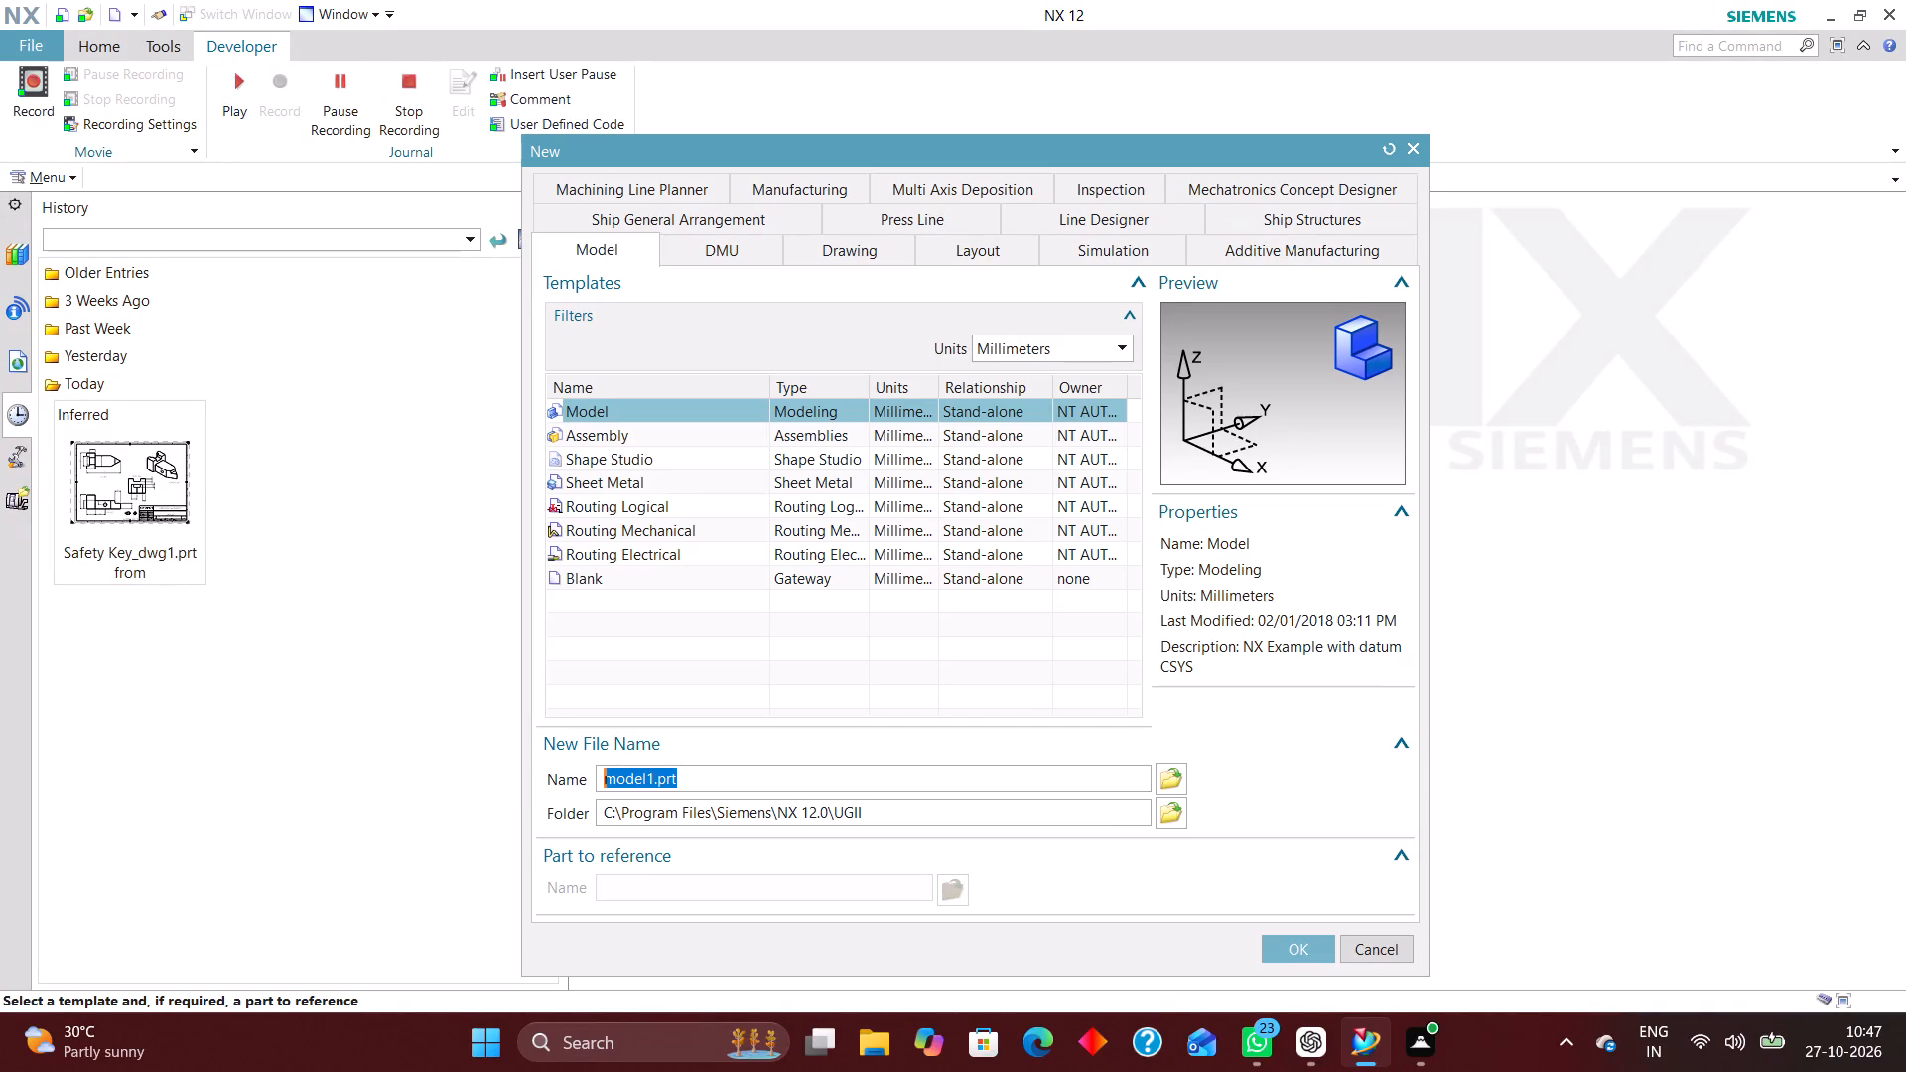
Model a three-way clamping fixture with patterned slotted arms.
Create a new millimetre Model part, model1.prt, in the Three-Way Clamping Fixture folder inside Mechanical Components on the desktop.
{"action": "left_click", "coordinate": [1176, 807]}
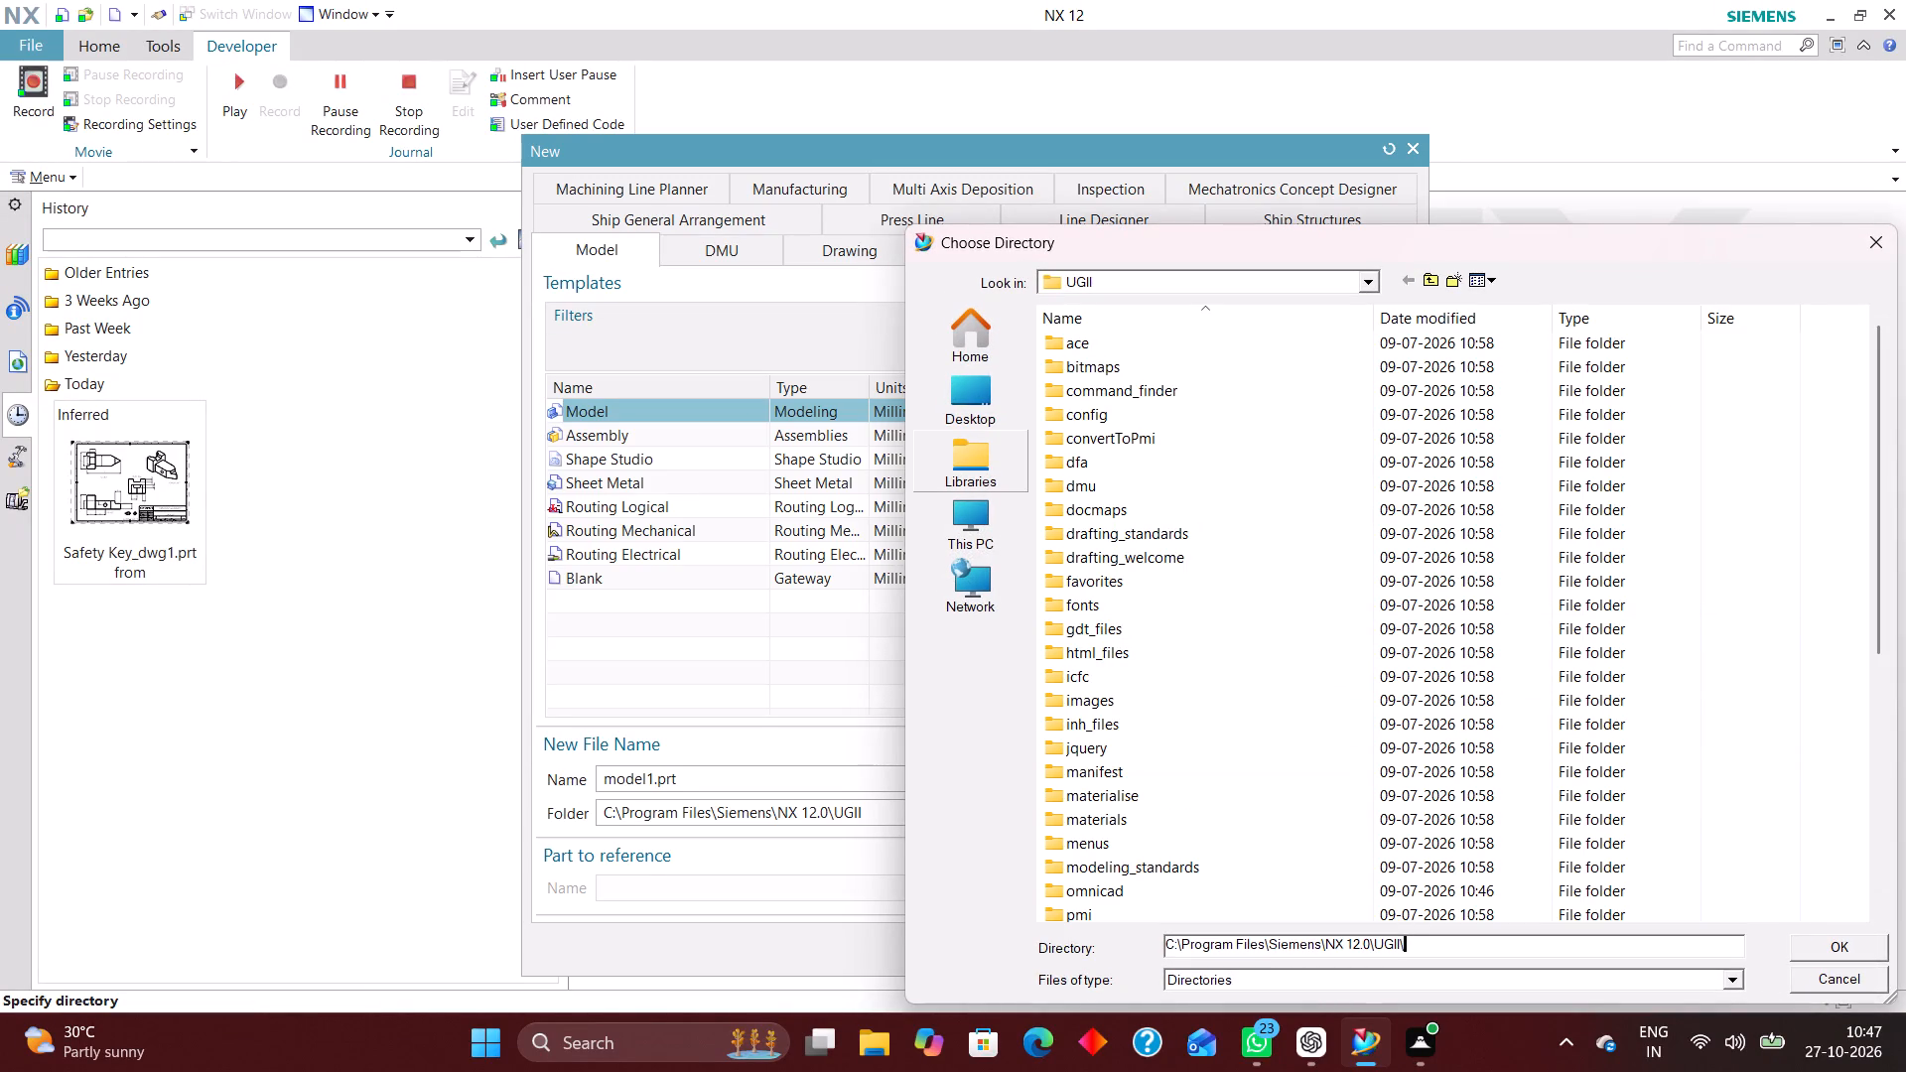
{"action": "left_click", "coordinate": [968, 391]}
{"action": "double_click", "coordinate": [1631, 597]}
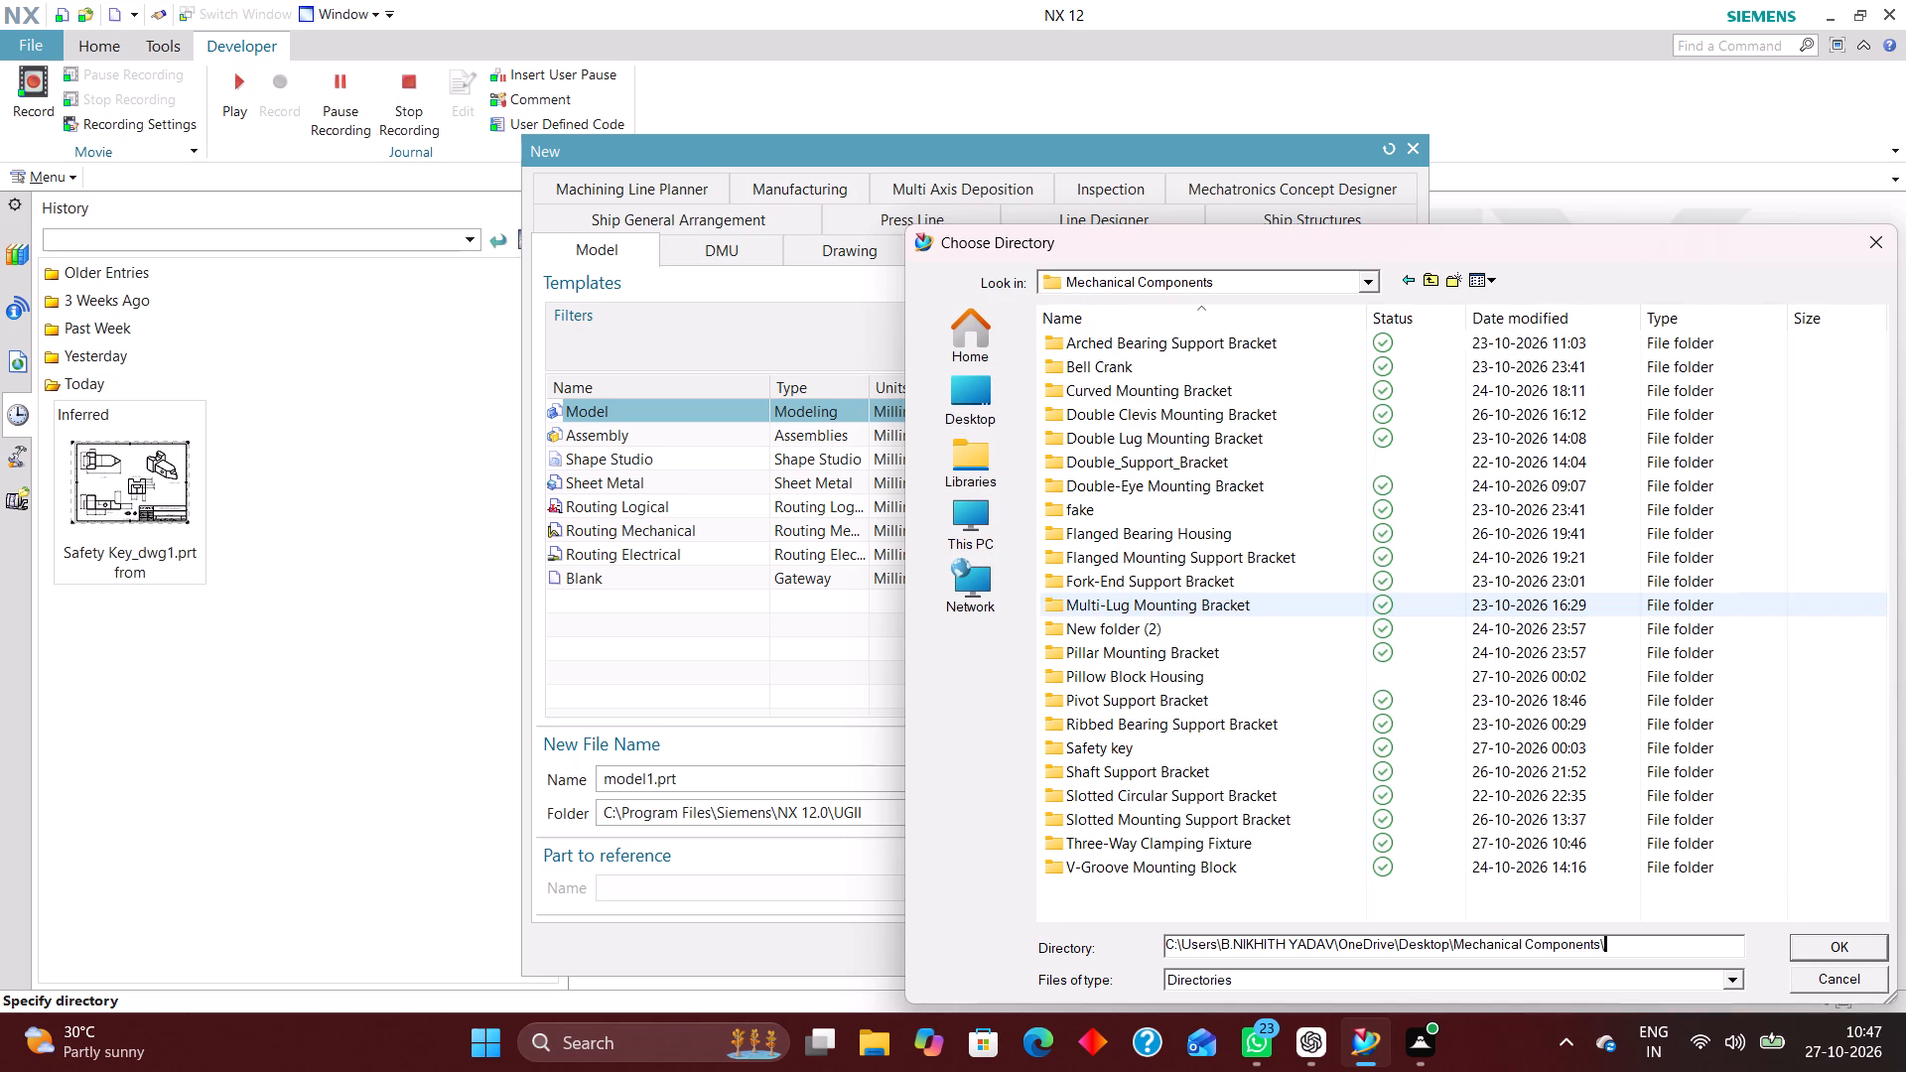
{"action": "double_click", "coordinate": [1148, 841]}
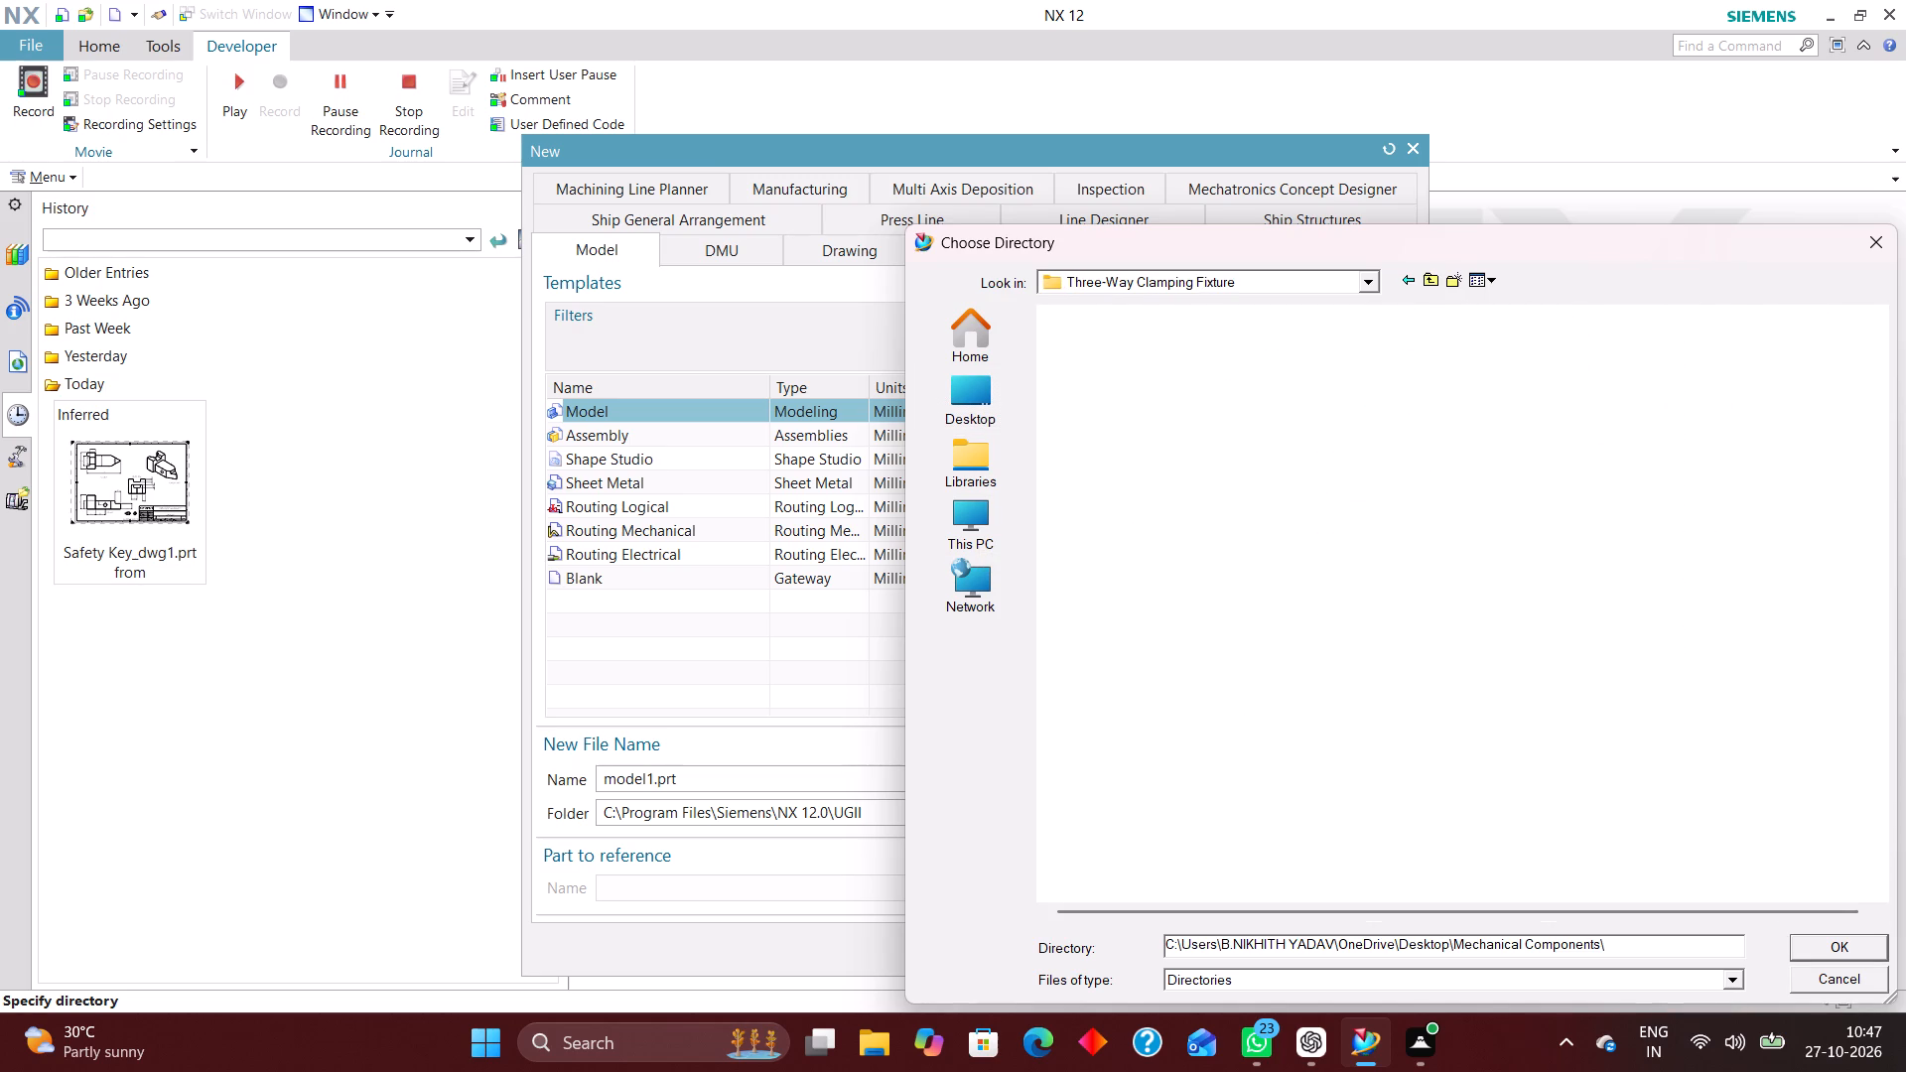
{"action": "left_click", "coordinate": [1844, 945]}
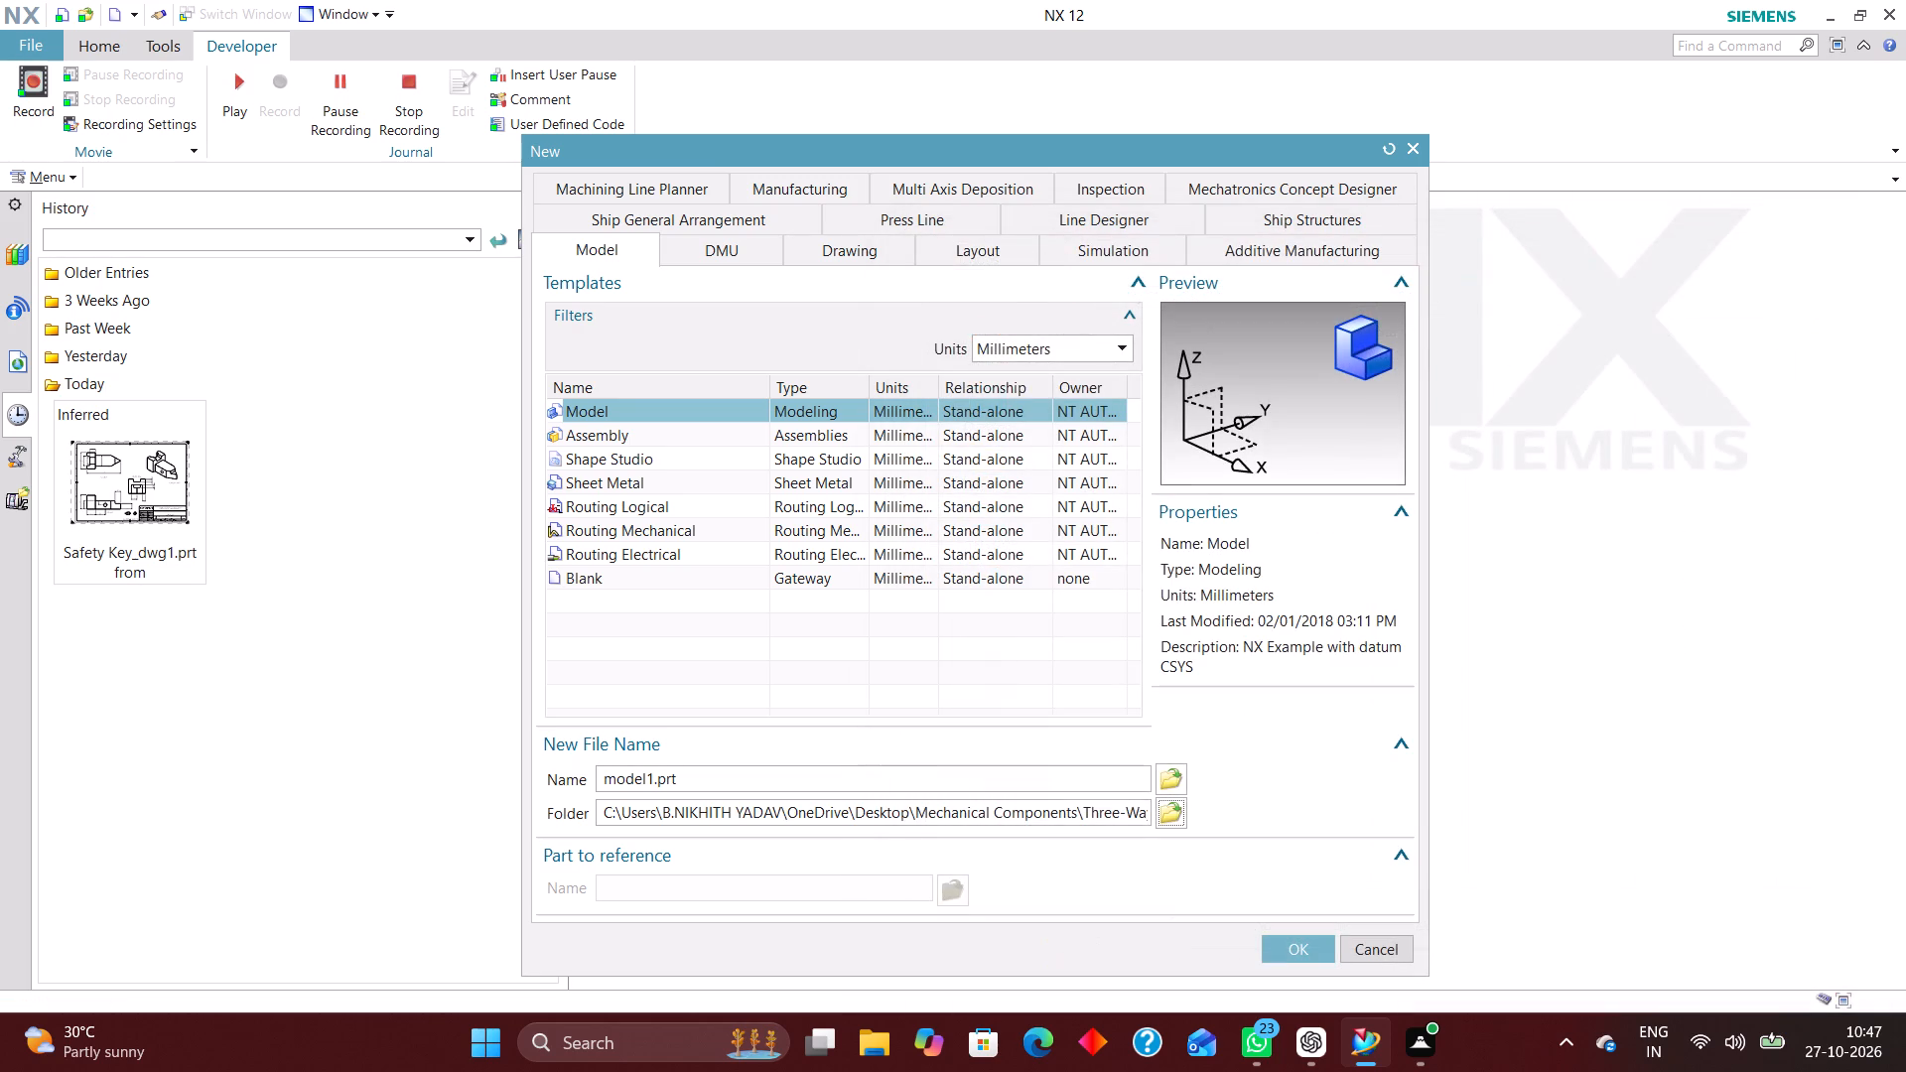
{"action": "left_click", "coordinate": [1307, 951]}
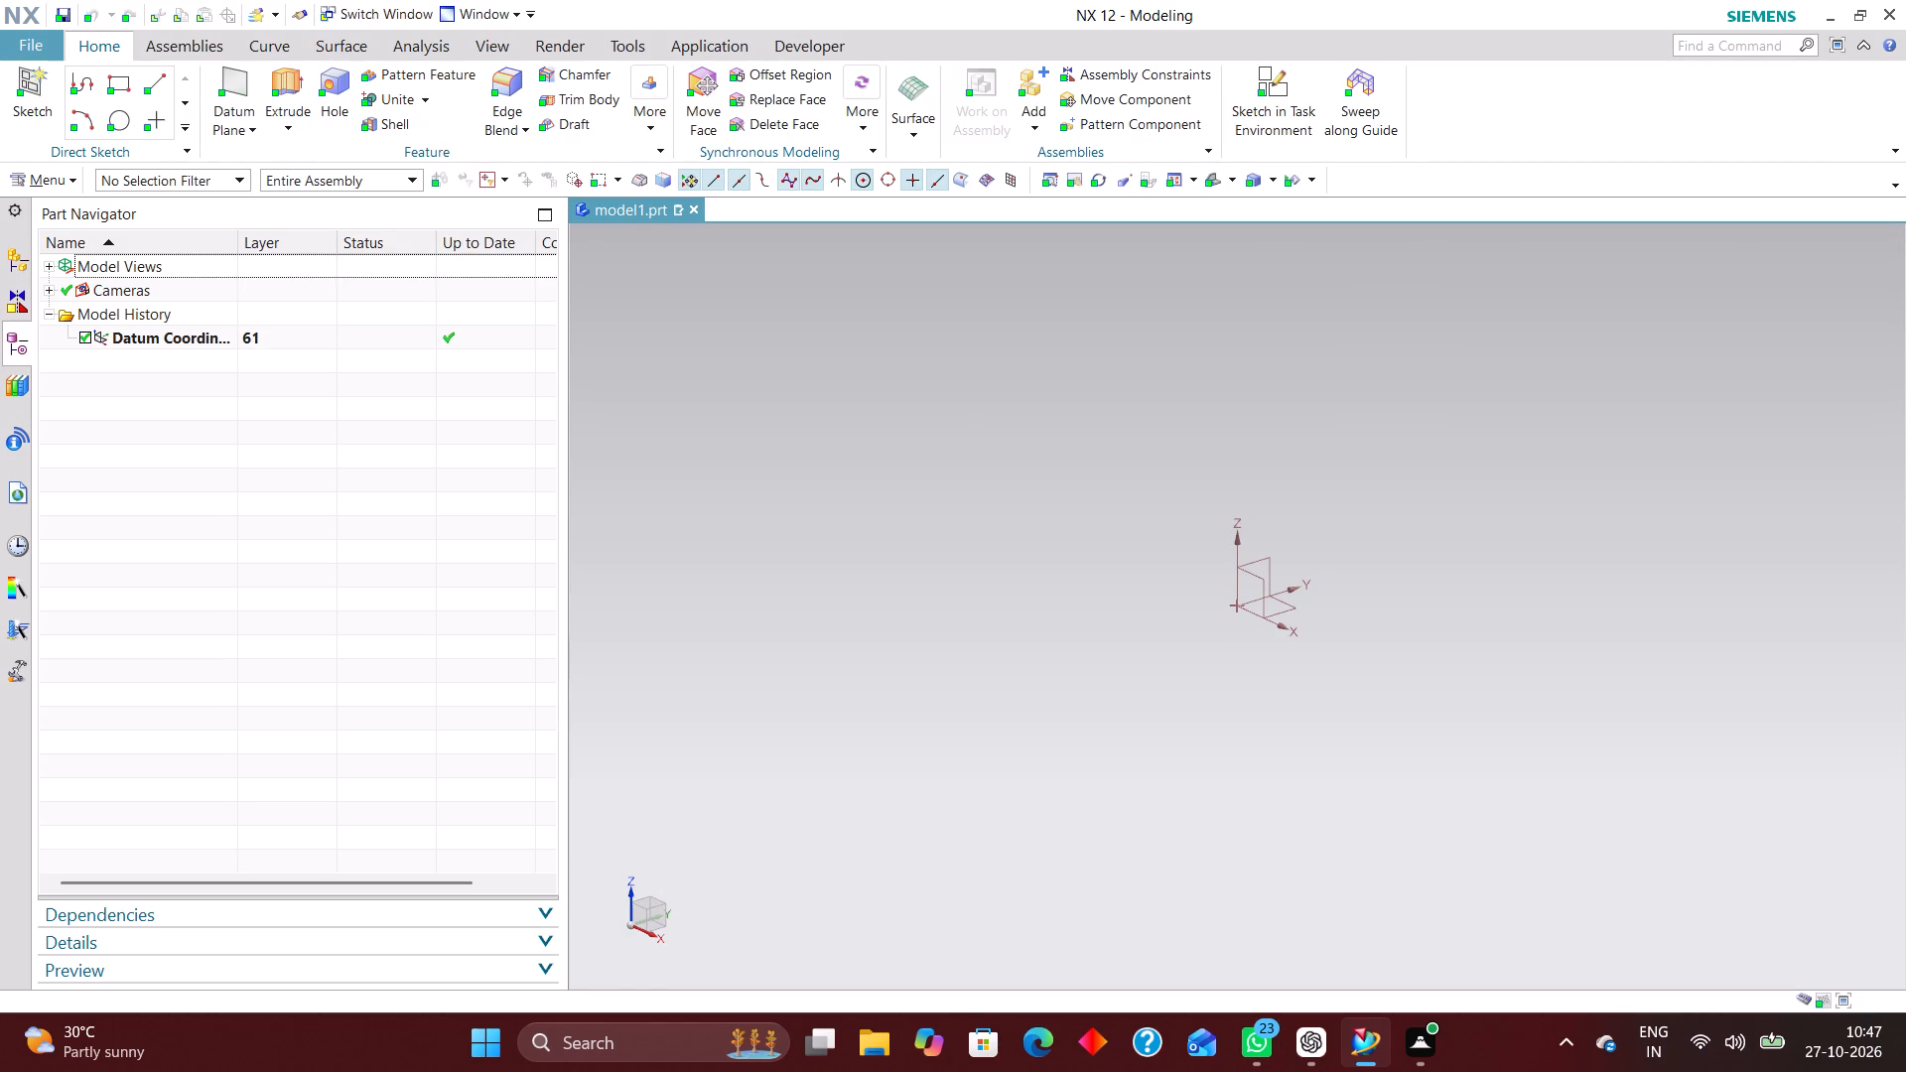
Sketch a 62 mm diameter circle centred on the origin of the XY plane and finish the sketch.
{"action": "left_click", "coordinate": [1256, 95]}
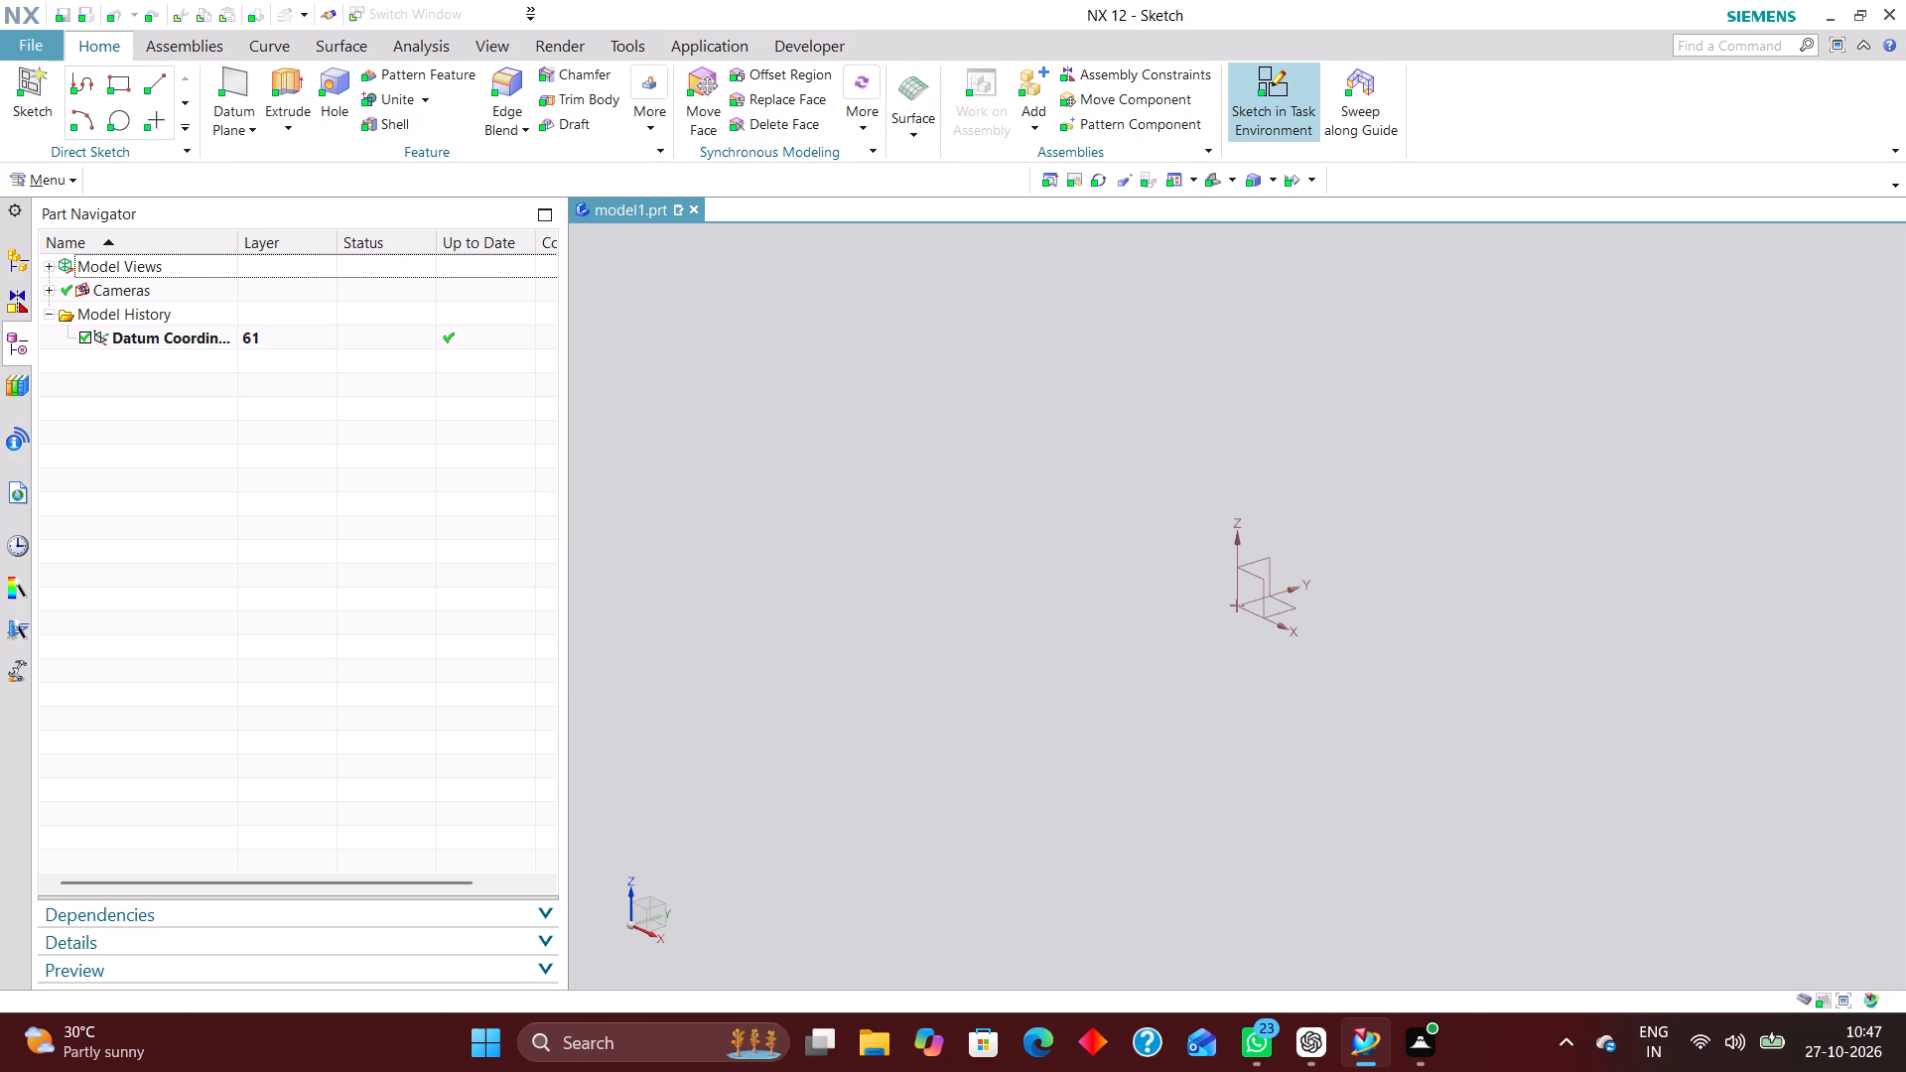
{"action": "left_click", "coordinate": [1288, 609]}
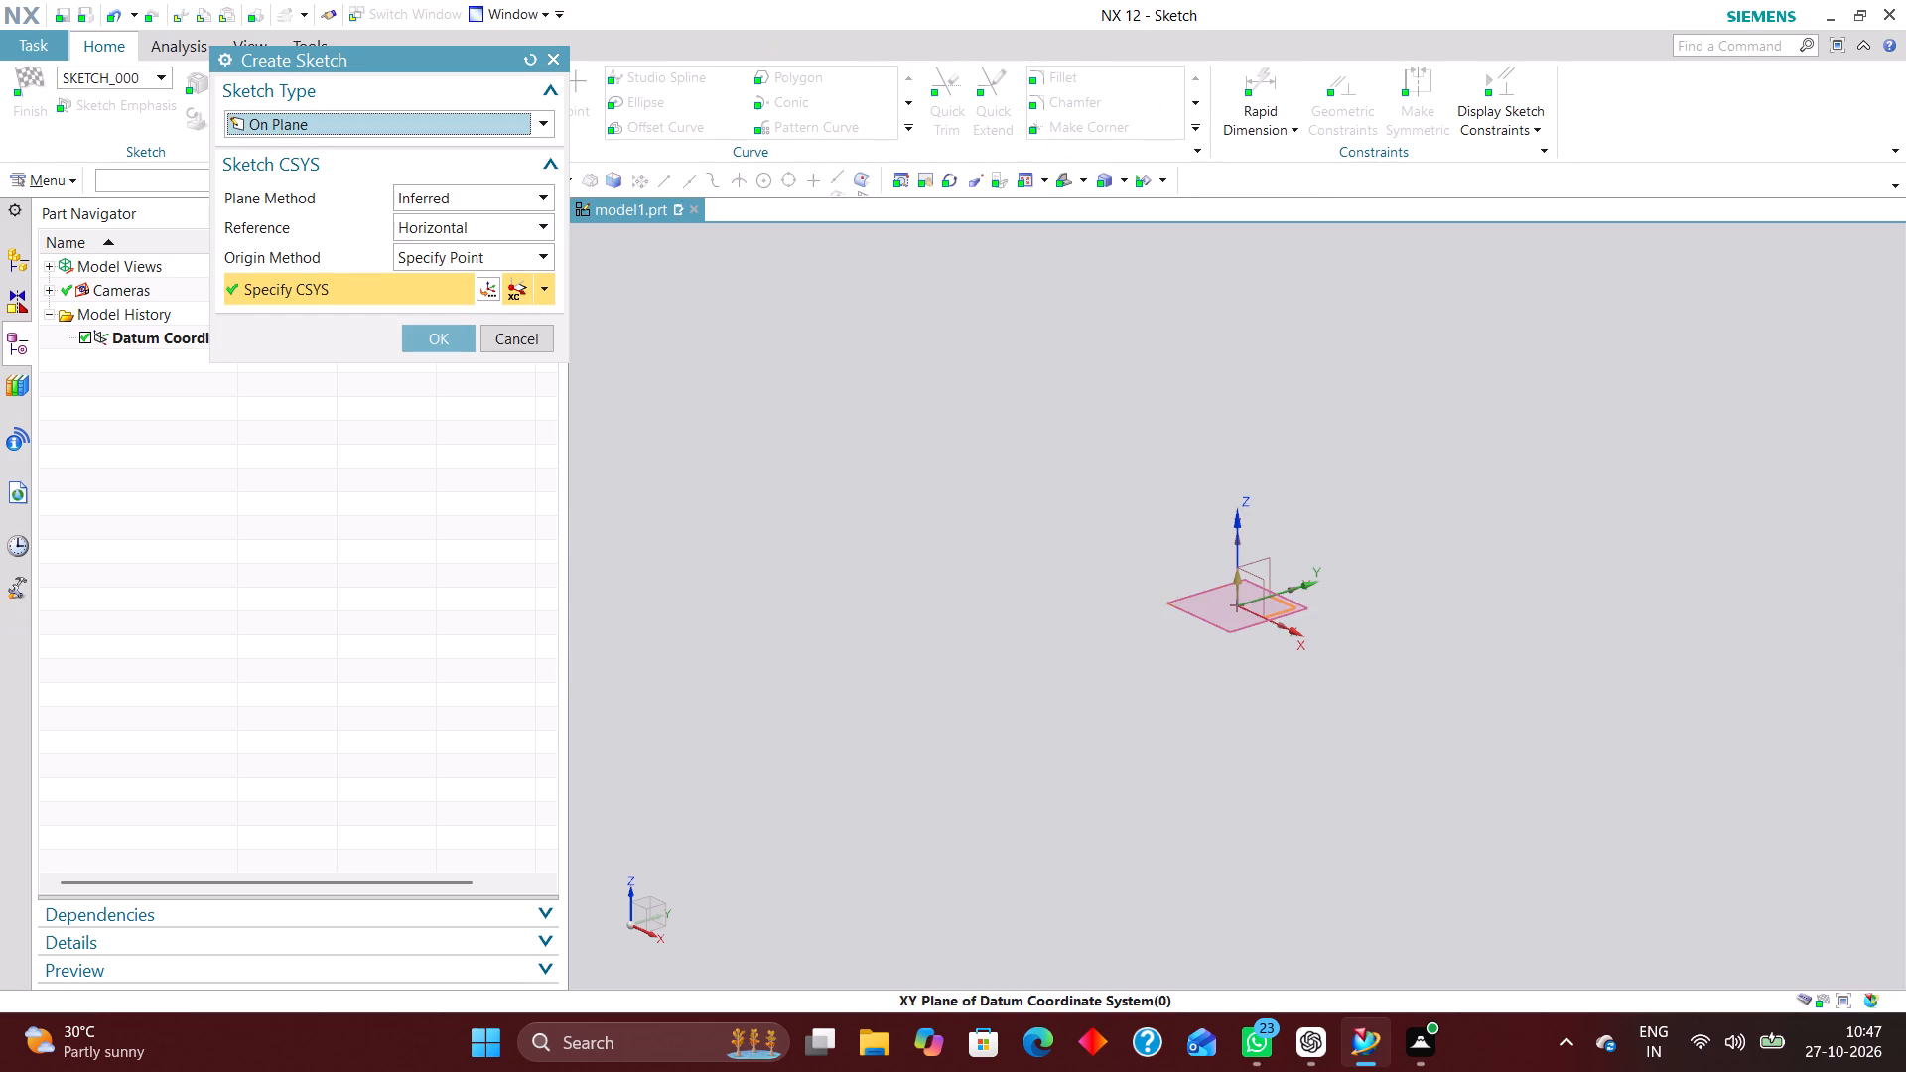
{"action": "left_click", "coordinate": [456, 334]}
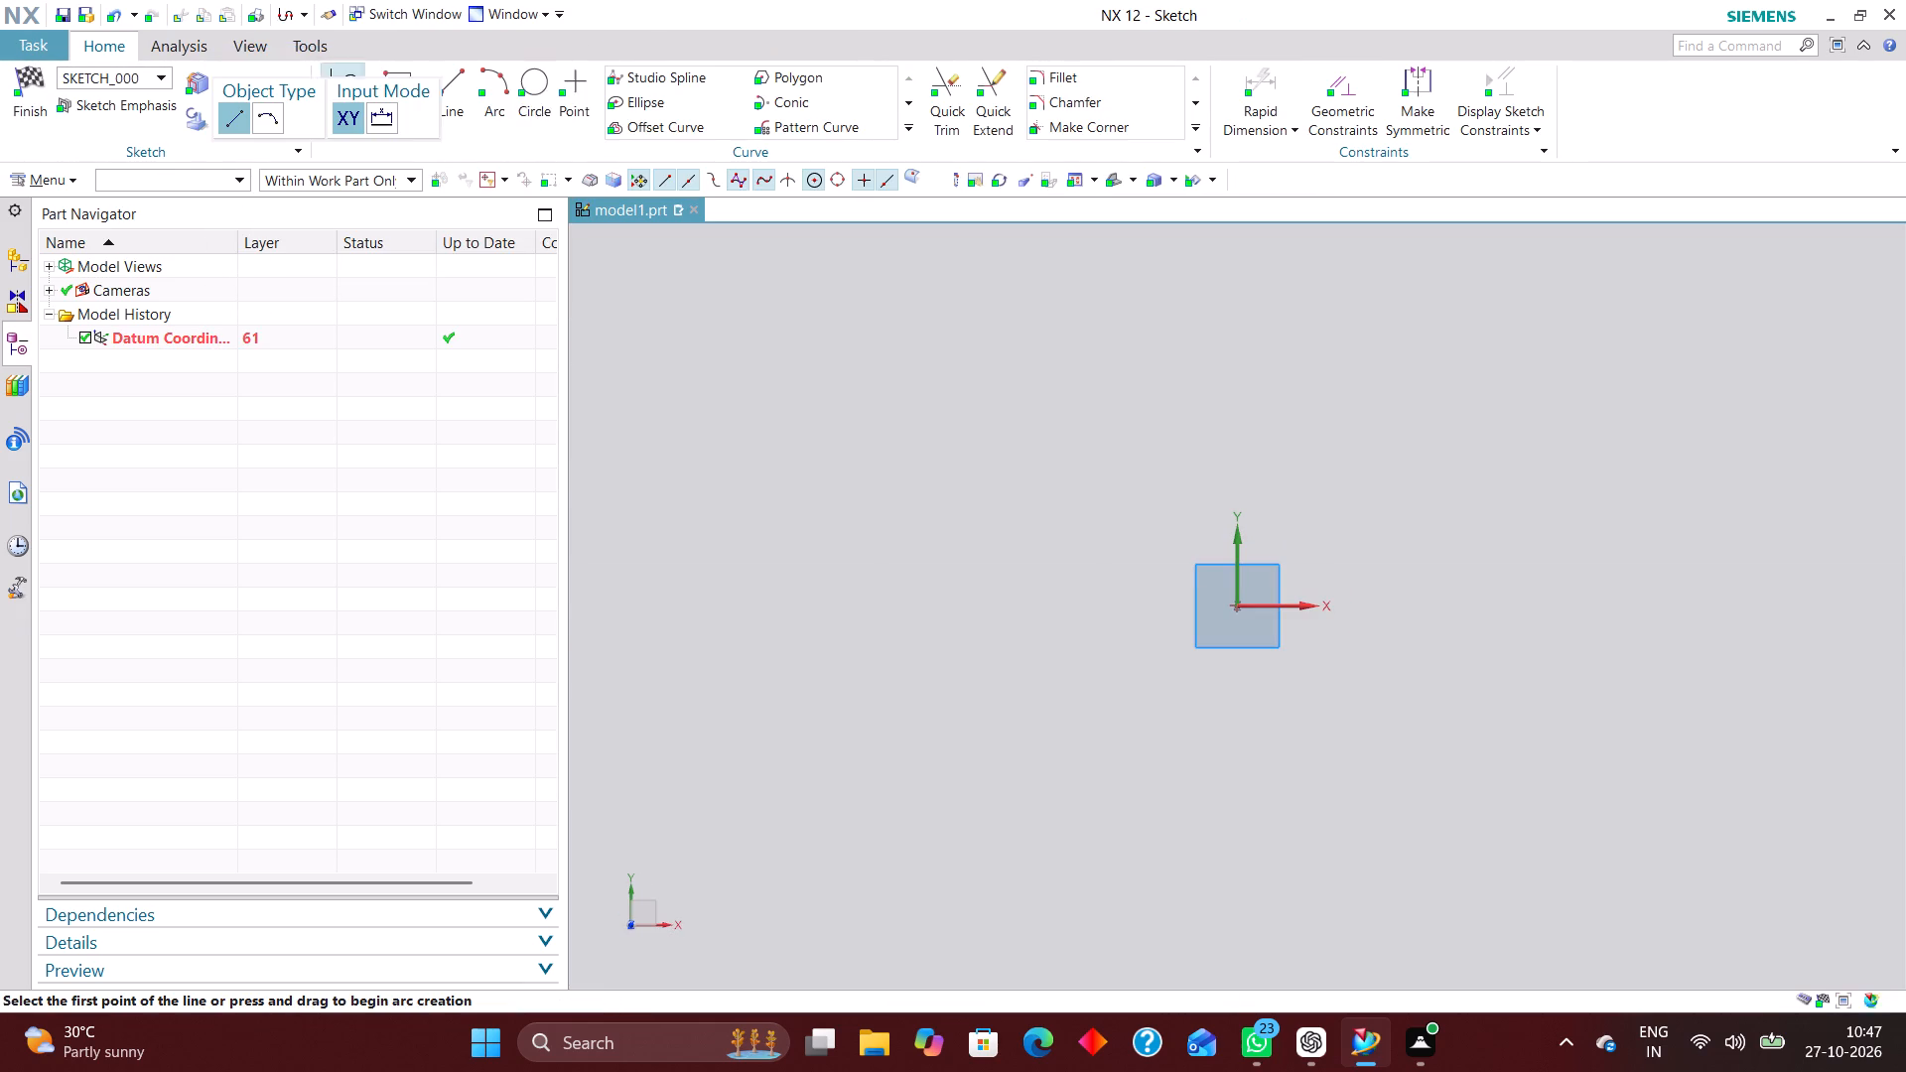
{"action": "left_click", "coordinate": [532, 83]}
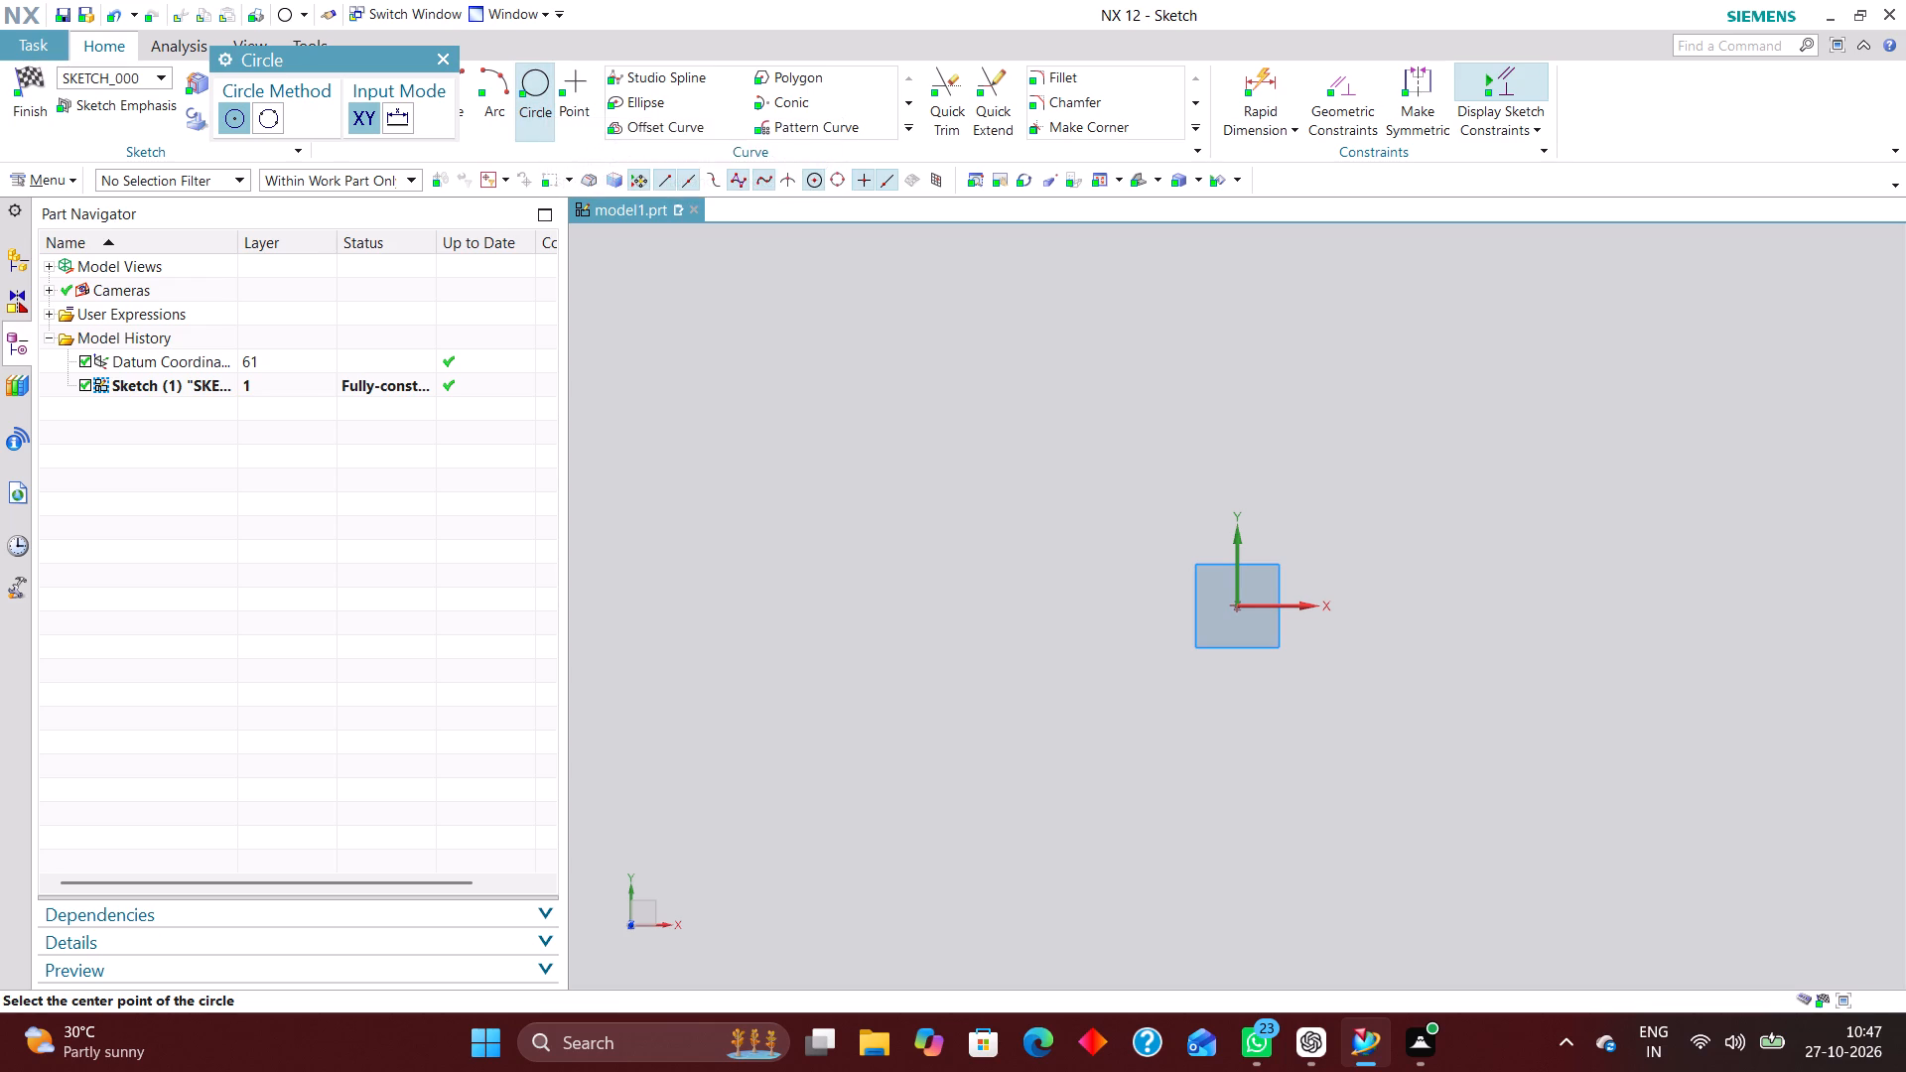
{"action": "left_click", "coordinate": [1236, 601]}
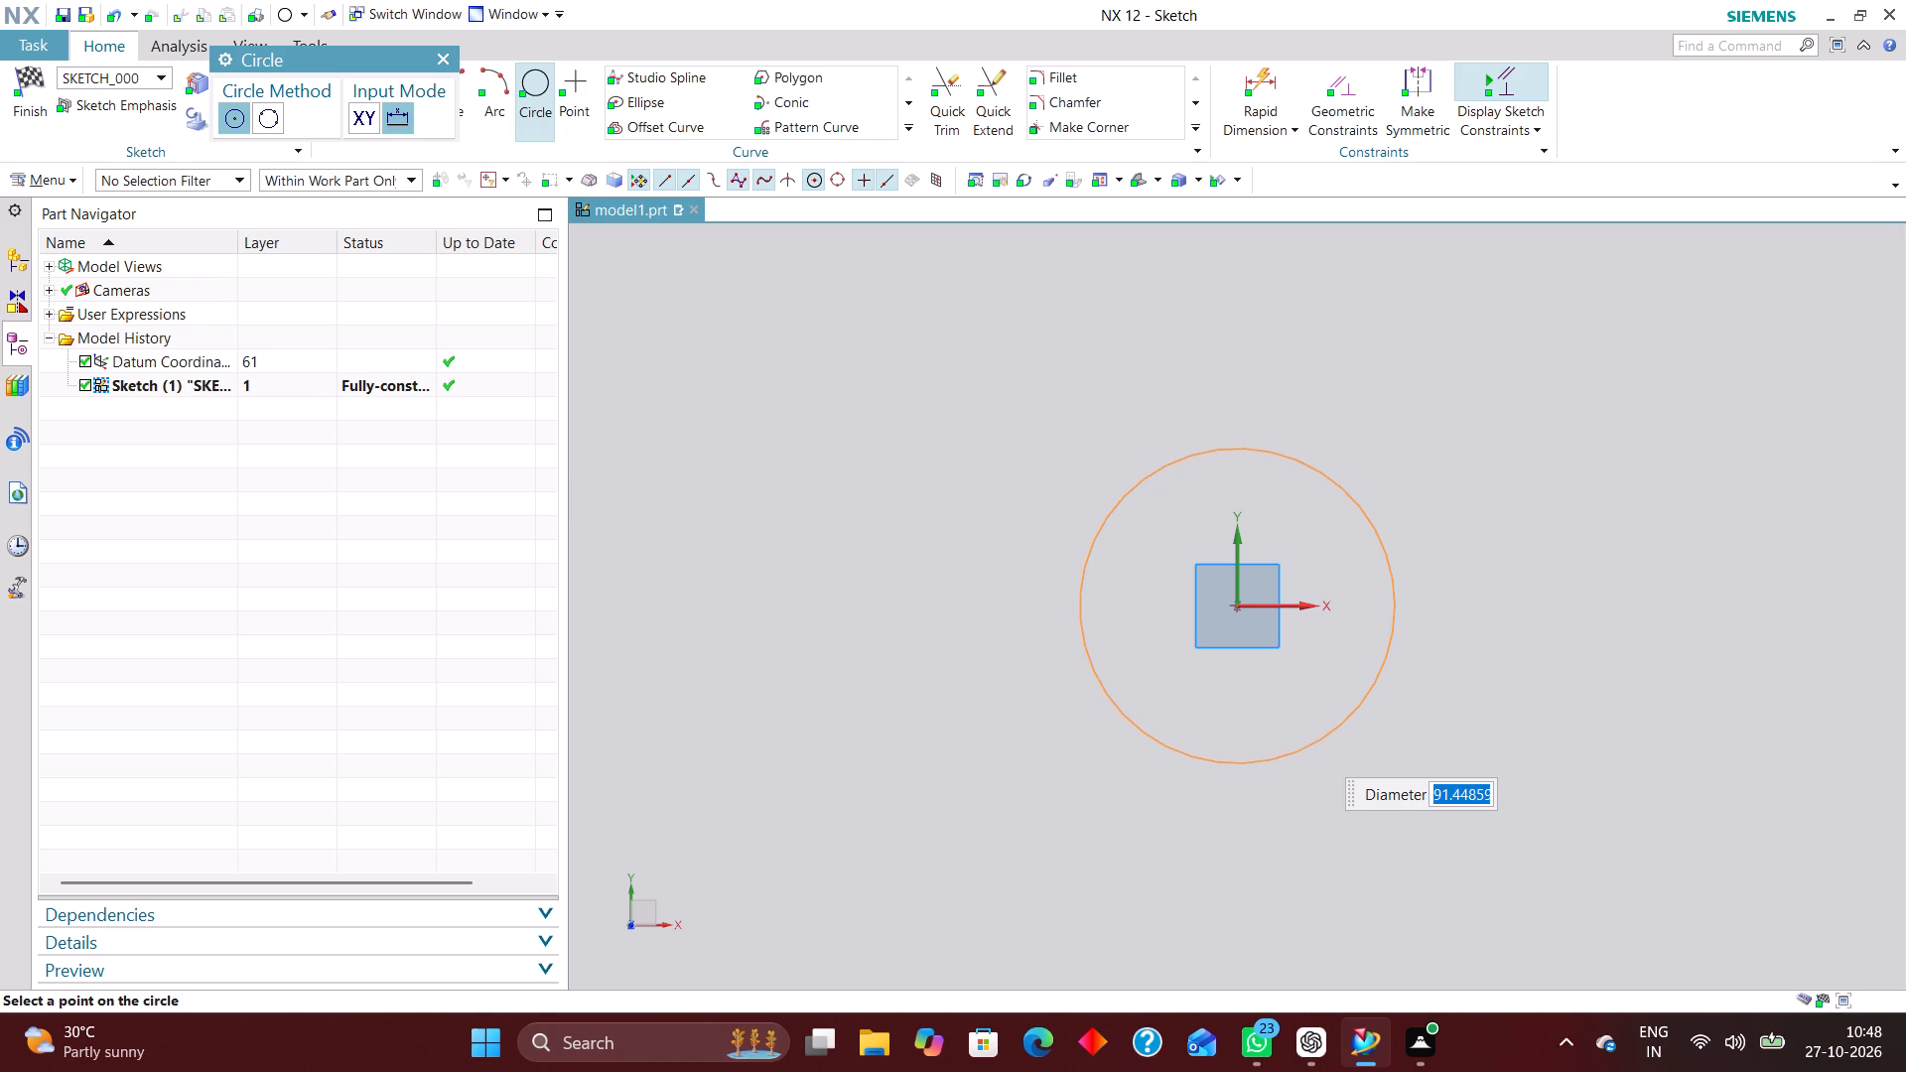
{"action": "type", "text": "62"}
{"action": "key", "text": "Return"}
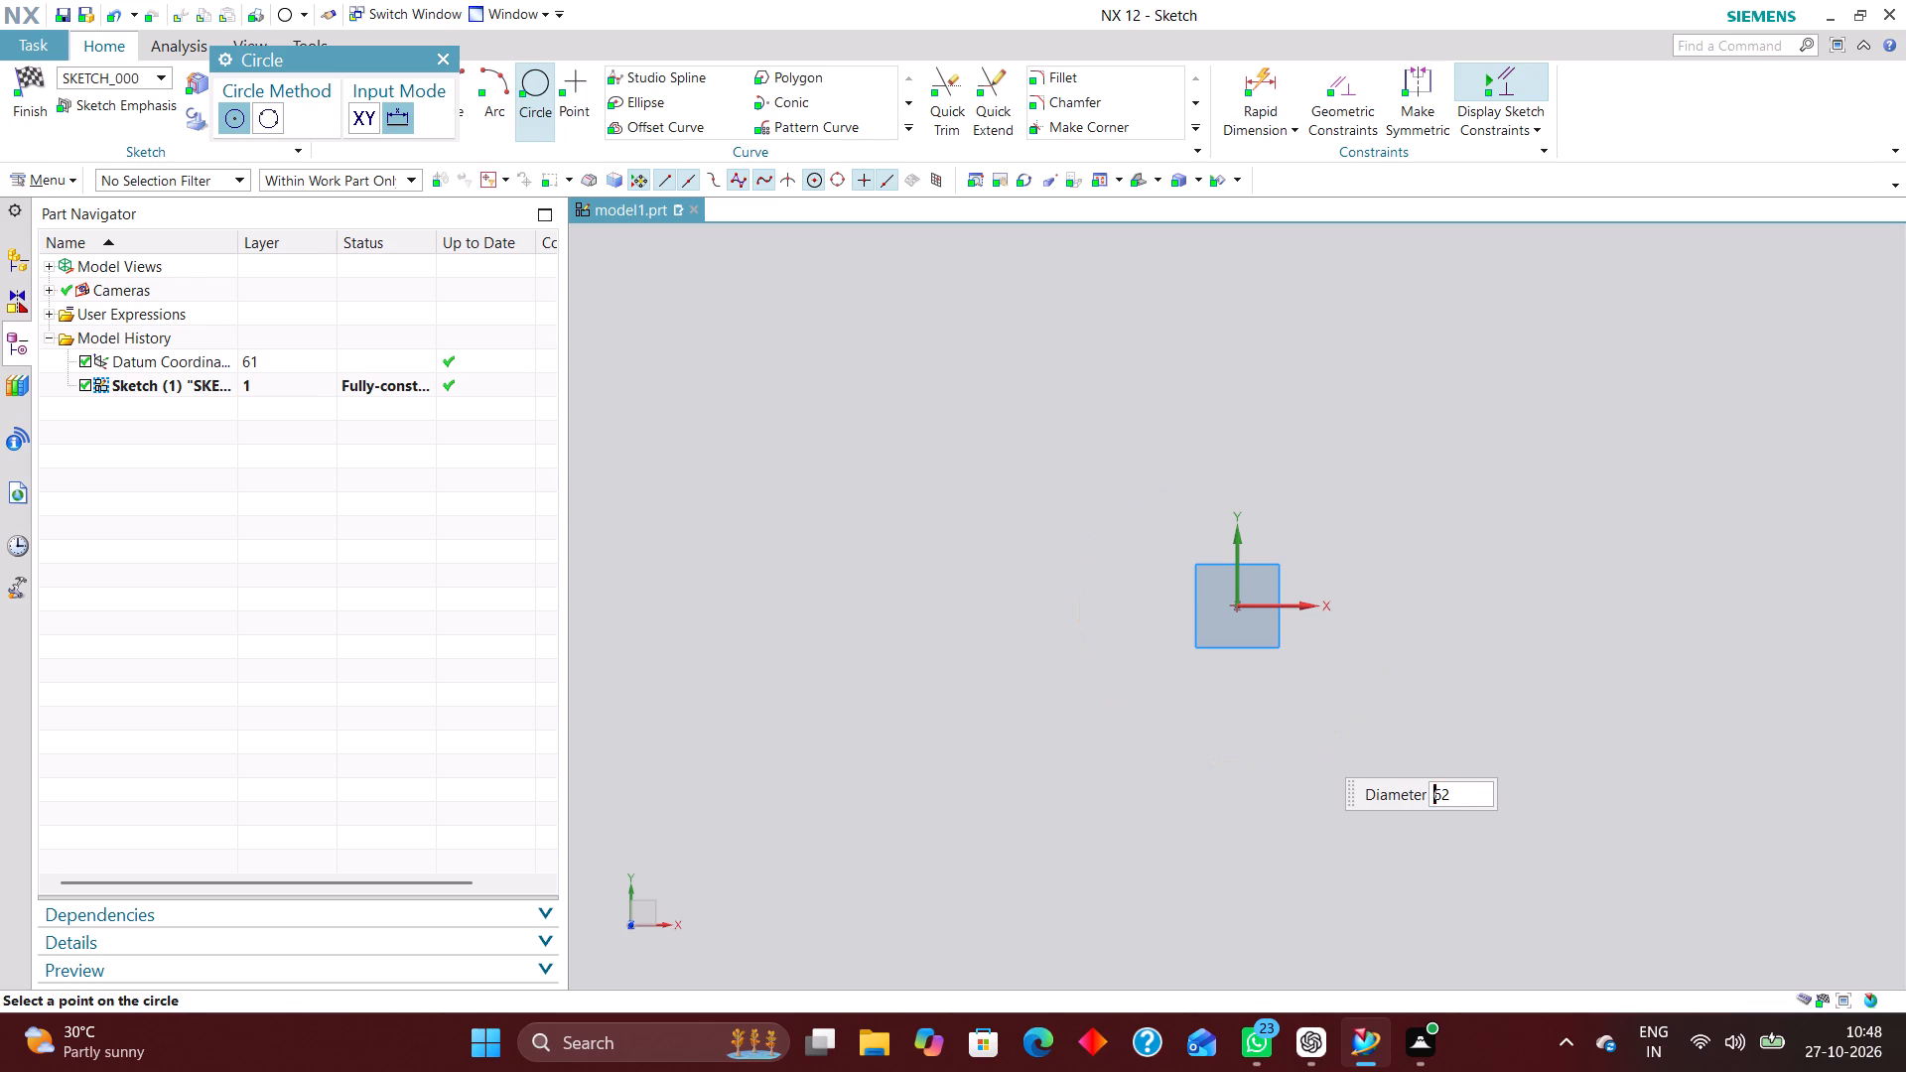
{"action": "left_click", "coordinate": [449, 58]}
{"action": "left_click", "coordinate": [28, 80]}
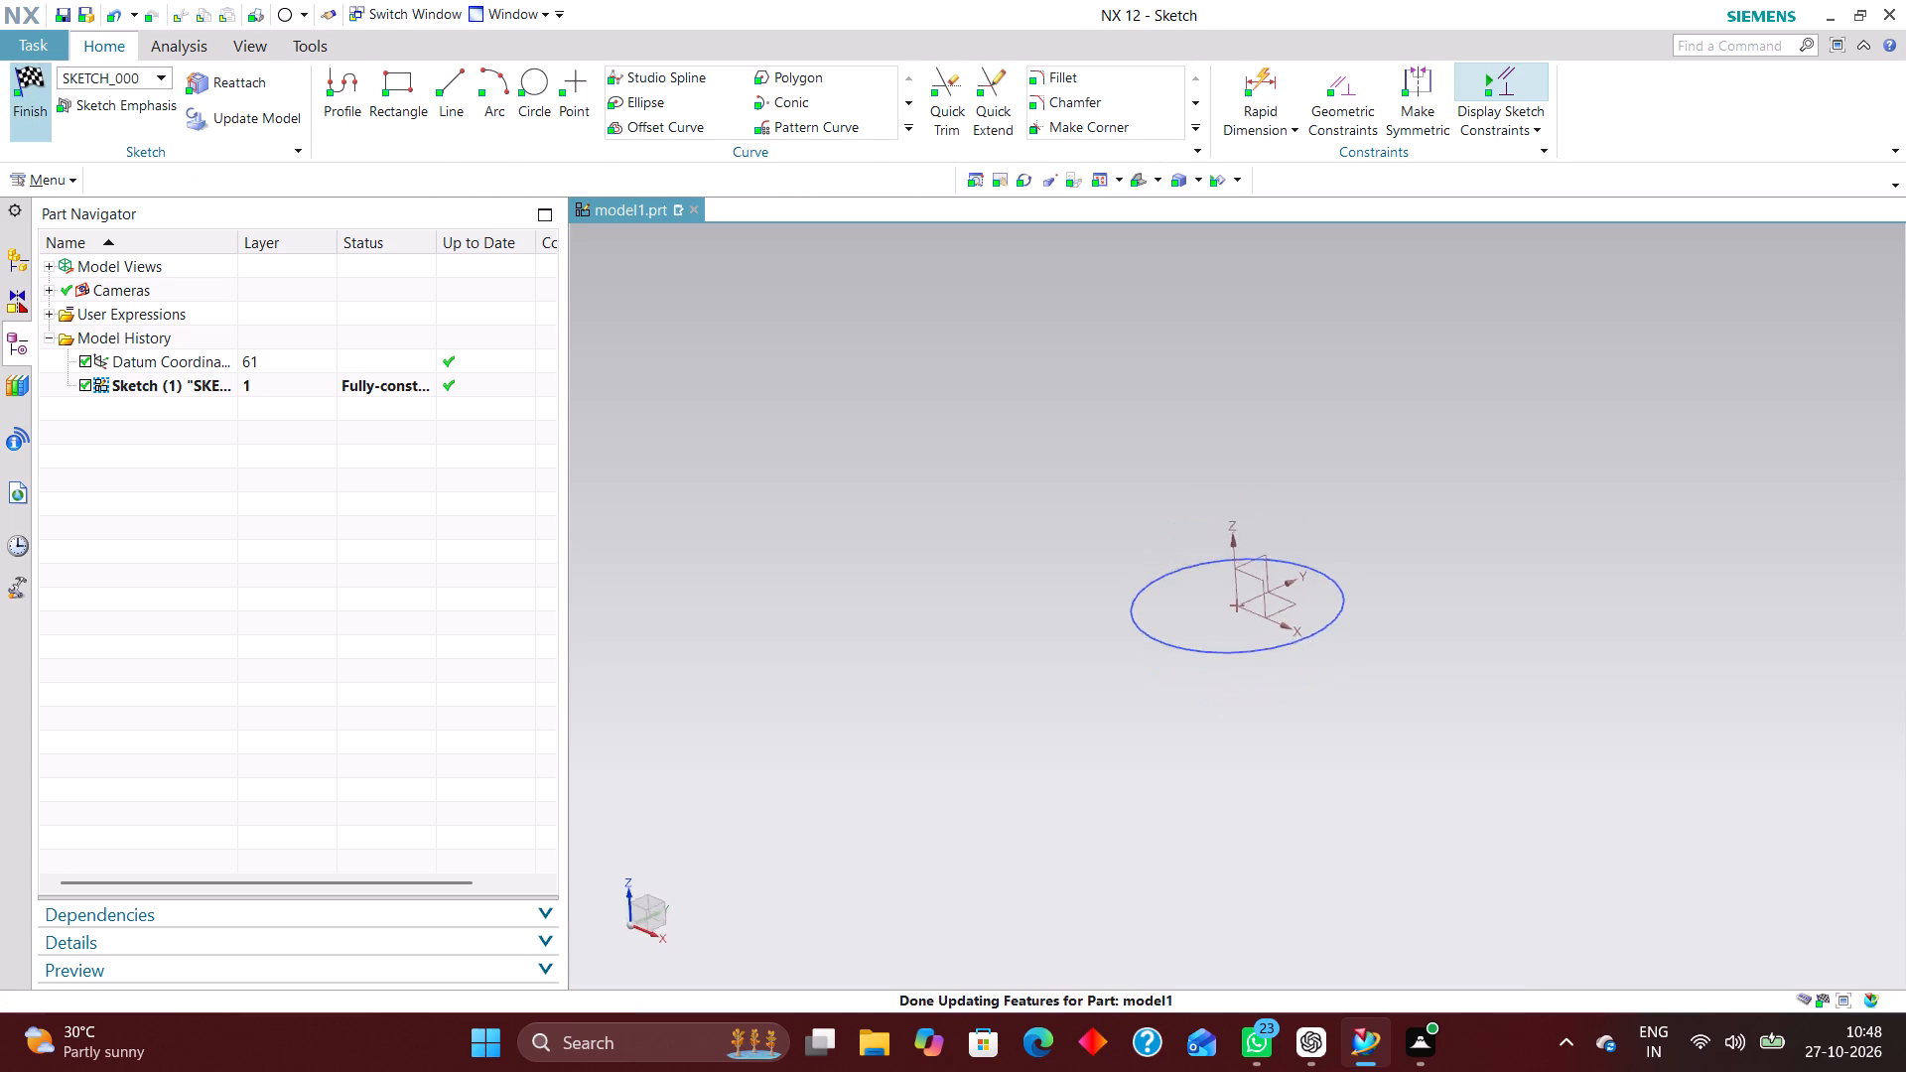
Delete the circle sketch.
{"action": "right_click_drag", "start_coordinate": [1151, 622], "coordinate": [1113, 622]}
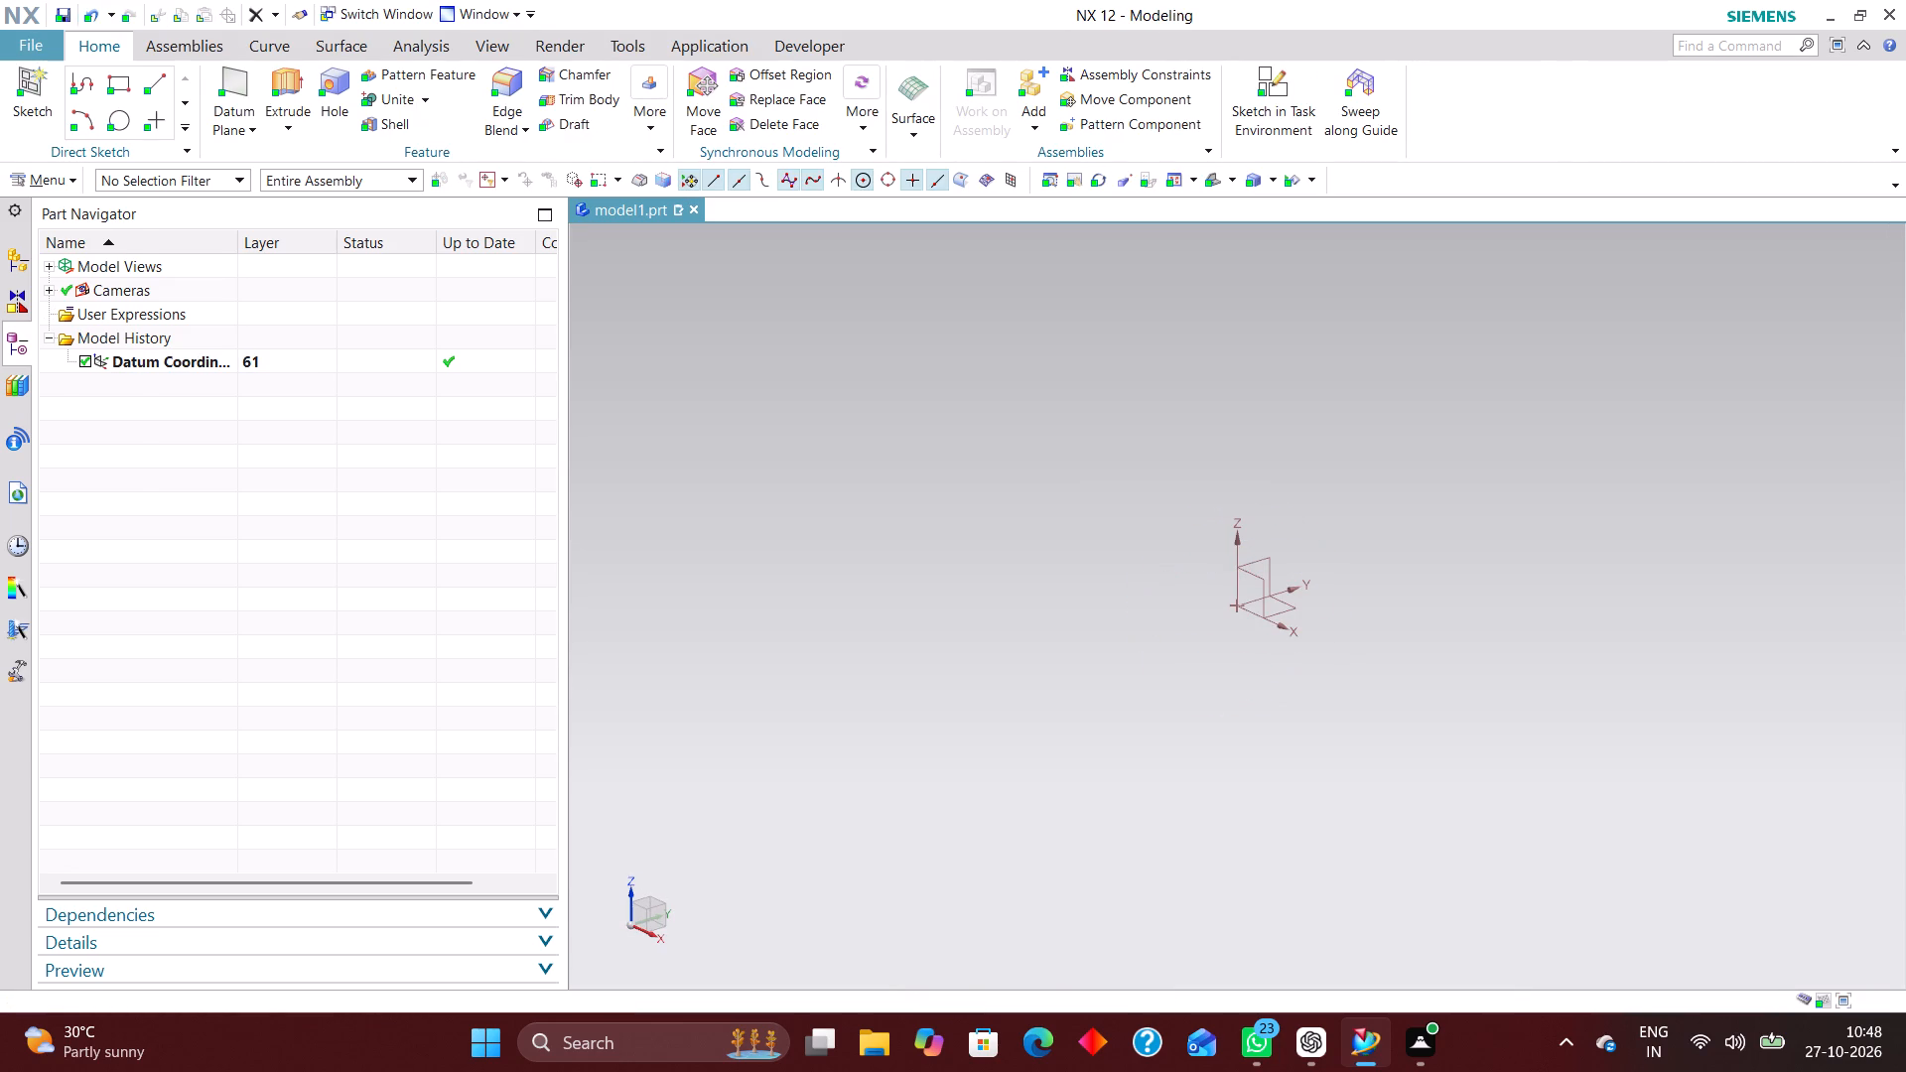
Set the sketch preferences: disable Display Auto Dimensions and Continuous Auto Dimensioning, and set the dimension label to Value.
{"action": "left_click", "coordinate": [68, 179]}
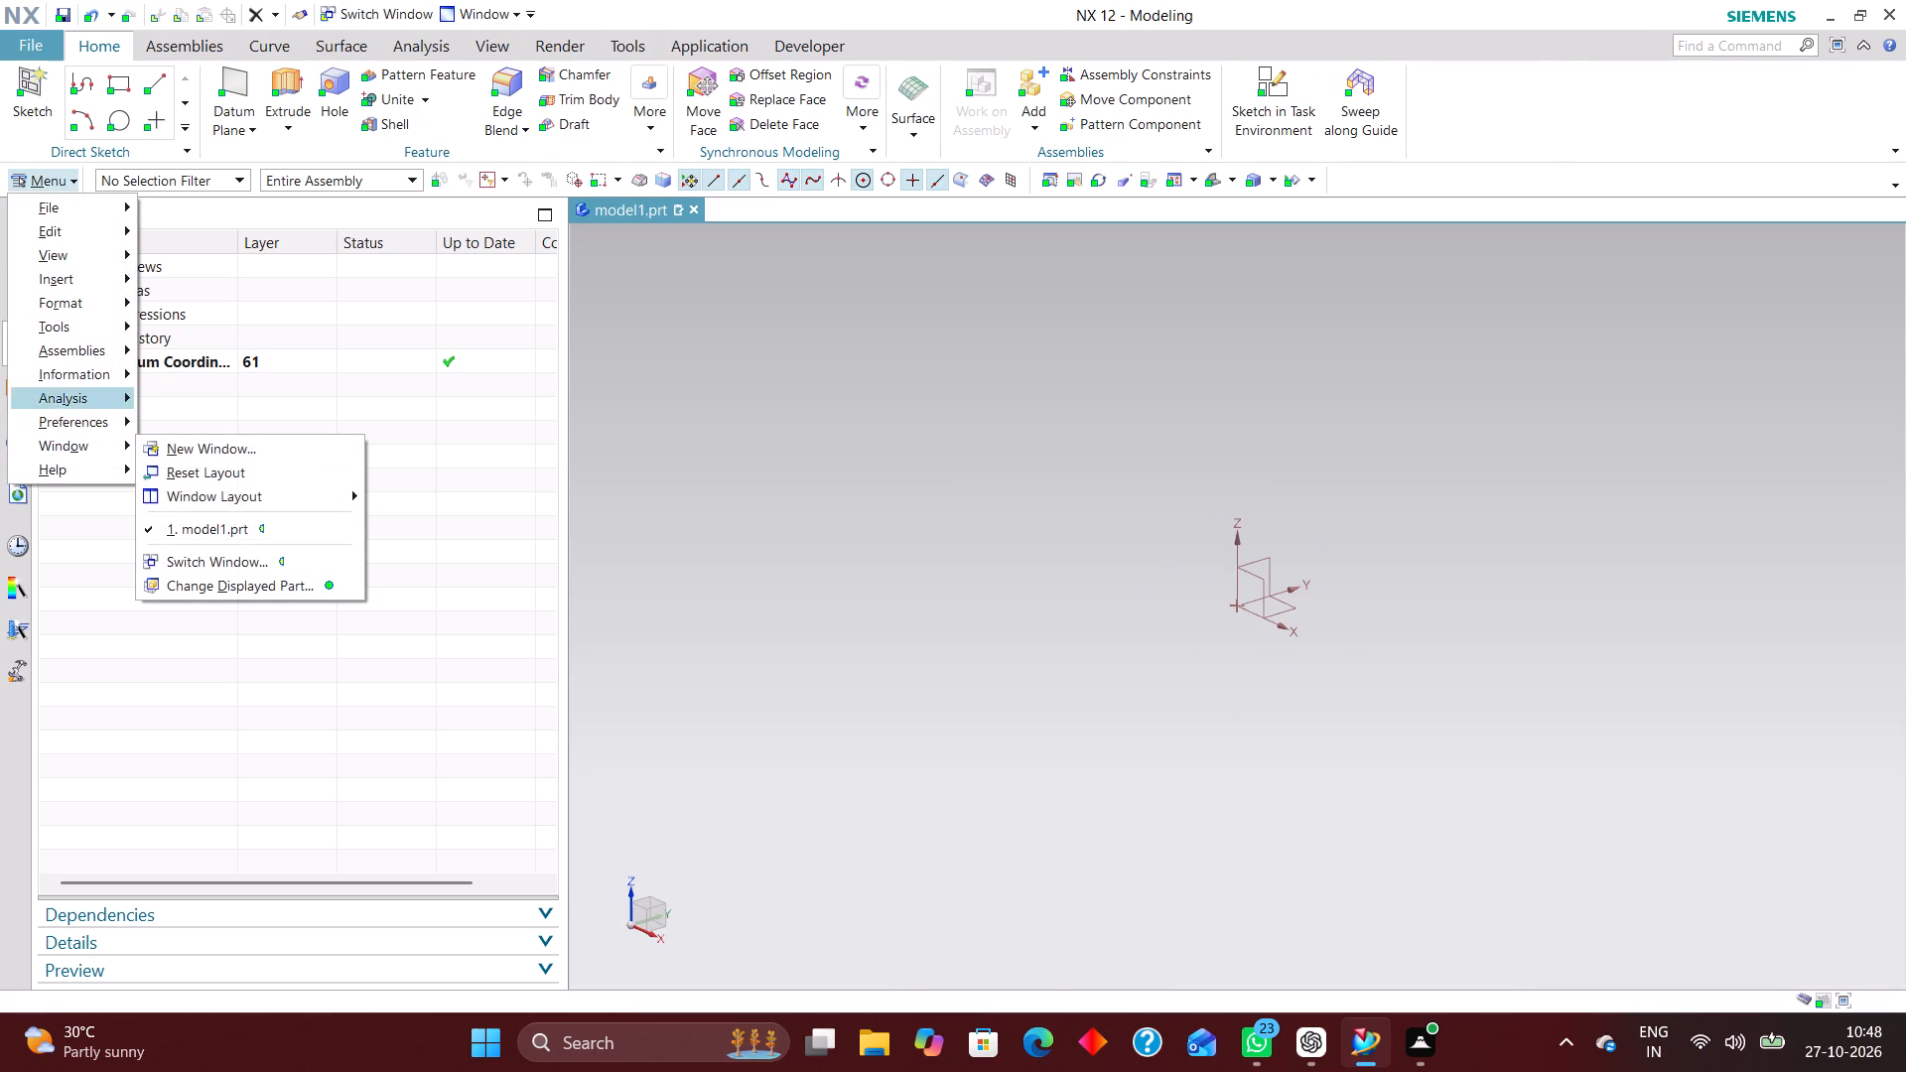
{"action": "left_click", "coordinate": [98, 423]}
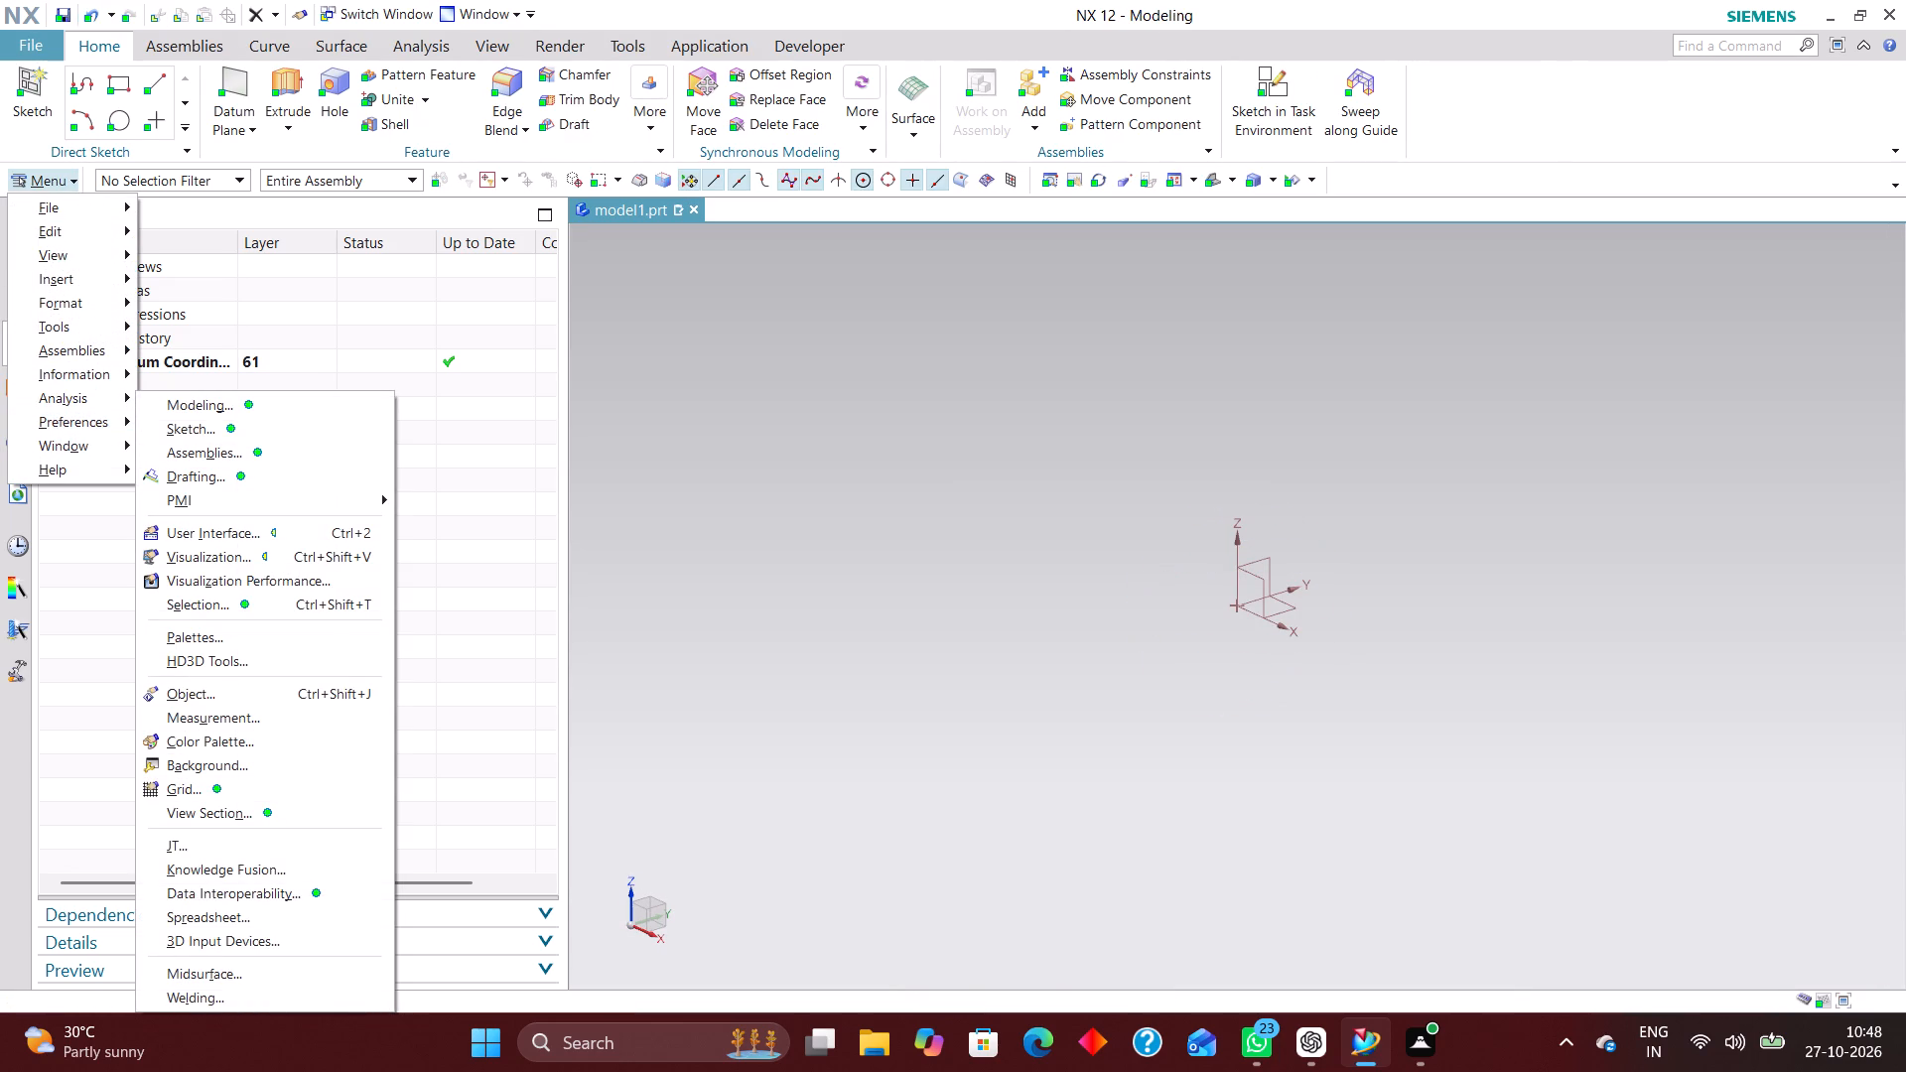
{"action": "left_click", "coordinate": [209, 426]}
{"action": "left_click", "coordinate": [341, 268]}
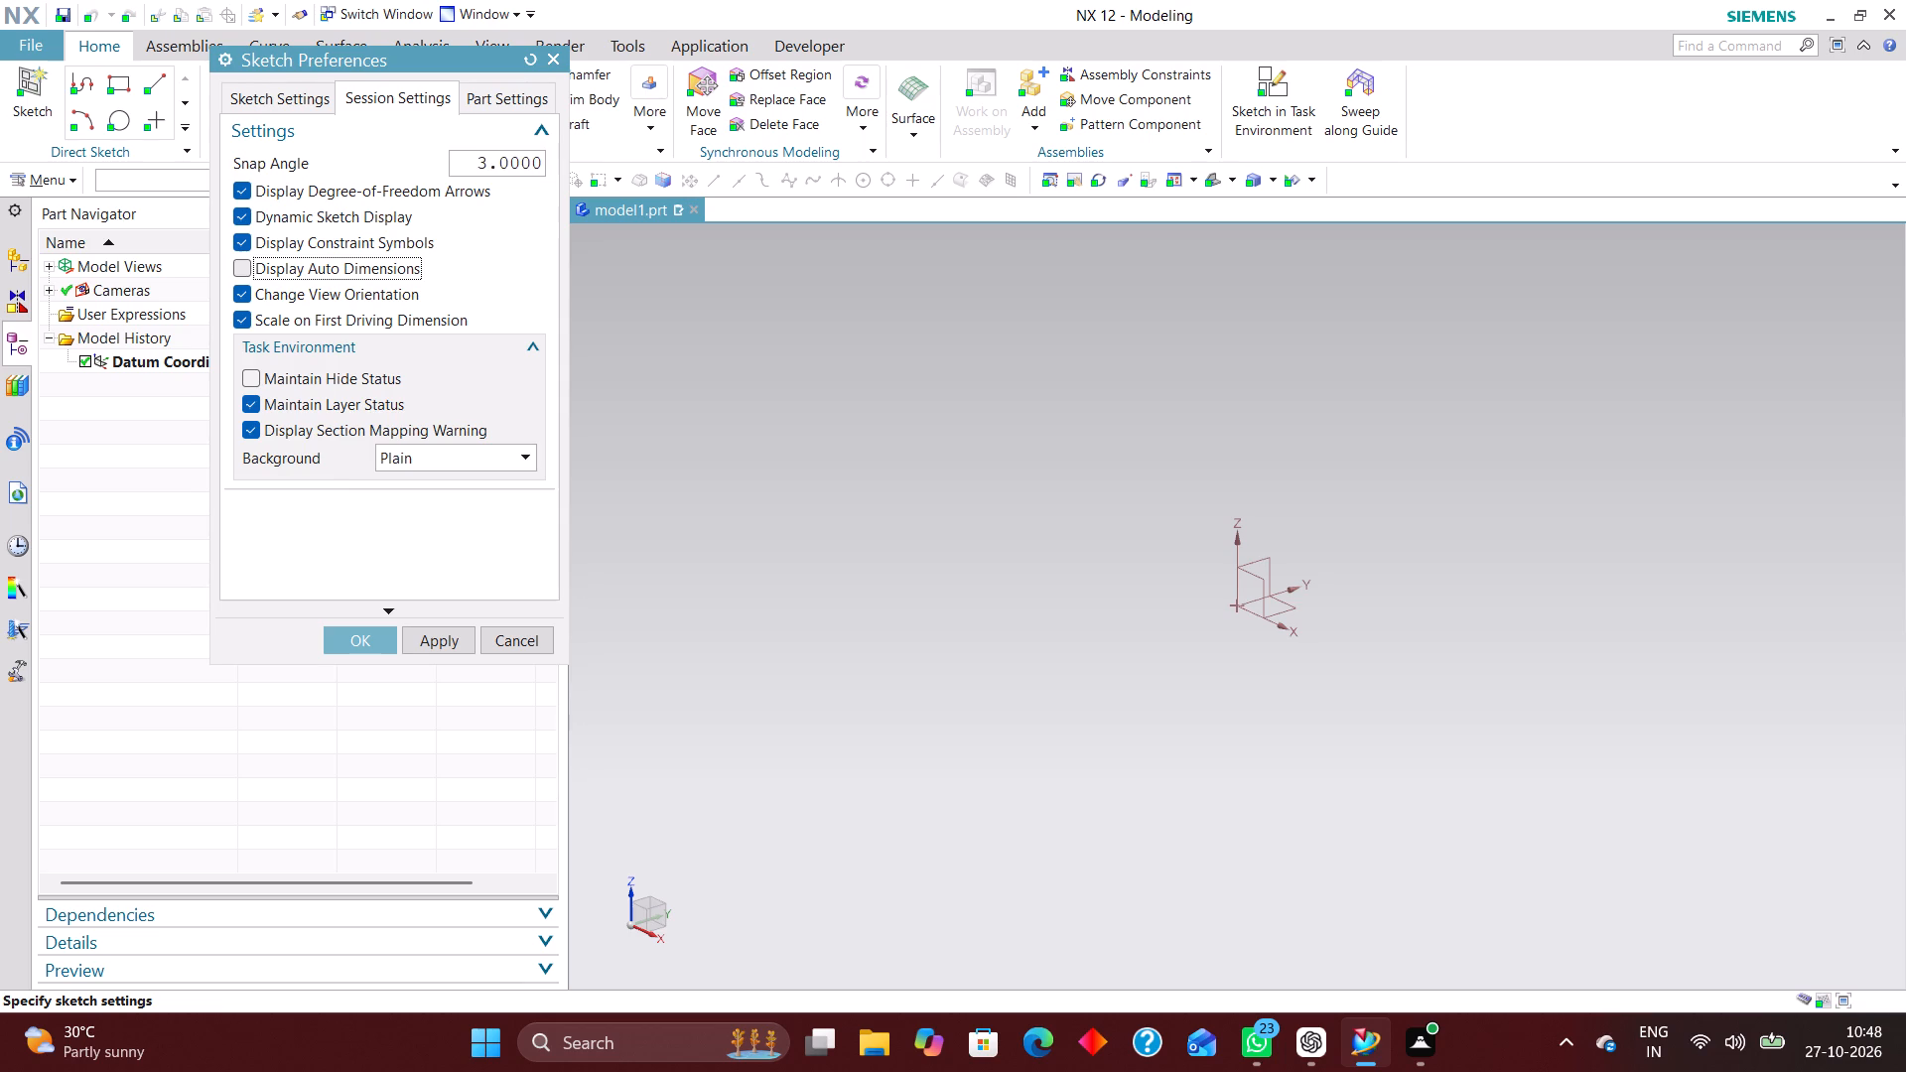
{"action": "left_click", "coordinate": [261, 93]}
{"action": "left_click", "coordinate": [291, 301]}
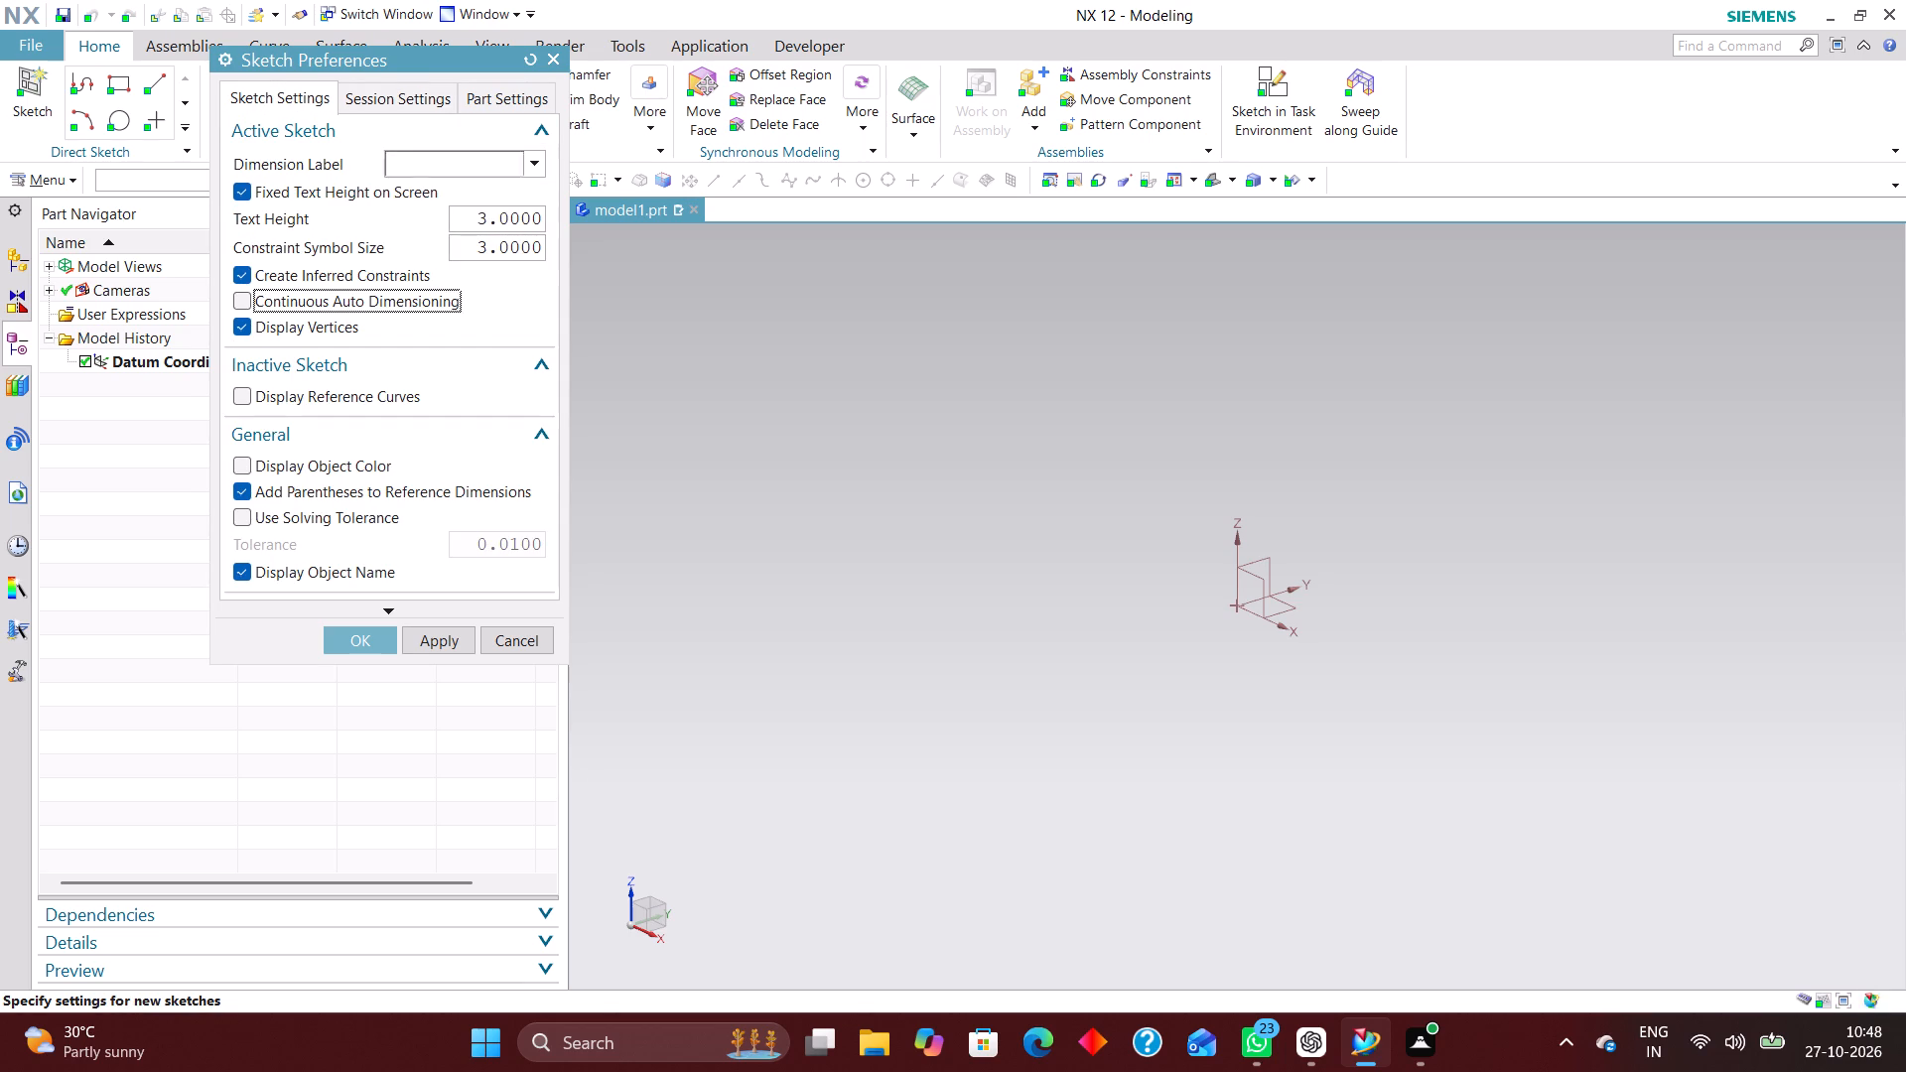
{"action": "left_click", "coordinate": [477, 153]}
{"action": "left_click", "coordinate": [462, 237]}
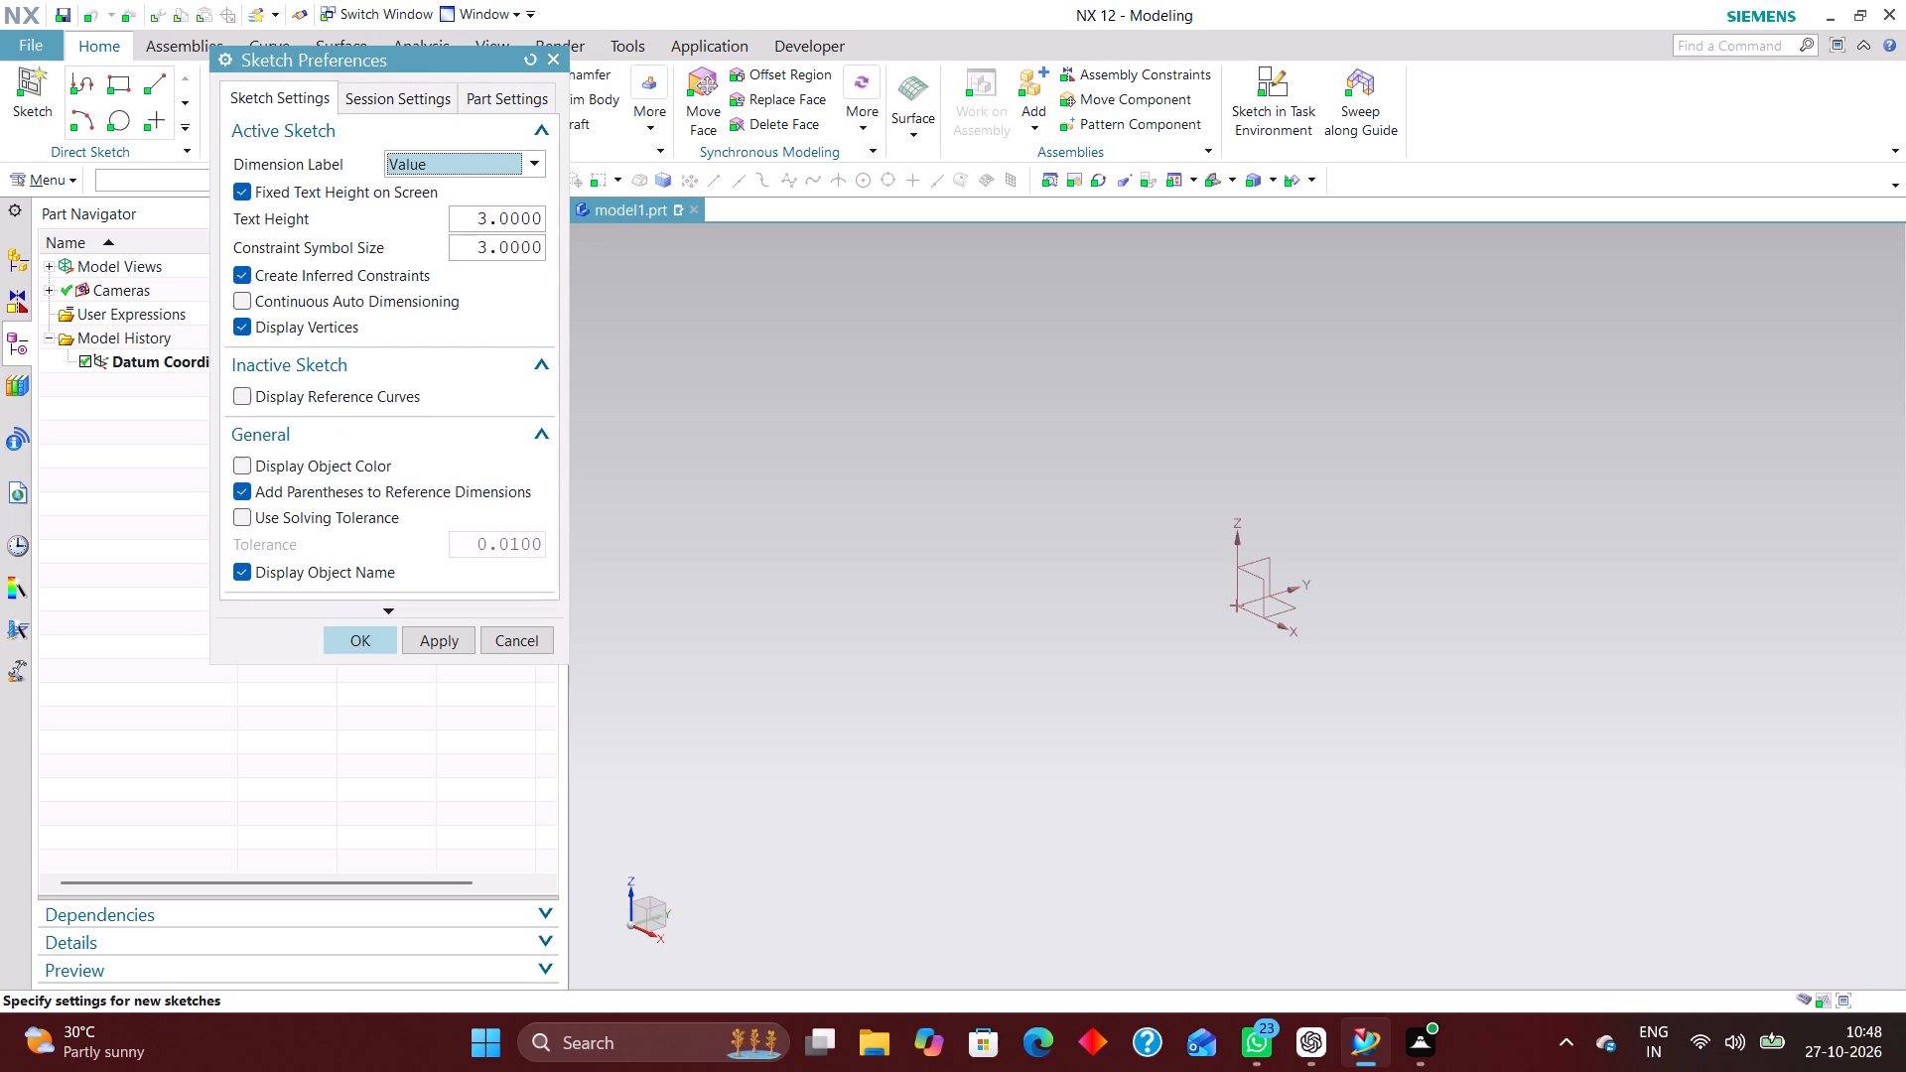
{"action": "left_click", "coordinate": [363, 648]}
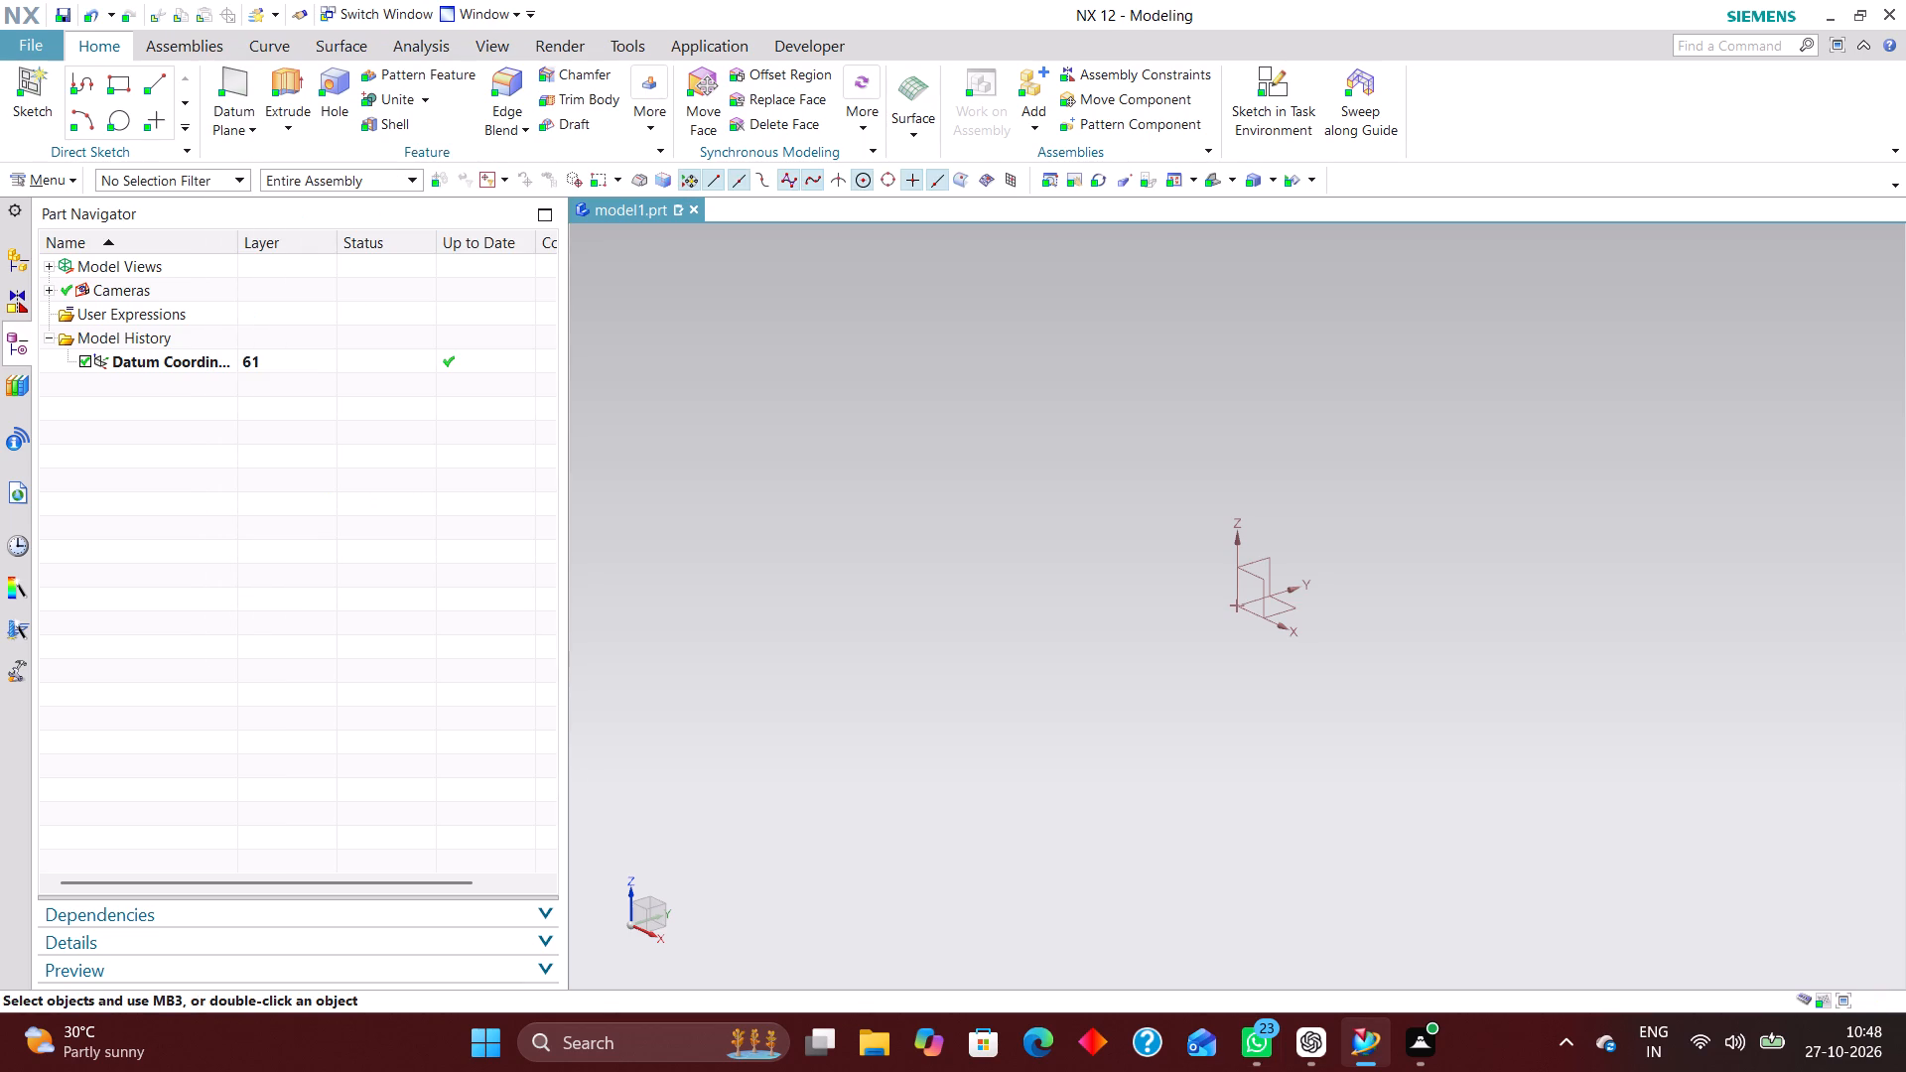
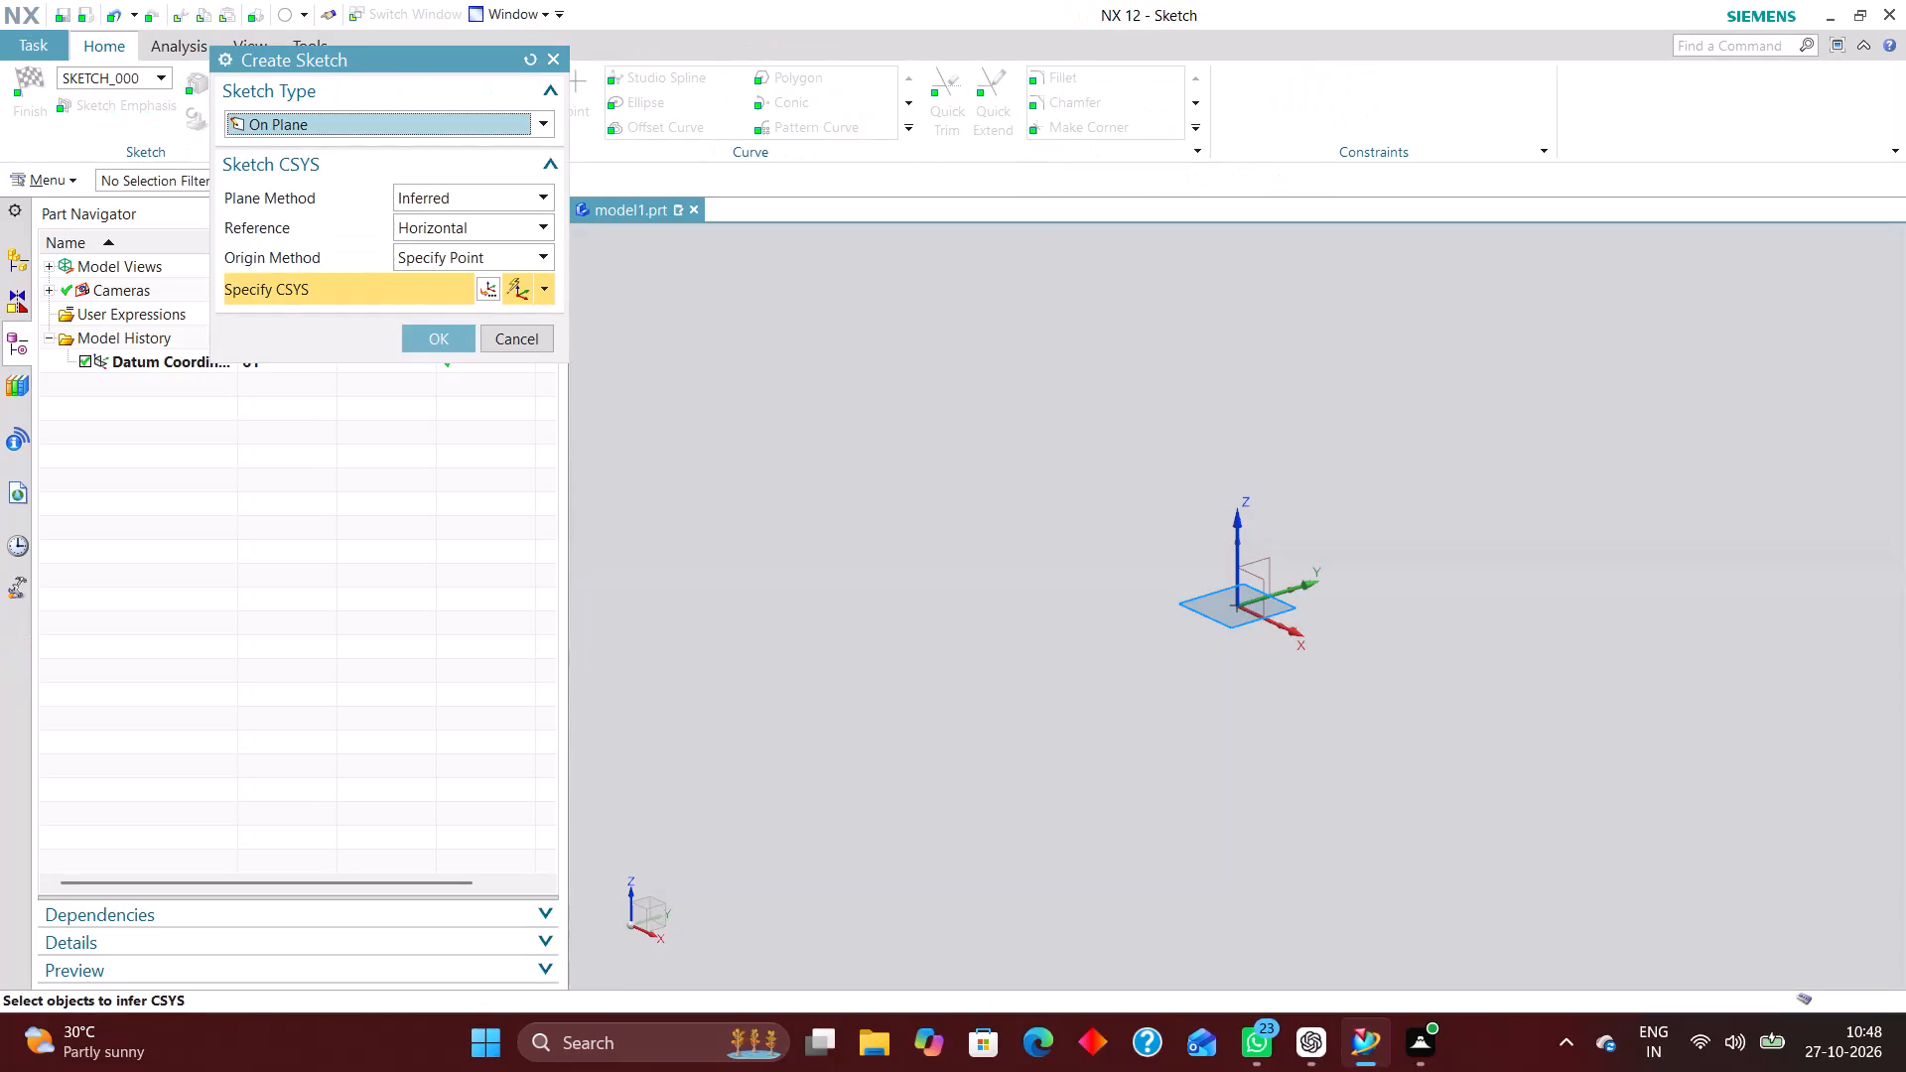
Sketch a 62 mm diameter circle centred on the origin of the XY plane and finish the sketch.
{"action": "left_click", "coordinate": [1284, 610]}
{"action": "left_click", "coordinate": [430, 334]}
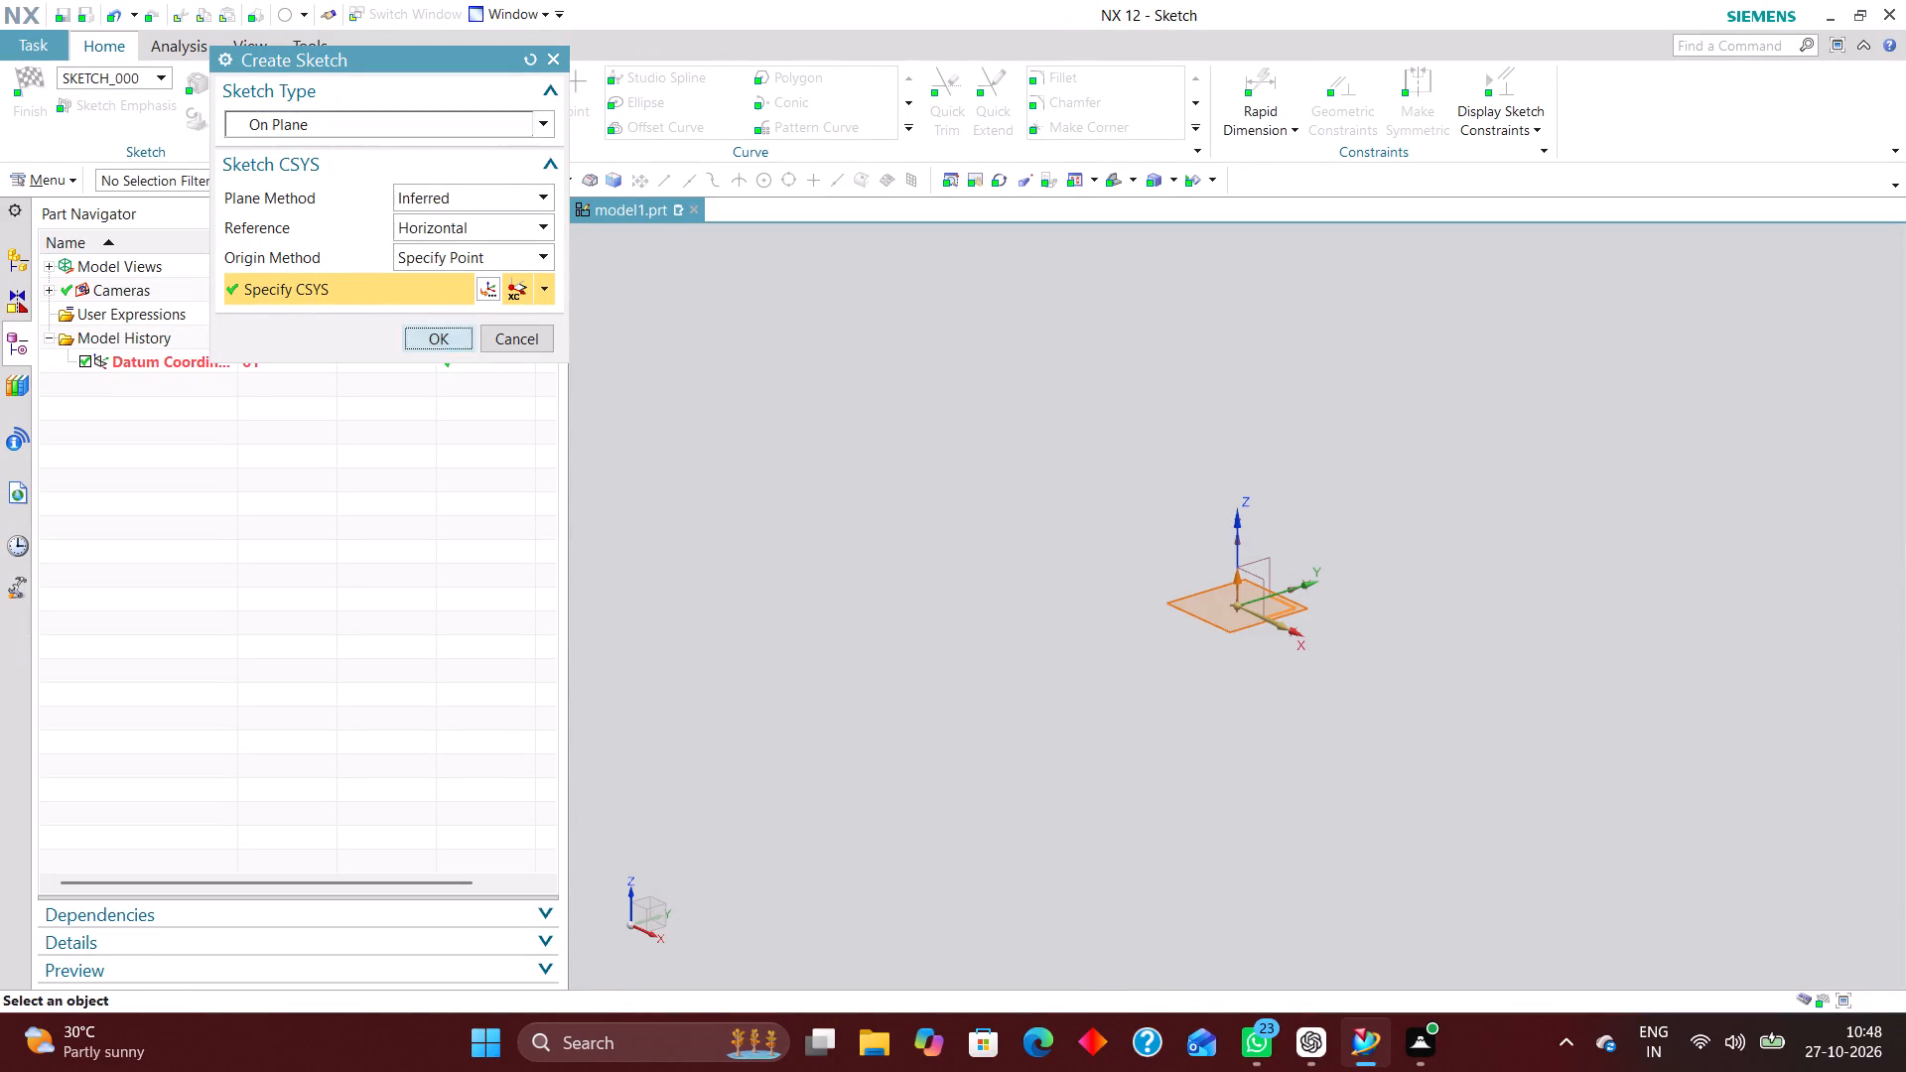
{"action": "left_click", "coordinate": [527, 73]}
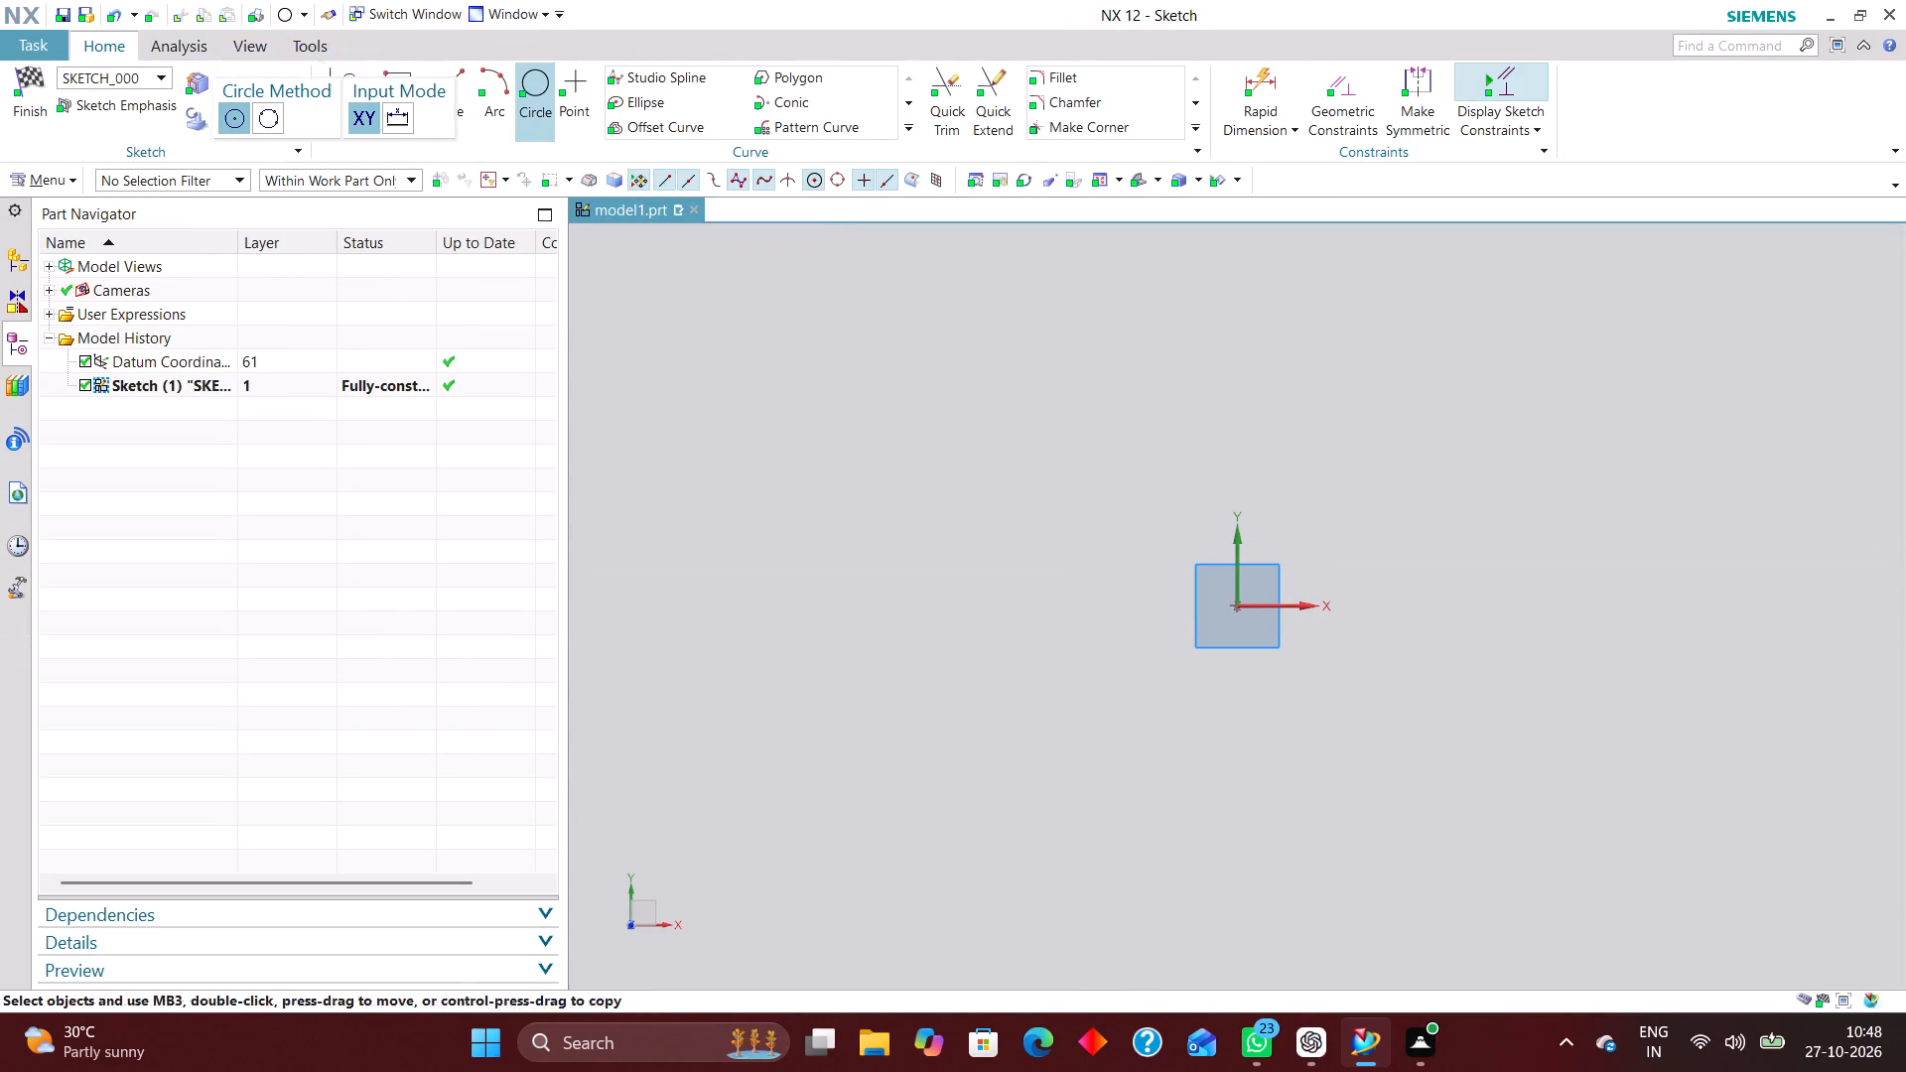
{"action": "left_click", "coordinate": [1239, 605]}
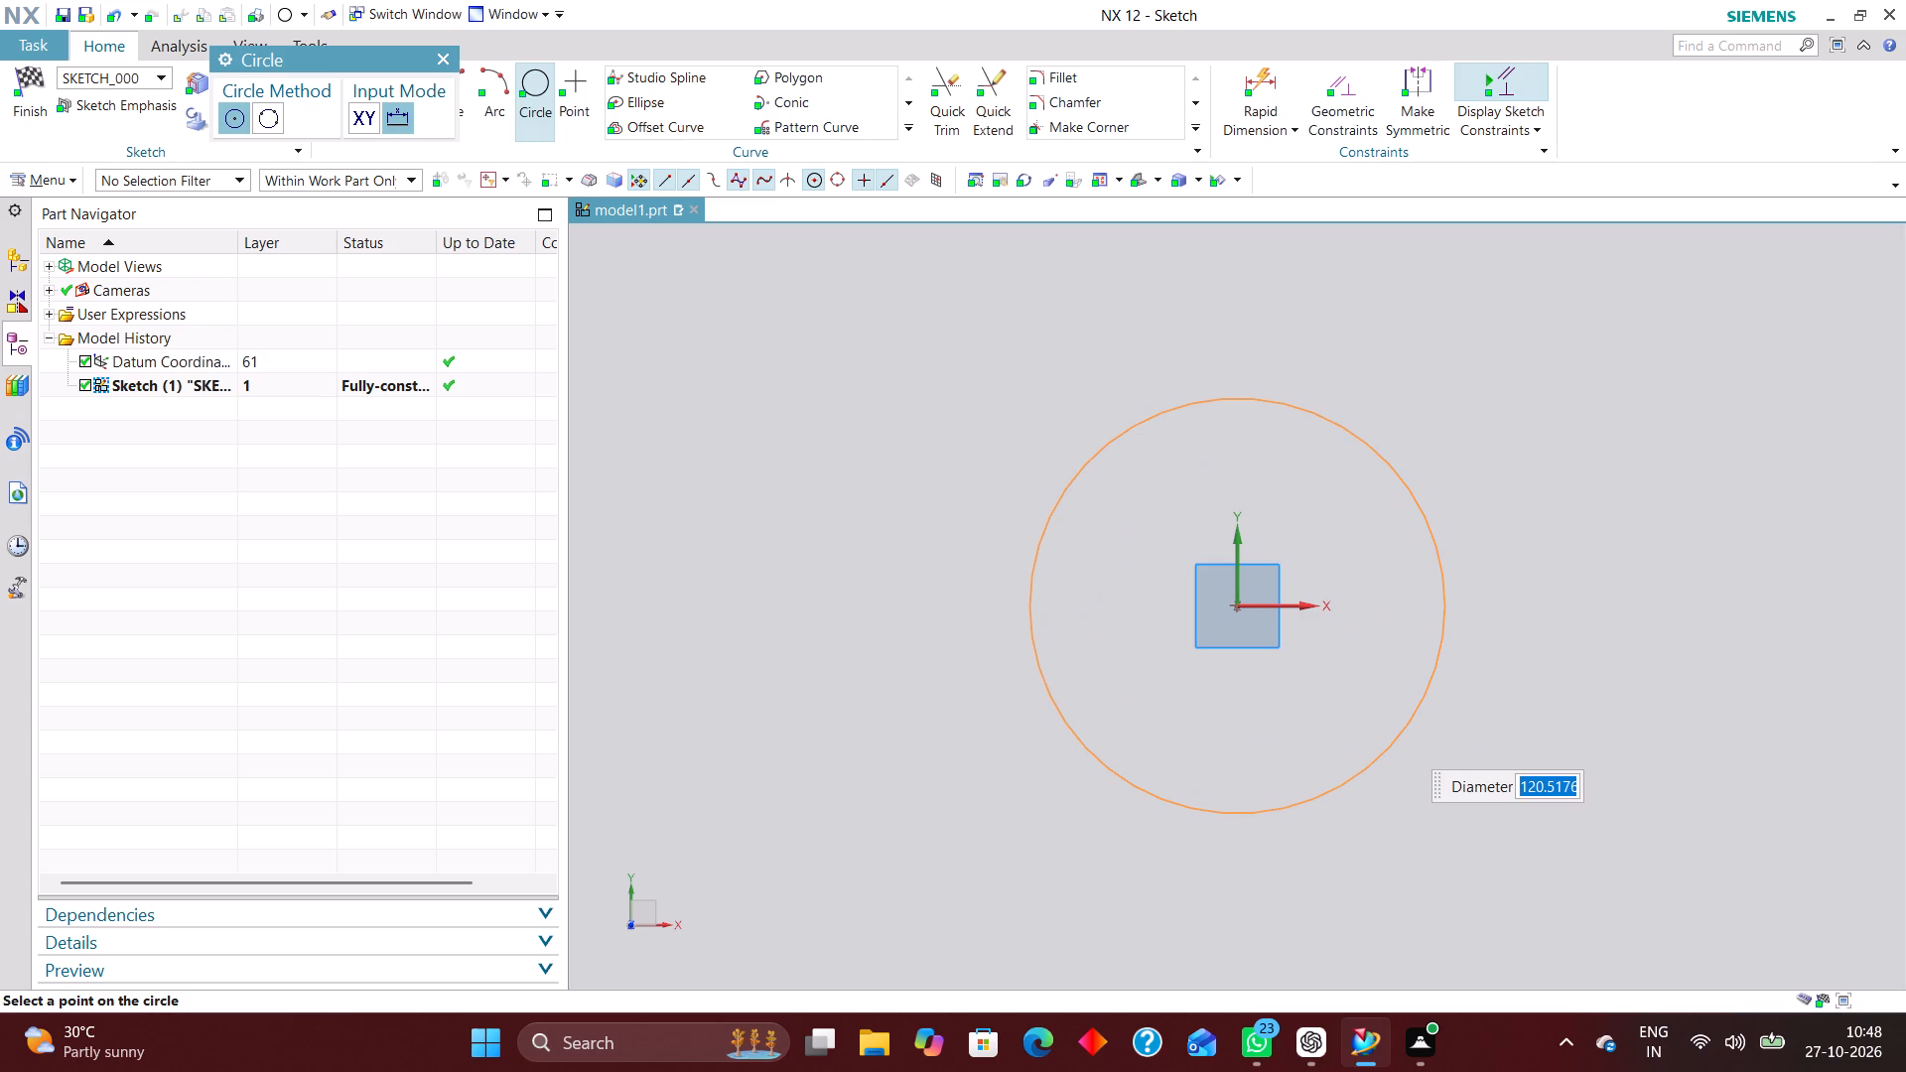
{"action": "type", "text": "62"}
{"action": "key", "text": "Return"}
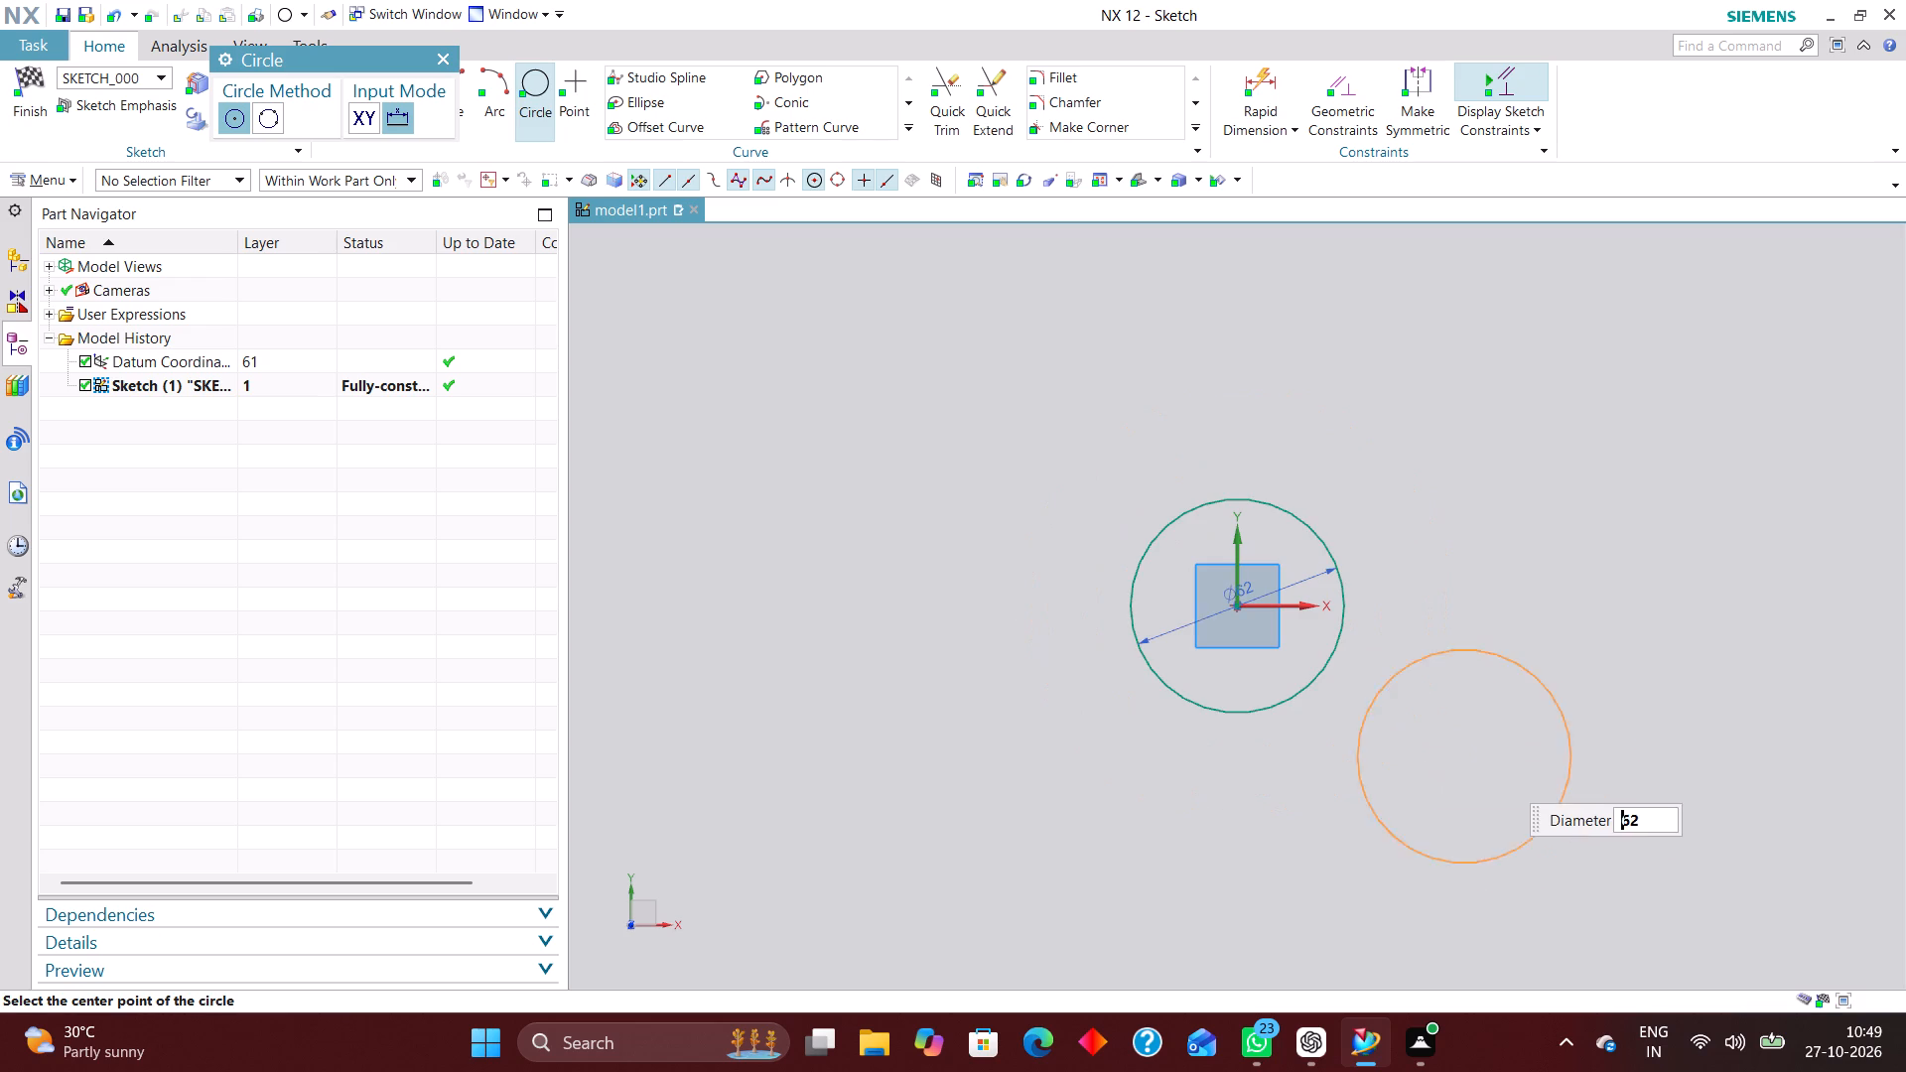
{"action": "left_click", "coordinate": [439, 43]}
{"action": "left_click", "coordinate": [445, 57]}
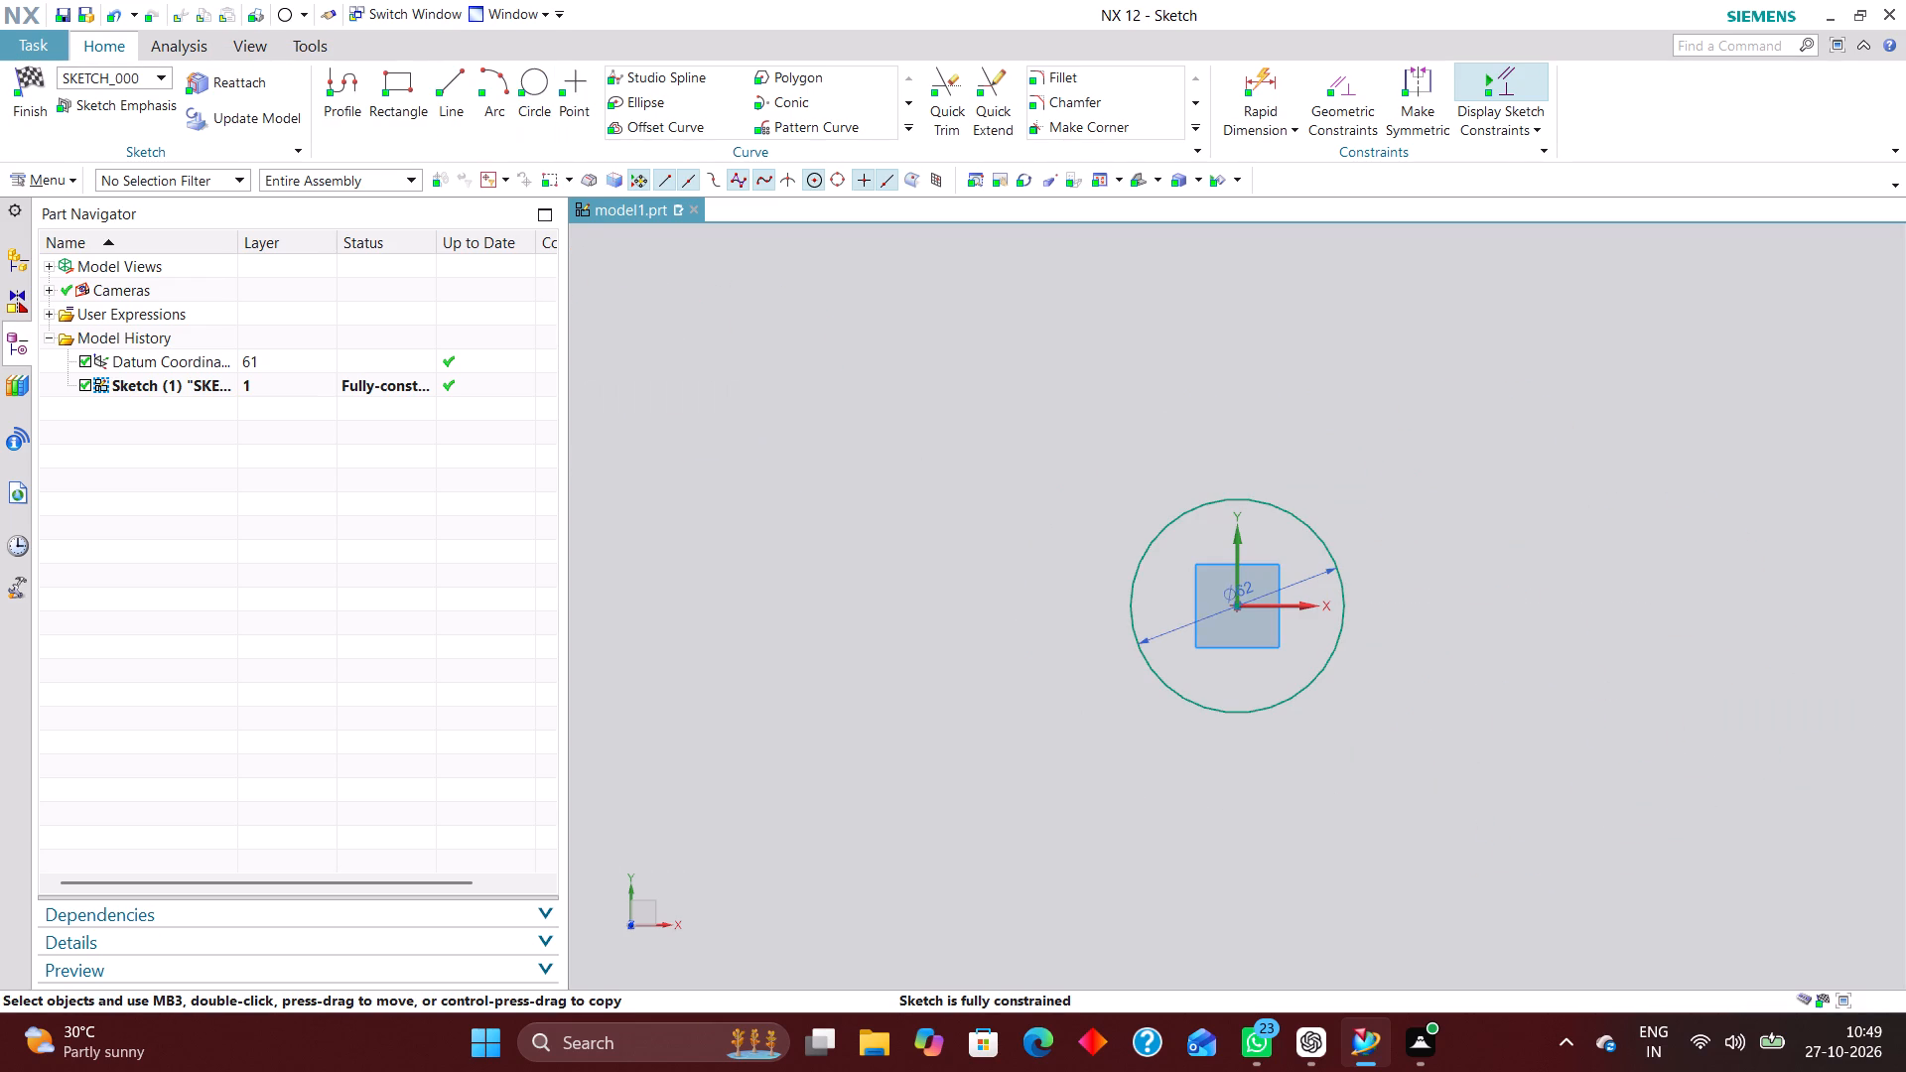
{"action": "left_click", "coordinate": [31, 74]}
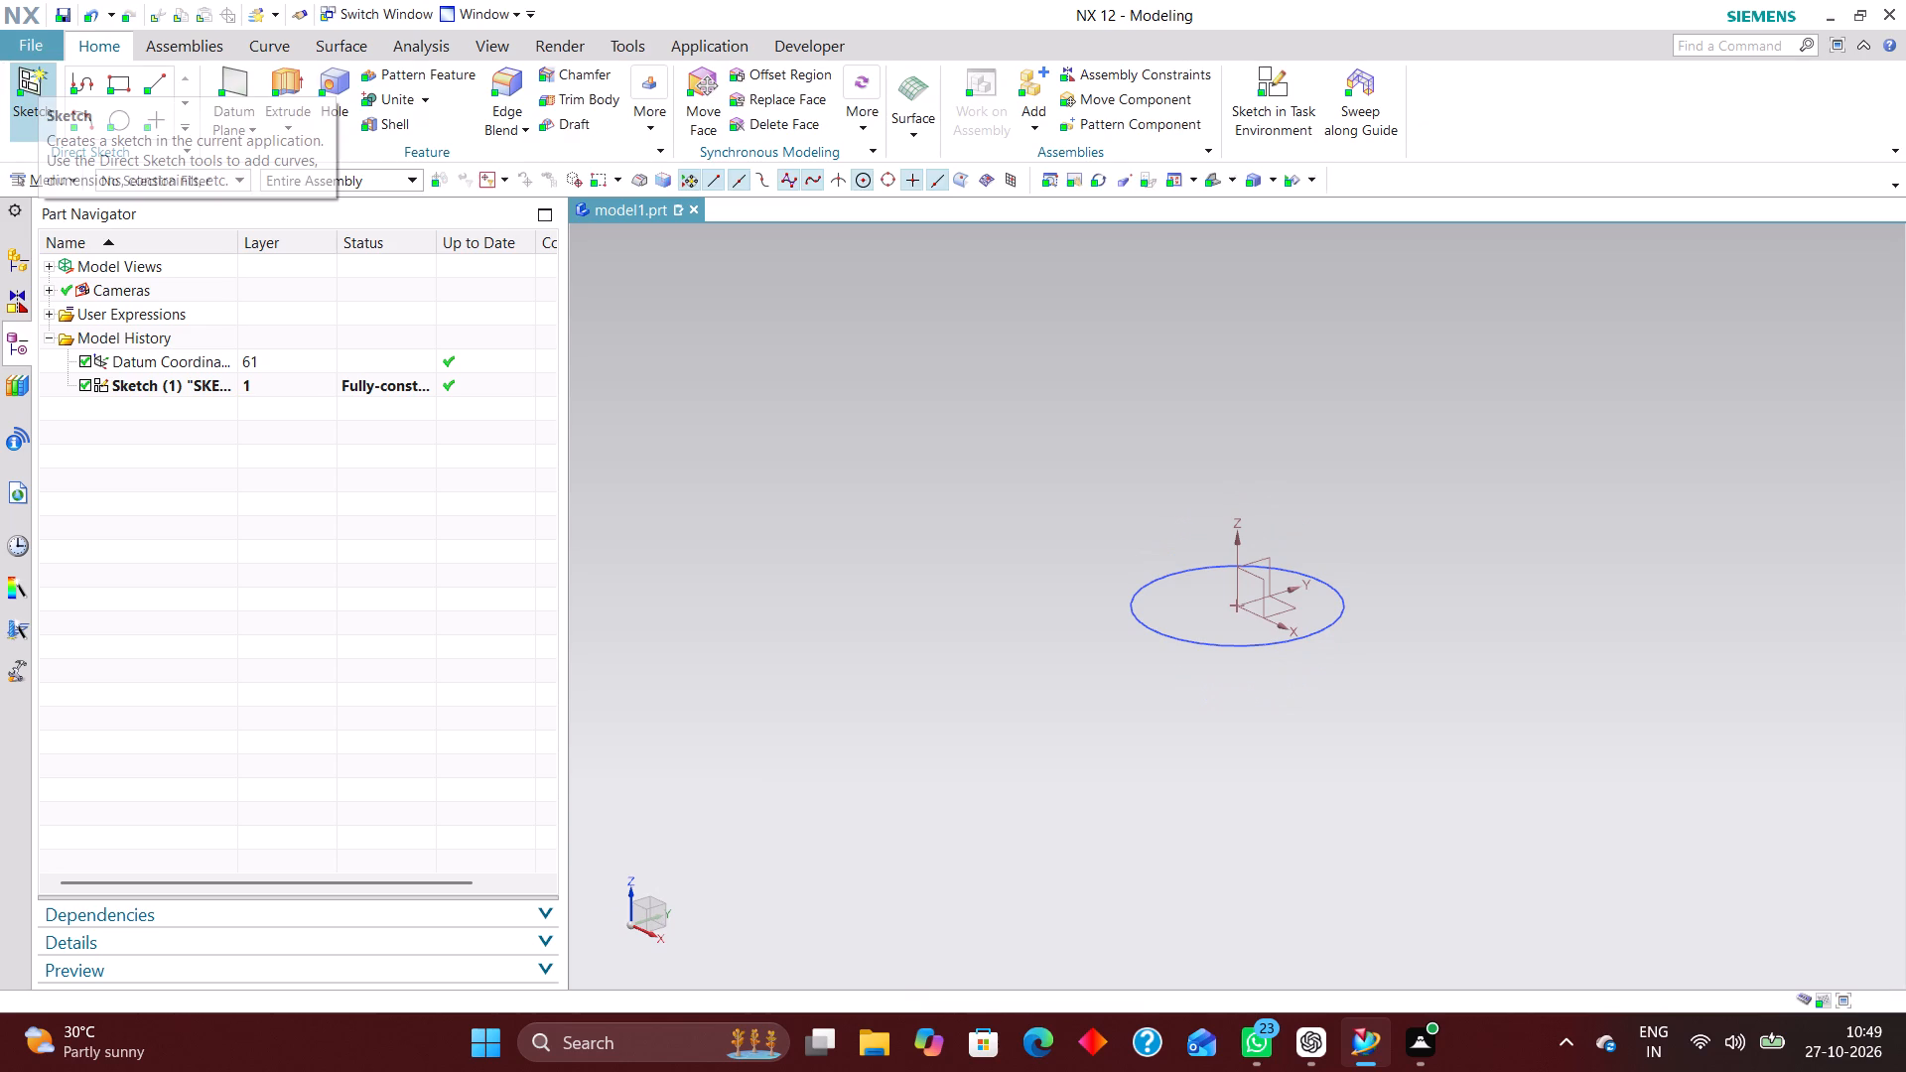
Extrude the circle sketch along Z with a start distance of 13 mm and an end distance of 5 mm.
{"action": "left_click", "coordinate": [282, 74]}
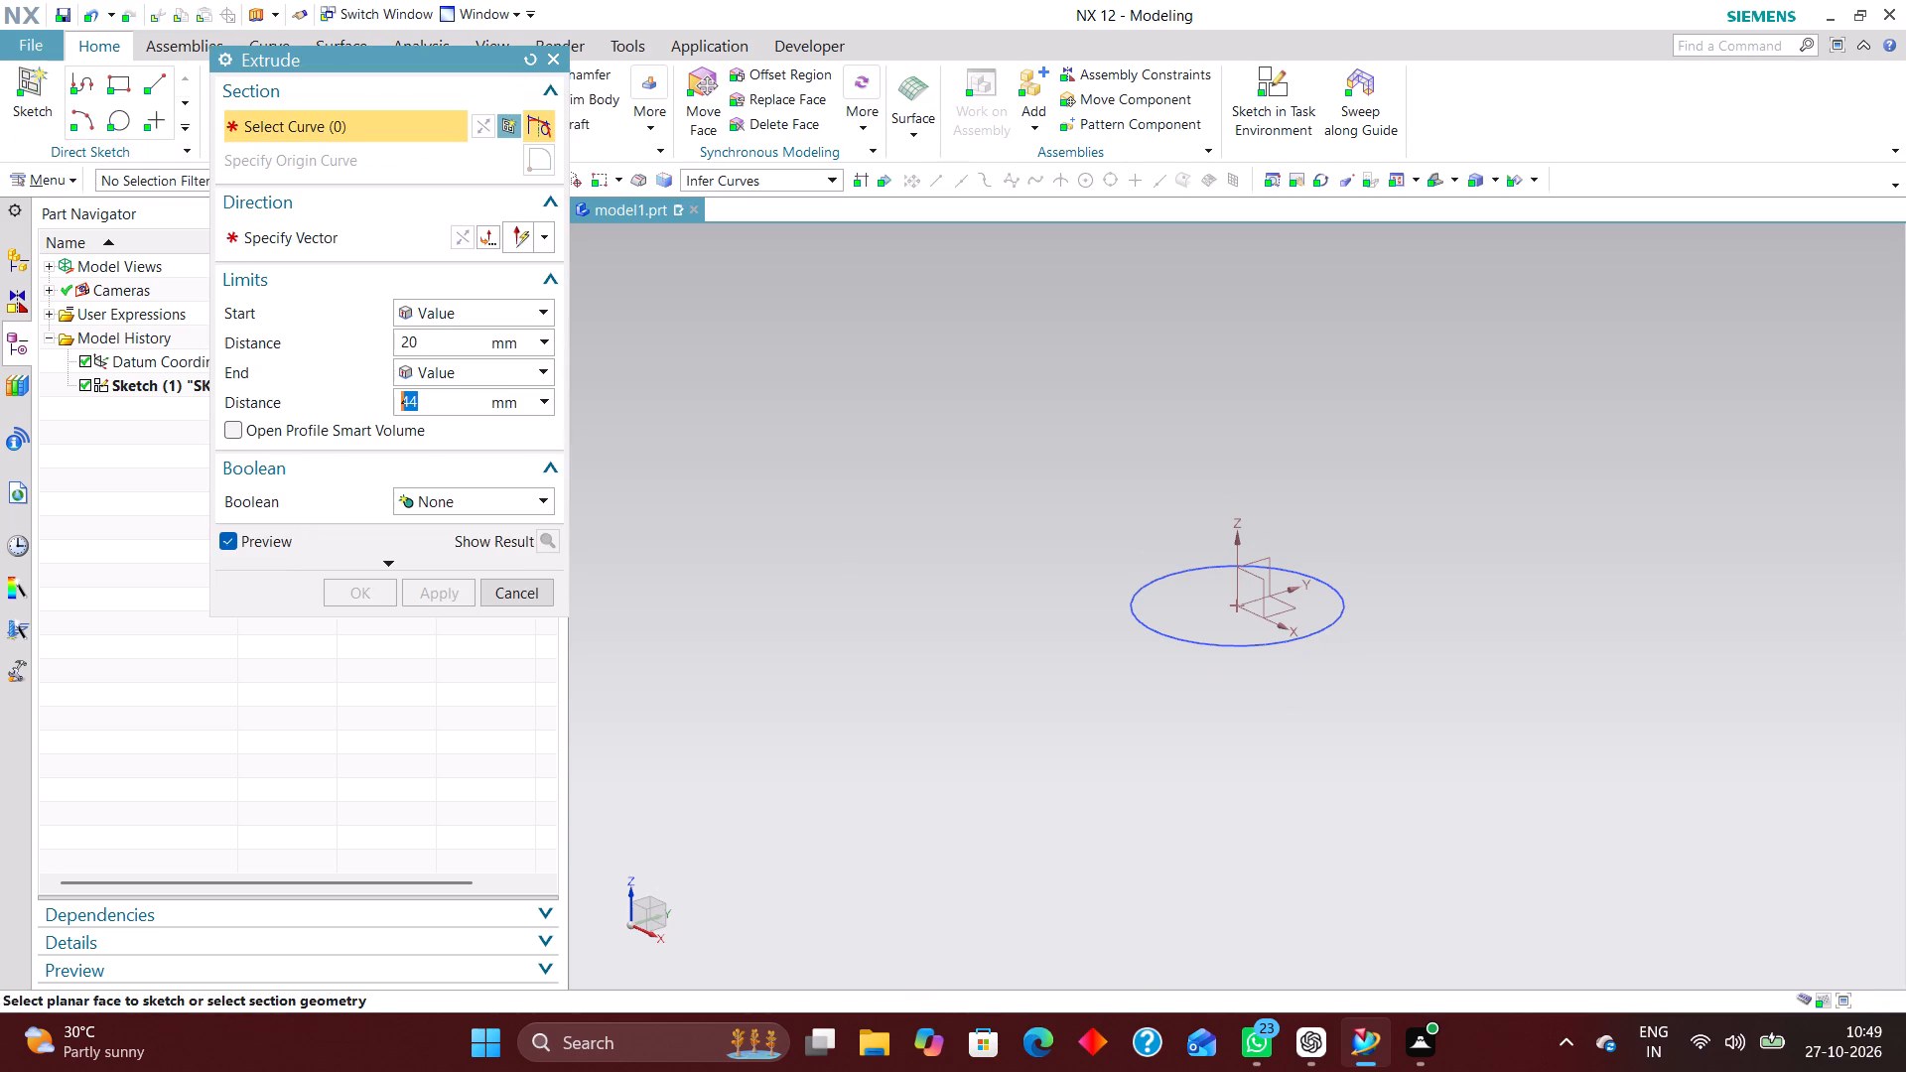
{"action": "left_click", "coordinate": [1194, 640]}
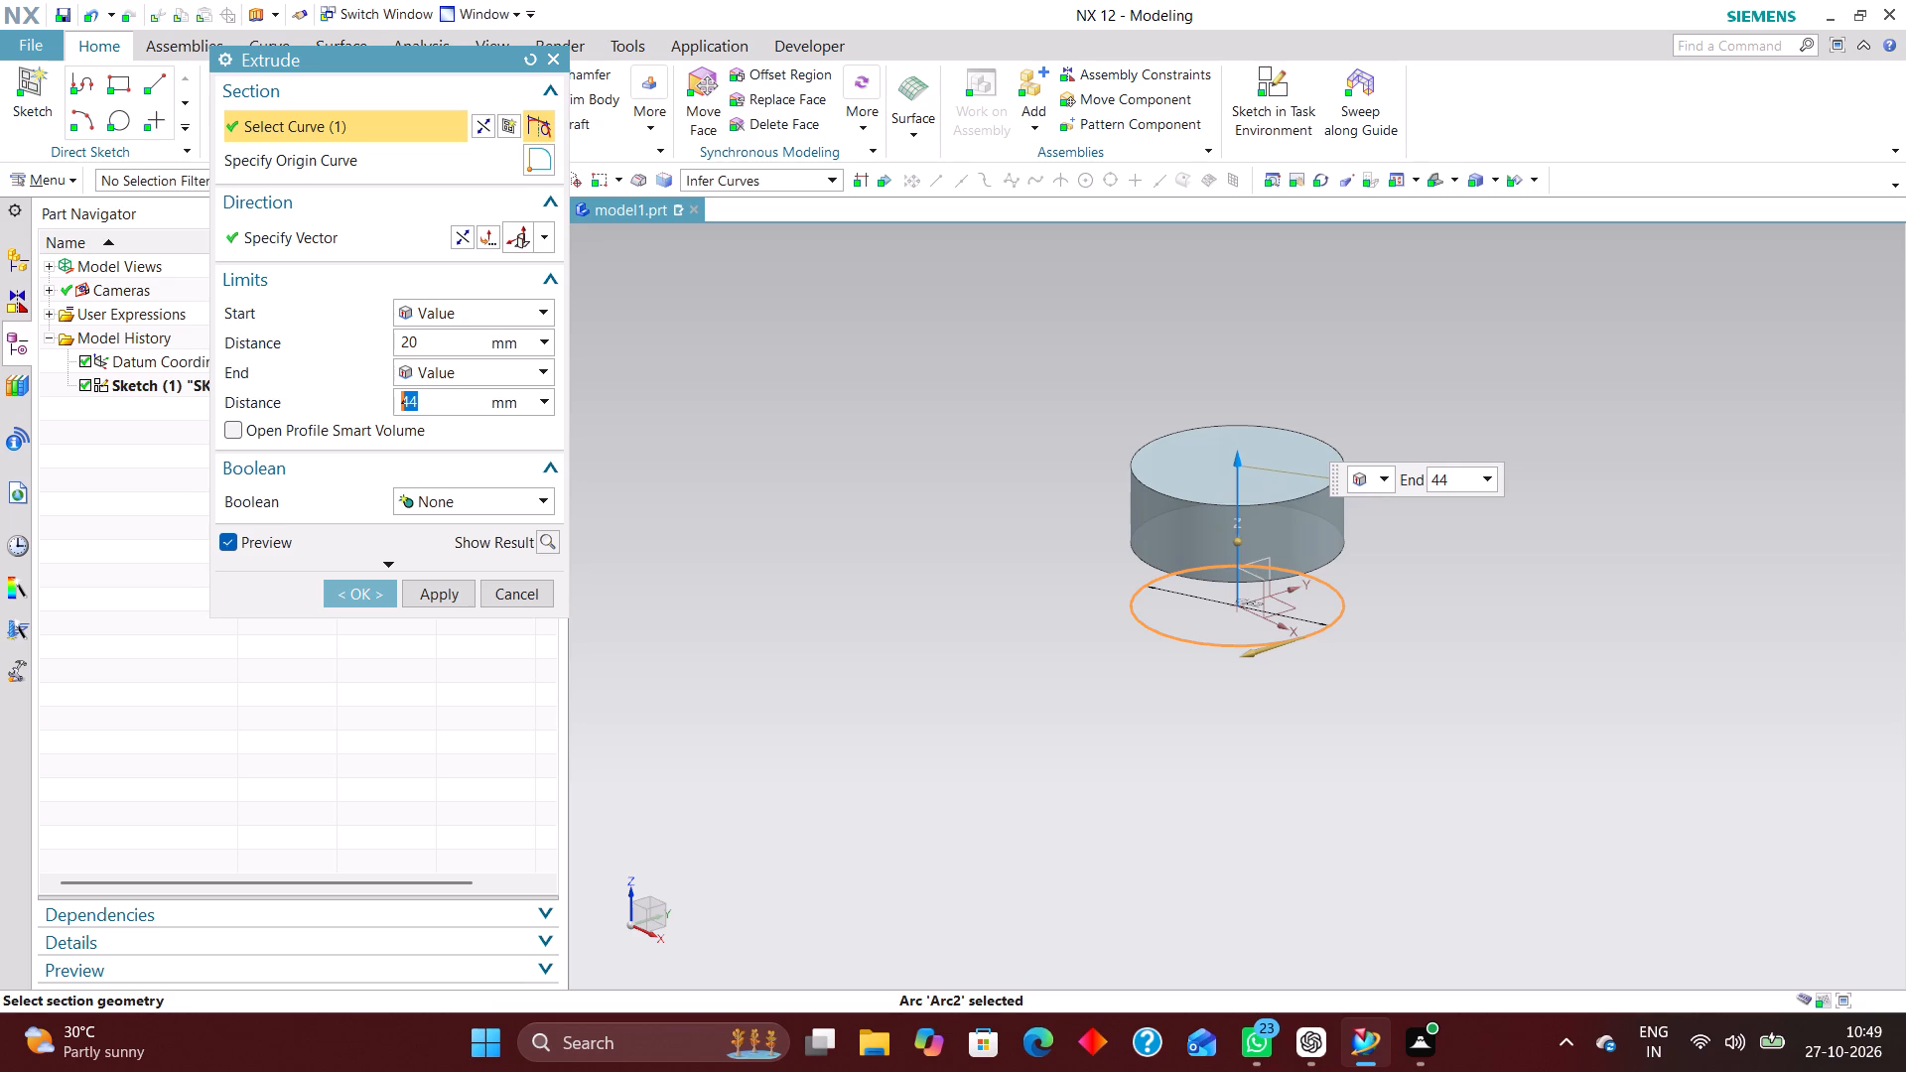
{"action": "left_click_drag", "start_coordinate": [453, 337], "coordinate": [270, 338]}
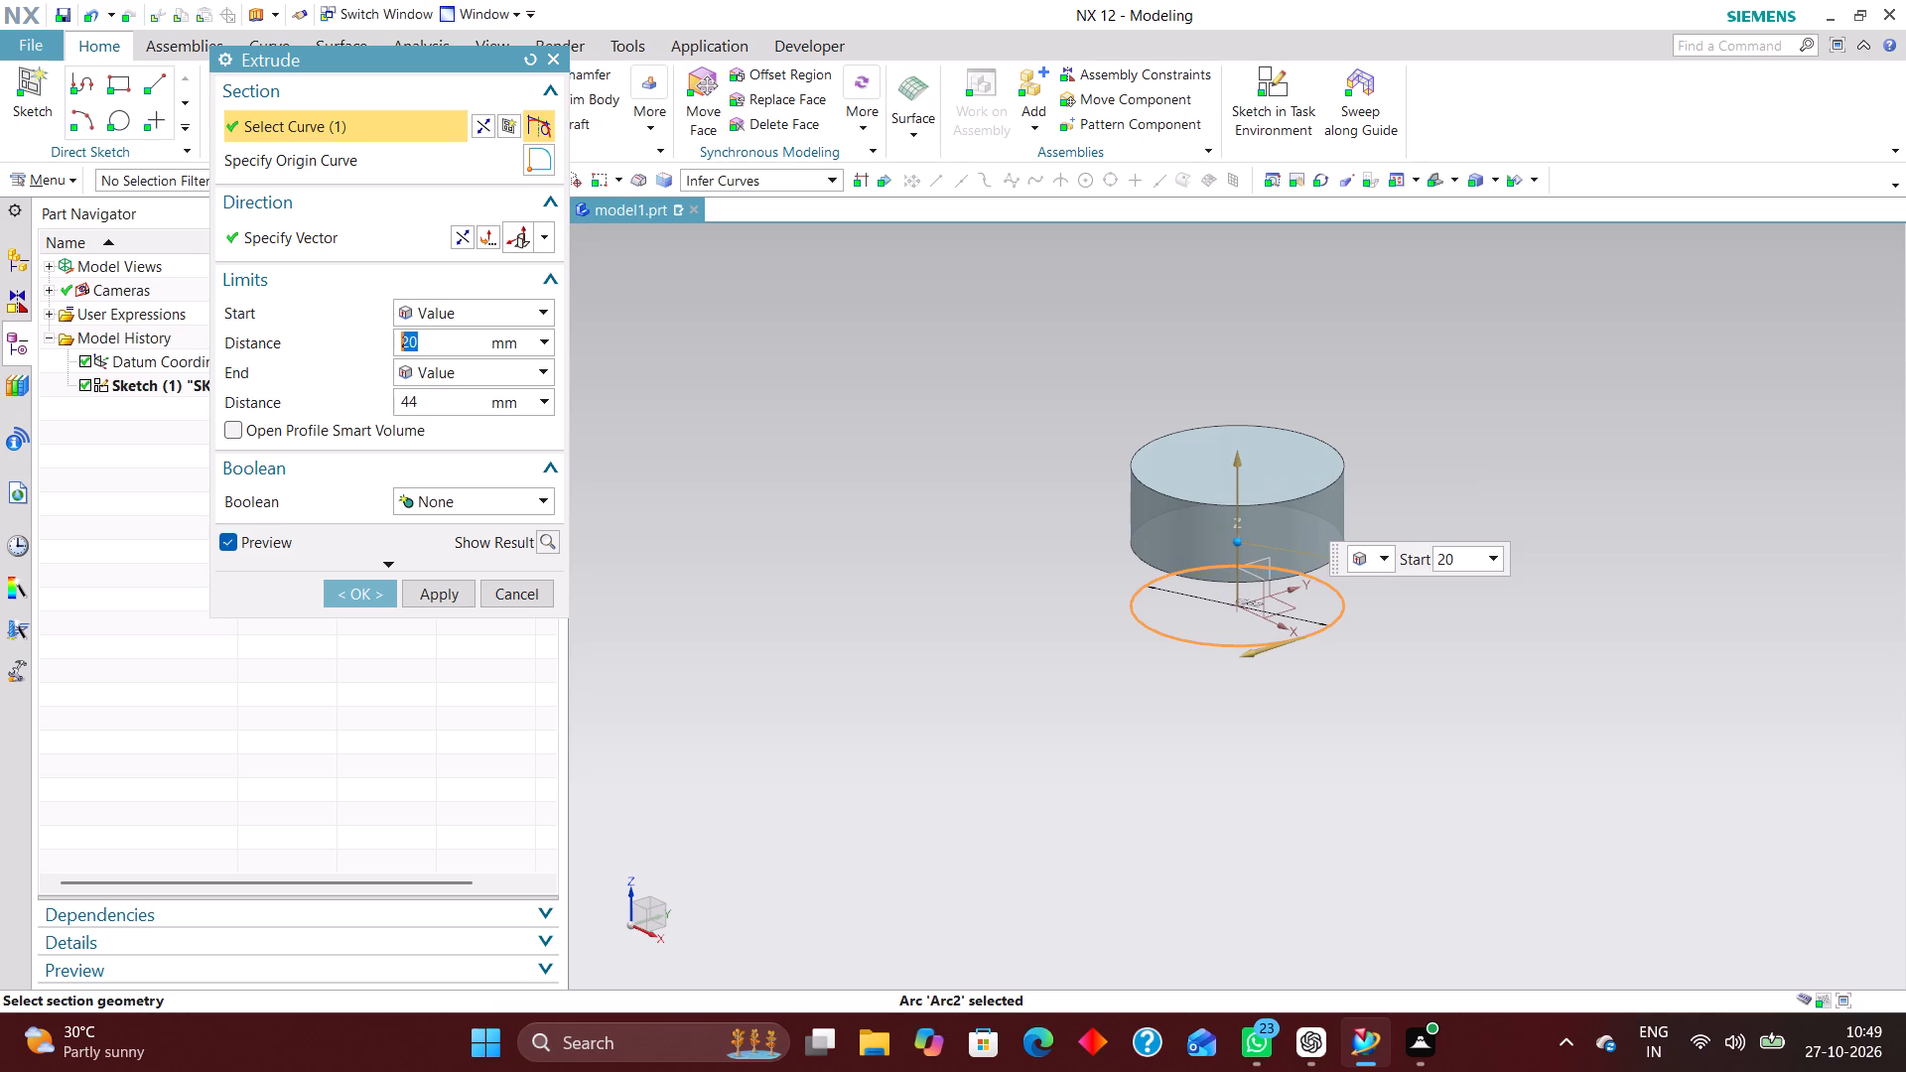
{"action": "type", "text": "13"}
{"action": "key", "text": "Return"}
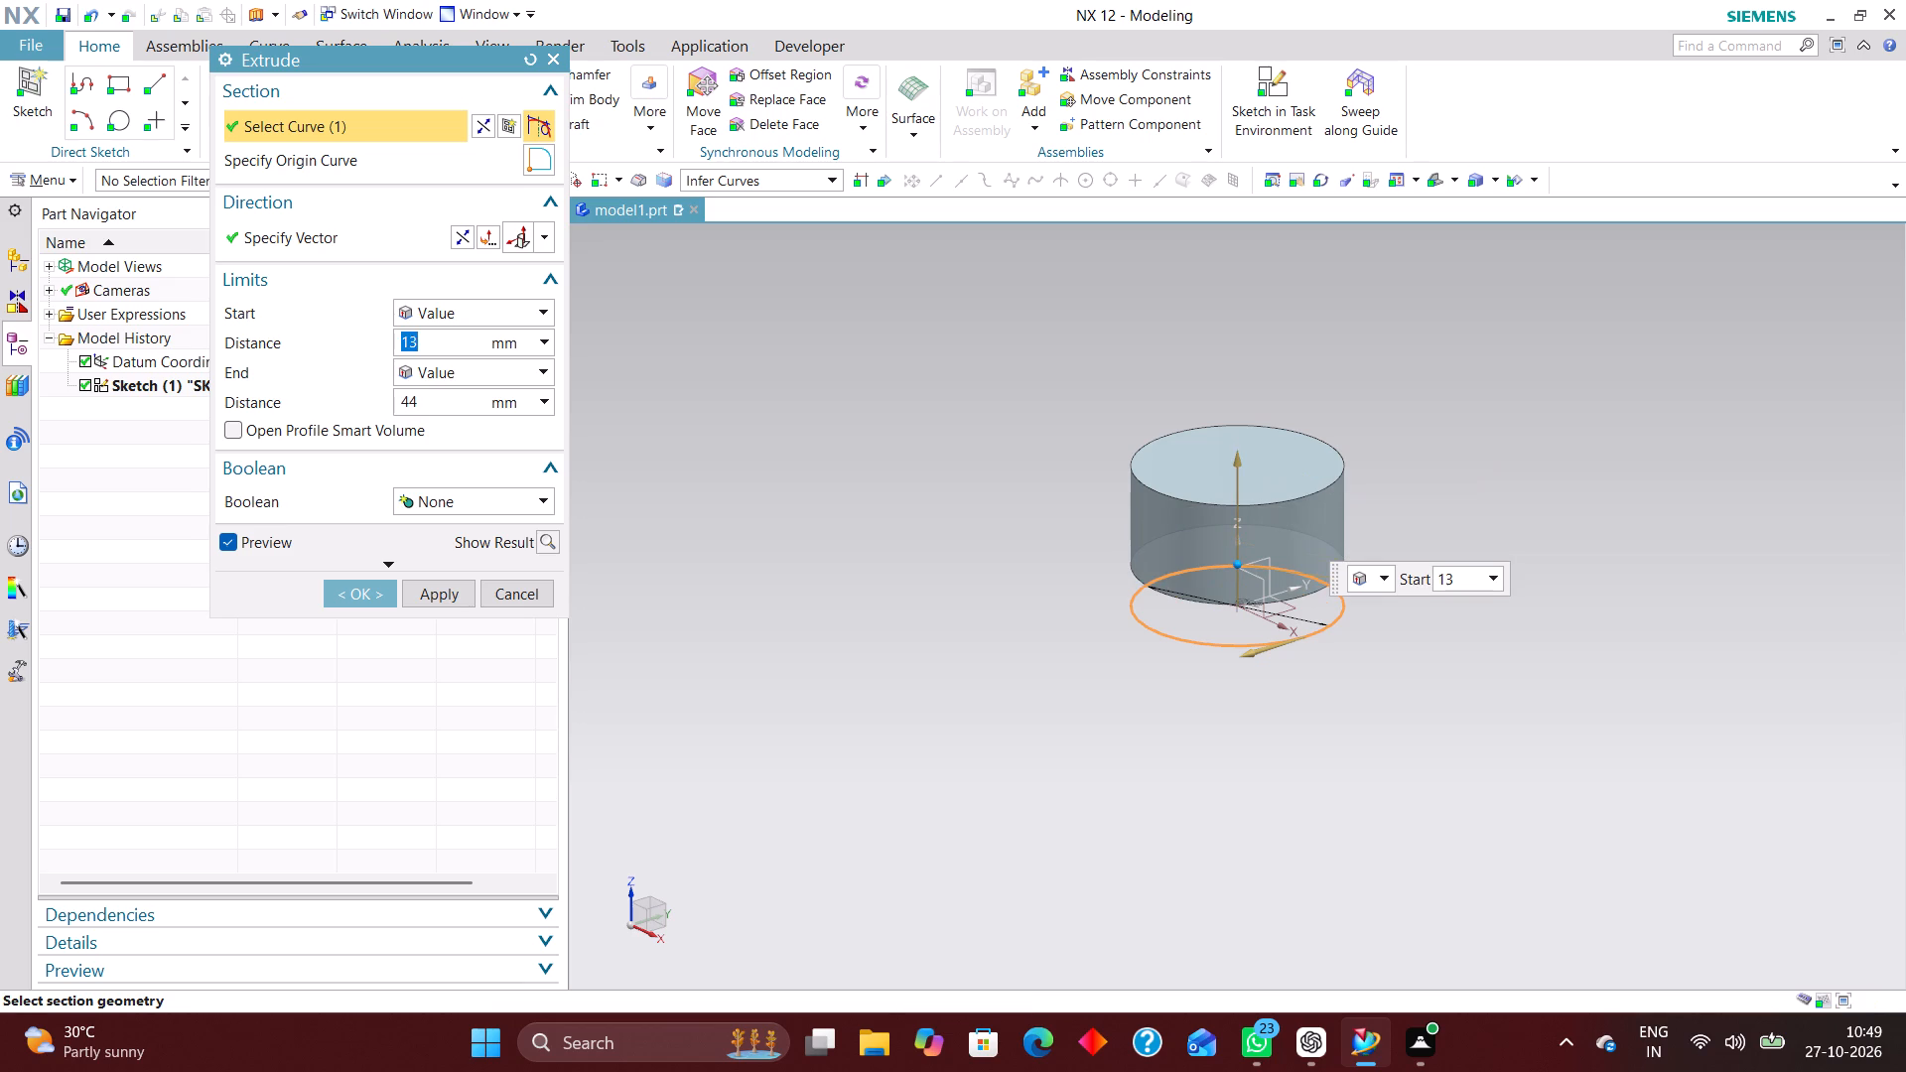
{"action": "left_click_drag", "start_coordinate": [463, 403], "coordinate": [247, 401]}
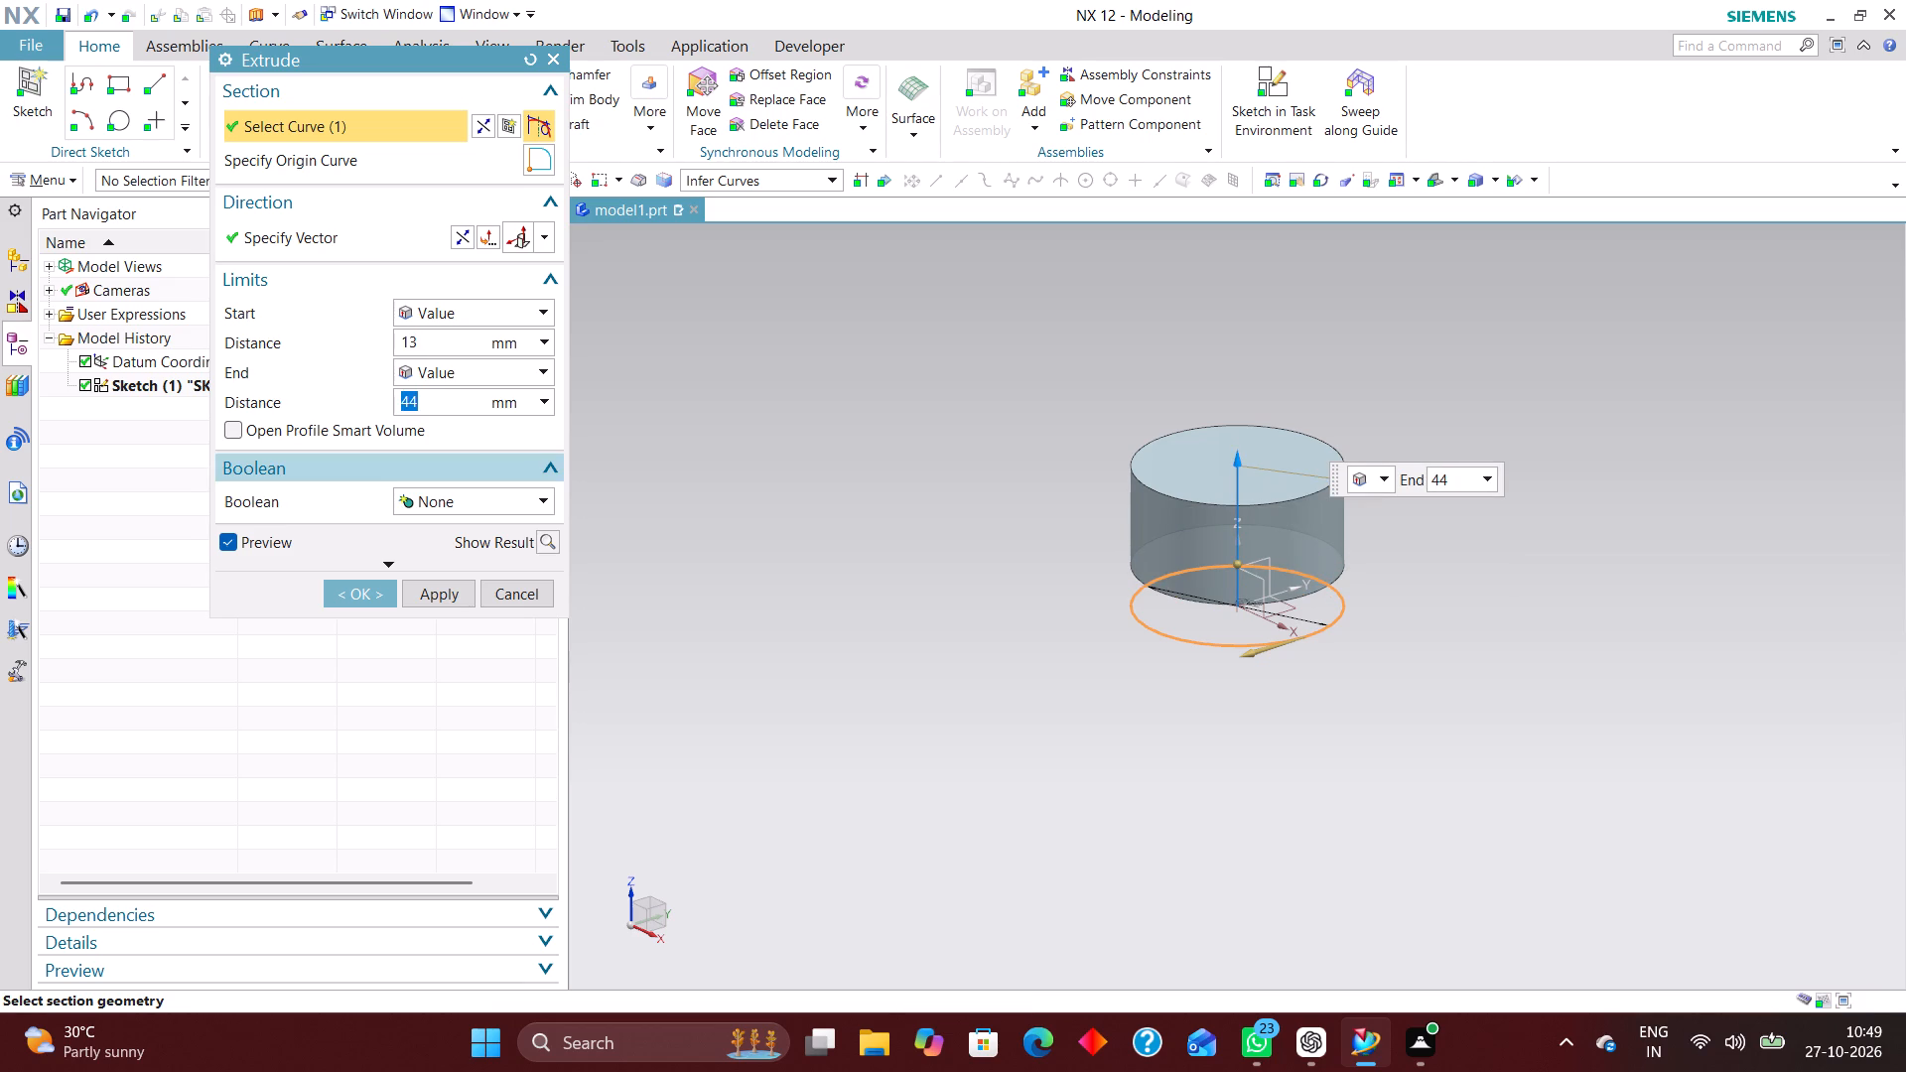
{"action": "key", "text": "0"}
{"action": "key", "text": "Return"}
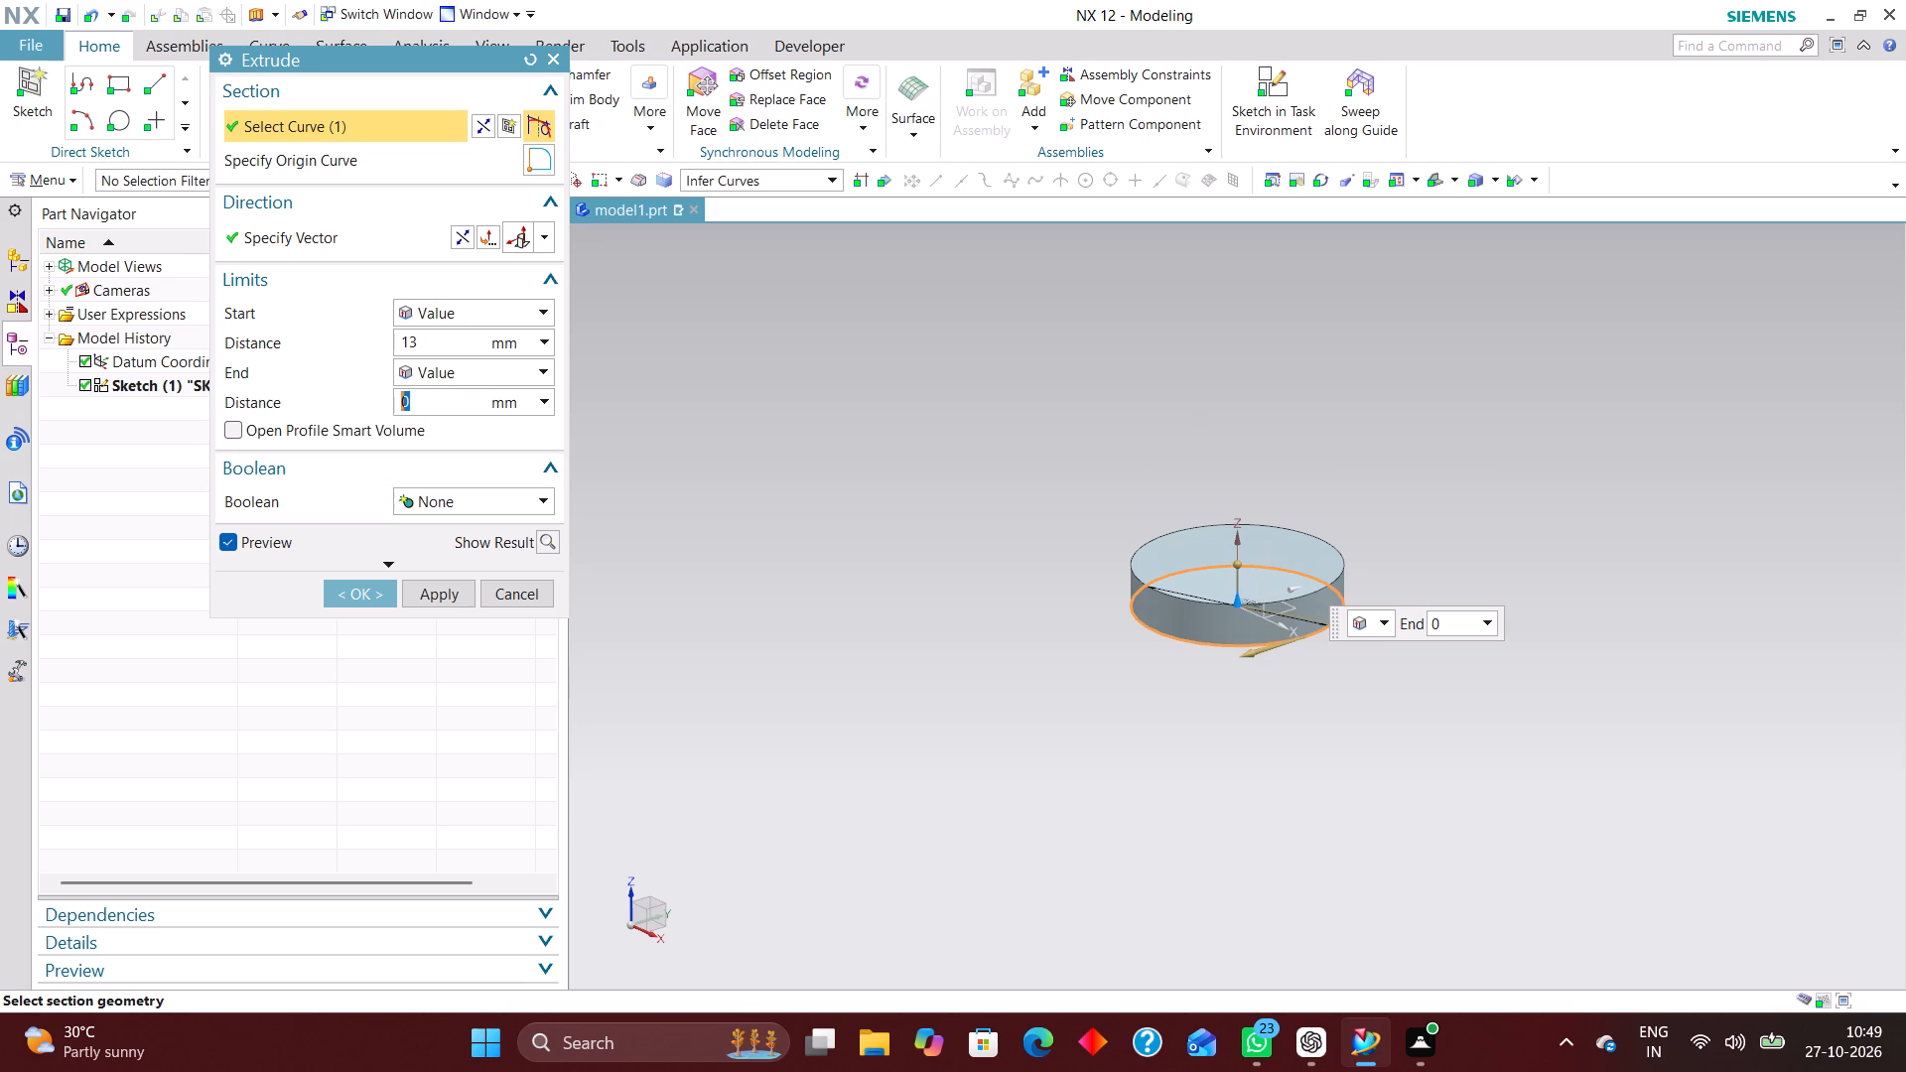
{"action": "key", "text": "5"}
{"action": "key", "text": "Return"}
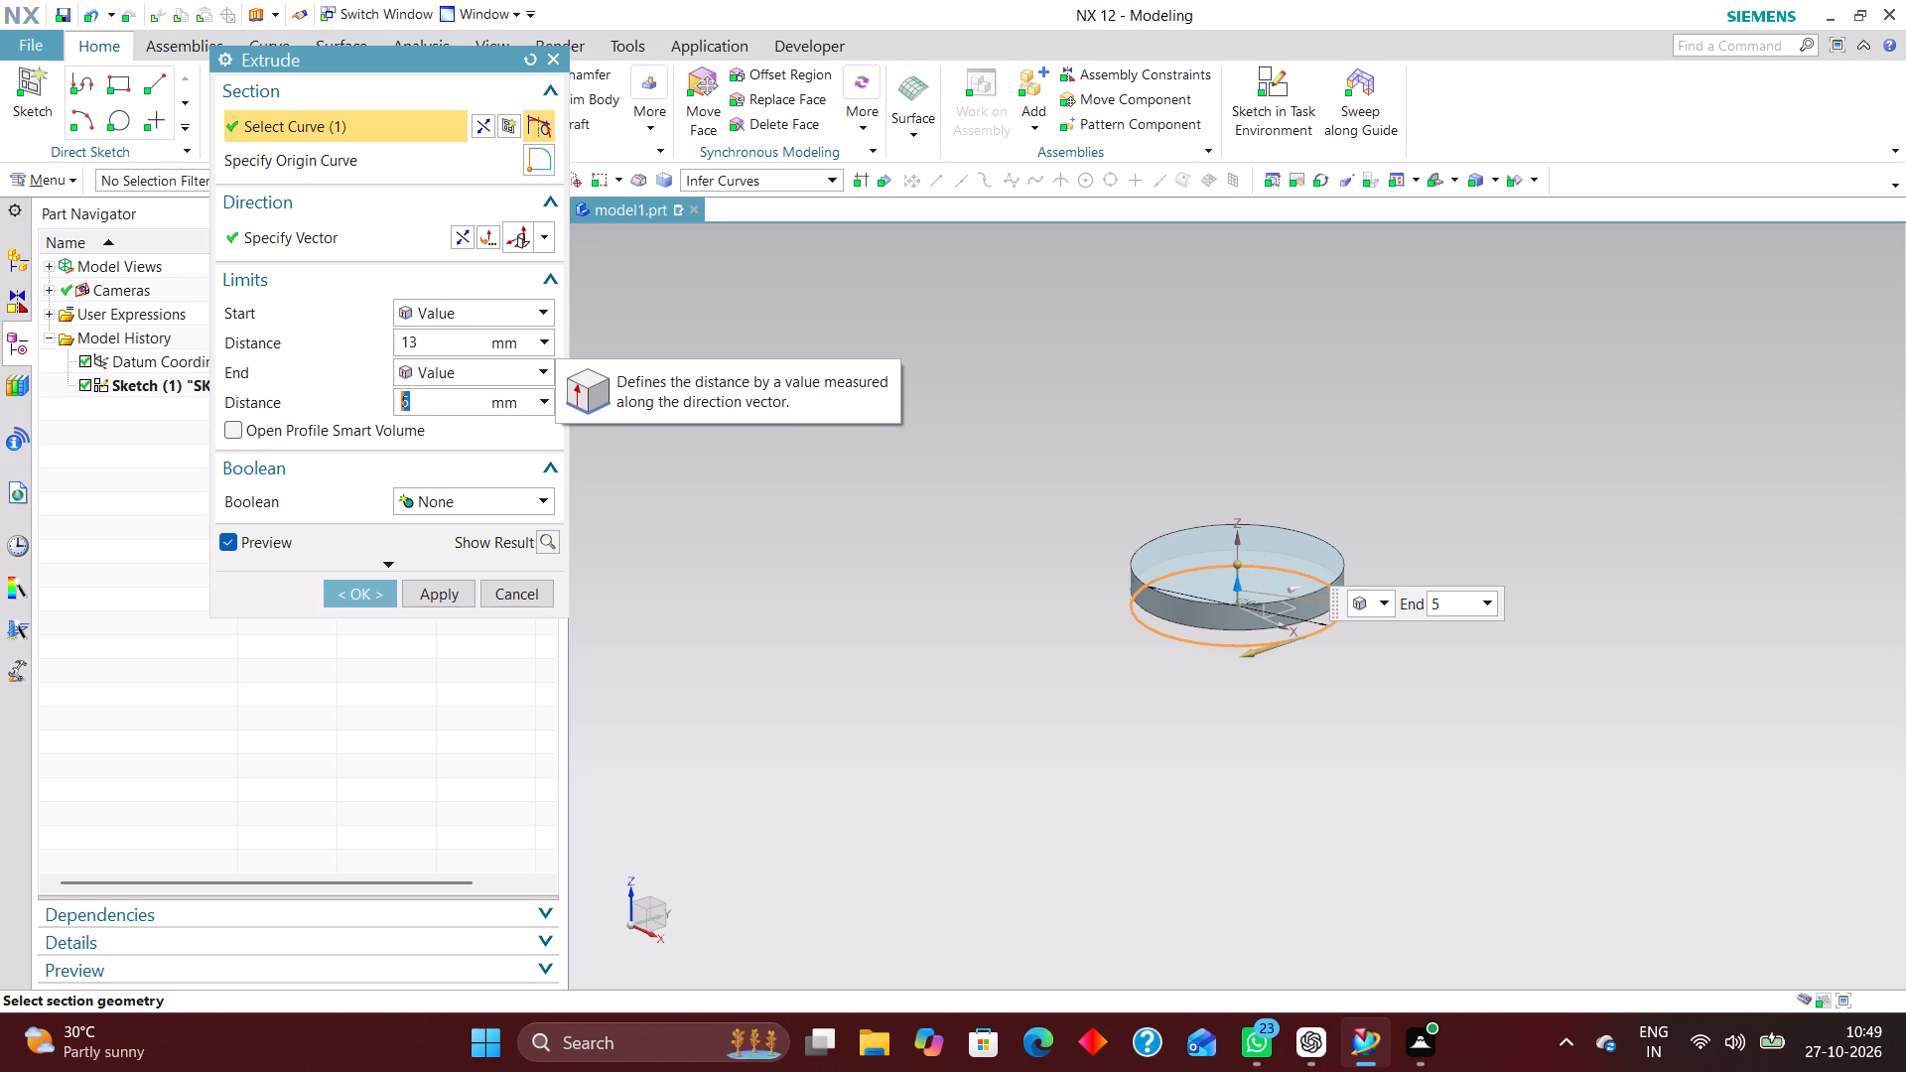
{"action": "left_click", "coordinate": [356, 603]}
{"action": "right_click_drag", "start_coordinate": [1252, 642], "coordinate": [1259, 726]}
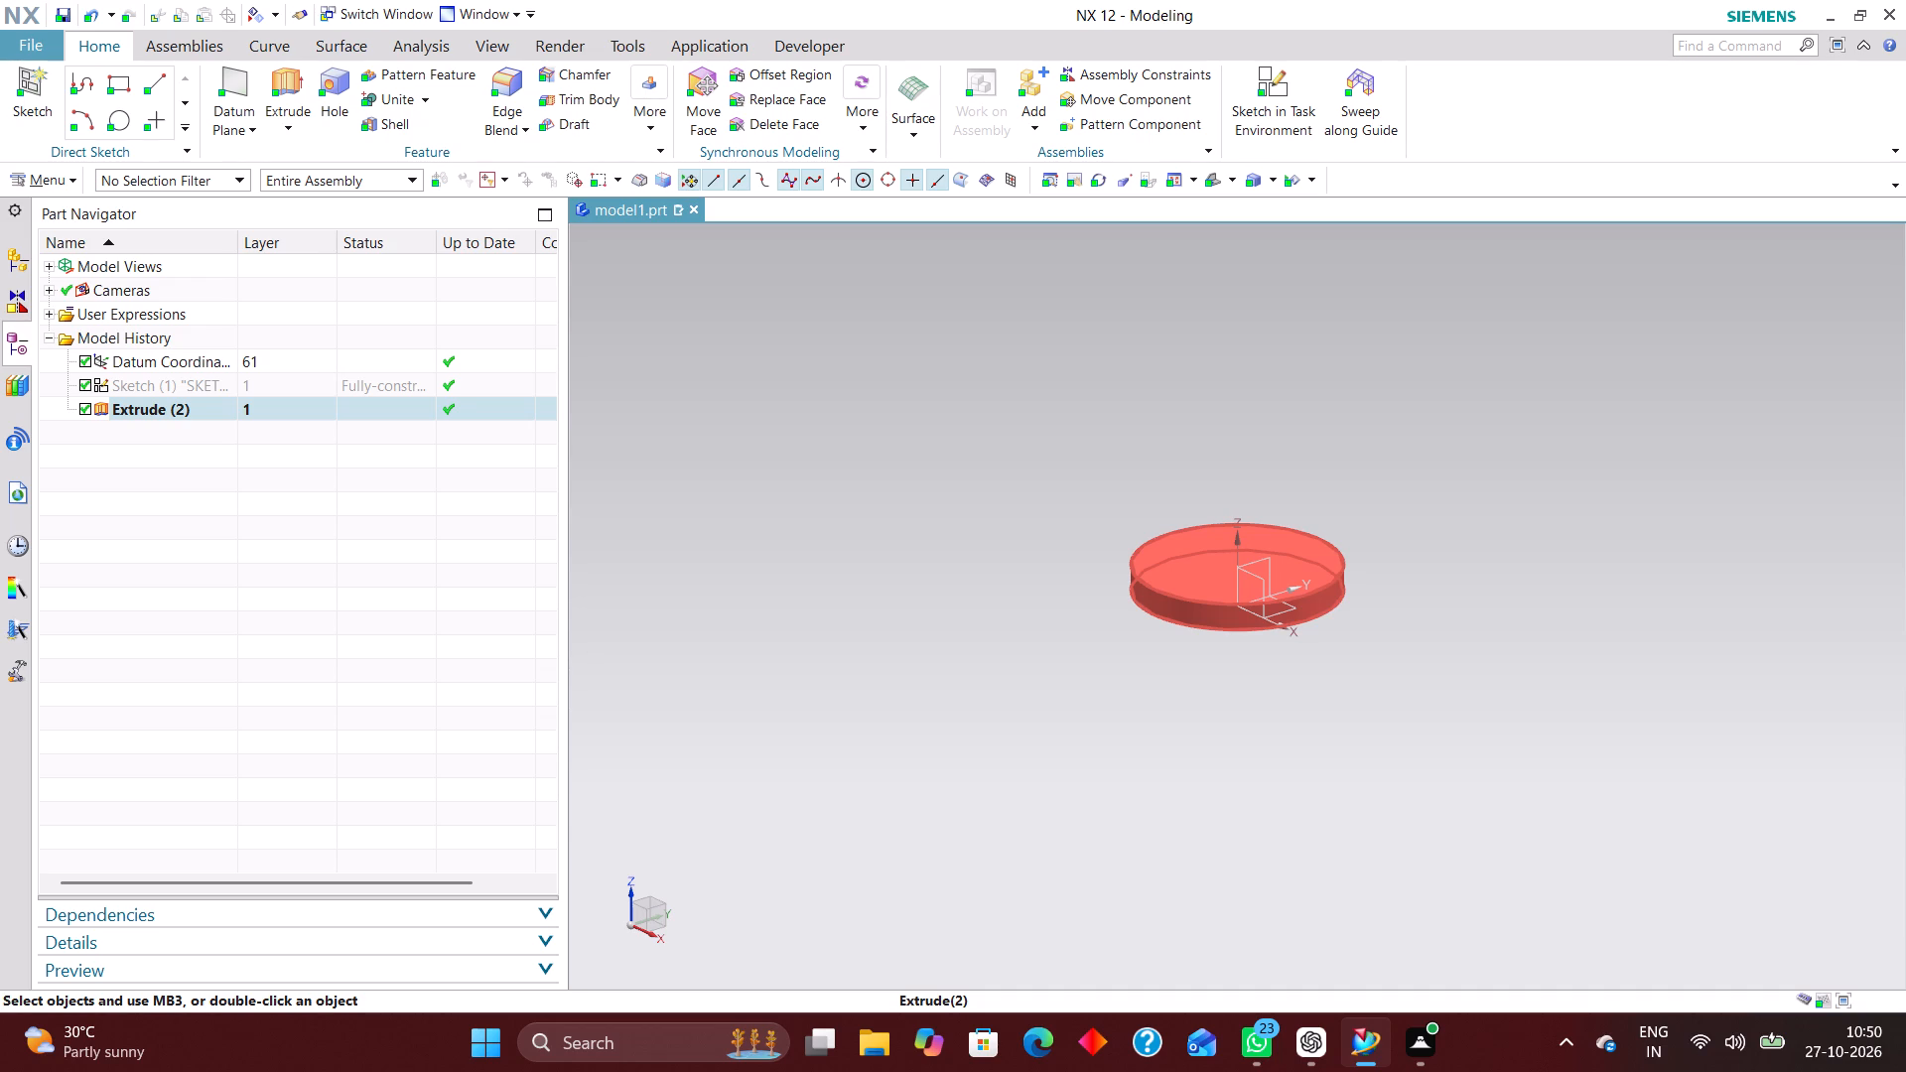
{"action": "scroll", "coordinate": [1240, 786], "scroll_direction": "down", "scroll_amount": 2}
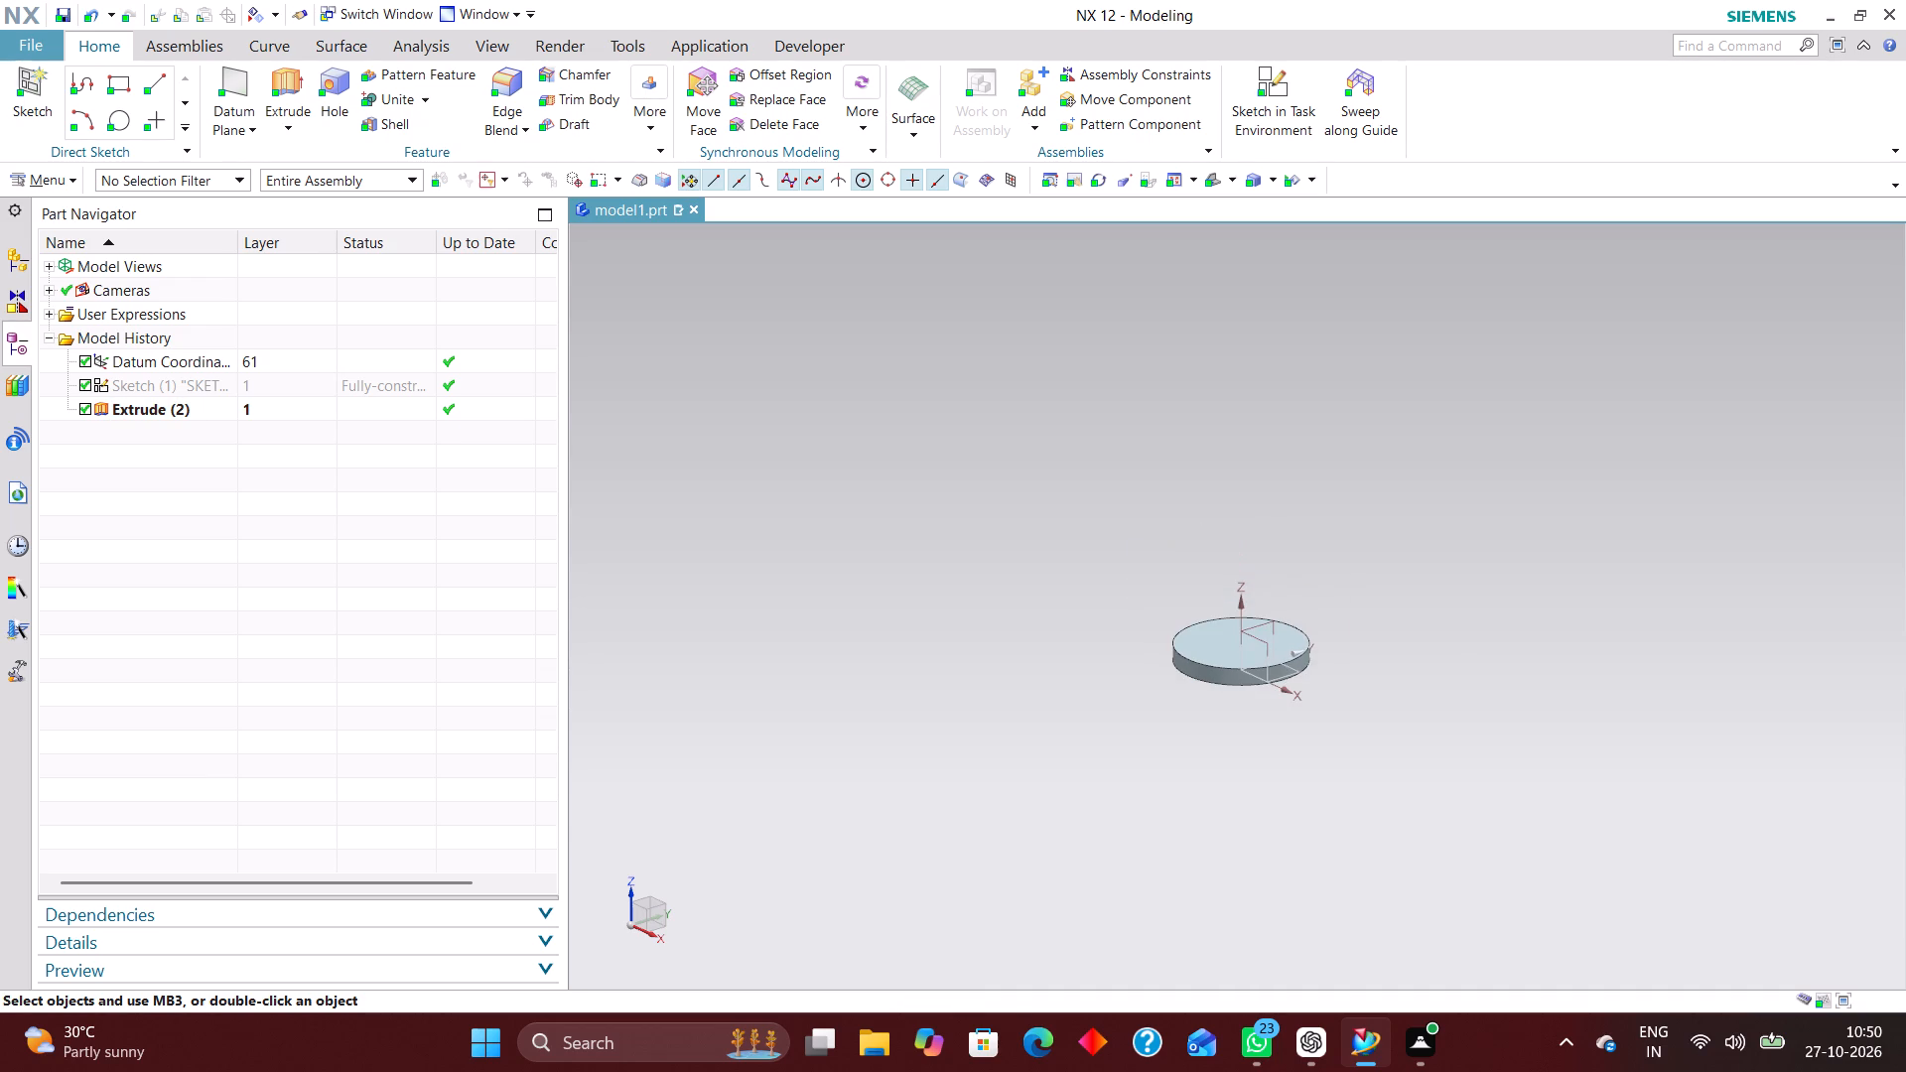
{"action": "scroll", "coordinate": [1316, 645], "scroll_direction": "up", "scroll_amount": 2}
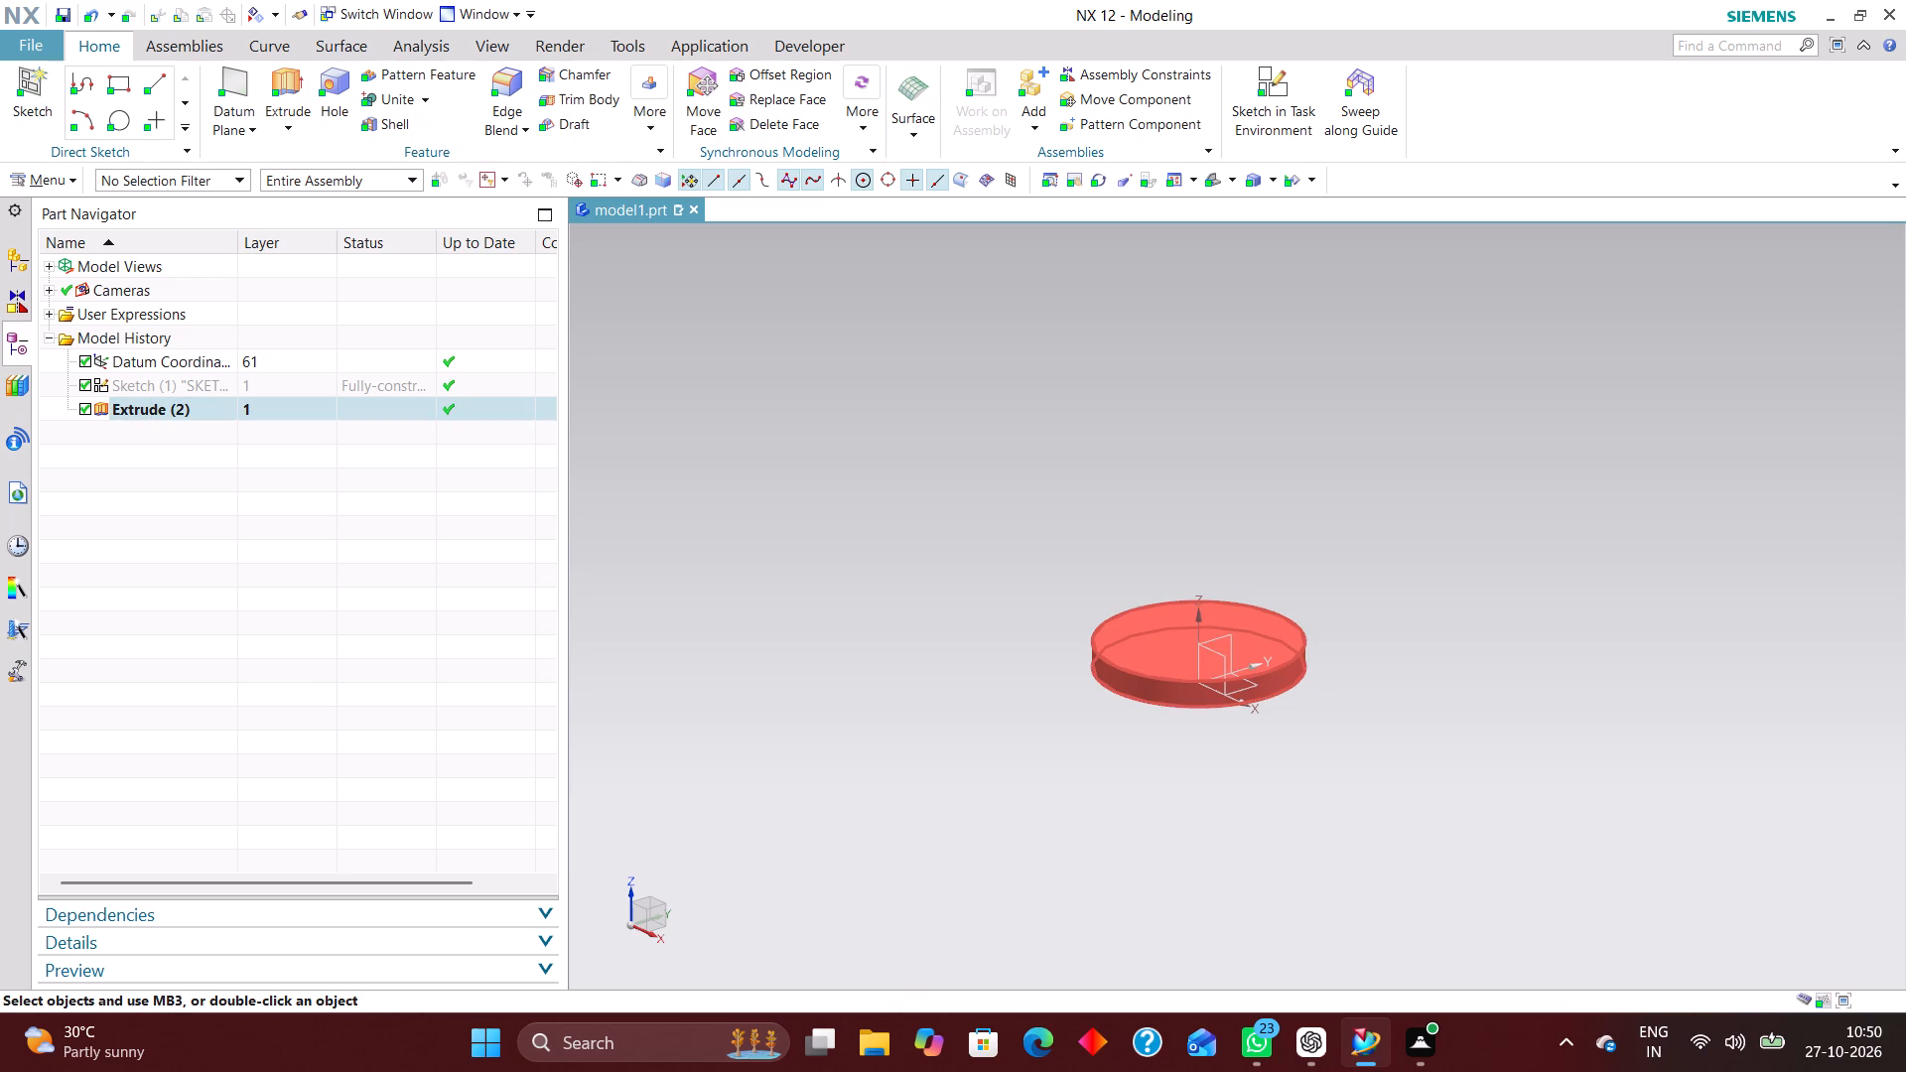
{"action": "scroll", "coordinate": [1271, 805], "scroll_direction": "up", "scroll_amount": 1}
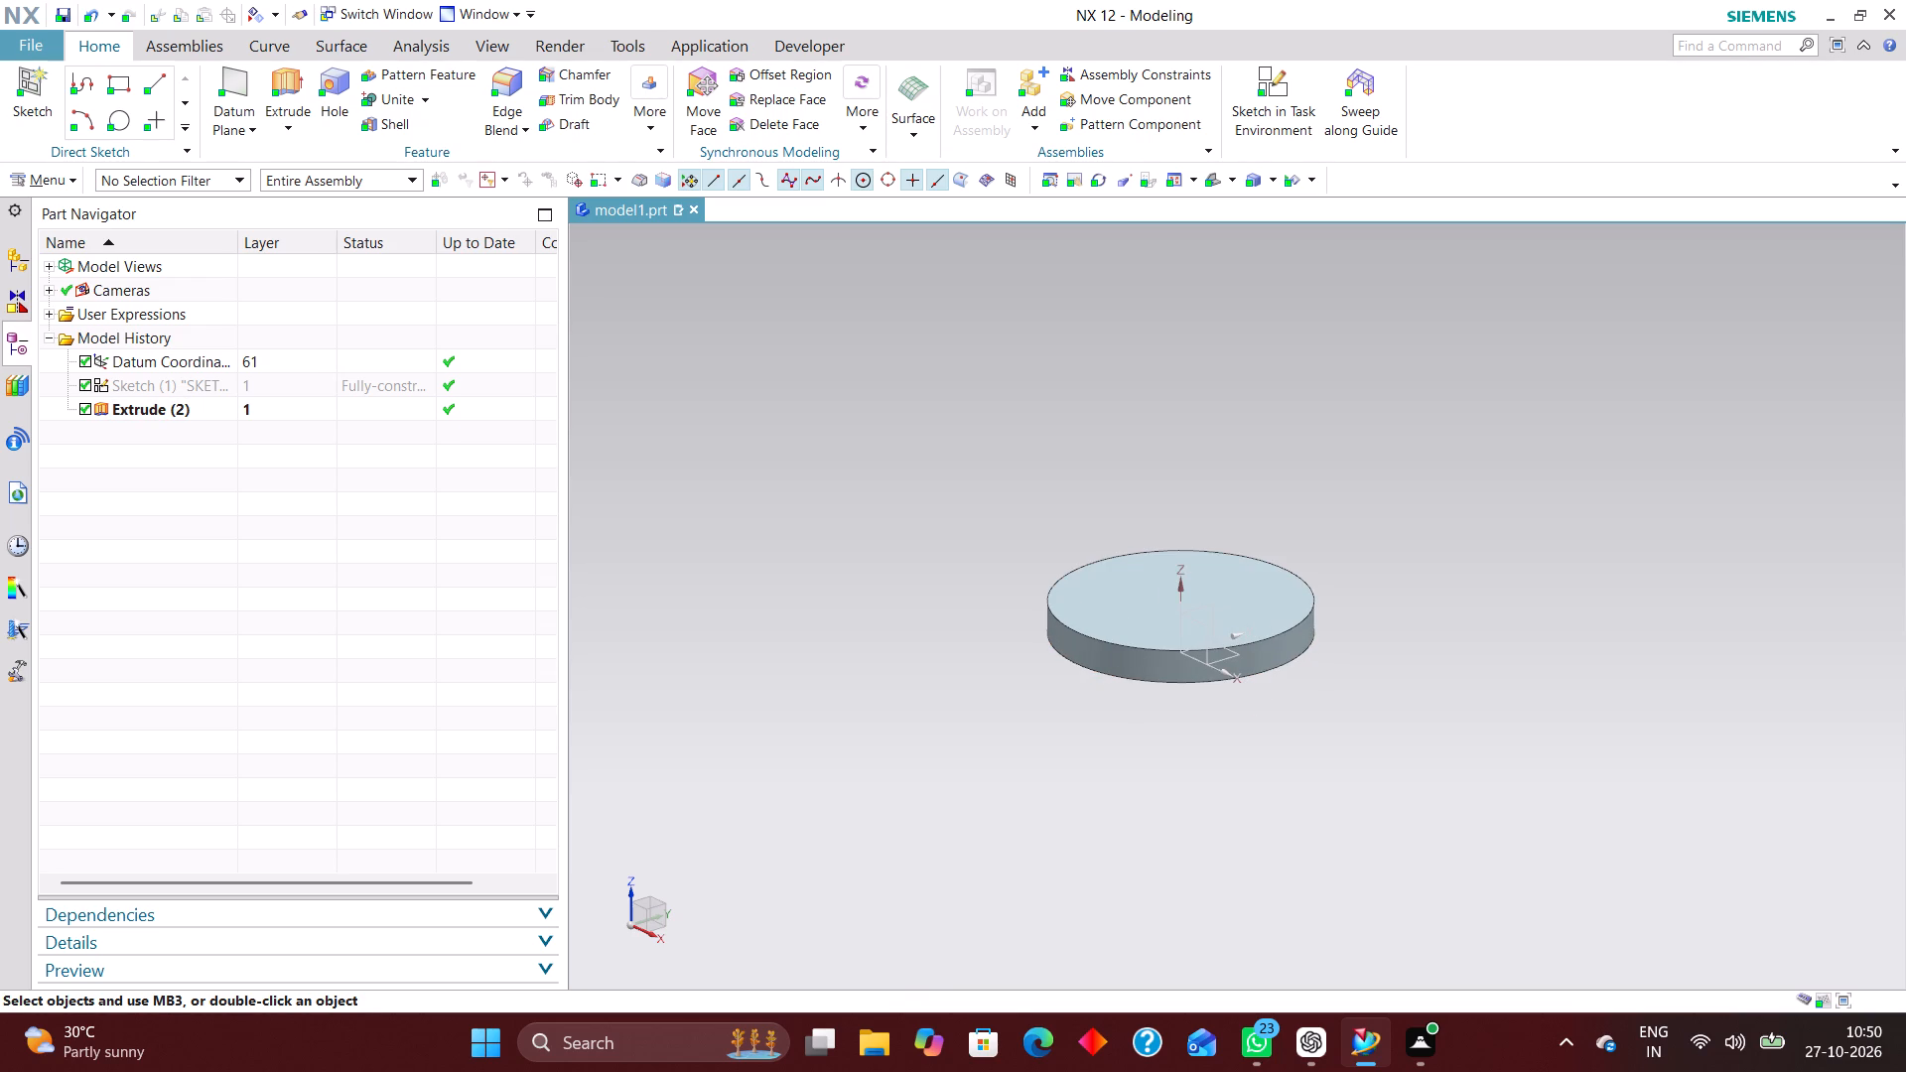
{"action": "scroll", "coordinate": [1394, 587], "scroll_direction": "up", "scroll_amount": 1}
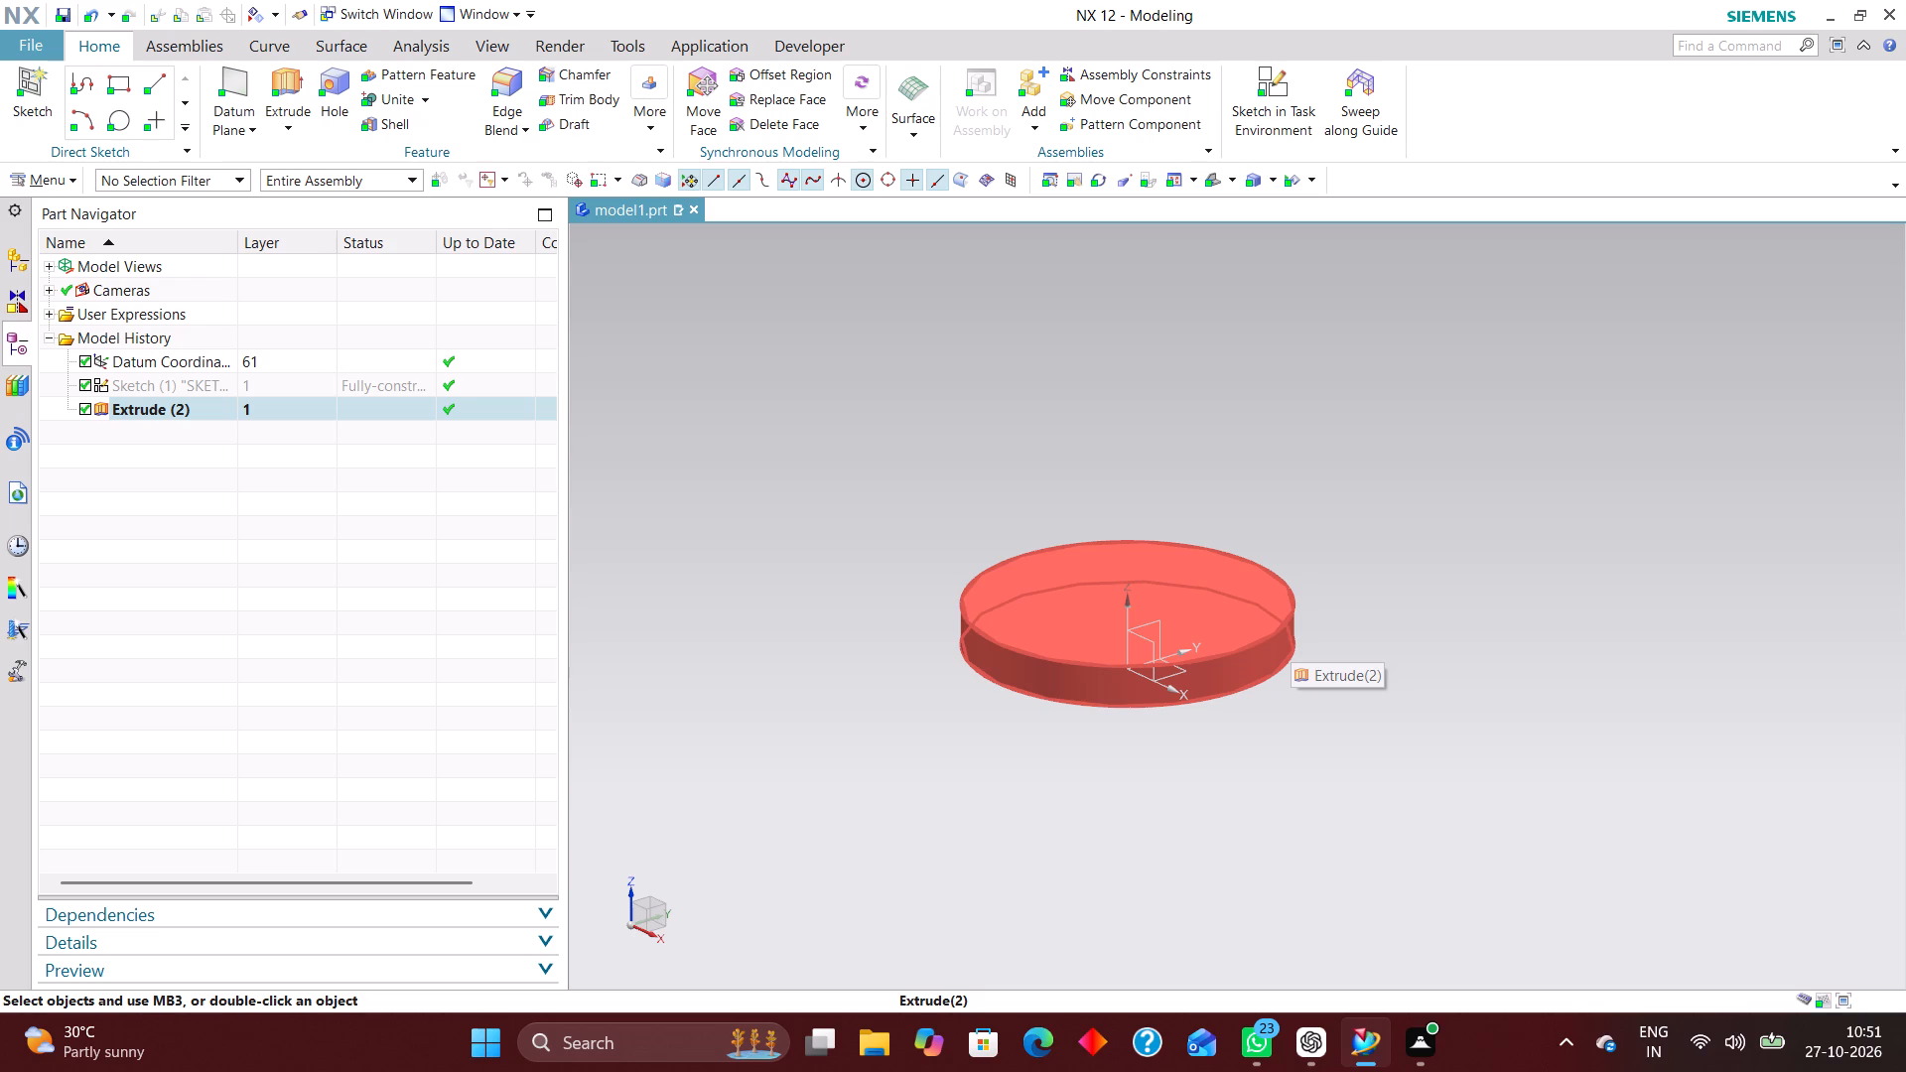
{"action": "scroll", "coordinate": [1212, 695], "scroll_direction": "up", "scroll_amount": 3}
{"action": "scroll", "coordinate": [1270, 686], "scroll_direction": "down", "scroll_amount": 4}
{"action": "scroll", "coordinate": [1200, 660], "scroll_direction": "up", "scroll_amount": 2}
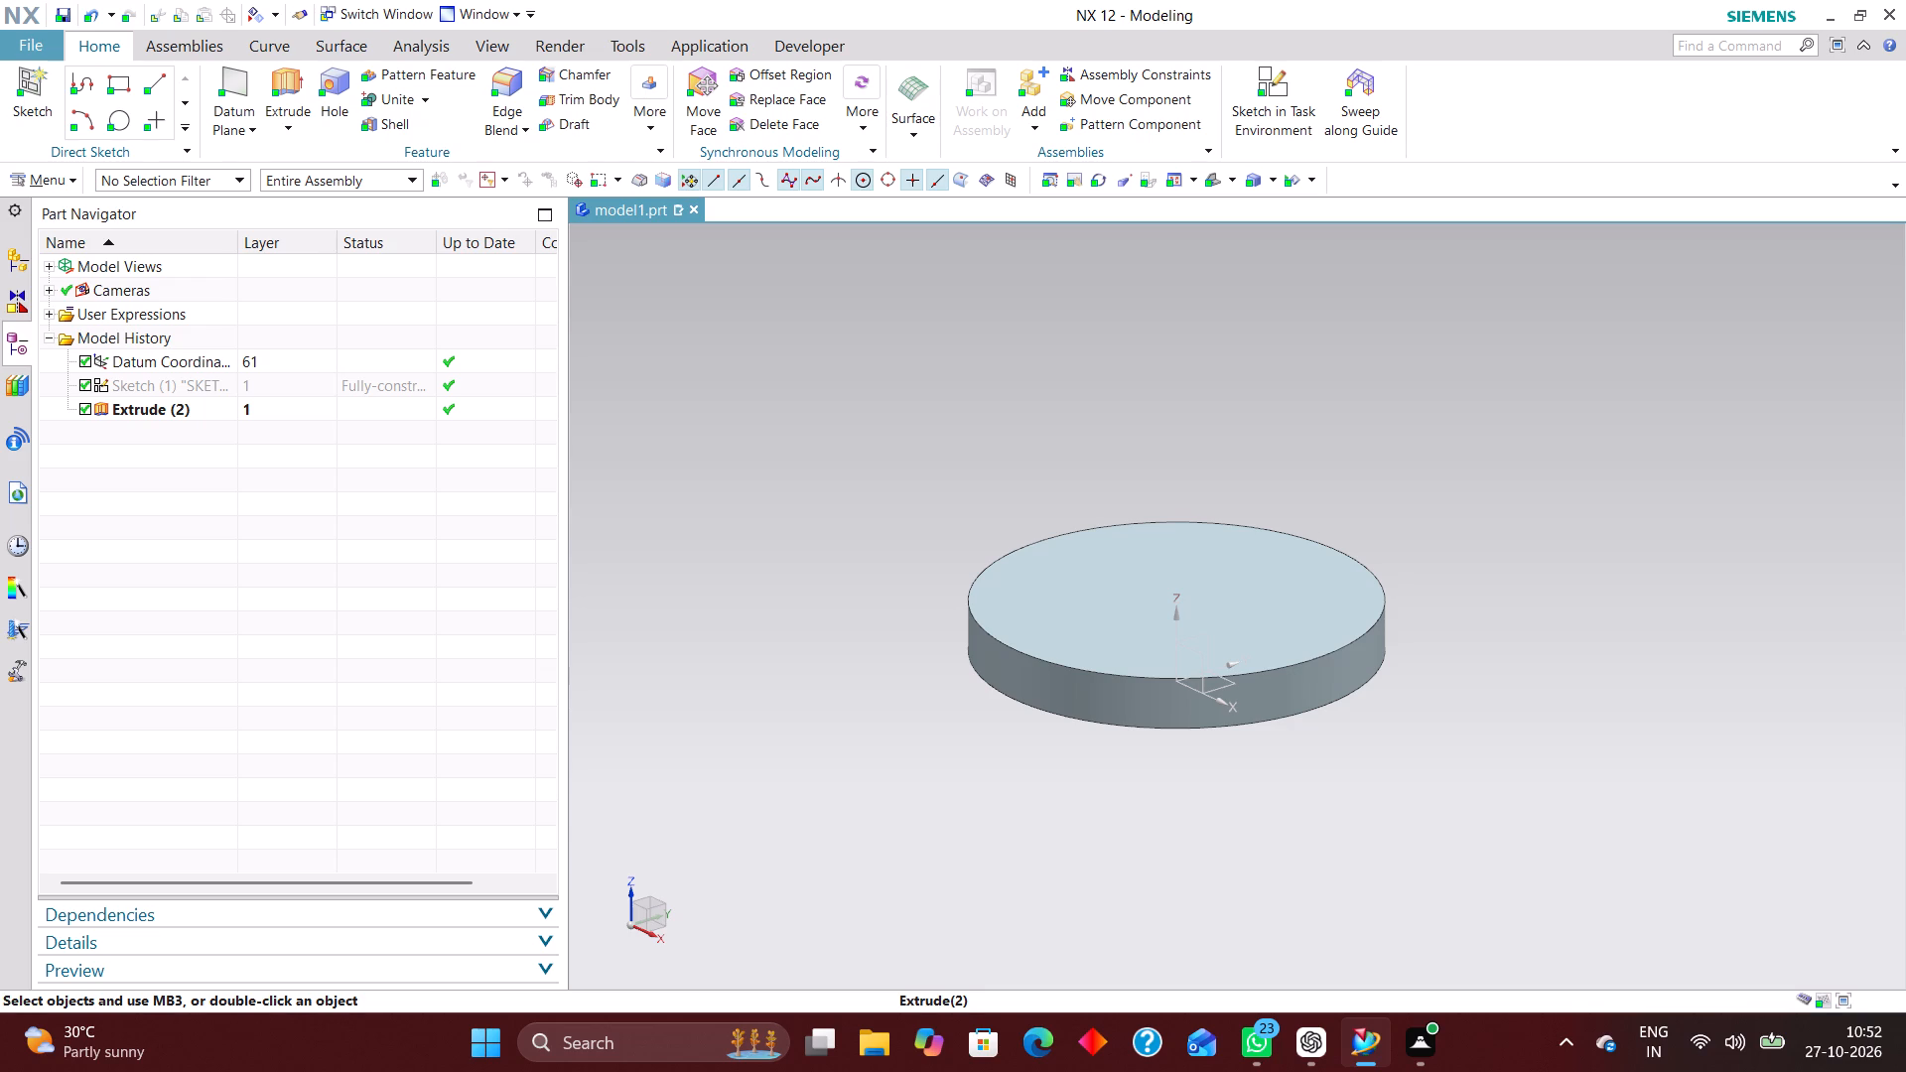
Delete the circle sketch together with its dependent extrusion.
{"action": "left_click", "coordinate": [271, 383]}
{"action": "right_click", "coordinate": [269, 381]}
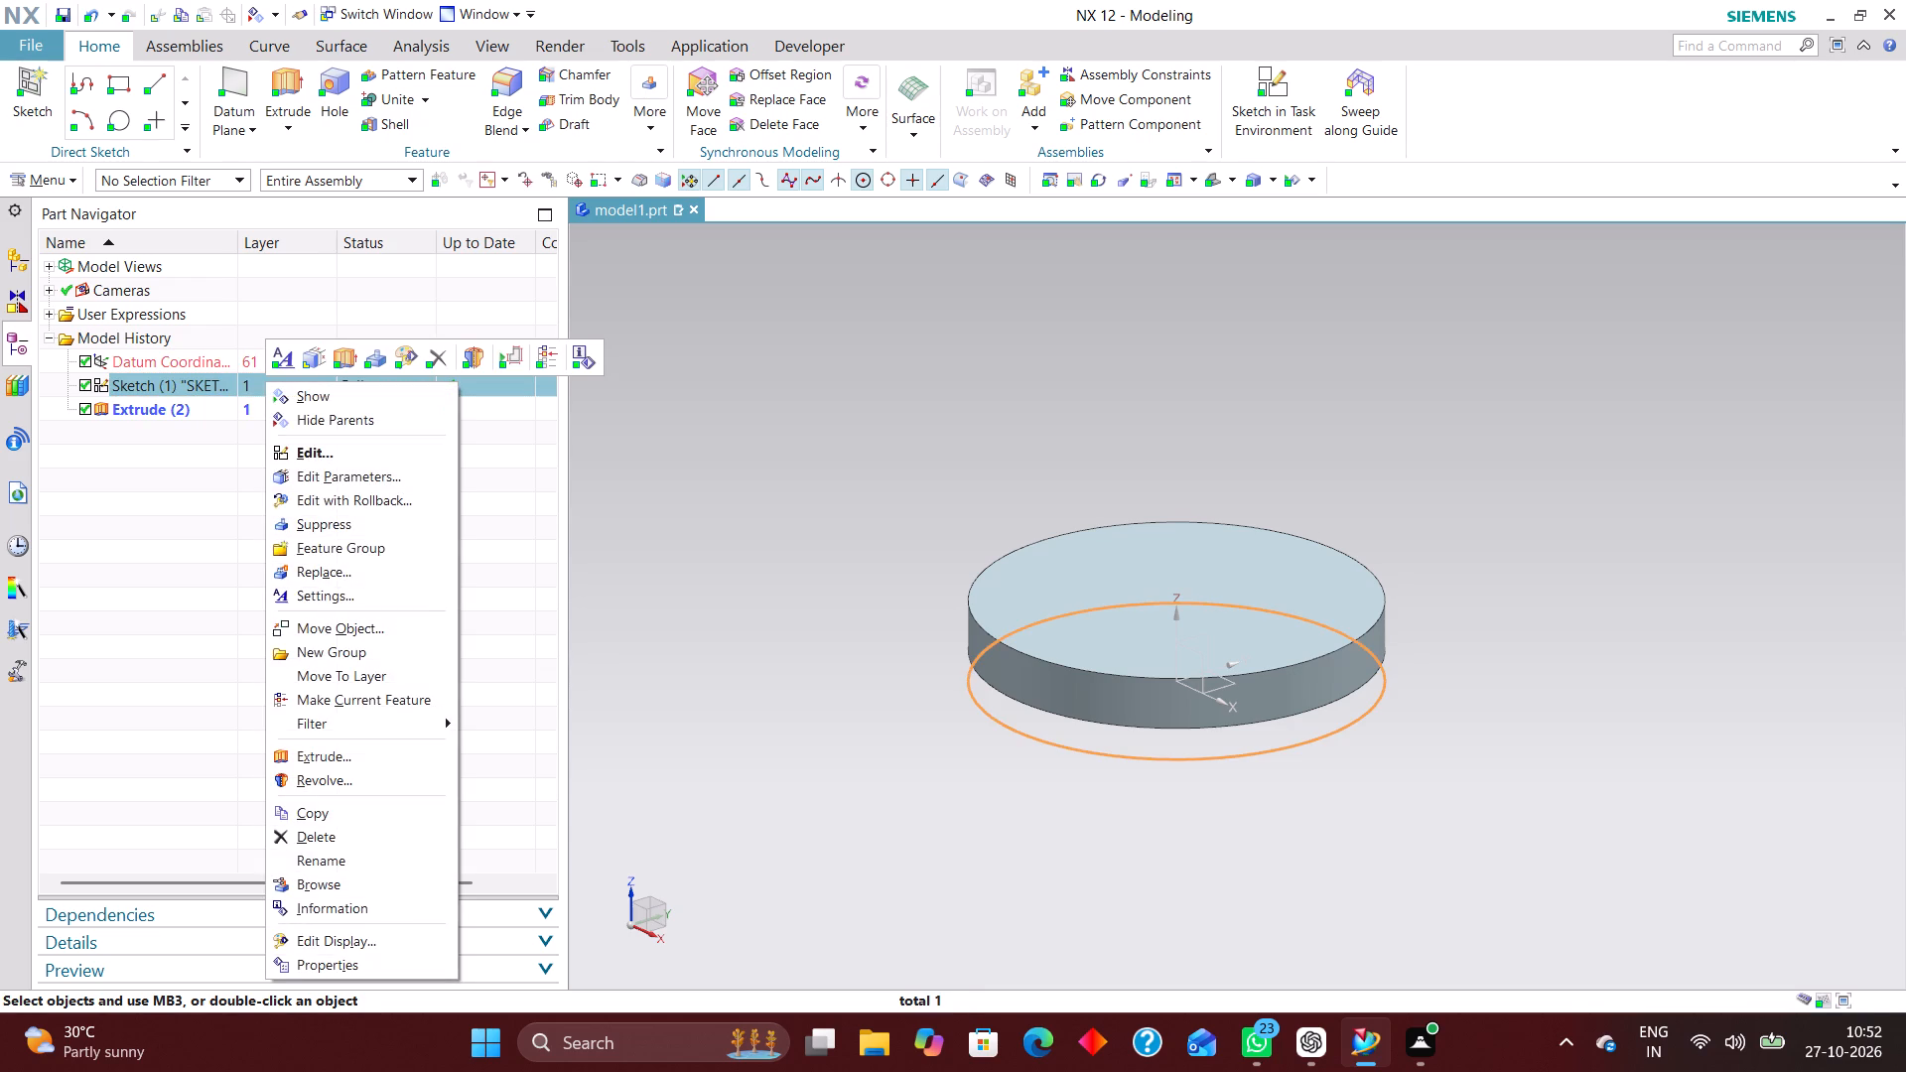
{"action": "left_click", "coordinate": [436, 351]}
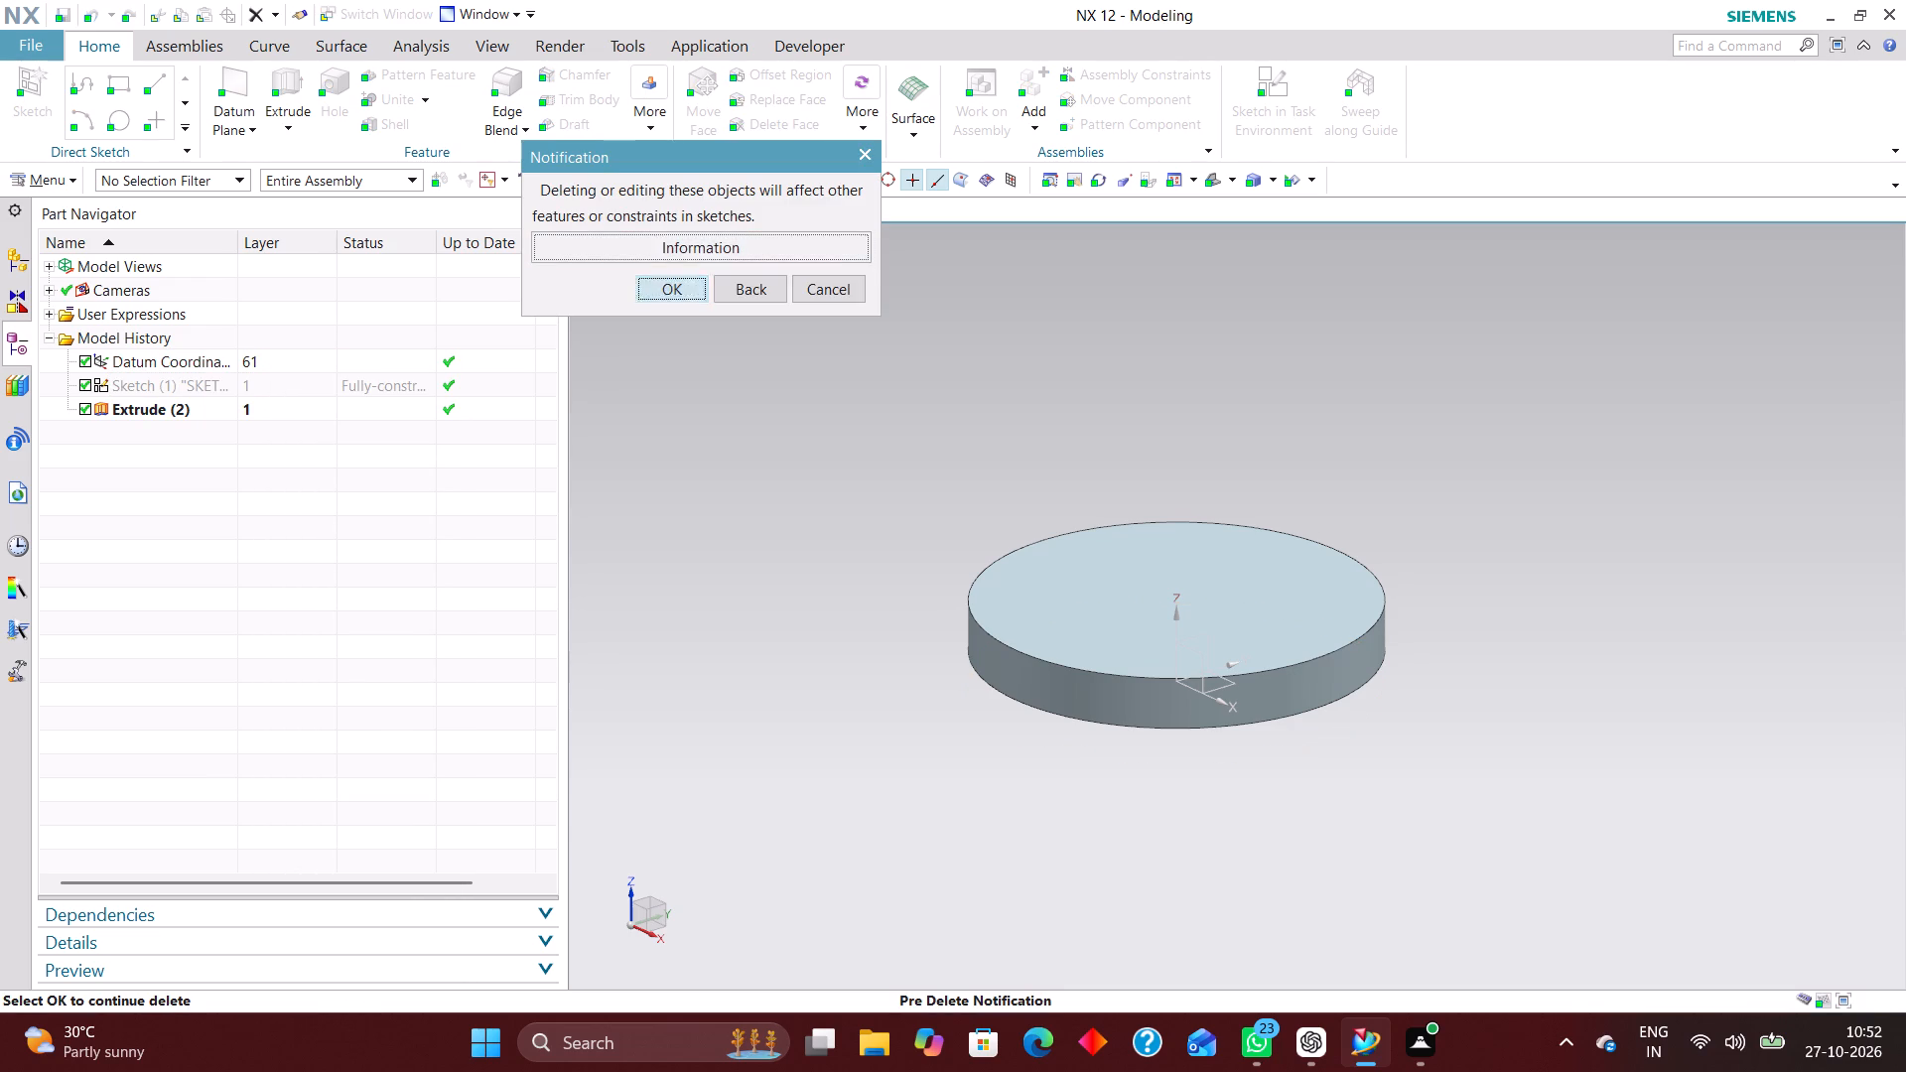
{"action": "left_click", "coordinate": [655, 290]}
Start a sketch on the YZ plane and draw a vertical line and a horizontal line about 17 mm long, crossing near the origin.
{"action": "left_click", "coordinate": [1283, 65]}
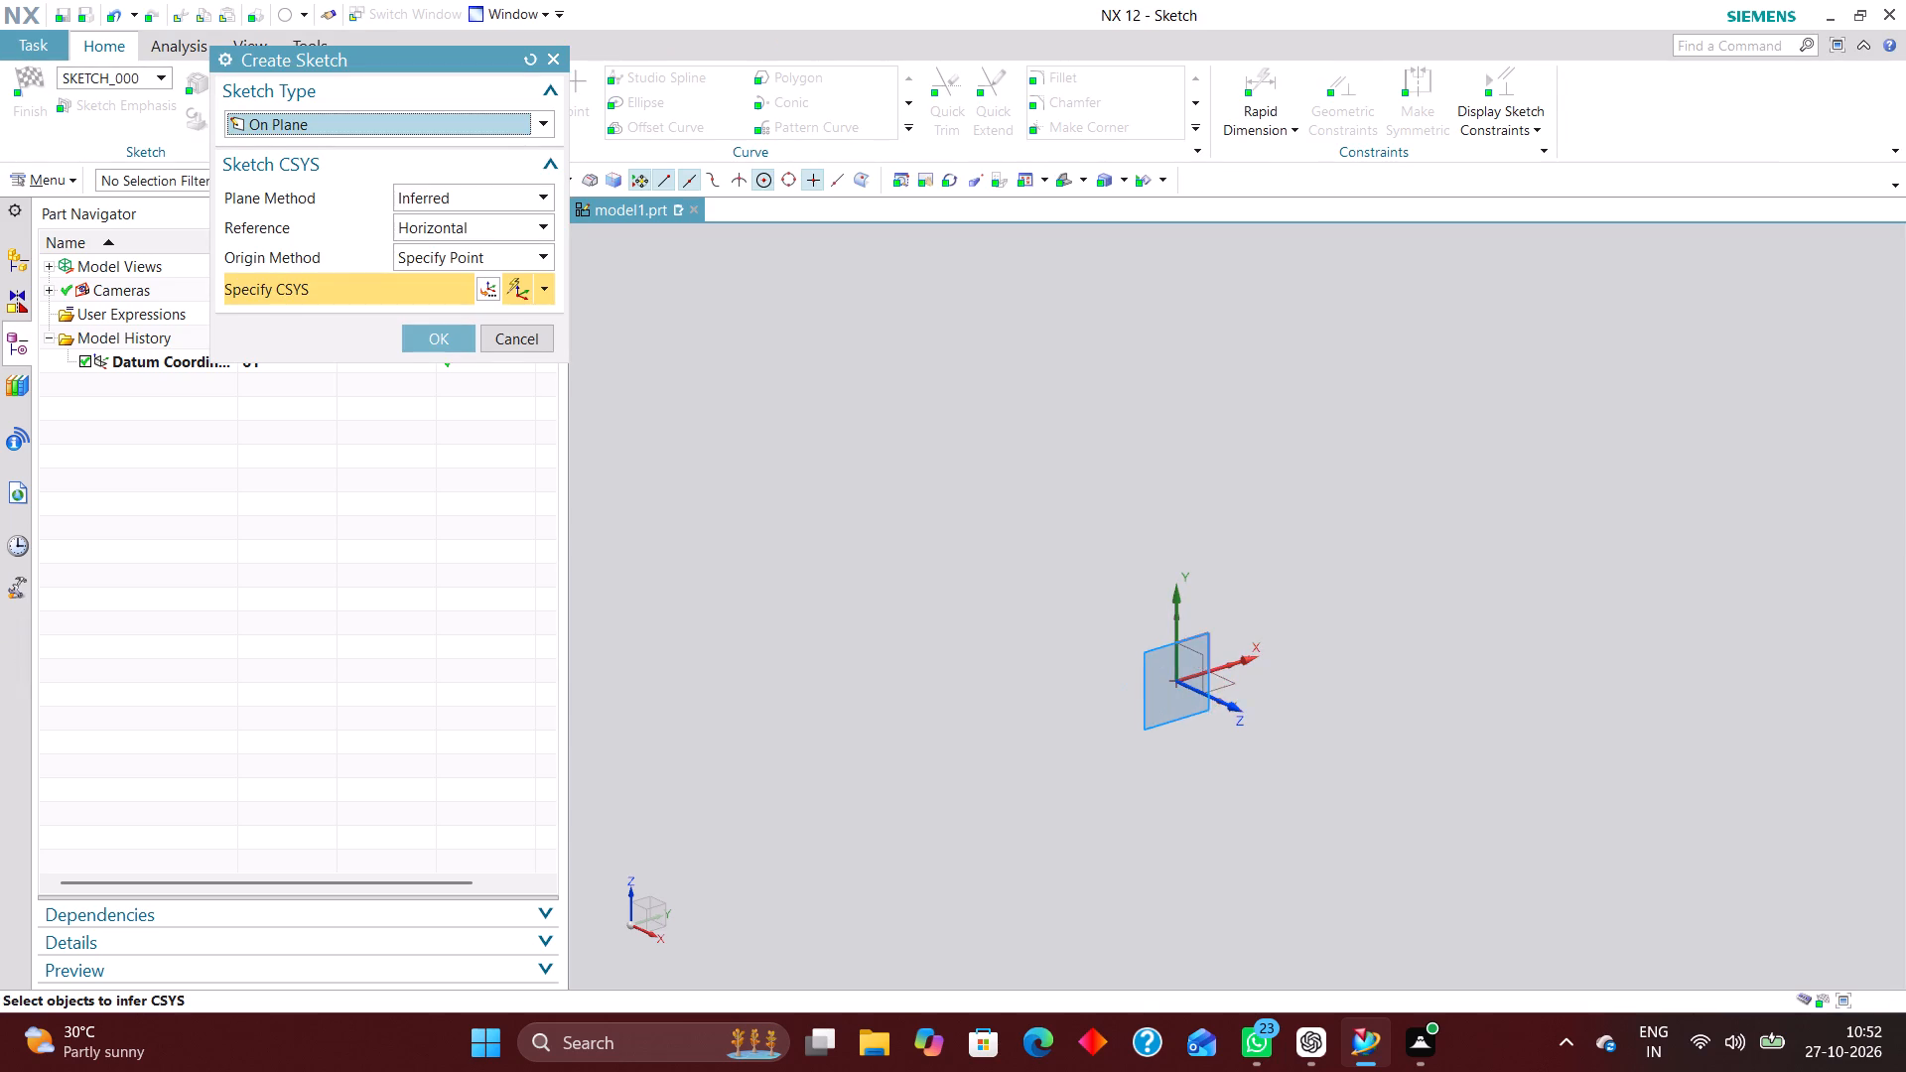
{"action": "left_click", "coordinate": [1197, 631]}
{"action": "left_click", "coordinate": [443, 339]}
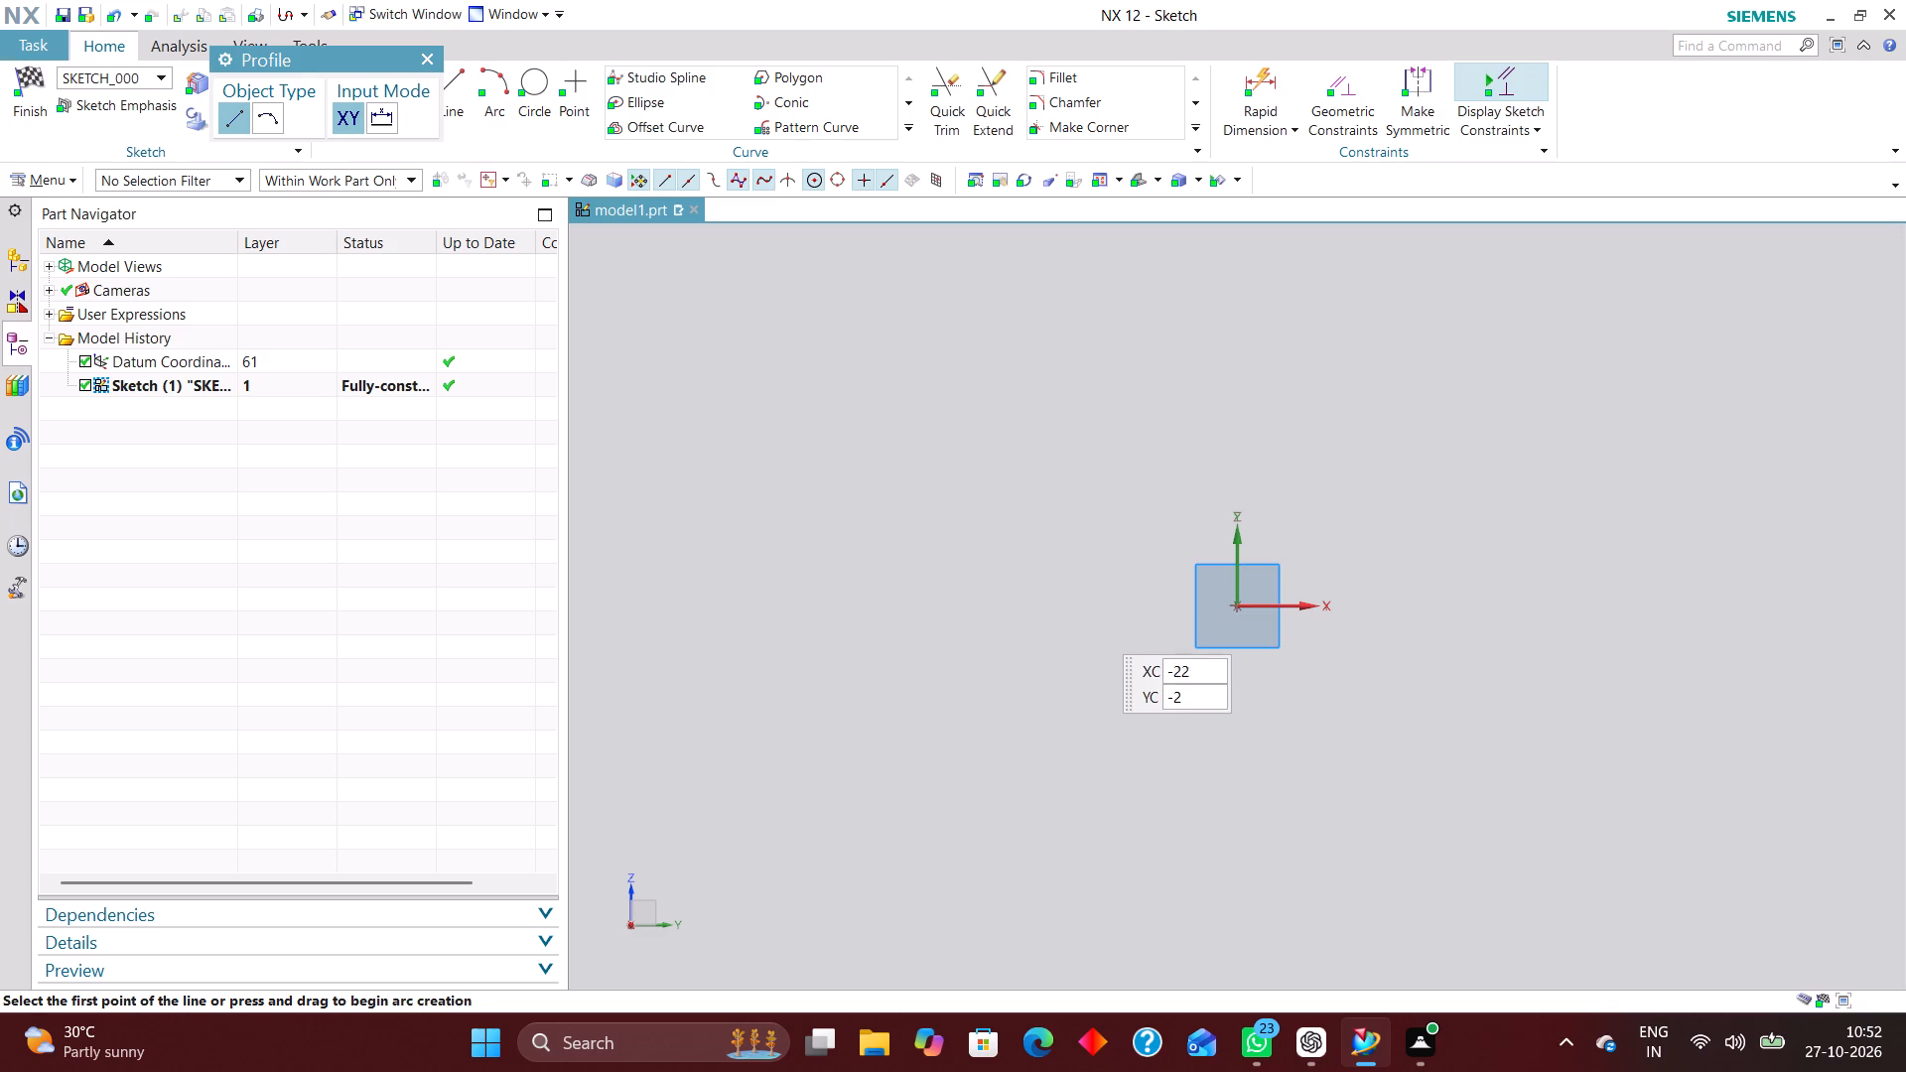
{"action": "left_click", "coordinate": [461, 72]}
{"action": "scroll", "coordinate": [1337, 579], "scroll_direction": "up", "scroll_amount": 4}
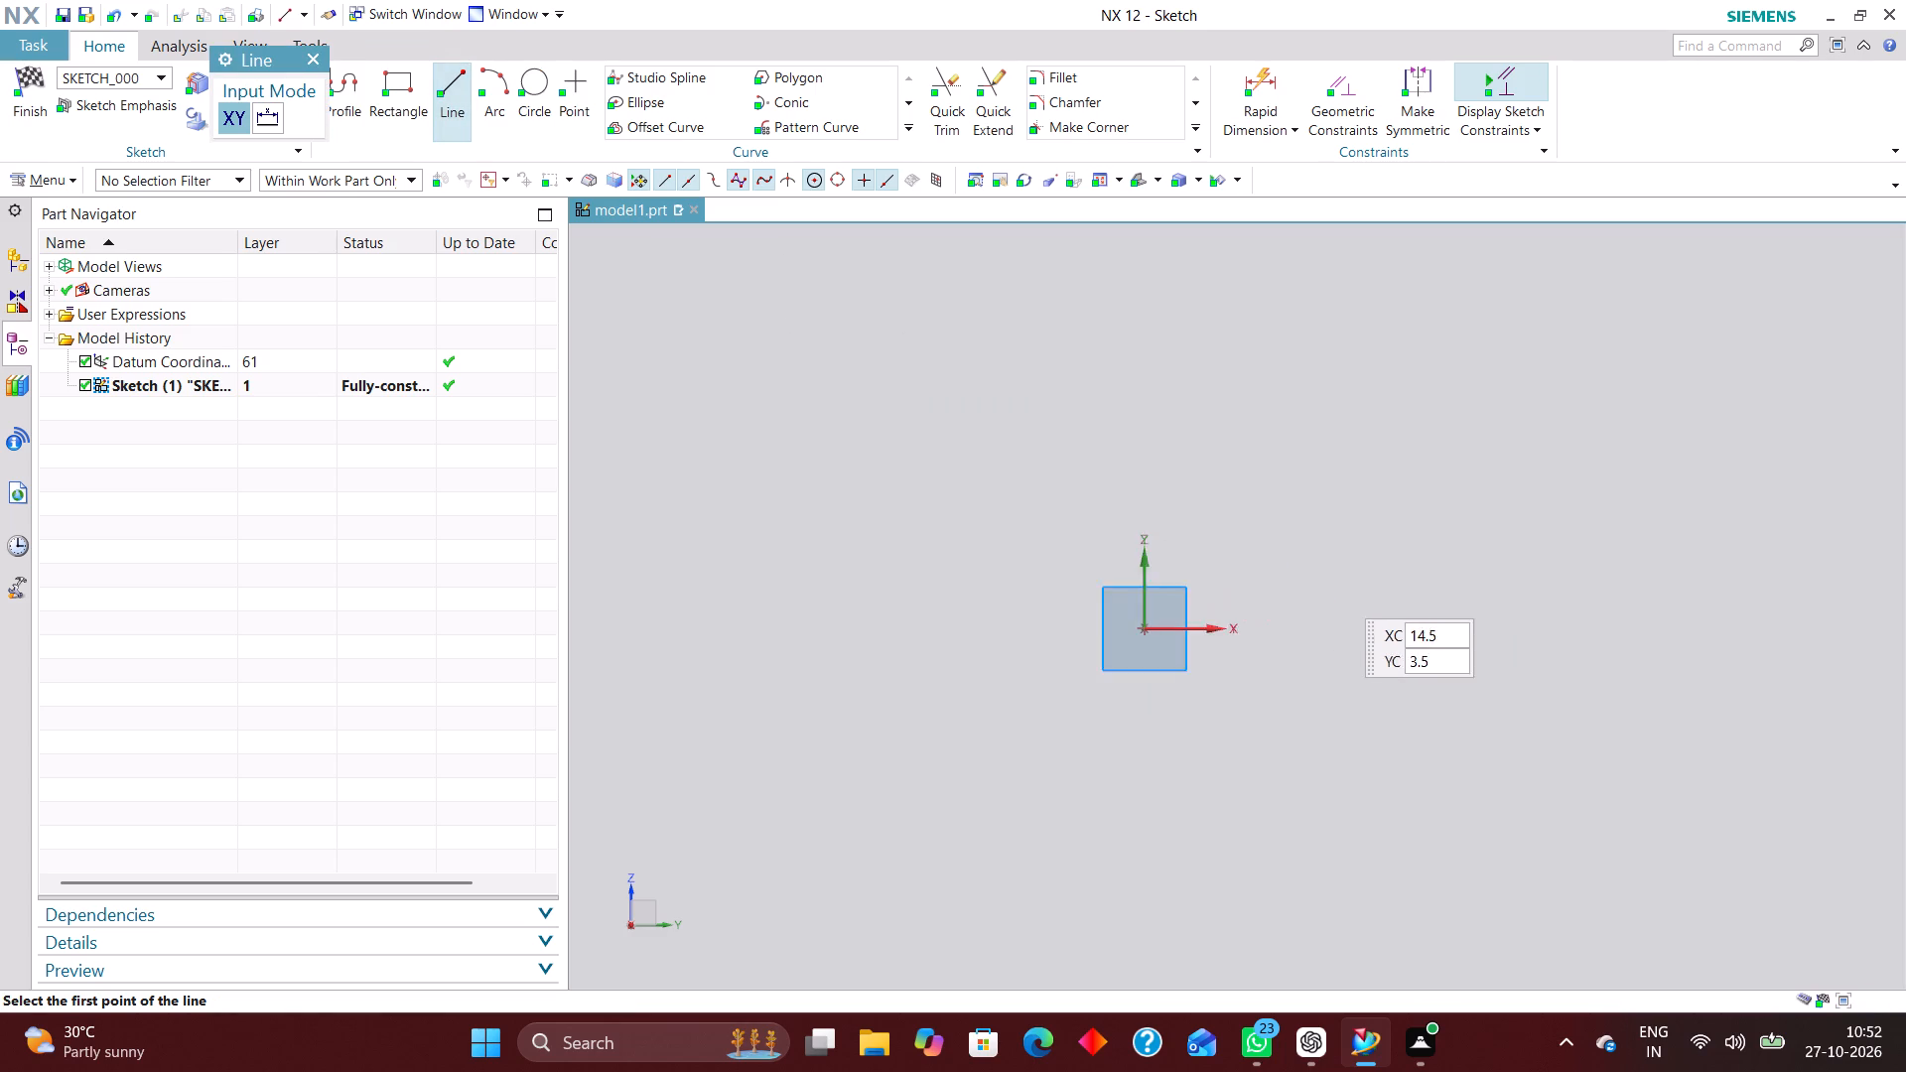
{"action": "left_click", "coordinate": [1077, 453]}
{"action": "left_click", "coordinate": [1082, 720]}
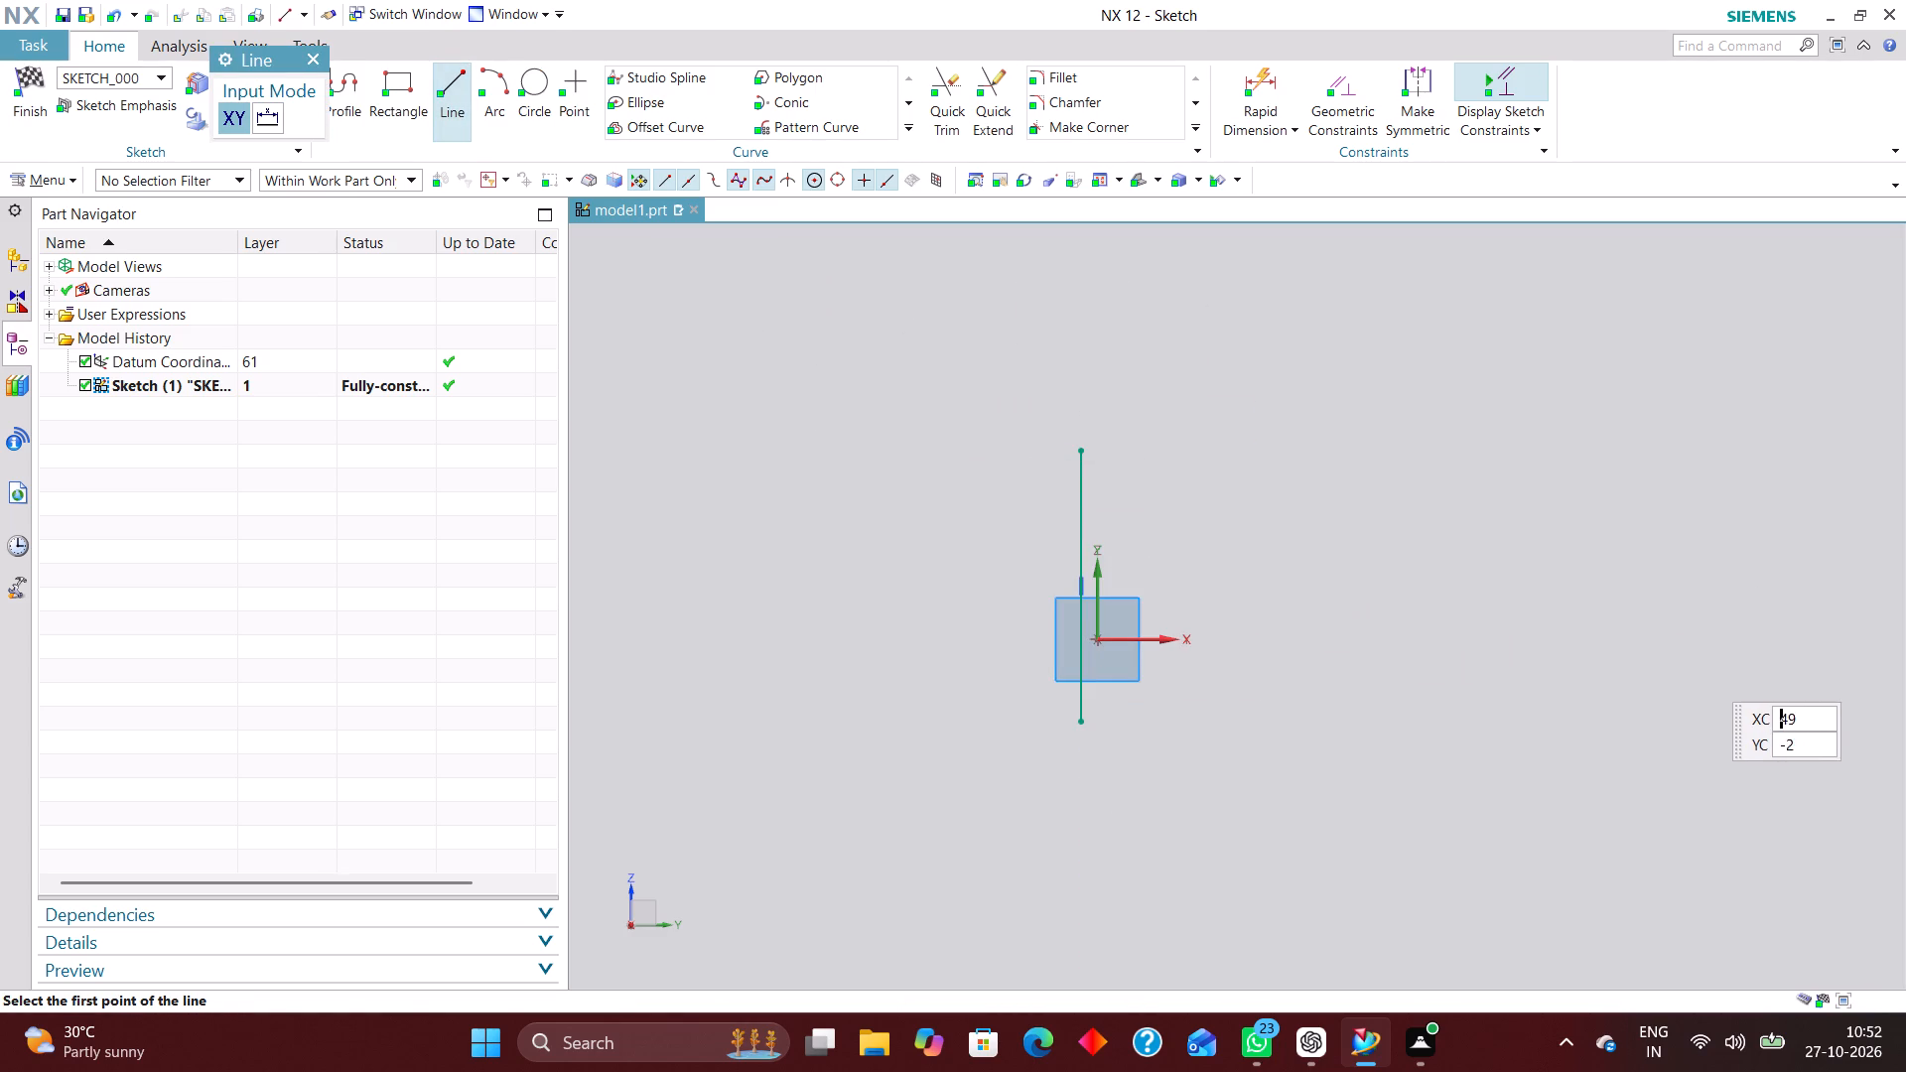
{"action": "left_click", "coordinate": [1013, 658]}
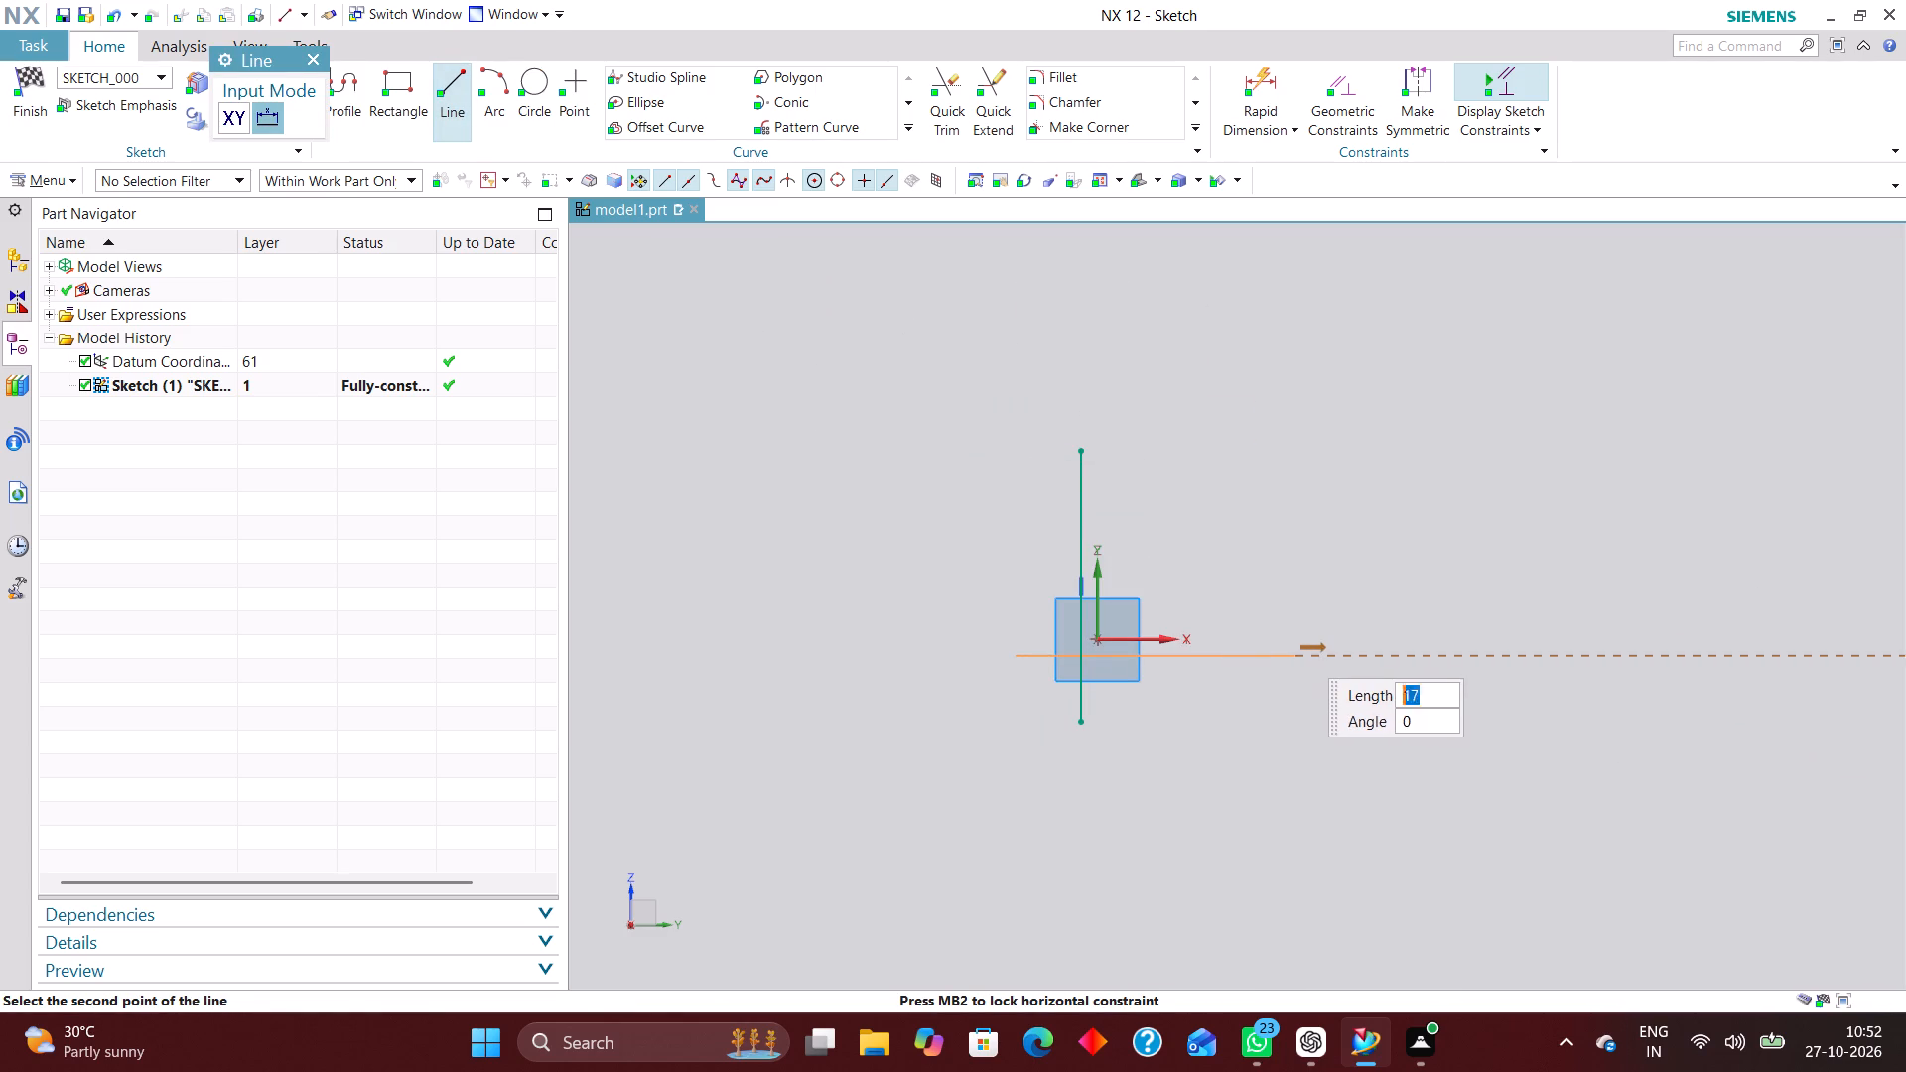
{"action": "left_click", "coordinate": [1306, 645]}
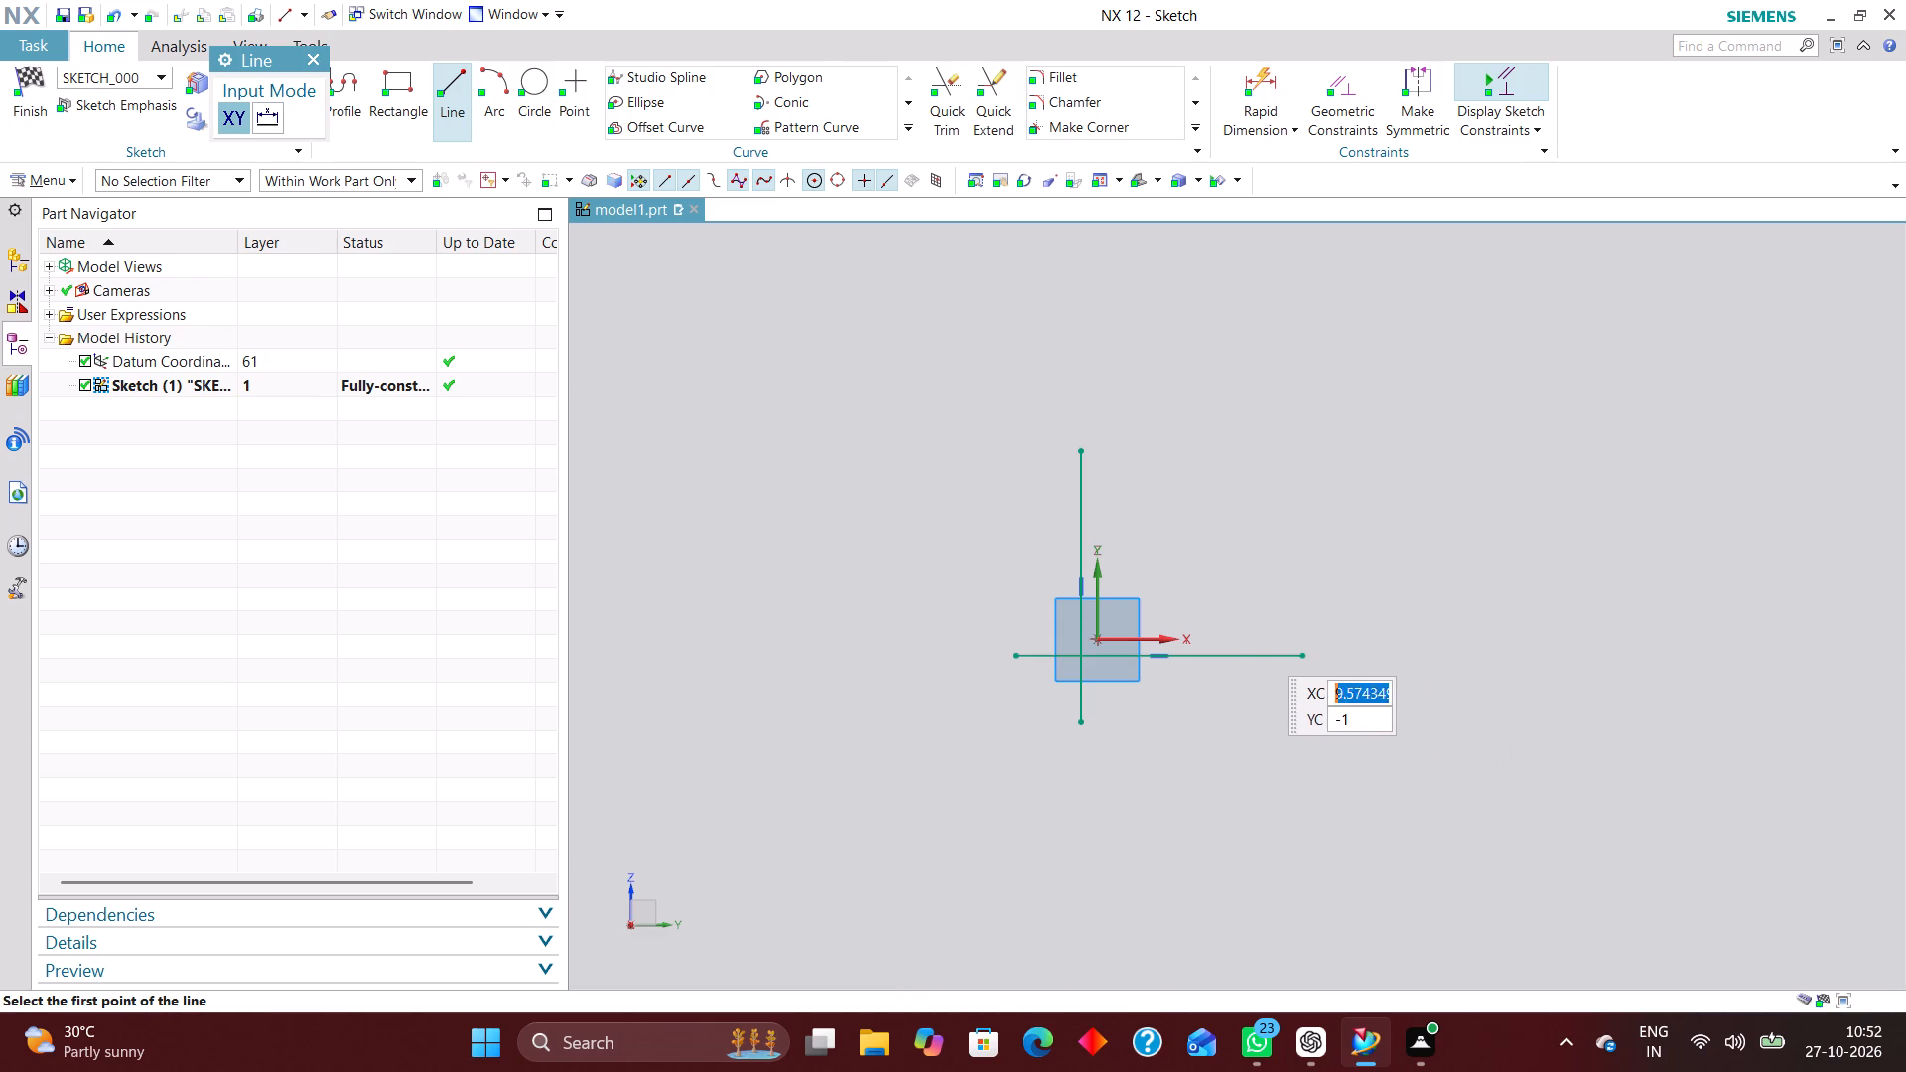
From the horizontal line's free end, draw steps 1.5 mm up, about 4.8 mm back toward the origin, 1.5 mm up and outward again.
{"action": "scroll", "coordinate": [1261, 677], "scroll_direction": "up", "scroll_amount": 2}
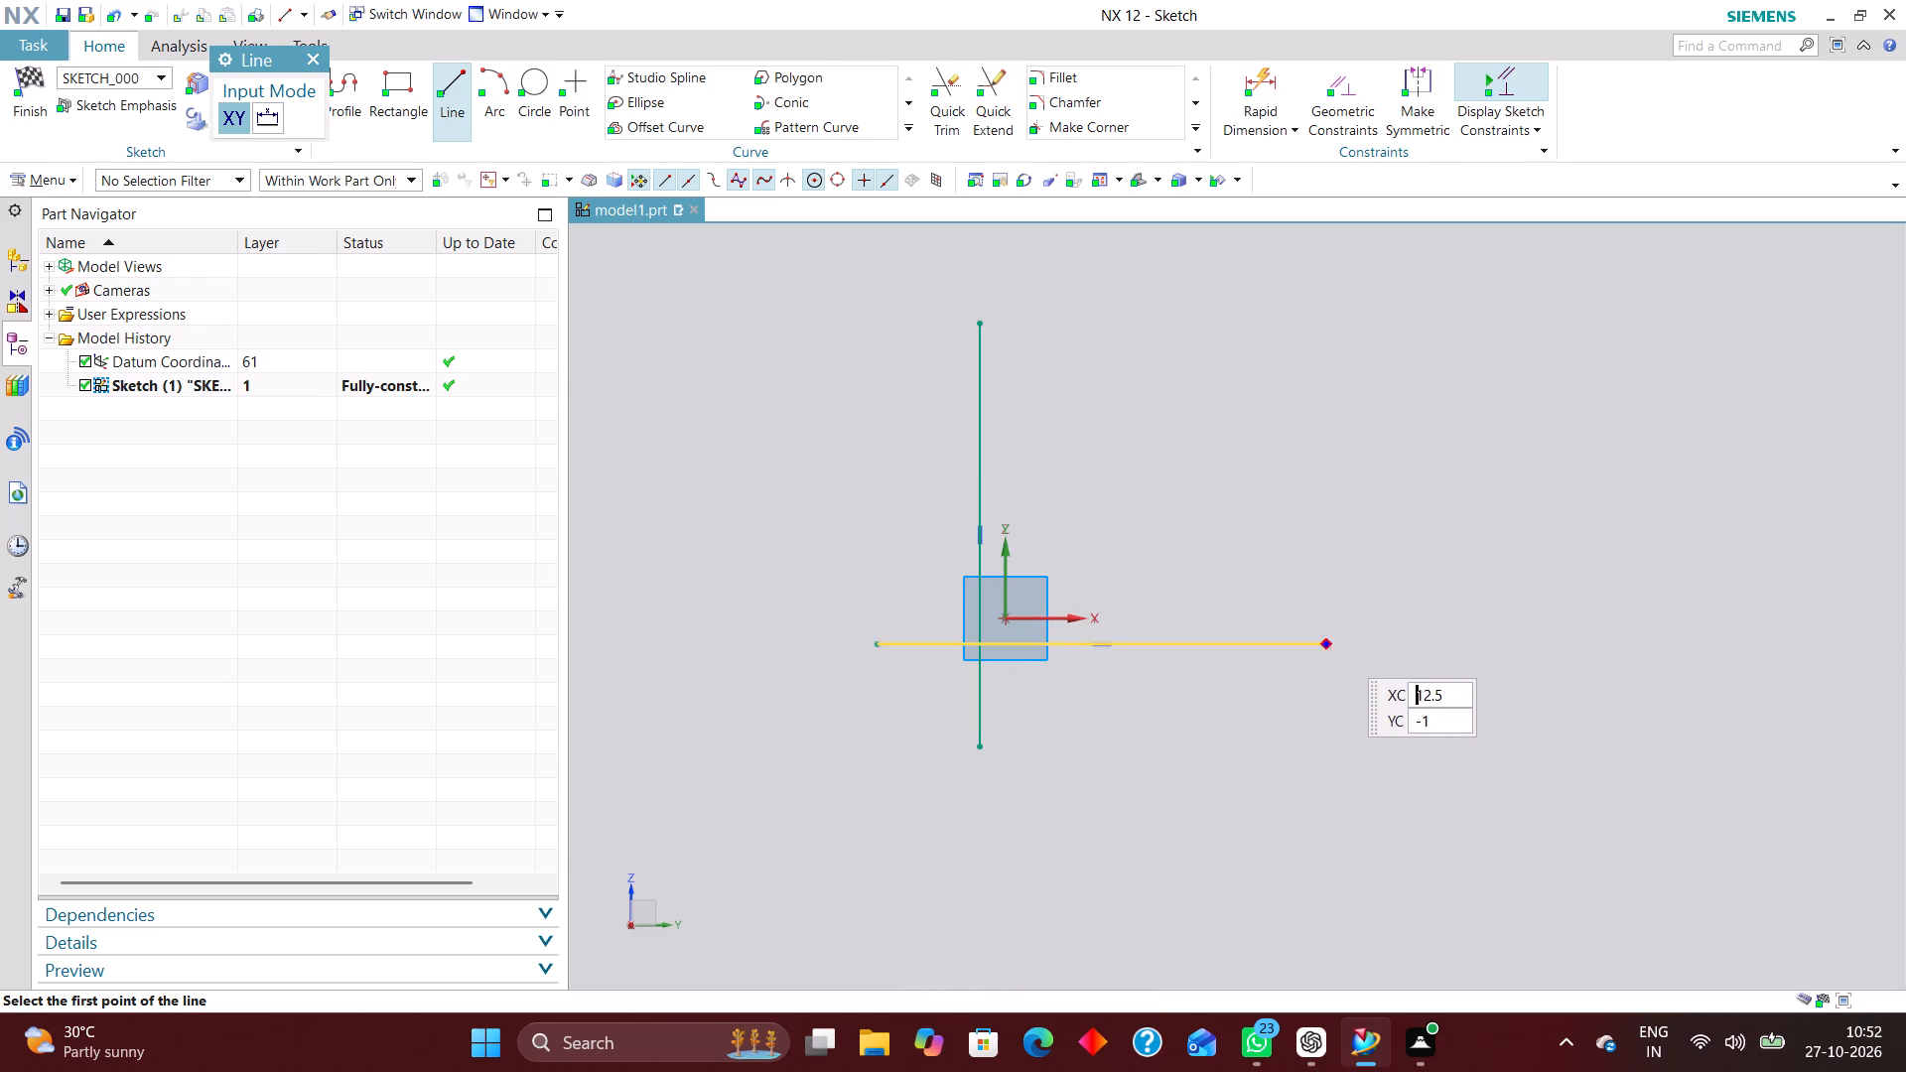
{"action": "left_click", "coordinate": [1332, 645]}
{"action": "left_click", "coordinate": [1328, 606]}
{"action": "left_click", "coordinate": [1323, 603]}
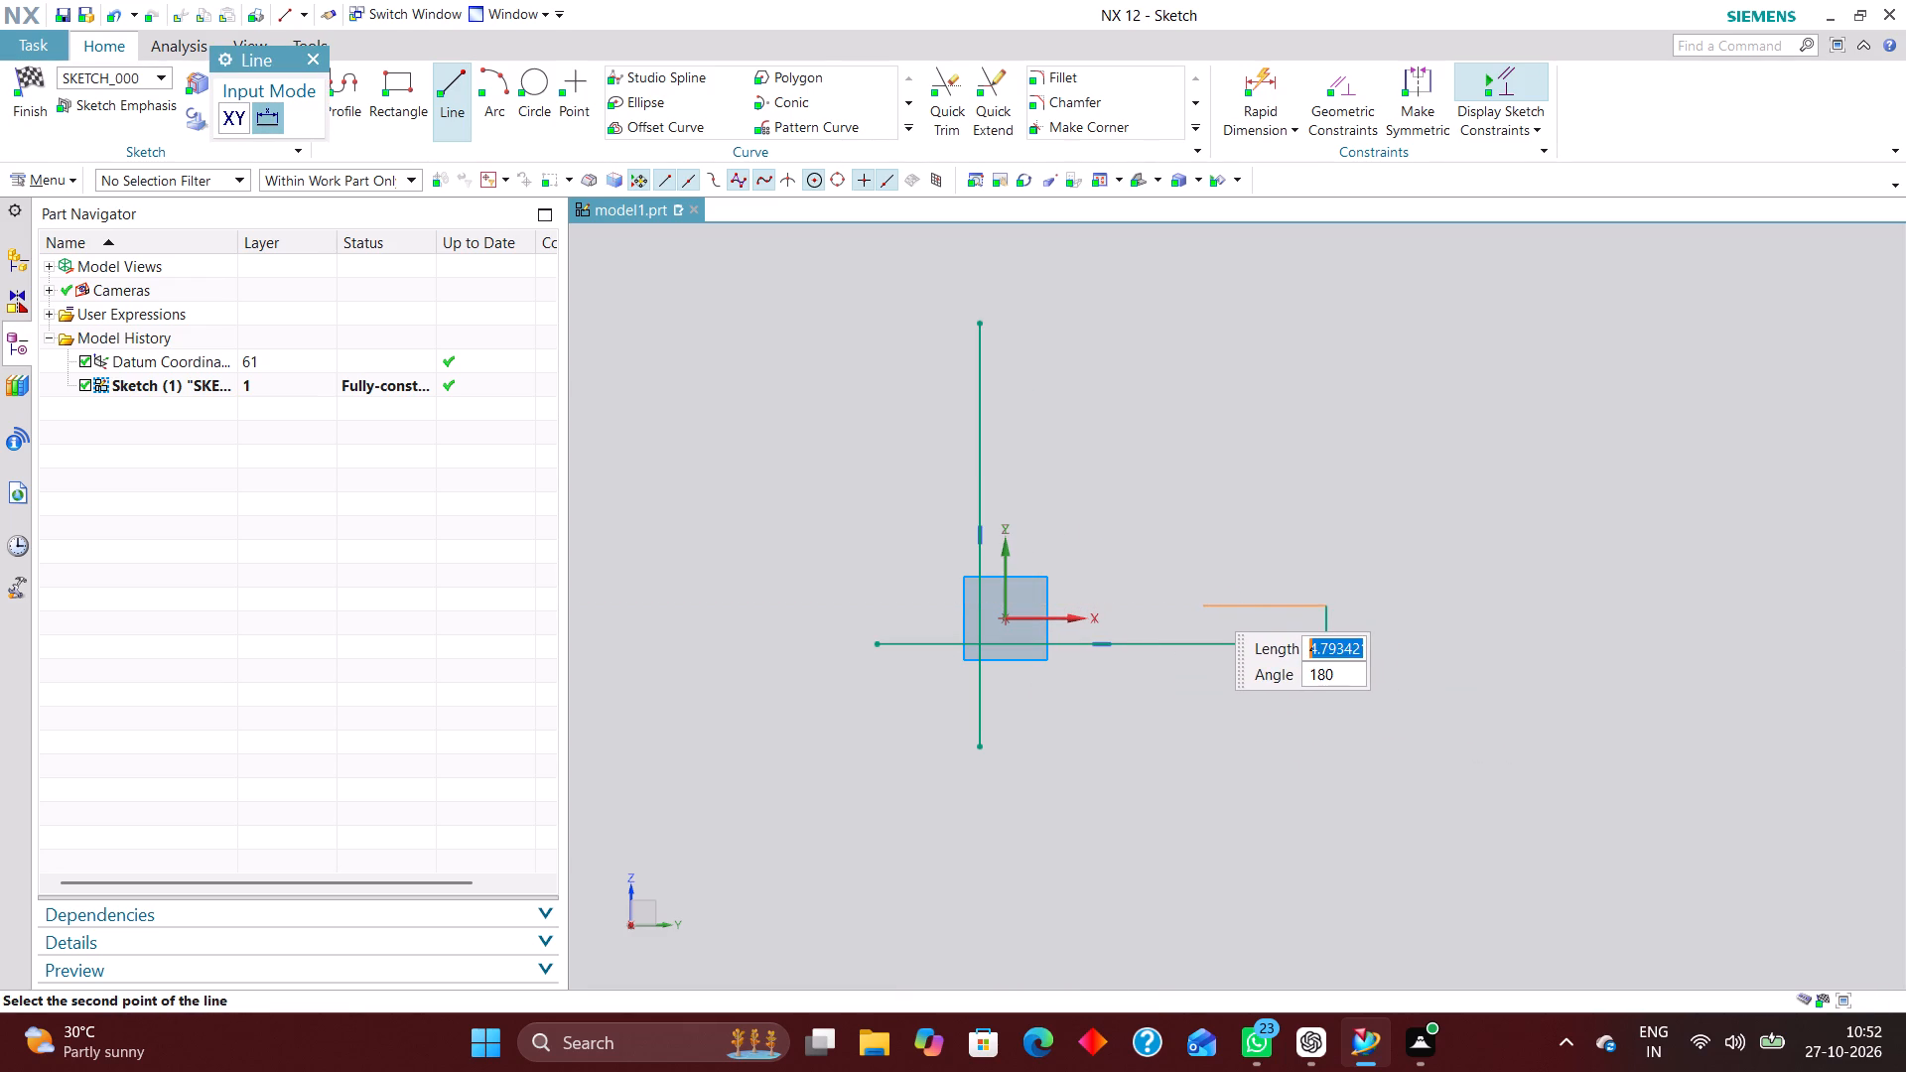
{"action": "left_click", "coordinate": [1201, 598]}
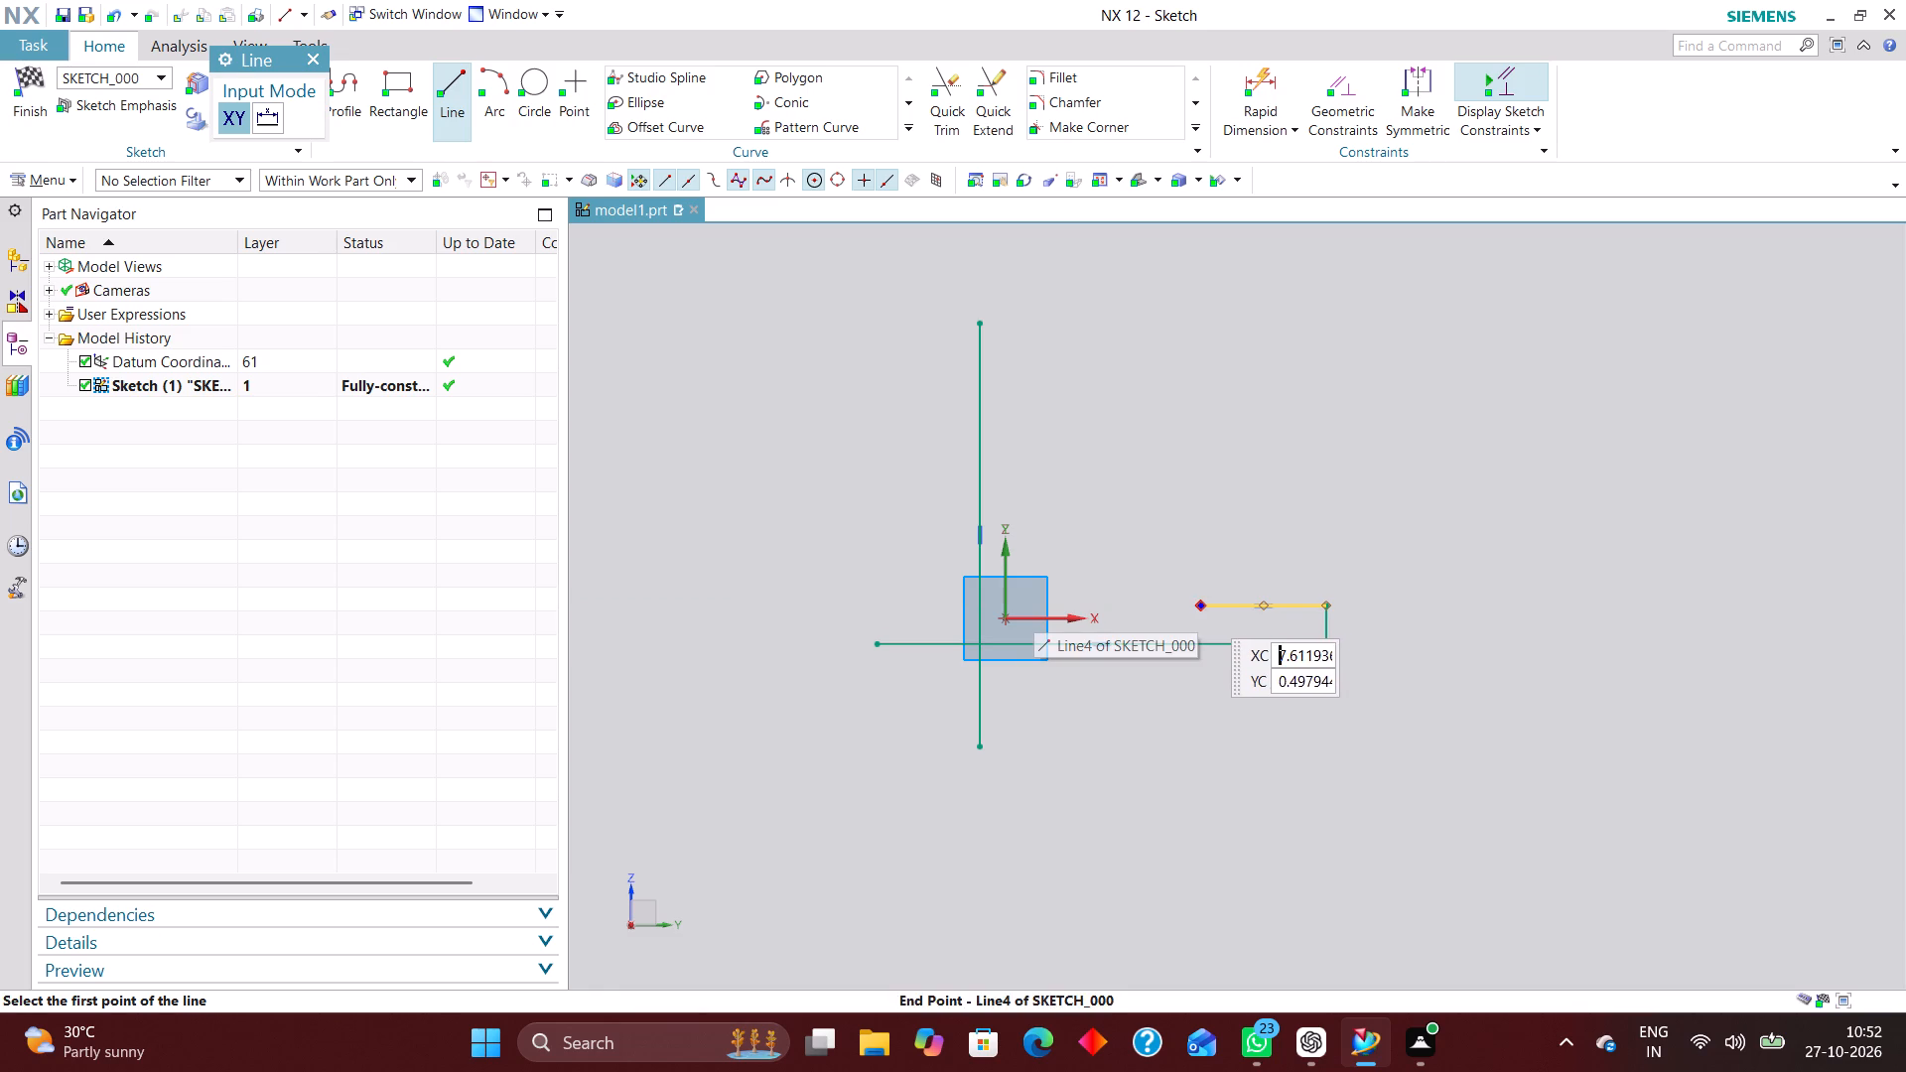
{"action": "left_click", "coordinate": [1200, 601]}
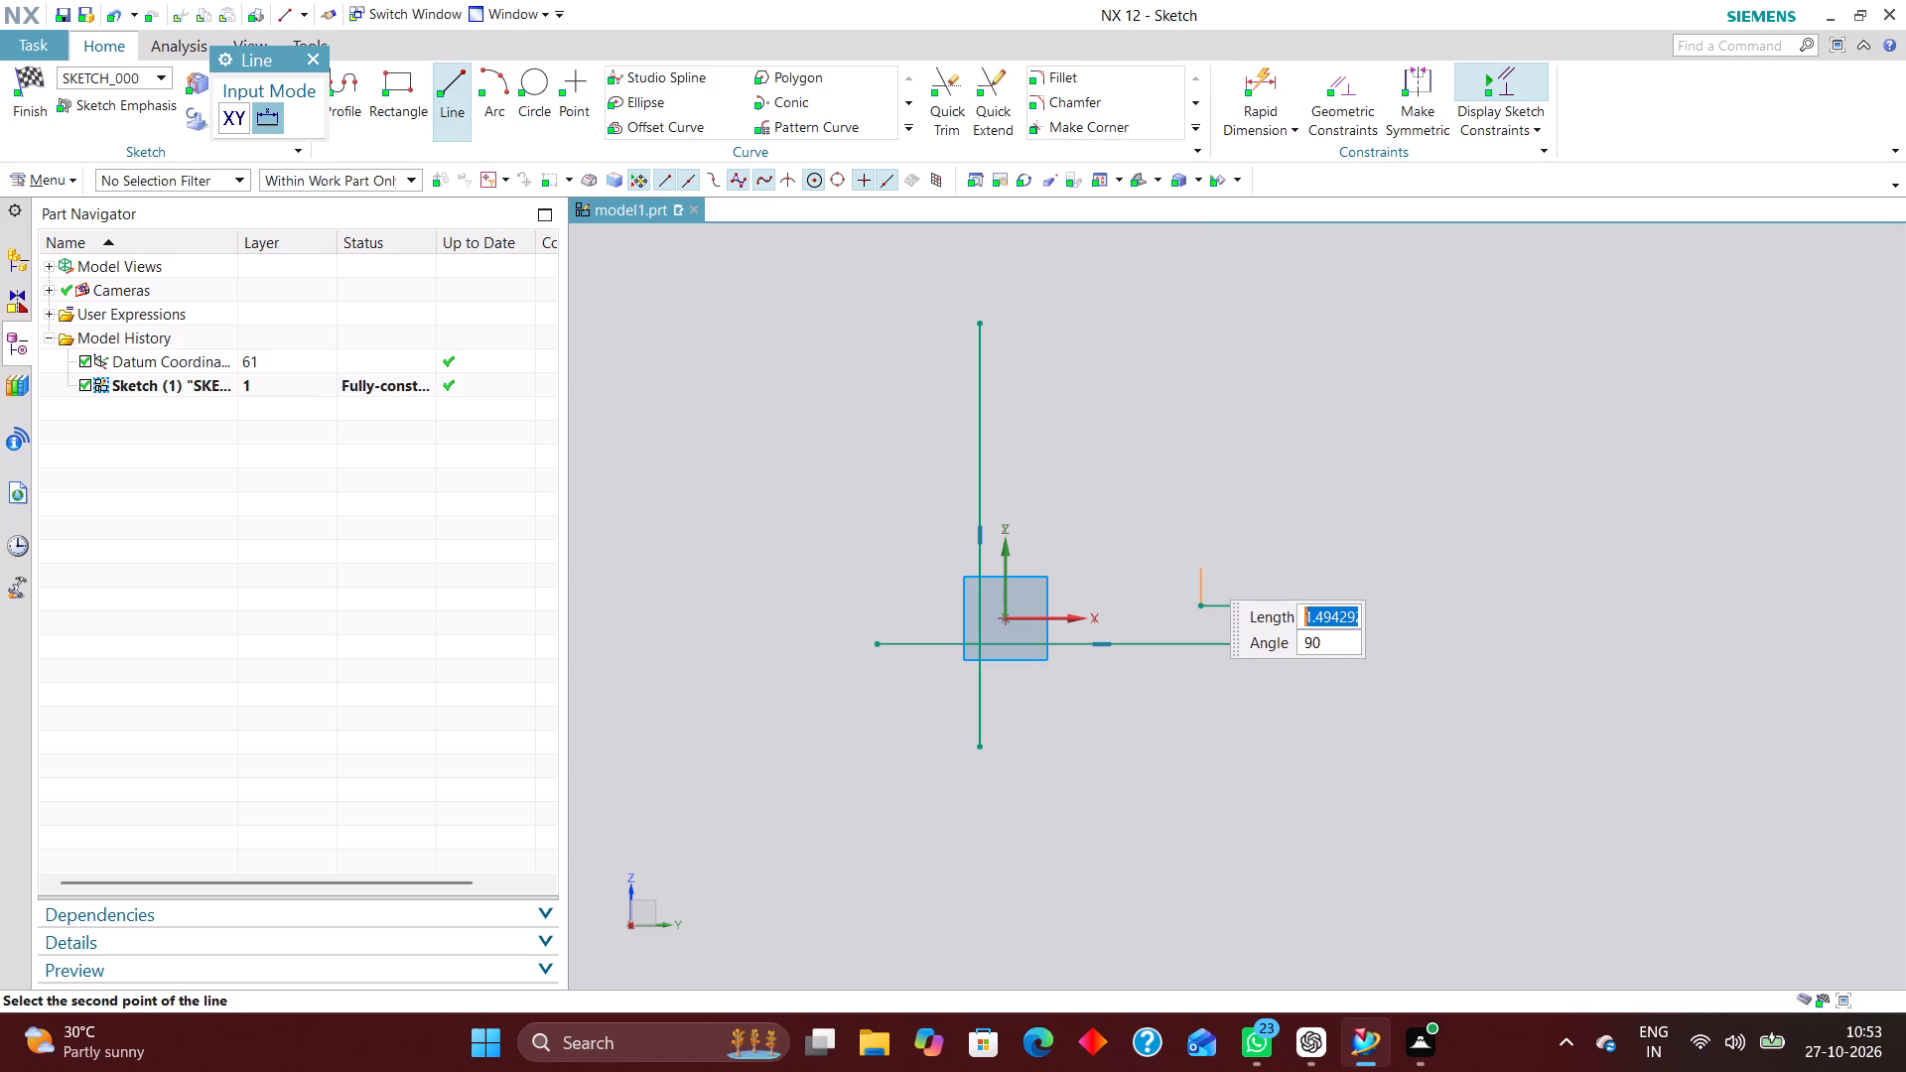
{"action": "left_click", "coordinate": [1197, 567]}
{"action": "left_click", "coordinate": [1198, 563]}
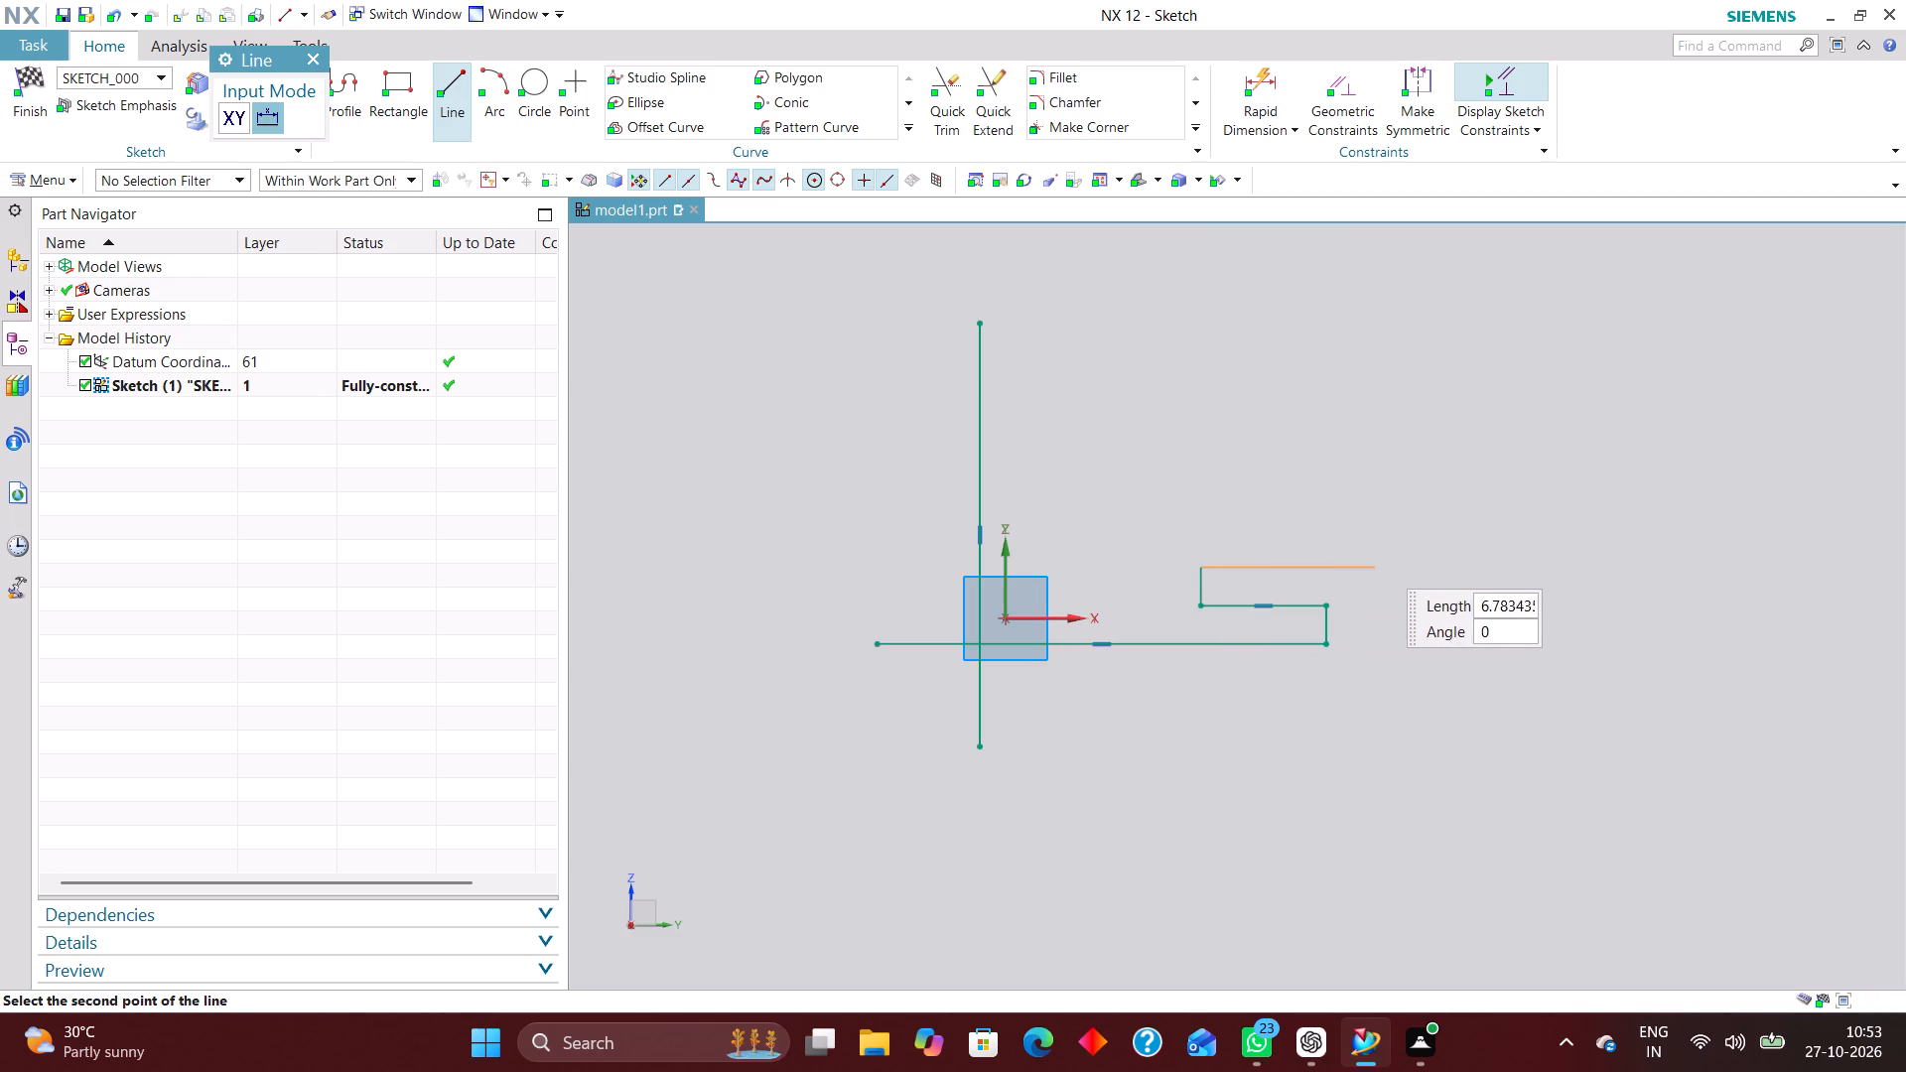
{"action": "left_click", "coordinate": [1424, 566]}
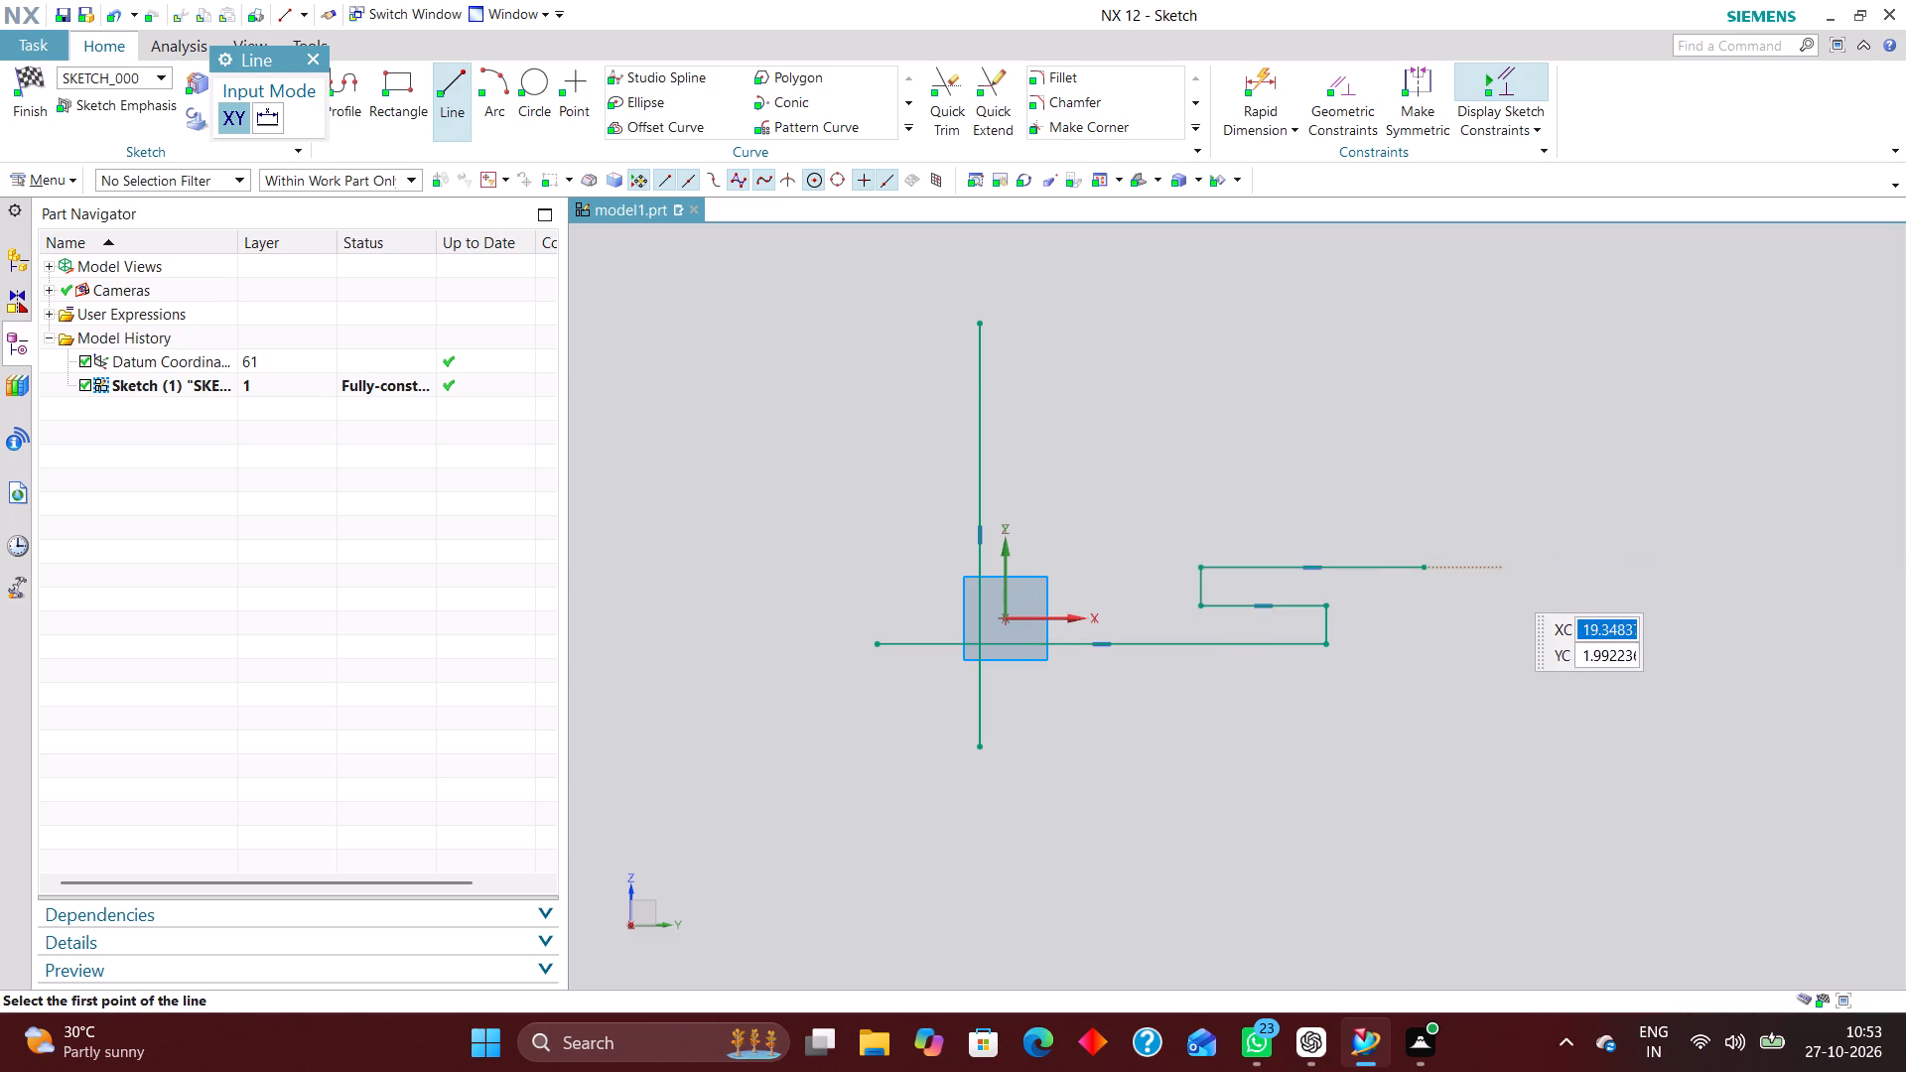
Continue the outer side with a 2.8 mm vertical line, a short inward horizontal line and a taller vertical line starting near that corner.
{"action": "left_click", "coordinate": [1425, 568]}
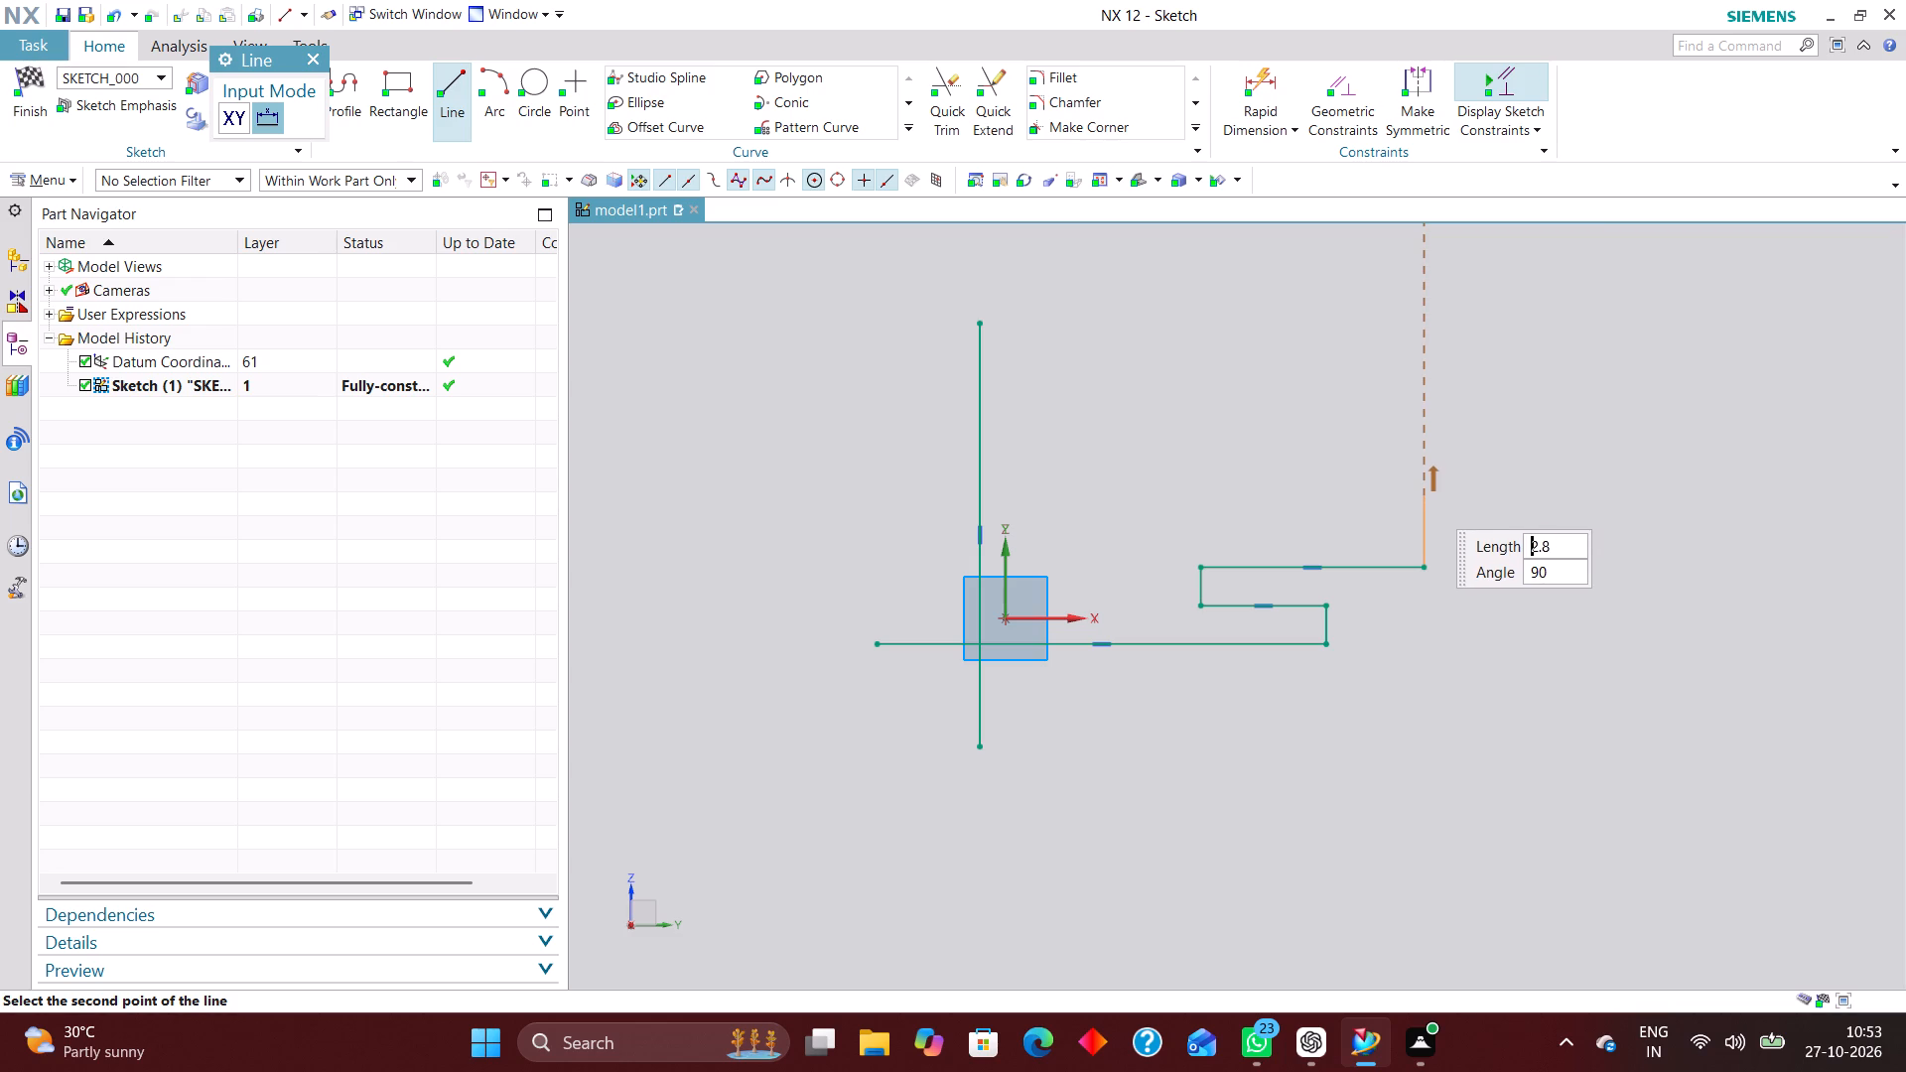
{"action": "left_click", "coordinate": [1424, 496]}
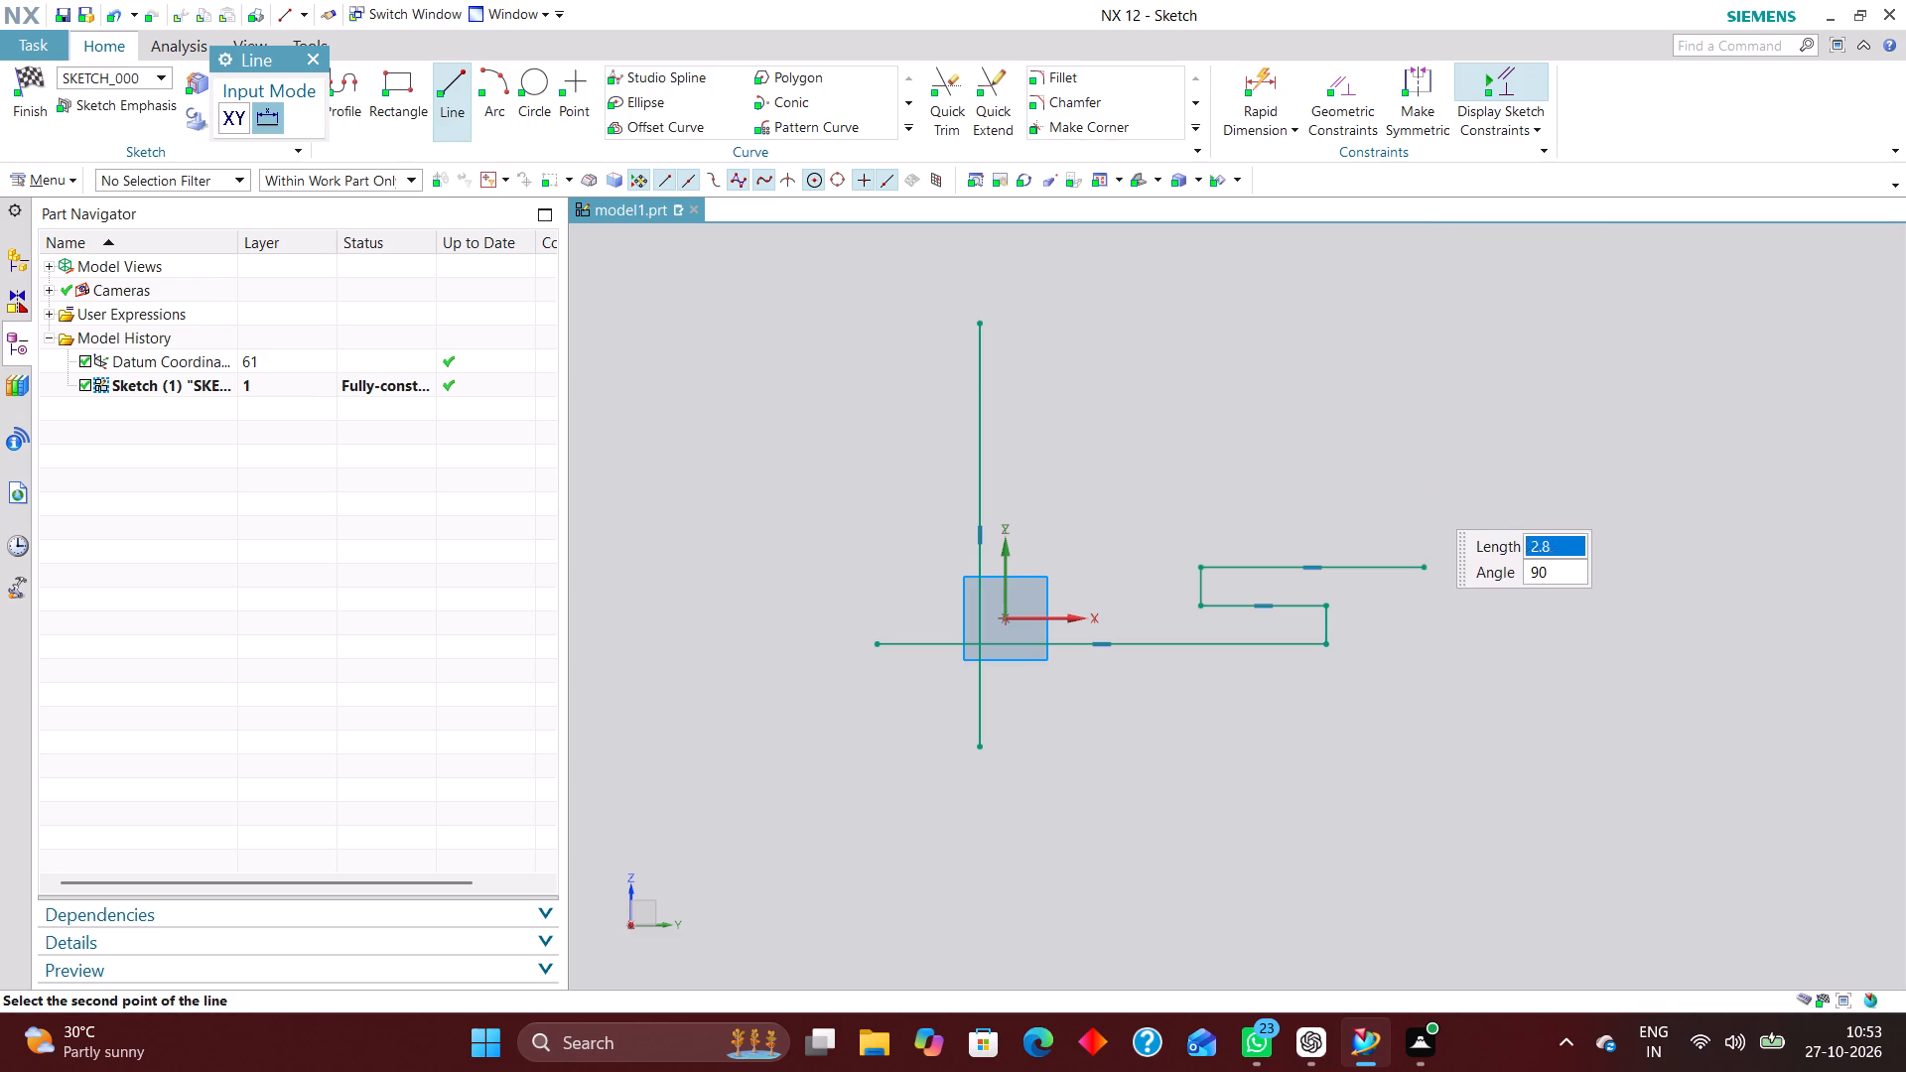
{"action": "left_click", "coordinate": [1422, 495]}
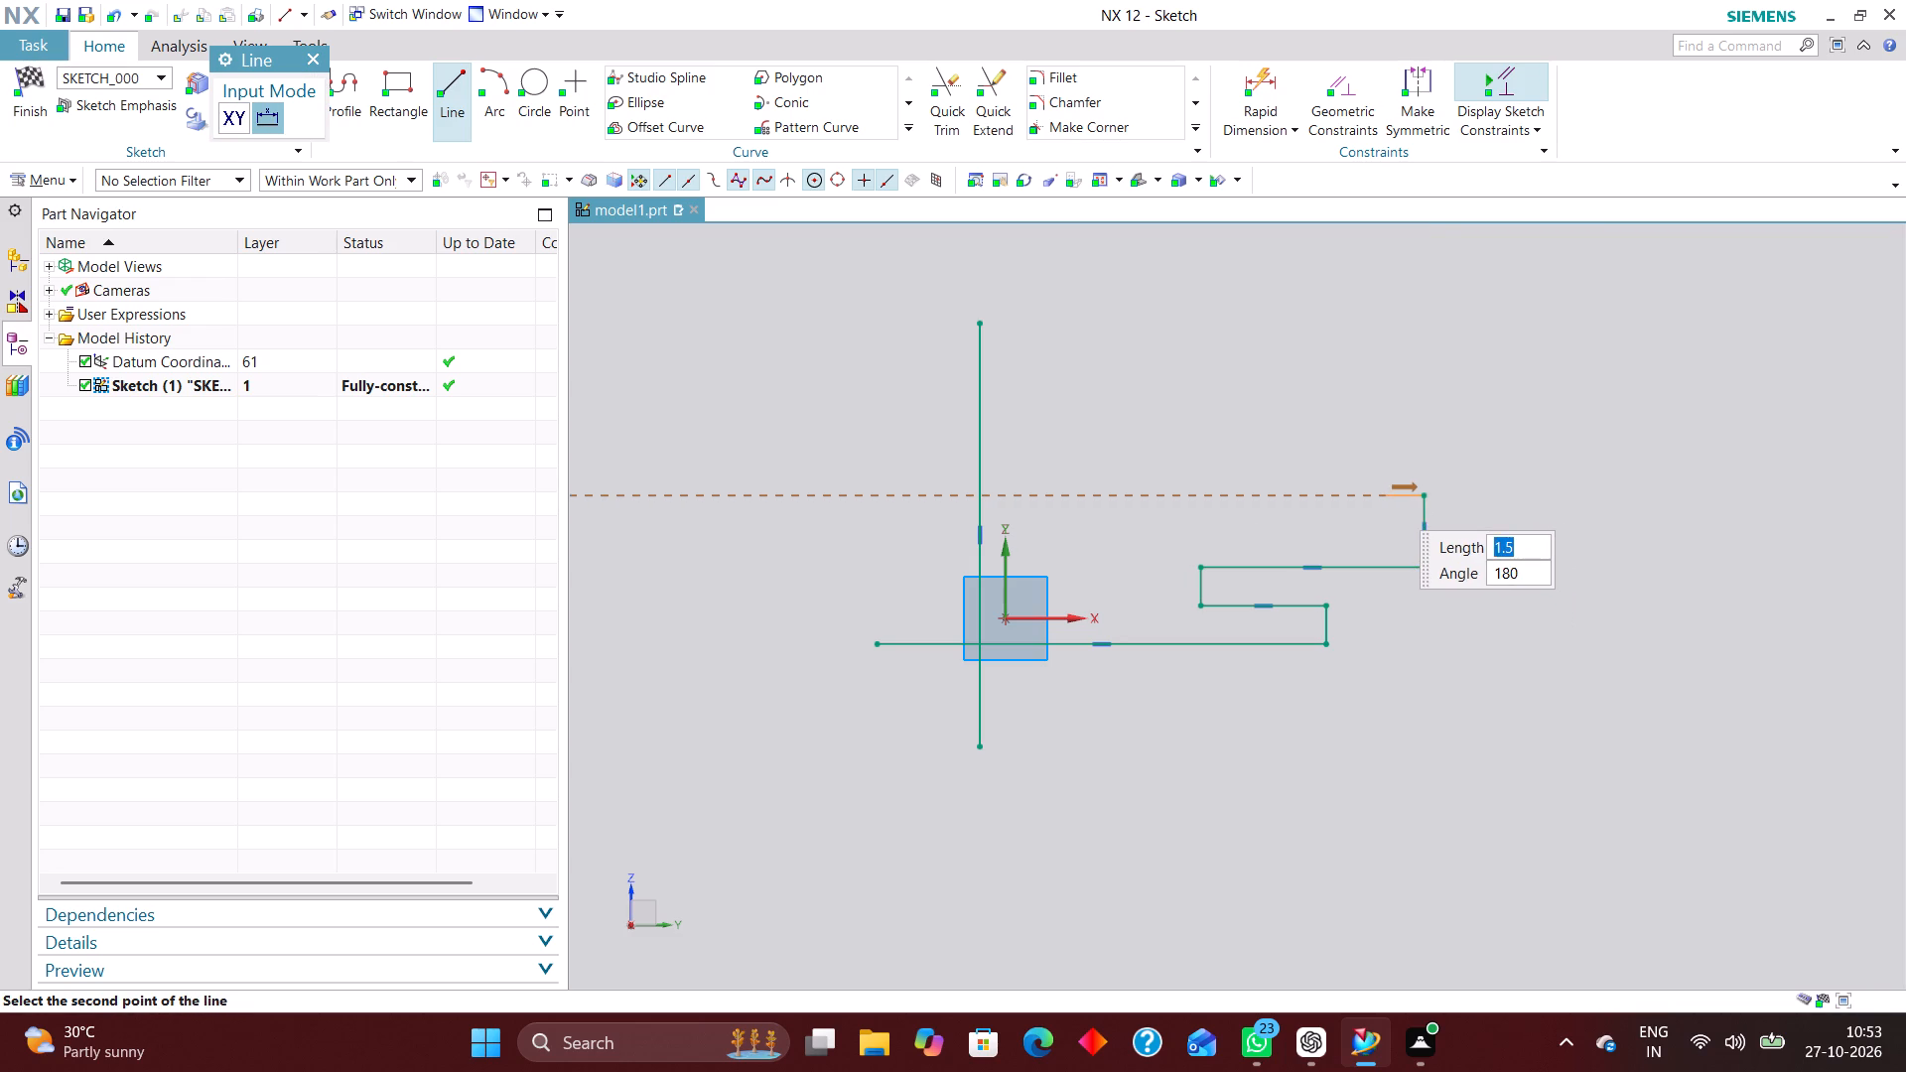
{"action": "left_click", "coordinate": [1397, 499]}
{"action": "scroll", "coordinate": [1411, 494], "scroll_direction": "up", "scroll_amount": 4}
{"action": "scroll", "coordinate": [1402, 539], "scroll_direction": "down", "scroll_amount": 4}
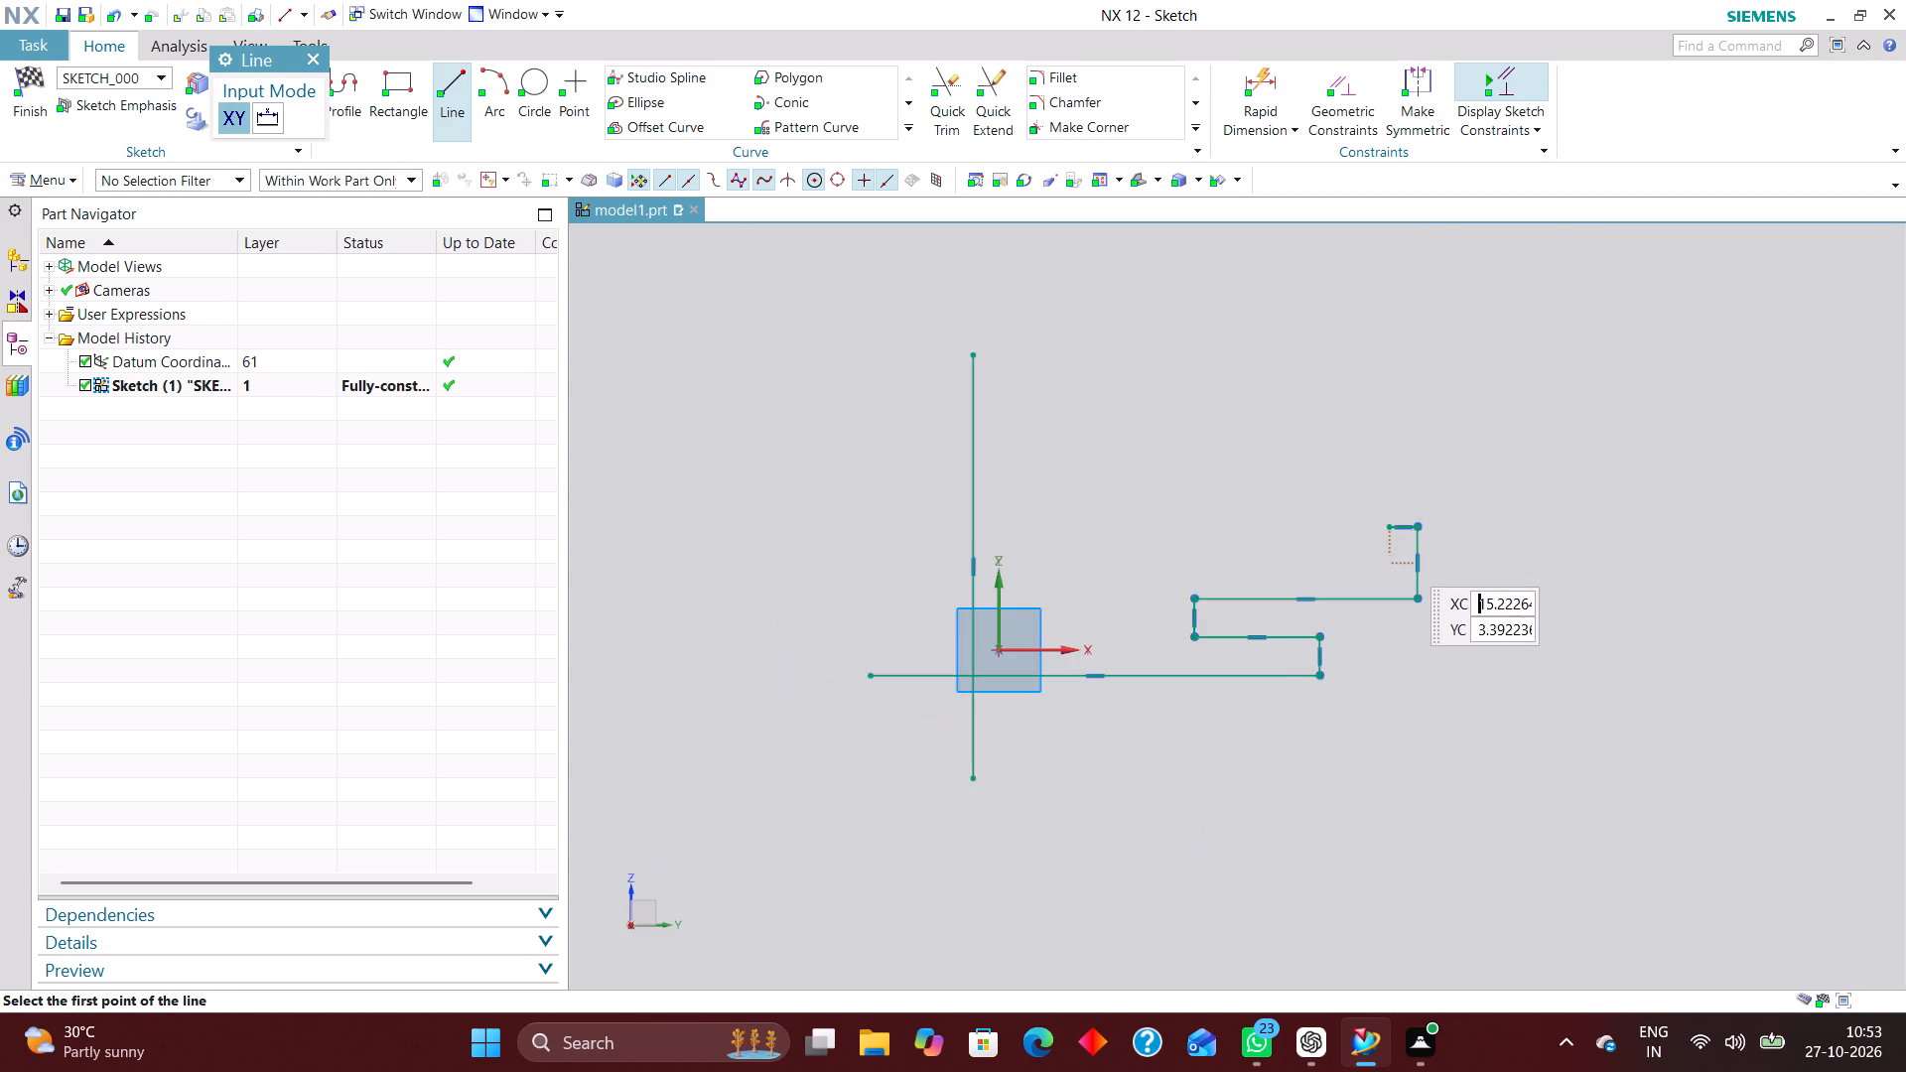
{"action": "scroll", "coordinate": [1412, 521], "scroll_direction": "up", "scroll_amount": 5}
{"action": "left_click", "coordinate": [1409, 553]}
{"action": "scroll", "coordinate": [1408, 450], "scroll_direction": "down", "scroll_amount": 5}
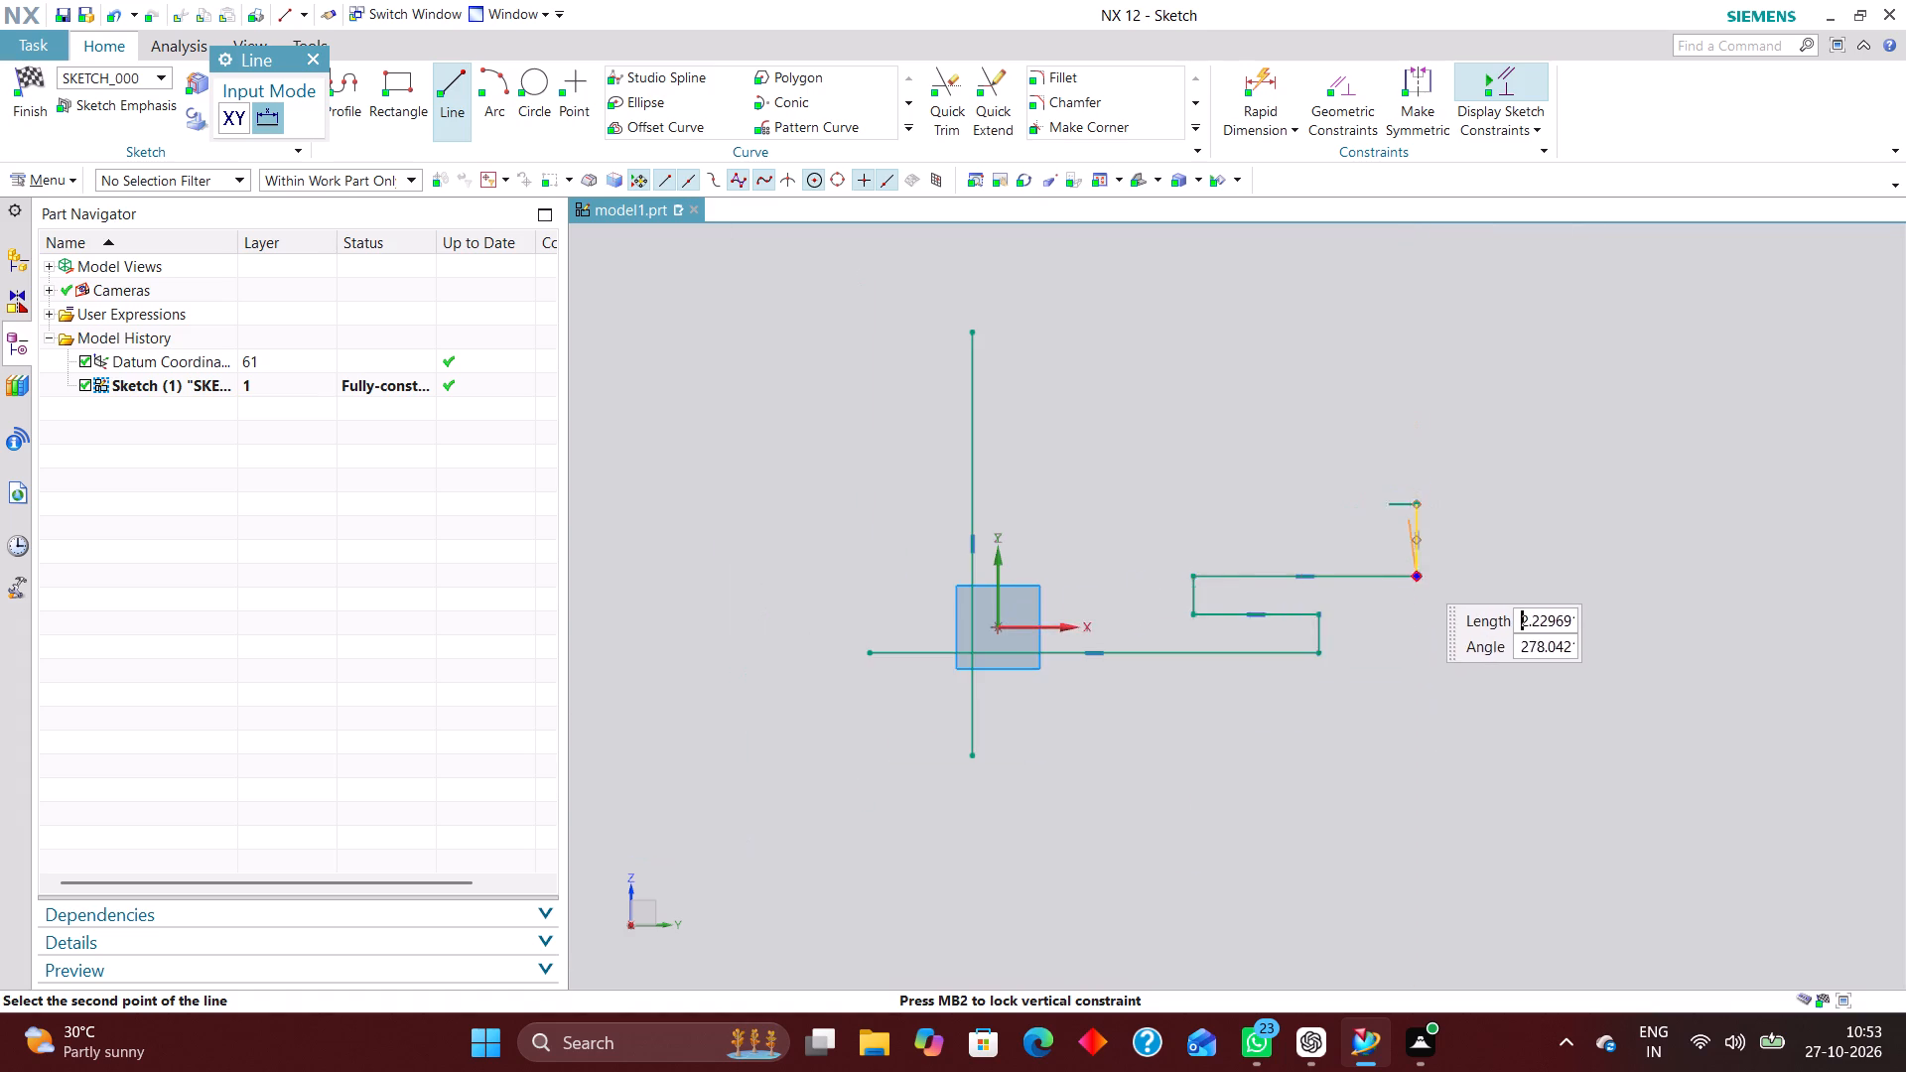
{"action": "scroll", "coordinate": [1414, 580], "scroll_direction": "down", "scroll_amount": 3}
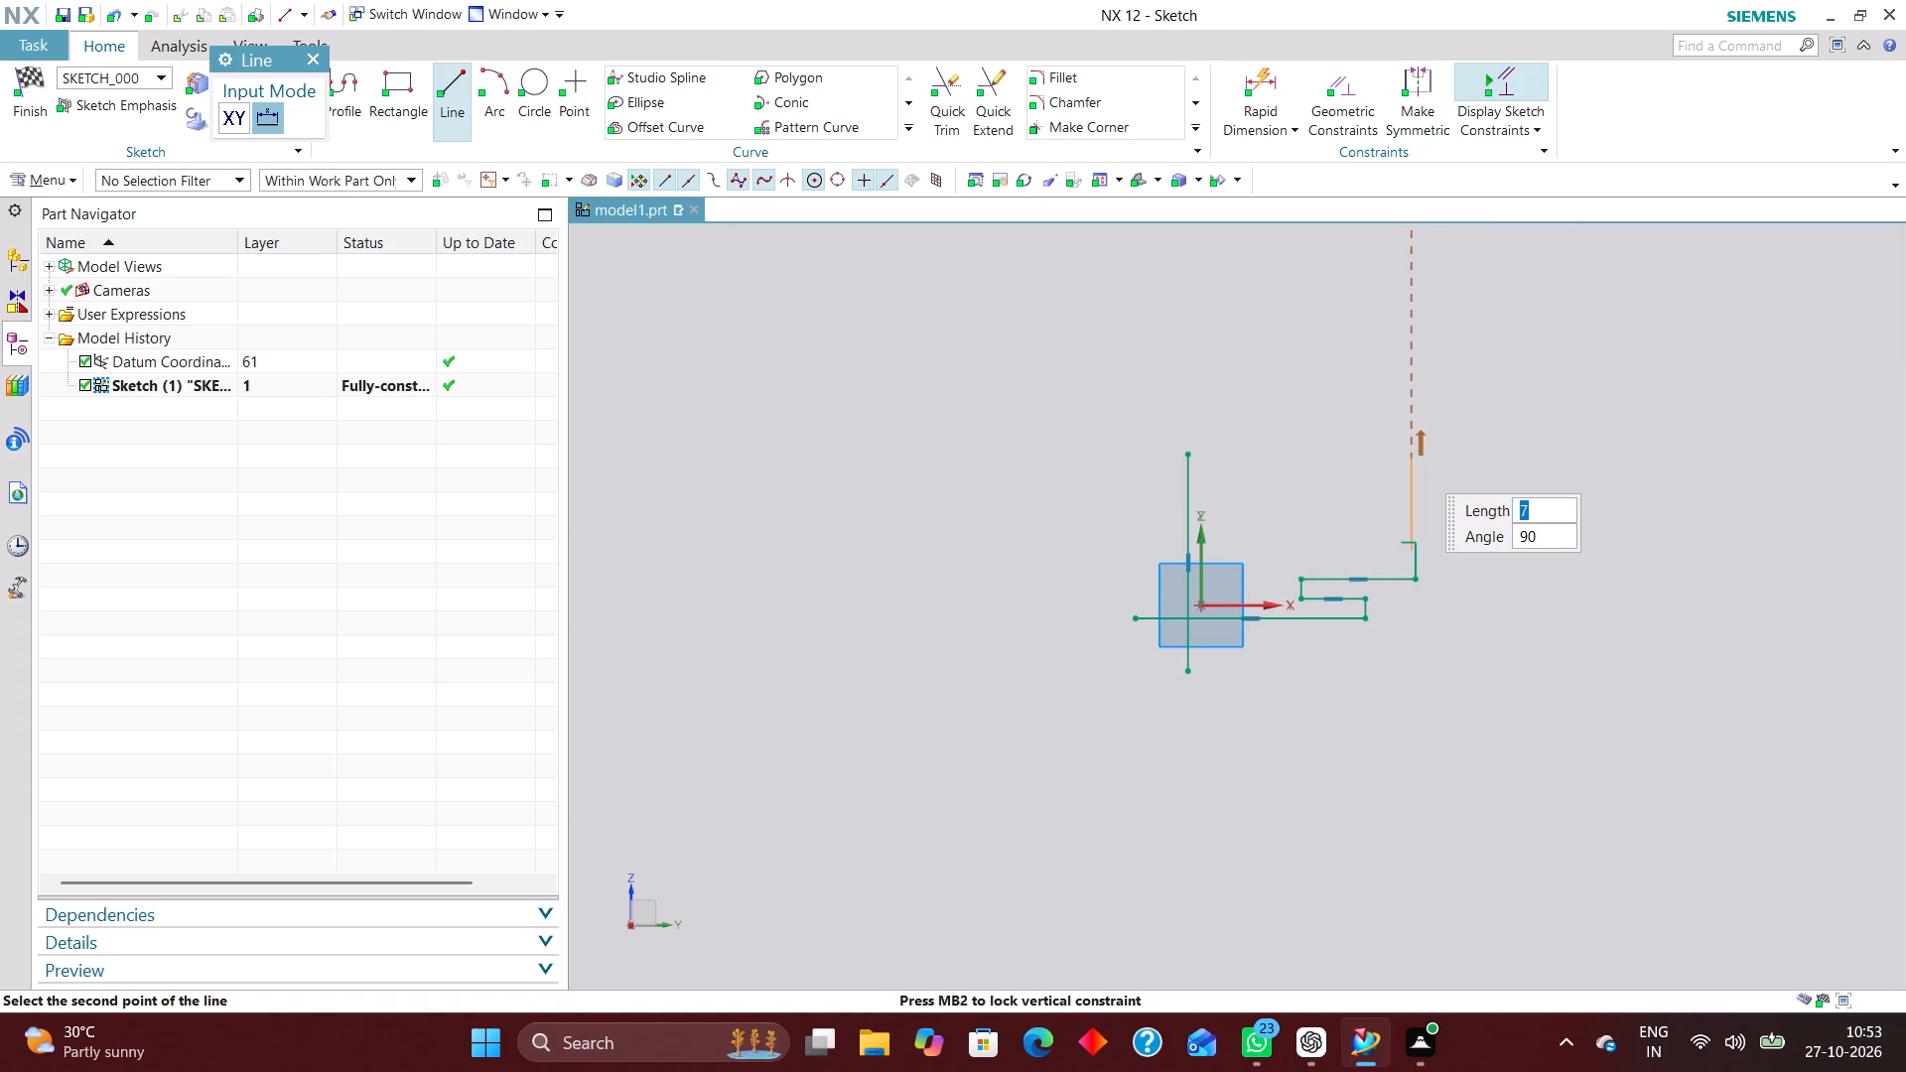
{"action": "scroll", "coordinate": [1413, 461], "scroll_direction": "up", "scroll_amount": 3}
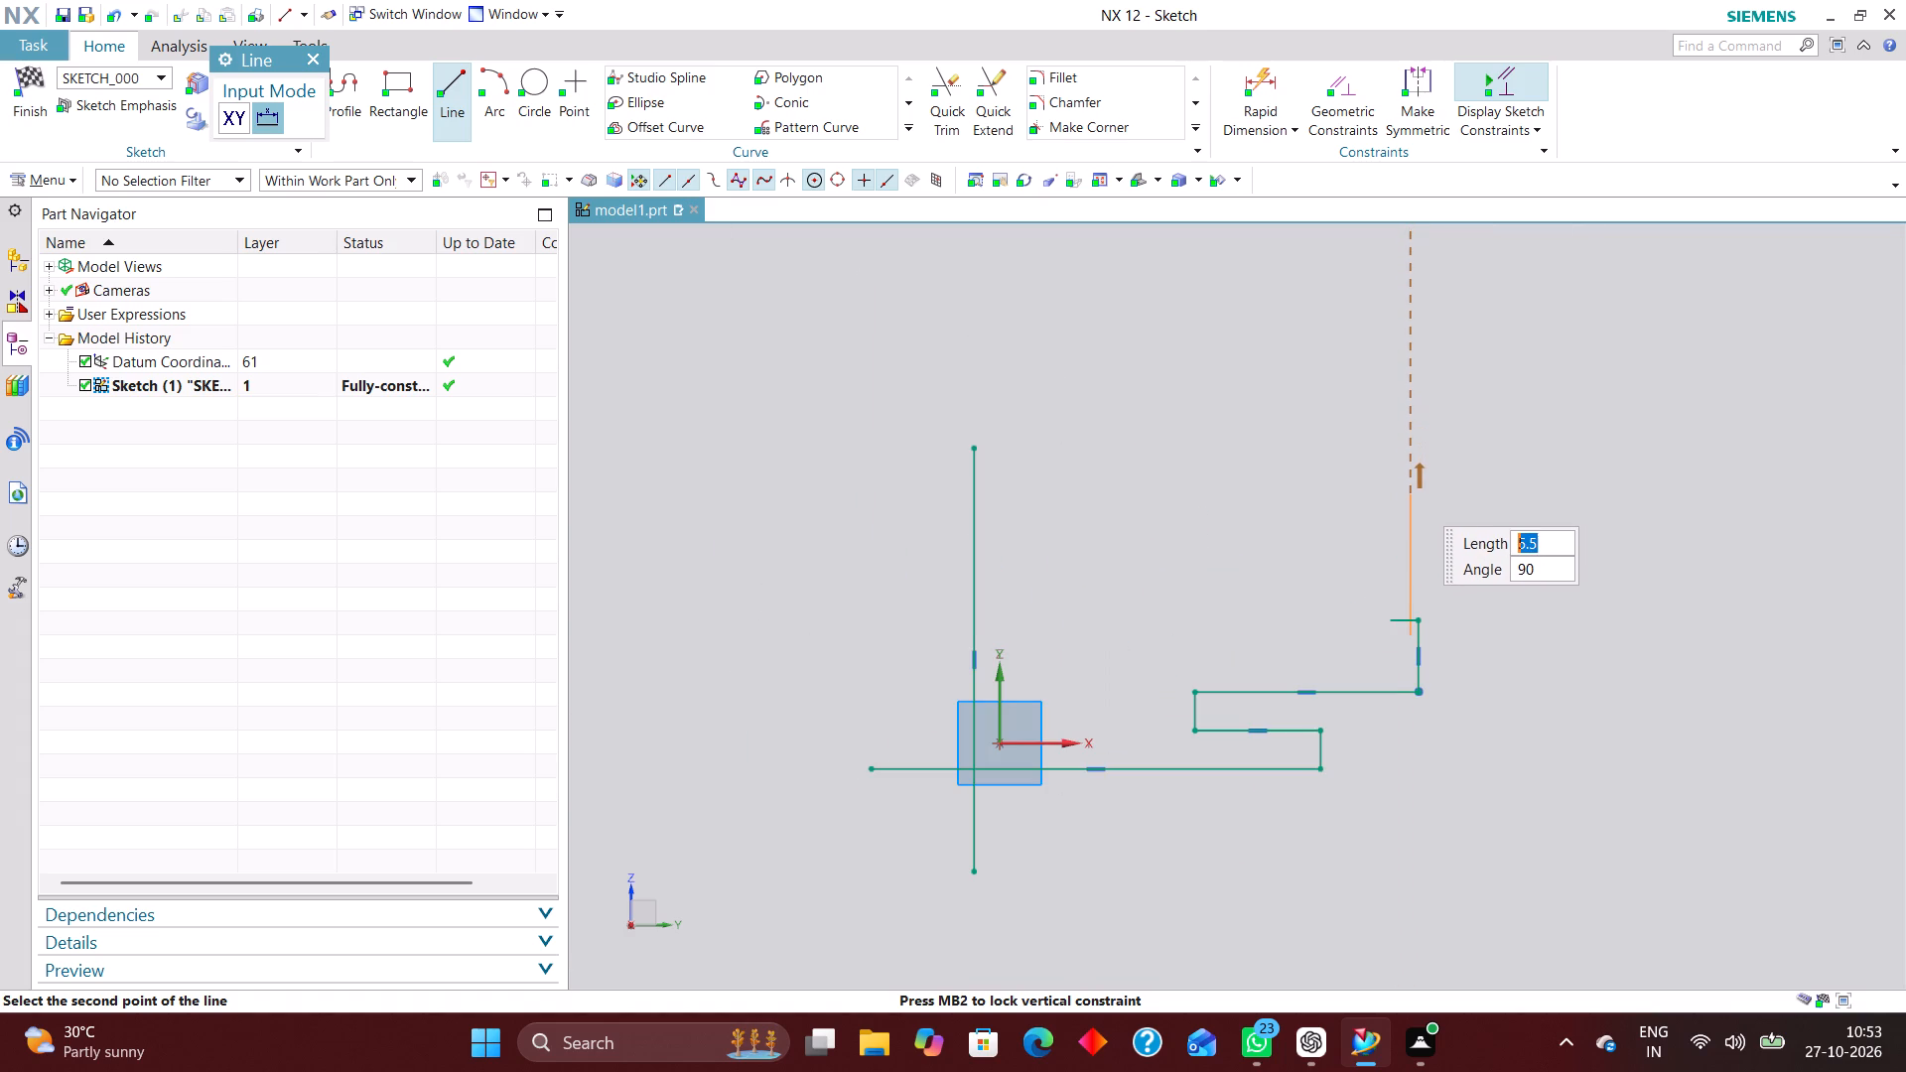
{"action": "left_click", "coordinate": [1410, 456]}
Close in the profile with a short slanted corner line, a top line about 14.8 mm long and a vertical about 17 mm down beside the origin.
{"action": "left_click", "coordinate": [1410, 458]}
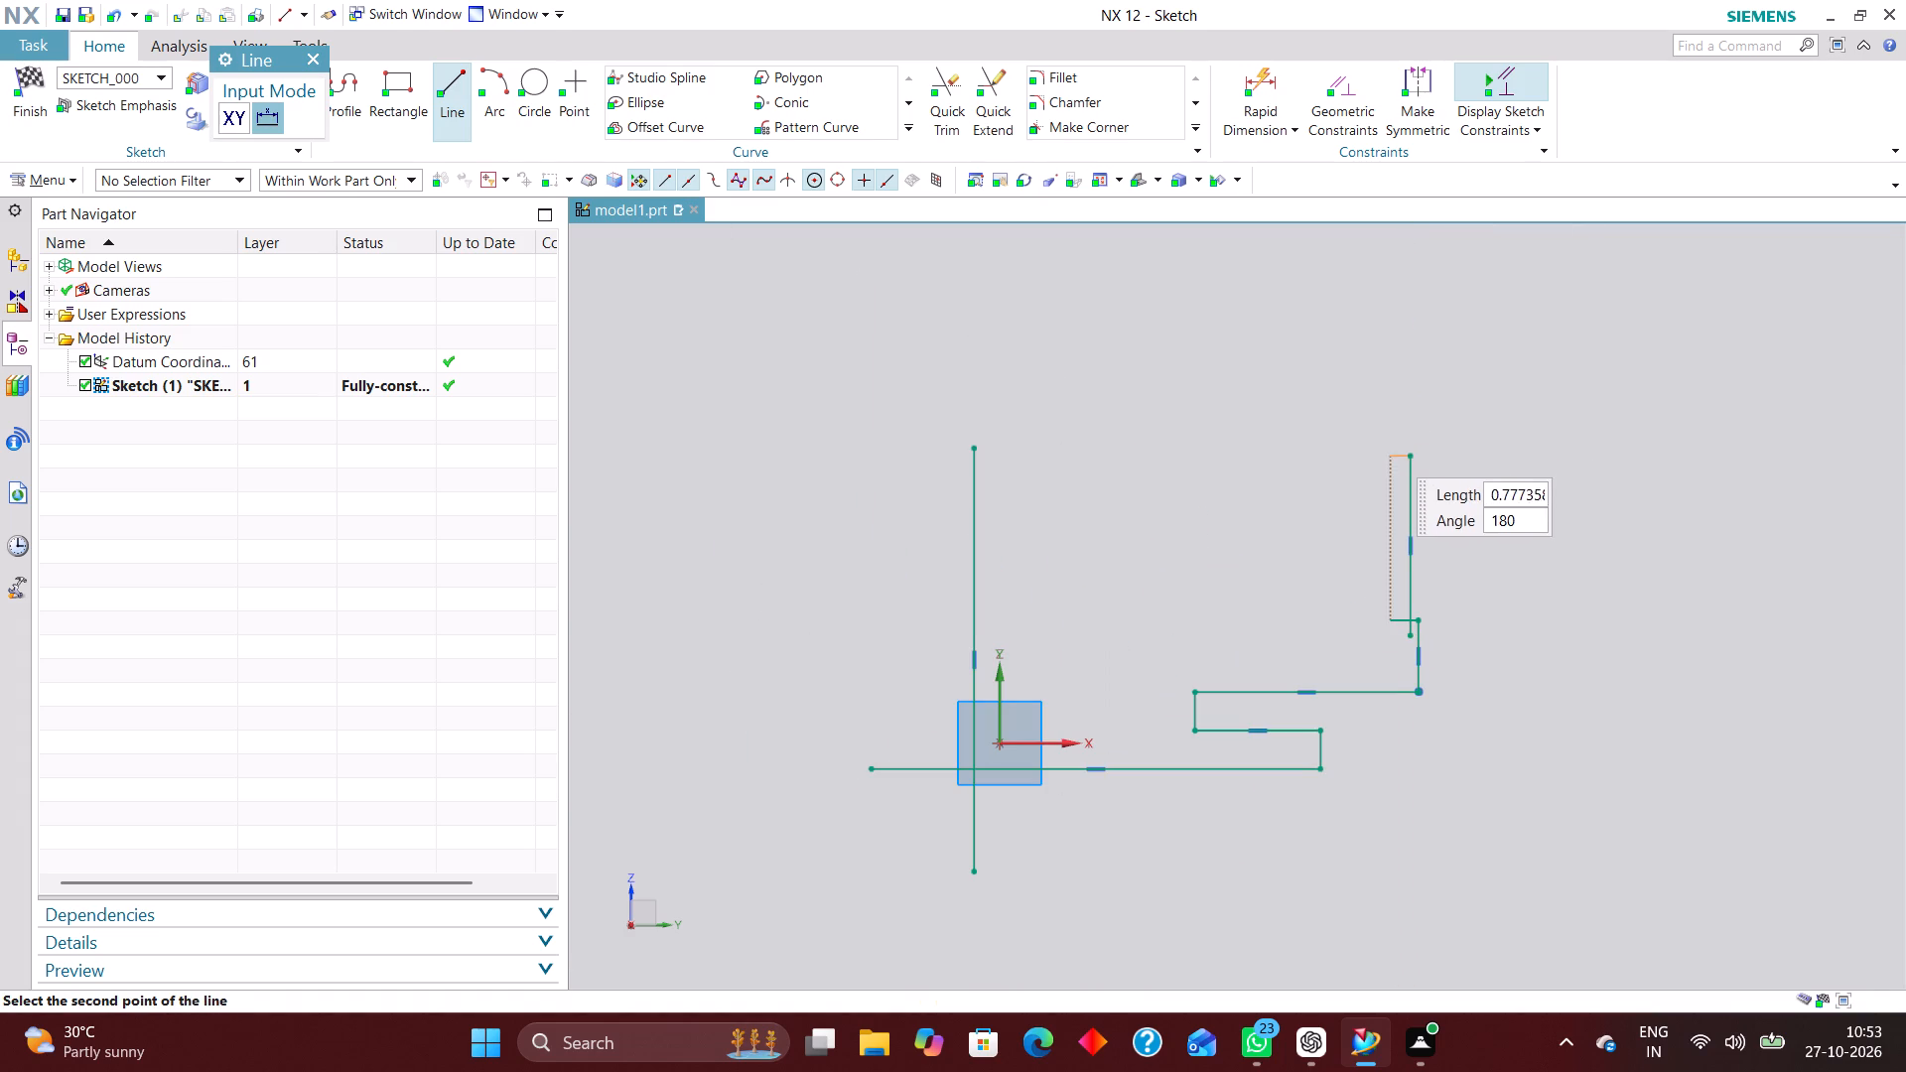
{"action": "left_click", "coordinate": [1380, 429]}
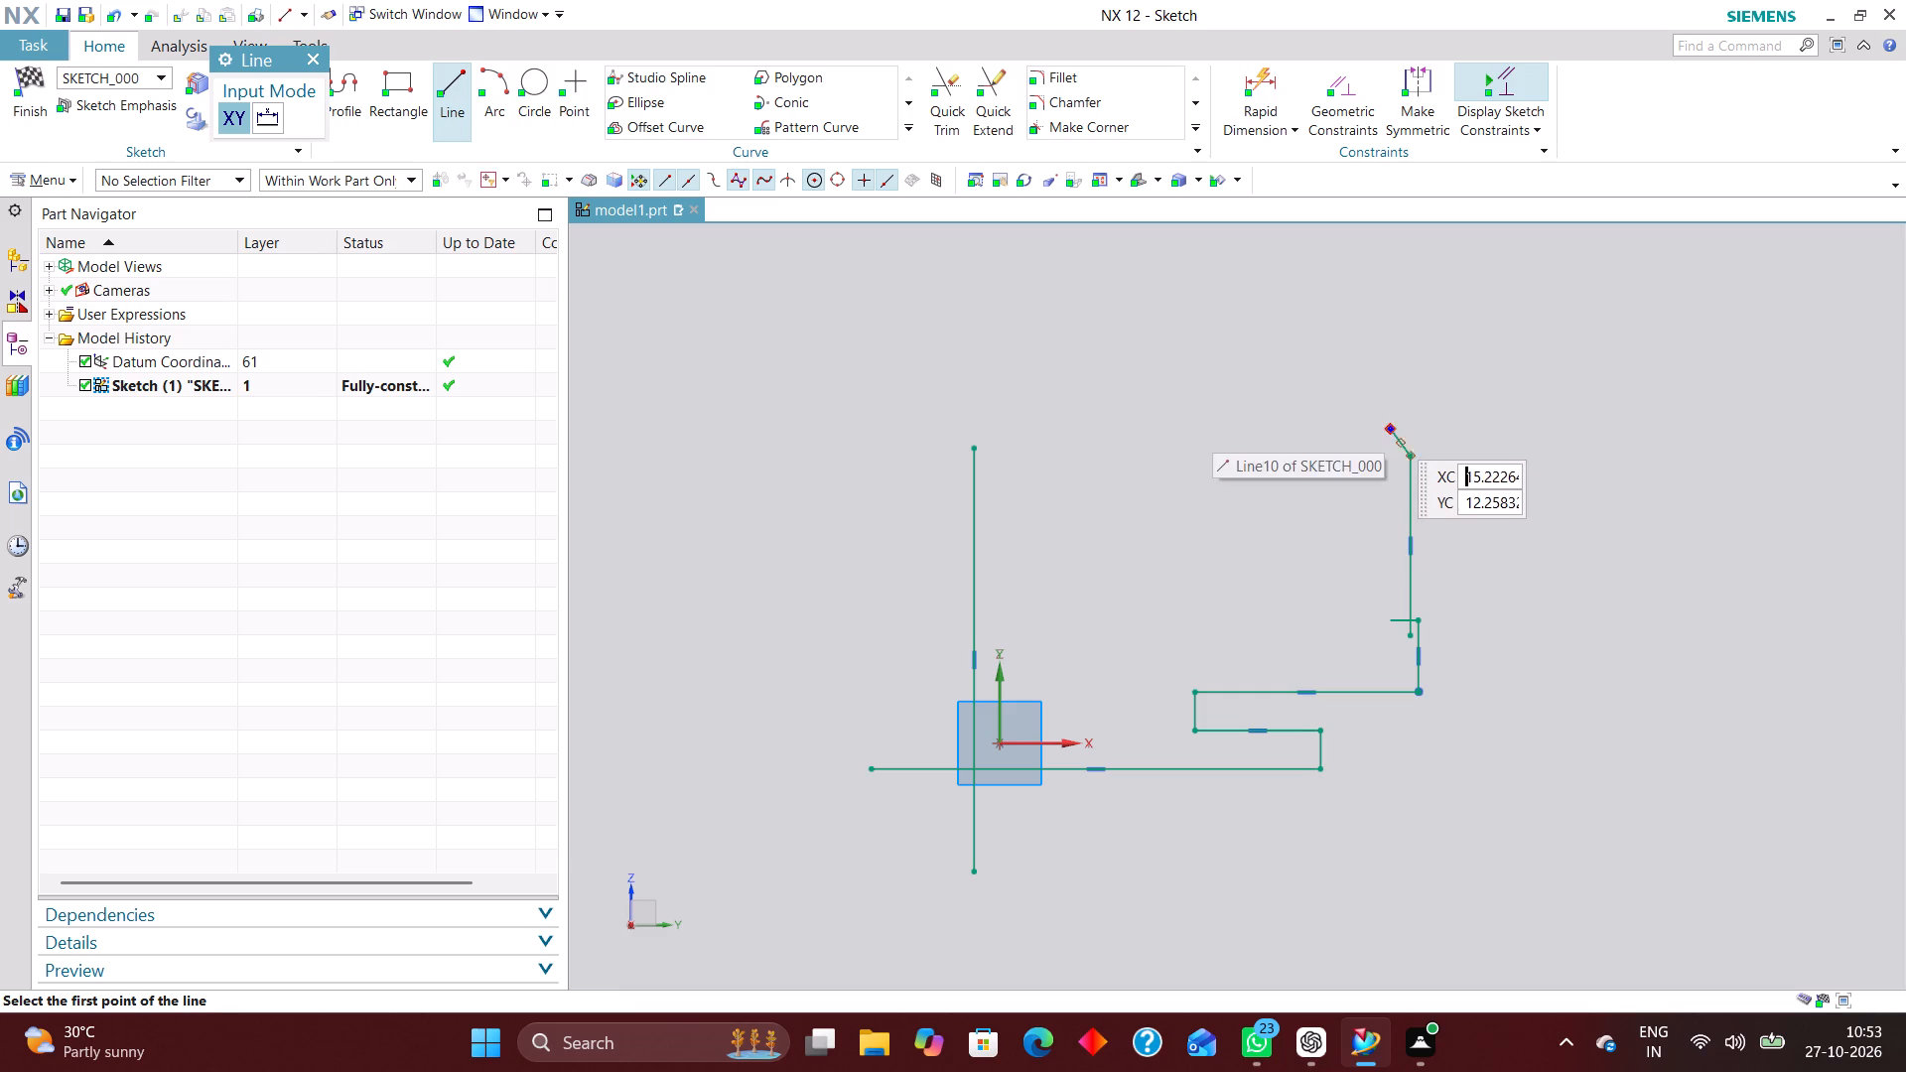
{"action": "left_click", "coordinate": [1385, 425]}
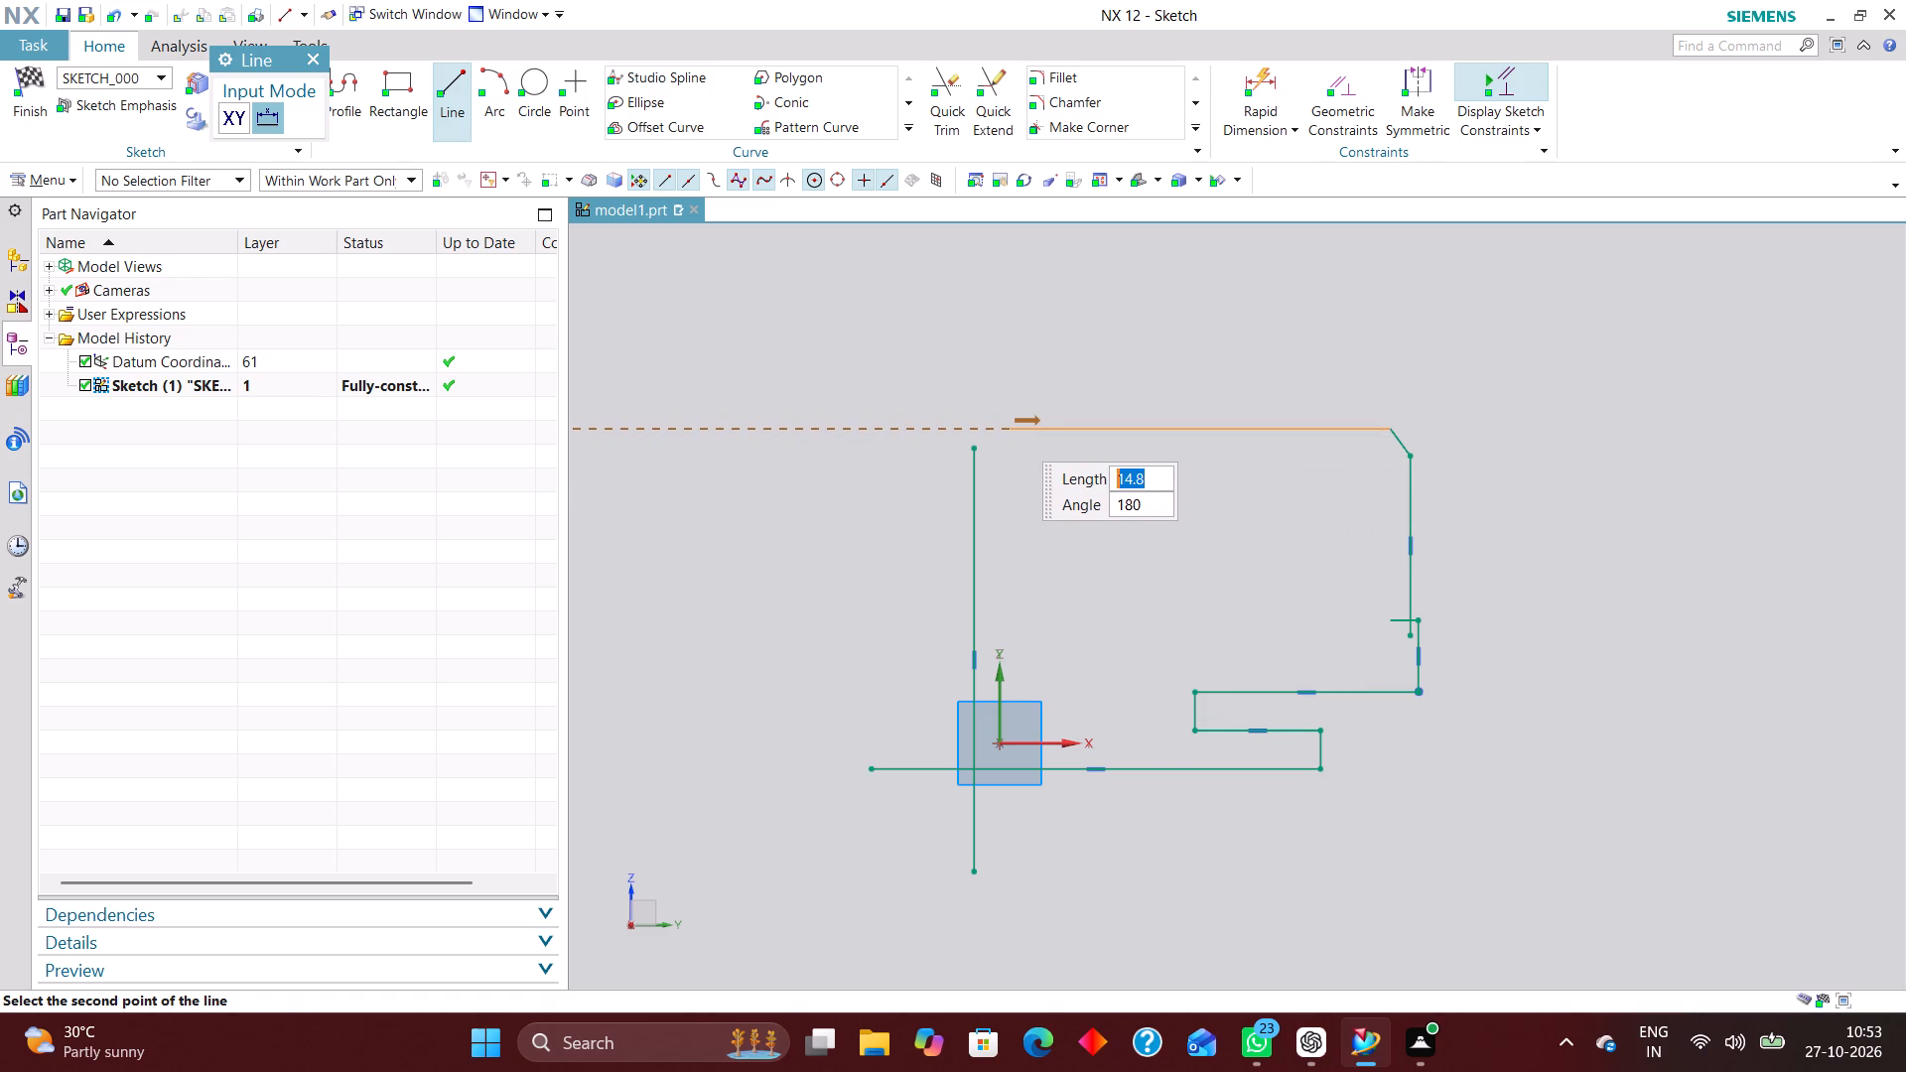
{"action": "left_click", "coordinate": [1002, 429]}
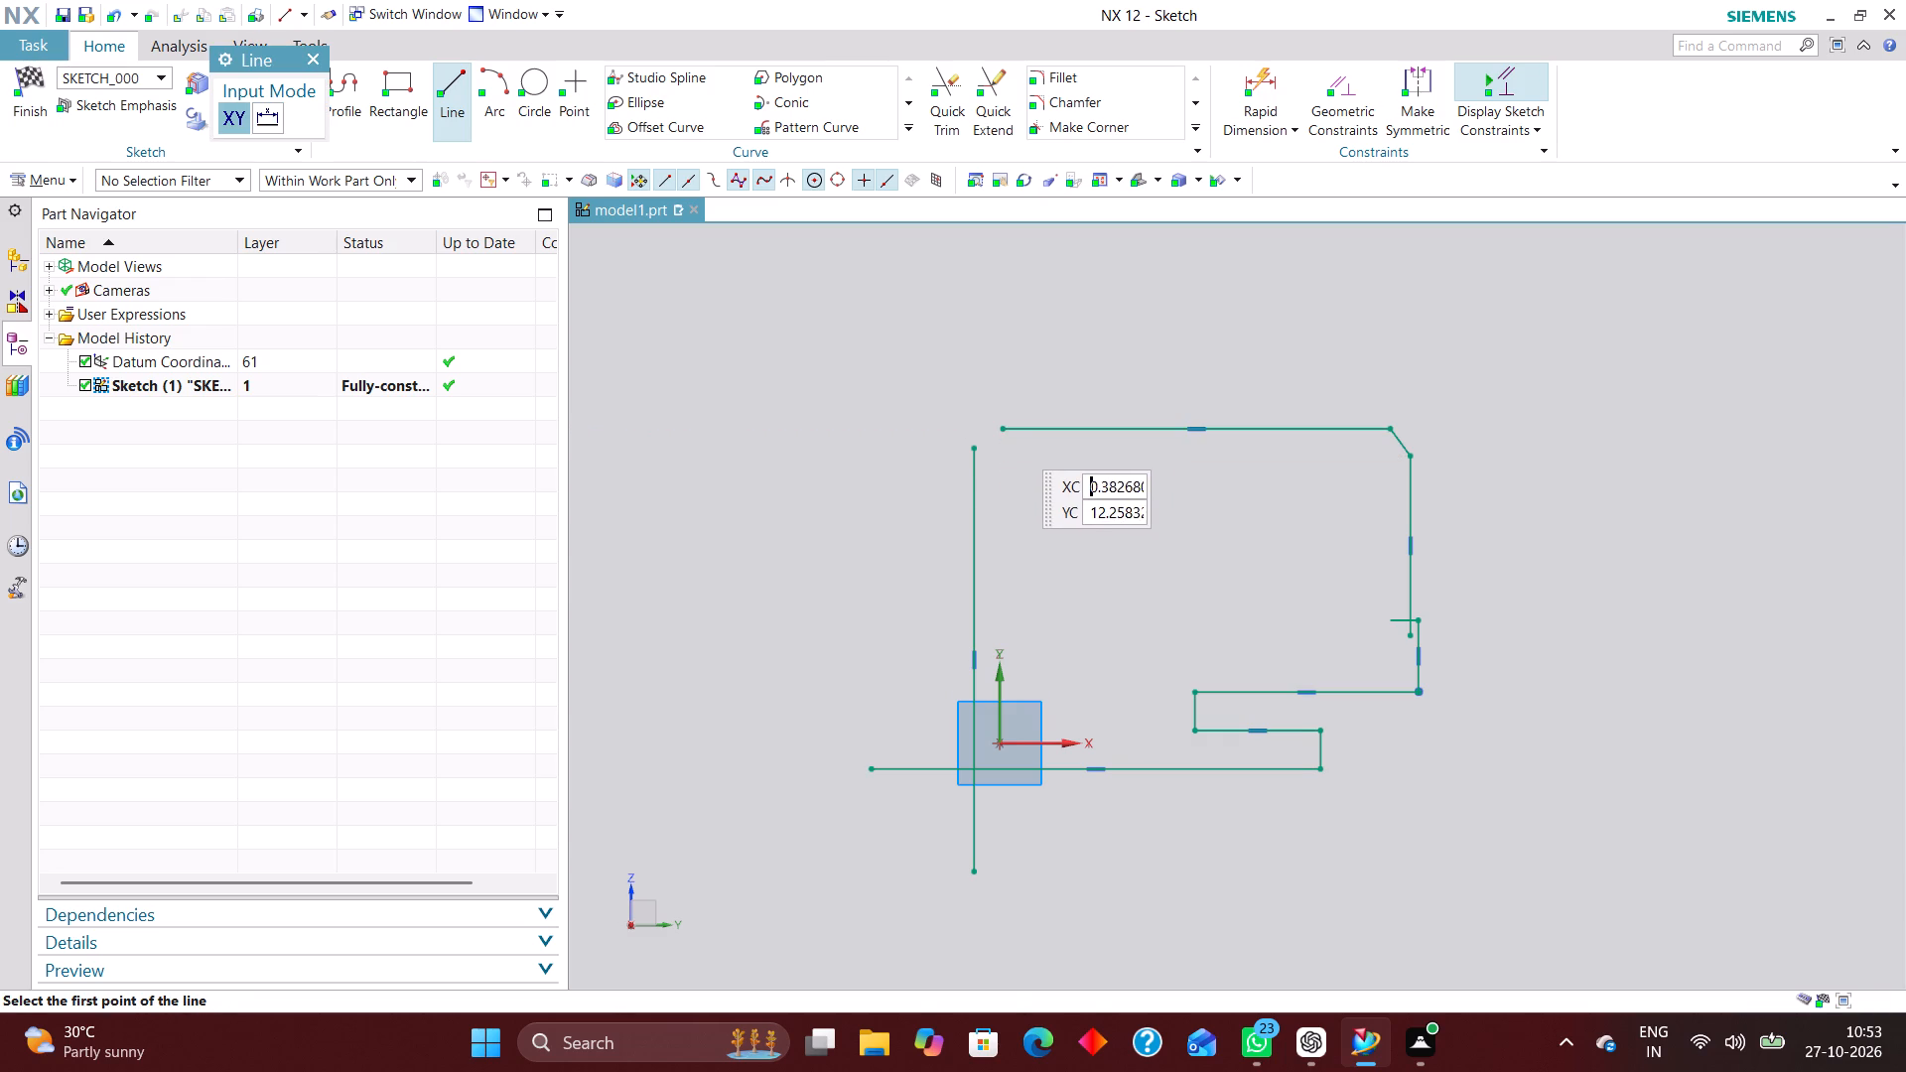
{"action": "left_click", "coordinate": [1004, 431]}
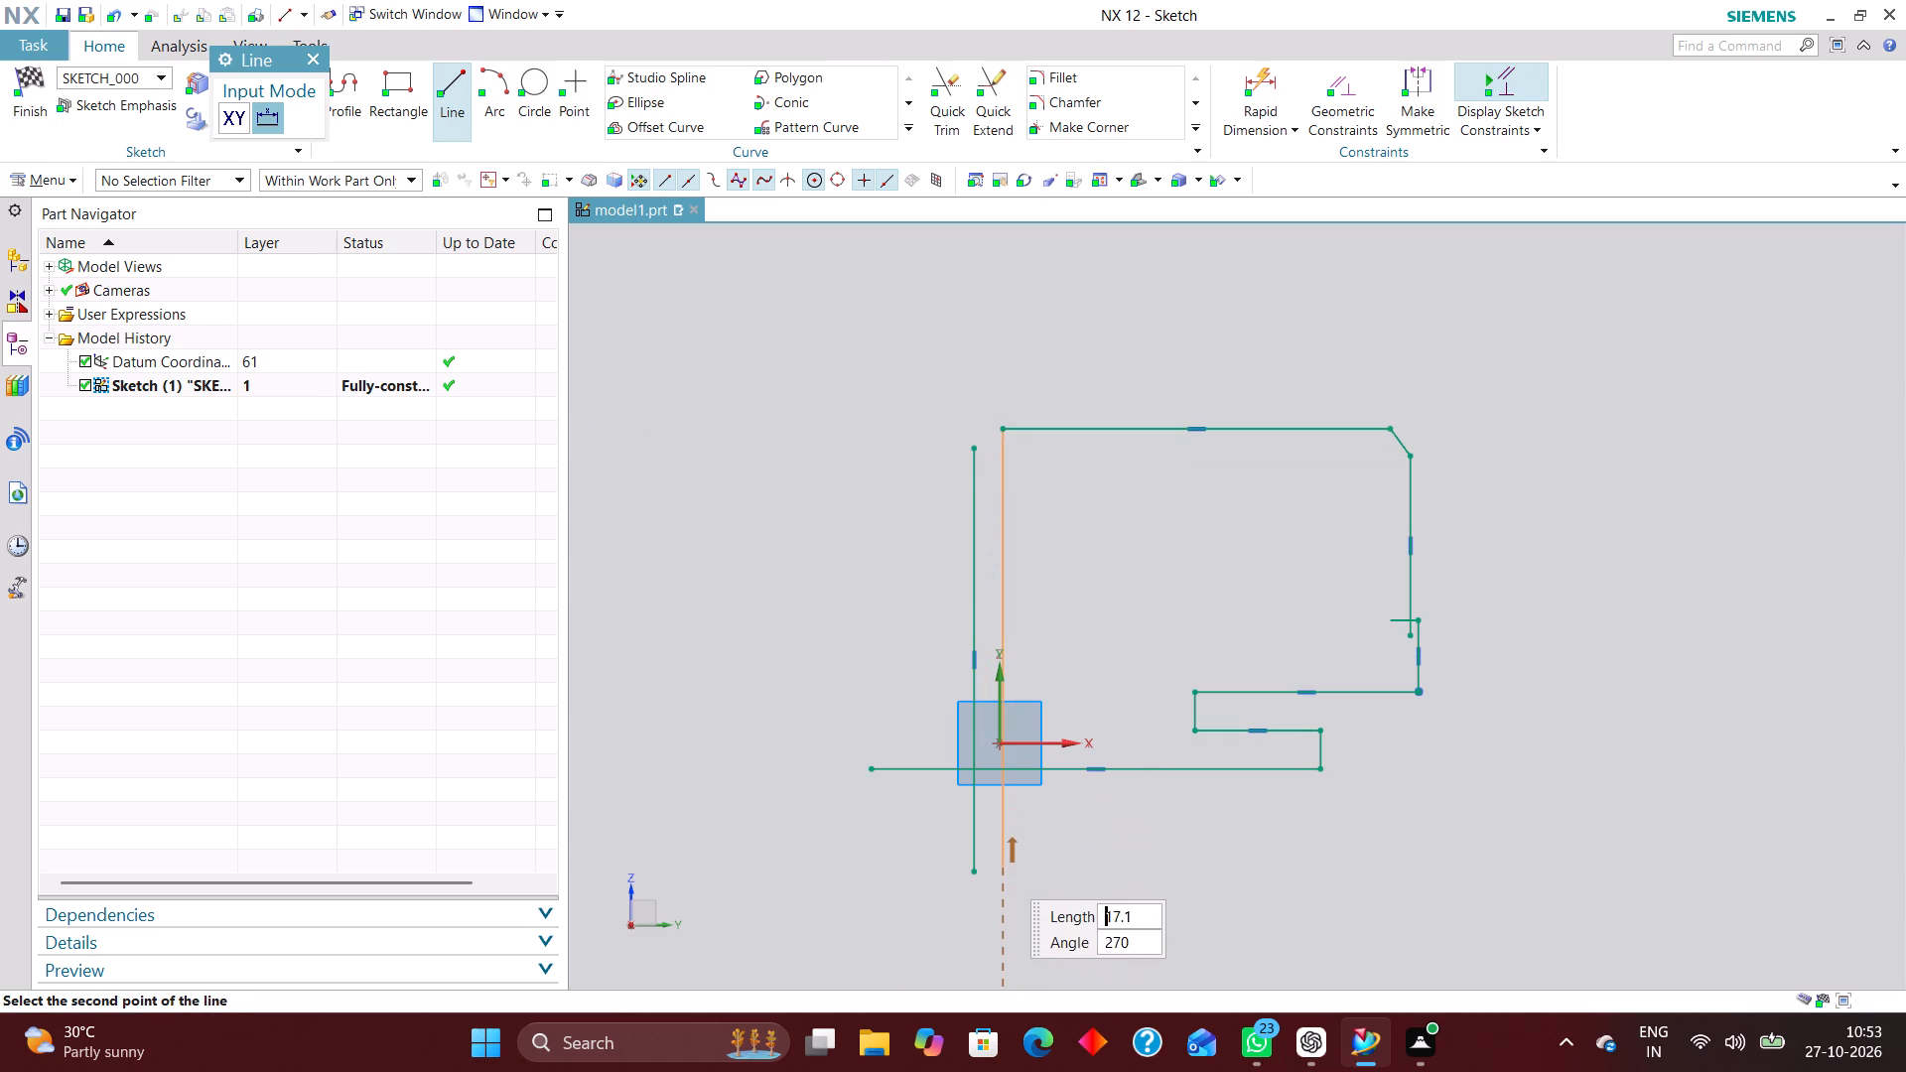
{"action": "left_click", "coordinate": [997, 866]}
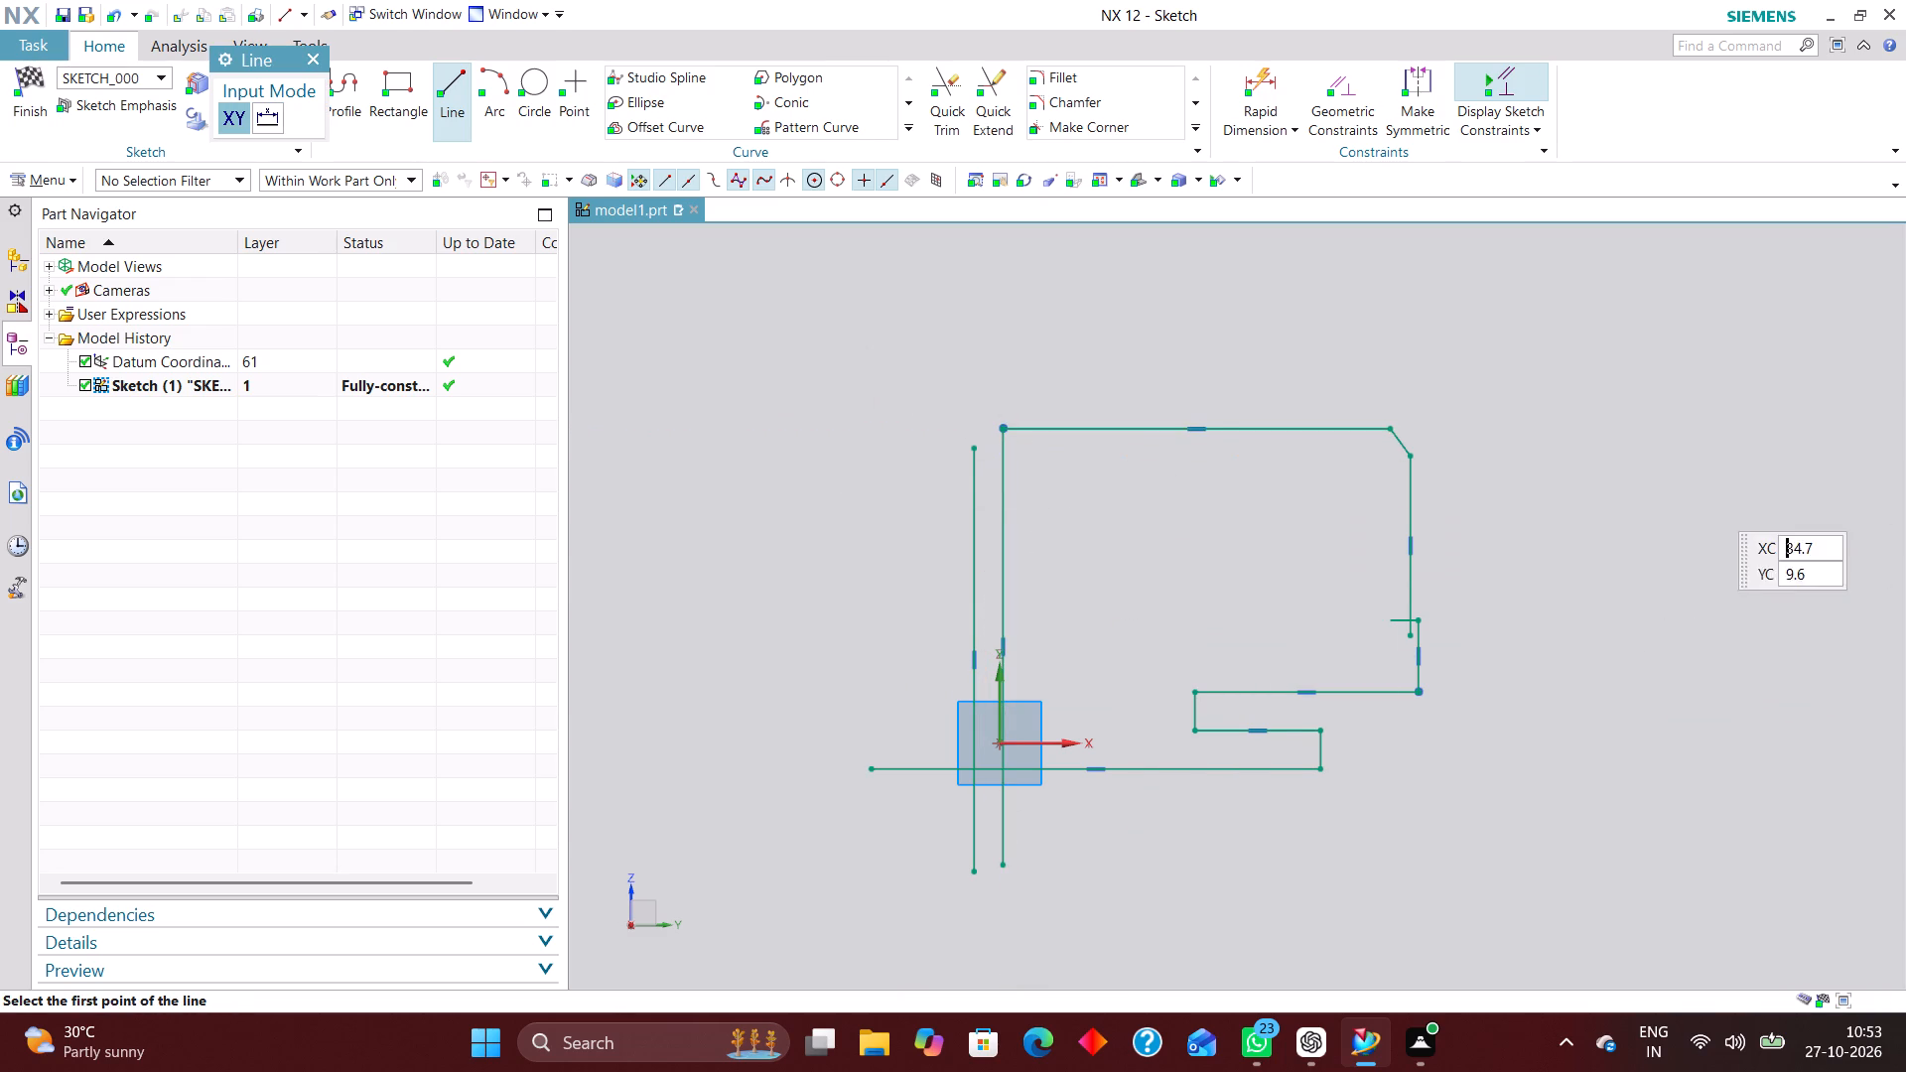
{"action": "left_click", "coordinate": [312, 53]}
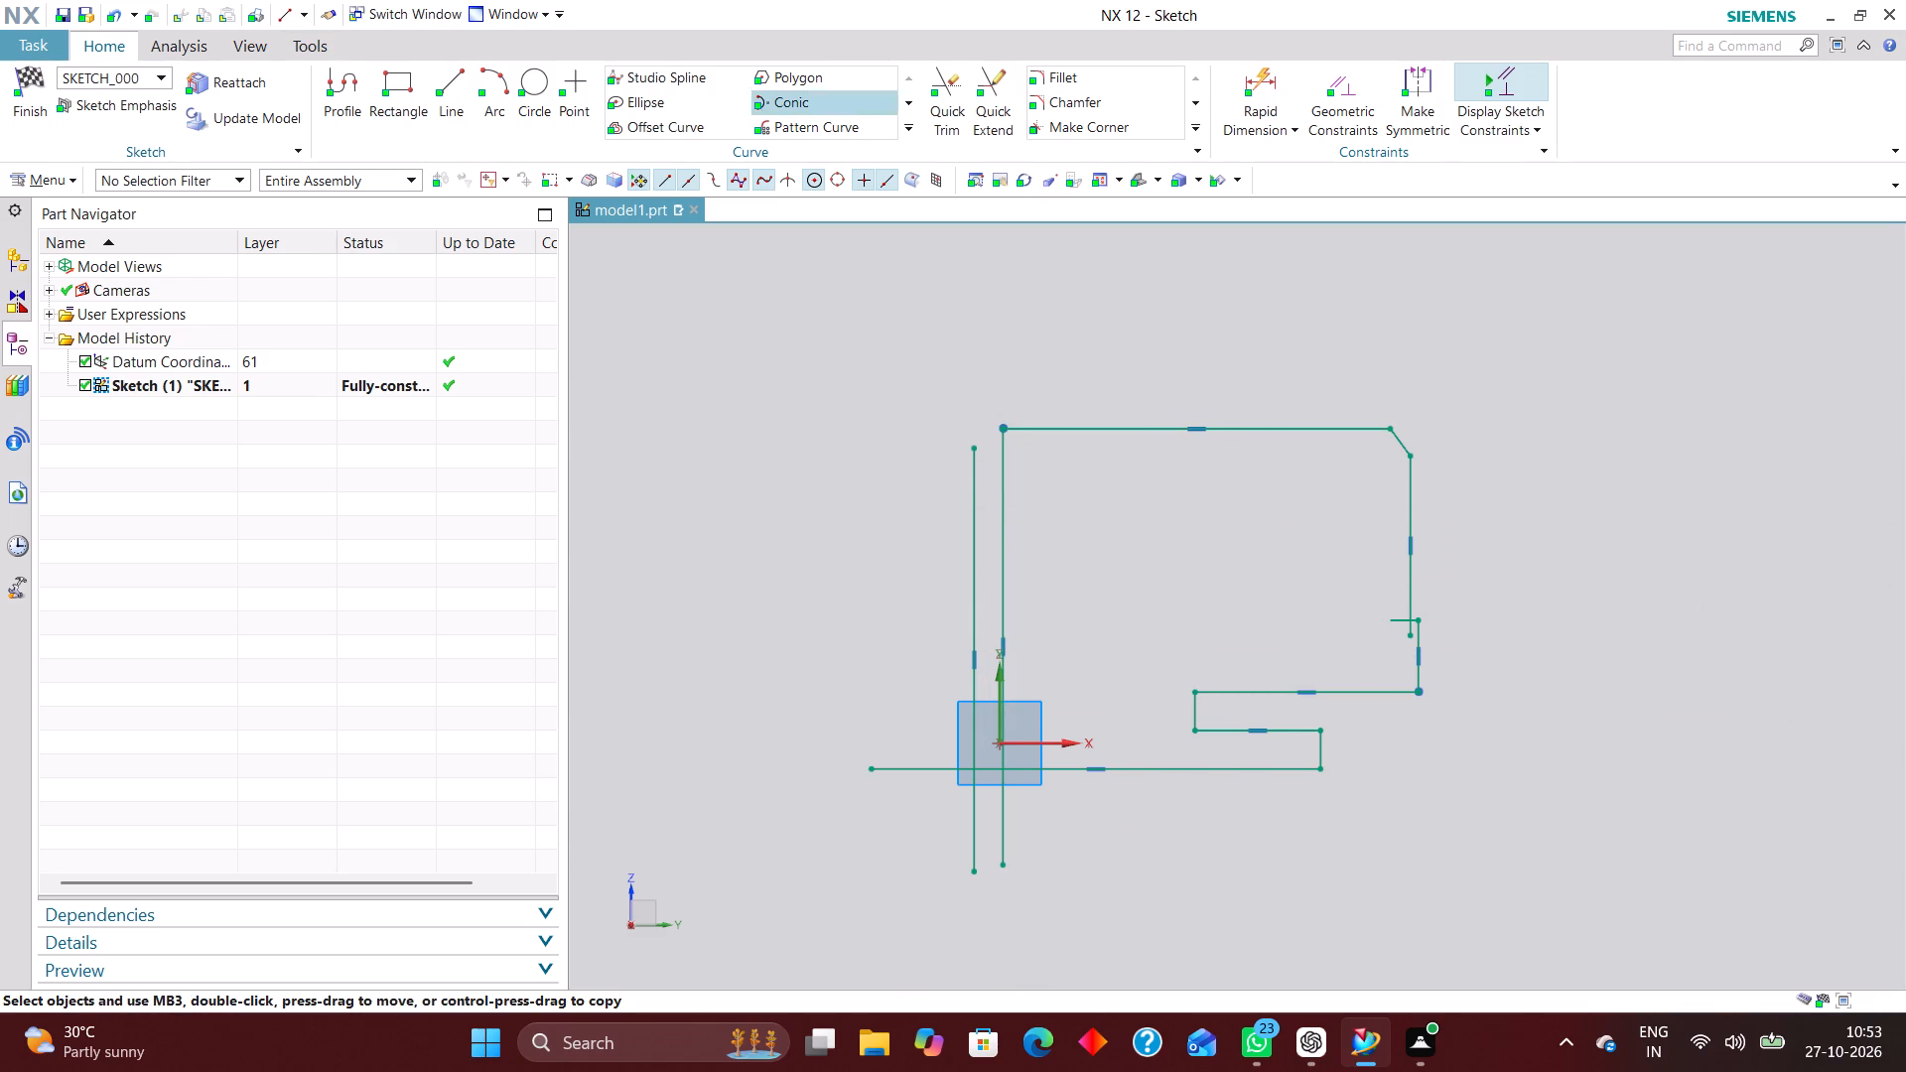
Quick Trim away the original vertical line and the overhanging line ends at the profile's corner near the origin.
{"action": "left_click", "coordinate": [943, 104]}
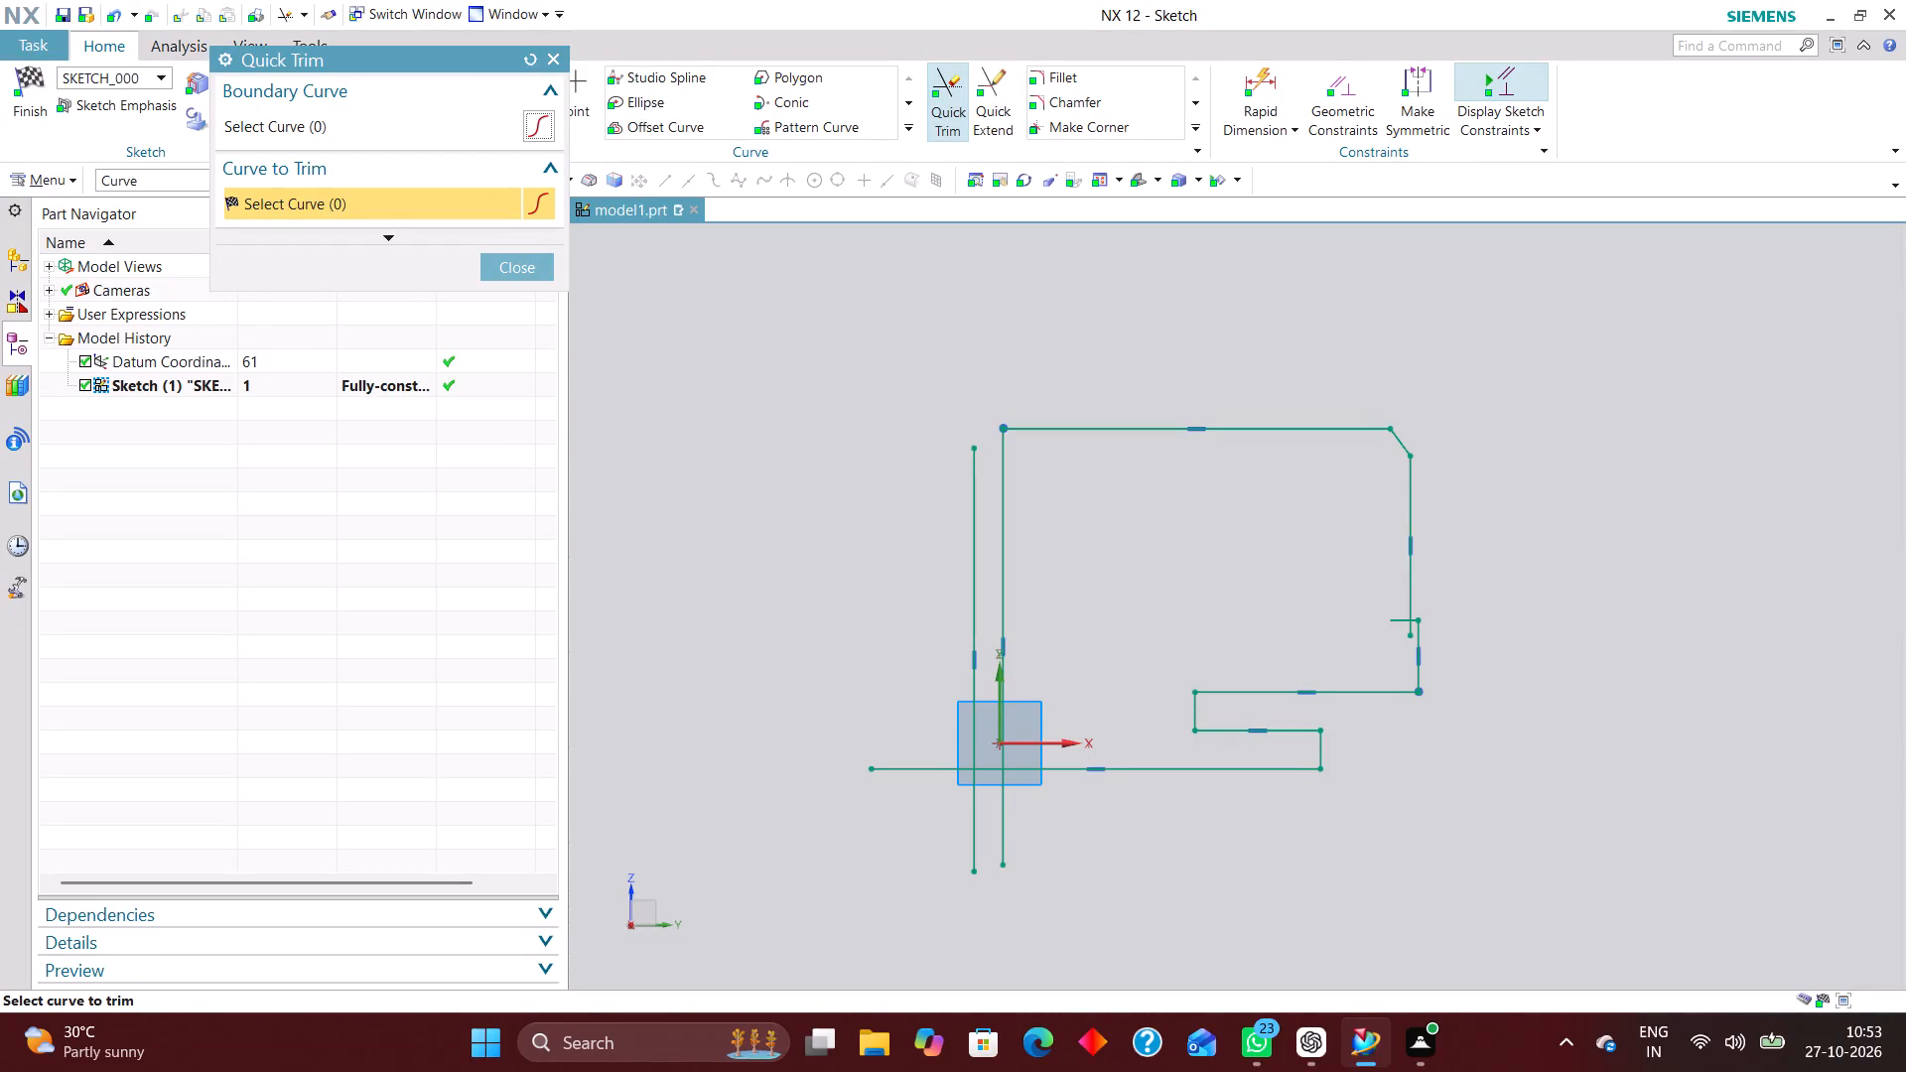
{"action": "scroll", "coordinate": [975, 757], "scroll_direction": "up", "scroll_amount": 5}
{"action": "left_click", "coordinate": [977, 726]}
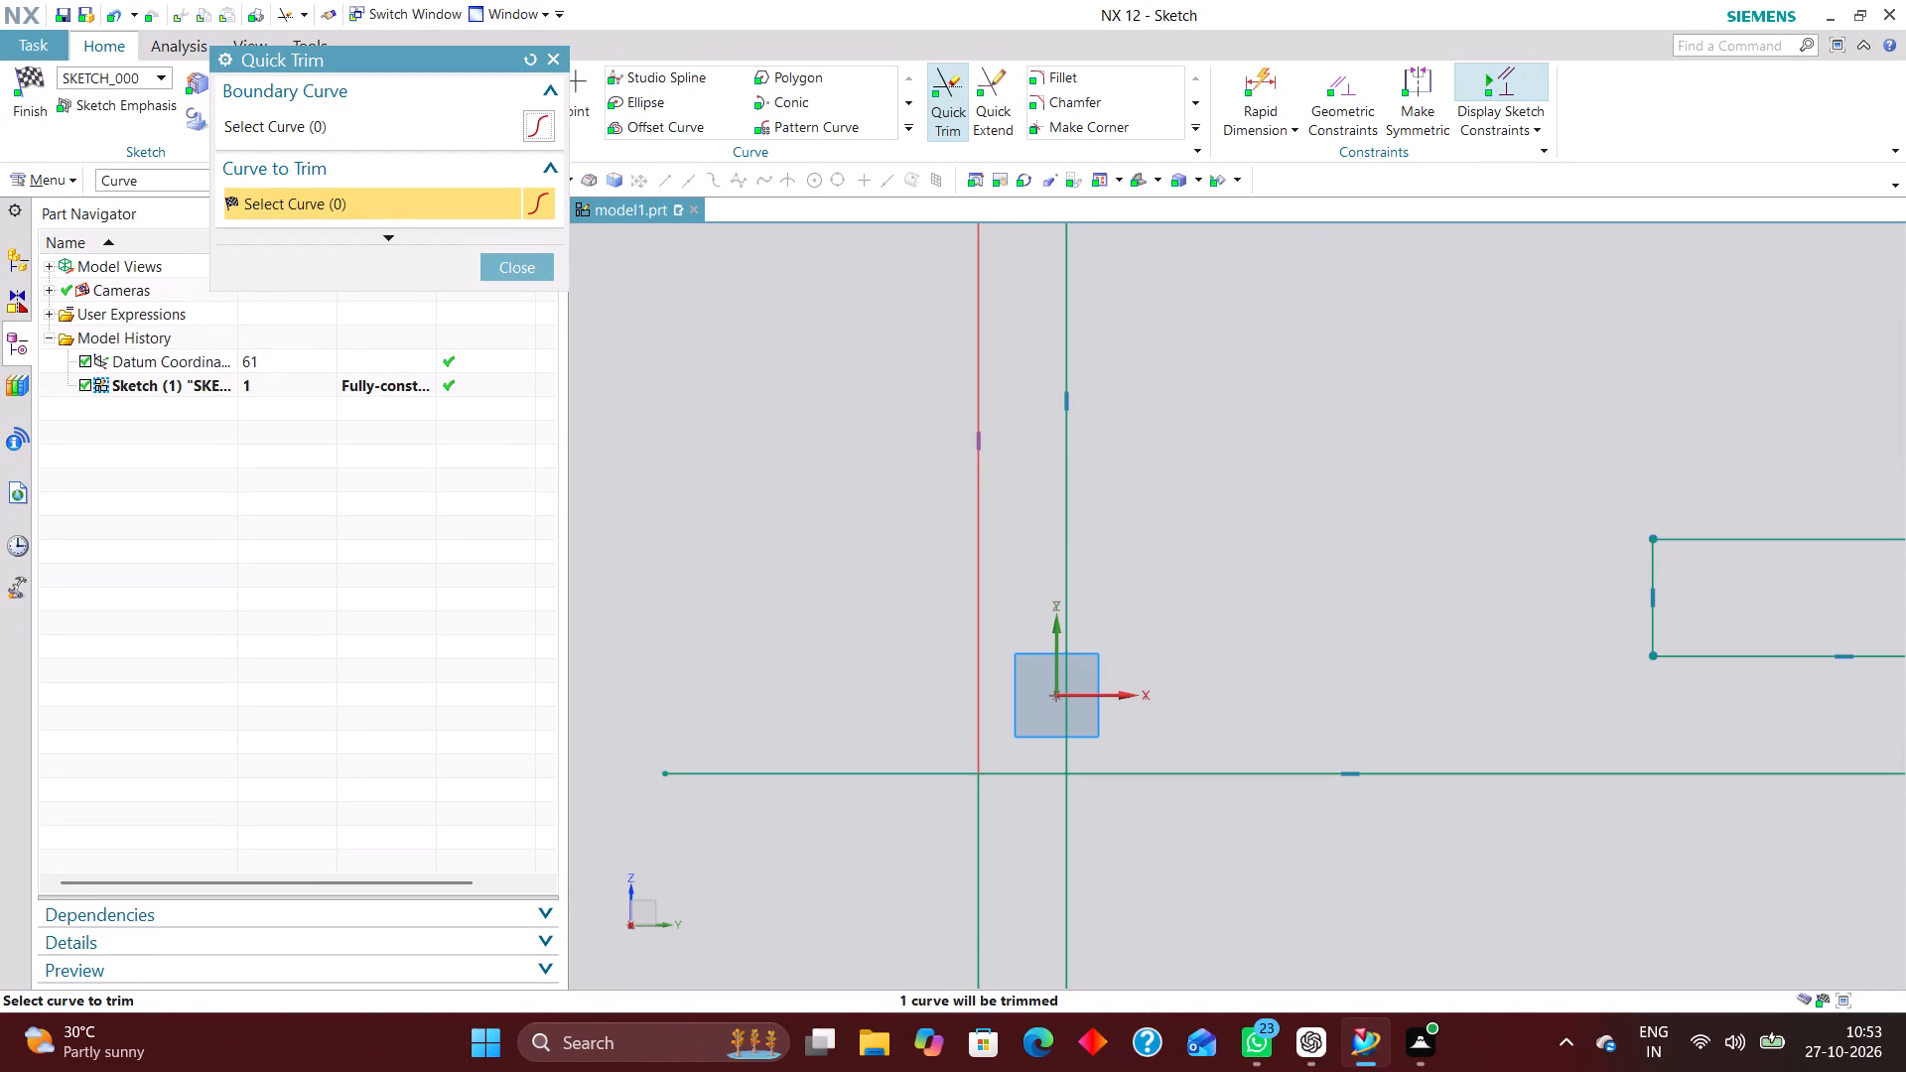
{"action": "left_click", "coordinate": [907, 768]}
{"action": "left_click", "coordinate": [972, 833]}
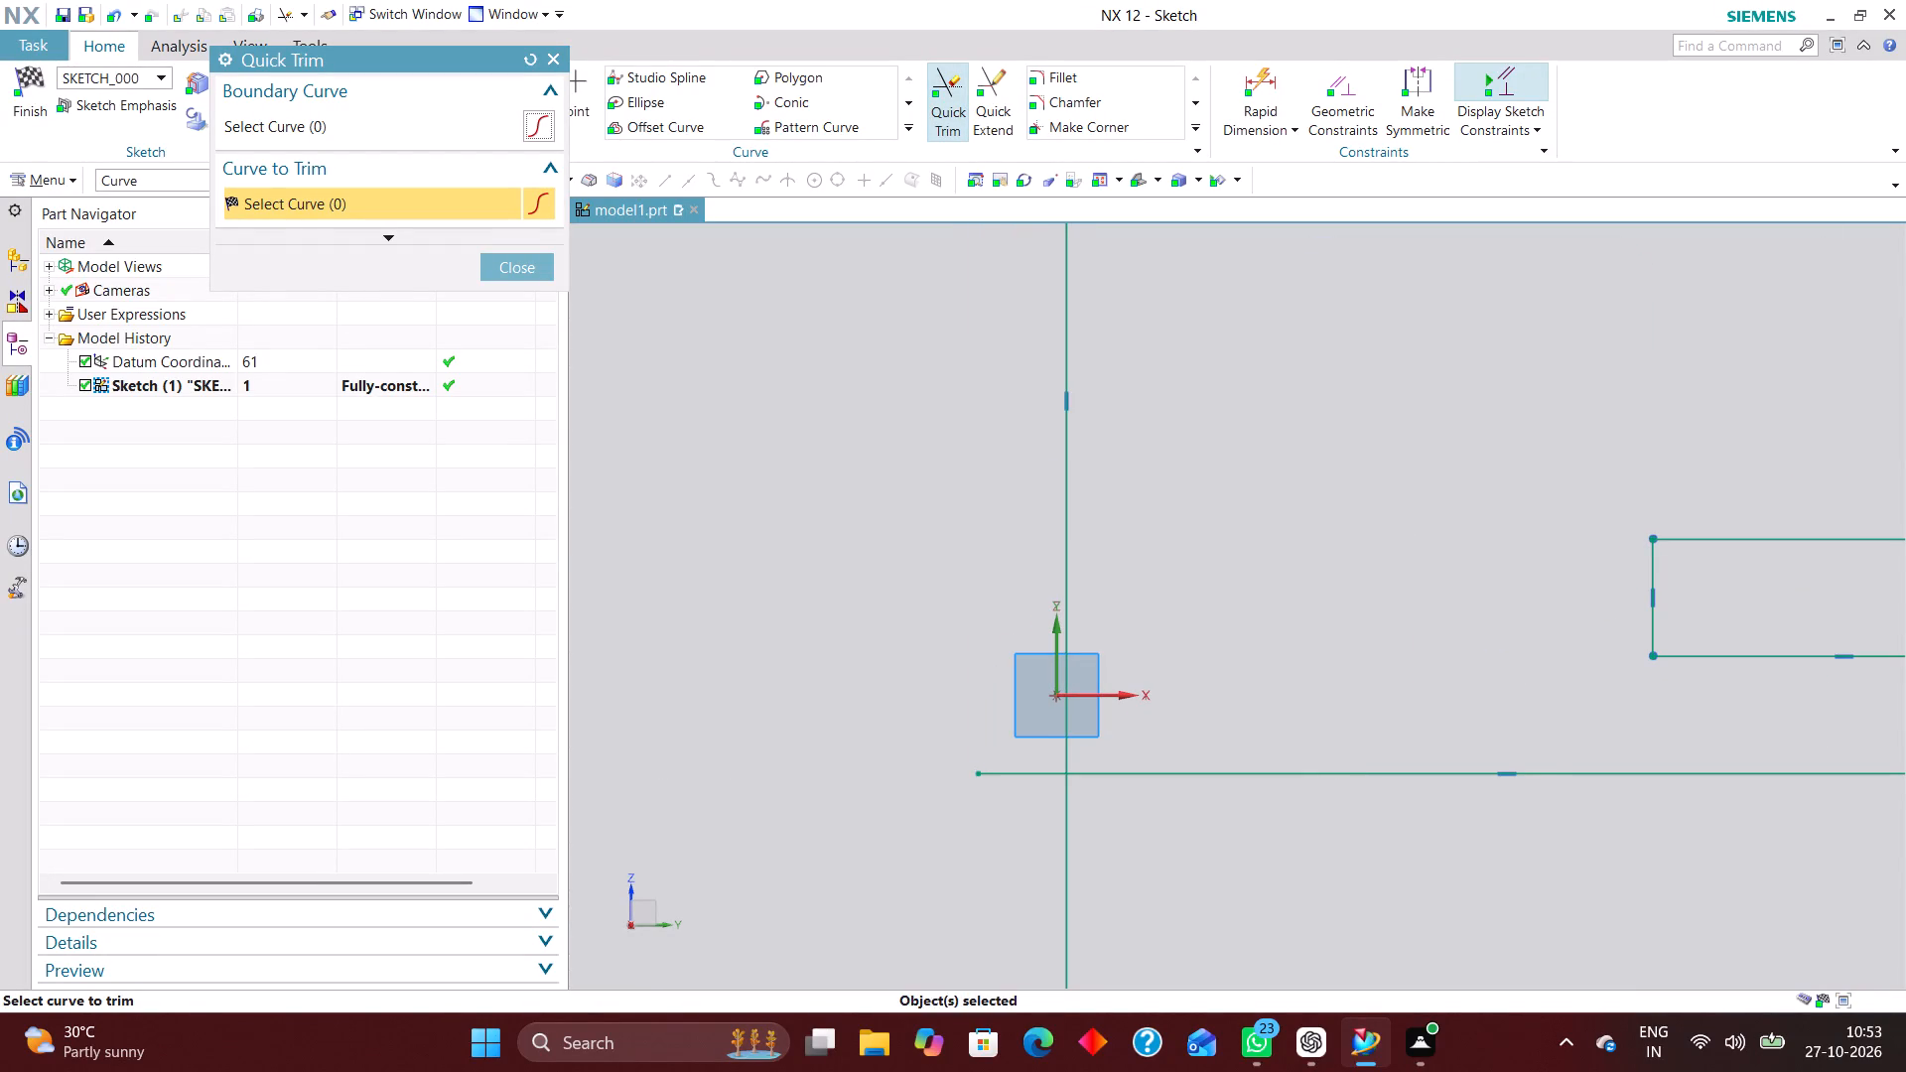
{"action": "left_click", "coordinate": [1023, 775]}
{"action": "scroll", "coordinate": [998, 687], "scroll_direction": "down", "scroll_amount": 2}
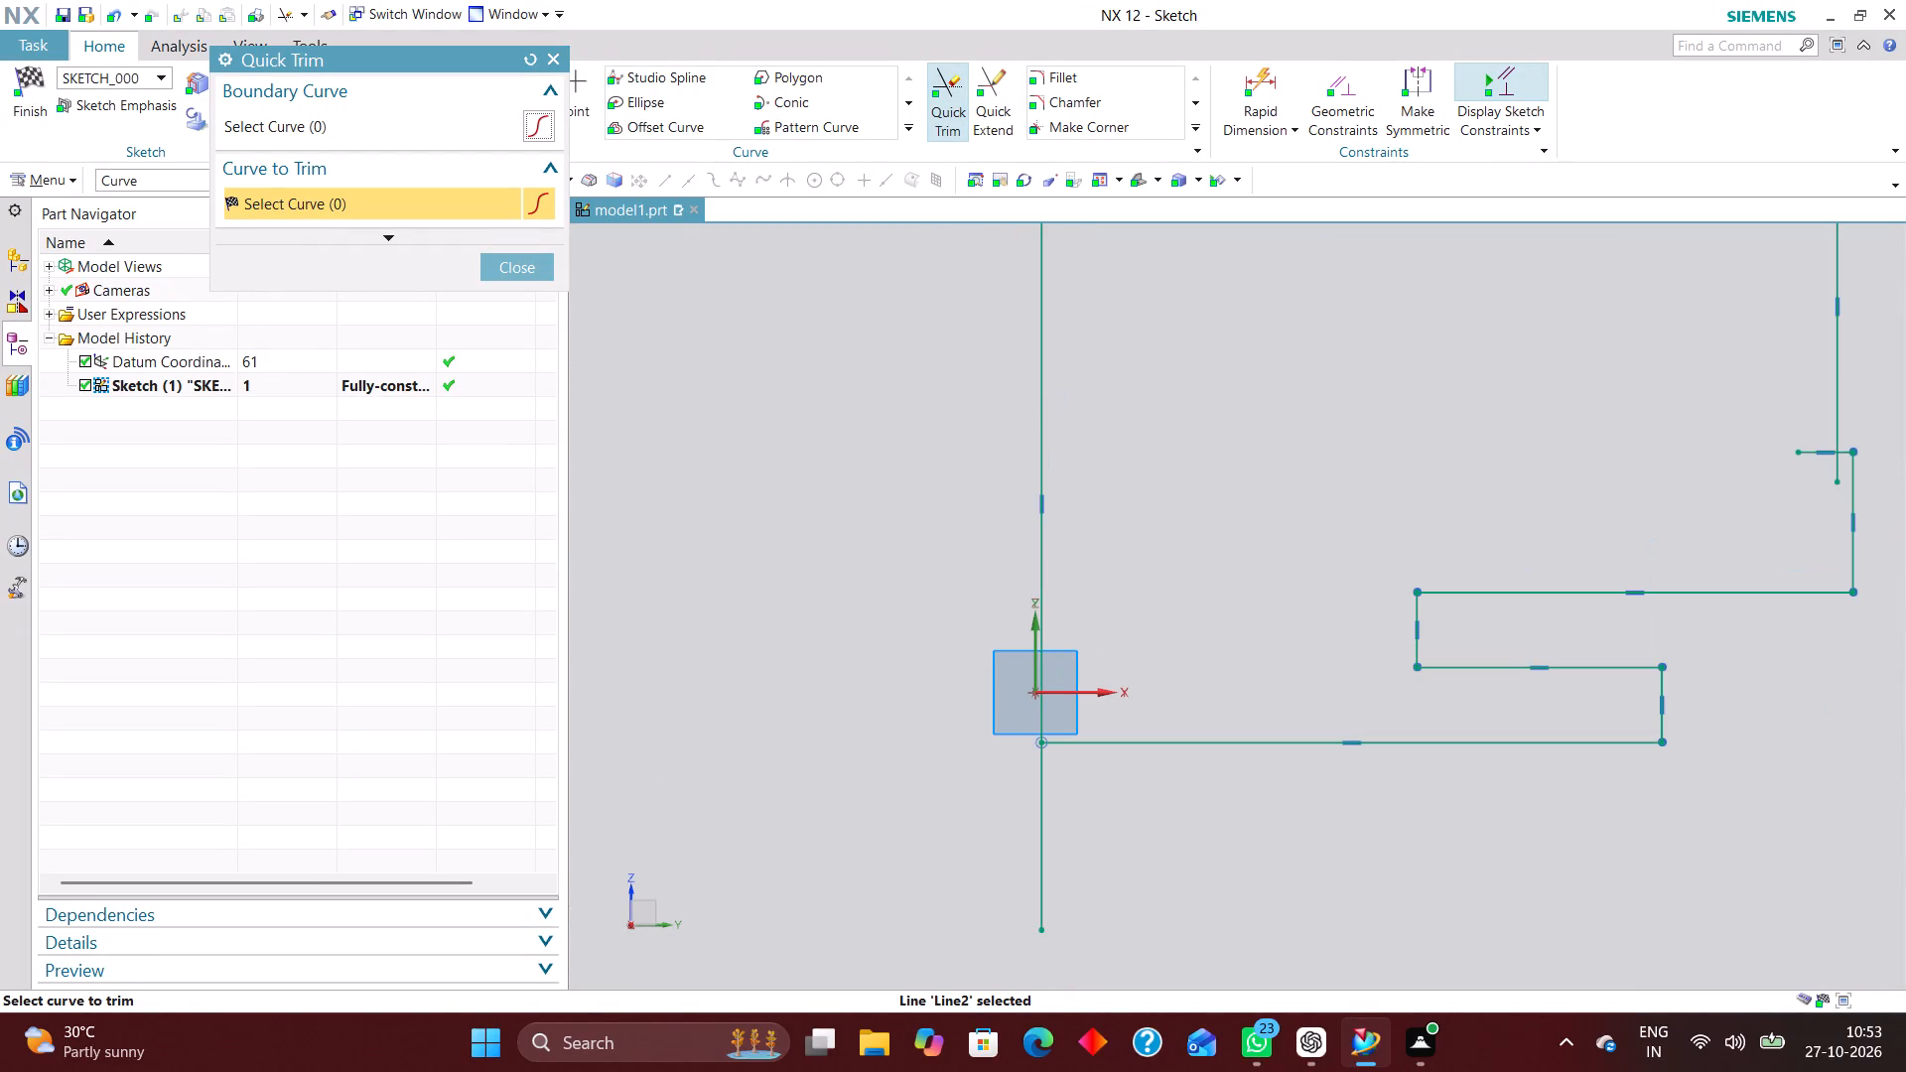
{"action": "left_click", "coordinate": [1033, 847]}
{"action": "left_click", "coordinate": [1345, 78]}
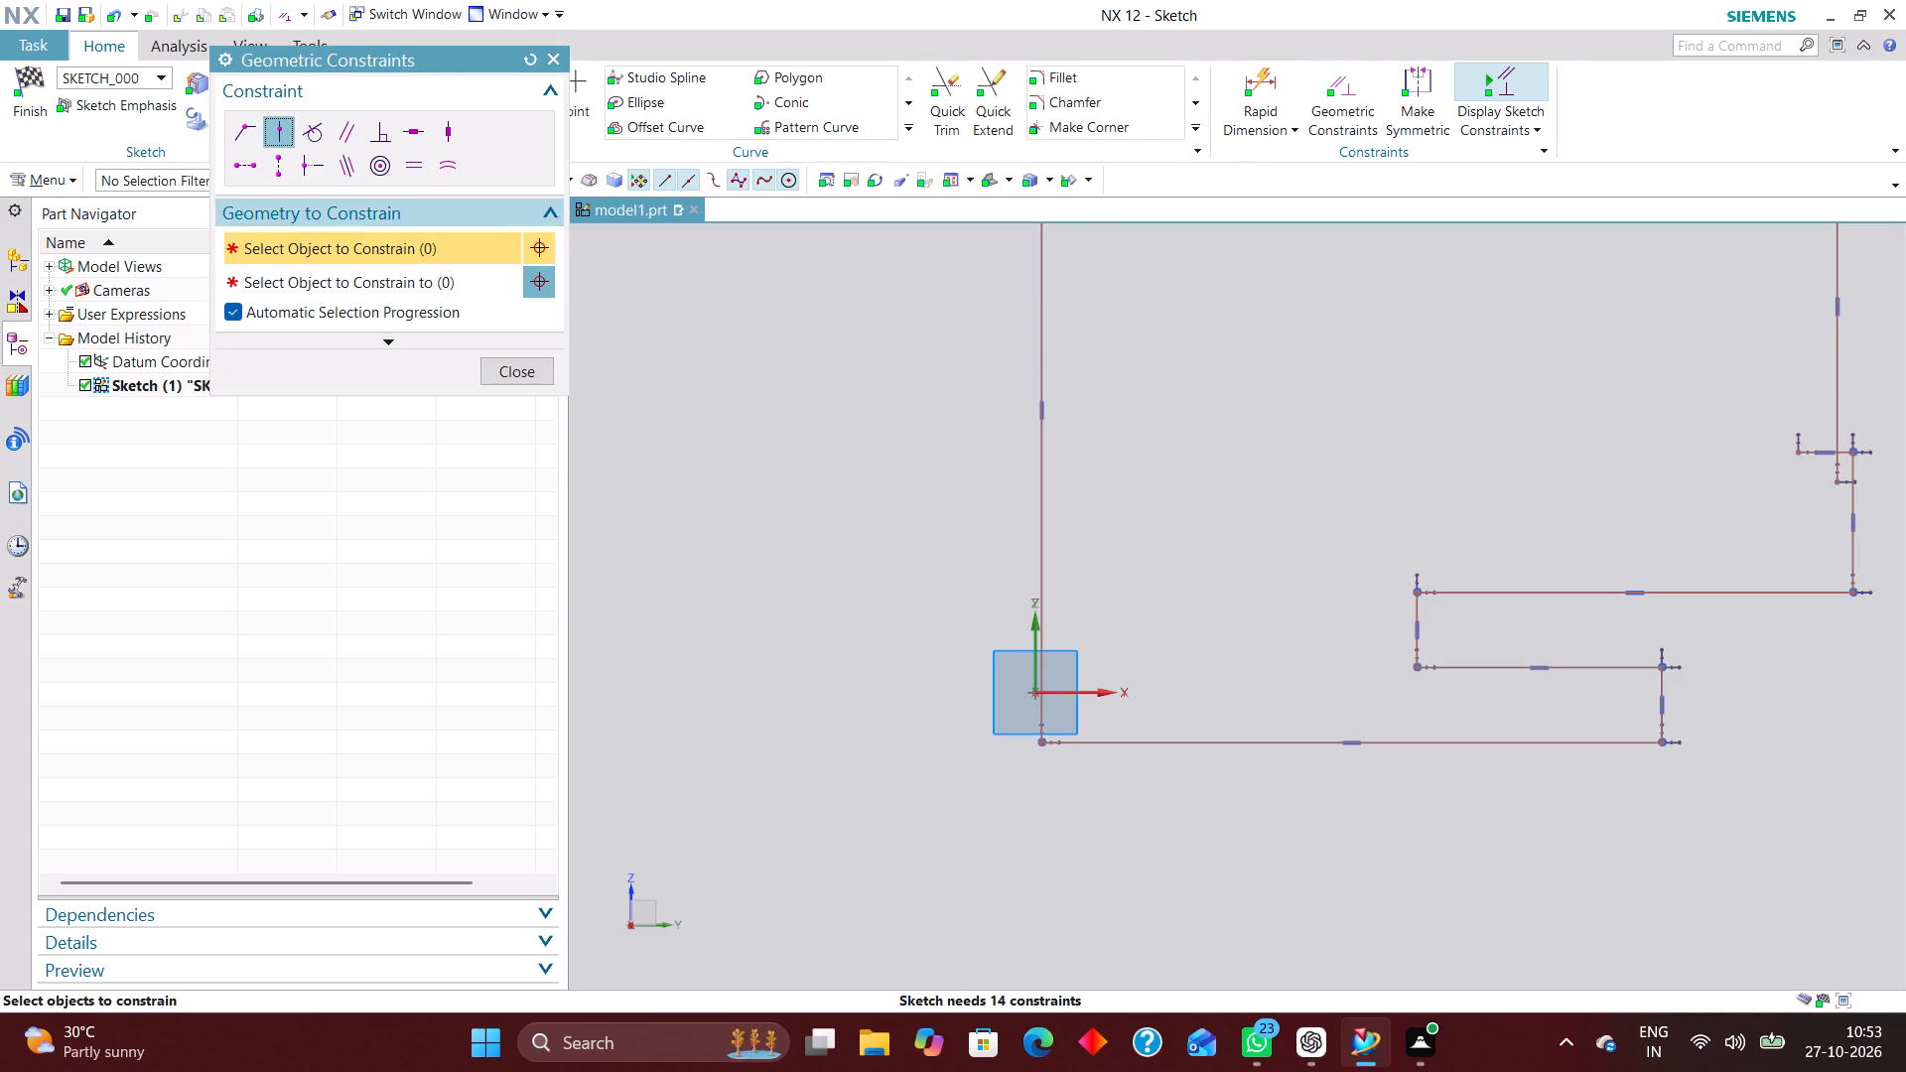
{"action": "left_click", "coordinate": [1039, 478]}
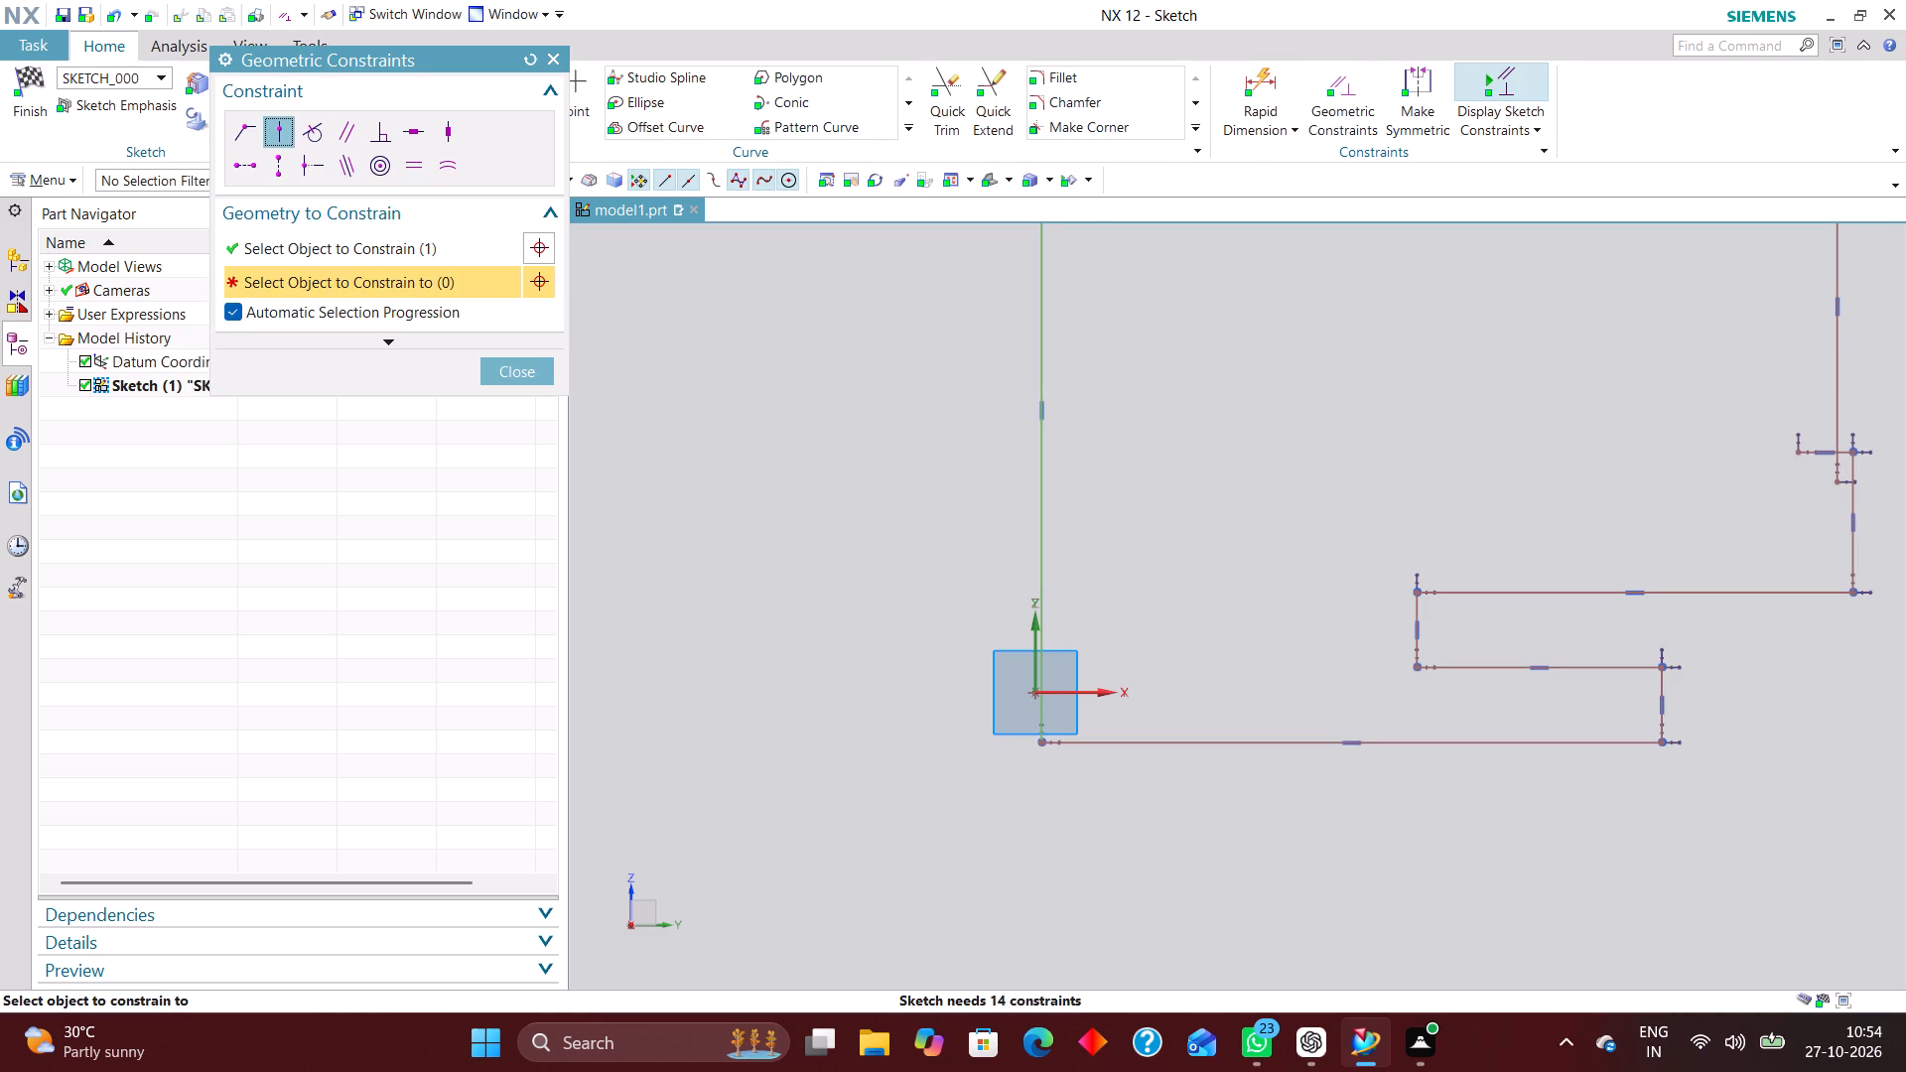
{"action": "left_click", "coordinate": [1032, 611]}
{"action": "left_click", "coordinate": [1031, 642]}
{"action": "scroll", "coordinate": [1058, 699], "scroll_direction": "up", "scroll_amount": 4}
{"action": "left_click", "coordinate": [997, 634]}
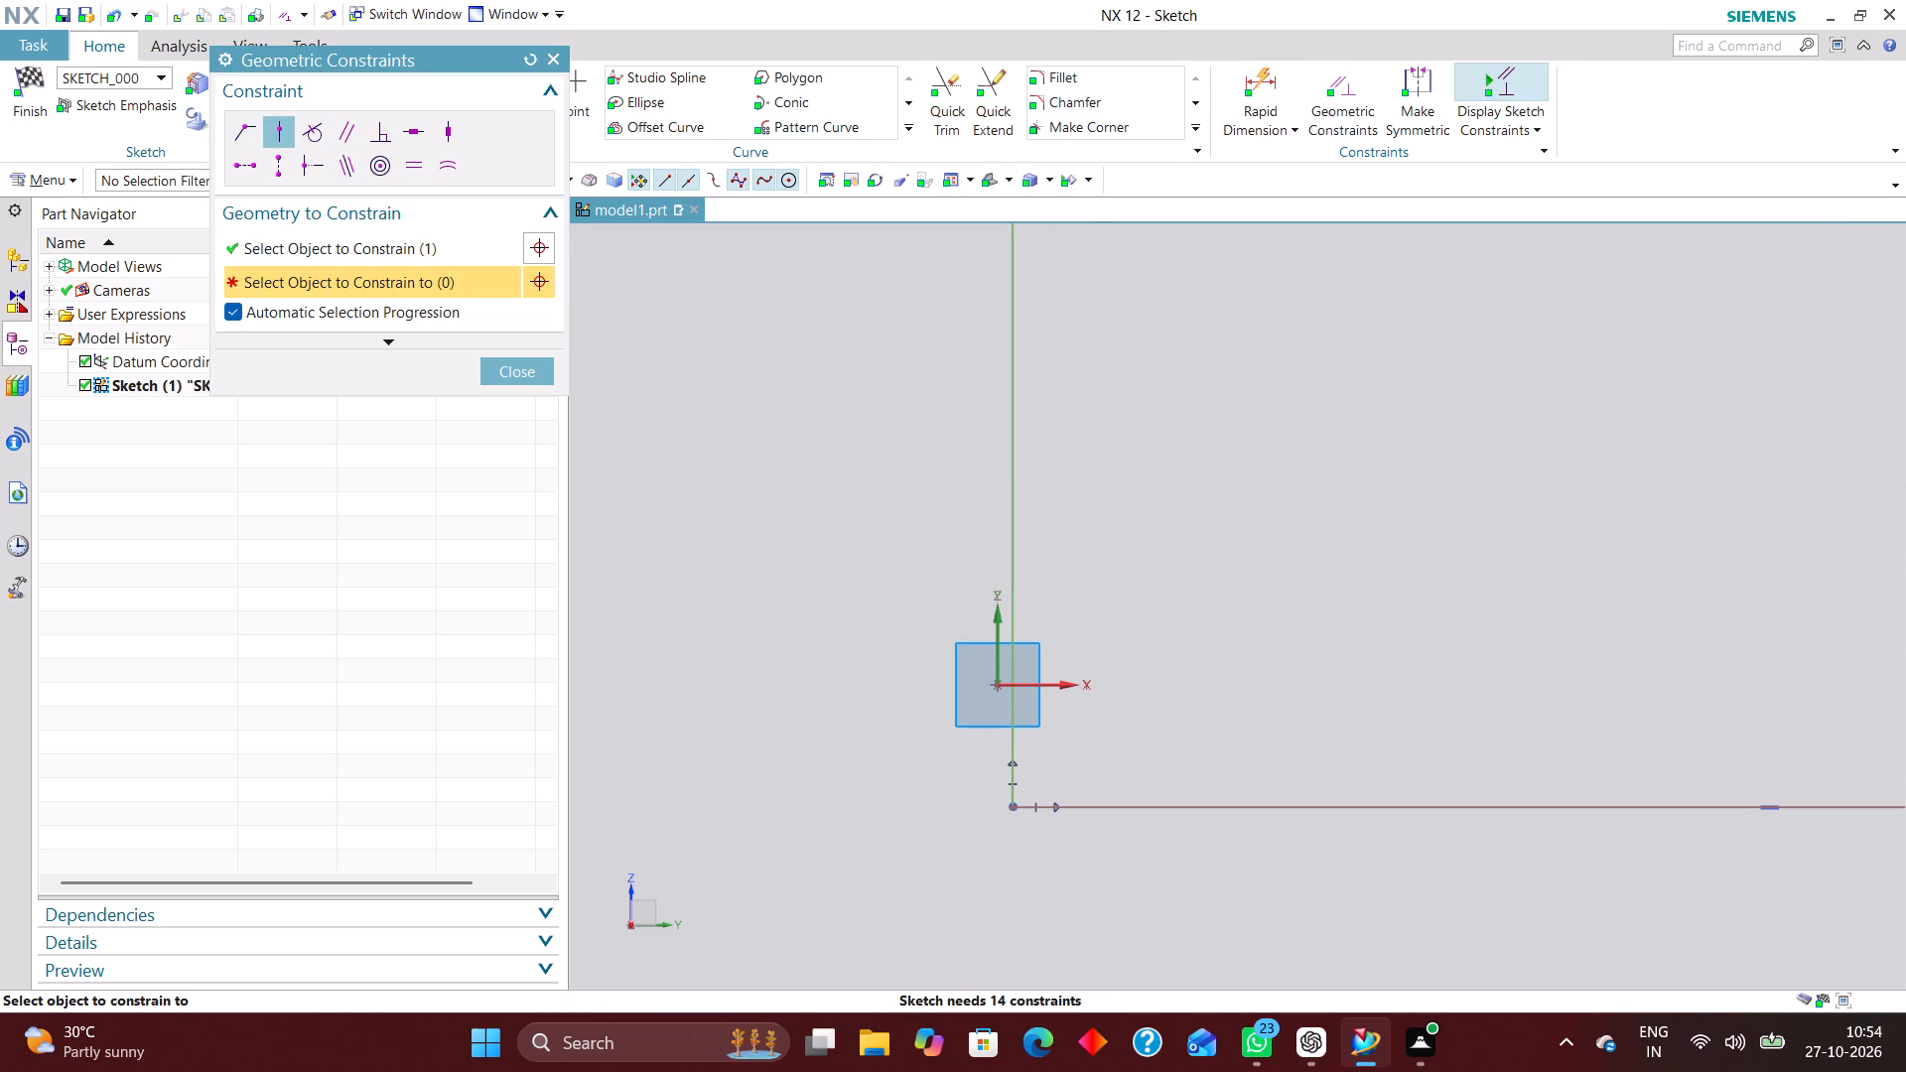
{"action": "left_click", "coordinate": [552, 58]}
Apply a Point on Curve constraint placing the midpoint of the profile's long inner vertical line on the vertical sketch axis.
{"action": "left_click", "coordinate": [1336, 71]}
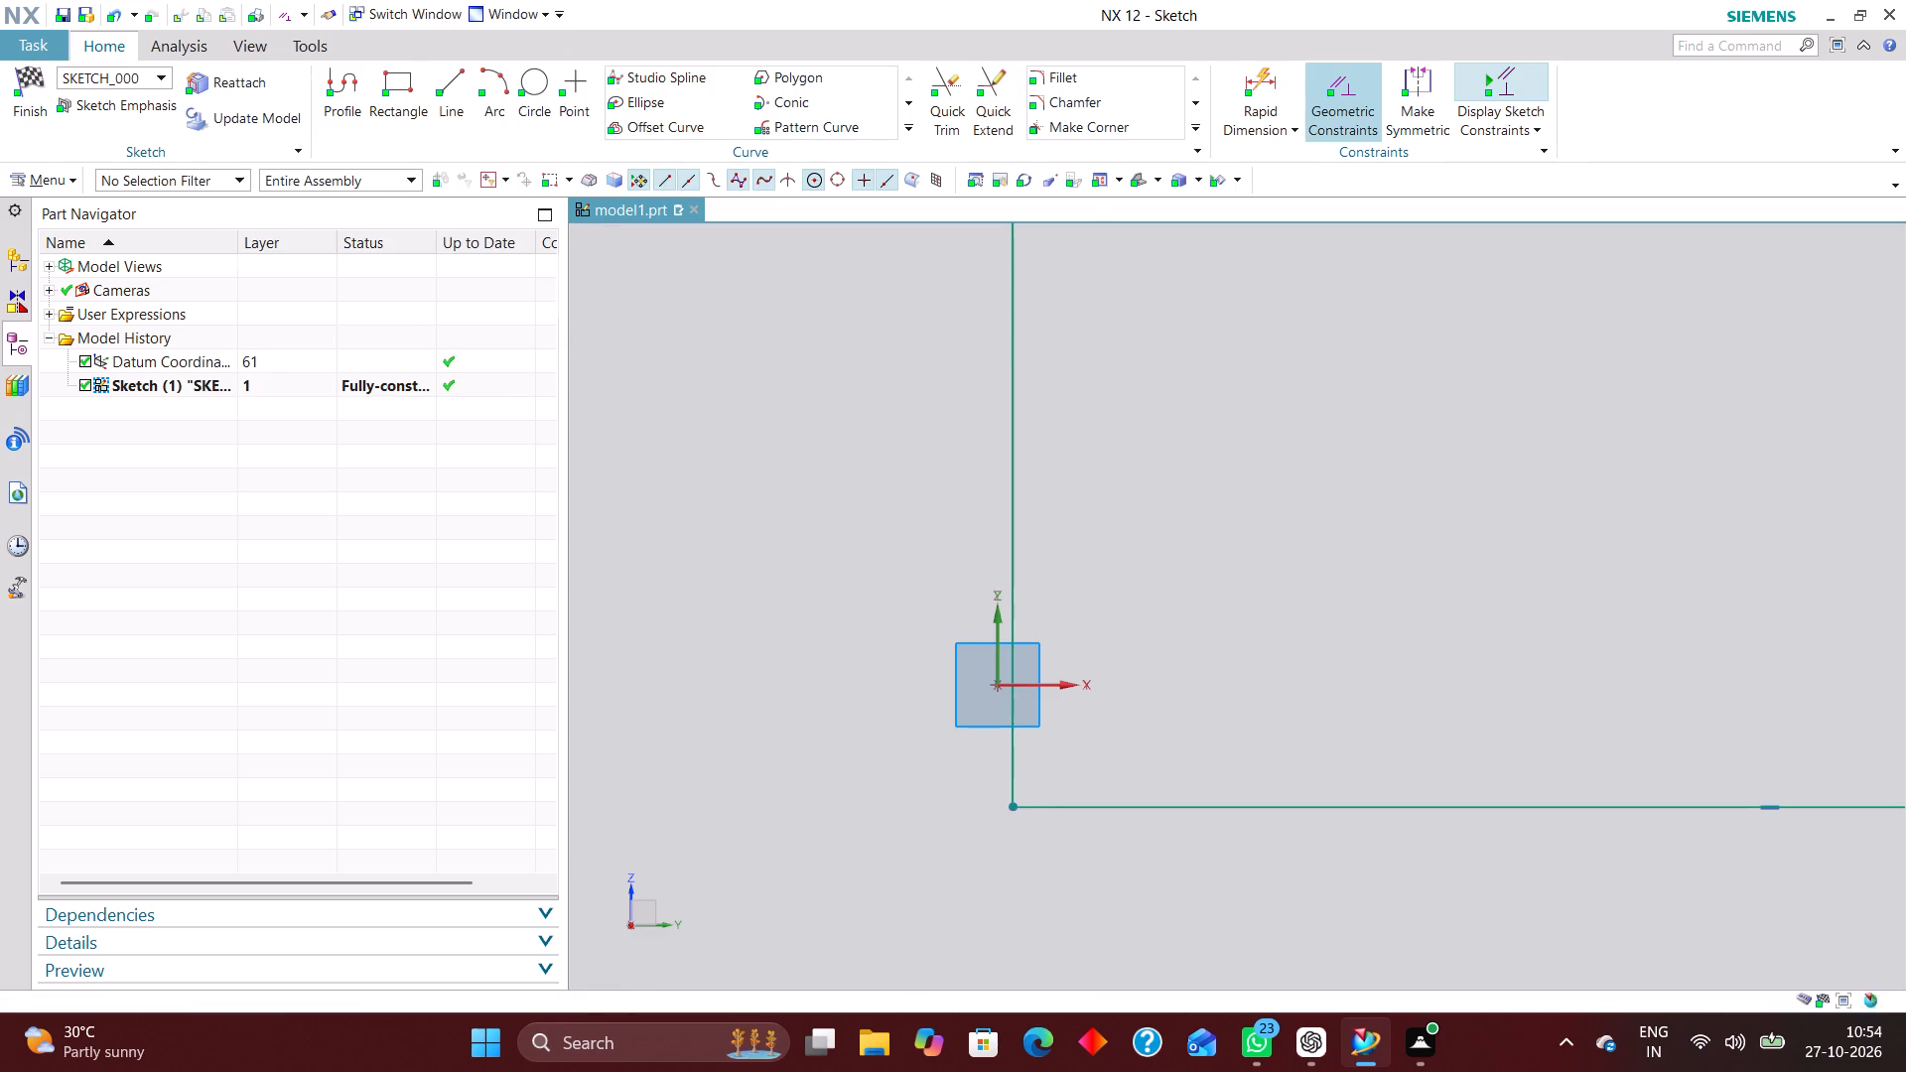
{"action": "scroll", "coordinate": [872, 450], "scroll_direction": "down", "scroll_amount": 5}
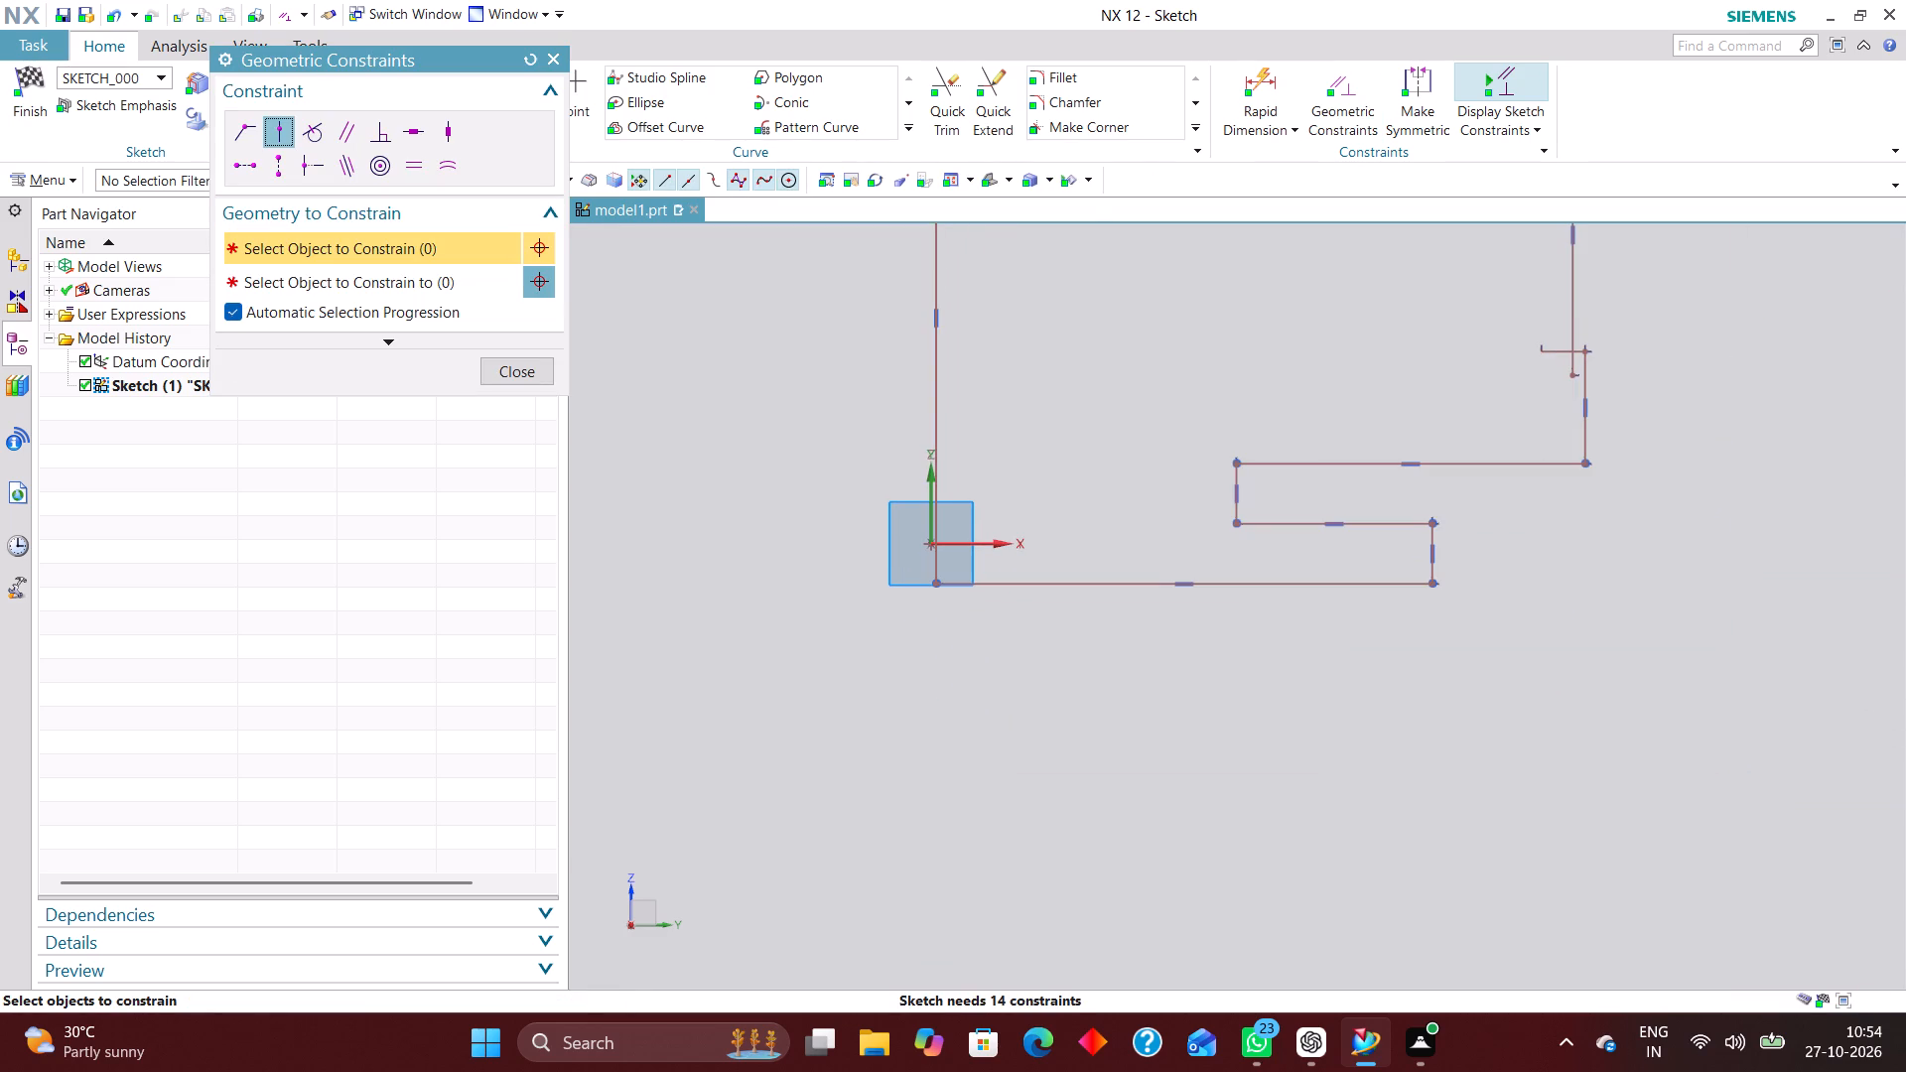
{"action": "scroll", "coordinate": [948, 448], "scroll_direction": "down", "scroll_amount": 2}
{"action": "scroll", "coordinate": [952, 333], "scroll_direction": "up", "scroll_amount": 3}
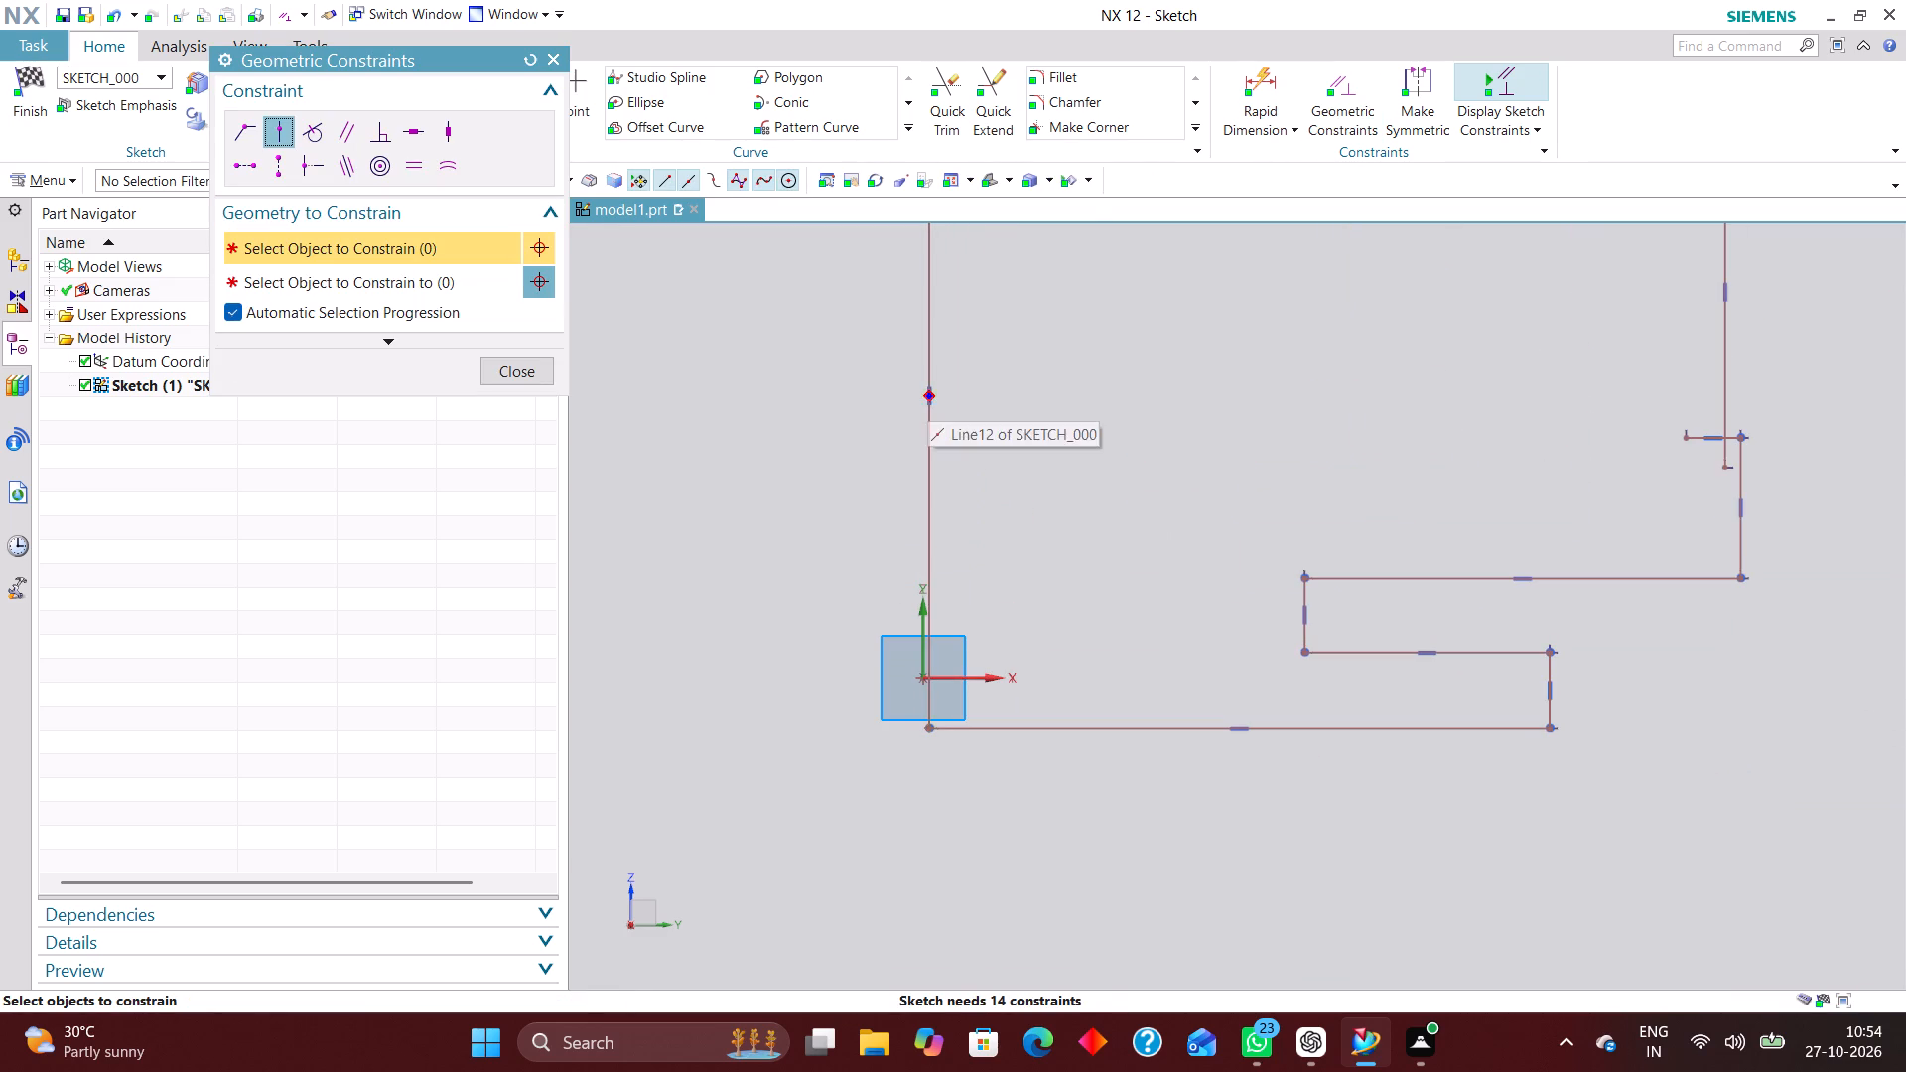
{"action": "left_click", "coordinate": [926, 395]}
{"action": "scroll", "coordinate": [924, 657], "scroll_direction": "up", "scroll_amount": 4}
{"action": "left_click", "coordinate": [916, 650]}
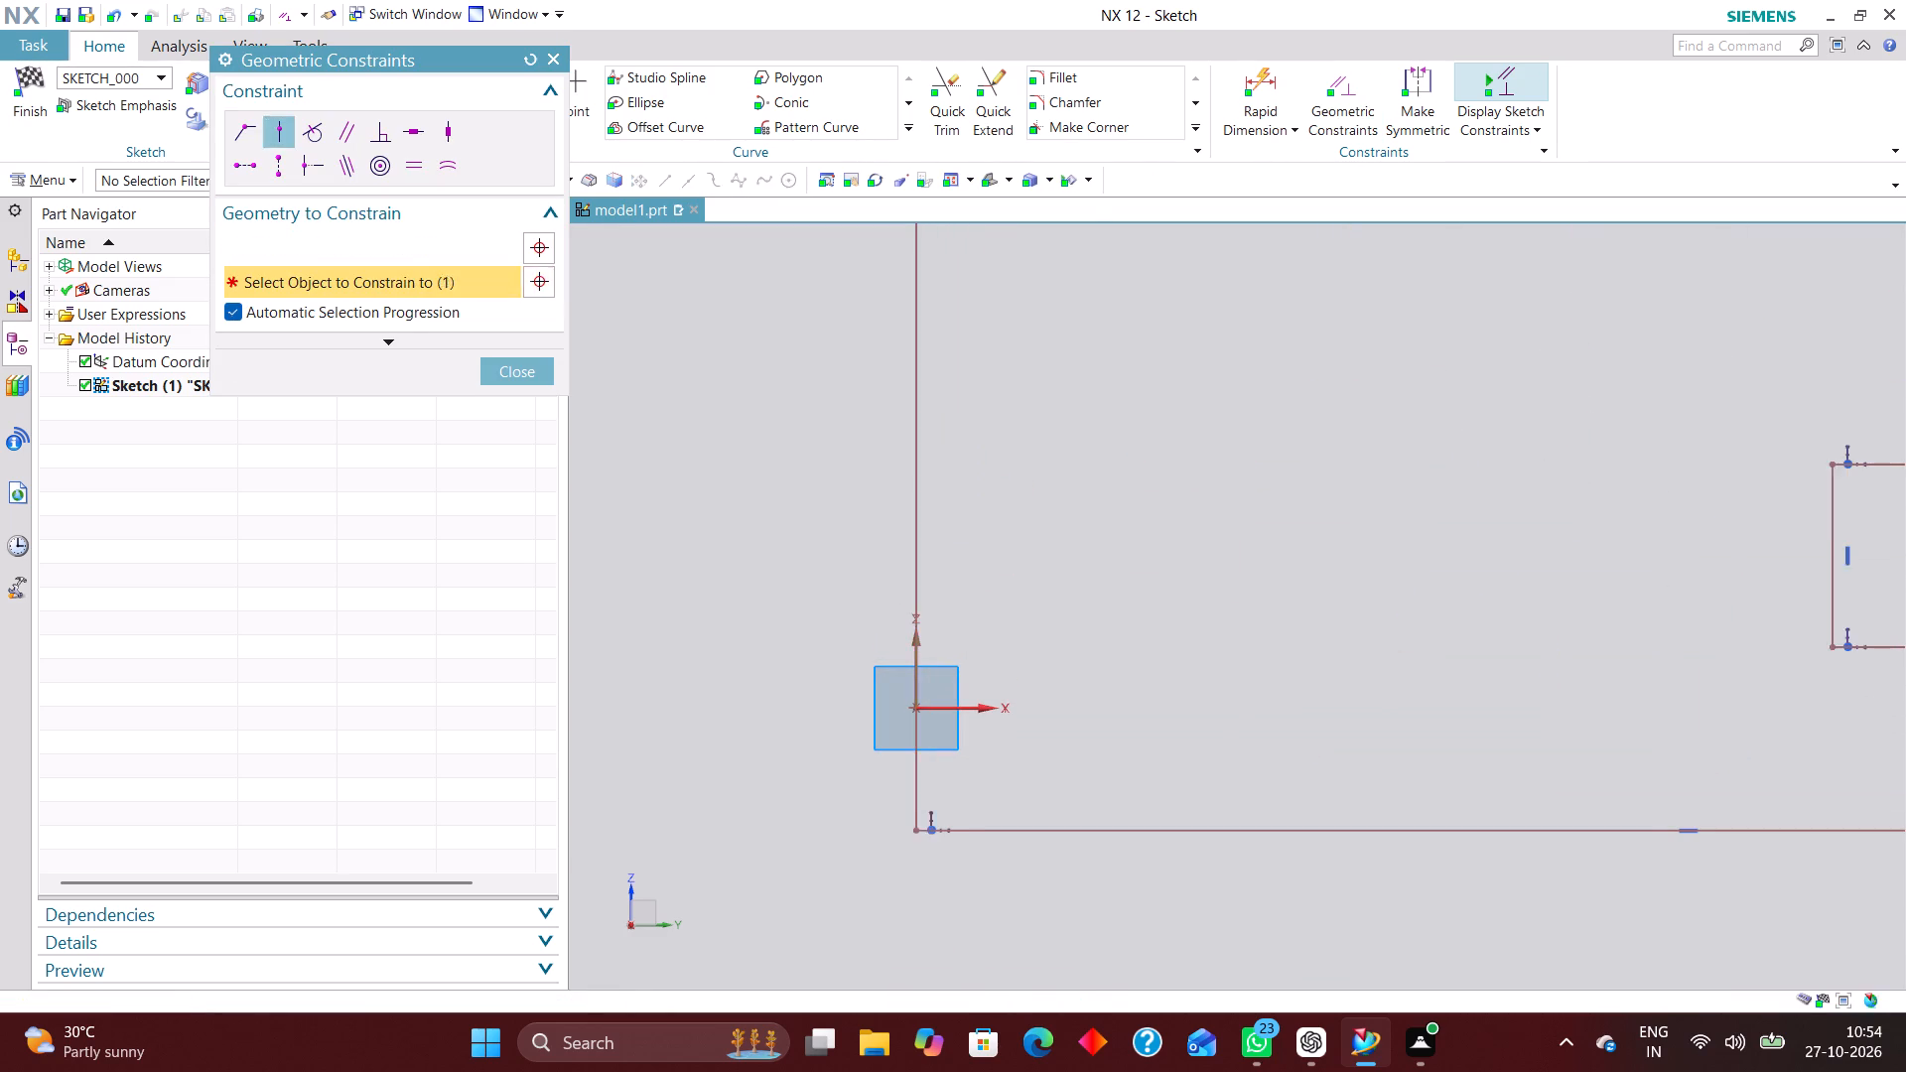
Apply a Point on Curve constraint placing the midpoint of the profile's bottom horizontal line on the horizontal sketch axis.
{"action": "scroll", "coordinate": [818, 588], "scroll_direction": "down", "scroll_amount": 2}
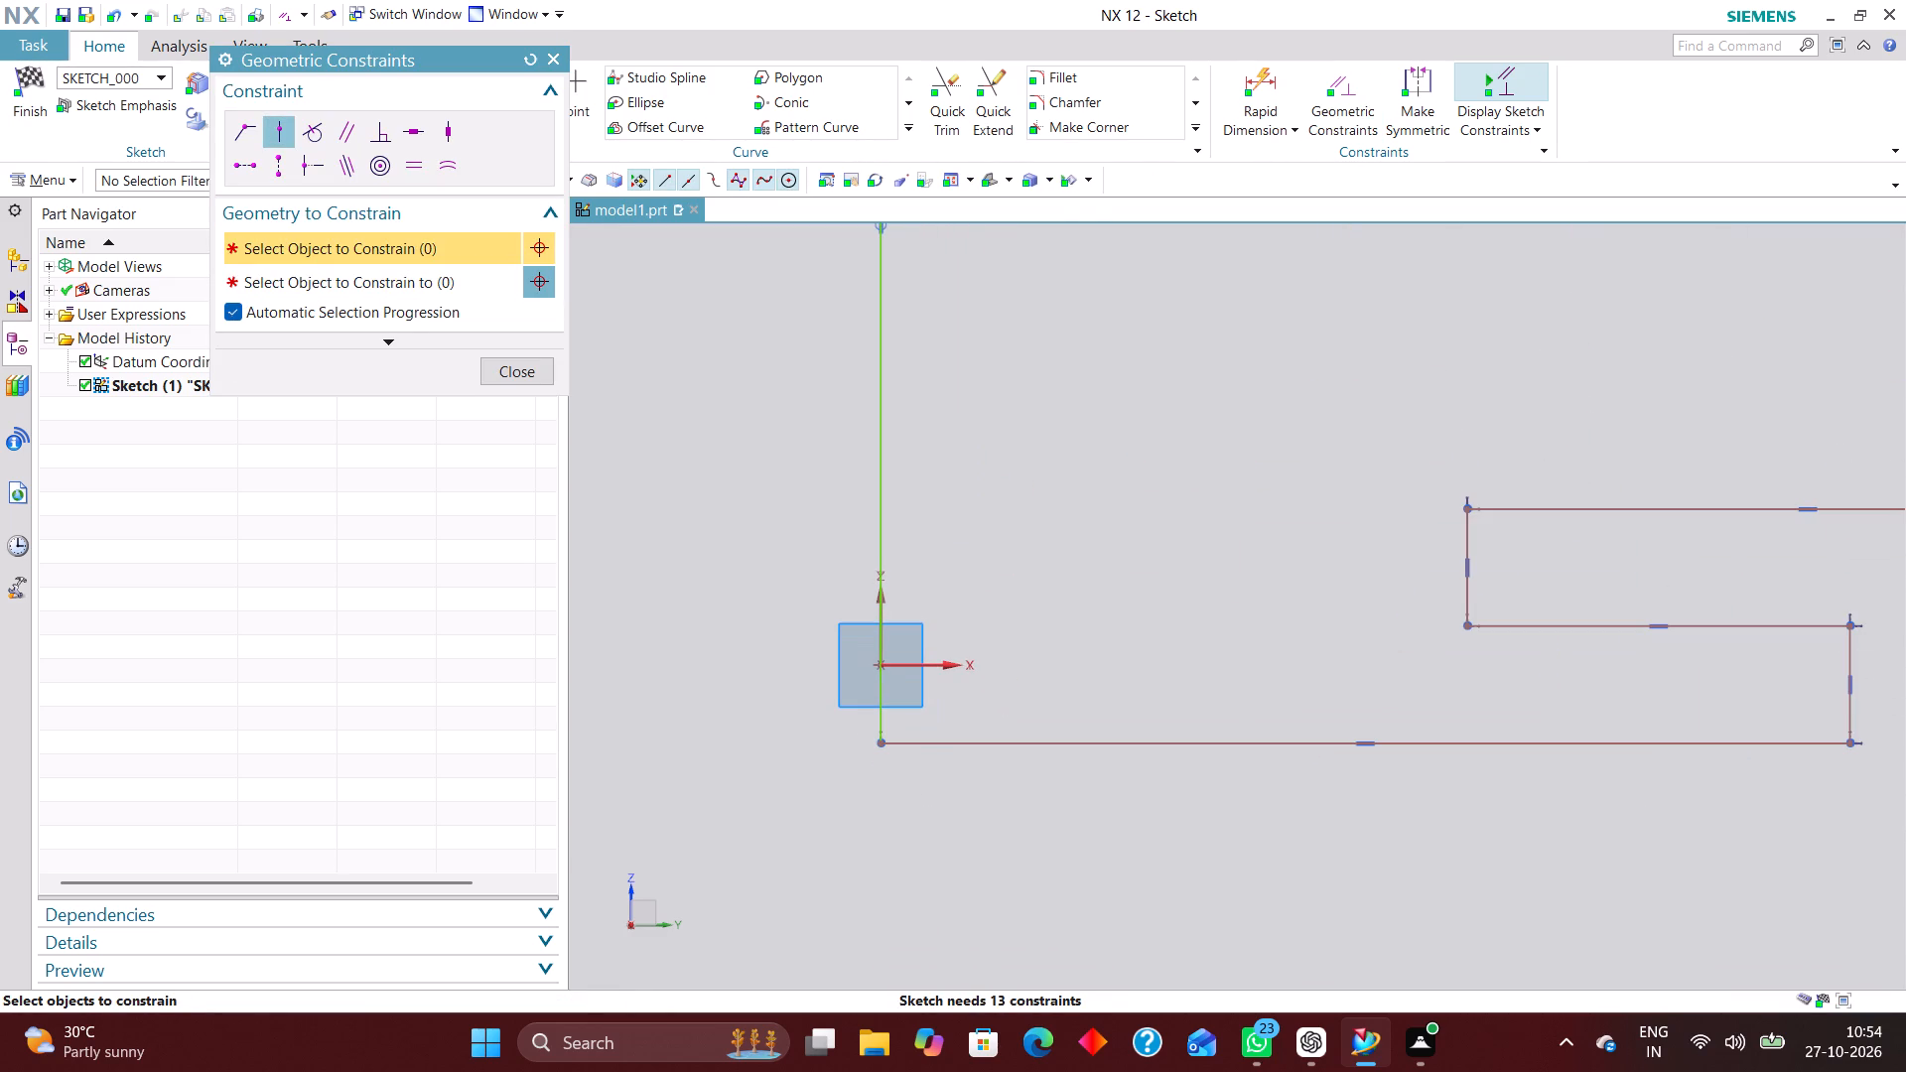
{"action": "left_click", "coordinate": [1370, 744]}
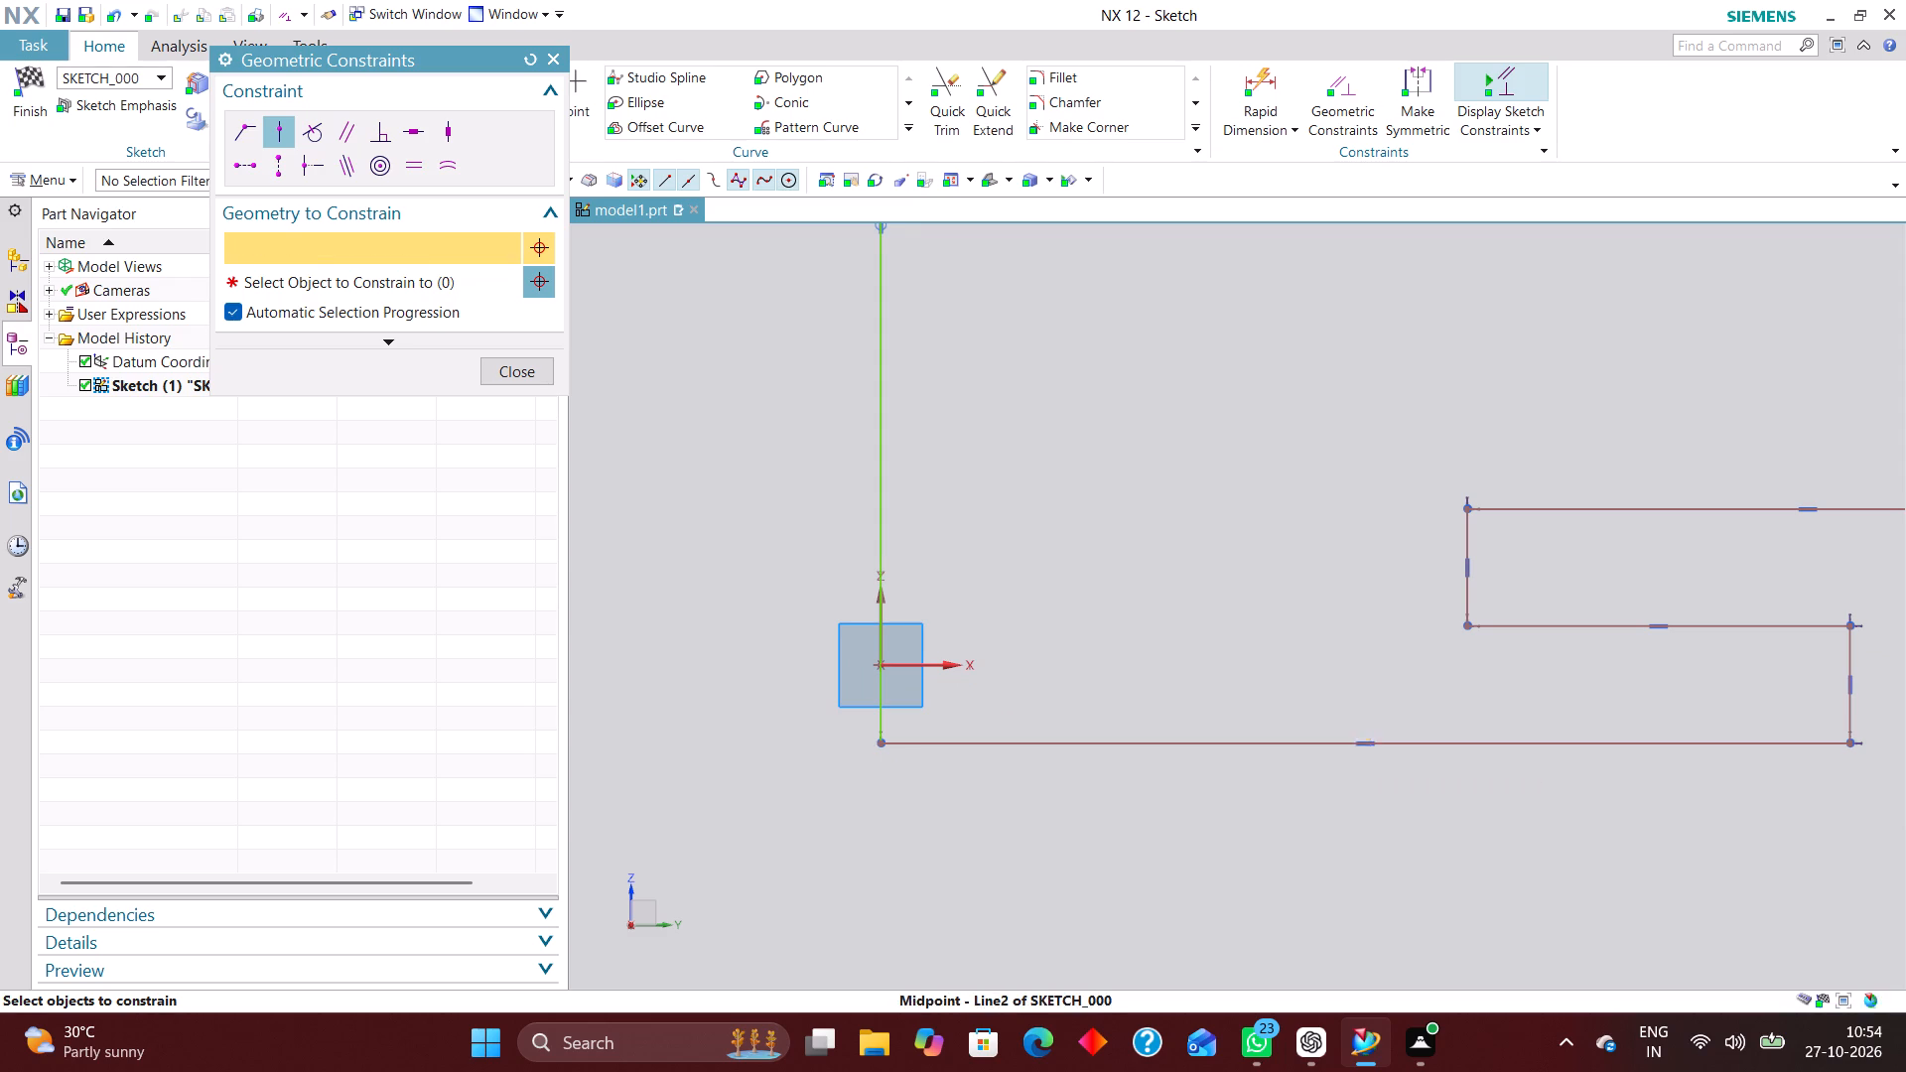
{"action": "left_click", "coordinate": [946, 661]}
{"action": "scroll", "coordinate": [864, 714], "scroll_direction": "down", "scroll_amount": 2}
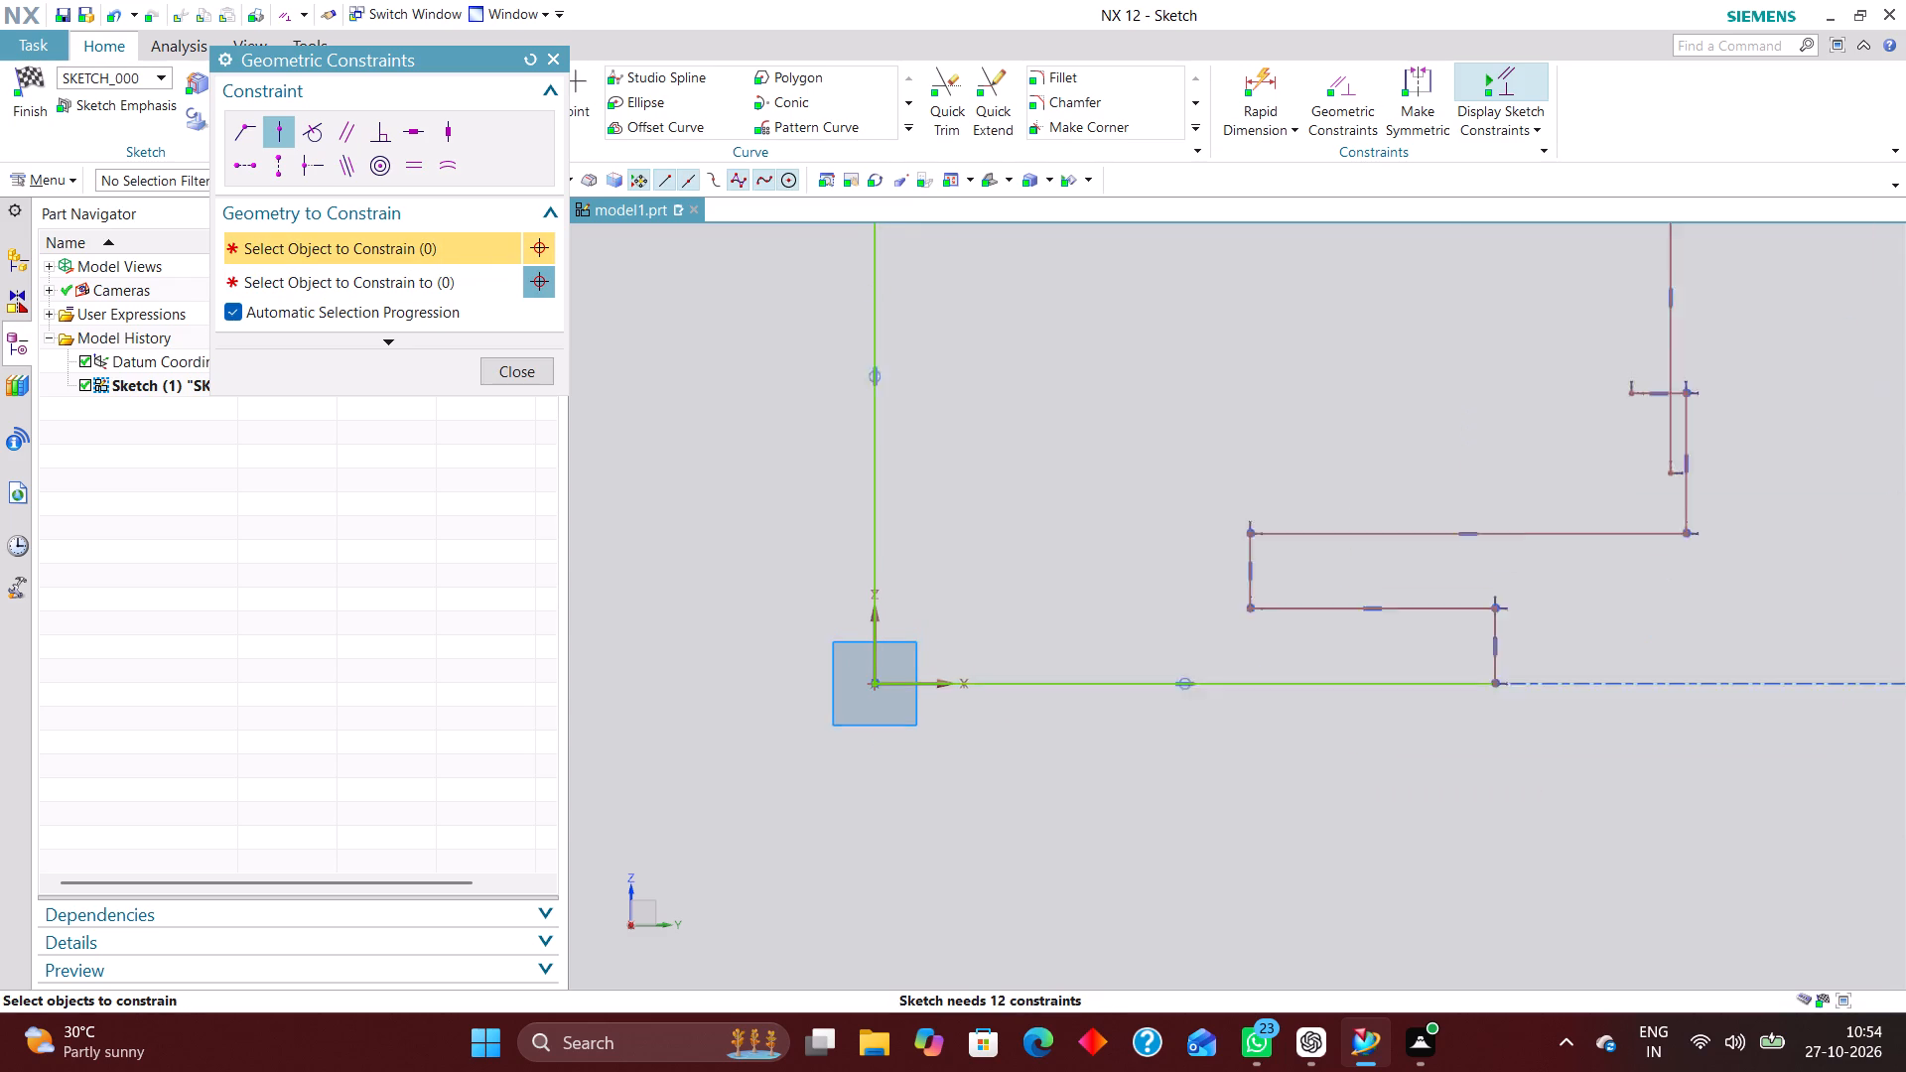
Add a Rapid Dimension of 34/2 mm to the profile's bottom horizontal line running from the origin.
{"action": "scroll", "coordinate": [865, 719], "scroll_direction": "down", "scroll_amount": 5}
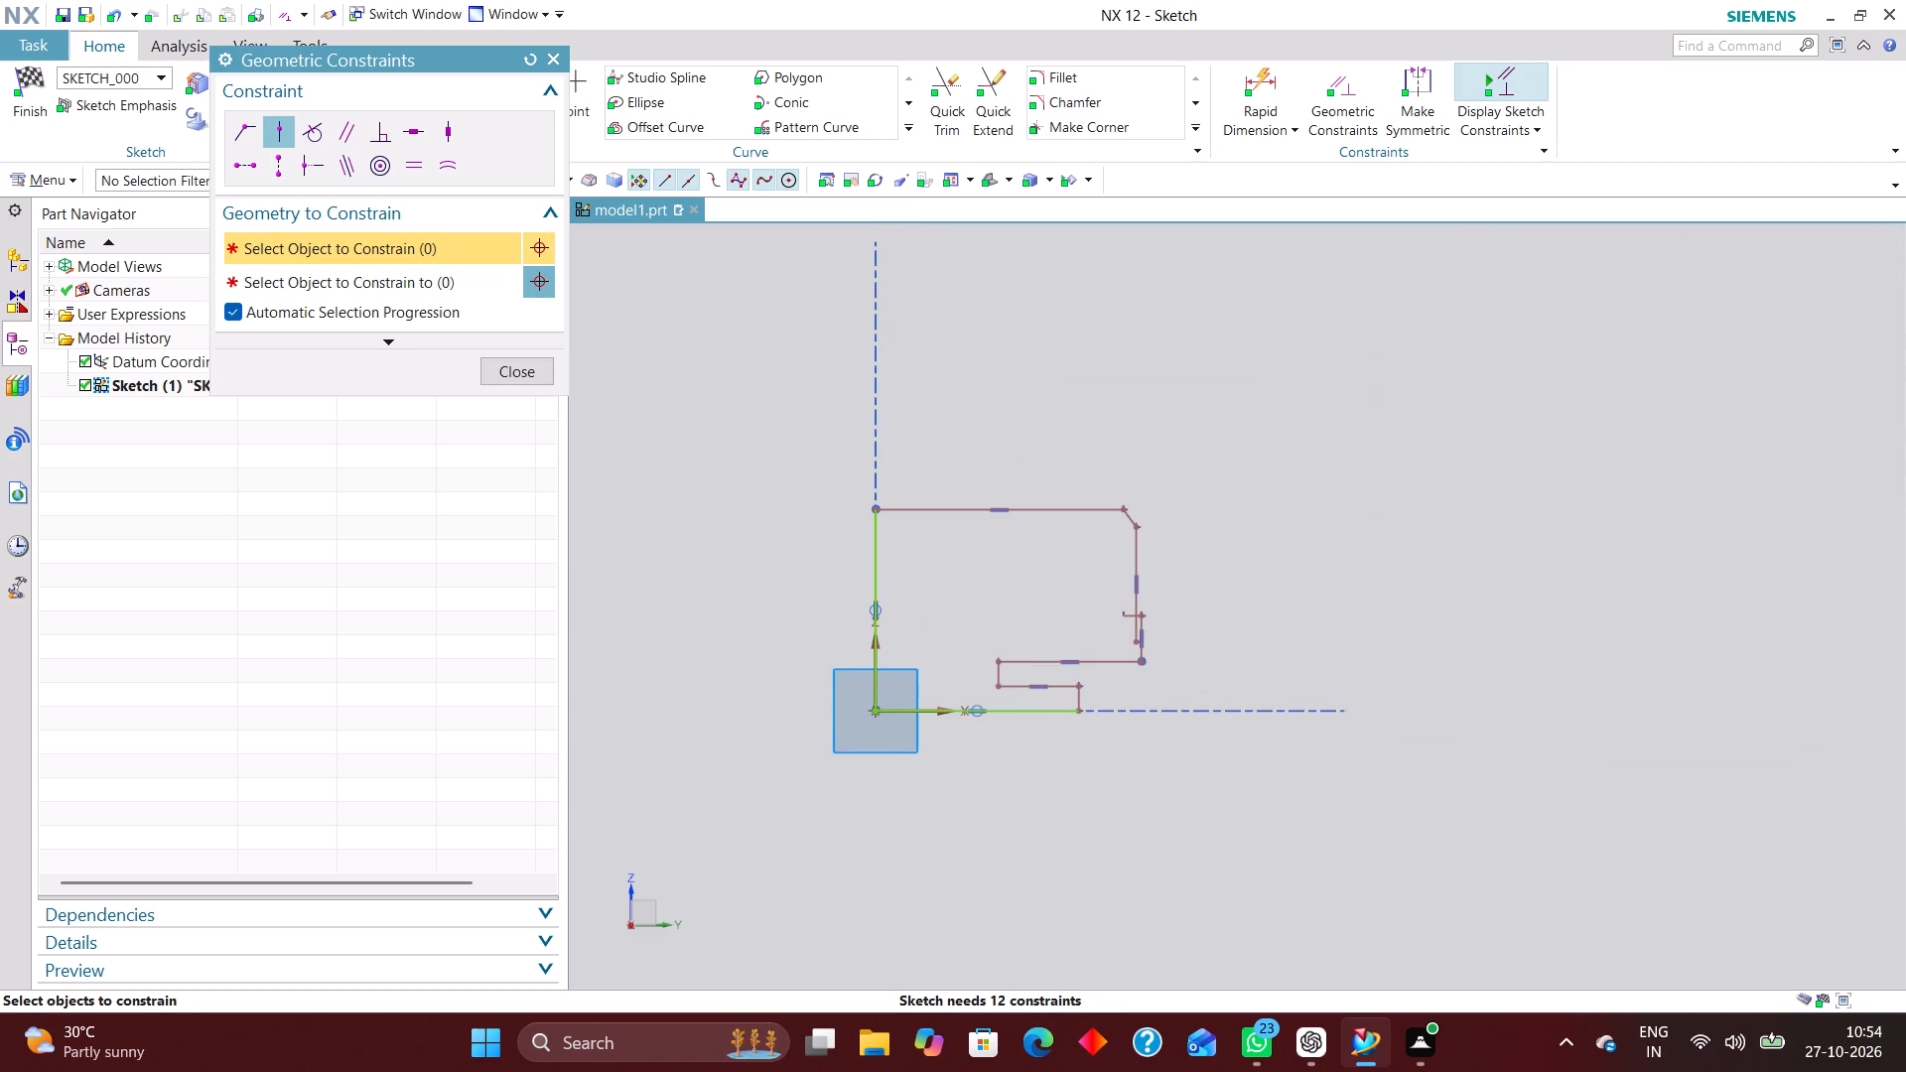
{"action": "scroll", "coordinate": [871, 722], "scroll_direction": "up", "scroll_amount": 4}
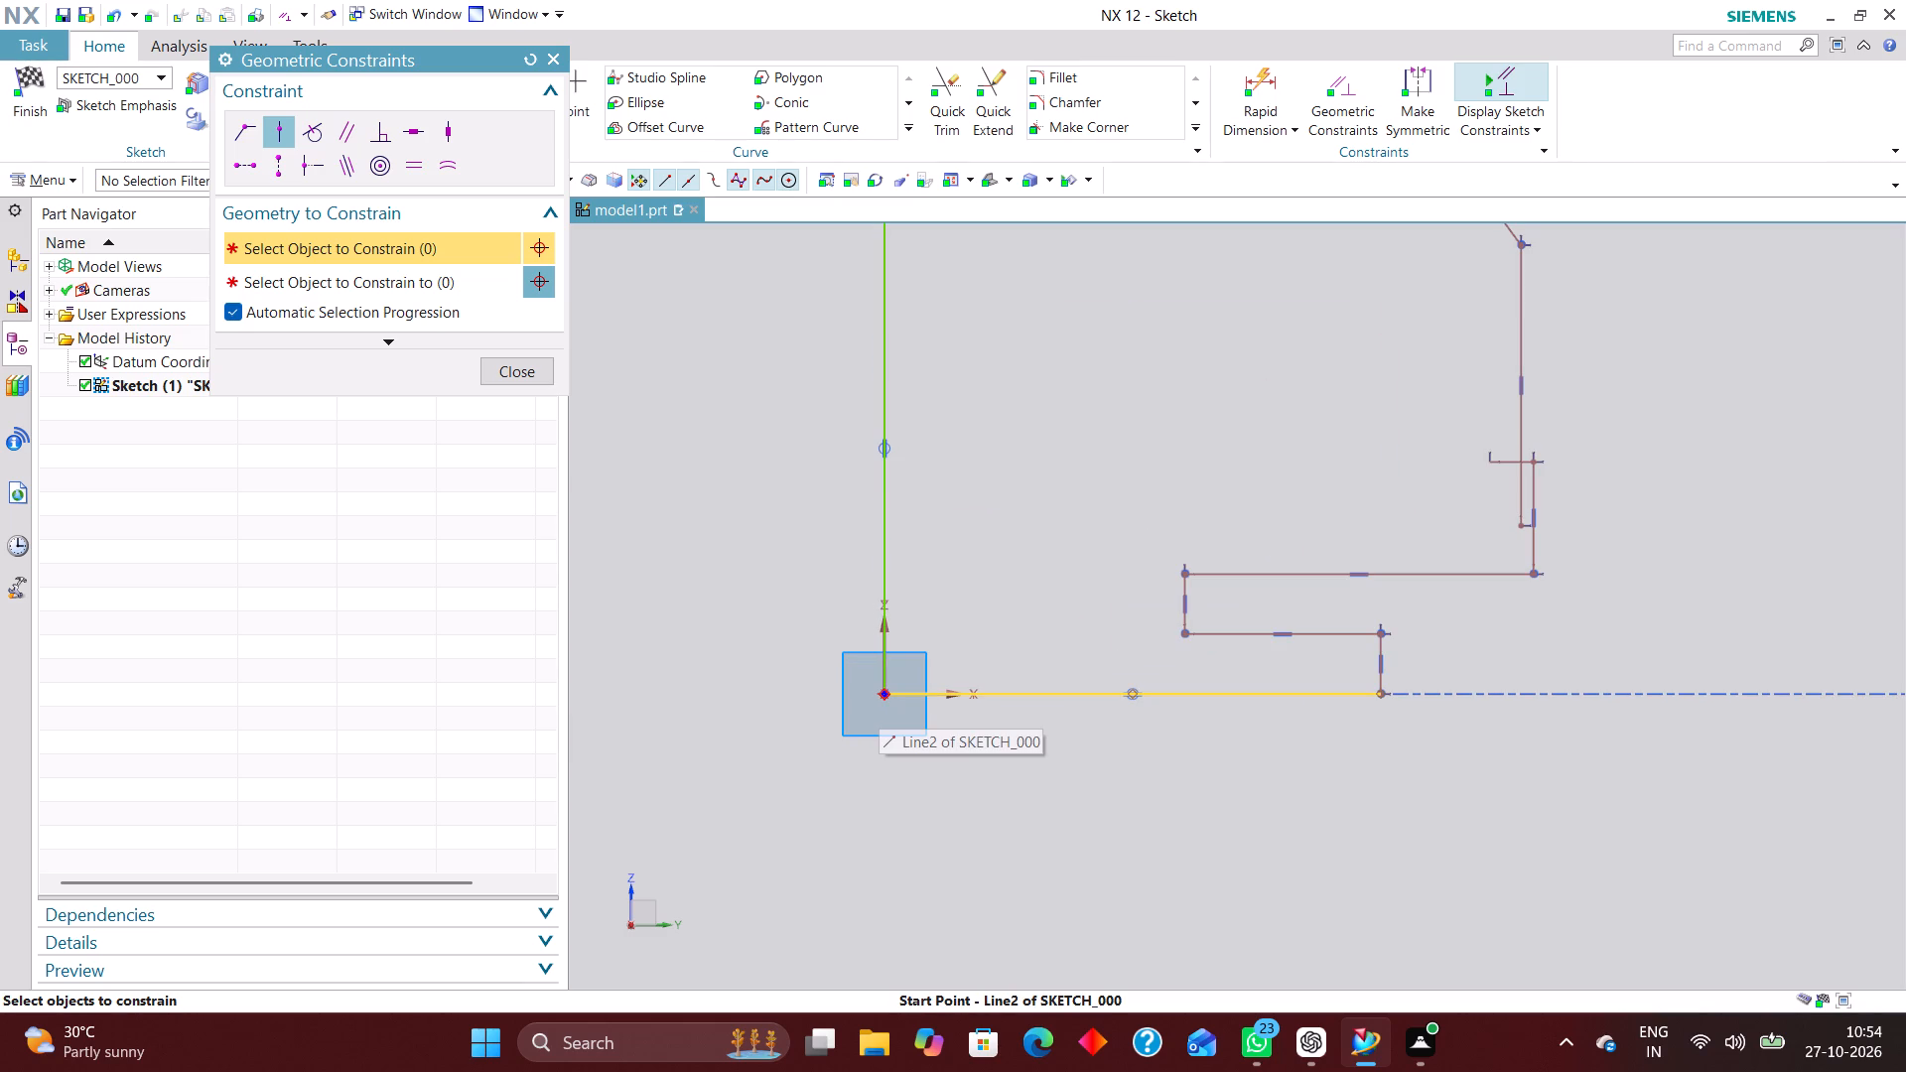
{"action": "left_click", "coordinate": [515, 370]}
{"action": "left_click", "coordinate": [1253, 91]}
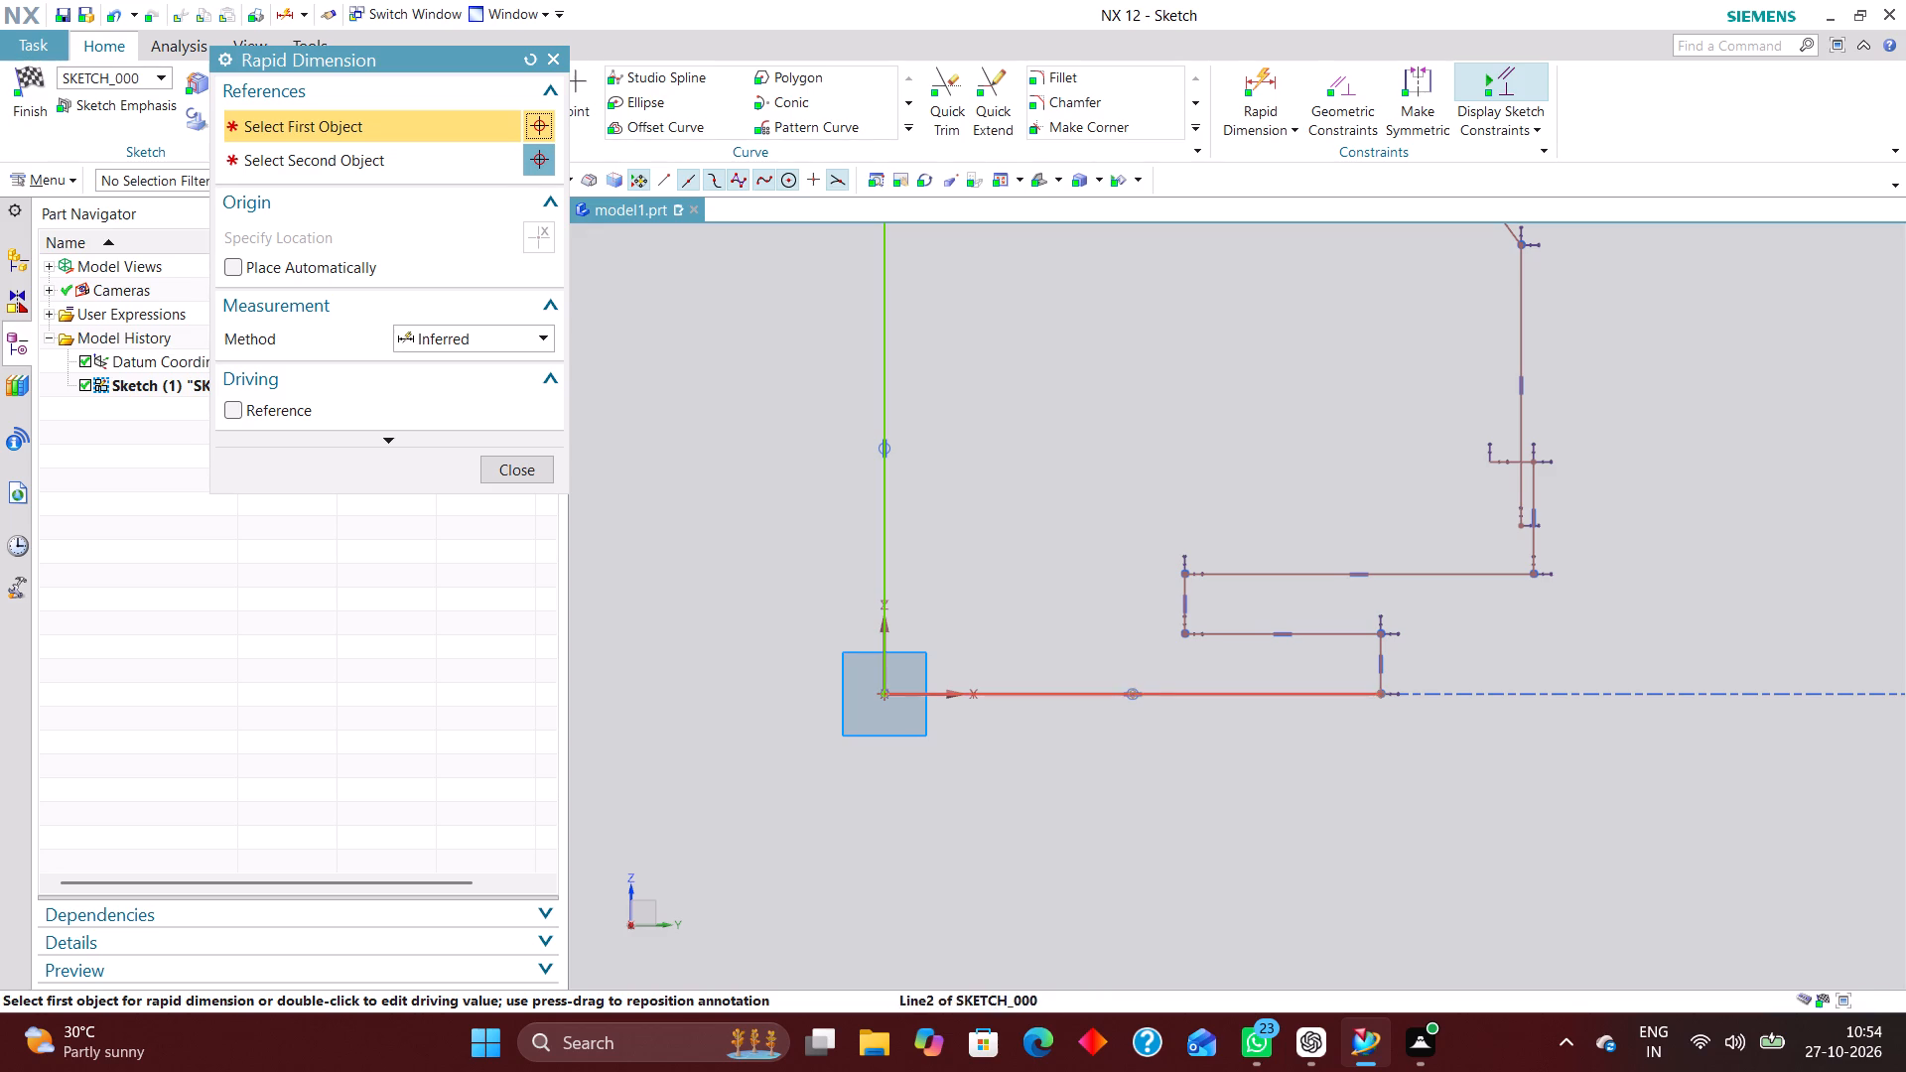
{"action": "left_click", "coordinate": [1238, 696]}
{"action": "left_click", "coordinate": [1129, 845]}
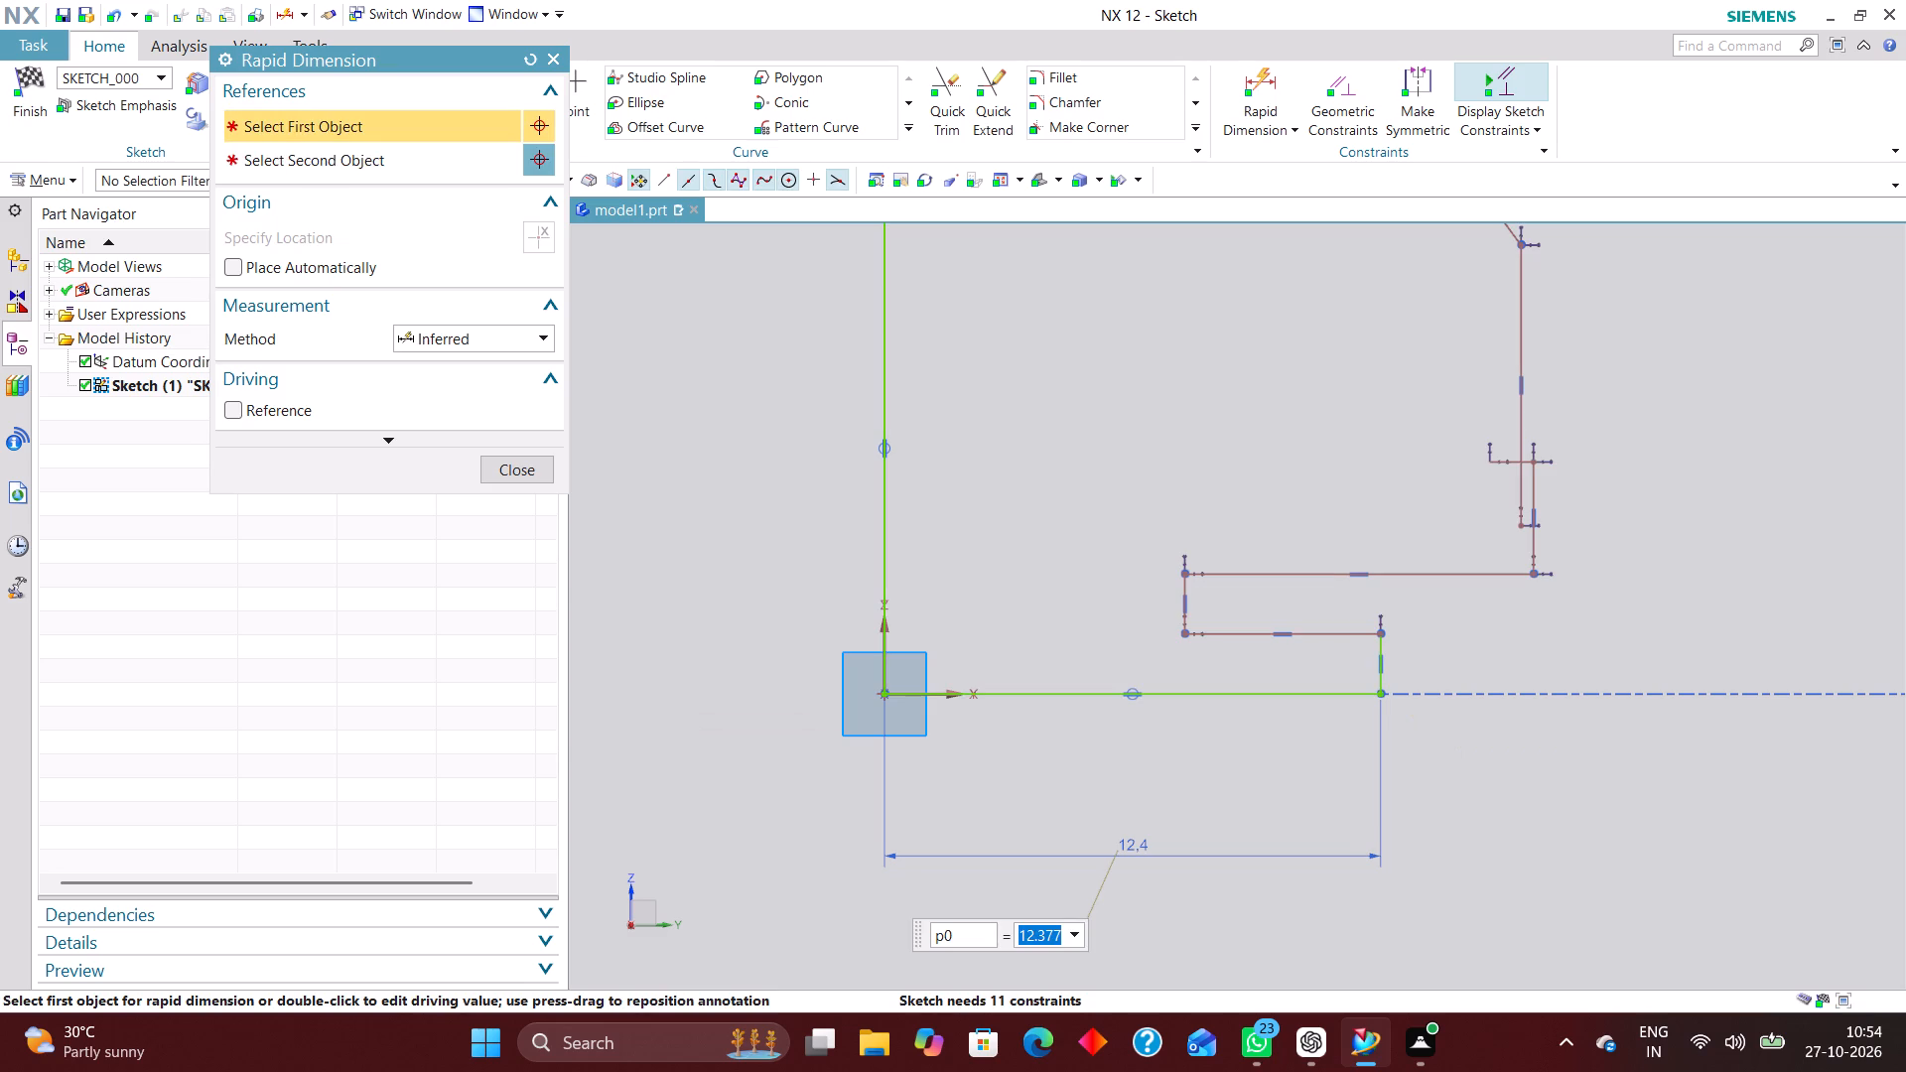
{"action": "type", "text": "34/2"}
{"action": "key", "text": "Return"}
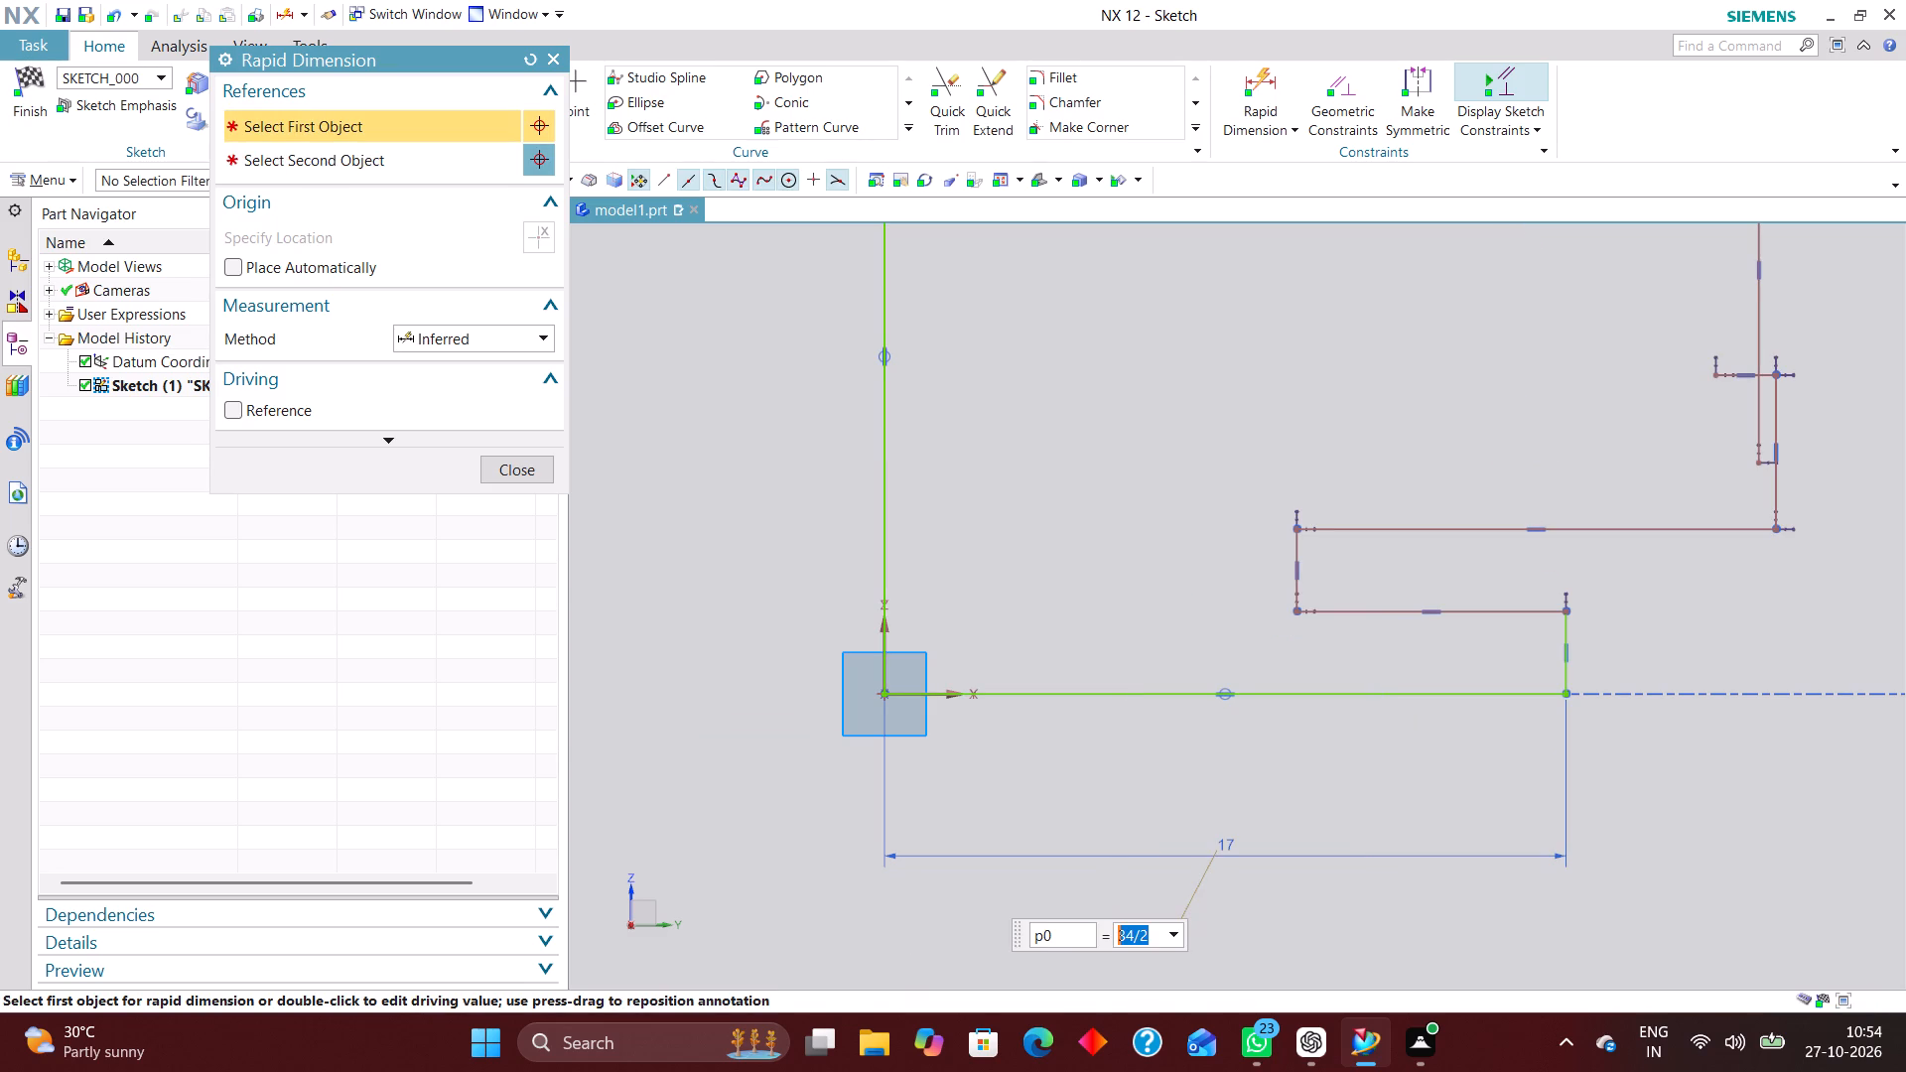
Dimension the short vertical line at the outer end of the bottom line to 2 mm.
{"action": "scroll", "coordinate": [1603, 634], "scroll_direction": "up", "scroll_amount": 3}
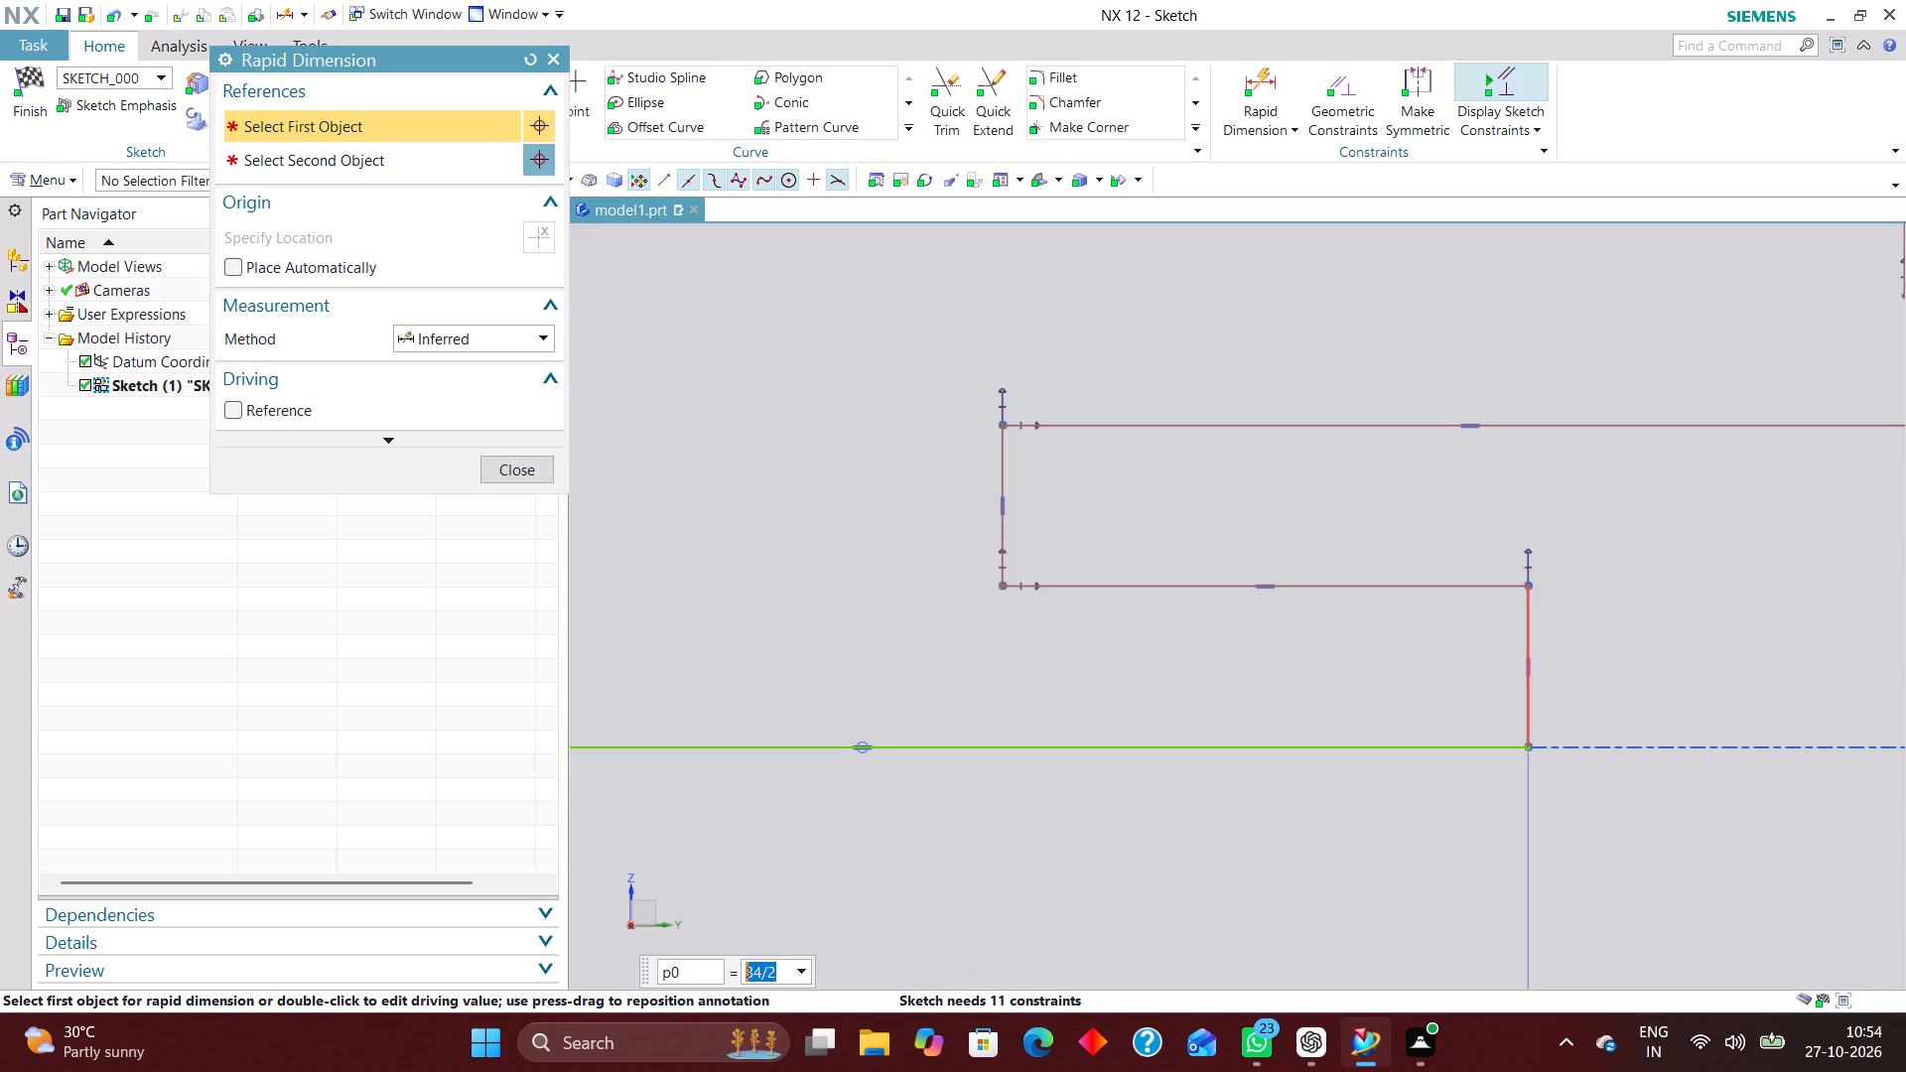
{"action": "left_click", "coordinate": [1527, 723]}
{"action": "left_click", "coordinate": [1720, 656]}
{"action": "key", "text": "2"}
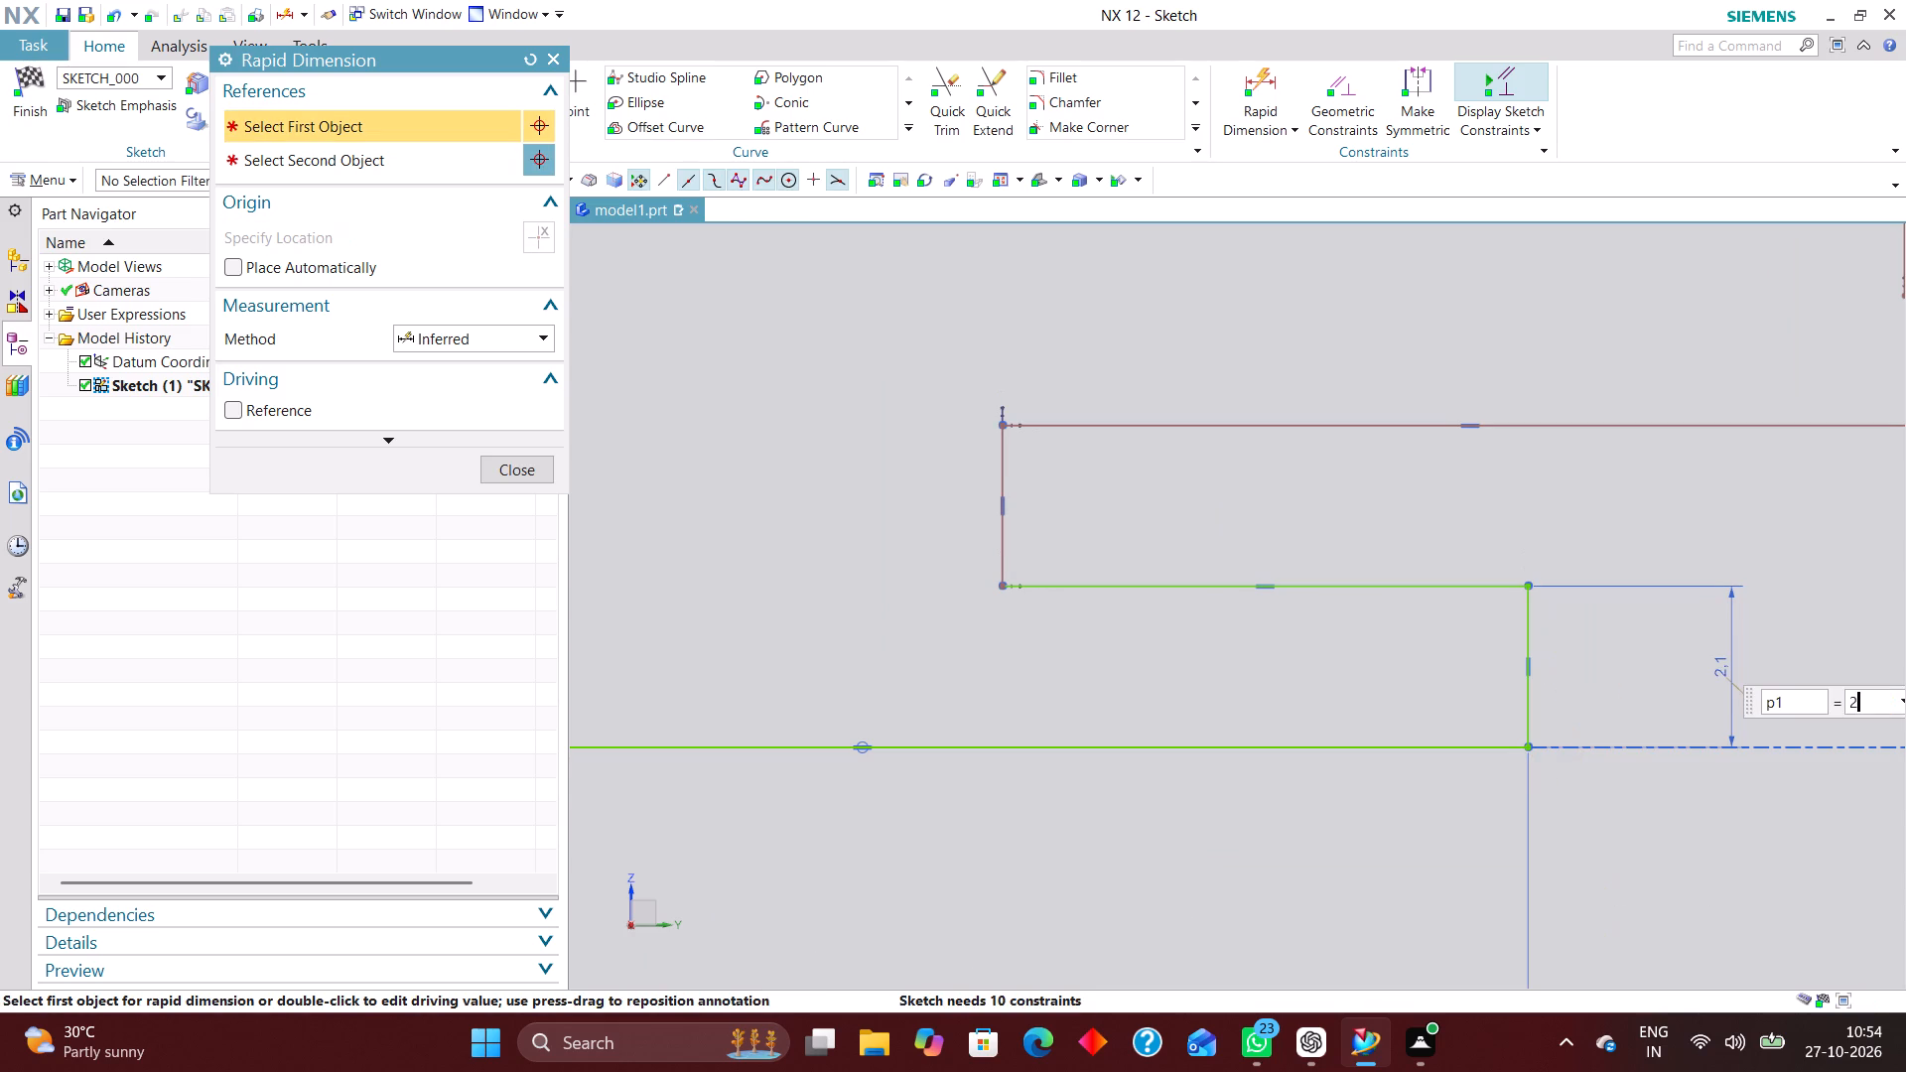
{"action": "key", "text": "Return"}
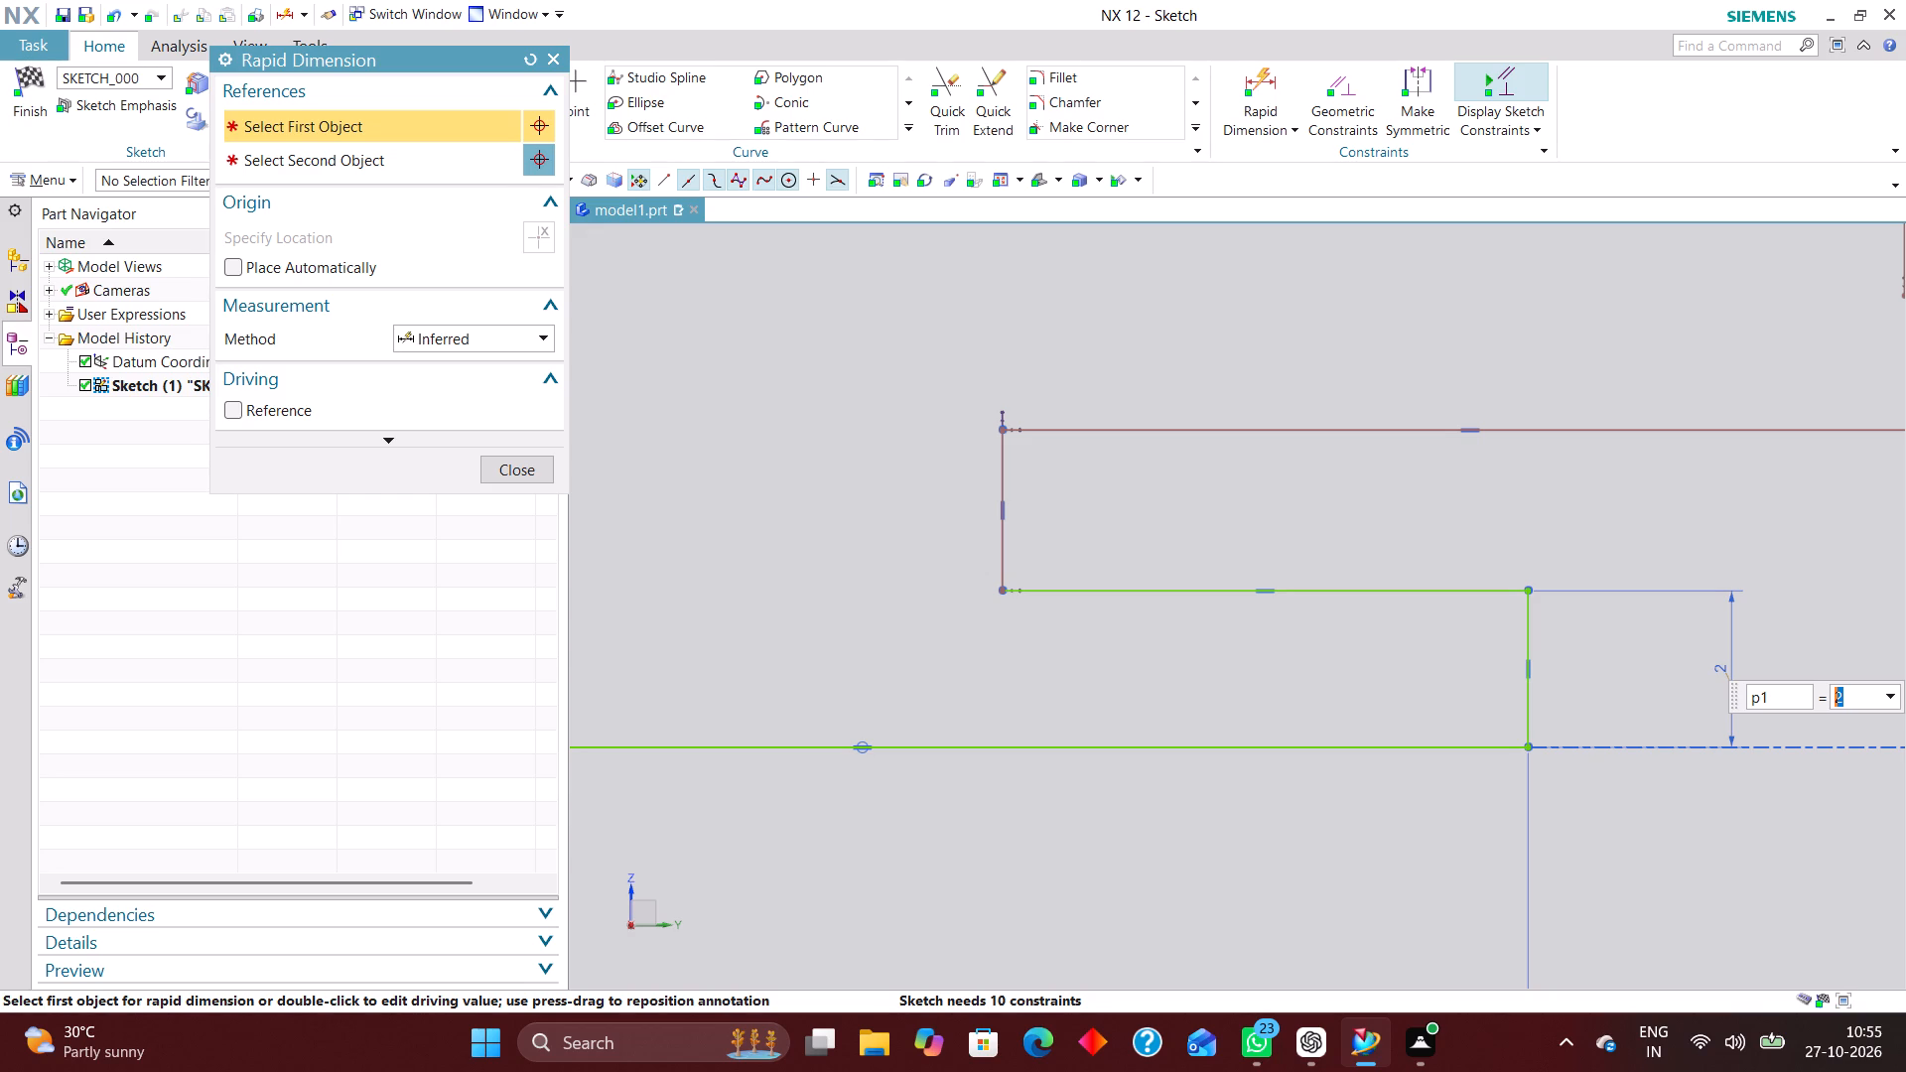
Set the bottom horizontal line's length dimension to 20 mm.
{"action": "scroll", "coordinate": [1204, 871], "scroll_direction": "down", "scroll_amount": 2}
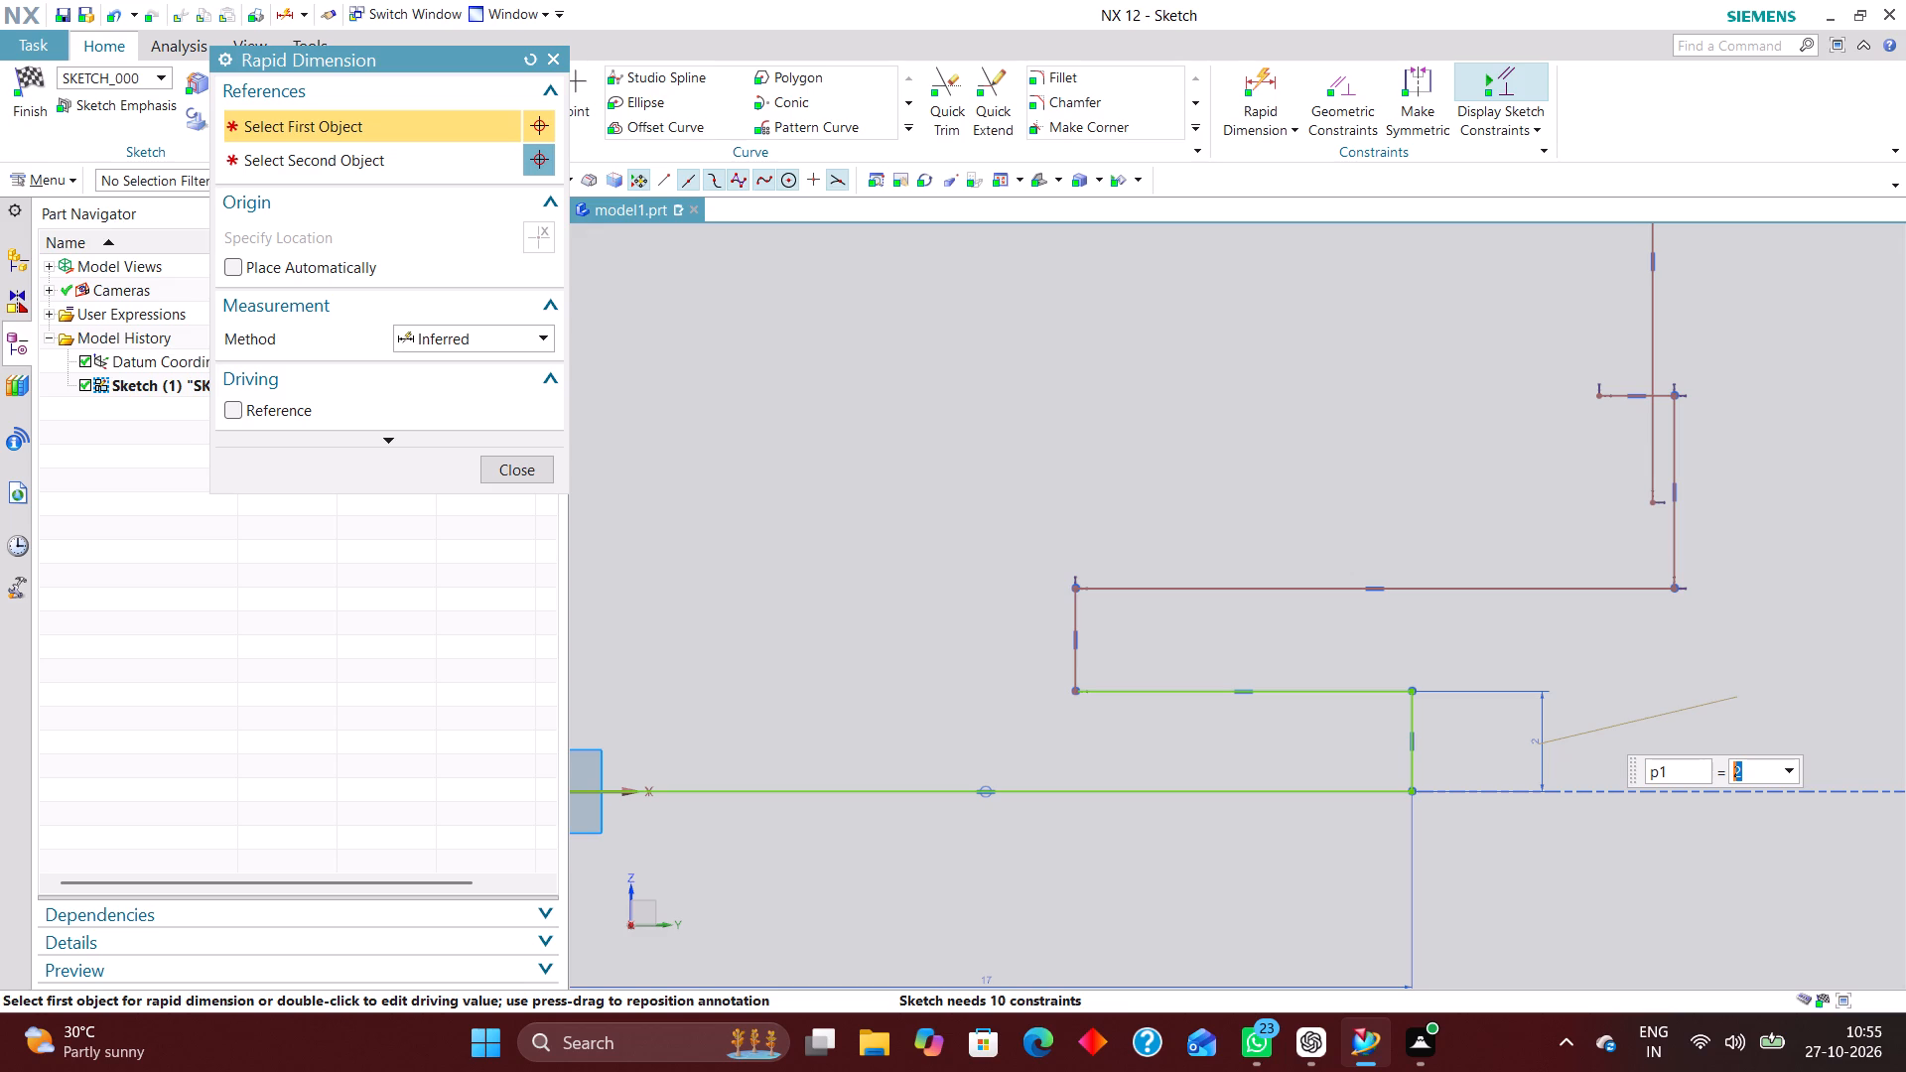
{"action": "scroll", "coordinate": [1291, 819], "scroll_direction": "down", "scroll_amount": 2}
{"action": "scroll", "coordinate": [1276, 880], "scroll_direction": "up", "scroll_amount": 1}
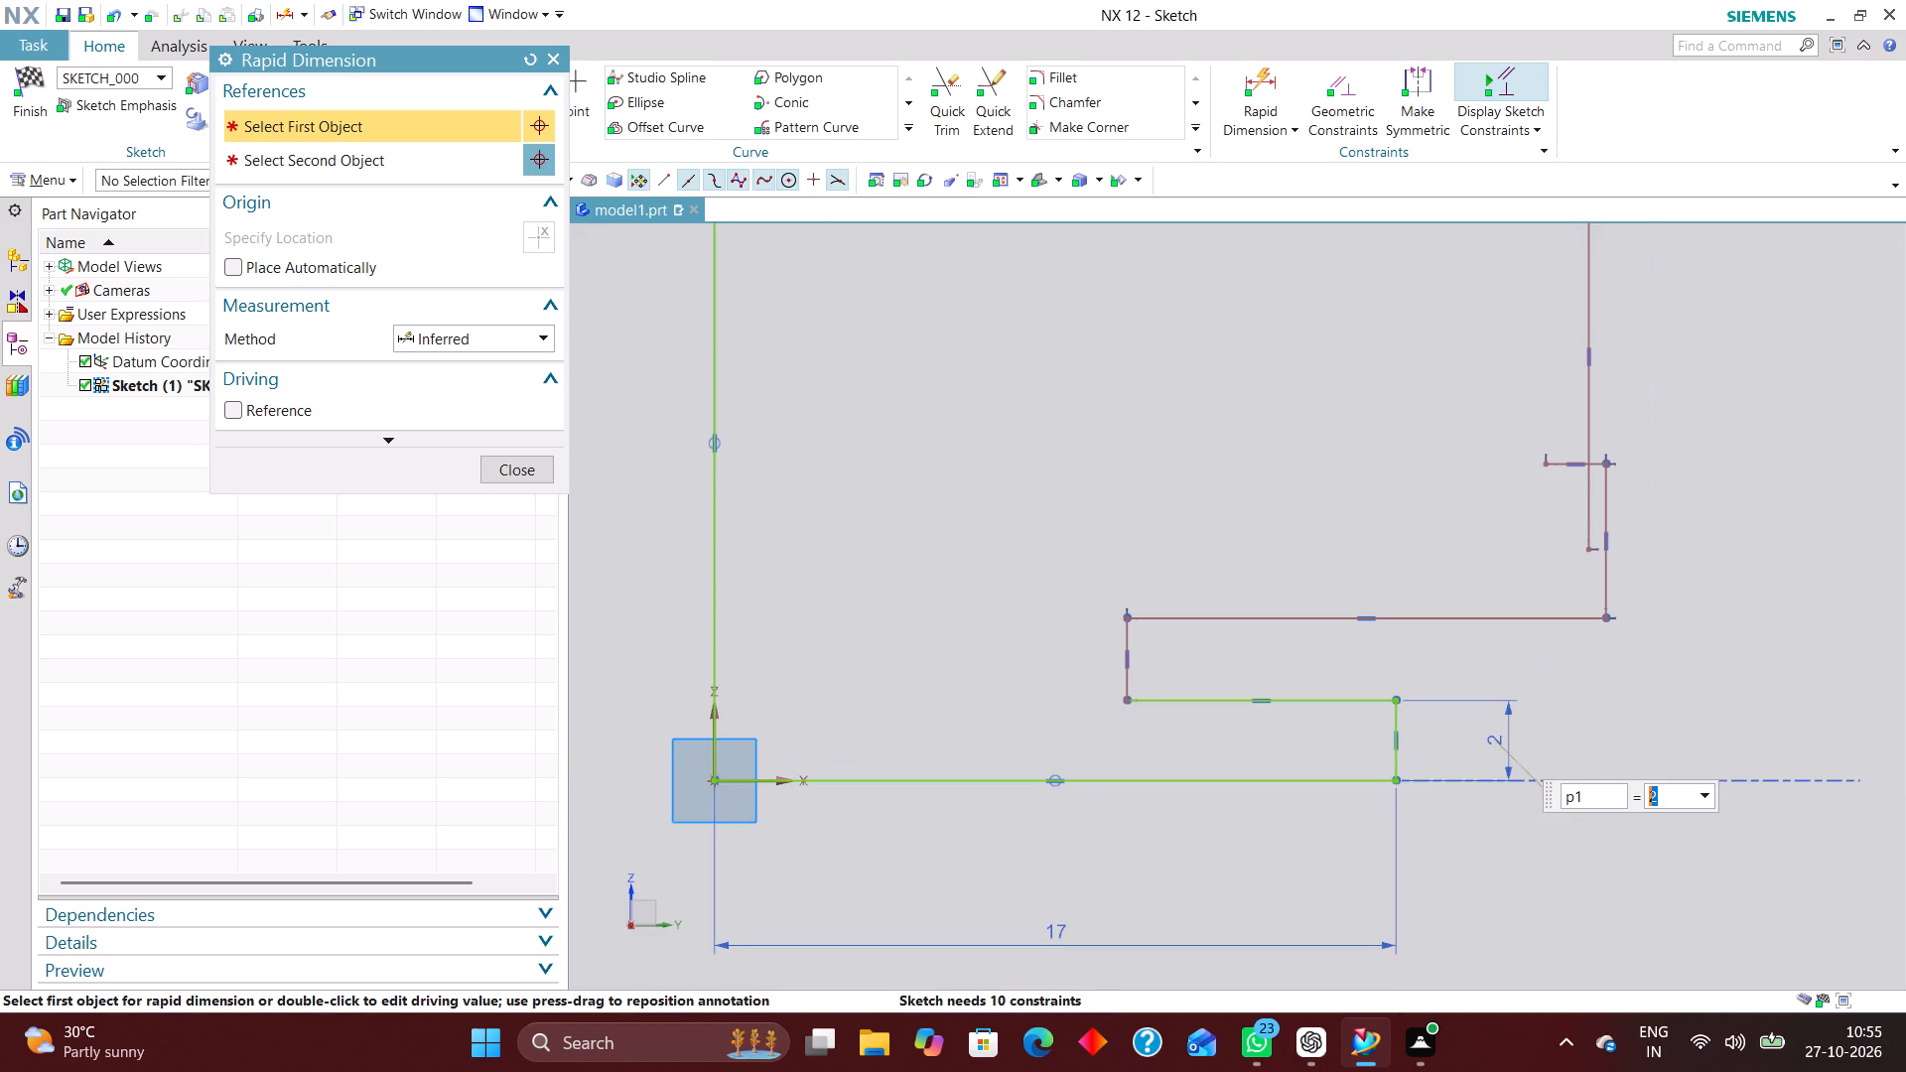
{"action": "scroll", "coordinate": [1282, 776], "scroll_direction": "down", "scroll_amount": 1}
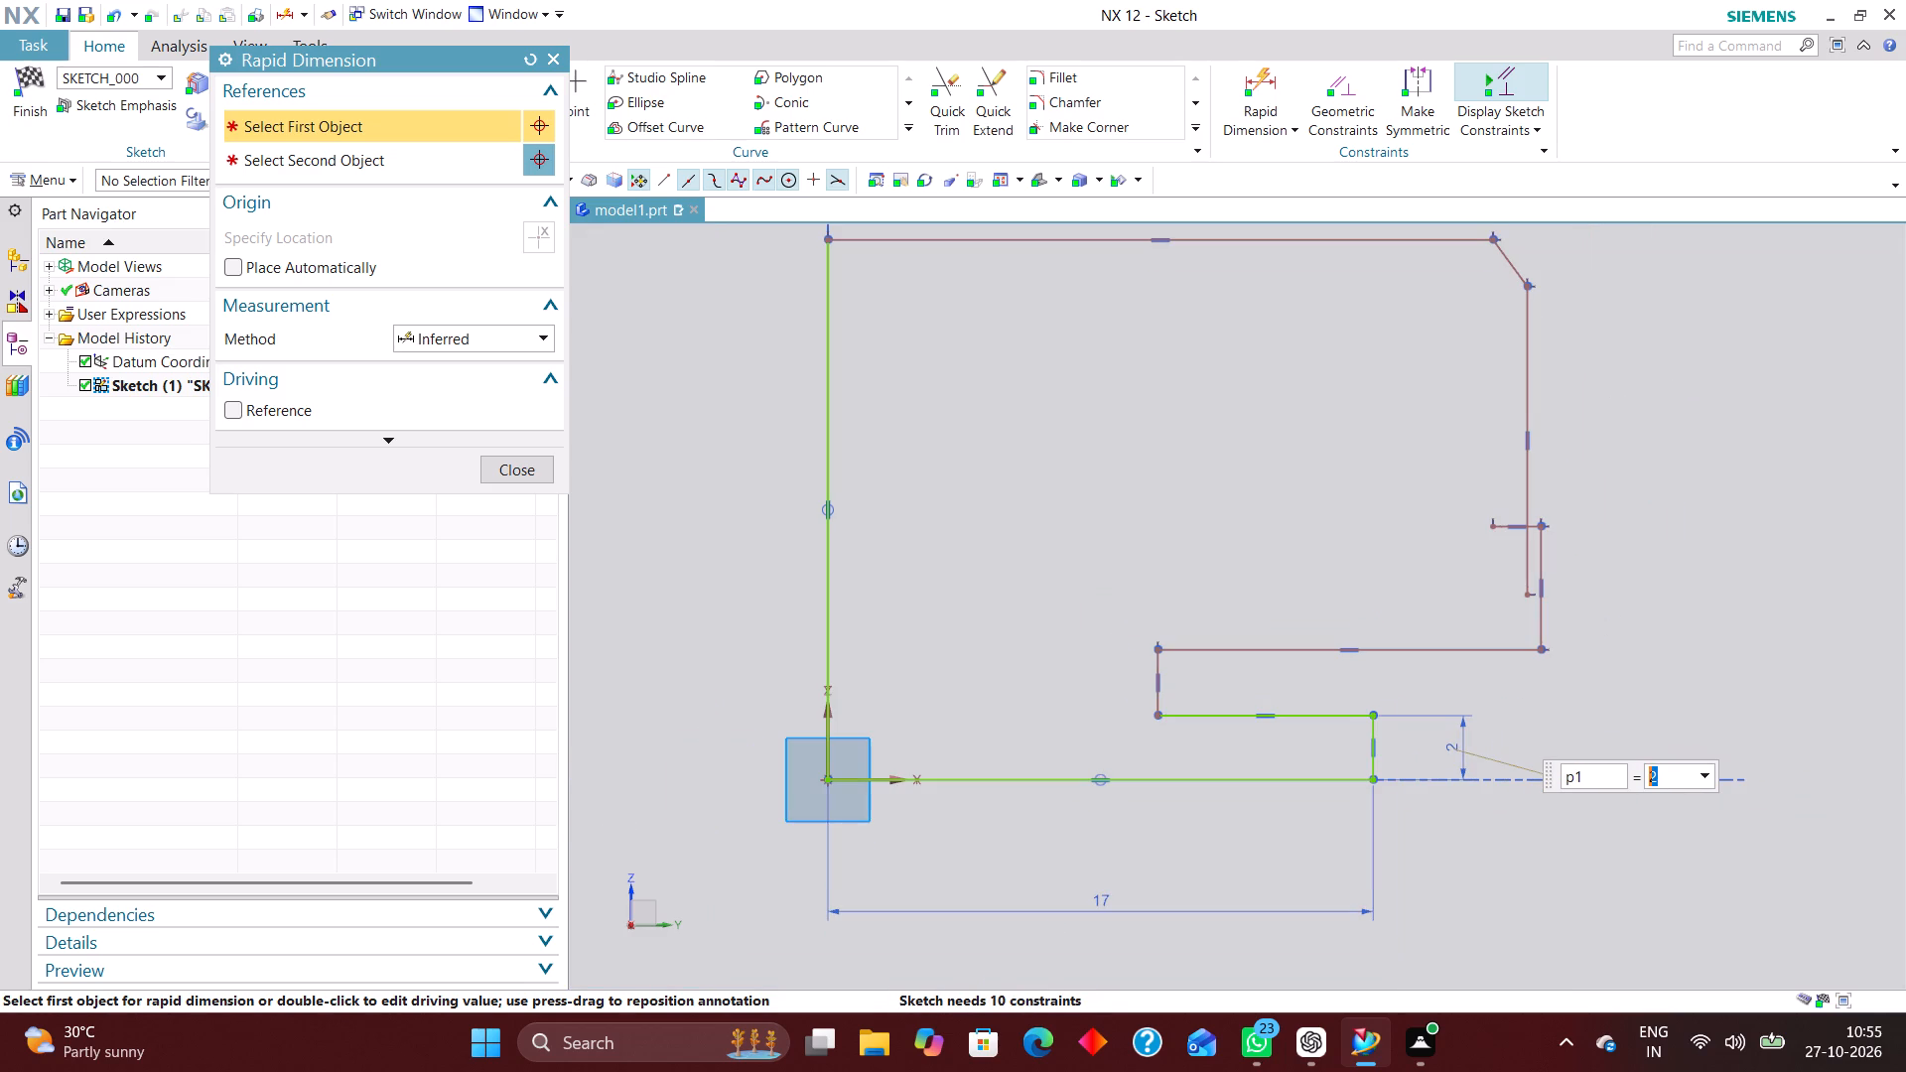
{"action": "double_click", "coordinate": [1104, 901]}
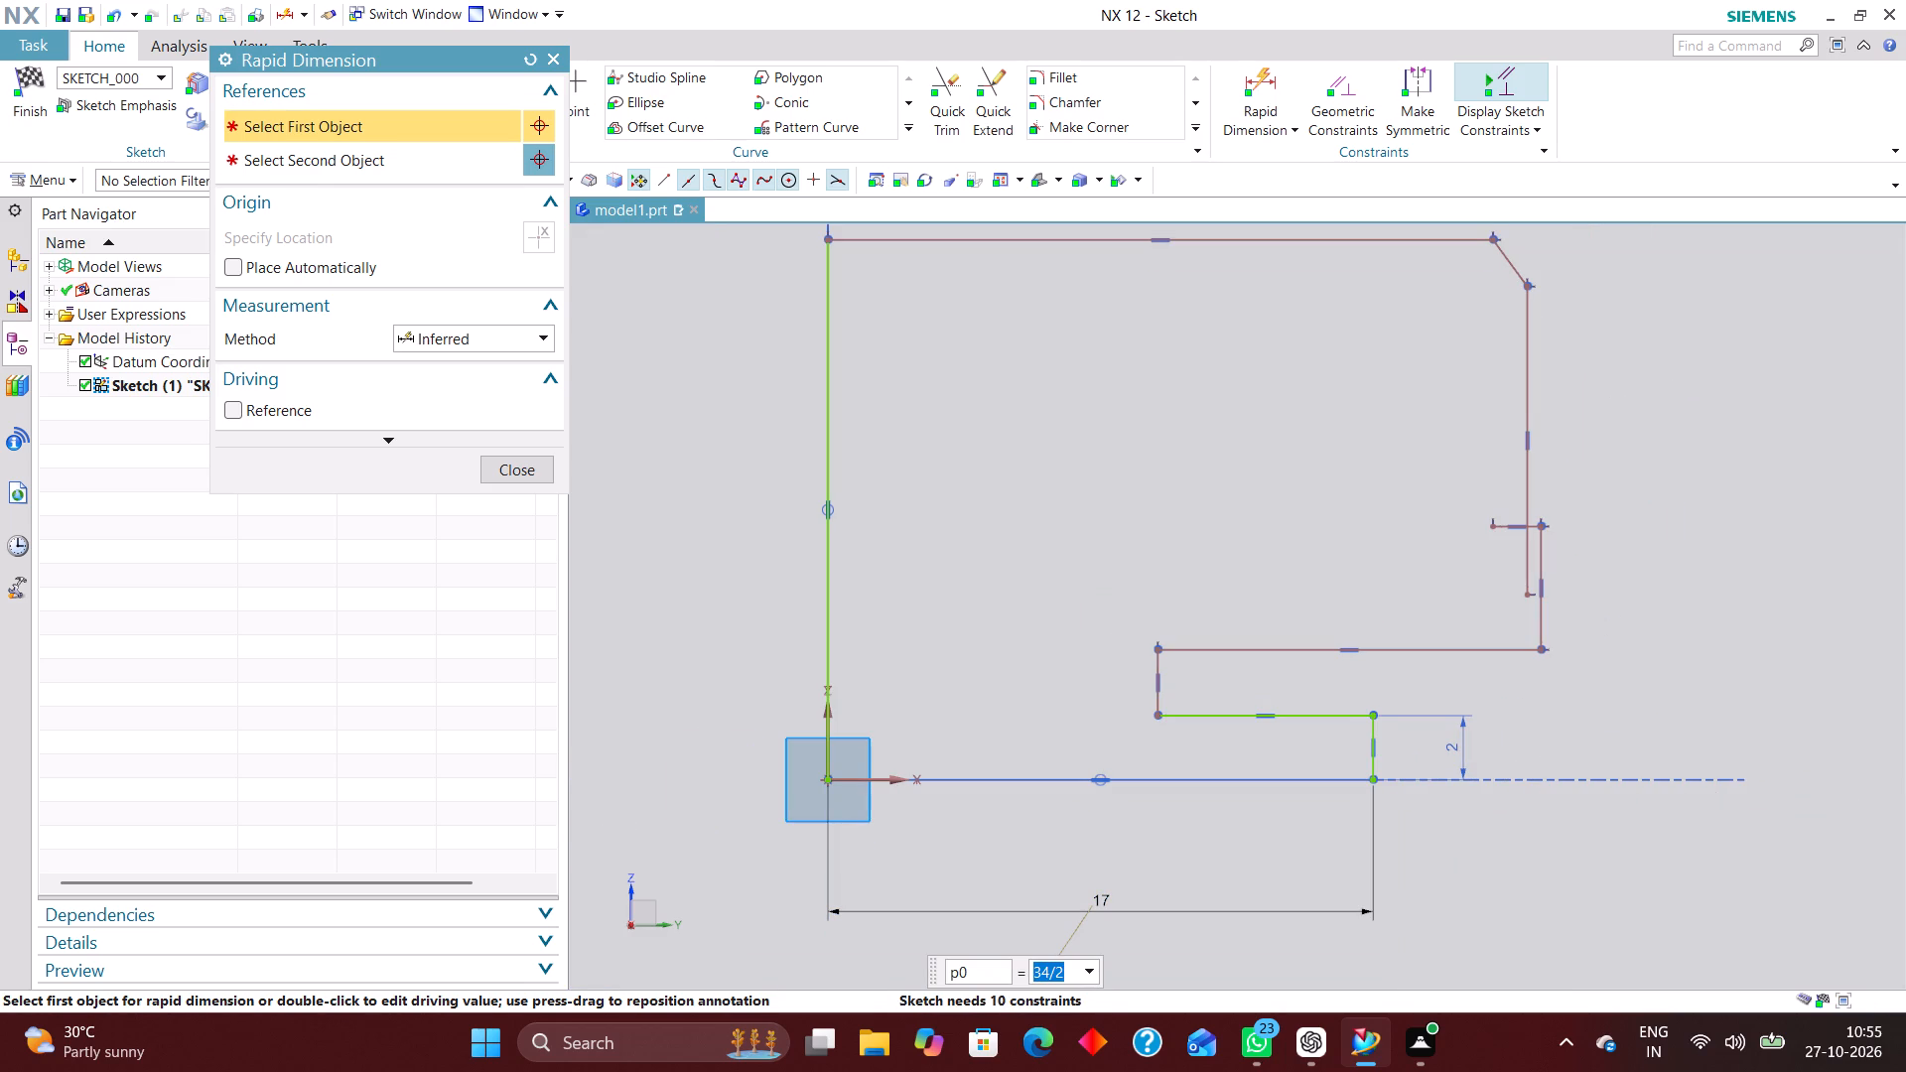
{"action": "type", "text": "20"}
{"action": "key", "text": "Return"}
{"action": "key", "text": "Return"}
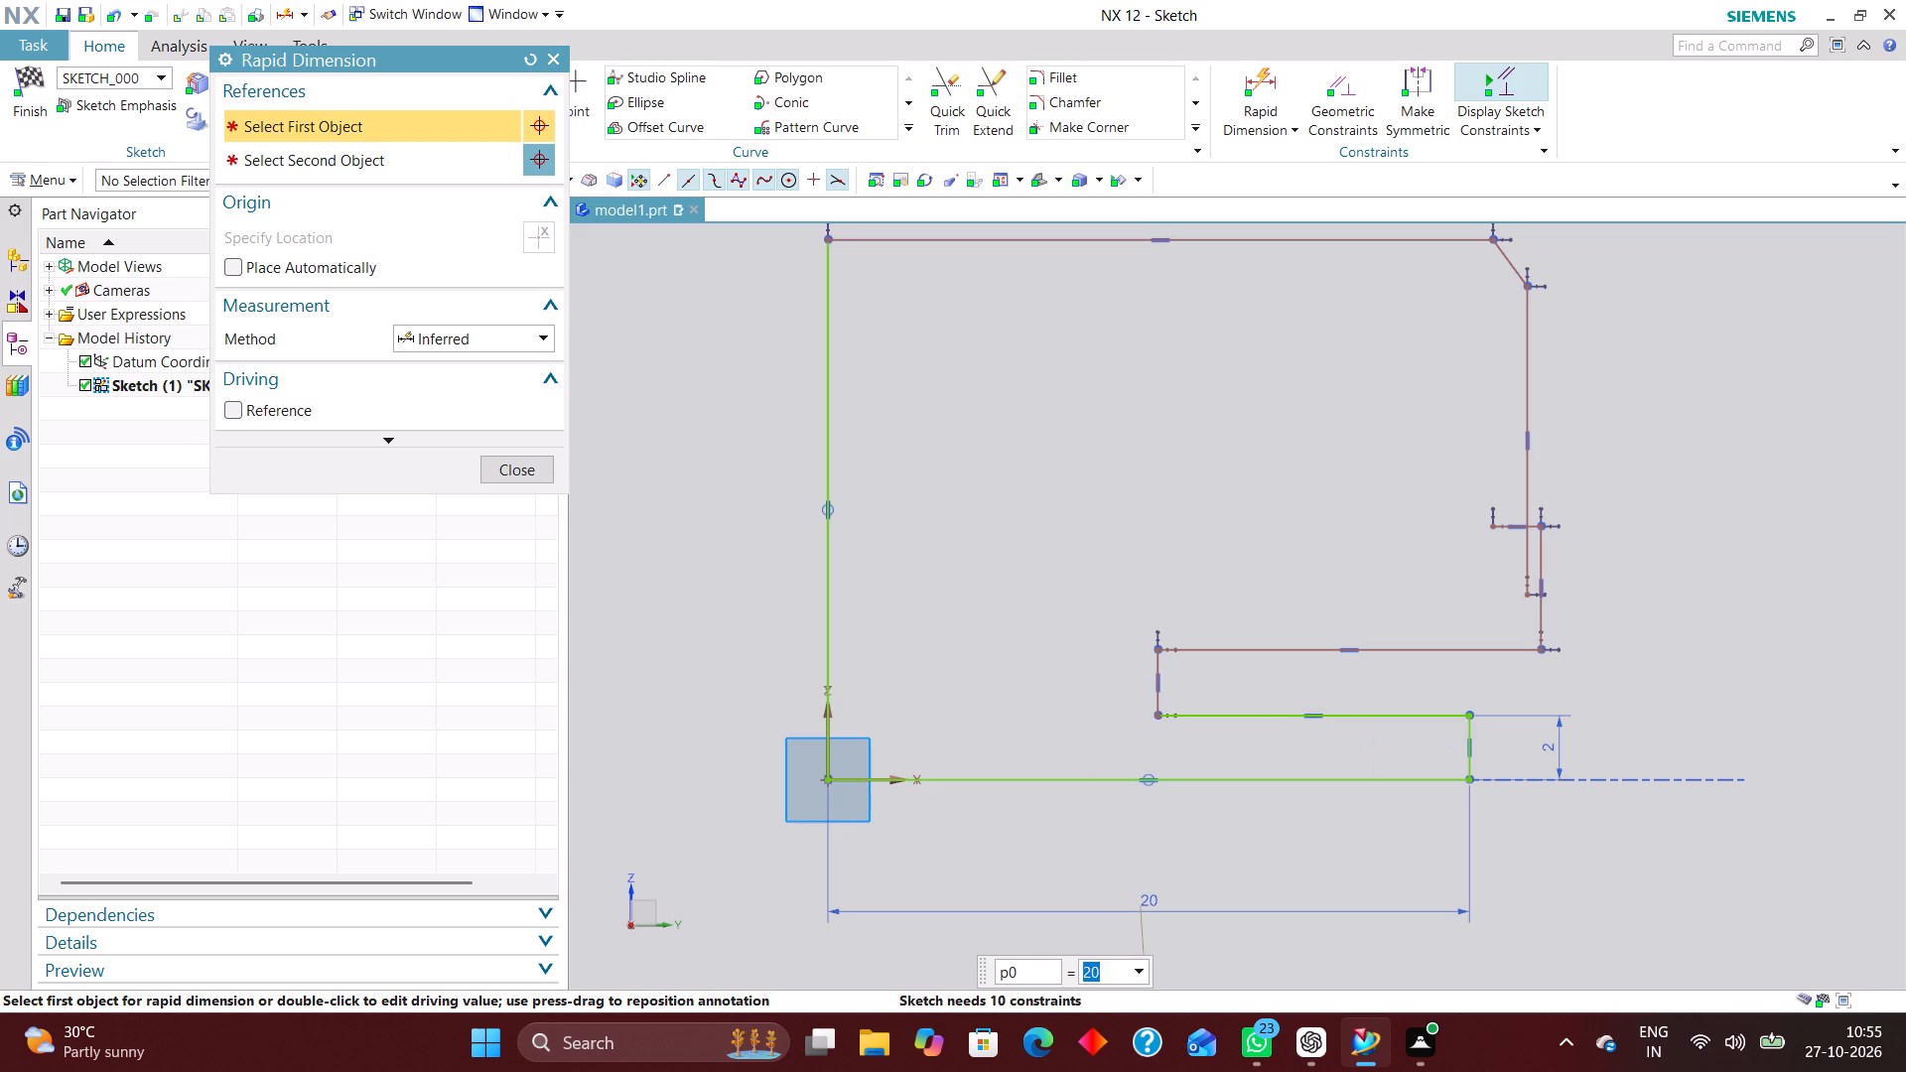
Dimension the horizontal distance from the long inner vertical line to the recessed vertical line above the base step as 17 mm.
{"action": "left_click", "coordinate": [826, 650]}
{"action": "left_click", "coordinate": [1153, 680]}
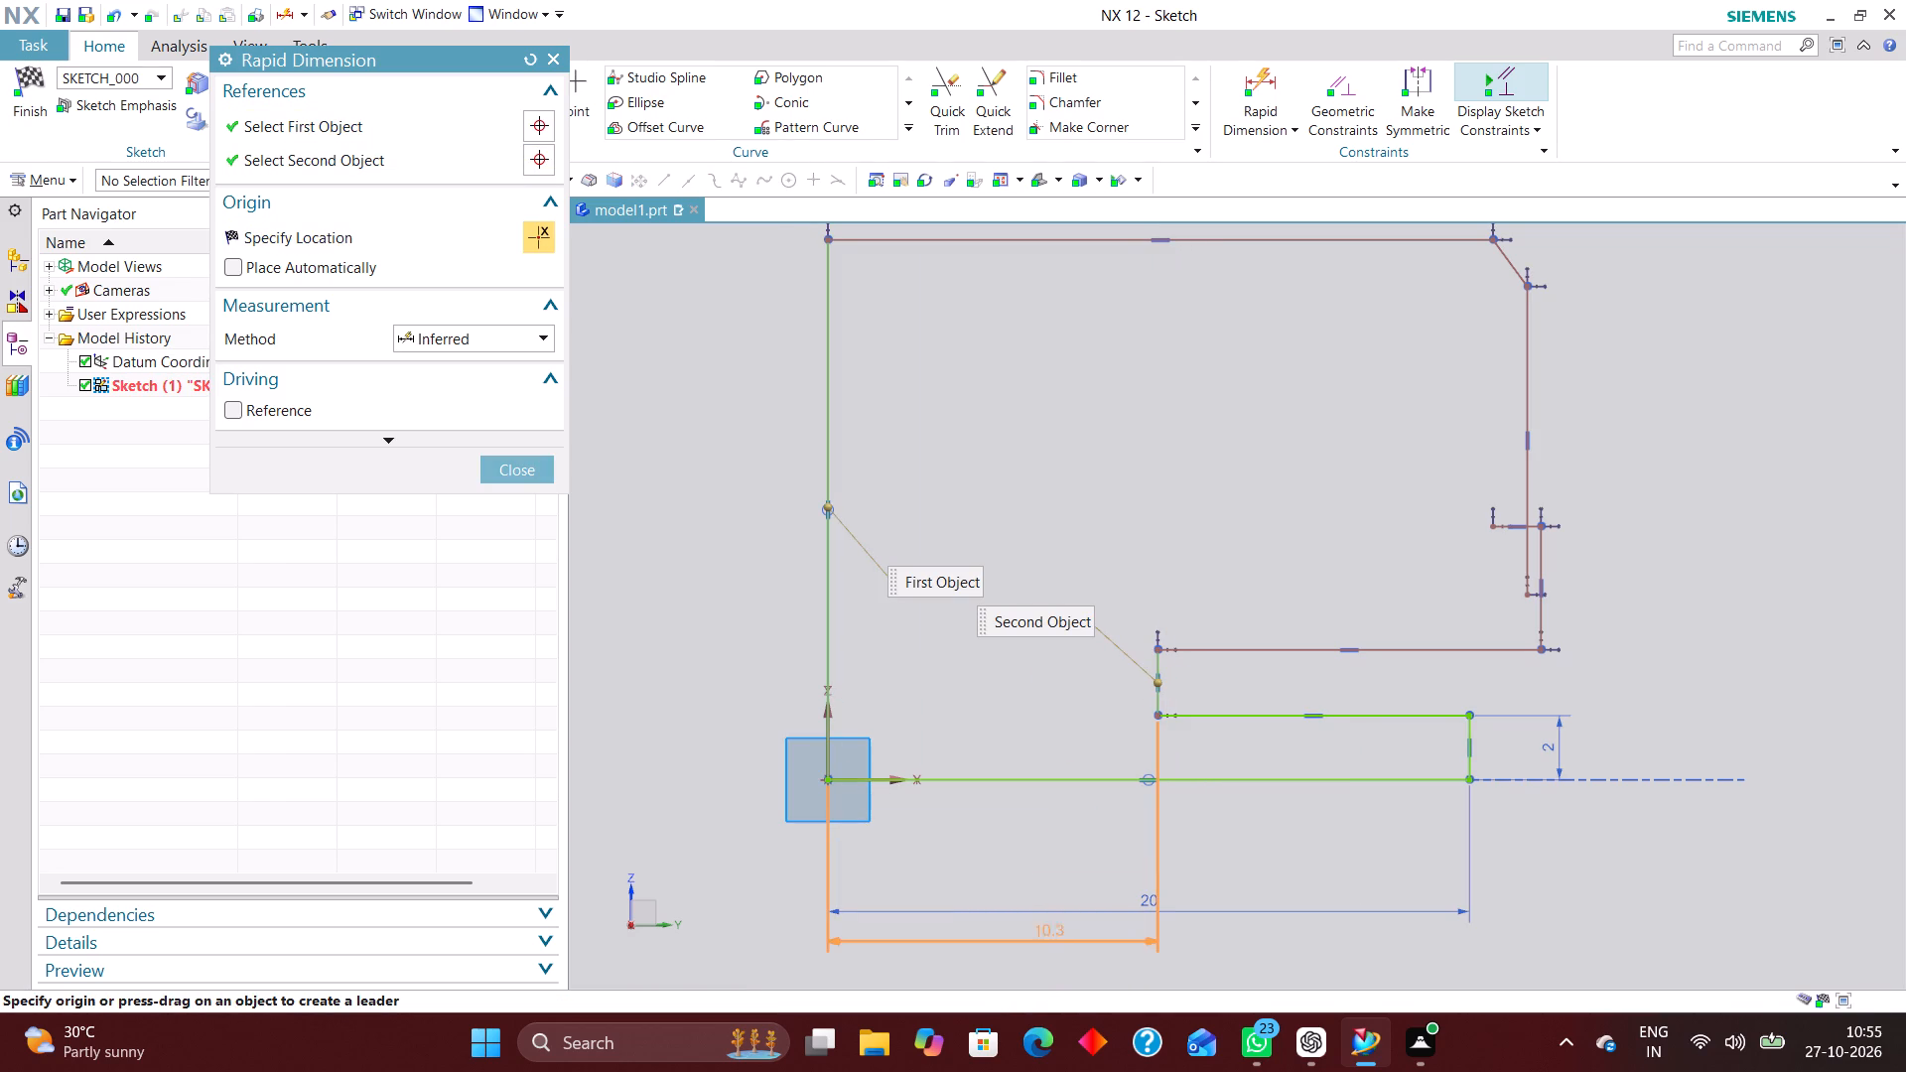
{"action": "left_click", "coordinate": [1006, 966]}
{"action": "type", "text": "17"}
{"action": "key", "text": "Return"}
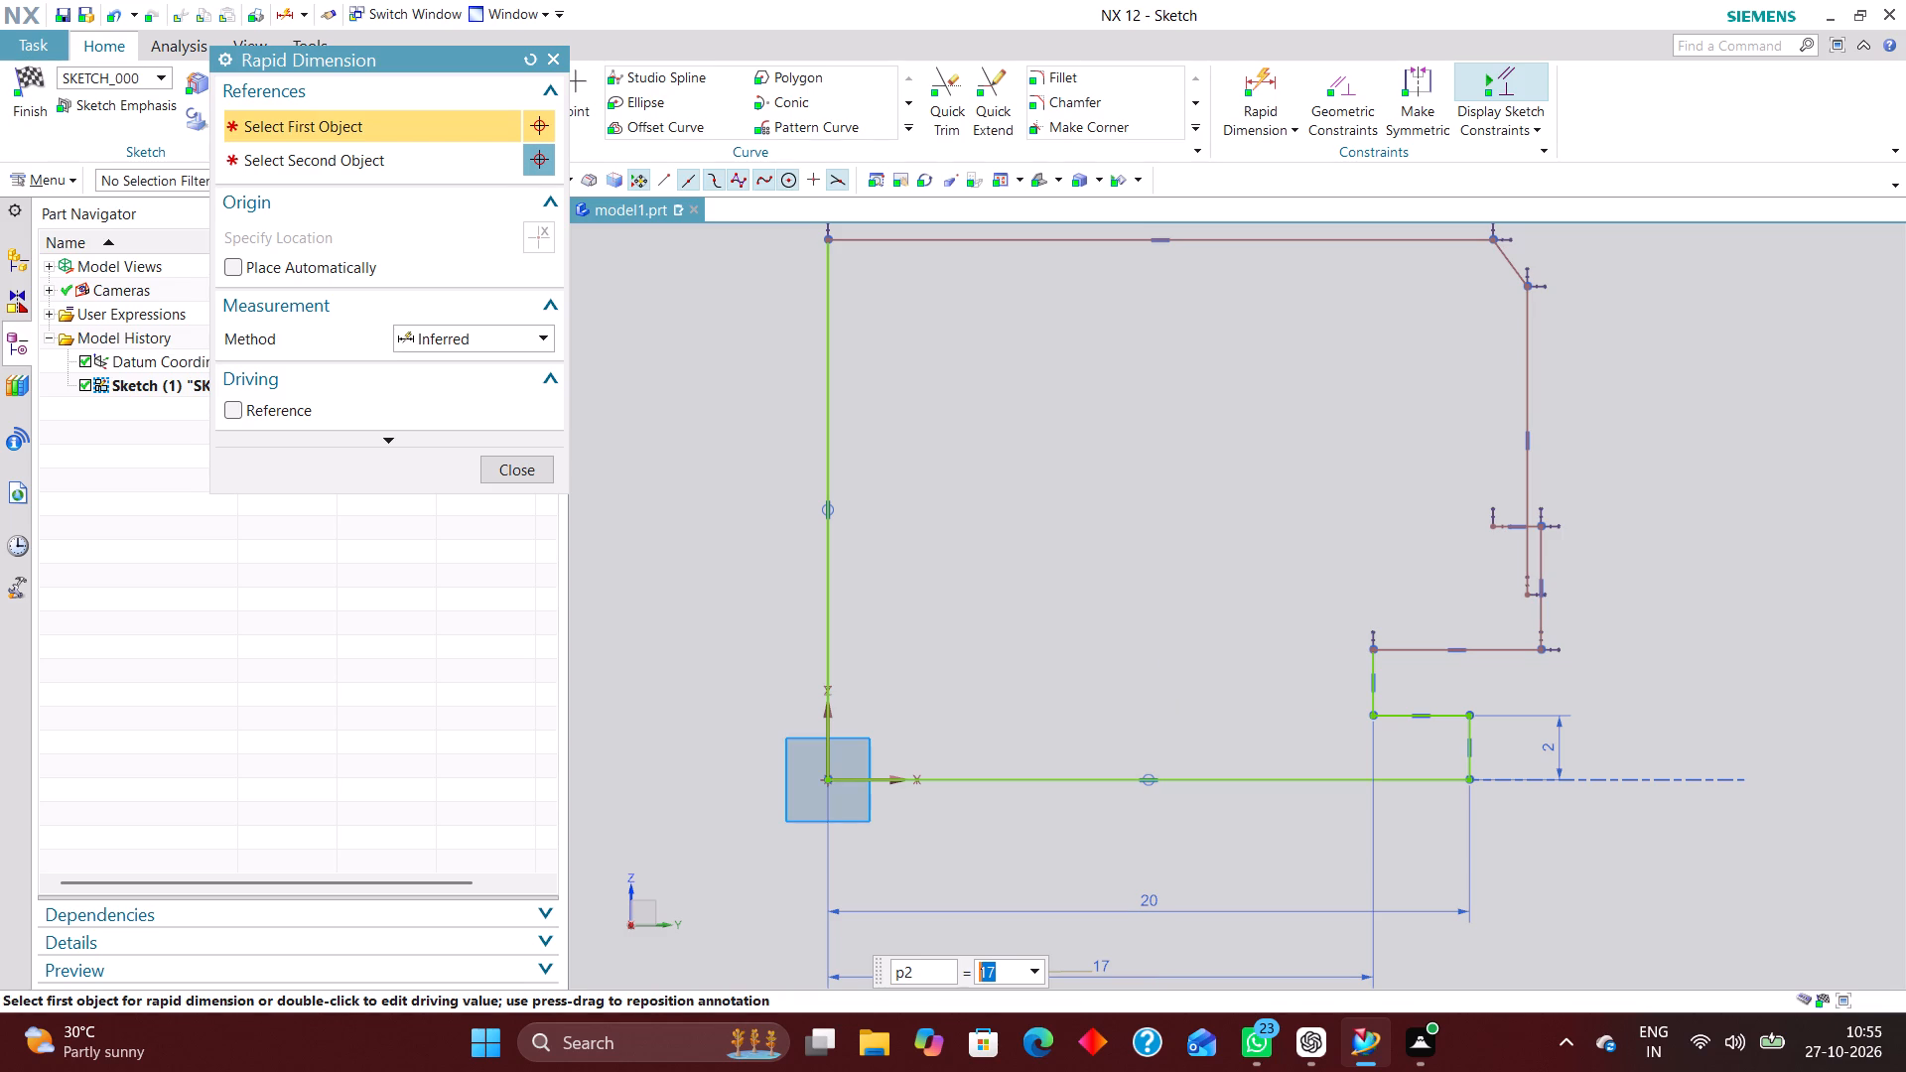
Dimension the height from the bottom line to the horizontal line at the top of the recess as 5 mm.
{"action": "left_click", "coordinate": [1397, 775]}
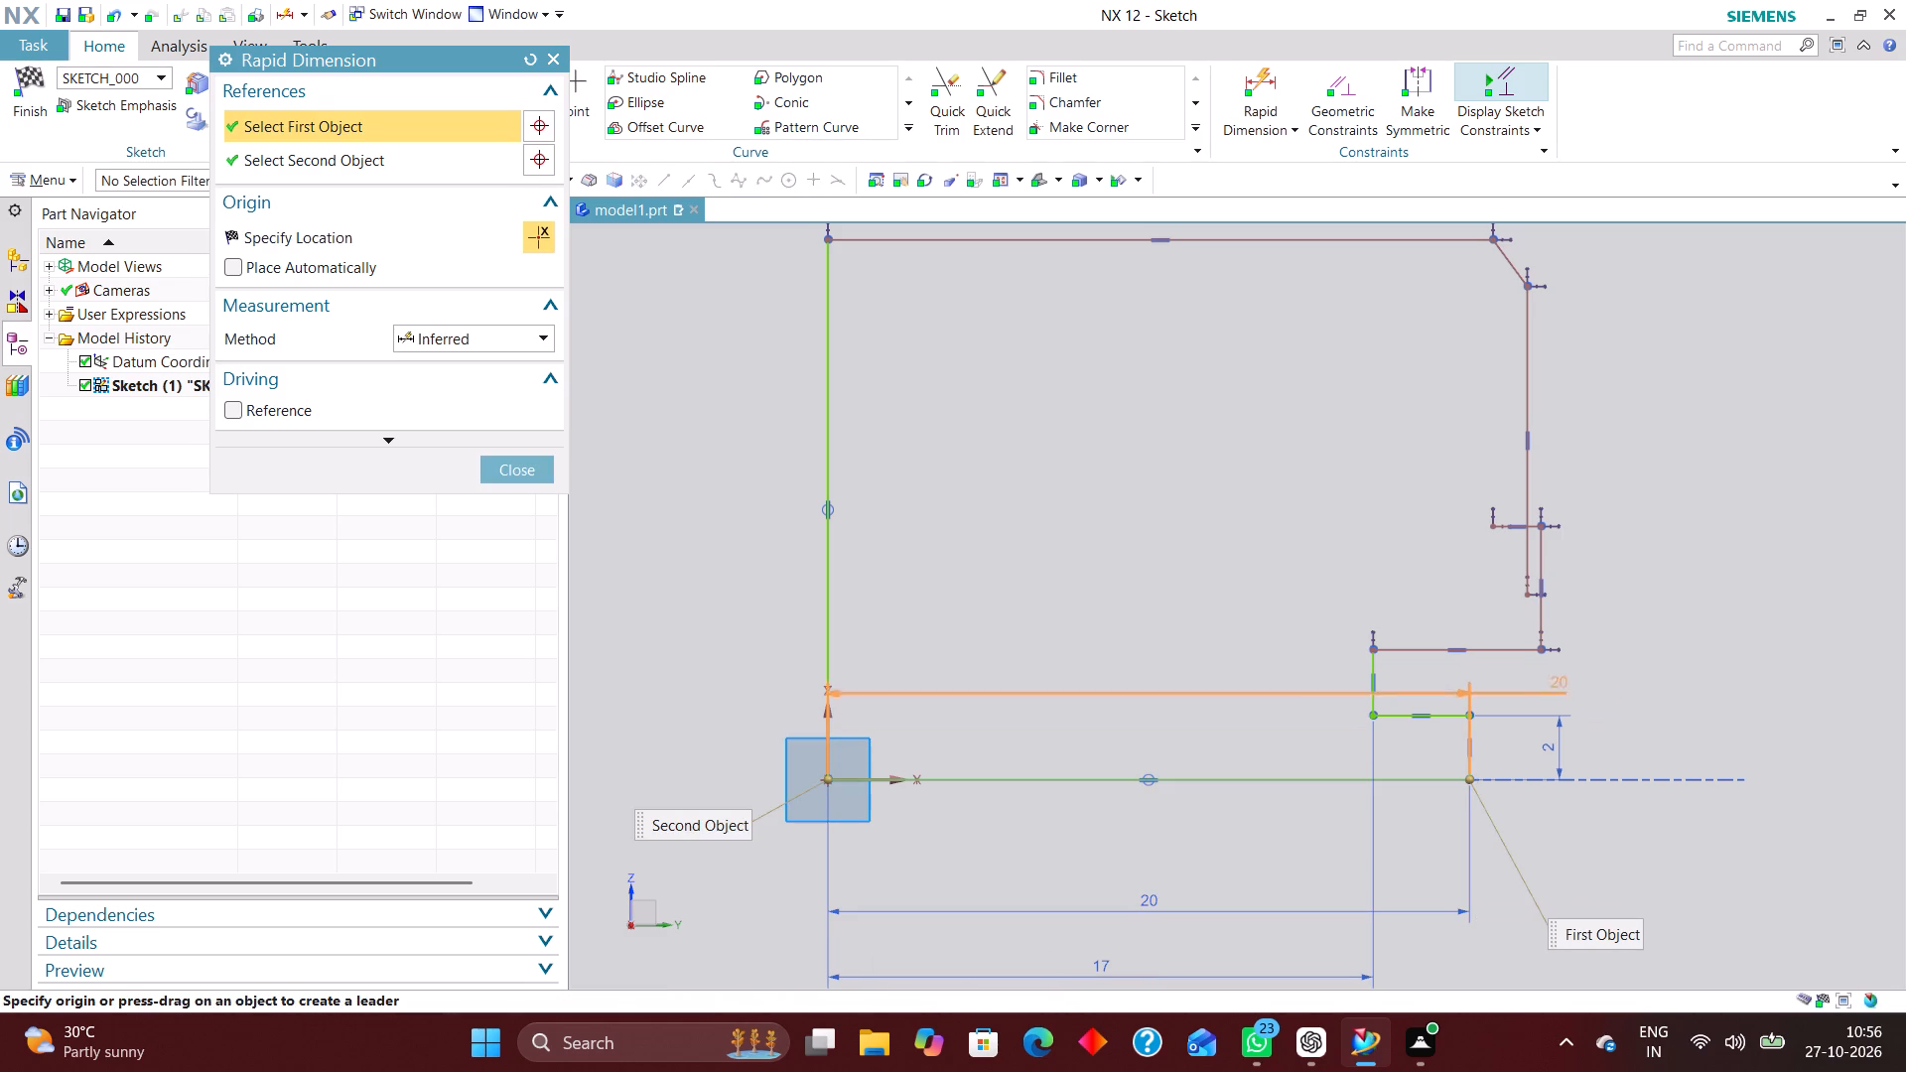
{"action": "left_click", "coordinate": [1514, 644]}
{"action": "left_click", "coordinate": [1672, 713]}
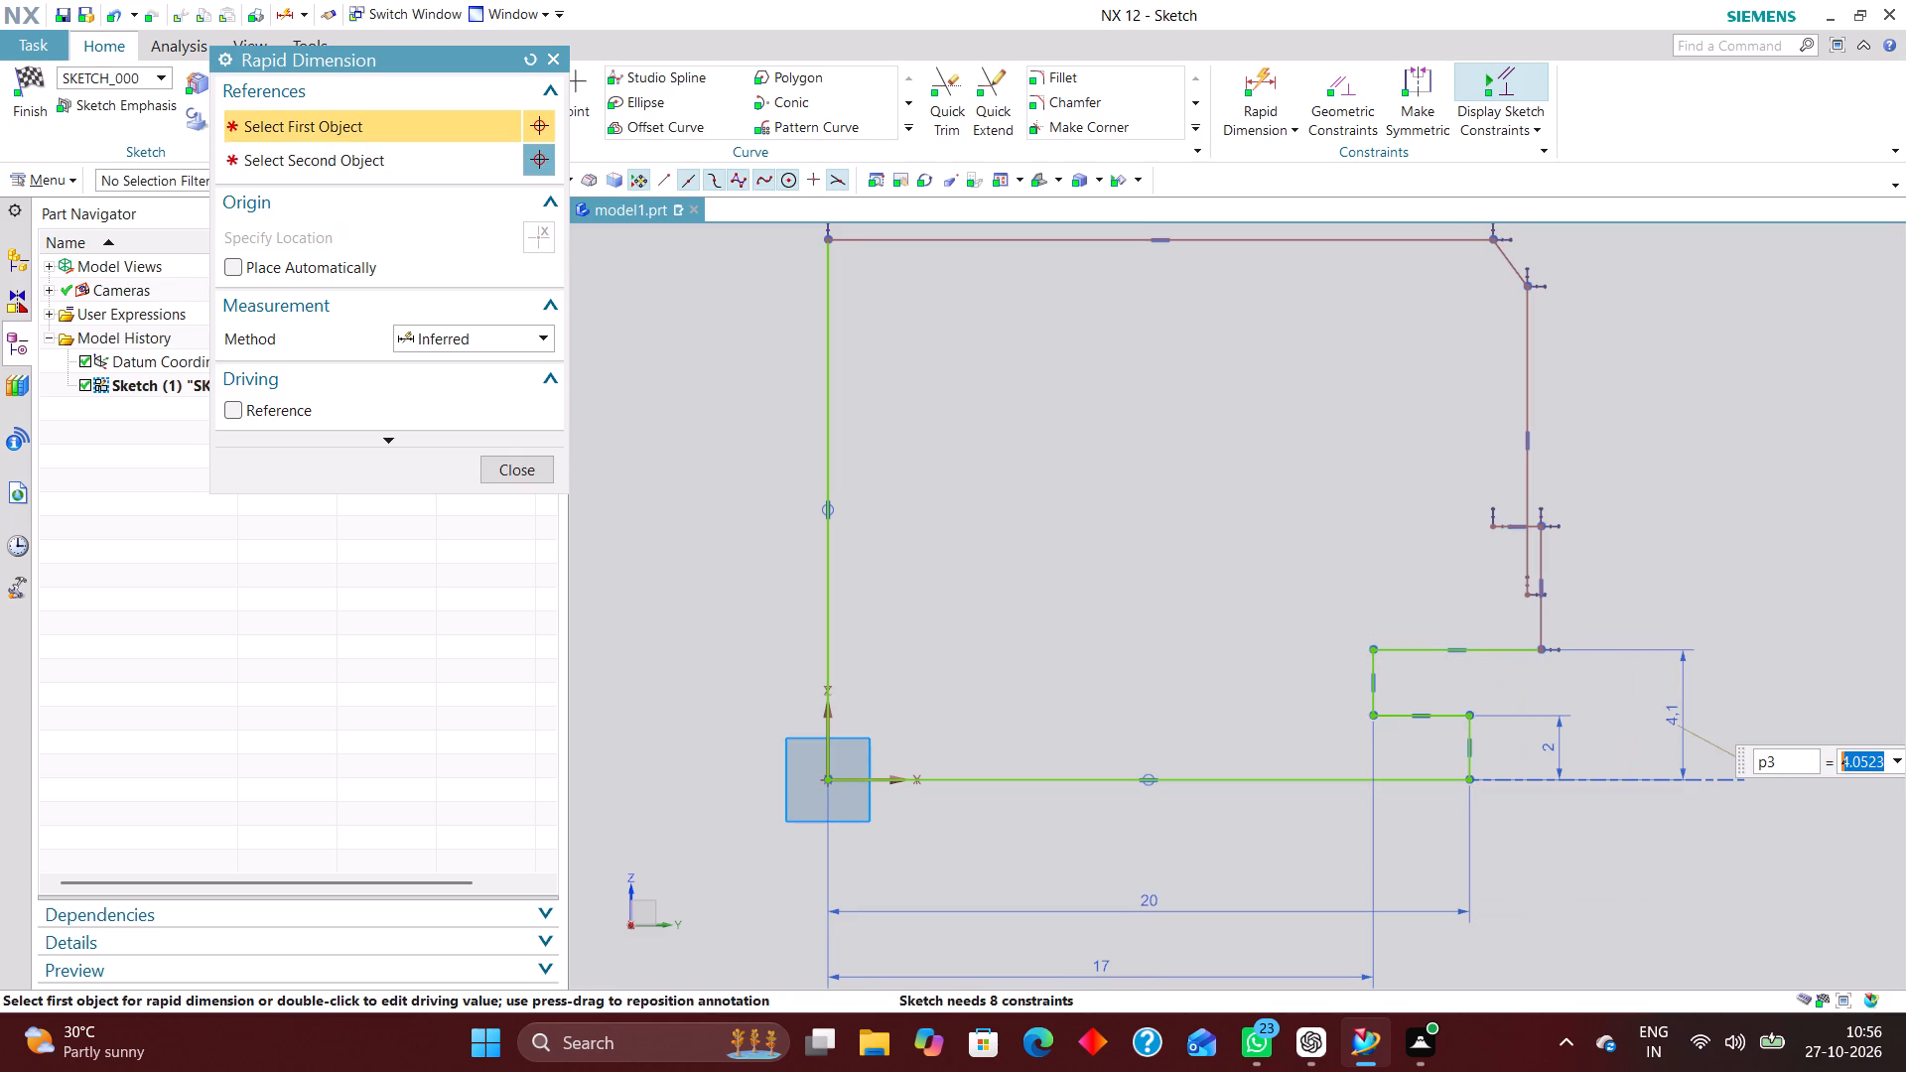
{"action": "key", "text": "5"}
{"action": "key", "text": "Return"}
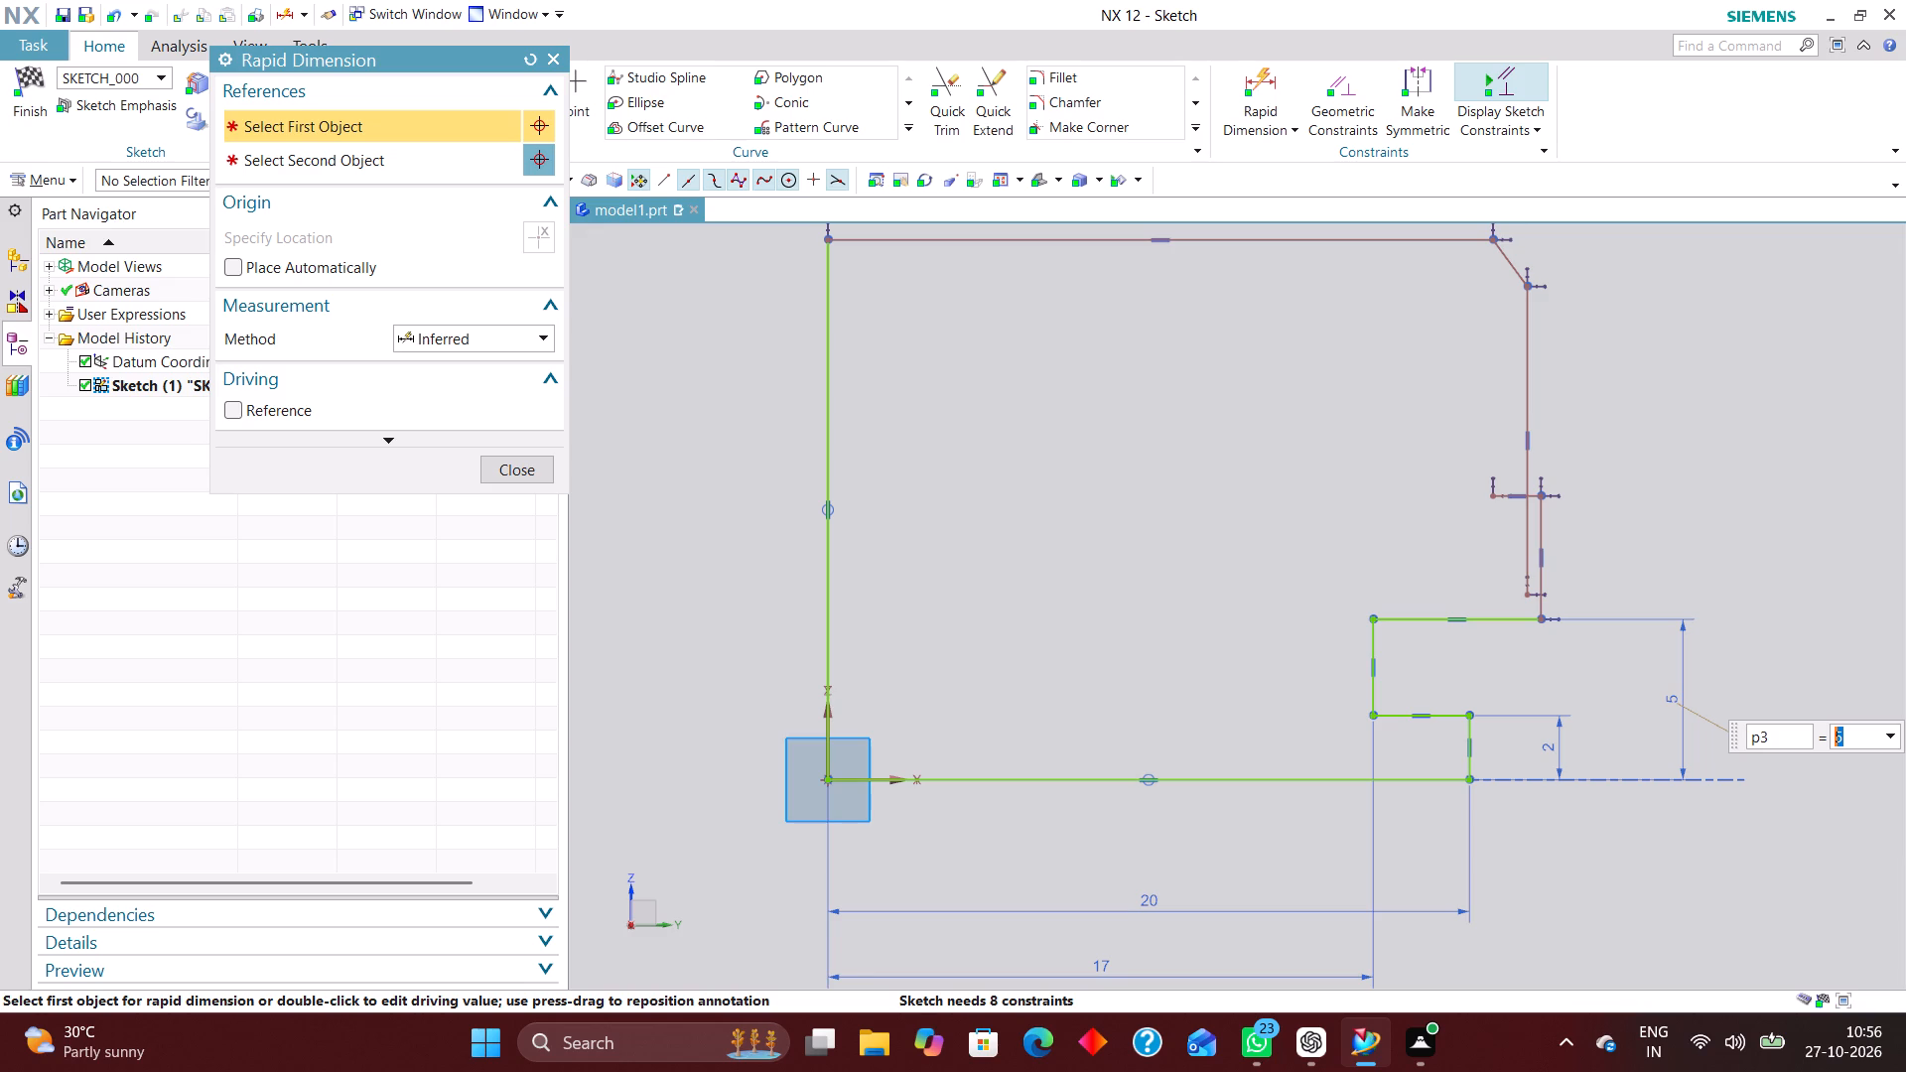
Dimension the height from the bottom line to the short horizontal line atop the lower outer vertical as 9.5 mm.
{"action": "scroll", "coordinate": [1206, 646], "scroll_direction": "down", "scroll_amount": 3}
{"action": "scroll", "coordinate": [1278, 669], "scroll_direction": "up", "scroll_amount": 3}
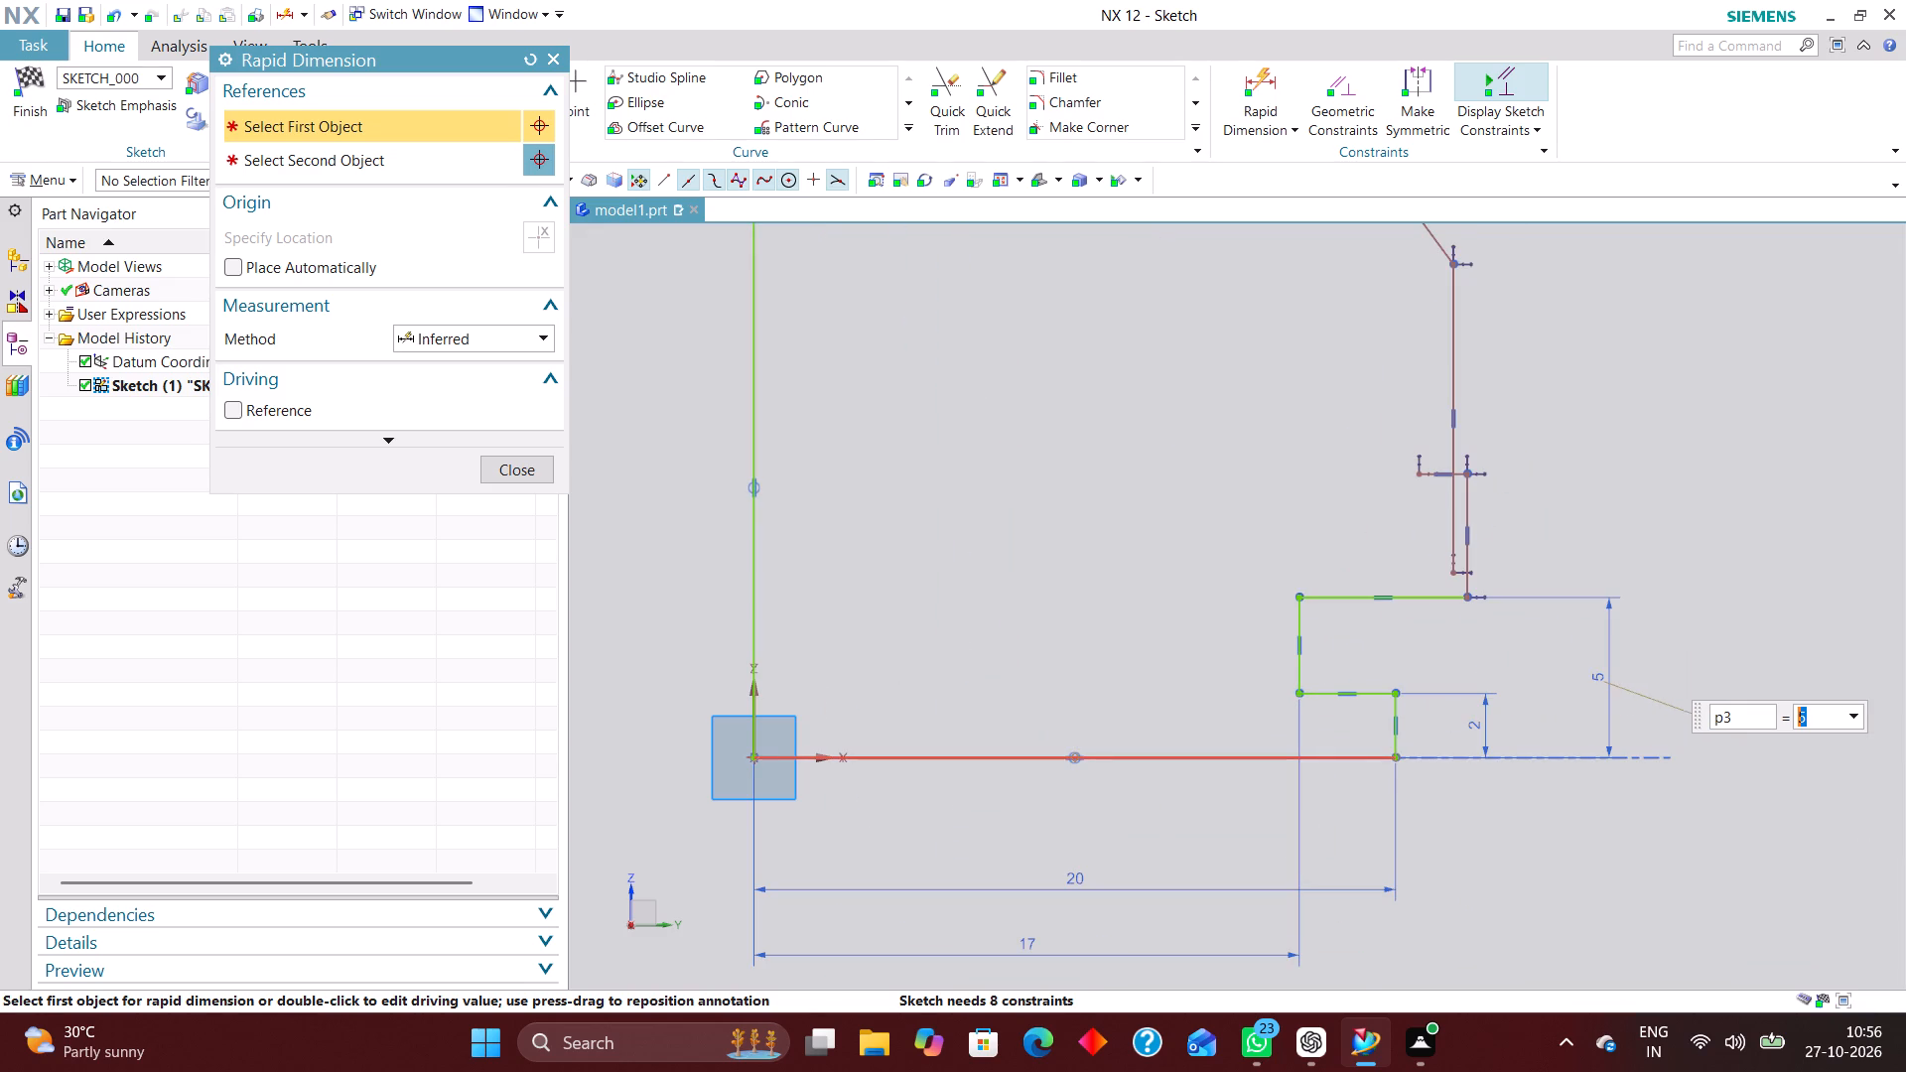
{"action": "left_click", "coordinate": [1223, 752]}
{"action": "scroll", "coordinate": [1501, 587], "scroll_direction": "up", "scroll_amount": 5}
{"action": "scroll", "coordinate": [1355, 567], "scroll_direction": "down", "scroll_amount": 3}
{"action": "scroll", "coordinate": [1369, 423], "scroll_direction": "up", "scroll_amount": 3}
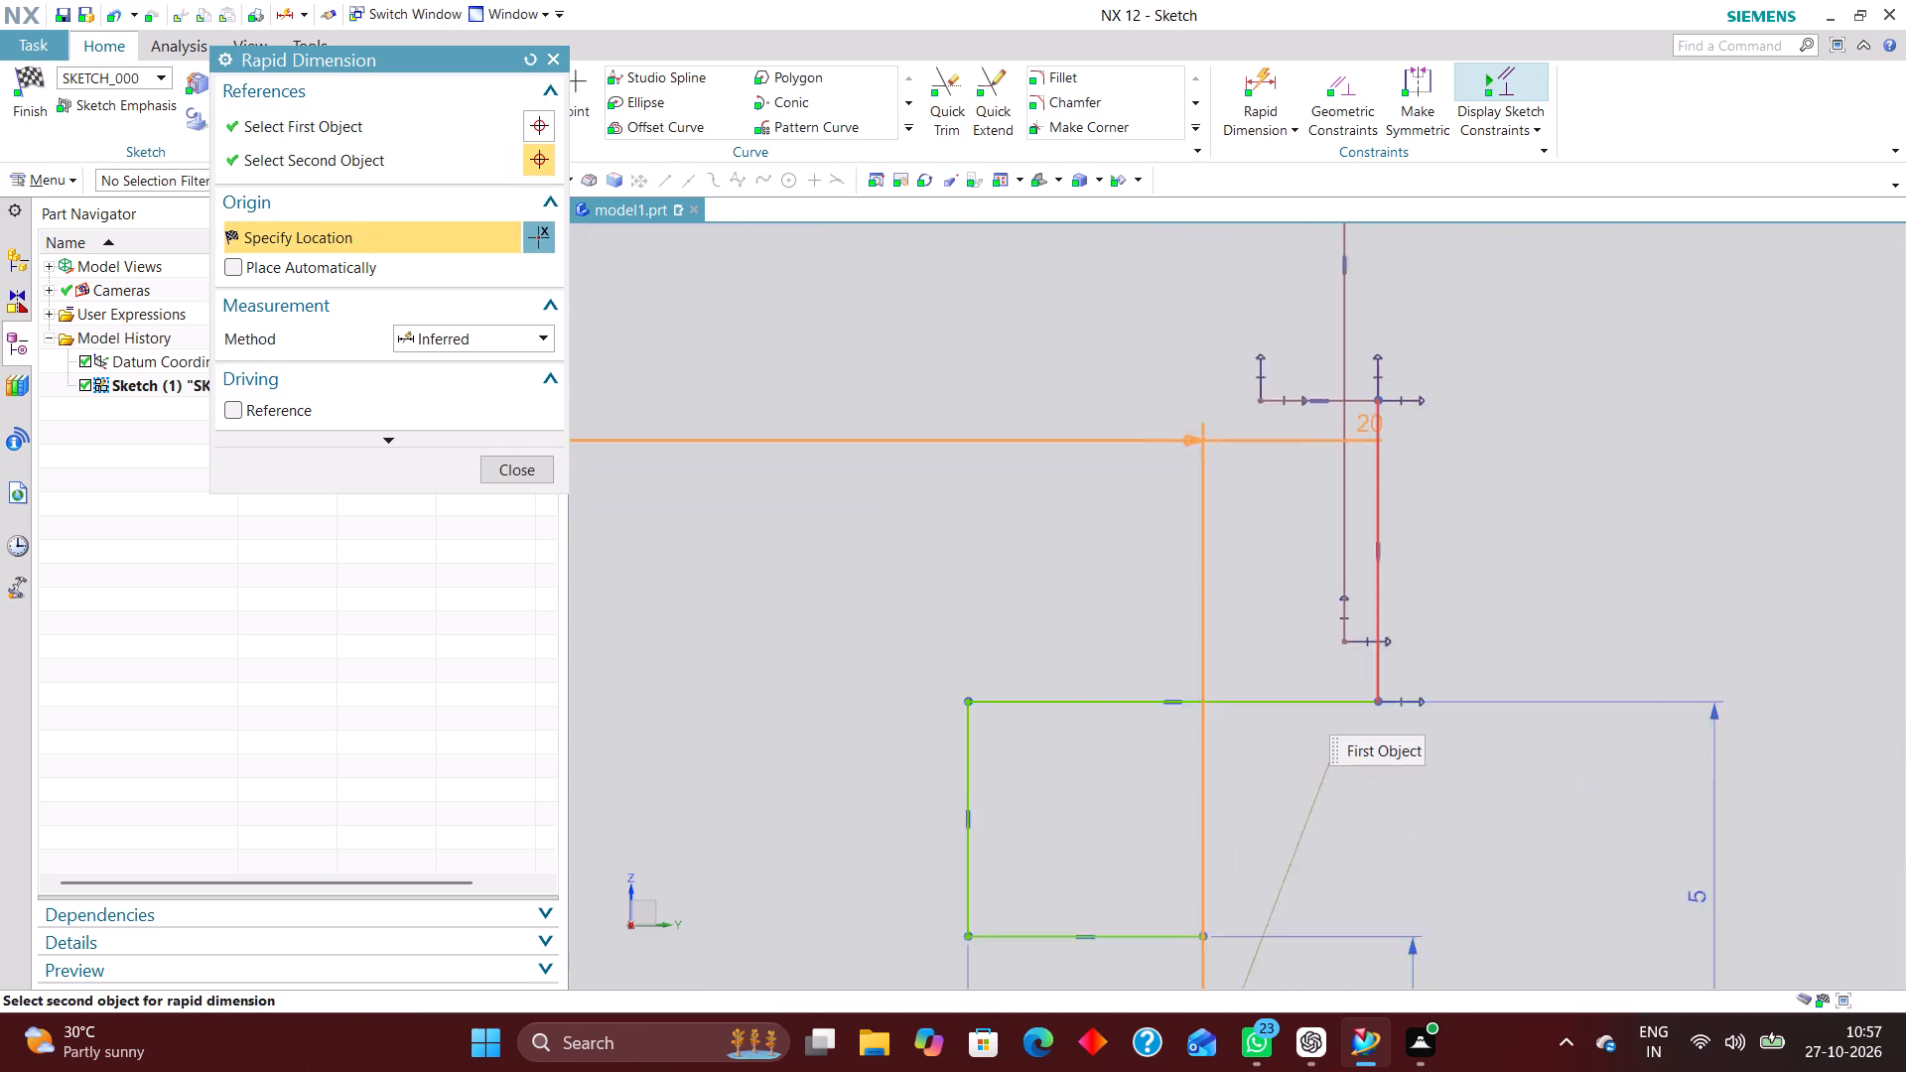
{"action": "left_click", "coordinate": [1362, 394]}
{"action": "scroll", "coordinate": [1154, 497], "scroll_direction": "down", "scroll_amount": 5}
{"action": "left_click", "coordinate": [1498, 608]}
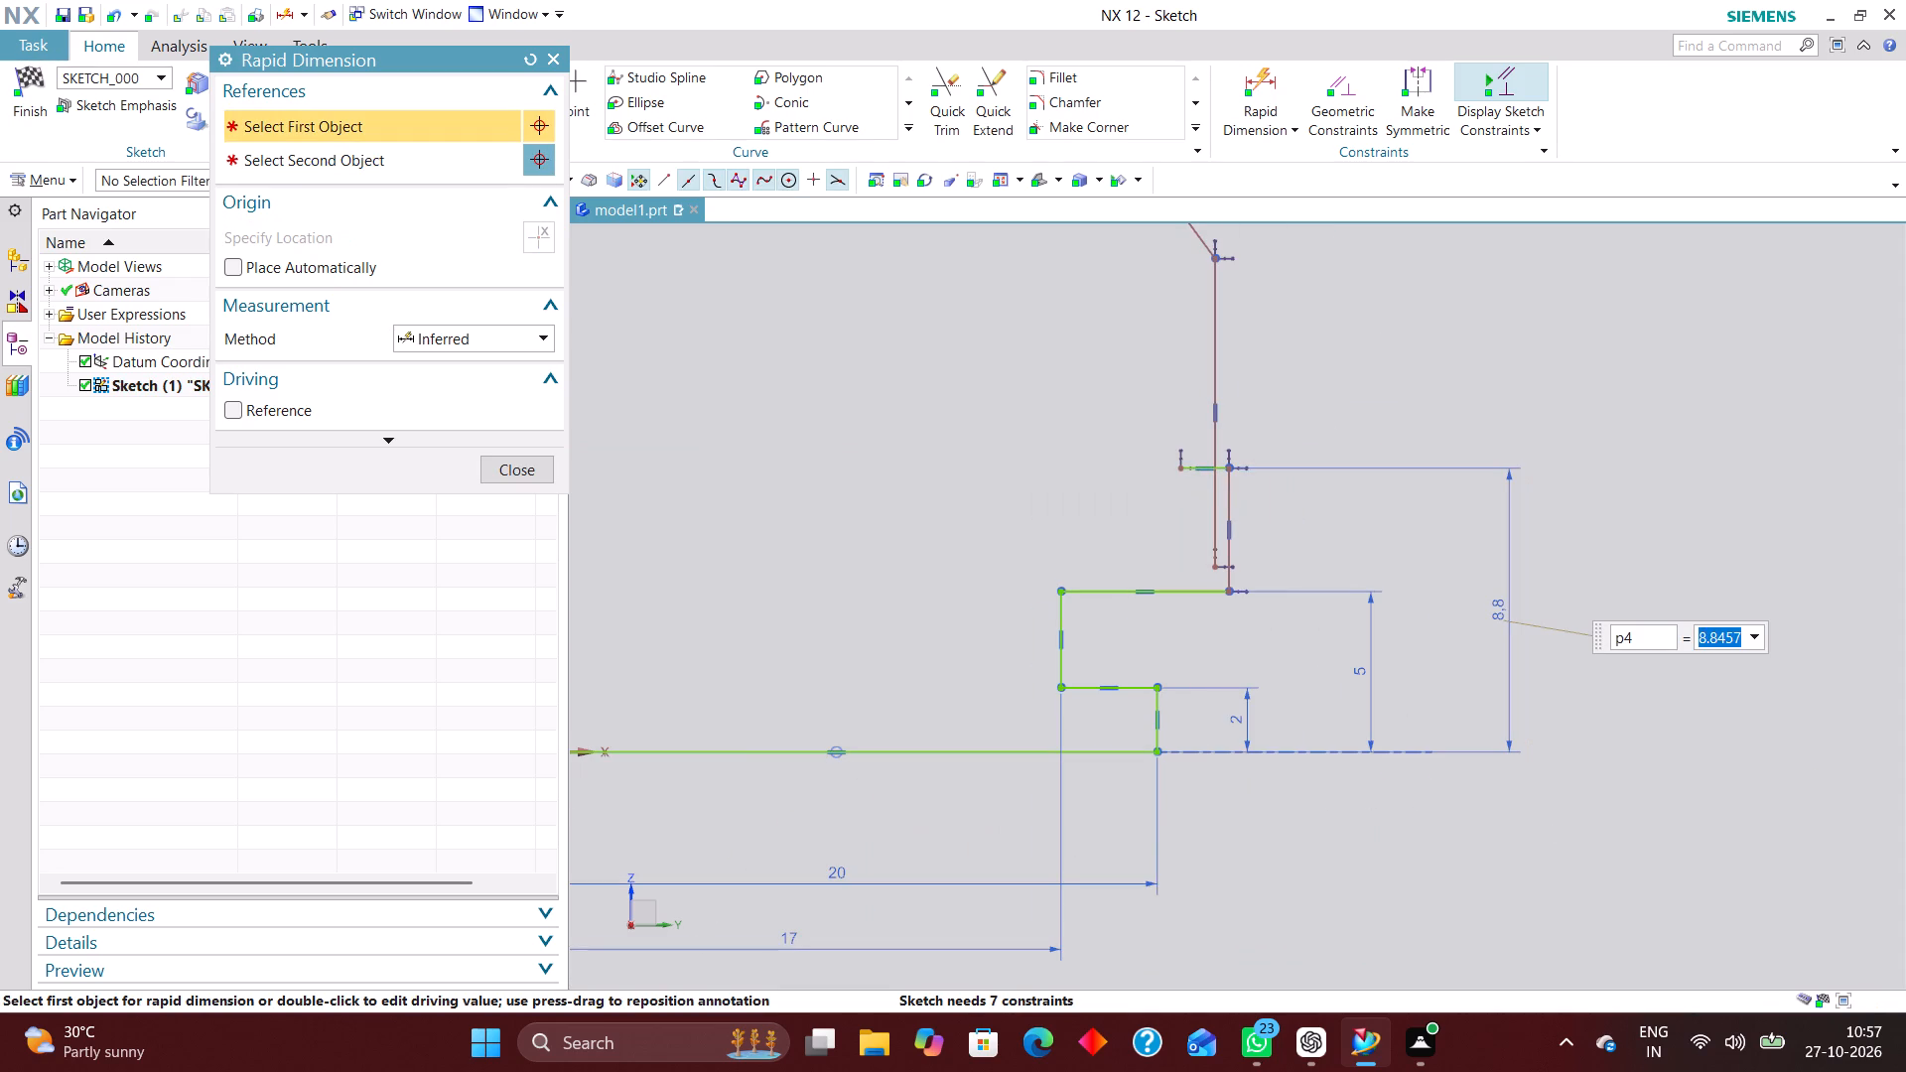
{"action": "key", "text": "9"}
{"action": "type", "text": ".5"}
{"action": "key", "text": "Return"}
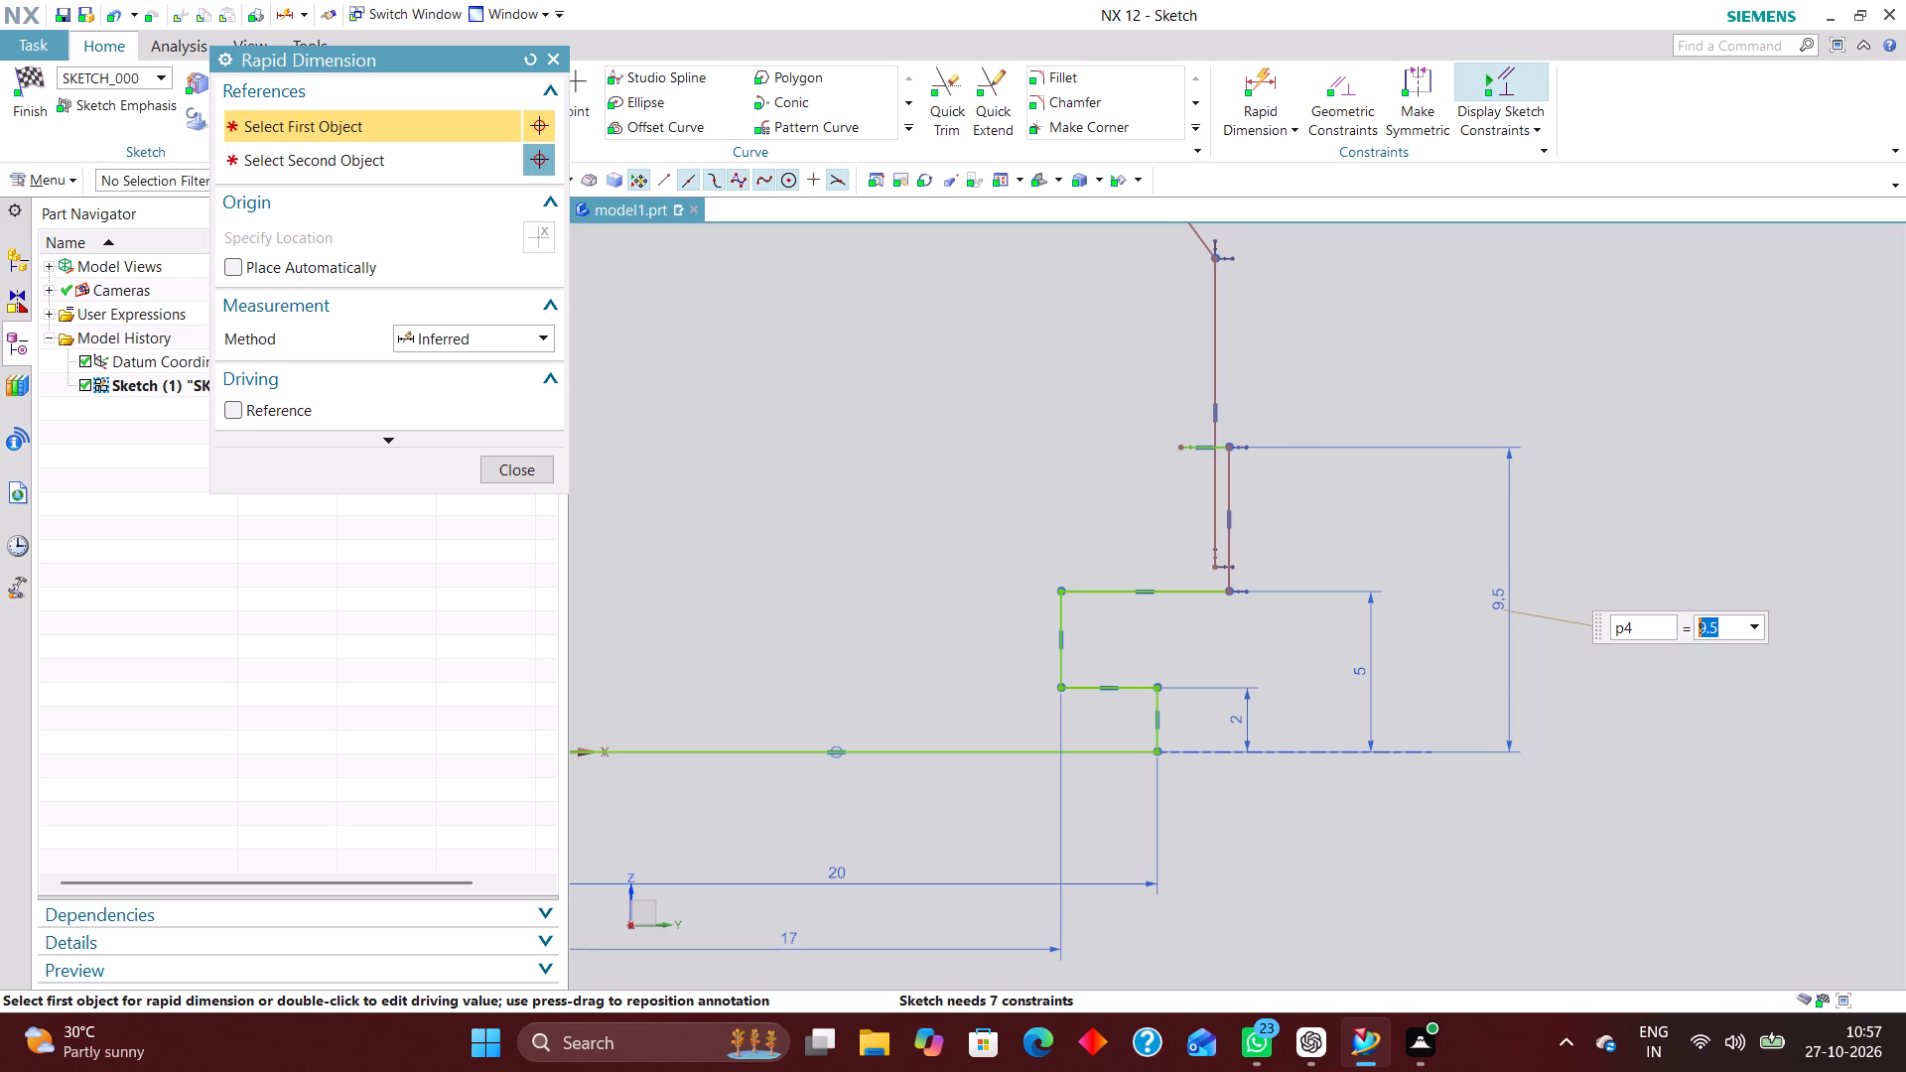
Set the height dimension of the short upper horizontal line above the base to 13 mm.
{"action": "type", "text": "13"}
{"action": "key", "text": "Return"}
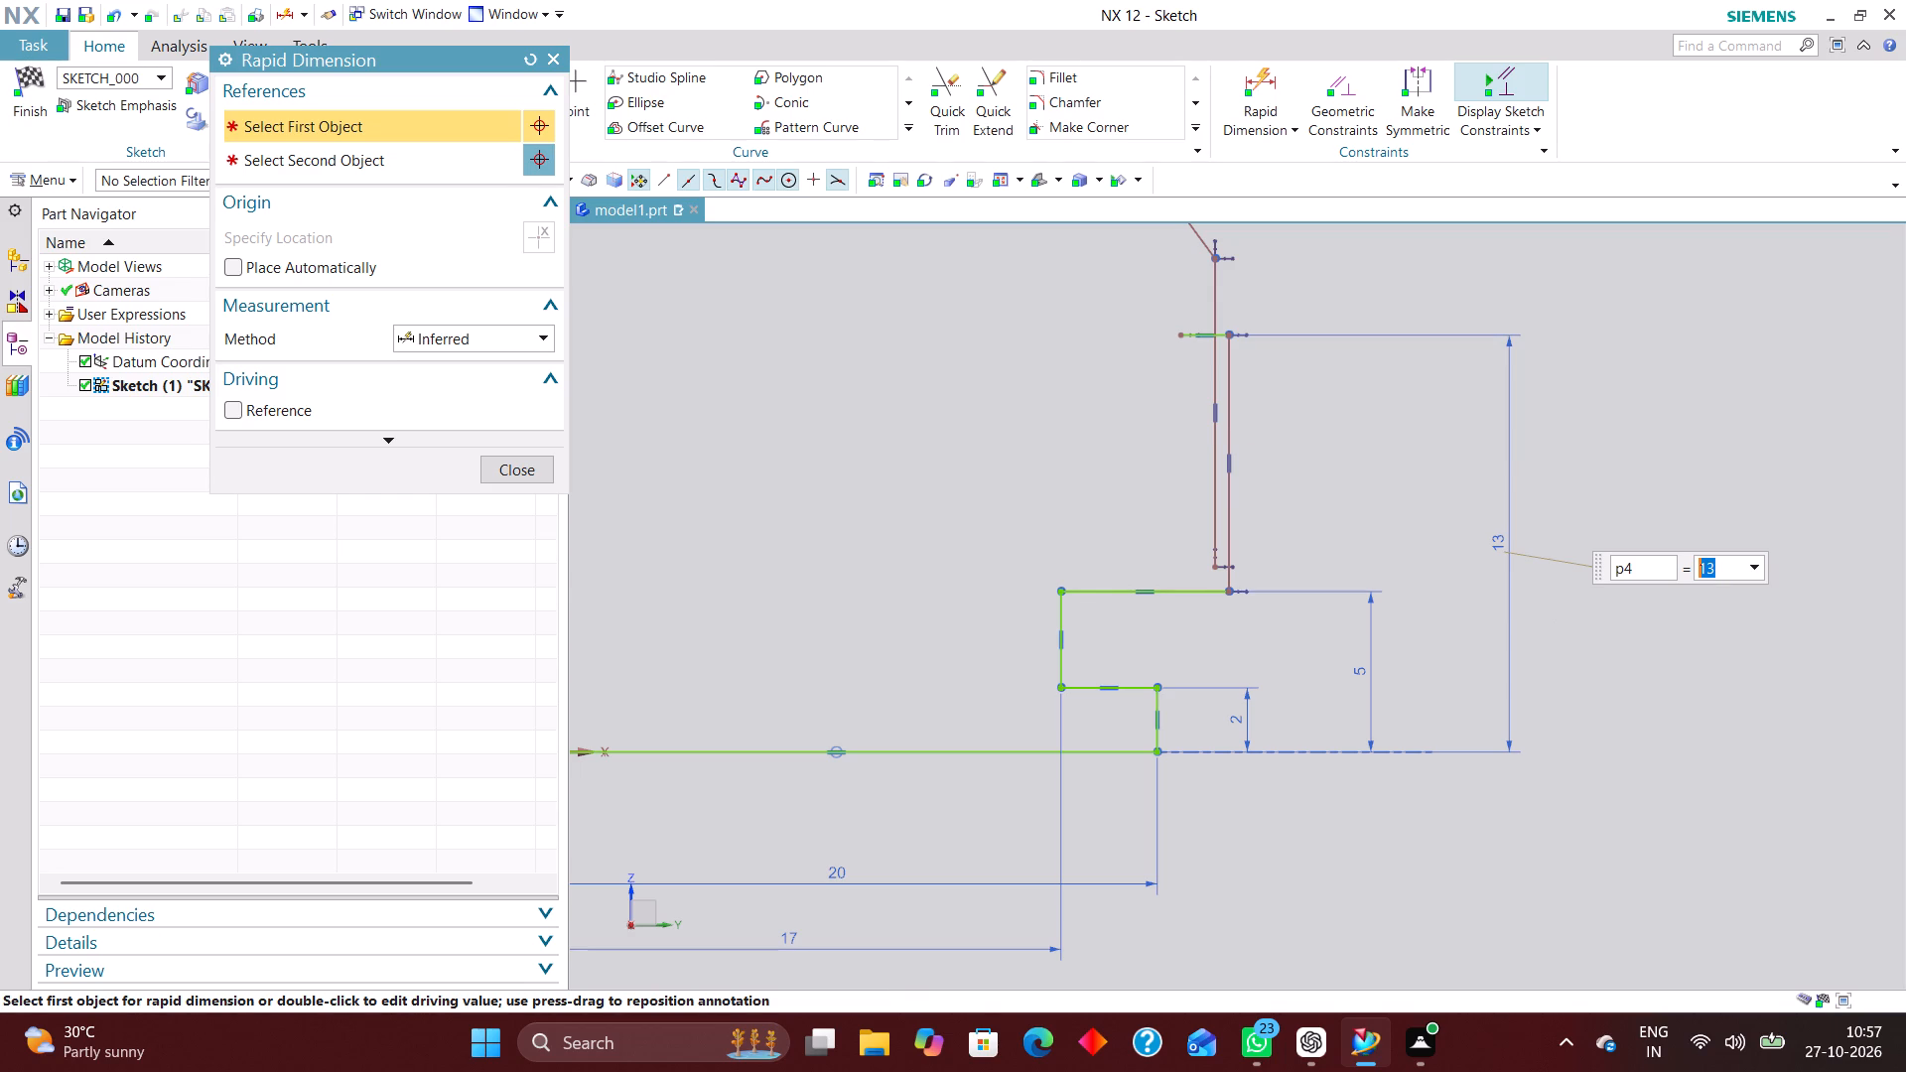
Dimension the overall height from the bottom line to the profile's top horizontal line as 32 mm and finish dimensioning.
{"action": "scroll", "coordinate": [1757, 758], "scroll_direction": "down", "scroll_amount": 4}
{"action": "scroll", "coordinate": [1400, 750], "scroll_direction": "up", "scroll_amount": 3}
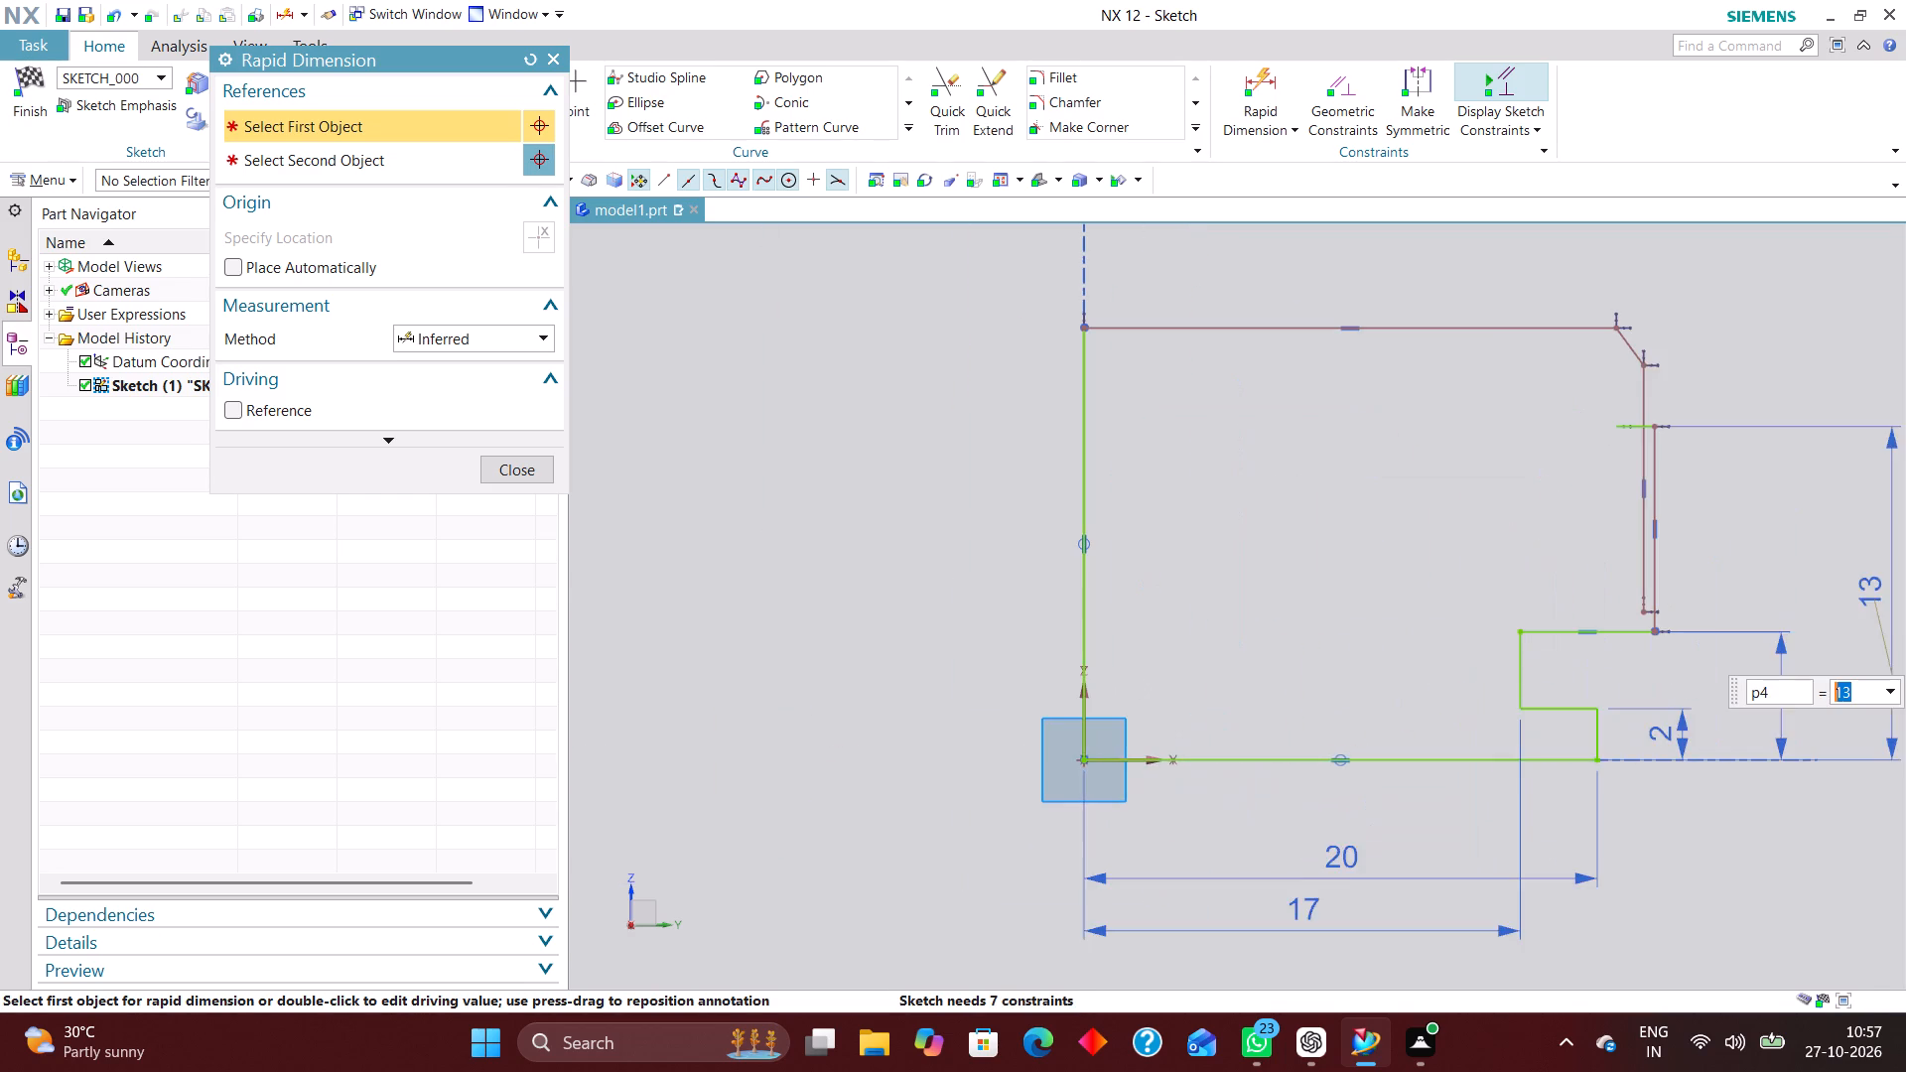
{"action": "left_click", "coordinate": [1416, 758]}
{"action": "scroll", "coordinate": [1208, 671], "scroll_direction": "down", "scroll_amount": 4}
{"action": "left_click", "coordinate": [1329, 526]}
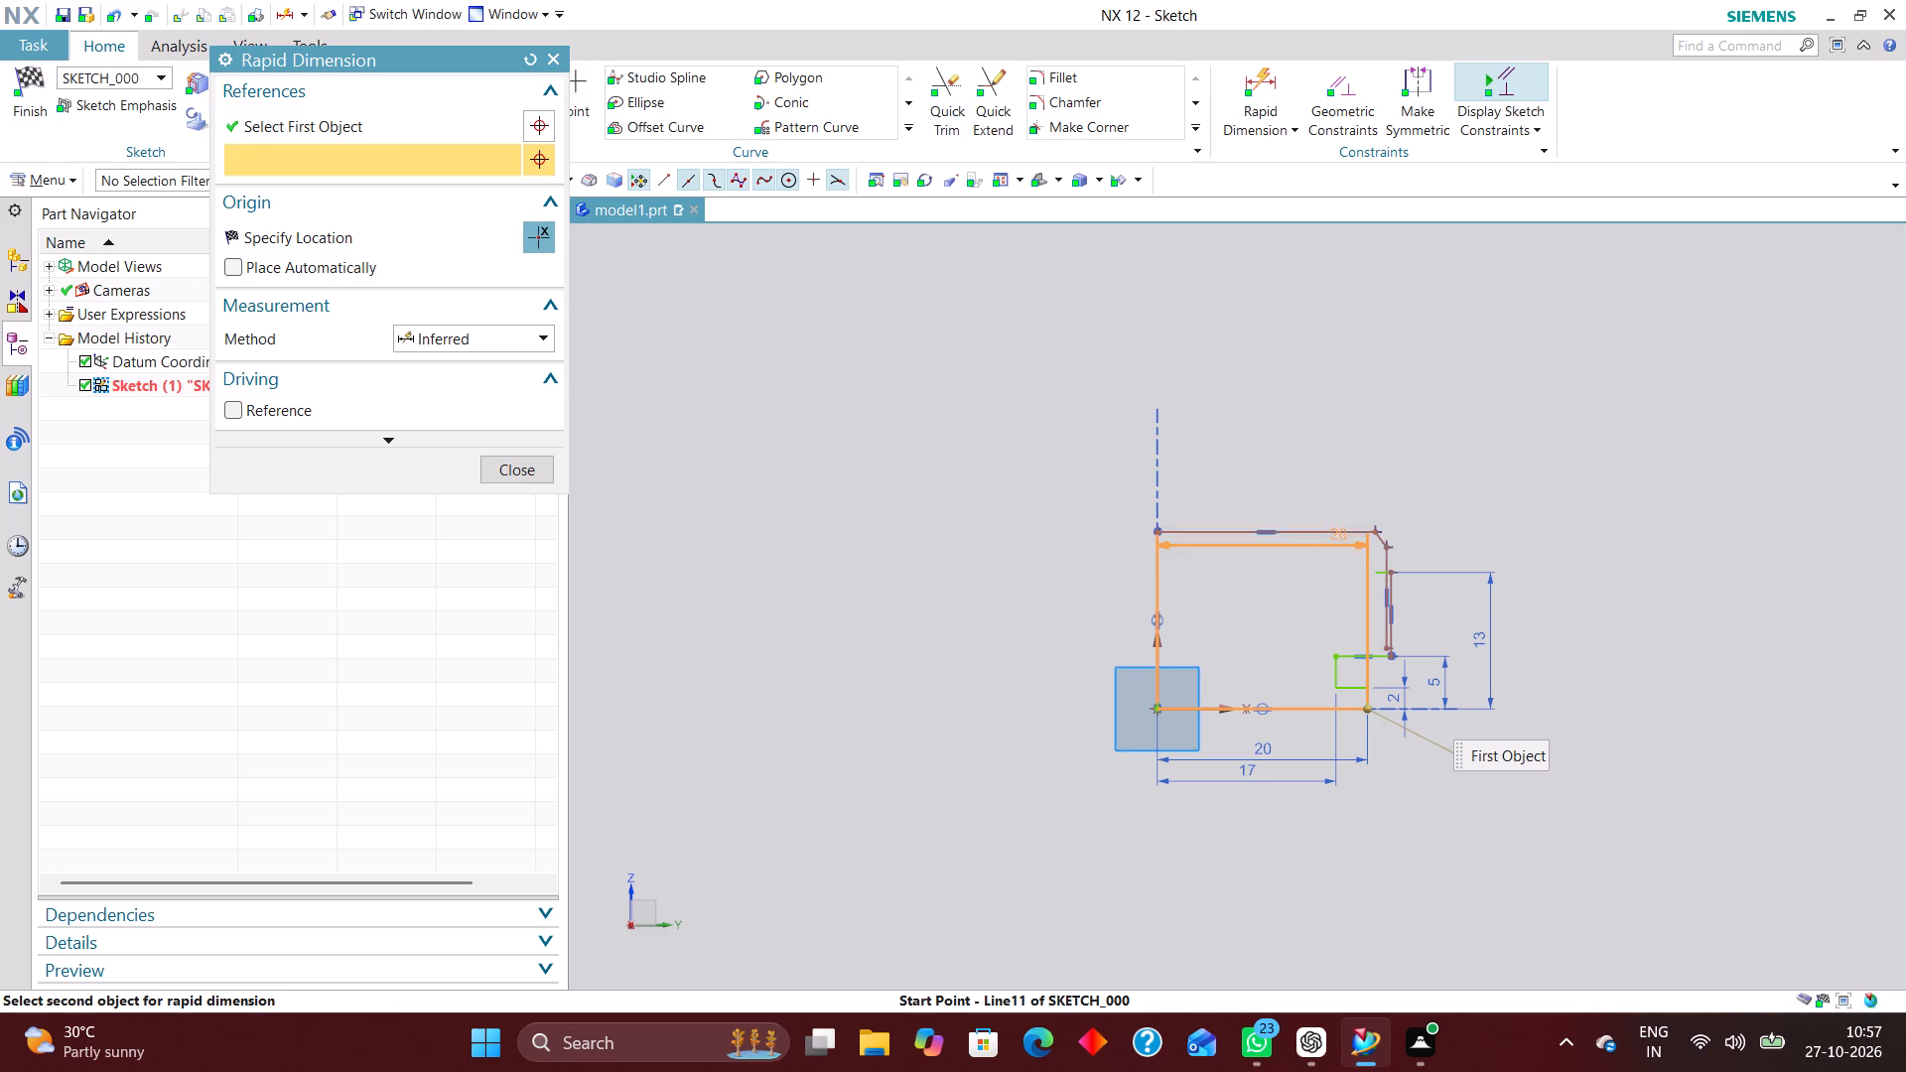
{"action": "left_click", "coordinate": [1593, 624]}
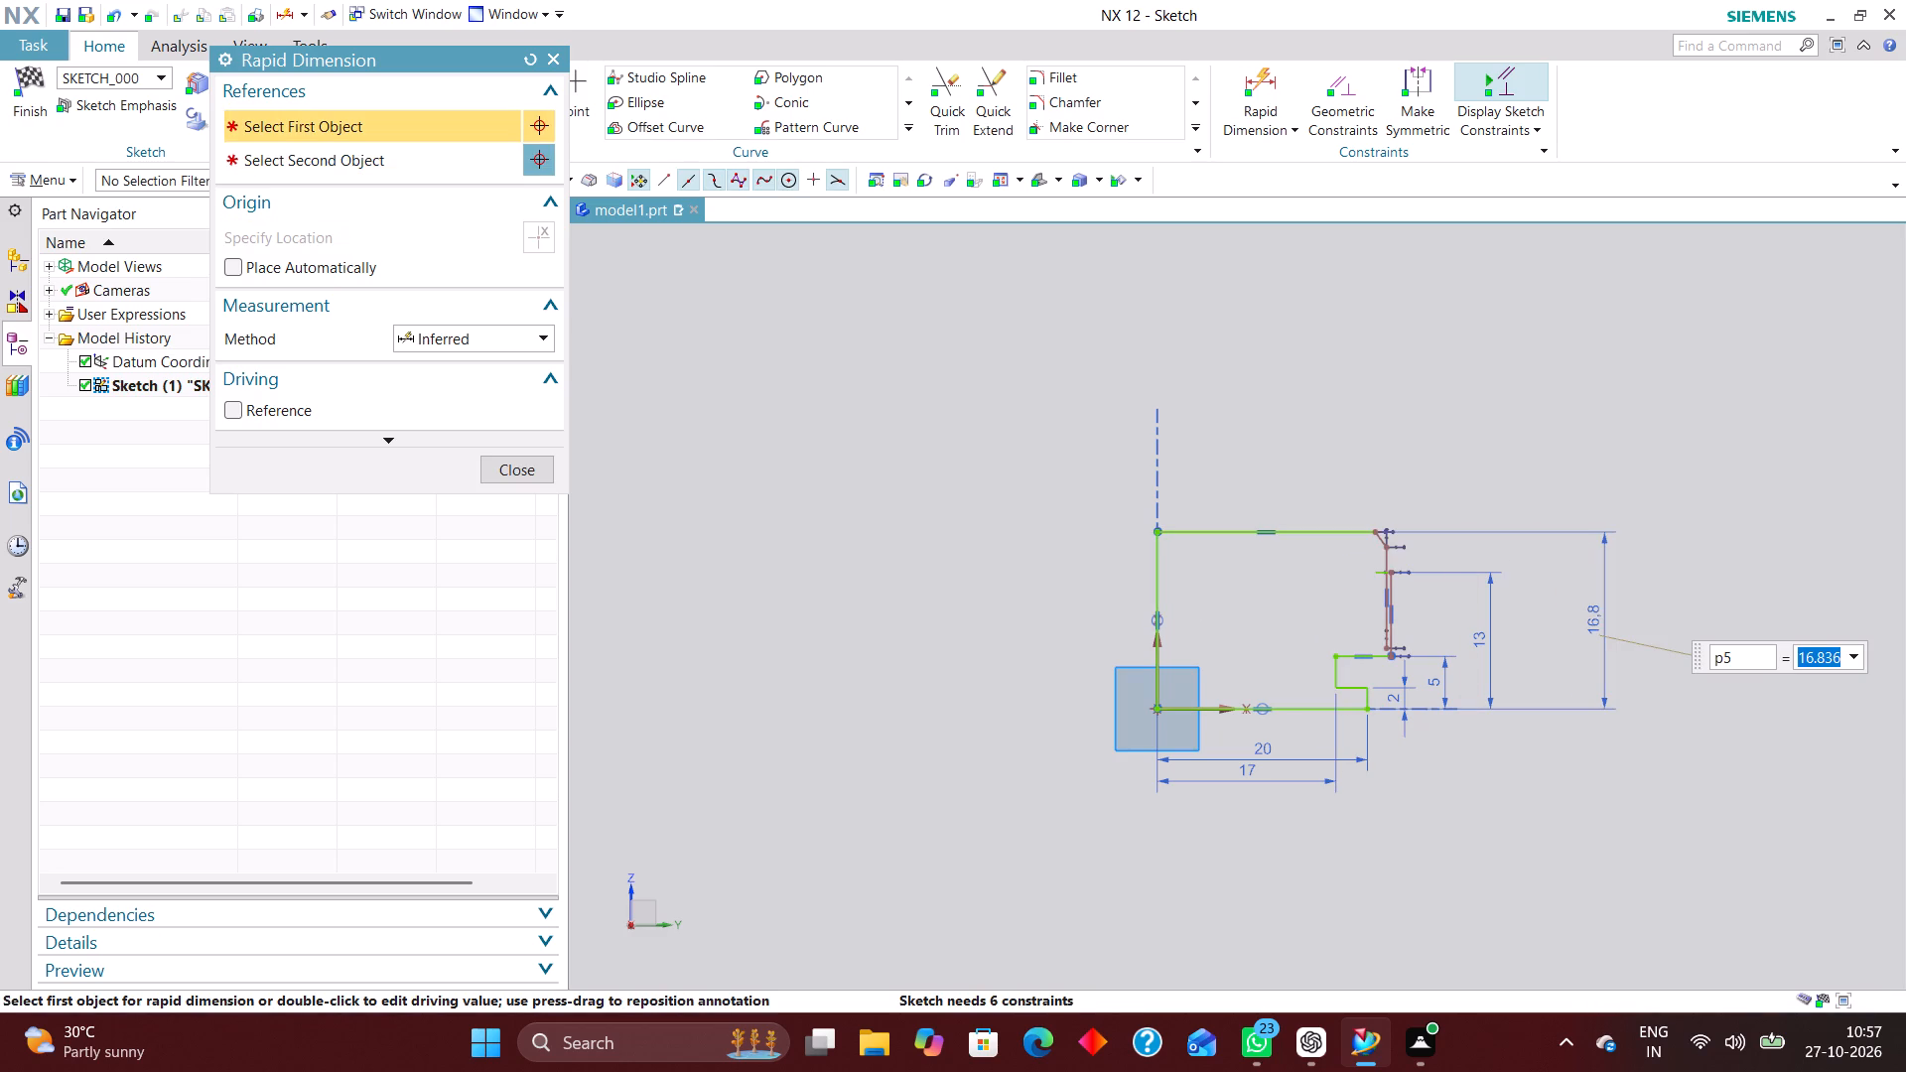
{"action": "type", "text": "32"}
{"action": "key", "text": "Return"}
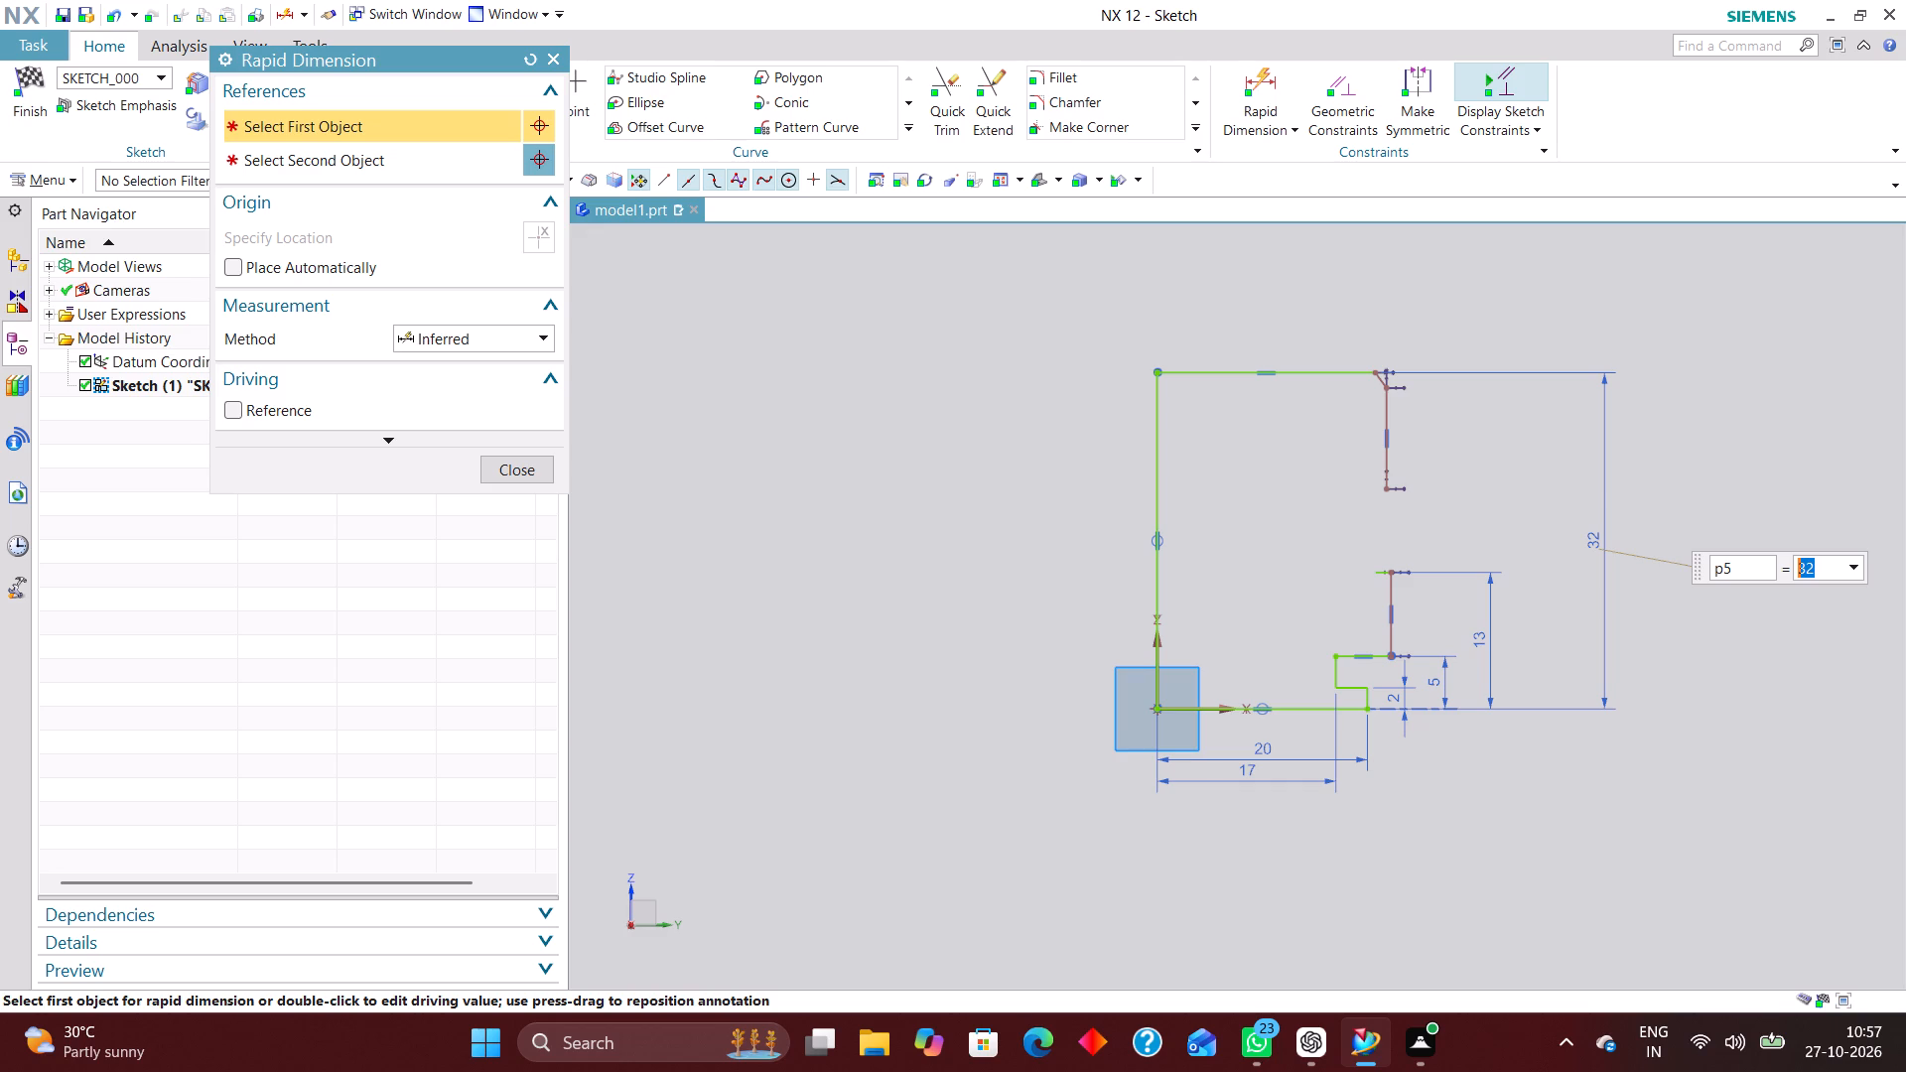
{"action": "scroll", "coordinate": [1455, 546], "scroll_direction": "up", "scroll_amount": 1}
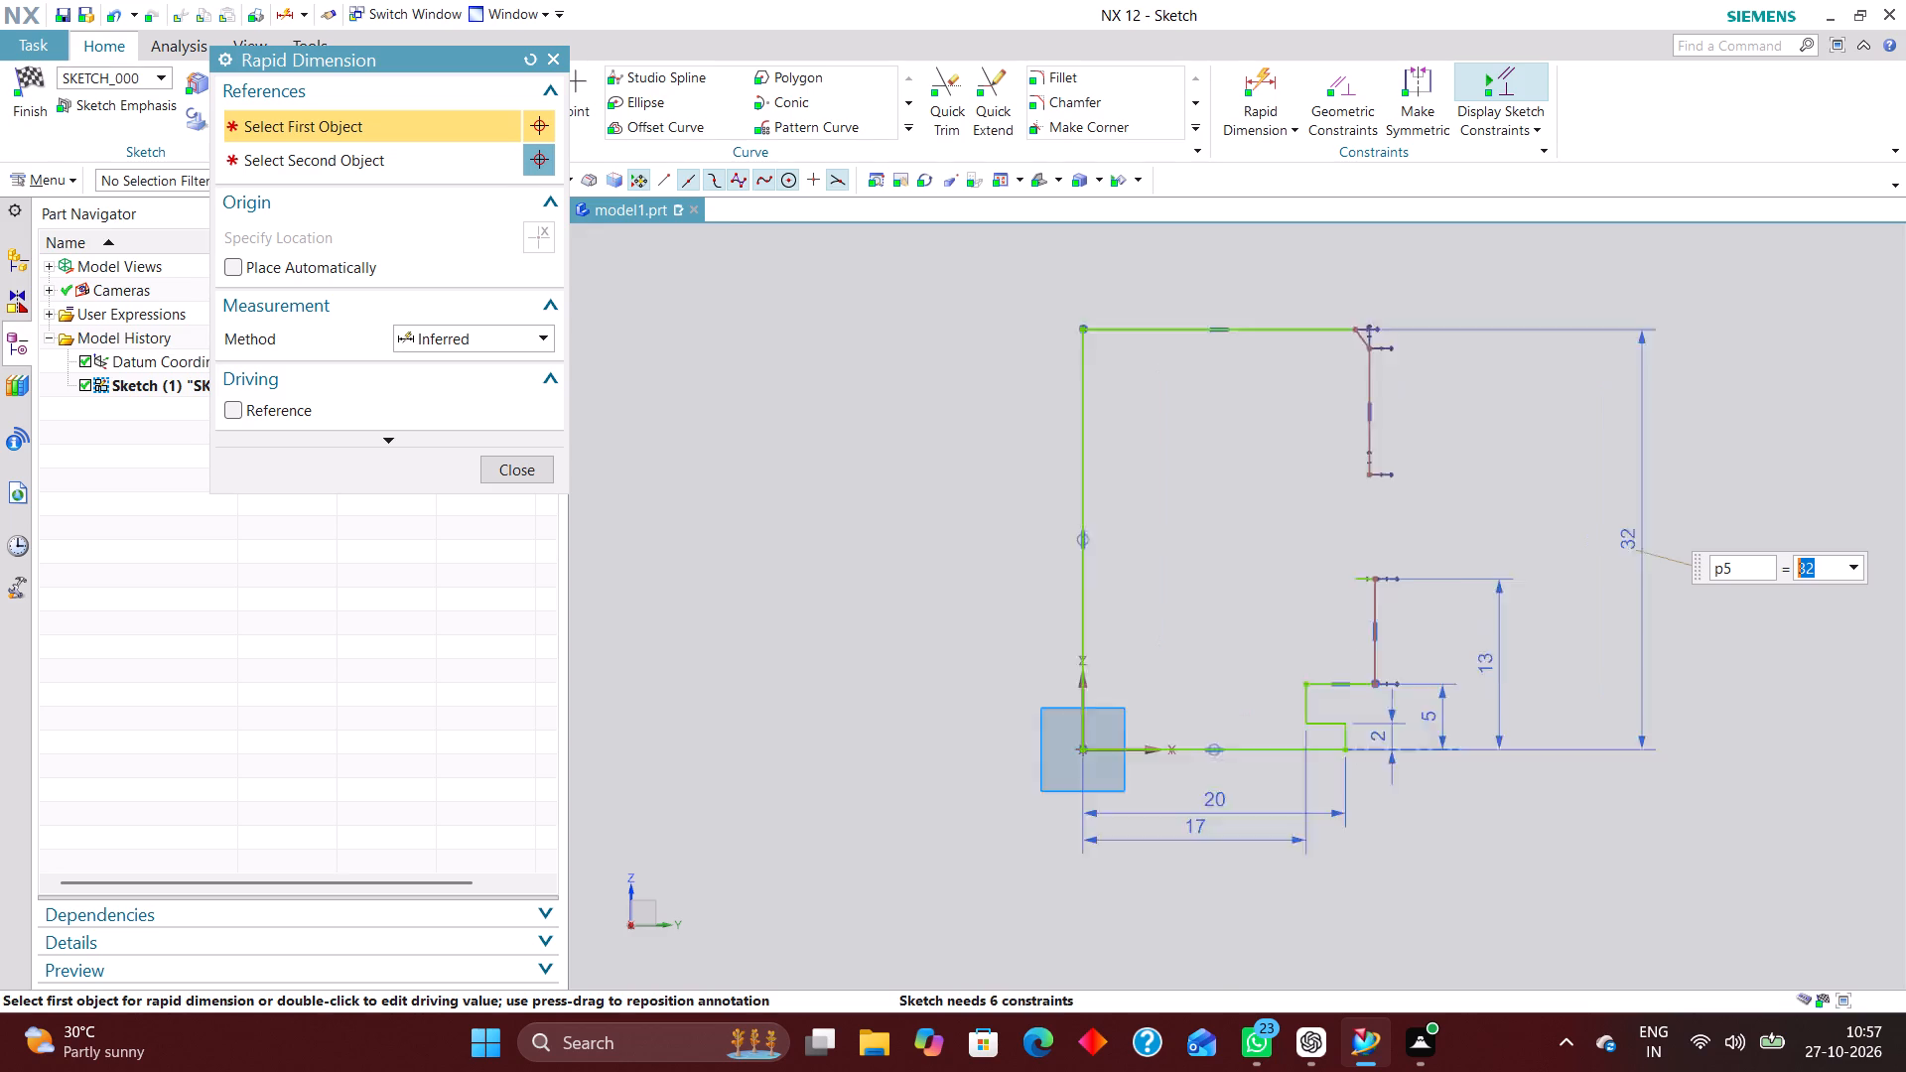
{"action": "scroll", "coordinate": [1455, 547], "scroll_direction": "up", "scroll_amount": 3}
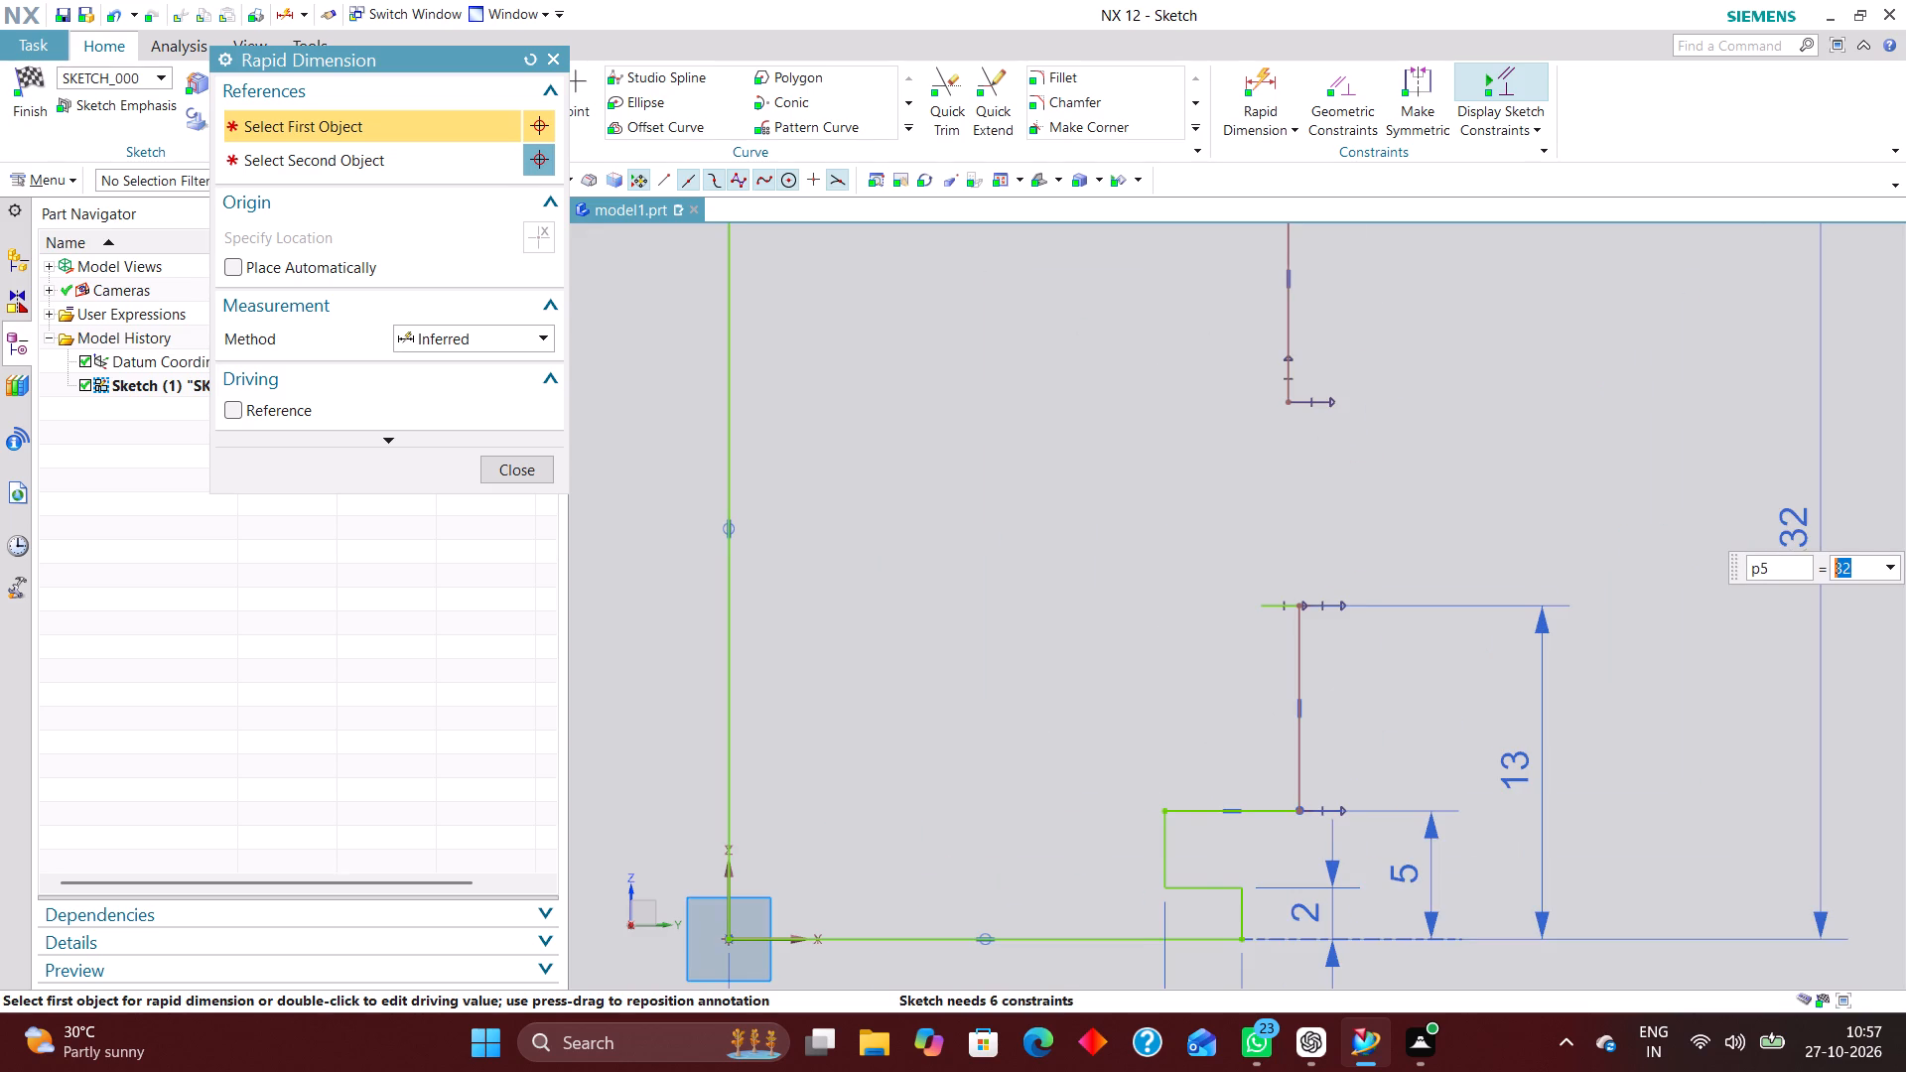
{"action": "left_click", "coordinate": [511, 470]}
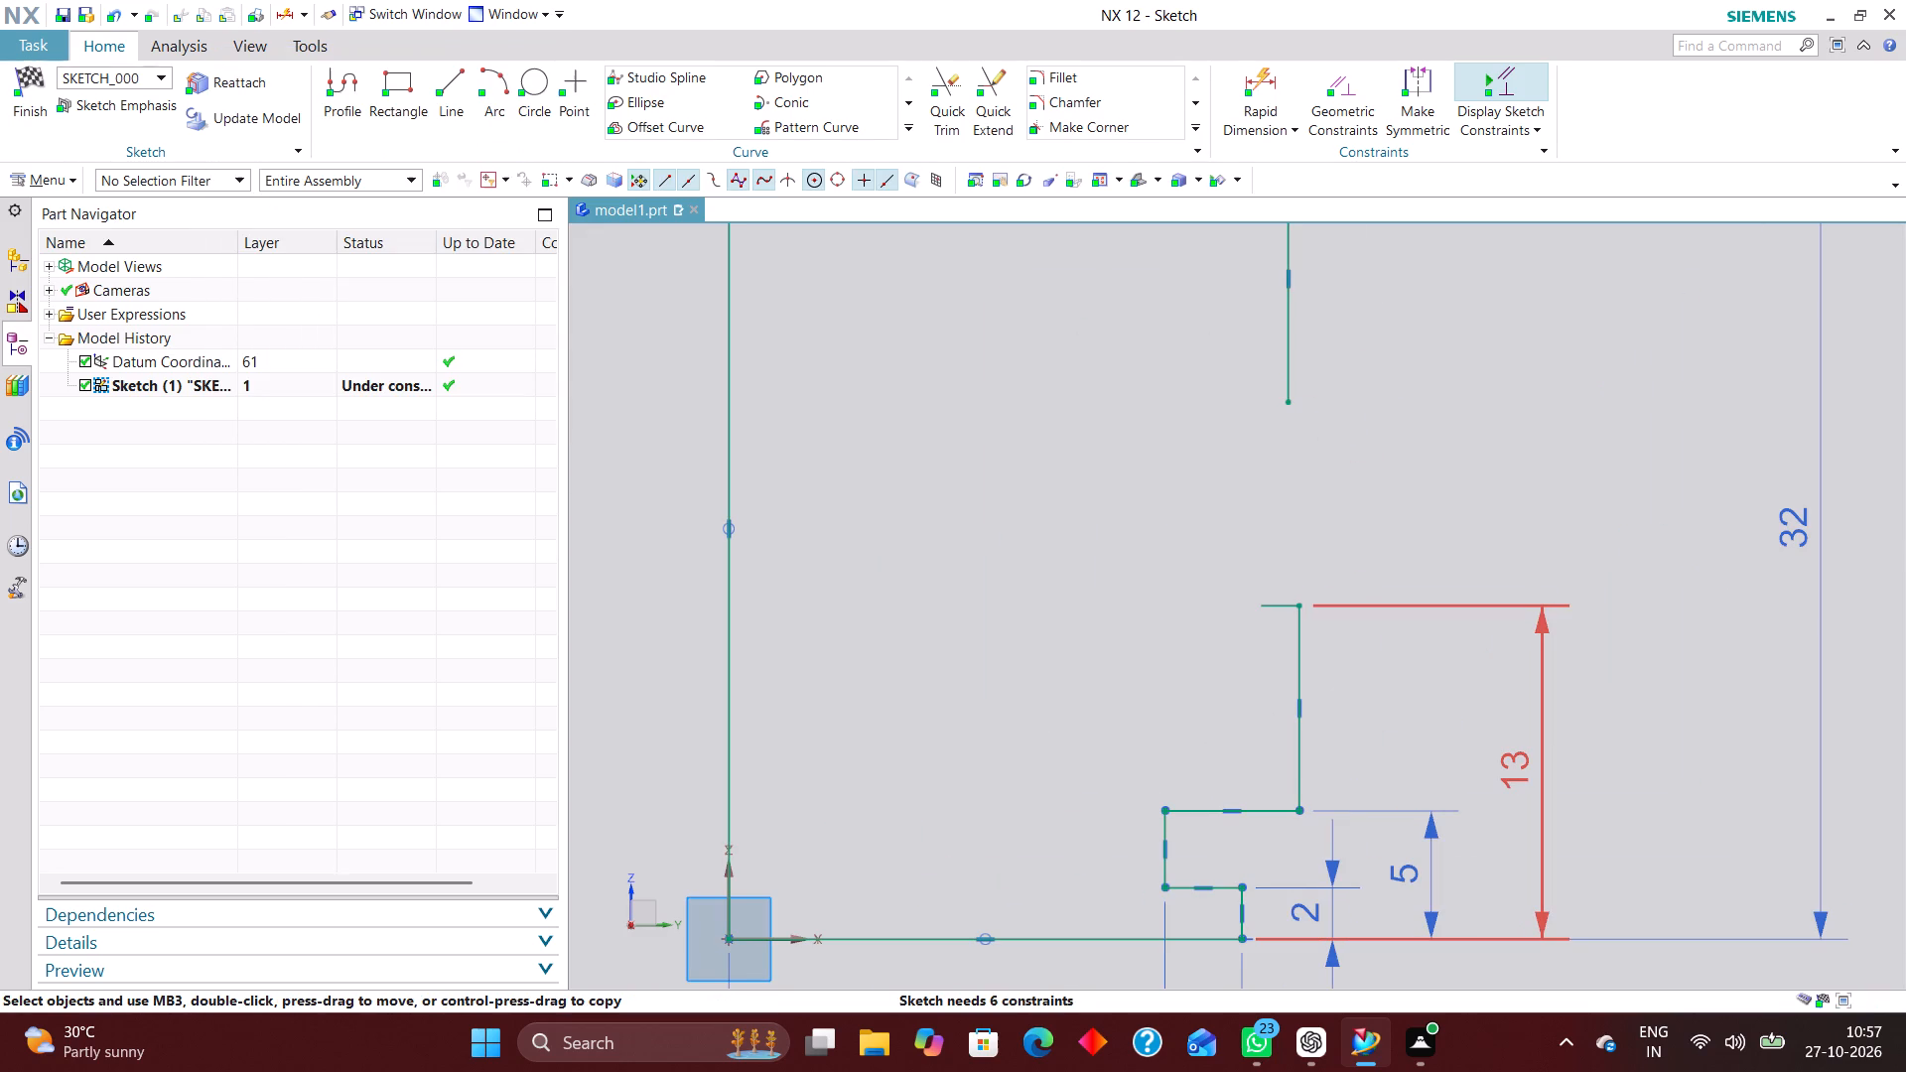
Move the lower outer vertical line slightly outward, to about 22.8 mm from the long inner vertical line.
{"action": "scroll", "coordinate": [1348, 600], "scroll_direction": "down", "scroll_amount": 3}
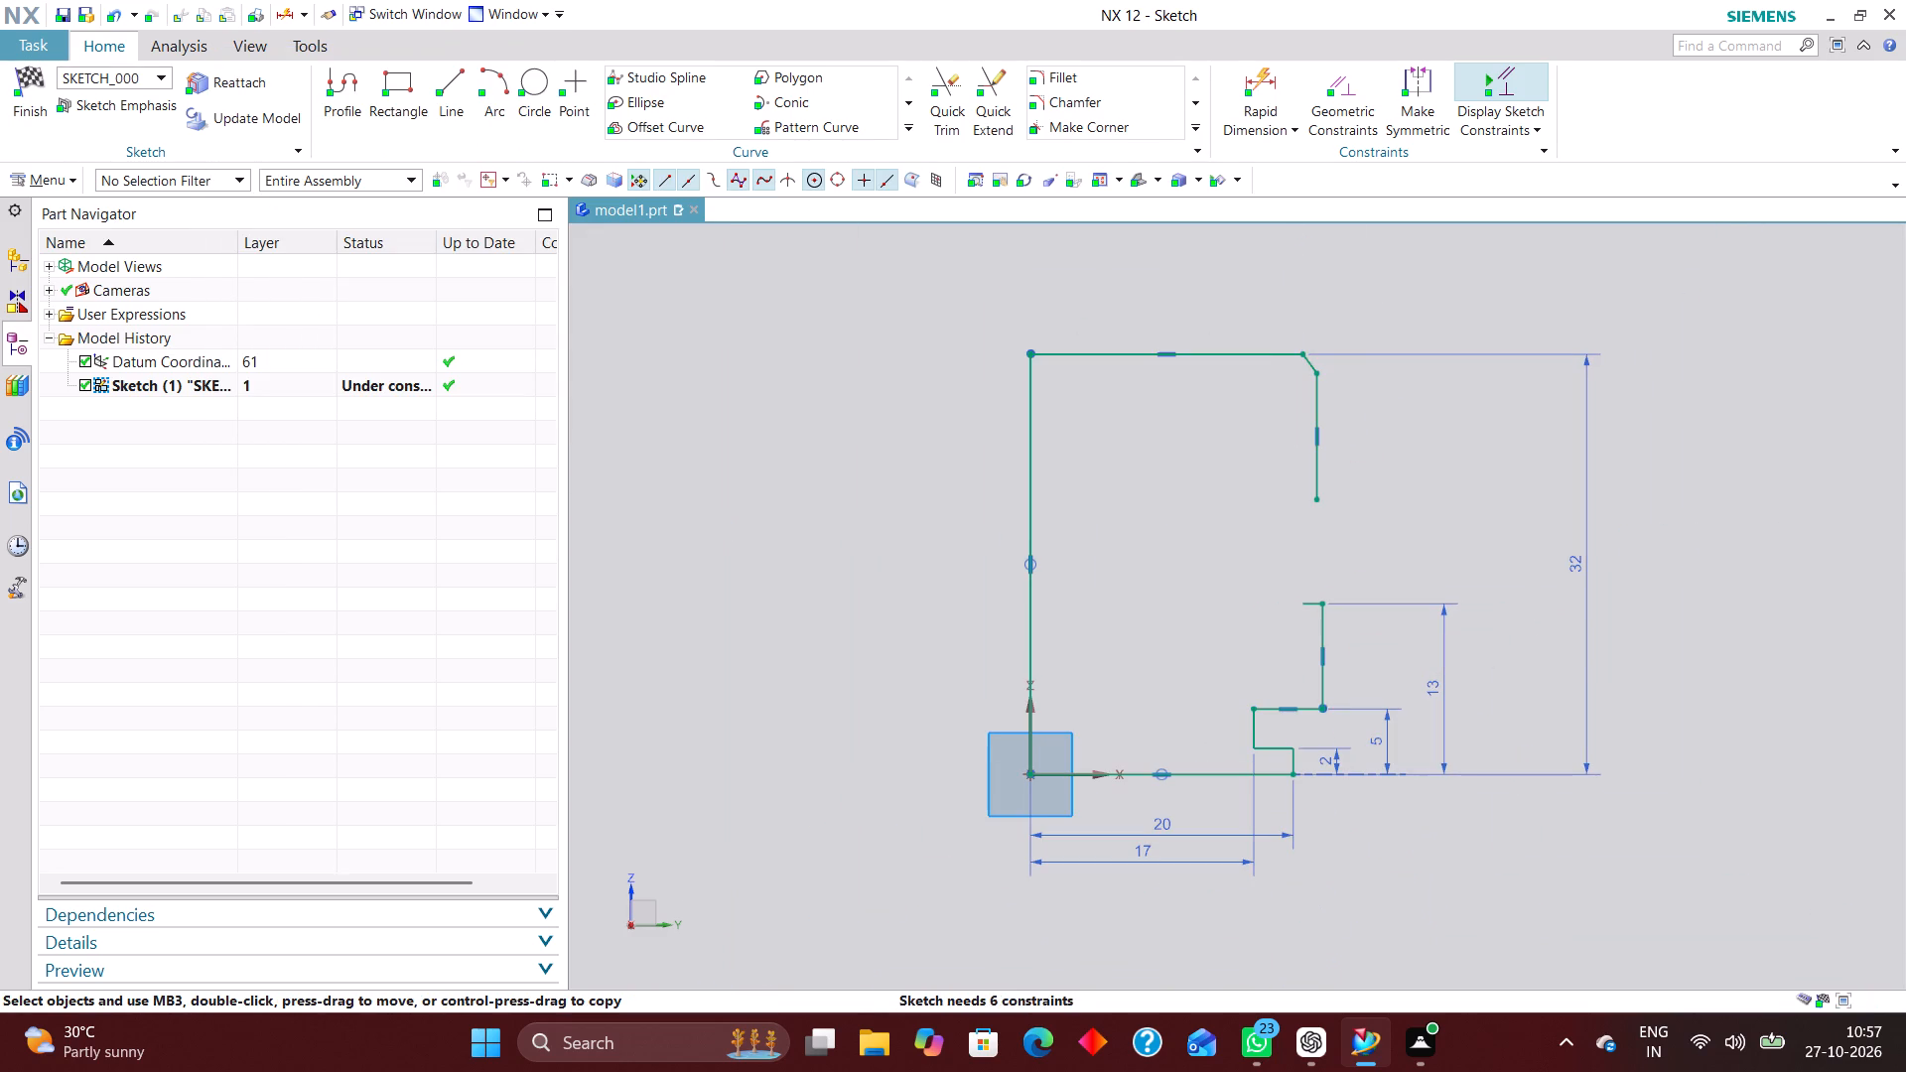
{"action": "left_click_drag", "start_coordinate": [1316, 684], "coordinate": [1324, 673]}
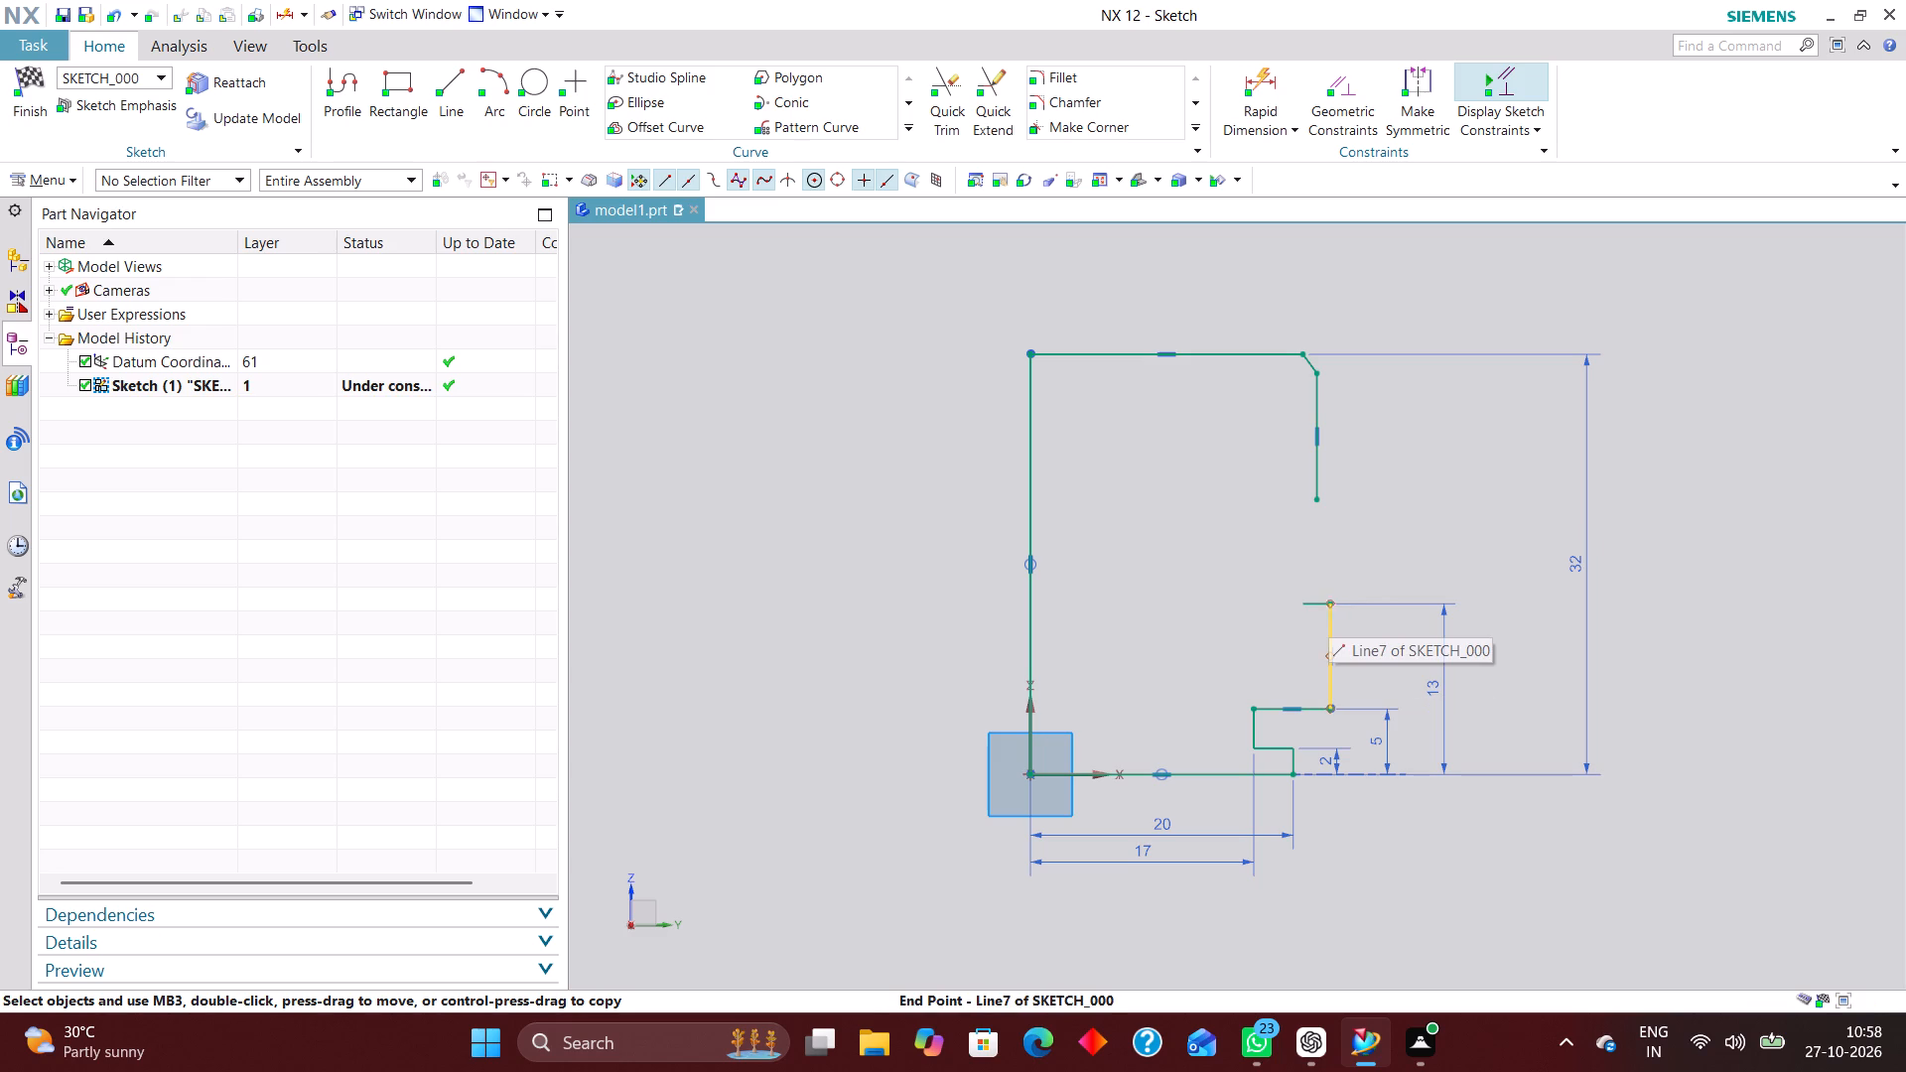
Dimension the horizontal distance from the long inner vertical line to the lower outer vertical line as 62/2 (31 mm) and finish dimensioning.
{"action": "scroll", "coordinate": [1347, 566], "scroll_direction": "down", "scroll_amount": 1}
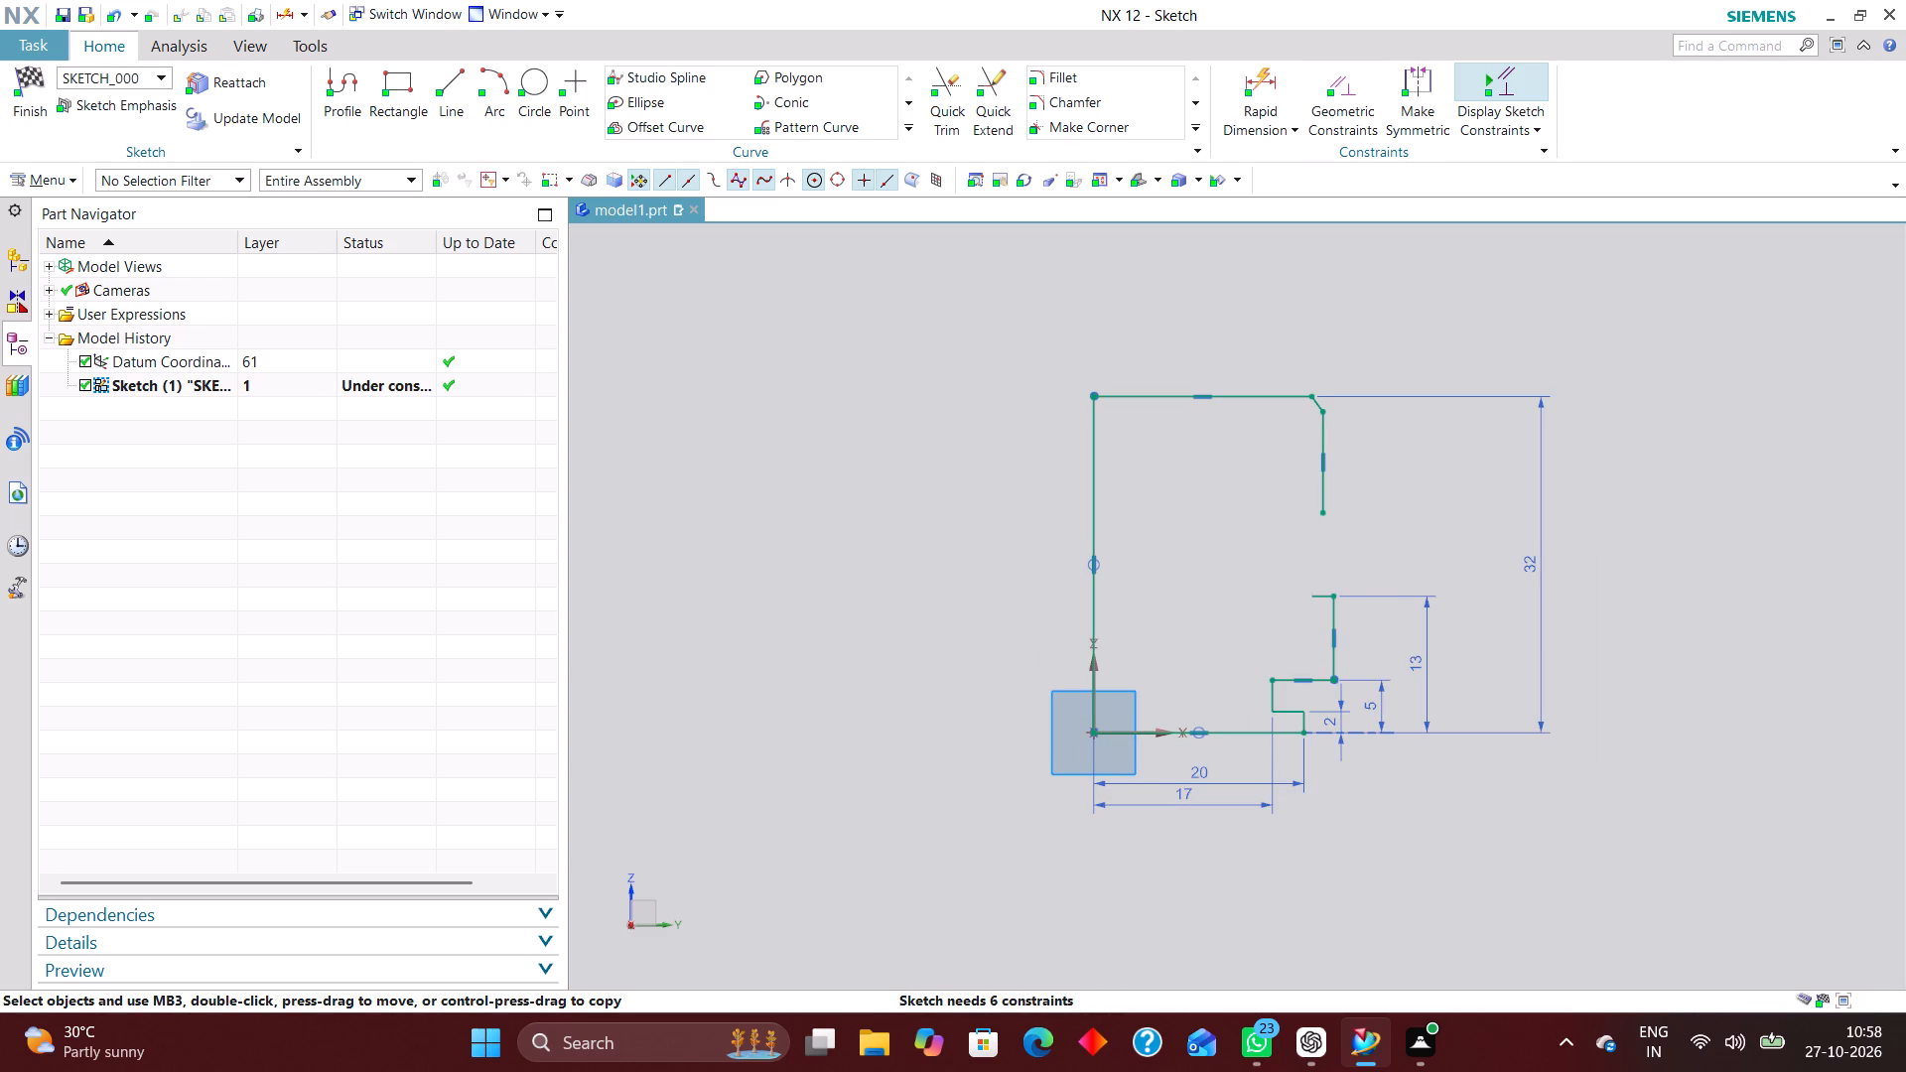
{"action": "left_click", "coordinate": [1270, 81]}
{"action": "left_click", "coordinate": [1098, 616]}
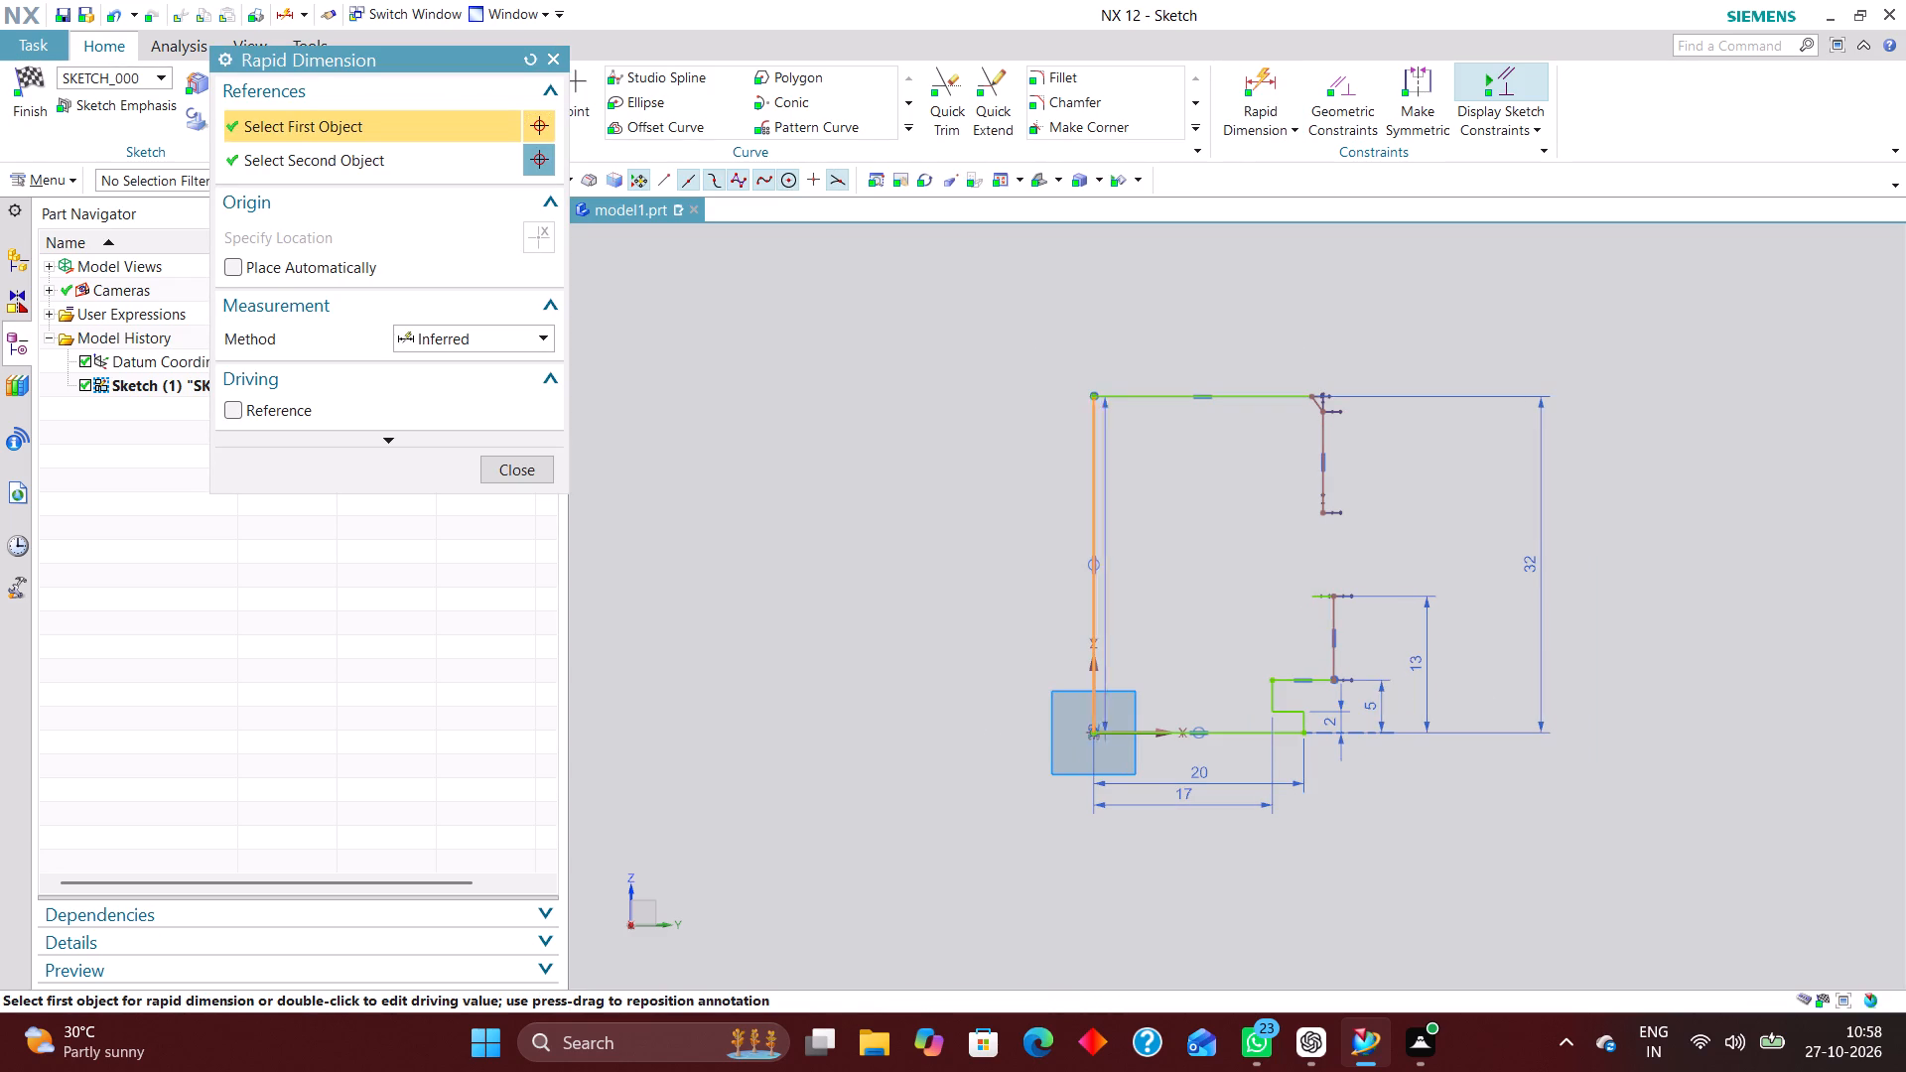
{"action": "left_click", "coordinate": [1331, 638]}
{"action": "left_click", "coordinate": [1221, 894]}
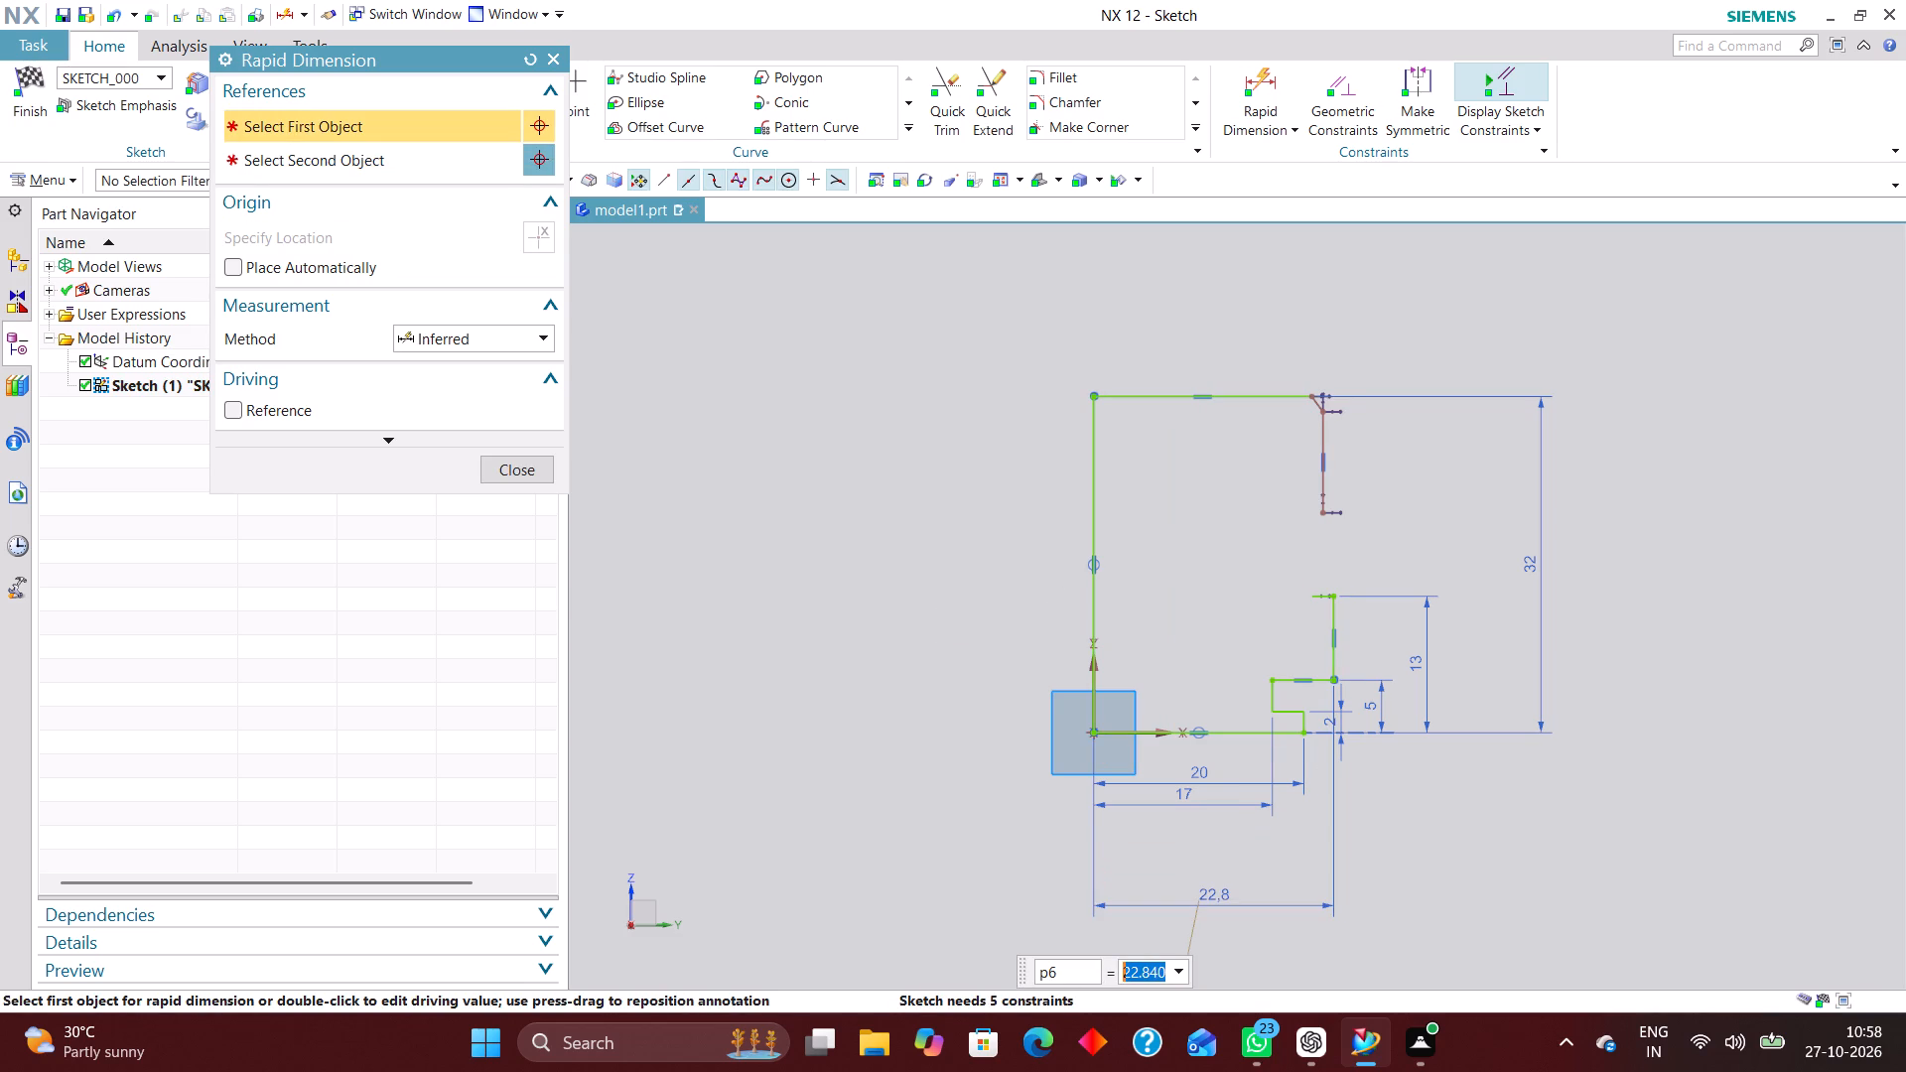
{"action": "type", "text": "62/2"}
{"action": "key", "text": "Return"}
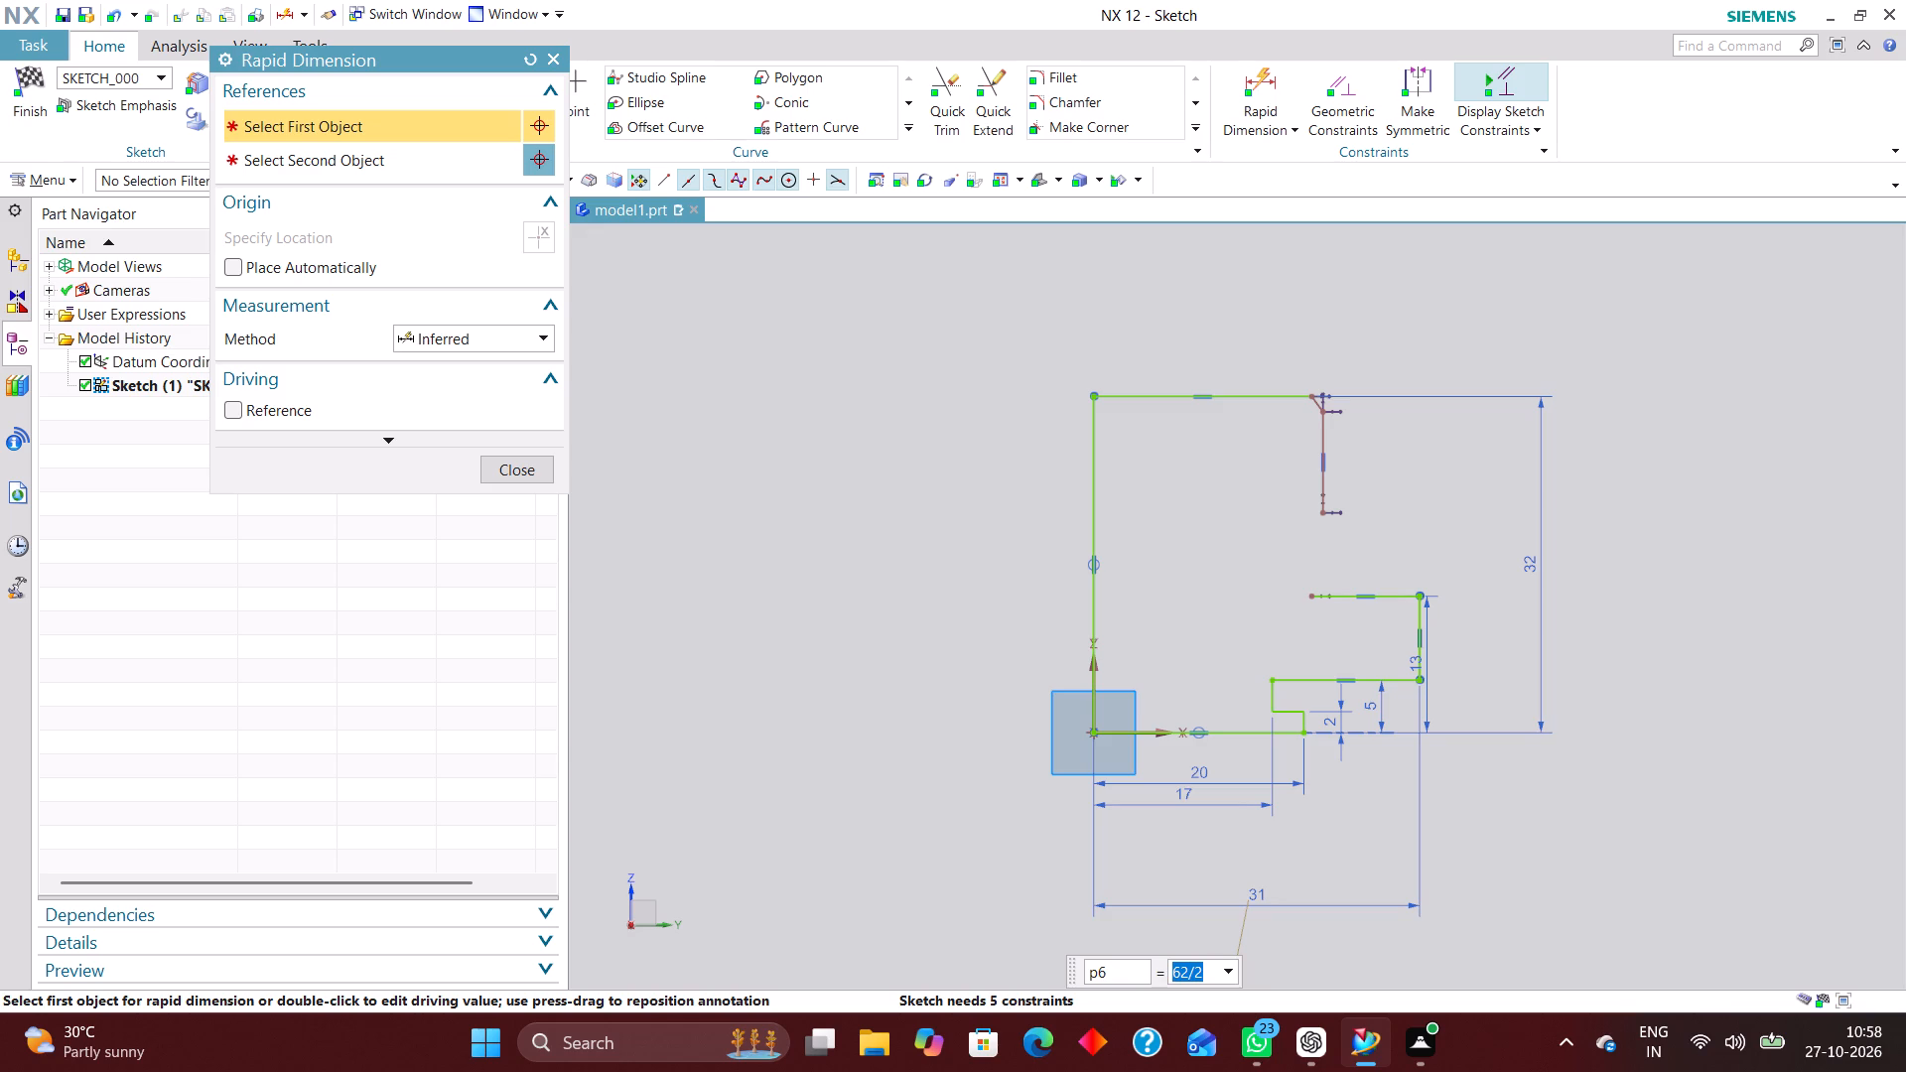
{"action": "scroll", "coordinate": [1407, 602], "scroll_direction": "up", "scroll_amount": 2}
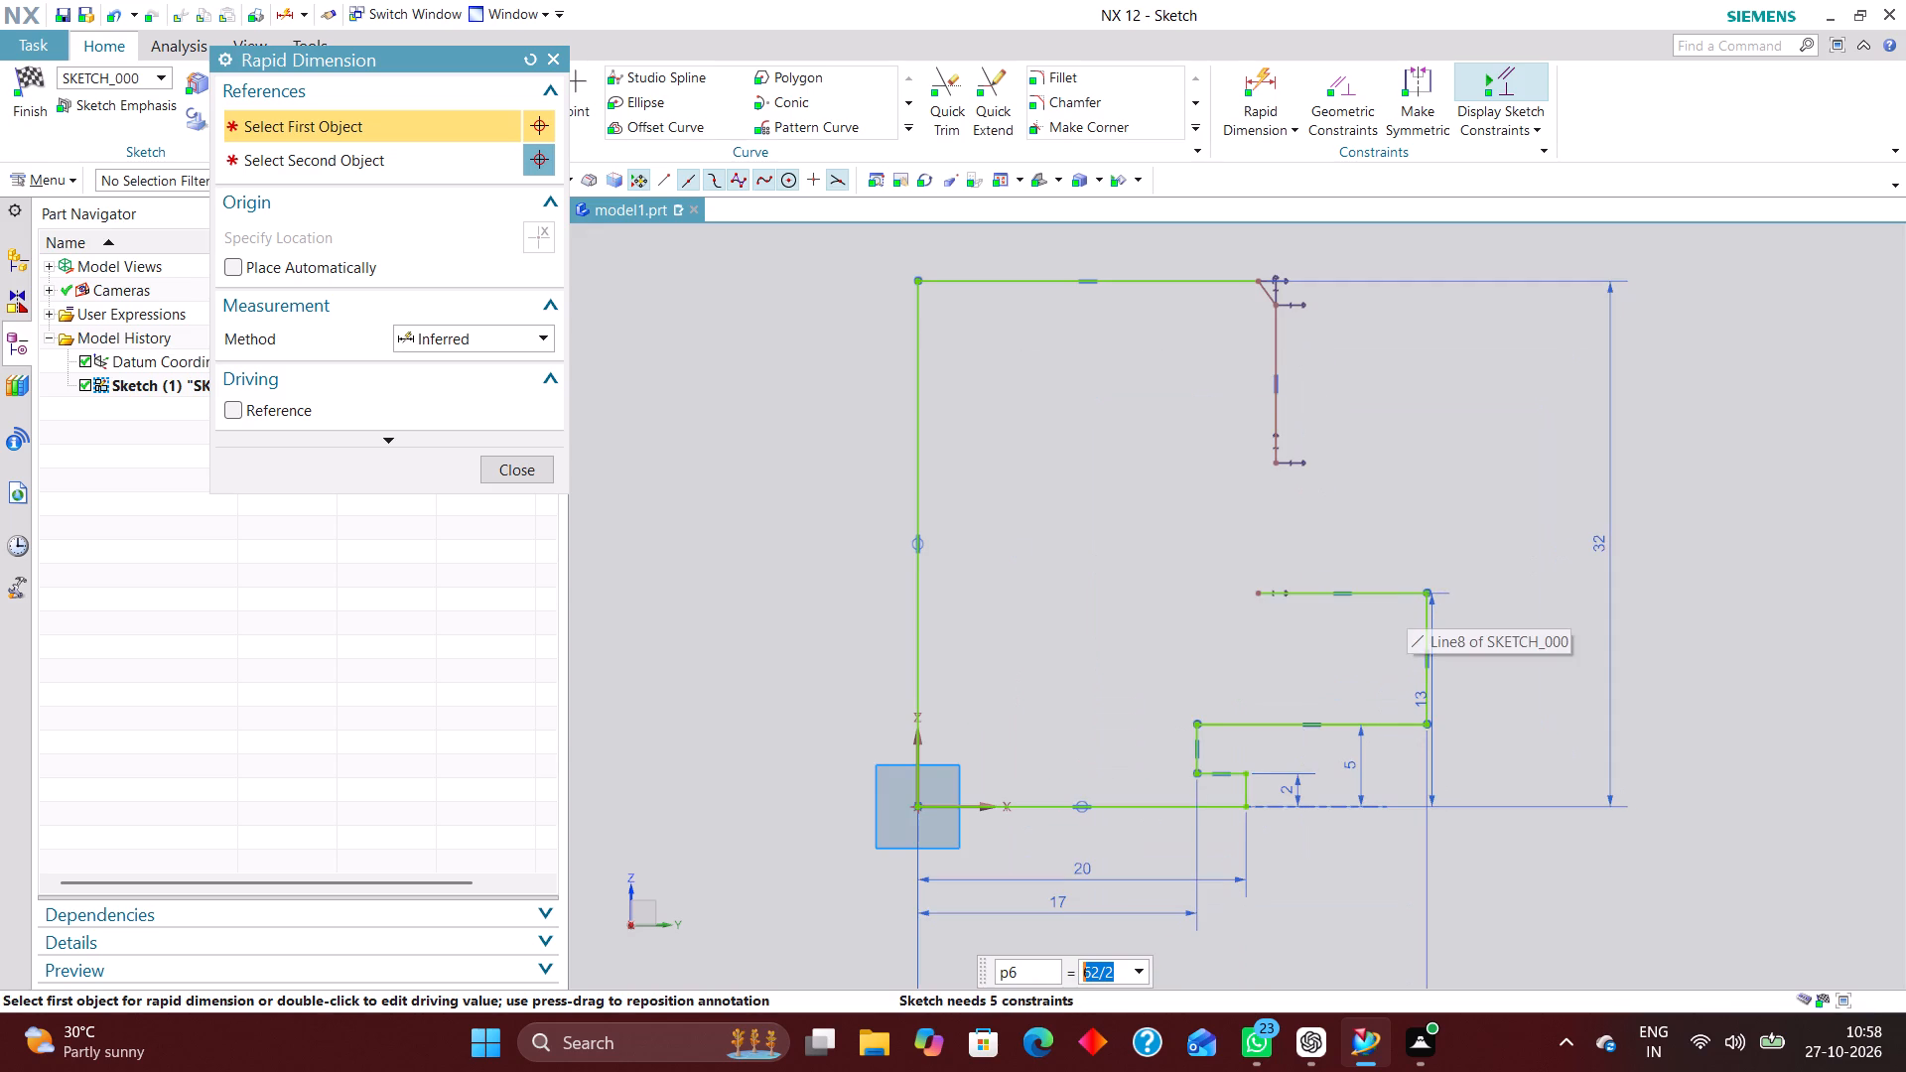
{"action": "double_click", "coordinate": [505, 471]}
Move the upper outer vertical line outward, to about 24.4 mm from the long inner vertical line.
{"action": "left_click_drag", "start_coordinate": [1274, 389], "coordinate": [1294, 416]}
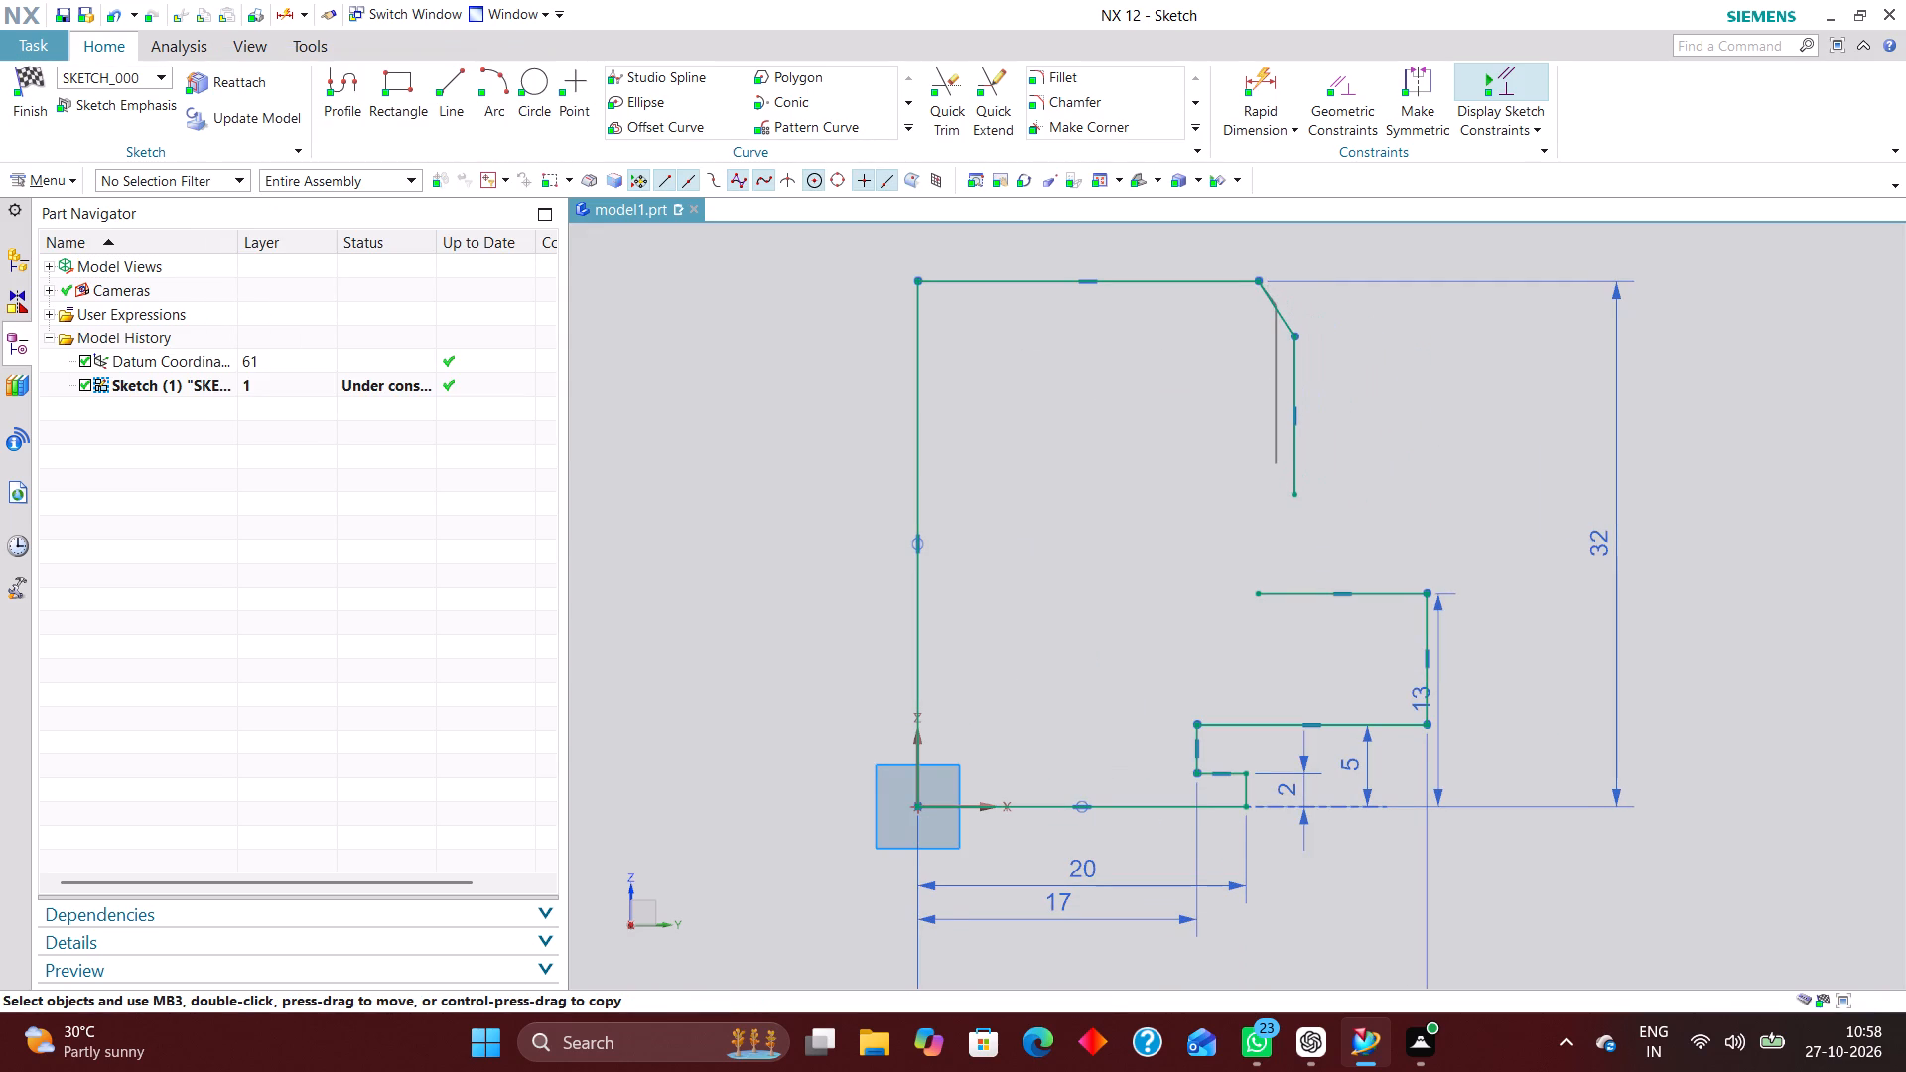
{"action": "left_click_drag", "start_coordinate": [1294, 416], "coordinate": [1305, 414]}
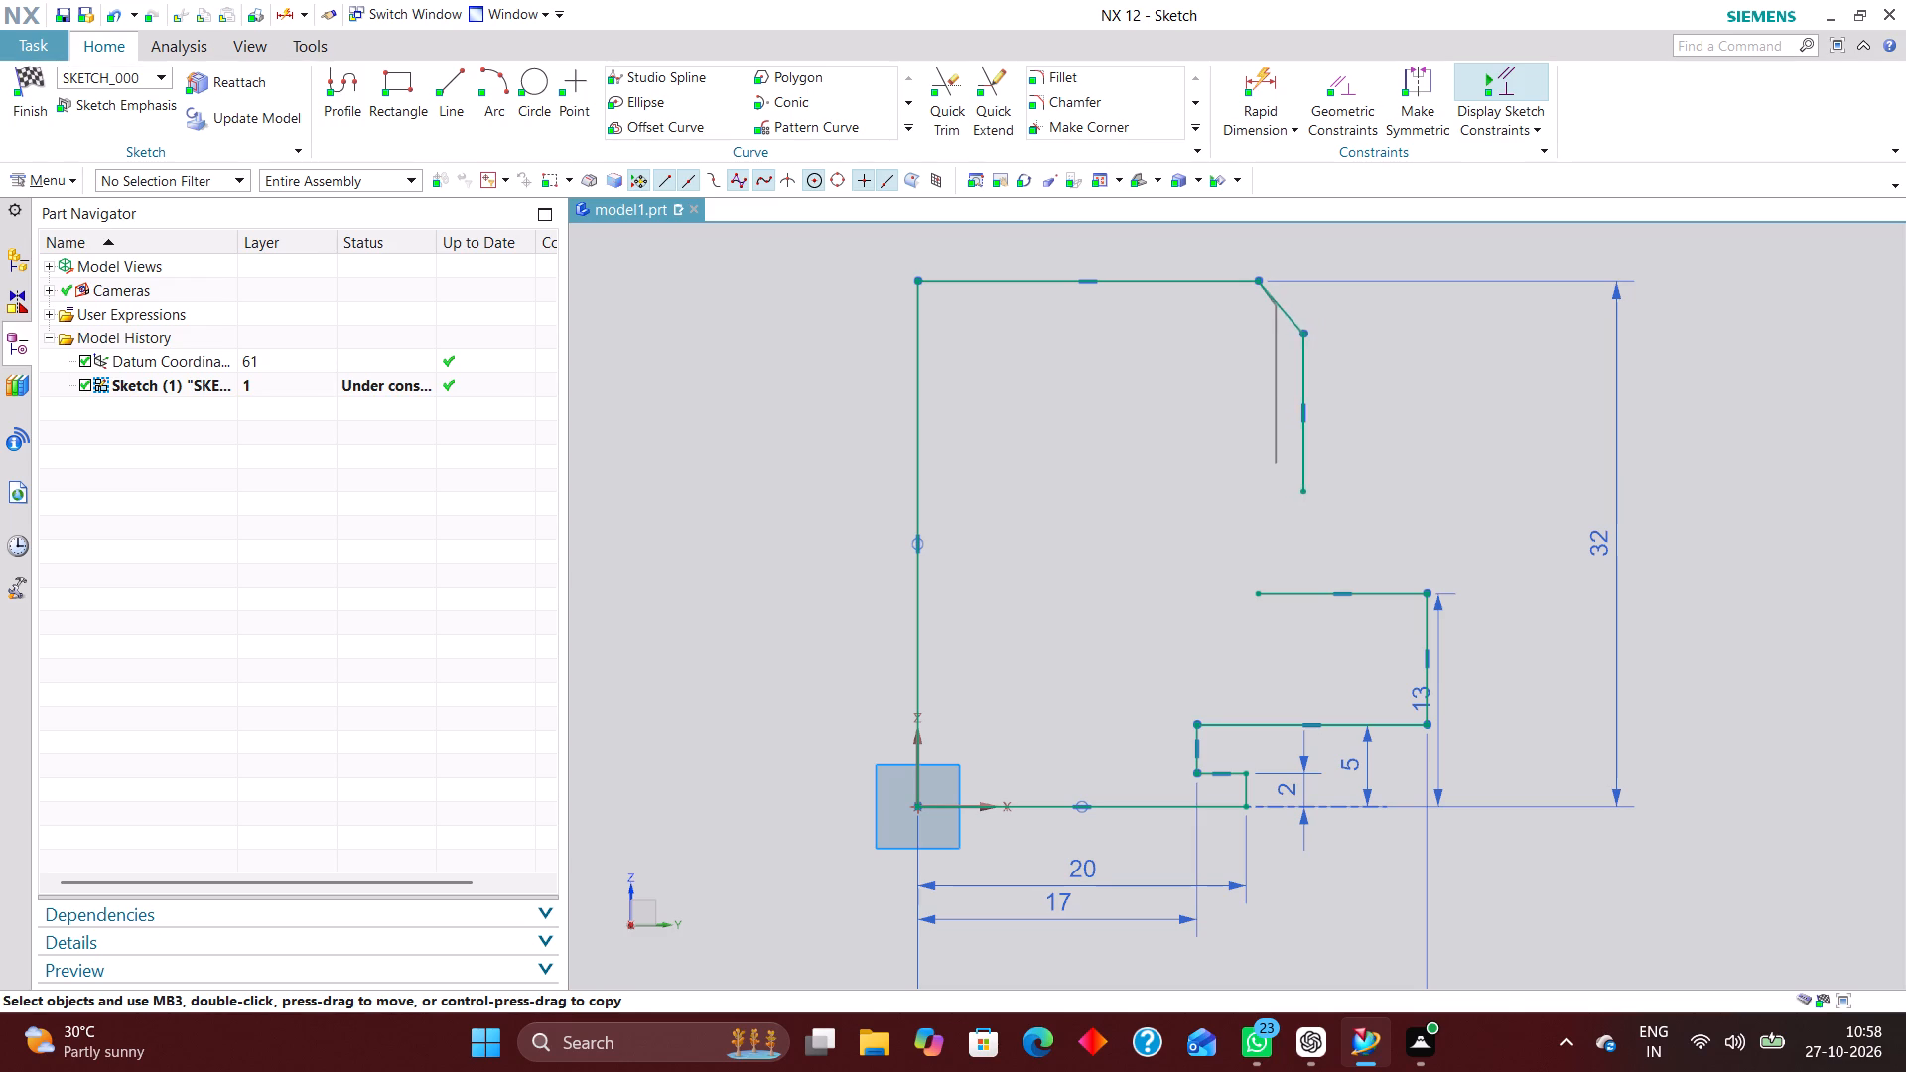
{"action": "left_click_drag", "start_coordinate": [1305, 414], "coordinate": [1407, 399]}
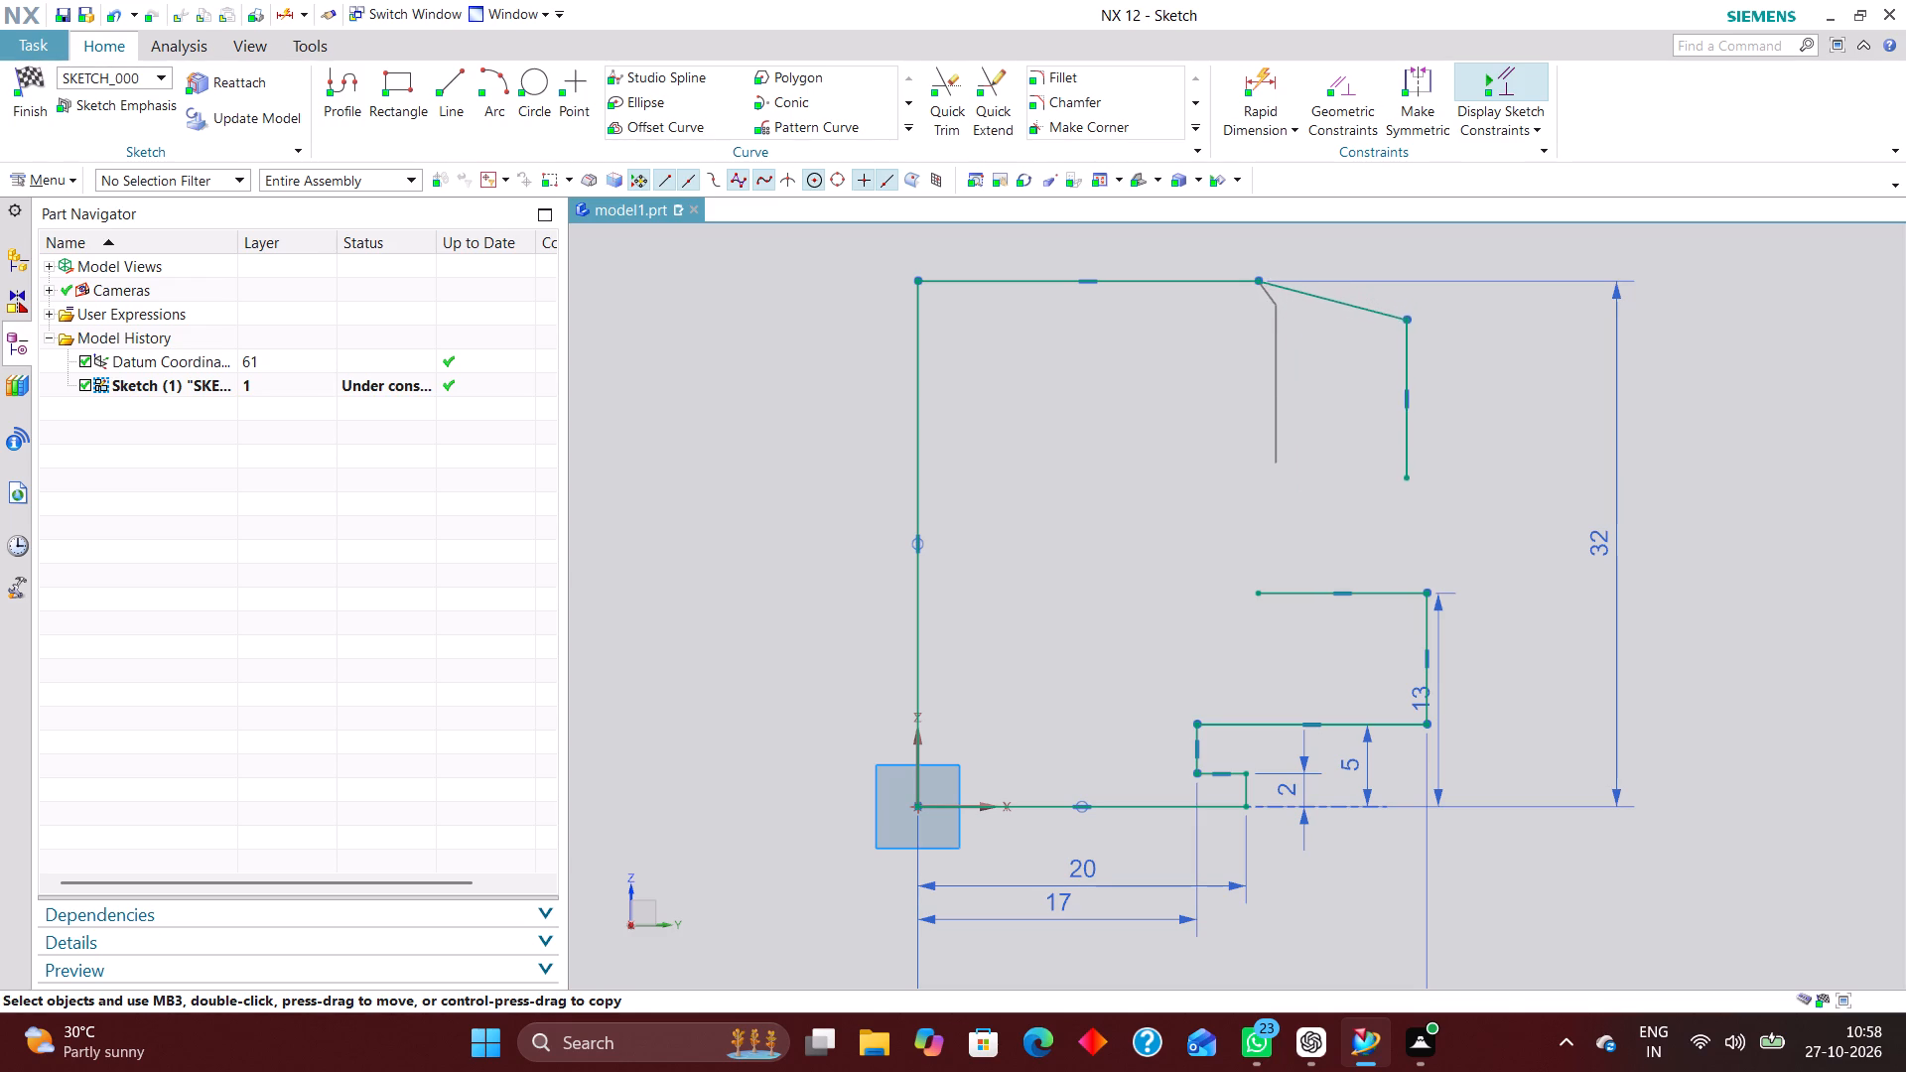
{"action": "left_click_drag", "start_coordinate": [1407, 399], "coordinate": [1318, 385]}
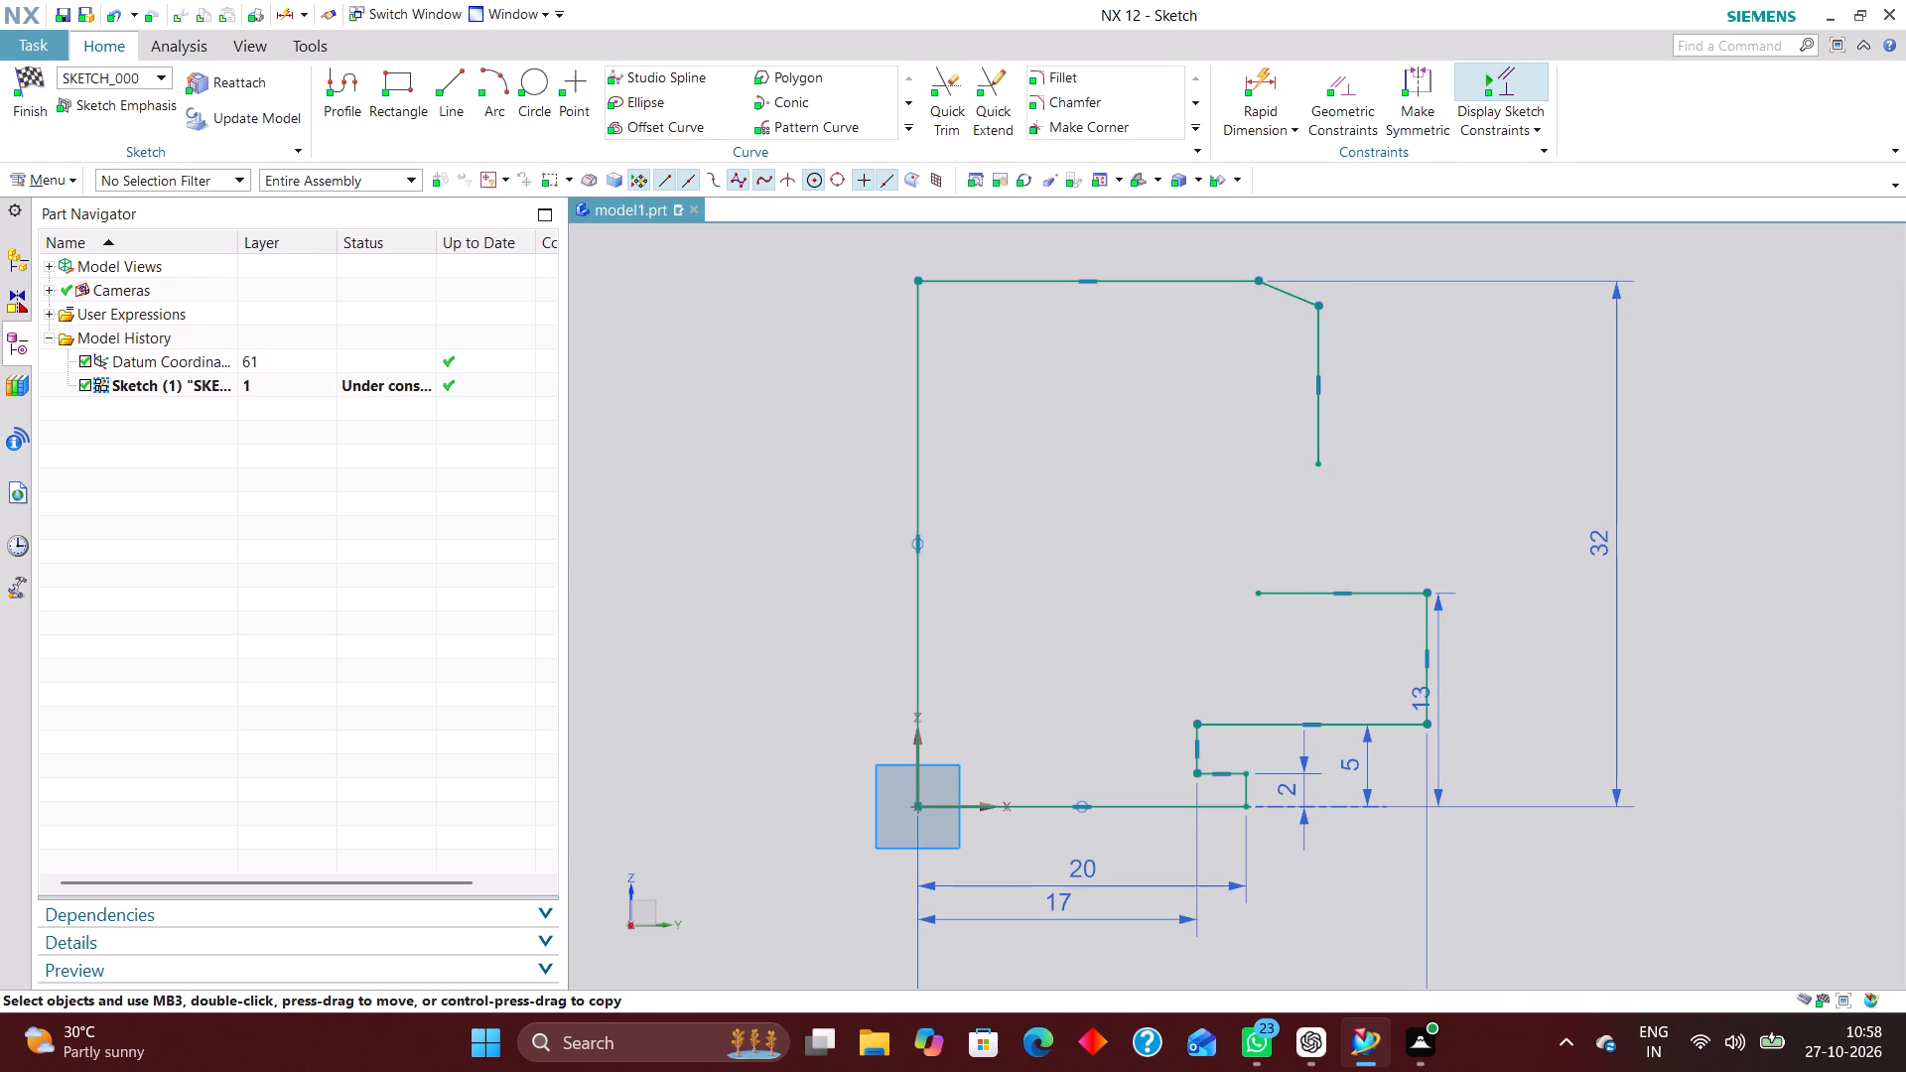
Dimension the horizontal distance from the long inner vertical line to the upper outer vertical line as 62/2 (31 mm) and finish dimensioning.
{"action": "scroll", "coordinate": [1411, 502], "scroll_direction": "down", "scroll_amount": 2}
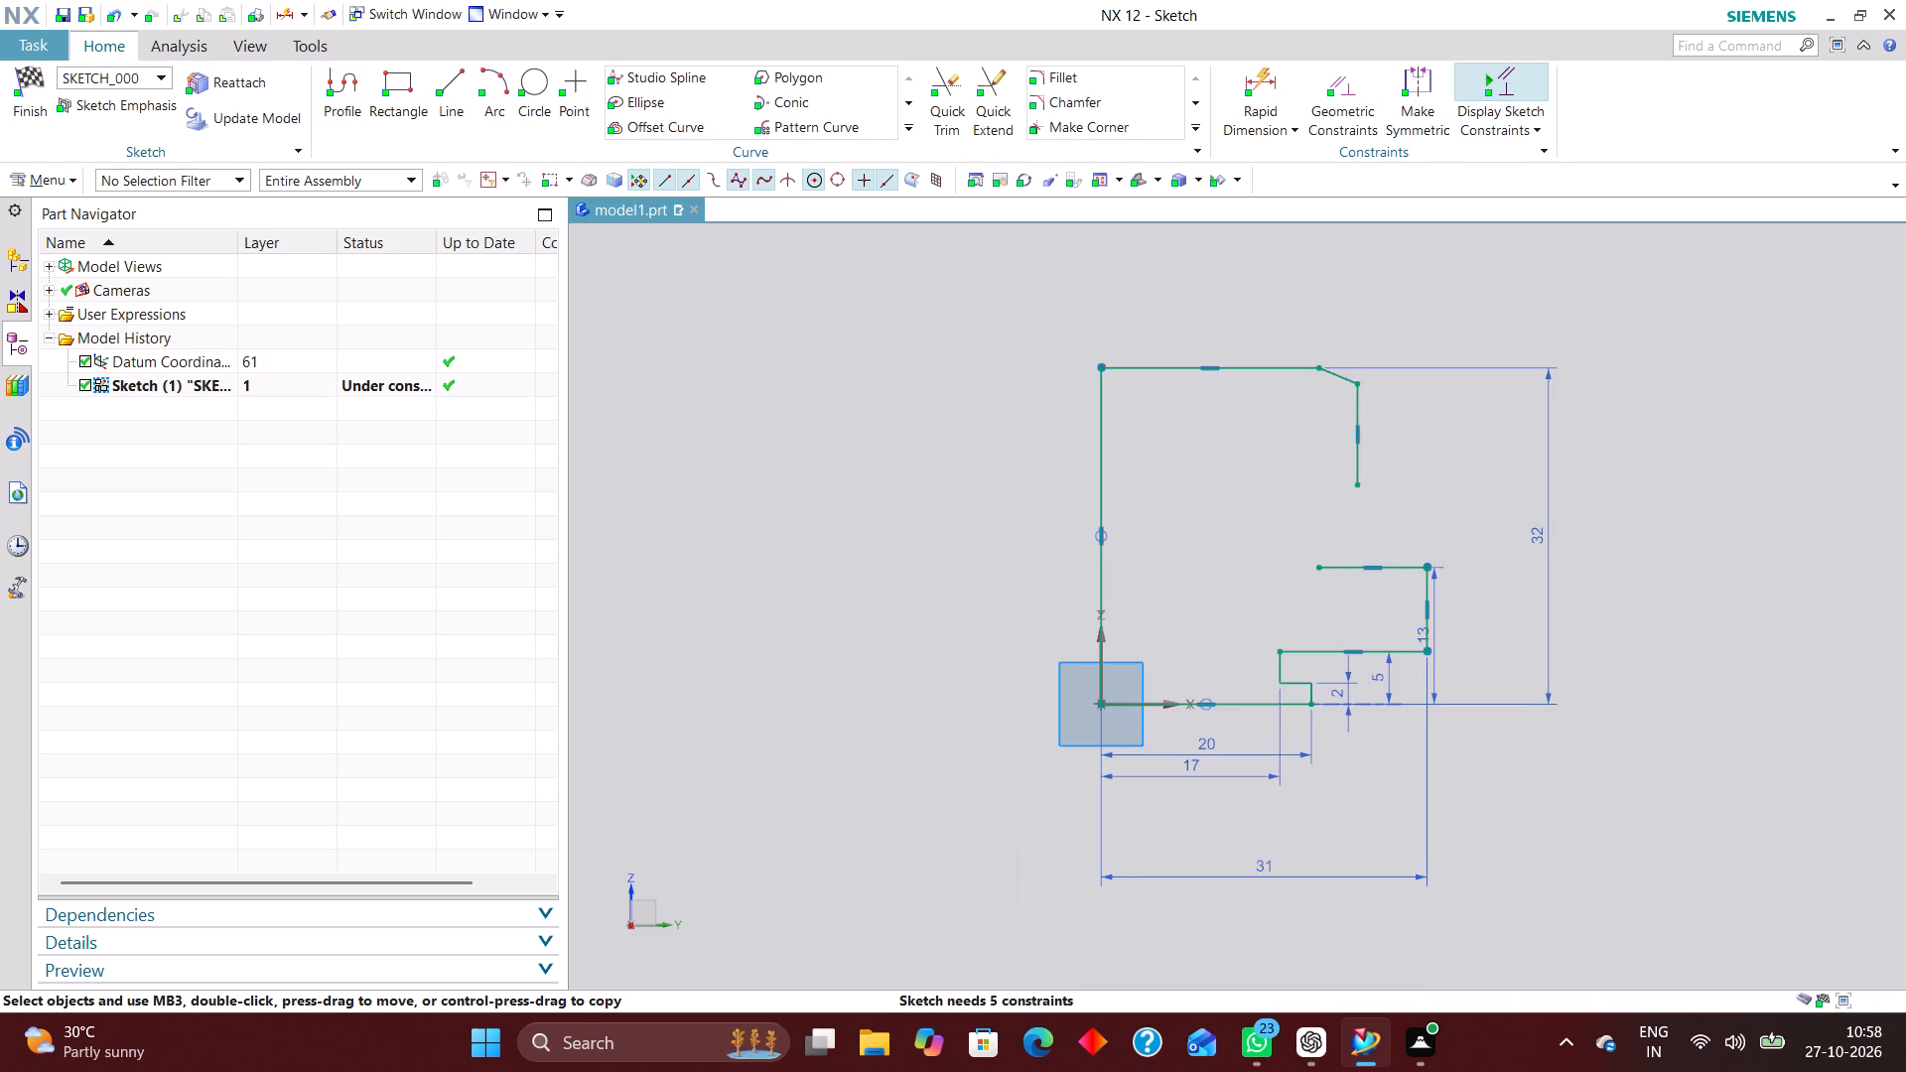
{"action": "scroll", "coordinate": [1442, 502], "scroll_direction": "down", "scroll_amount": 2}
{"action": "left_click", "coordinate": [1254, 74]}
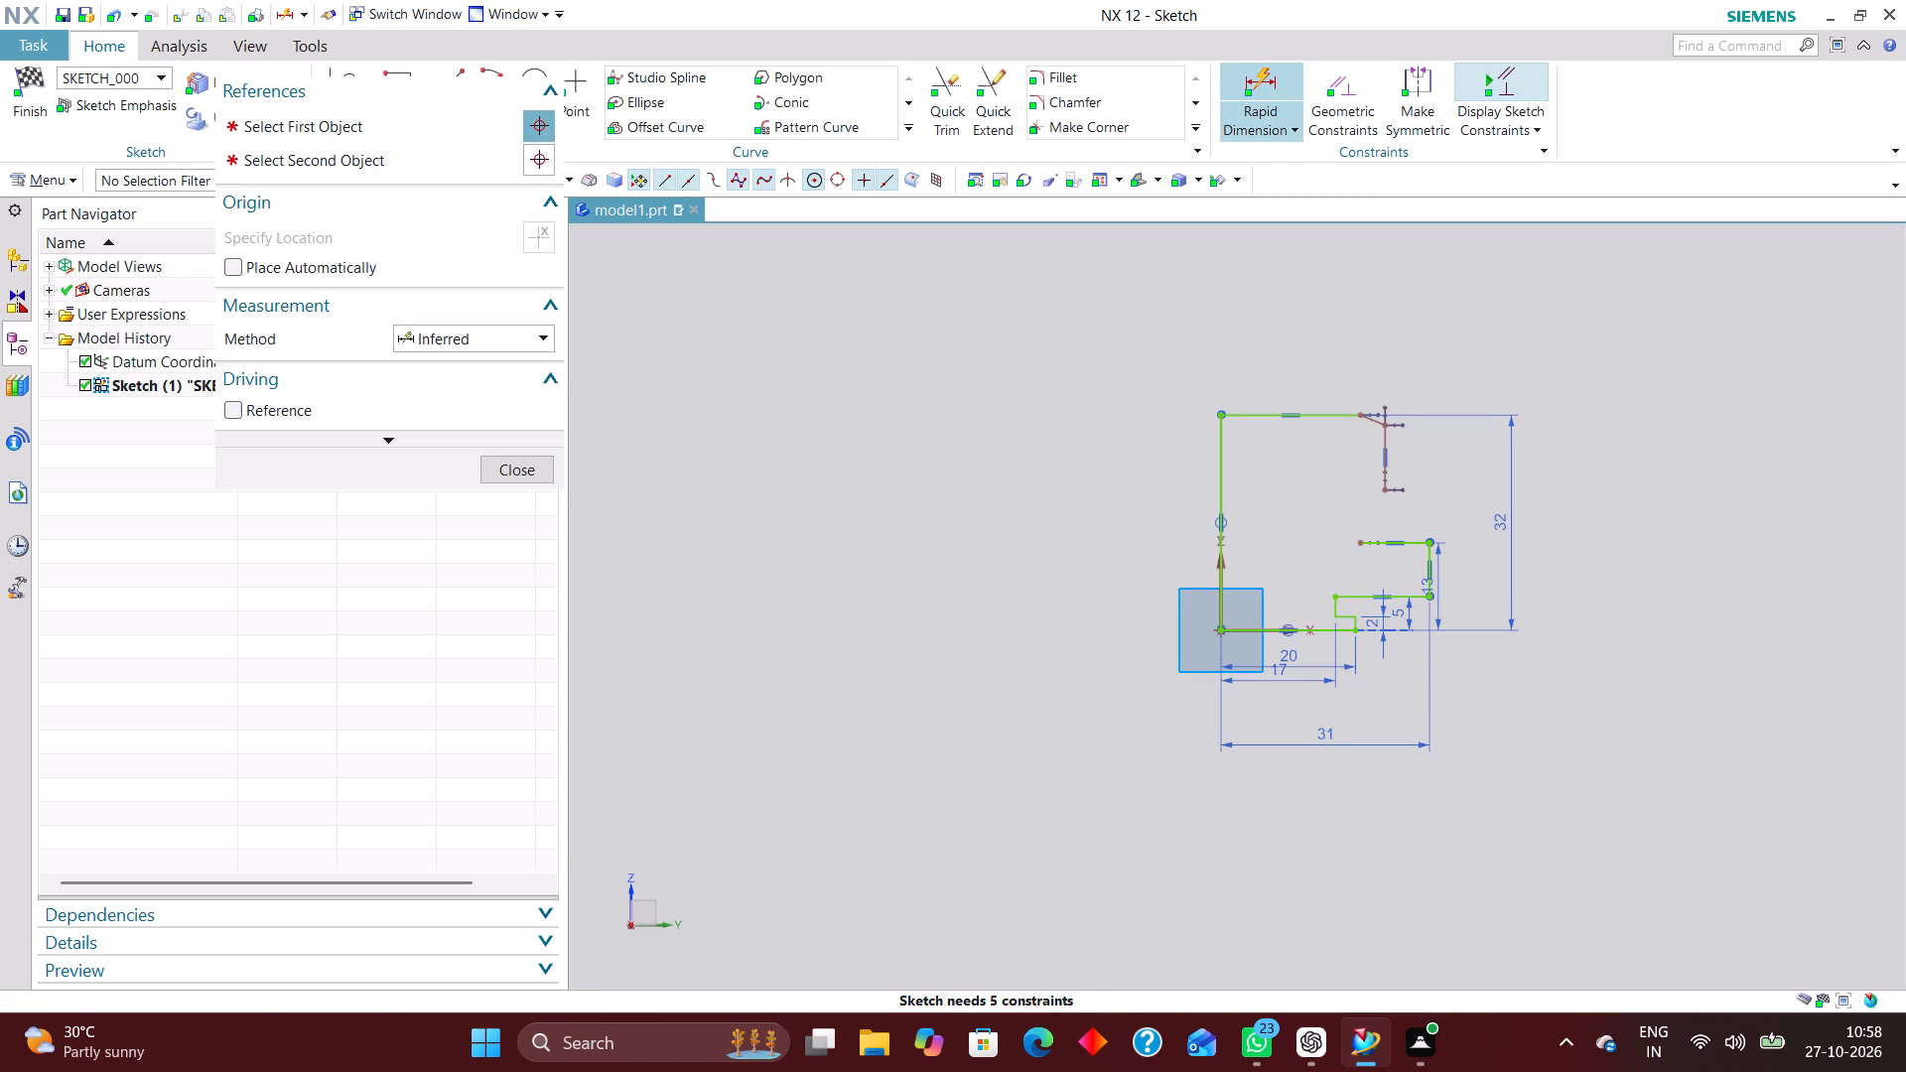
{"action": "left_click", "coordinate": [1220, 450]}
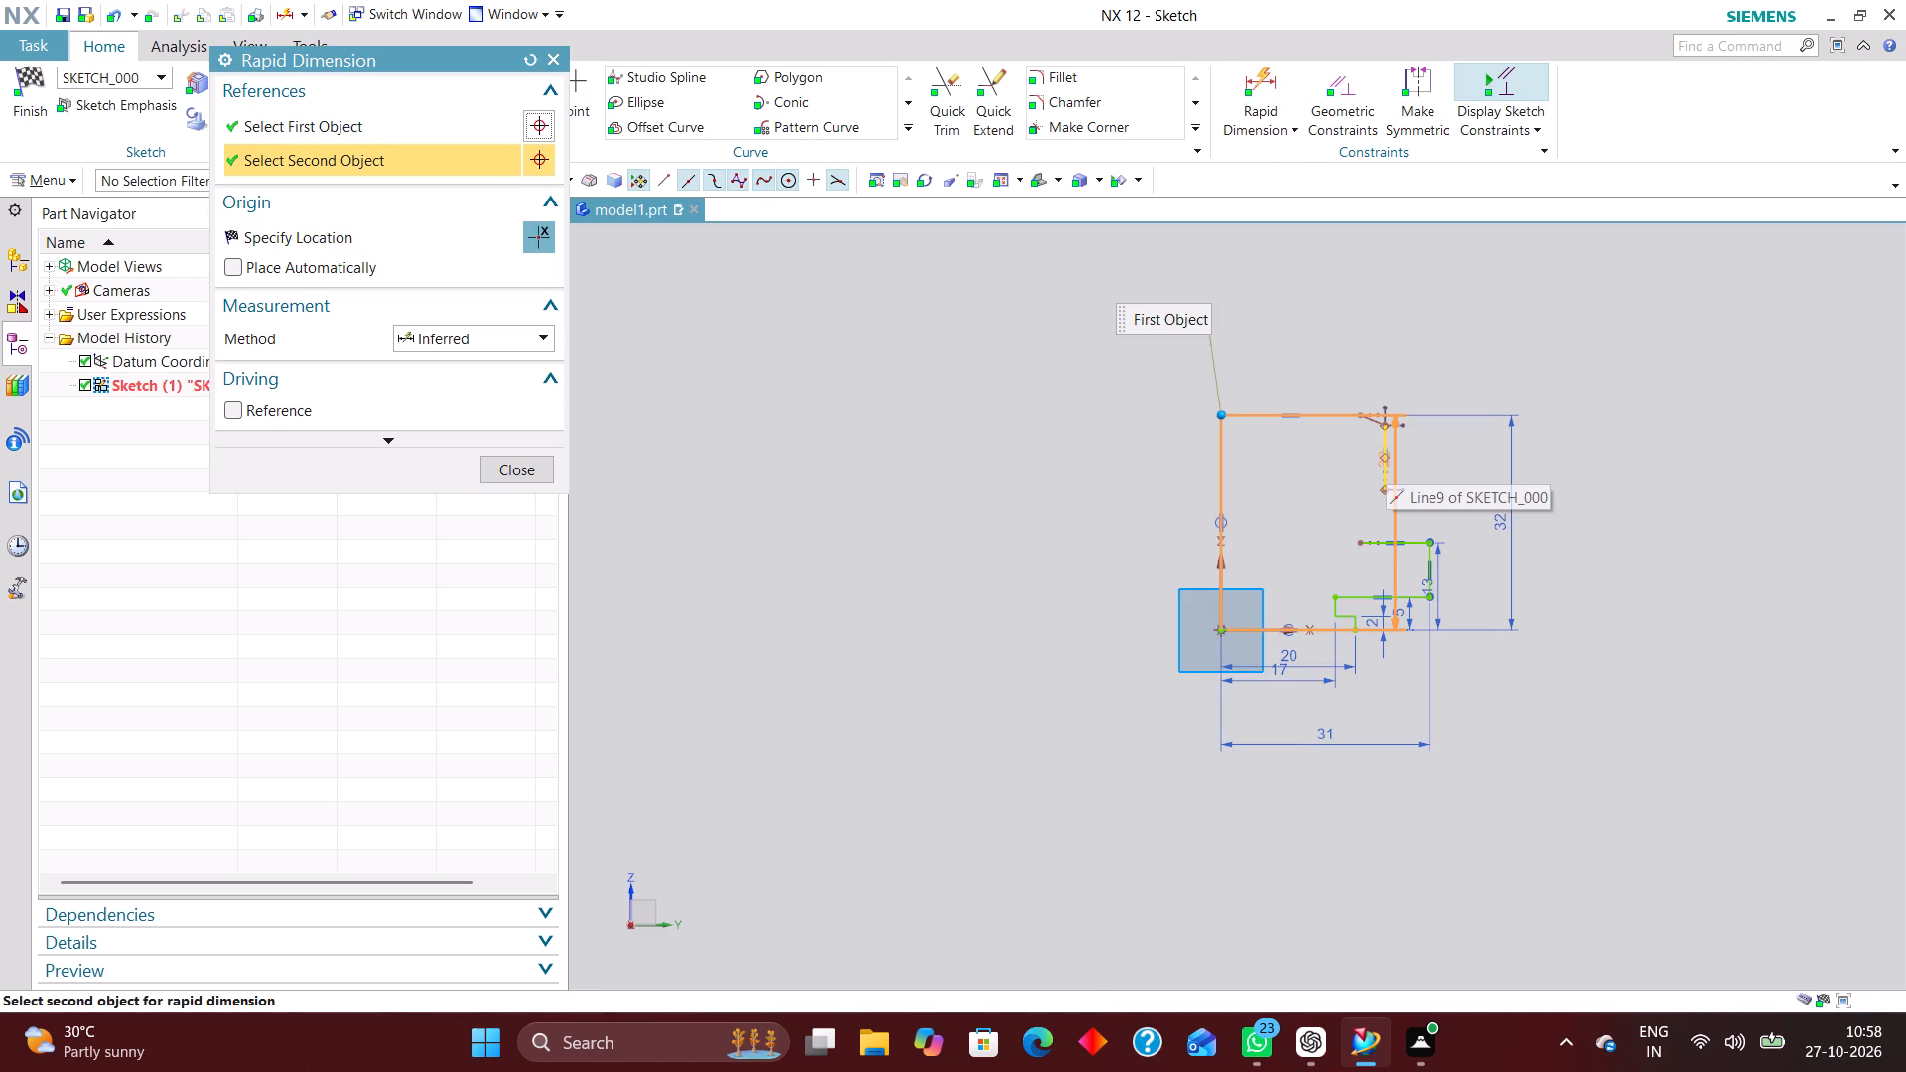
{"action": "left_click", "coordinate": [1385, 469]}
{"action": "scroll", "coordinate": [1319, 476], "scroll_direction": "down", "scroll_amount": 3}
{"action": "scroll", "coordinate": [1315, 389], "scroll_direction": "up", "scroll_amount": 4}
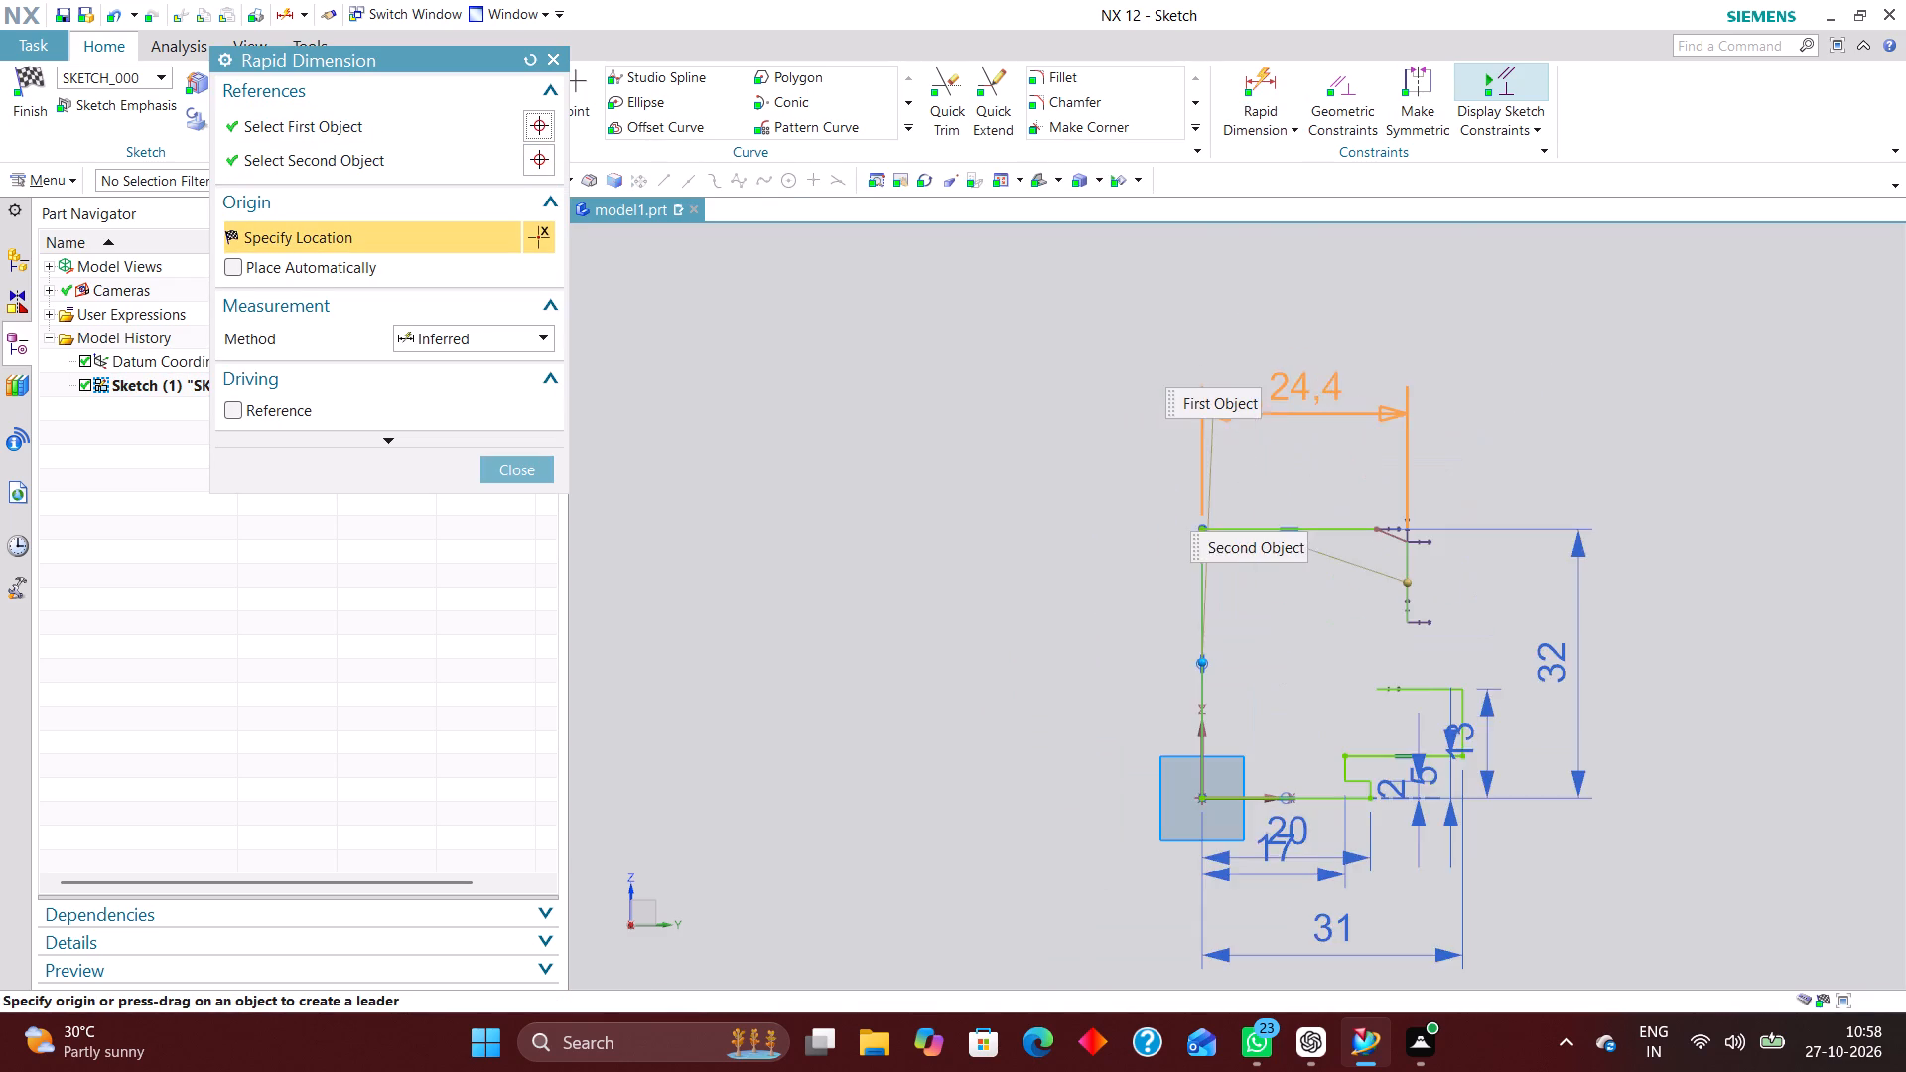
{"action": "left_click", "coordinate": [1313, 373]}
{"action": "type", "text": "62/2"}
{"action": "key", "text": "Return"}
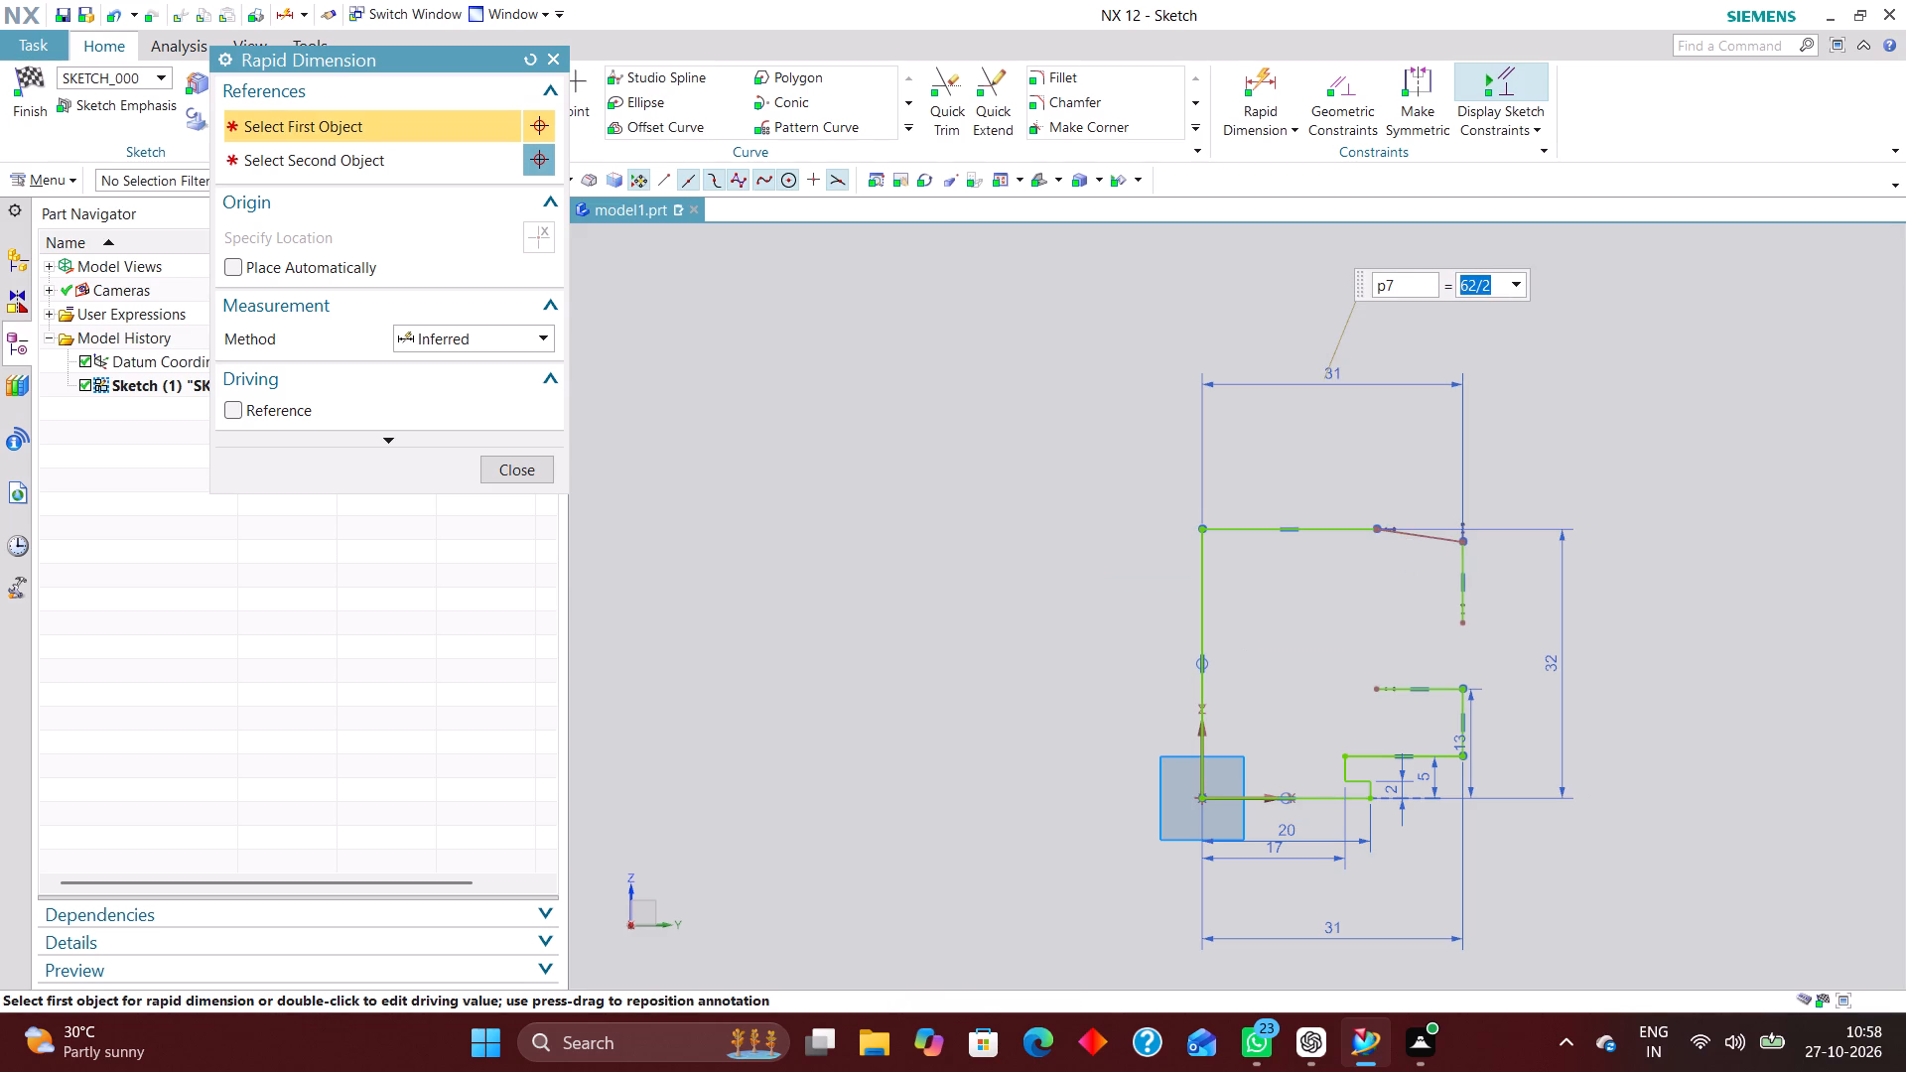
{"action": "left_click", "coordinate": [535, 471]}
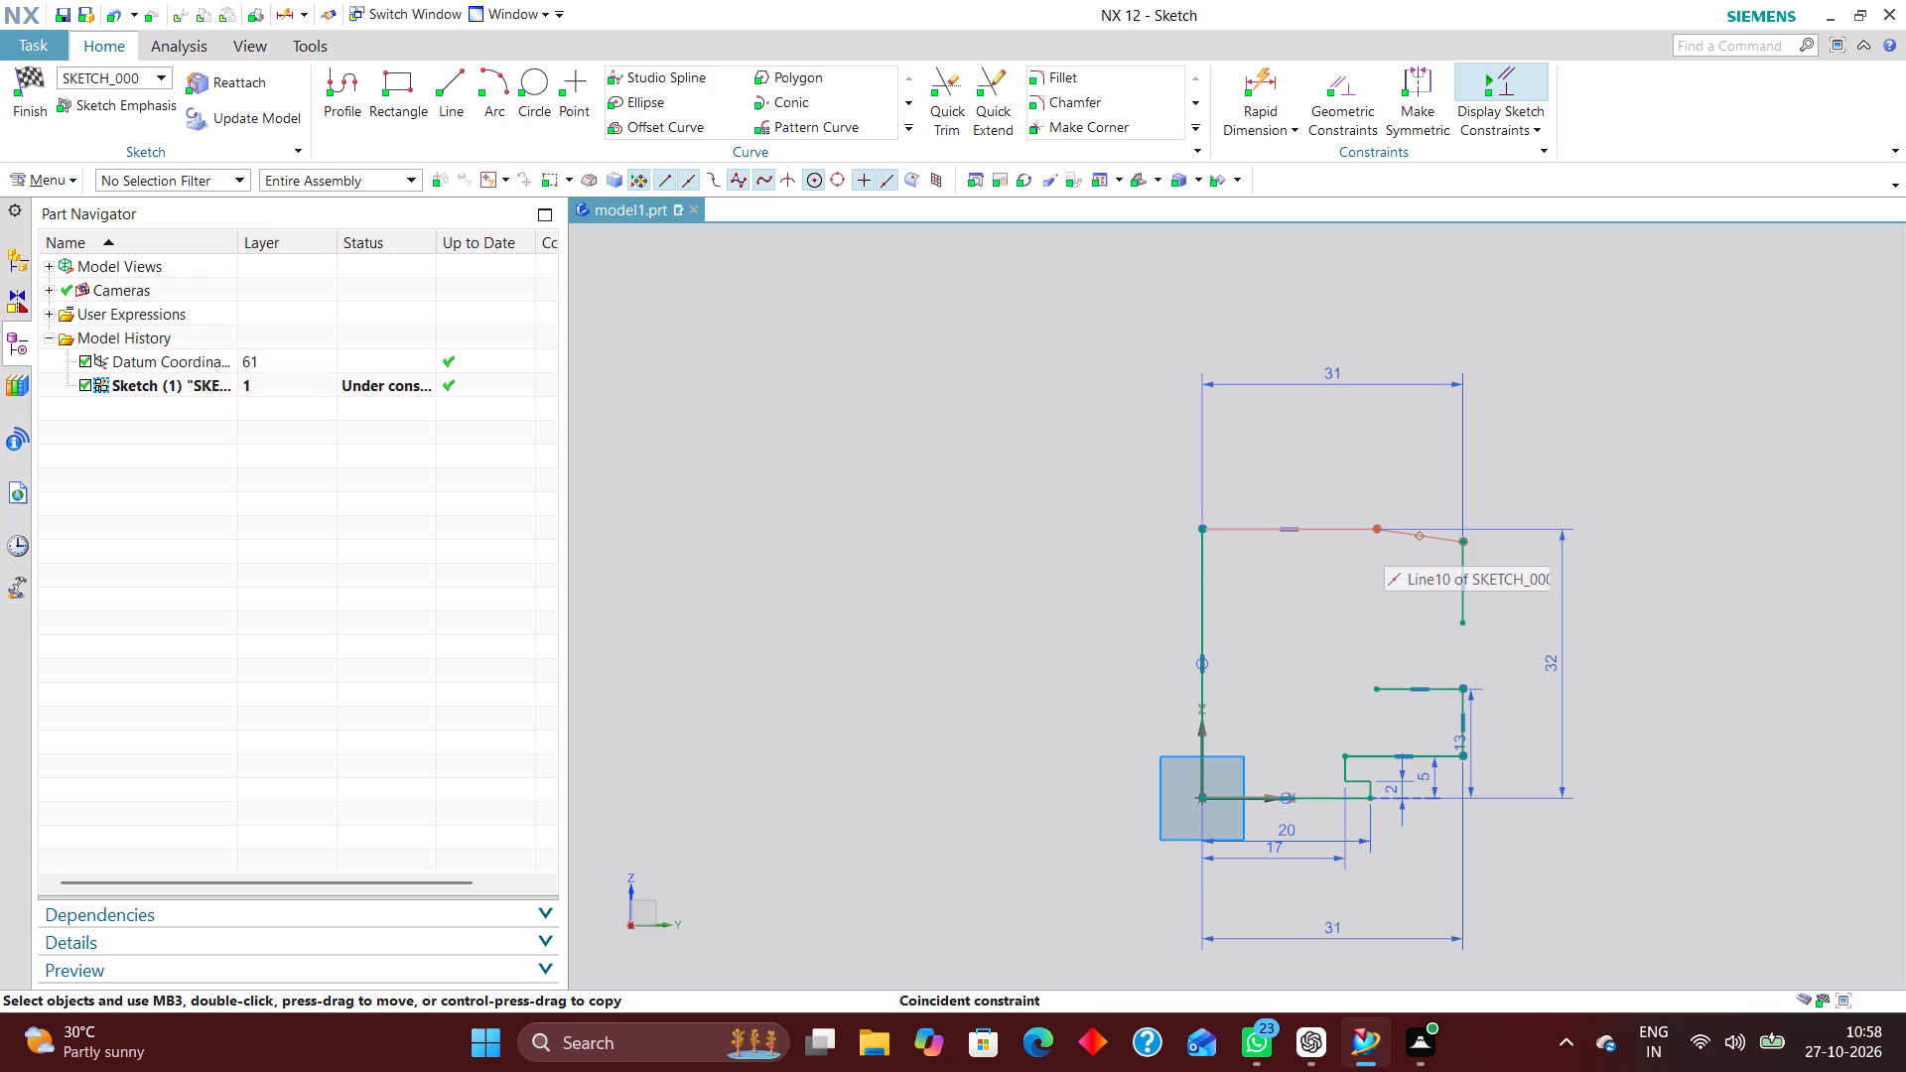
Delete the sloped line joining the profile's top horizontal line to the upper outer vertical line.
{"action": "scroll", "coordinate": [1387, 535], "scroll_direction": "up", "scroll_amount": 4}
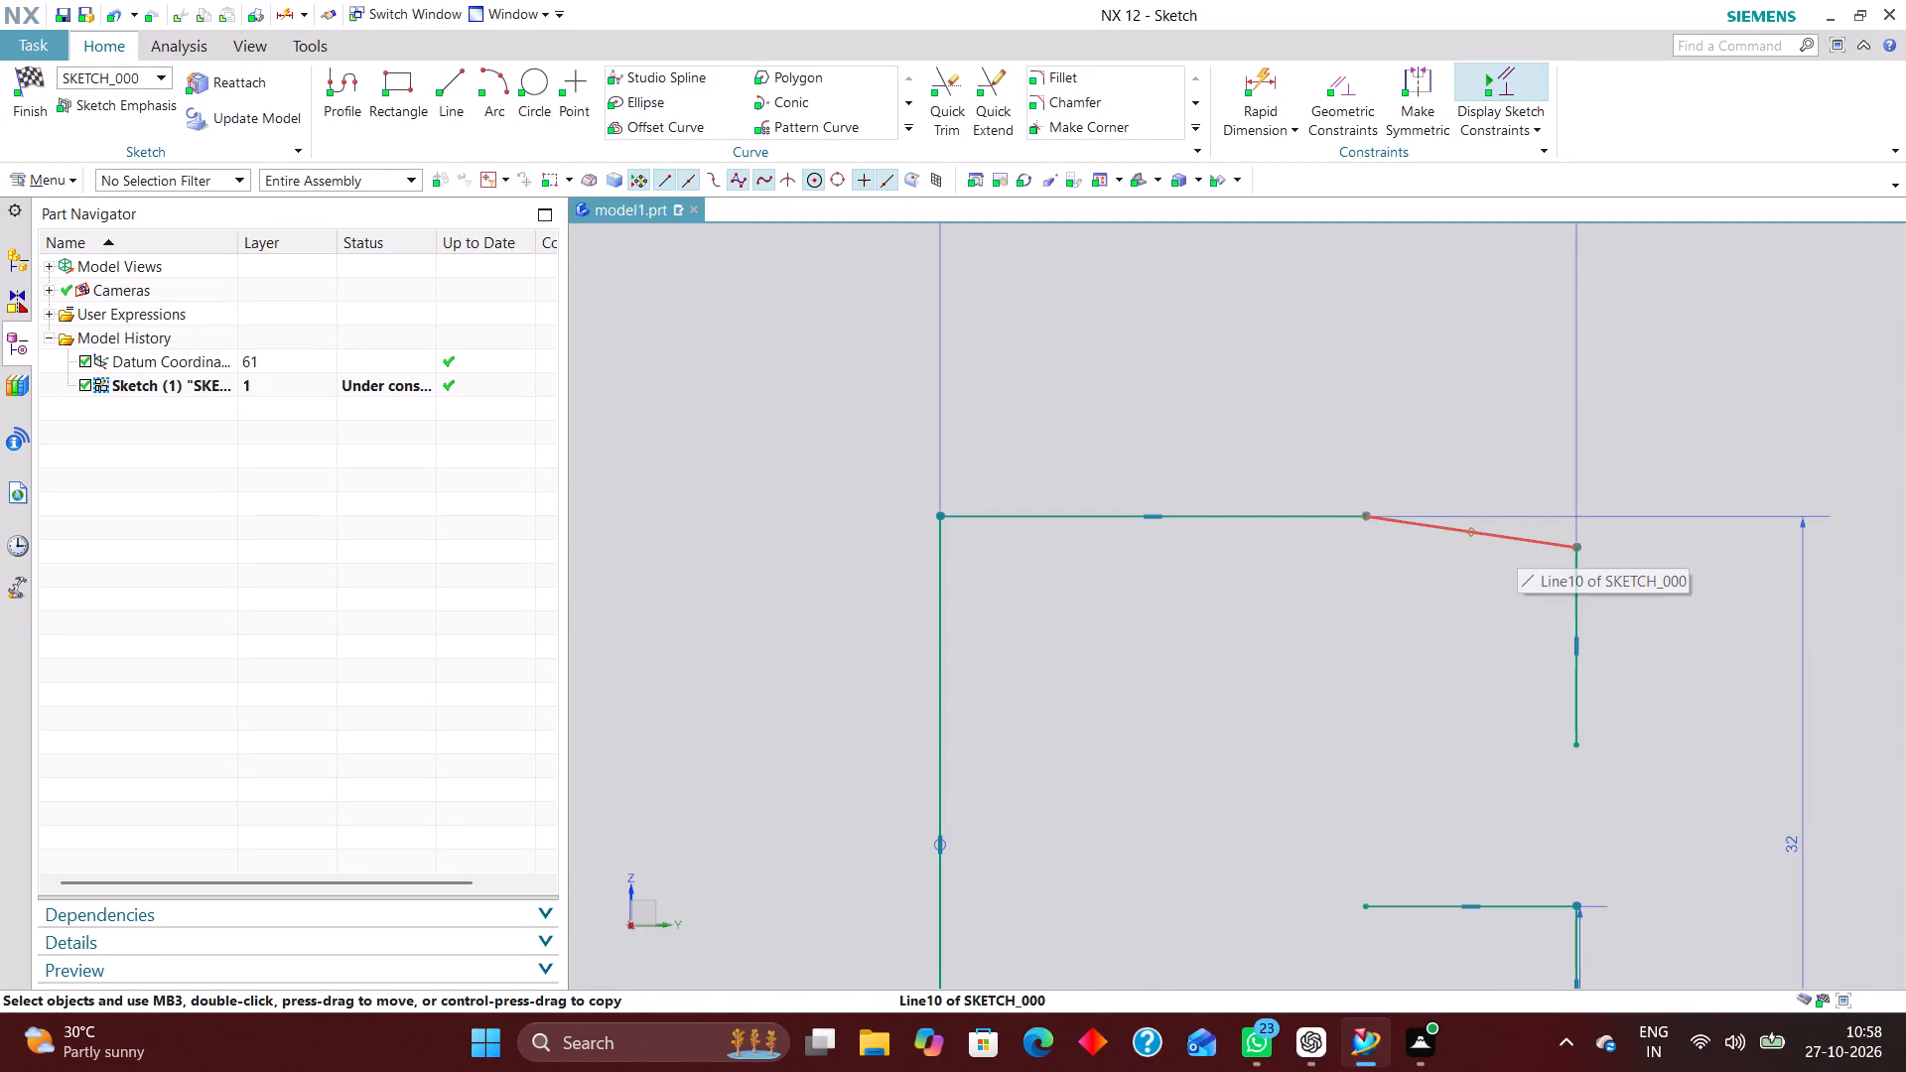
{"action": "right_click_drag", "start_coordinate": [1517, 542], "coordinate": [1329, 547]}
{"action": "right_click_drag", "start_coordinate": [1530, 537], "coordinate": [1221, 547]}
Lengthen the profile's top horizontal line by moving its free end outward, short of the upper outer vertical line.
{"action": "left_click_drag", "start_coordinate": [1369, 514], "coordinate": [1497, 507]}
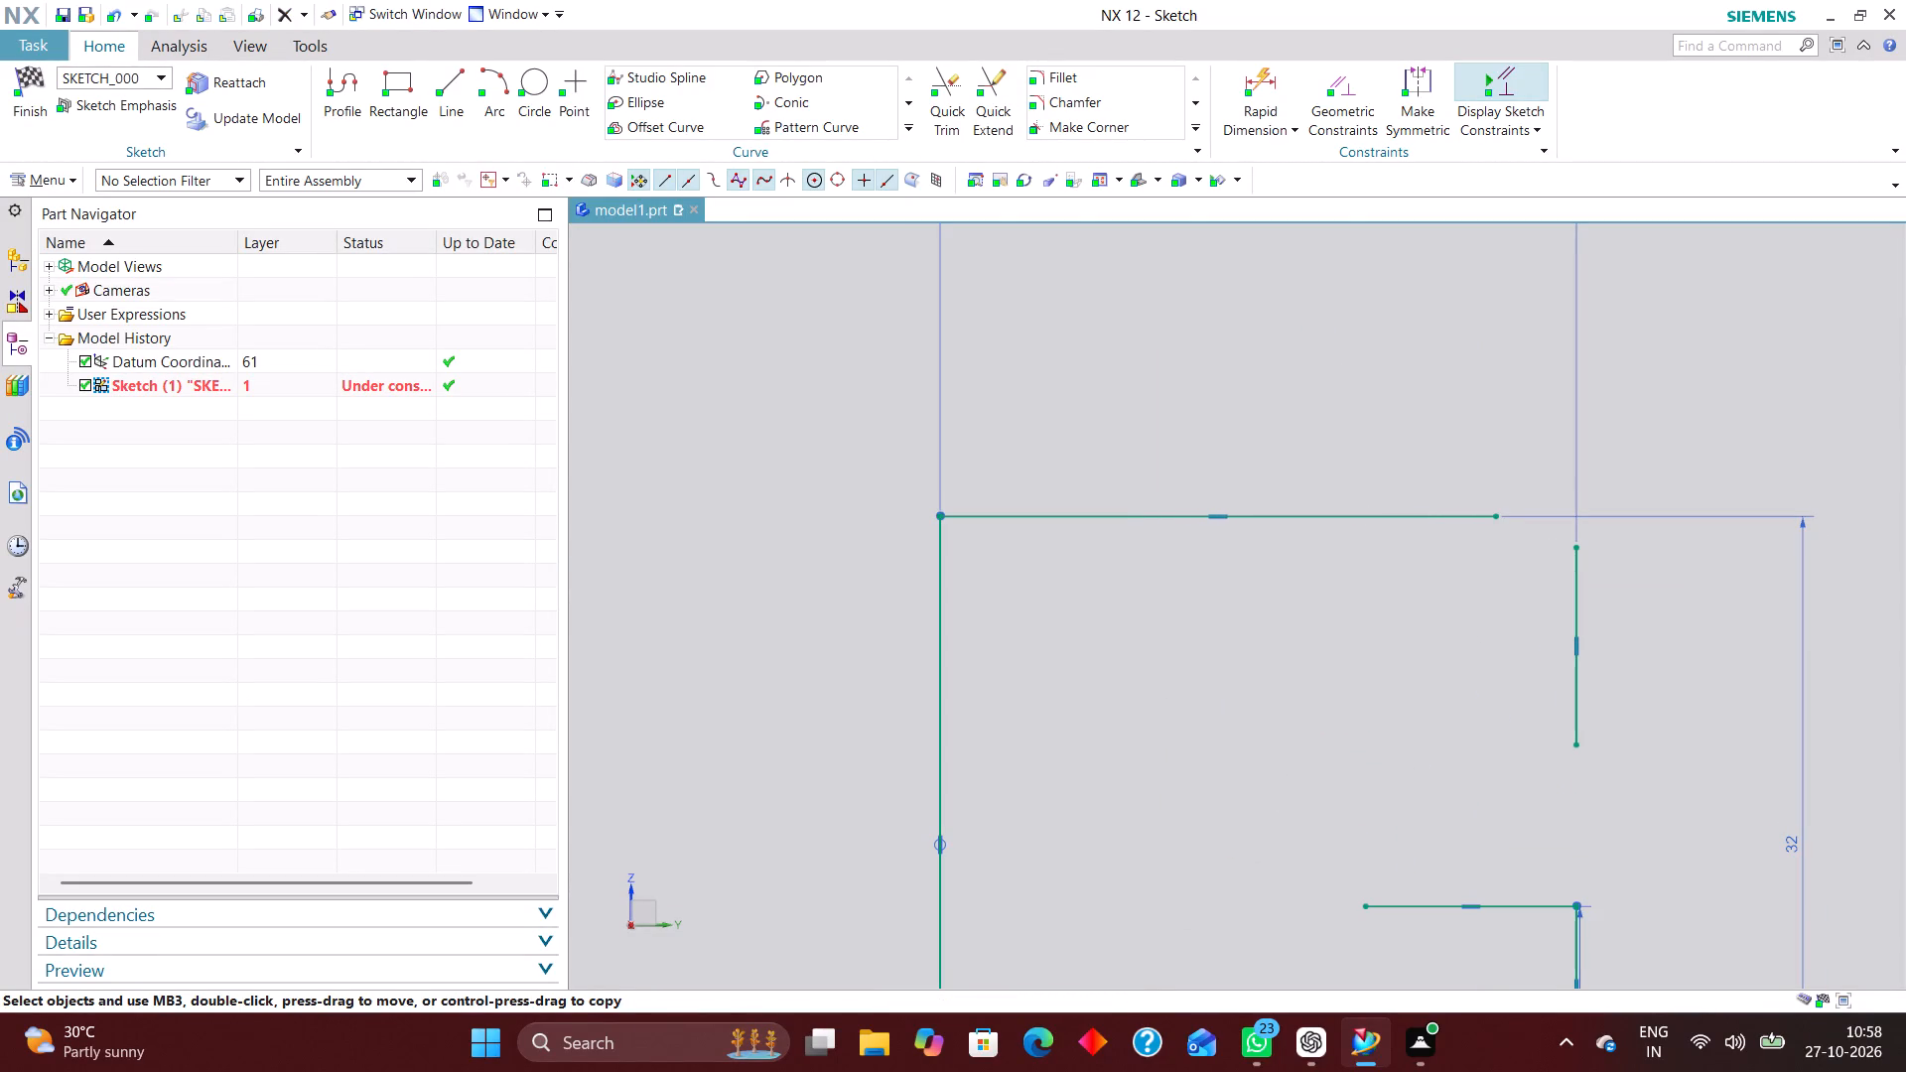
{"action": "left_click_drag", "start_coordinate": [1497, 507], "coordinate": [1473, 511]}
Extend the horizontal line atop the lower outer vertical inward to the long inner vertical line using Quick Extend.
{"action": "scroll", "coordinate": [1319, 440], "scroll_direction": "down", "scroll_amount": 2}
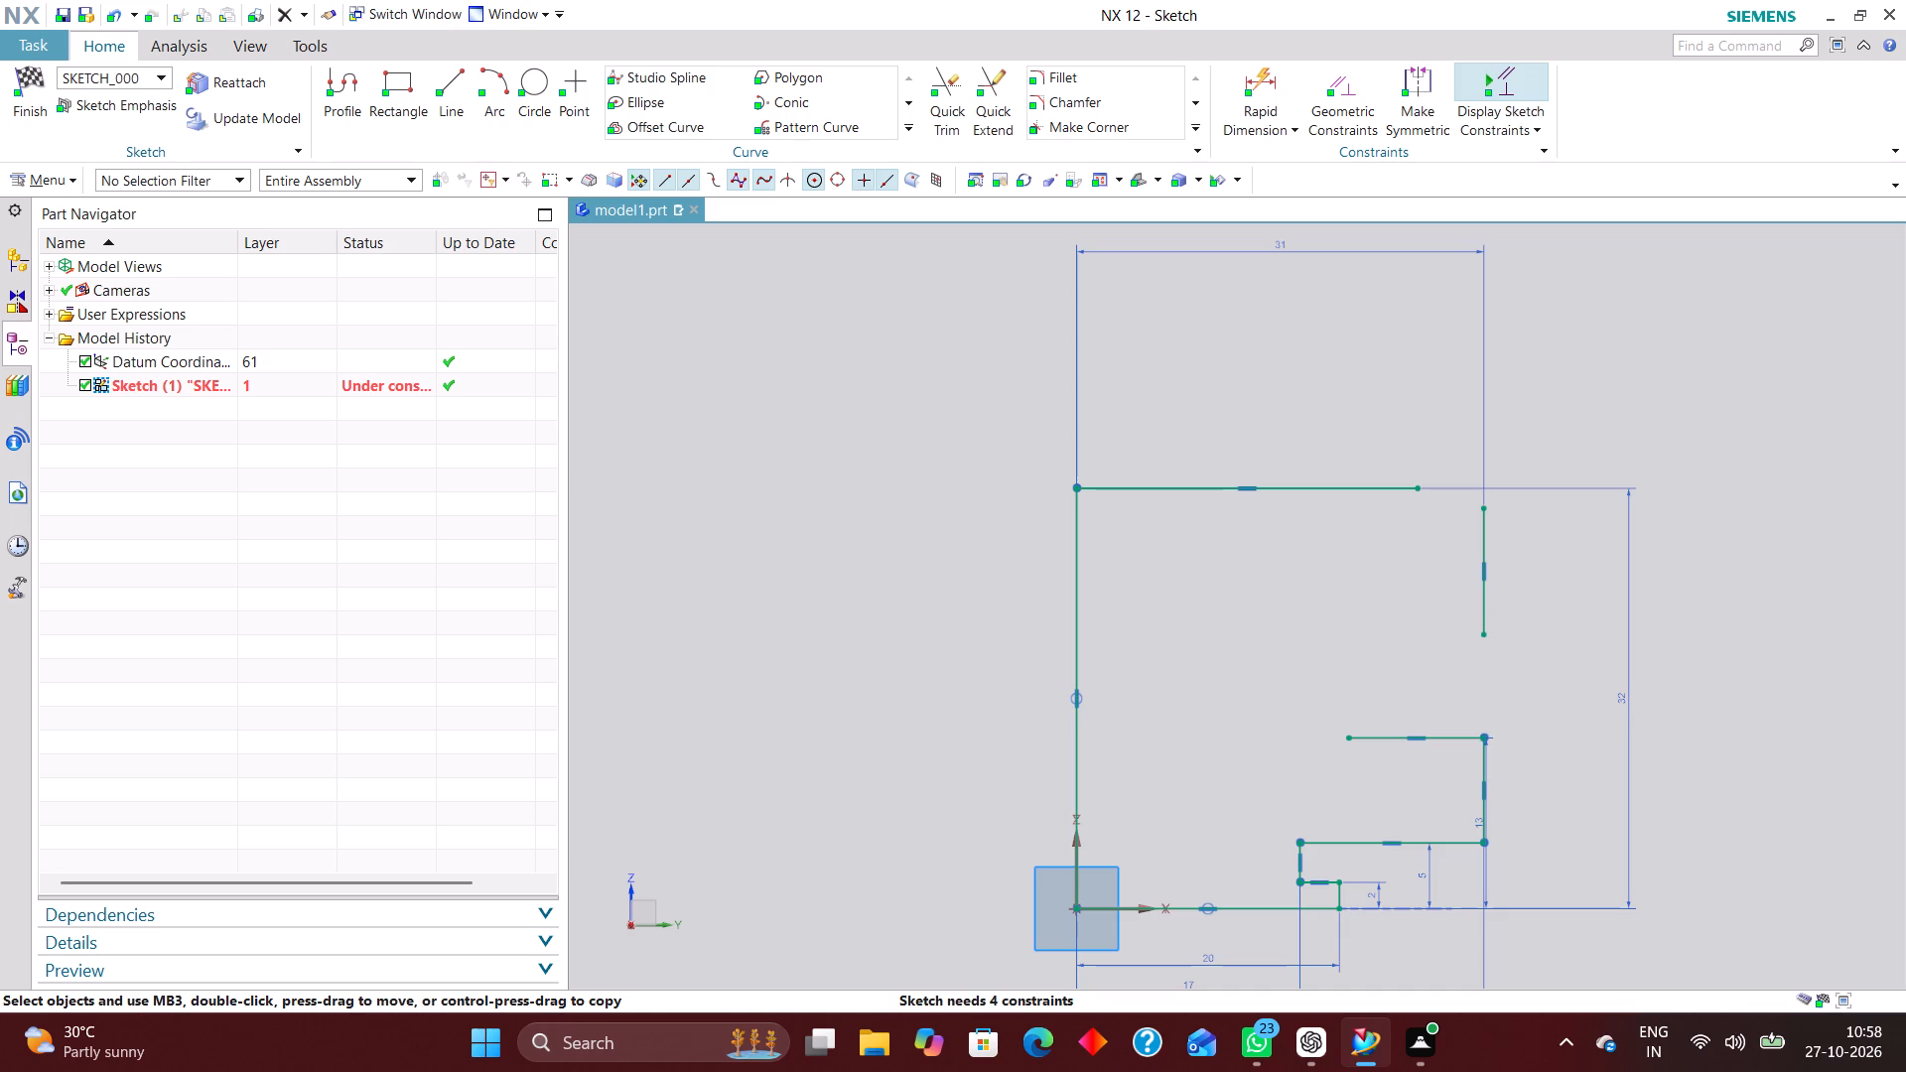
{"action": "scroll", "coordinate": [1483, 720], "scroll_direction": "up", "scroll_amount": 4}
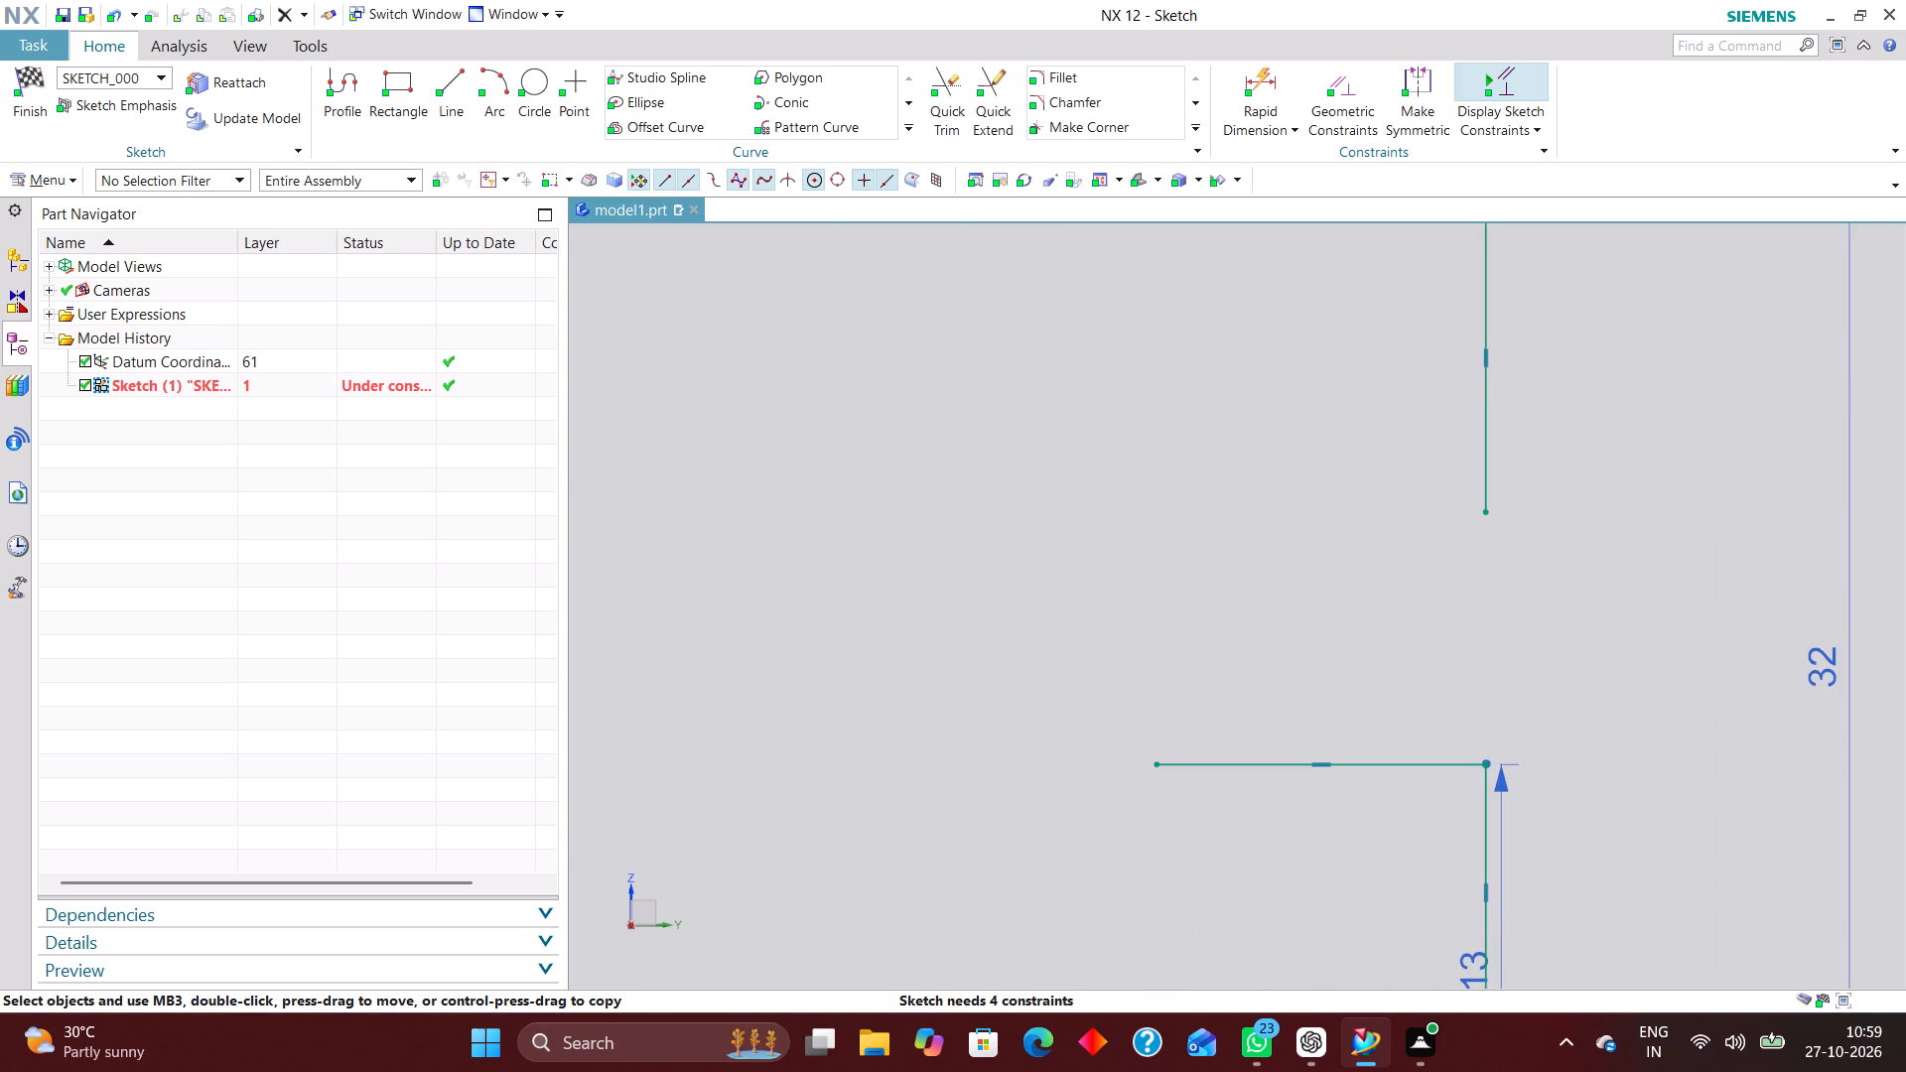
{"action": "scroll", "coordinate": [1436, 591], "scroll_direction": "down", "scroll_amount": 3}
{"action": "scroll", "coordinate": [1466, 723], "scroll_direction": "up", "scroll_amount": 3}
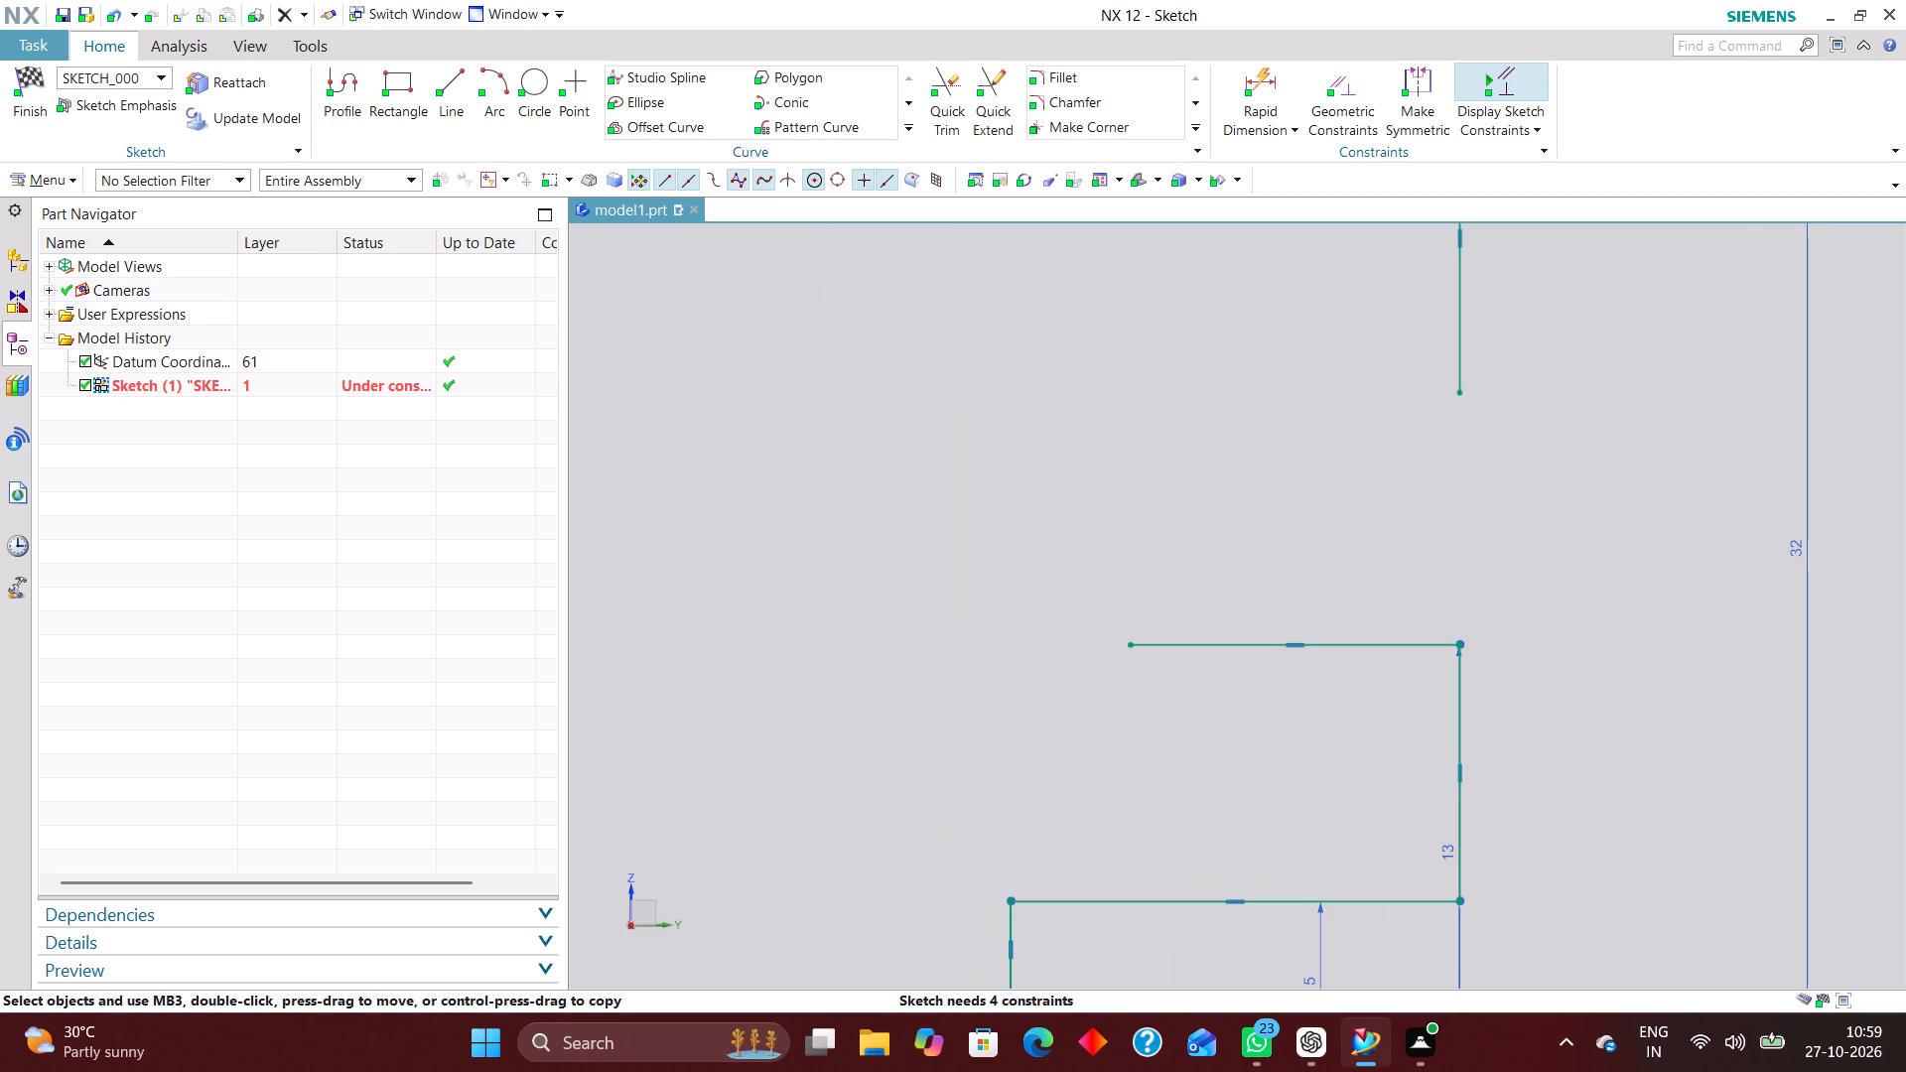
{"action": "scroll", "coordinate": [1335, 672], "scroll_direction": "down", "scroll_amount": 4}
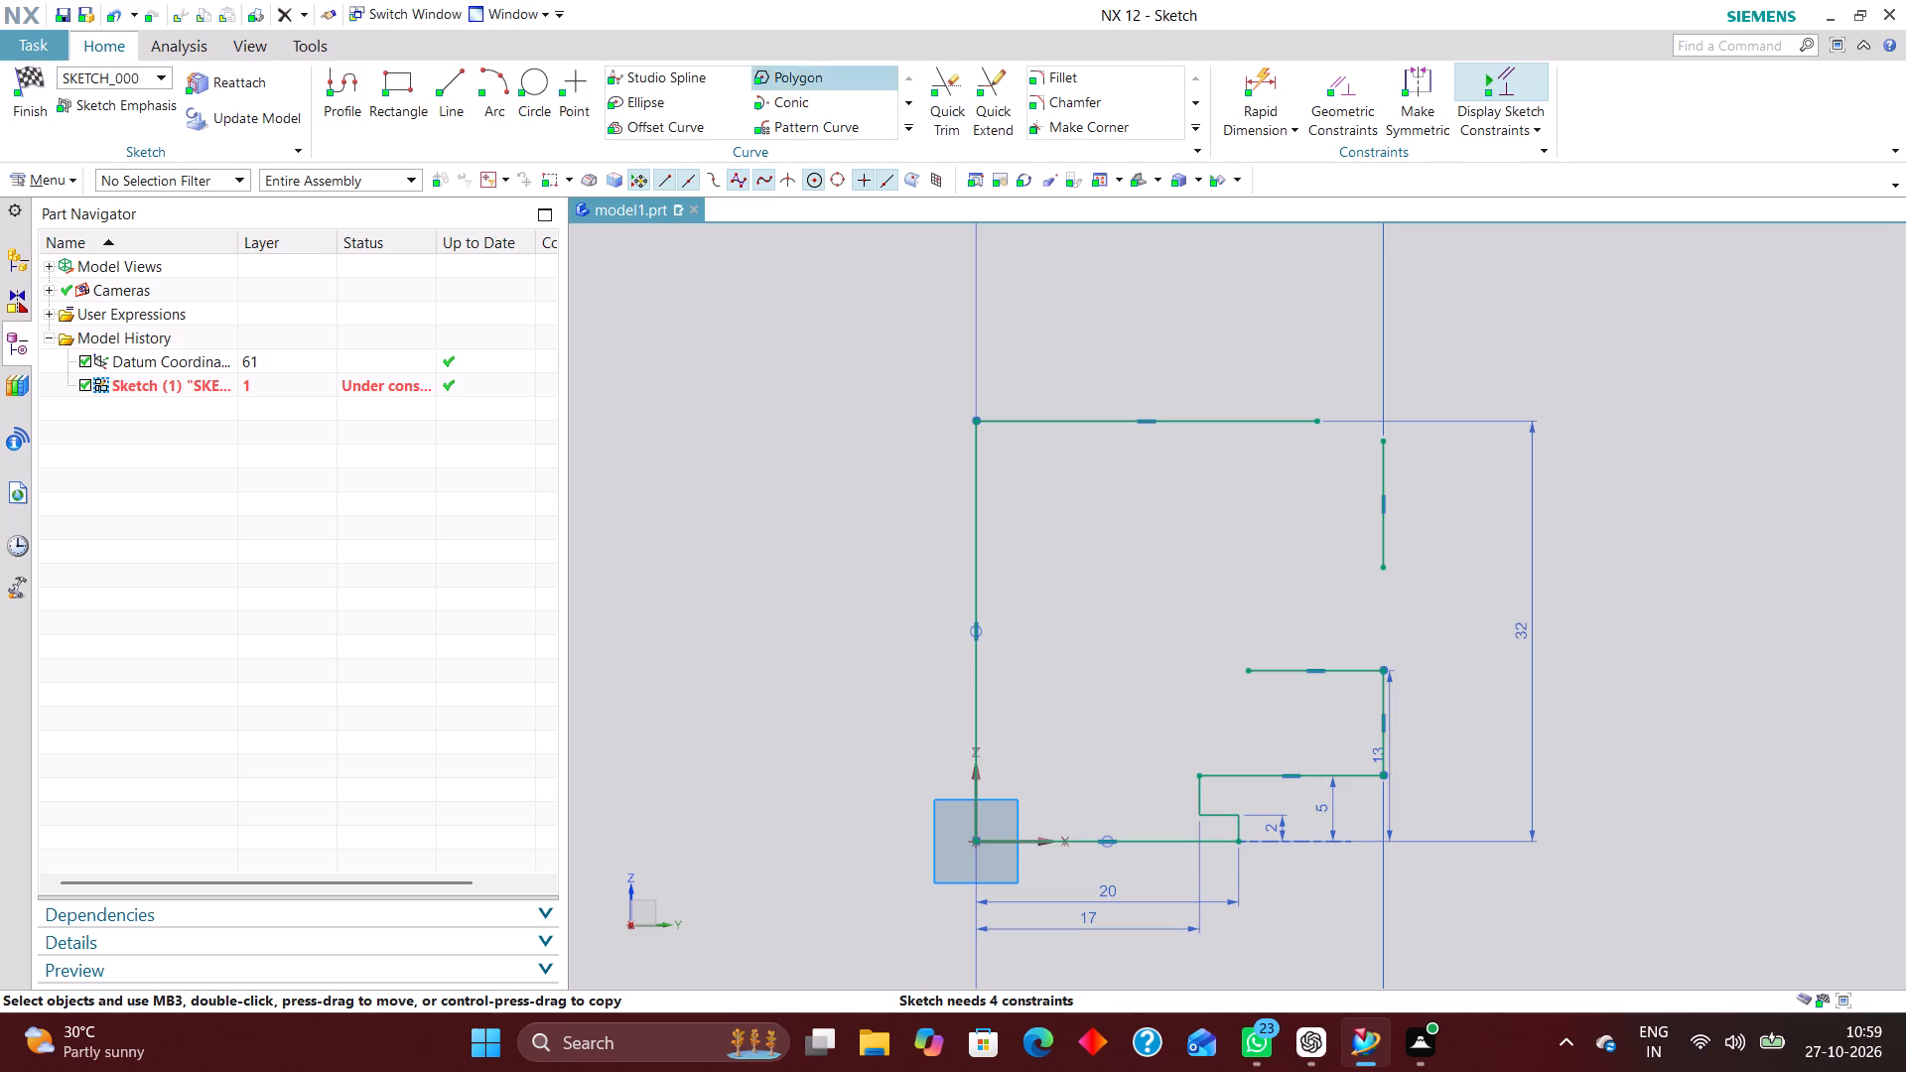
{"action": "left_click", "coordinate": [995, 102]}
{"action": "left_click", "coordinate": [1268, 679]}
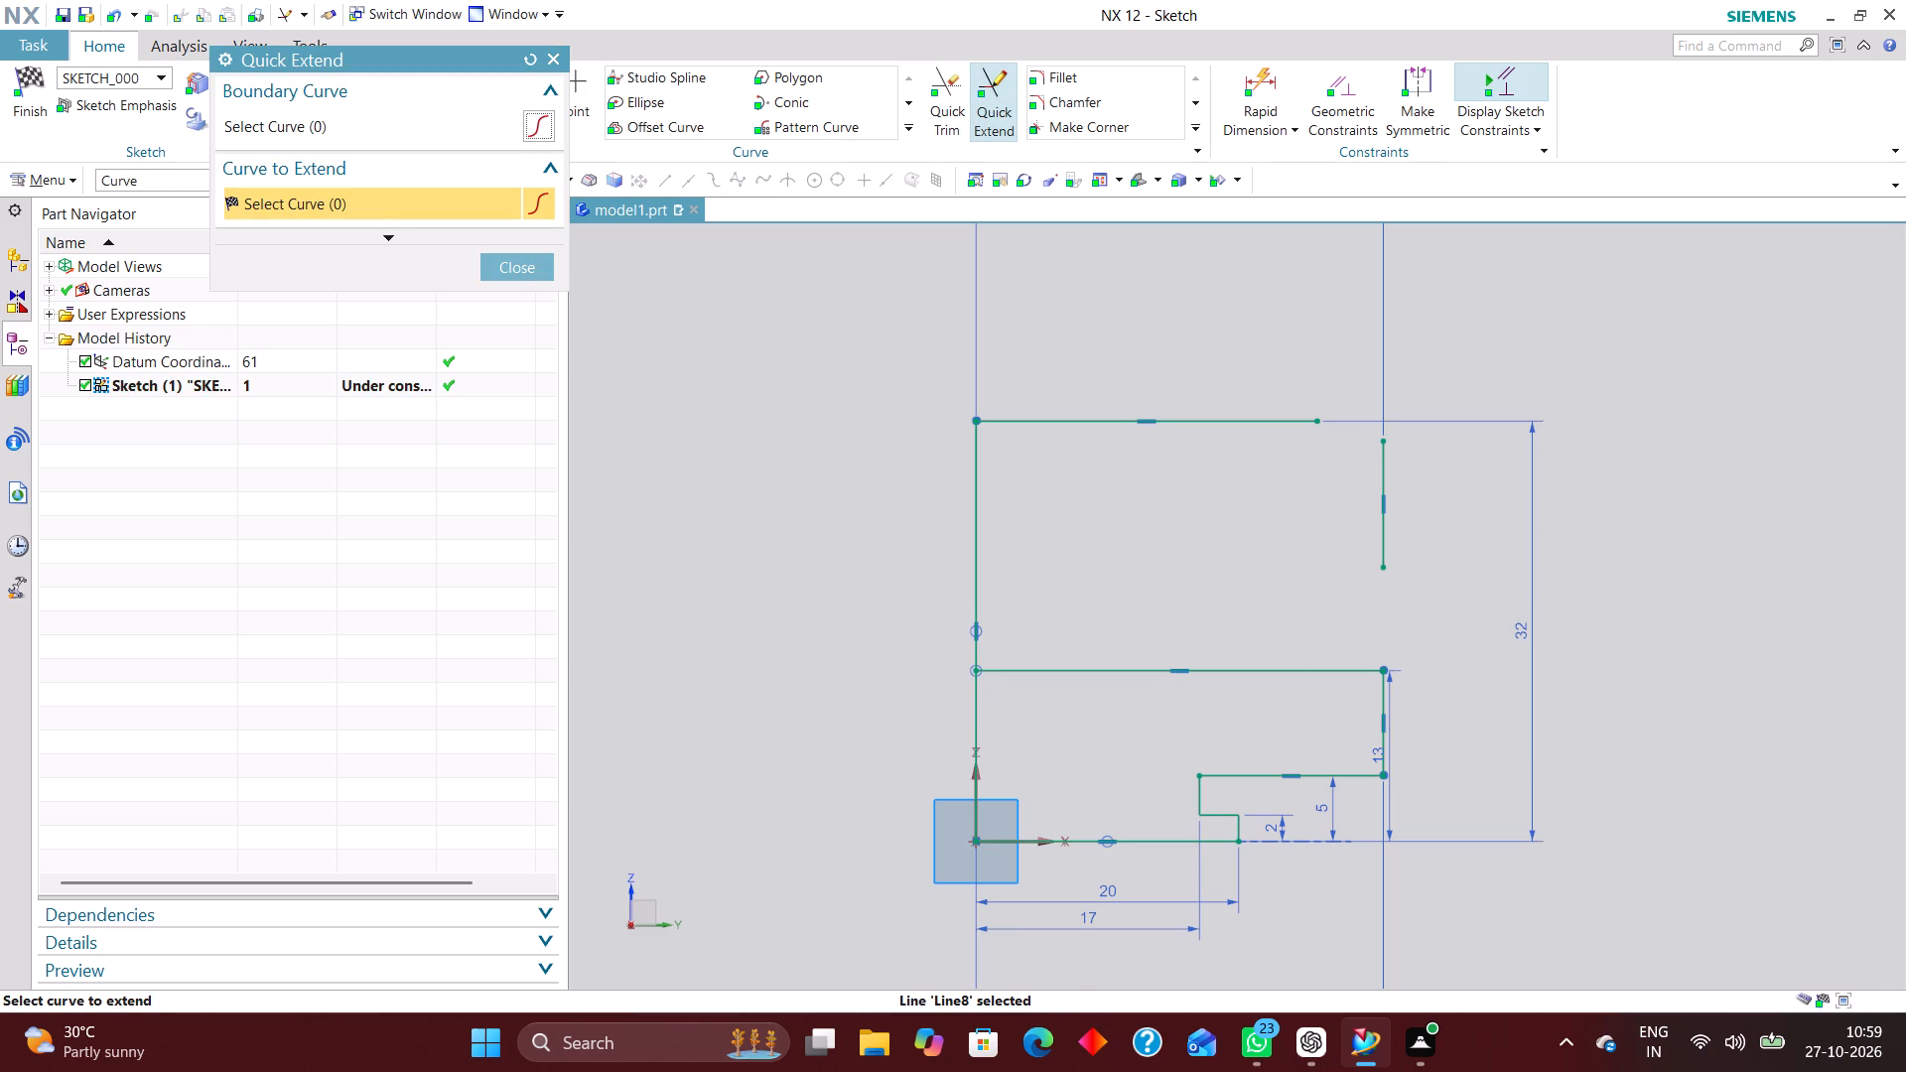
{"action": "left_click", "coordinate": [530, 268]}
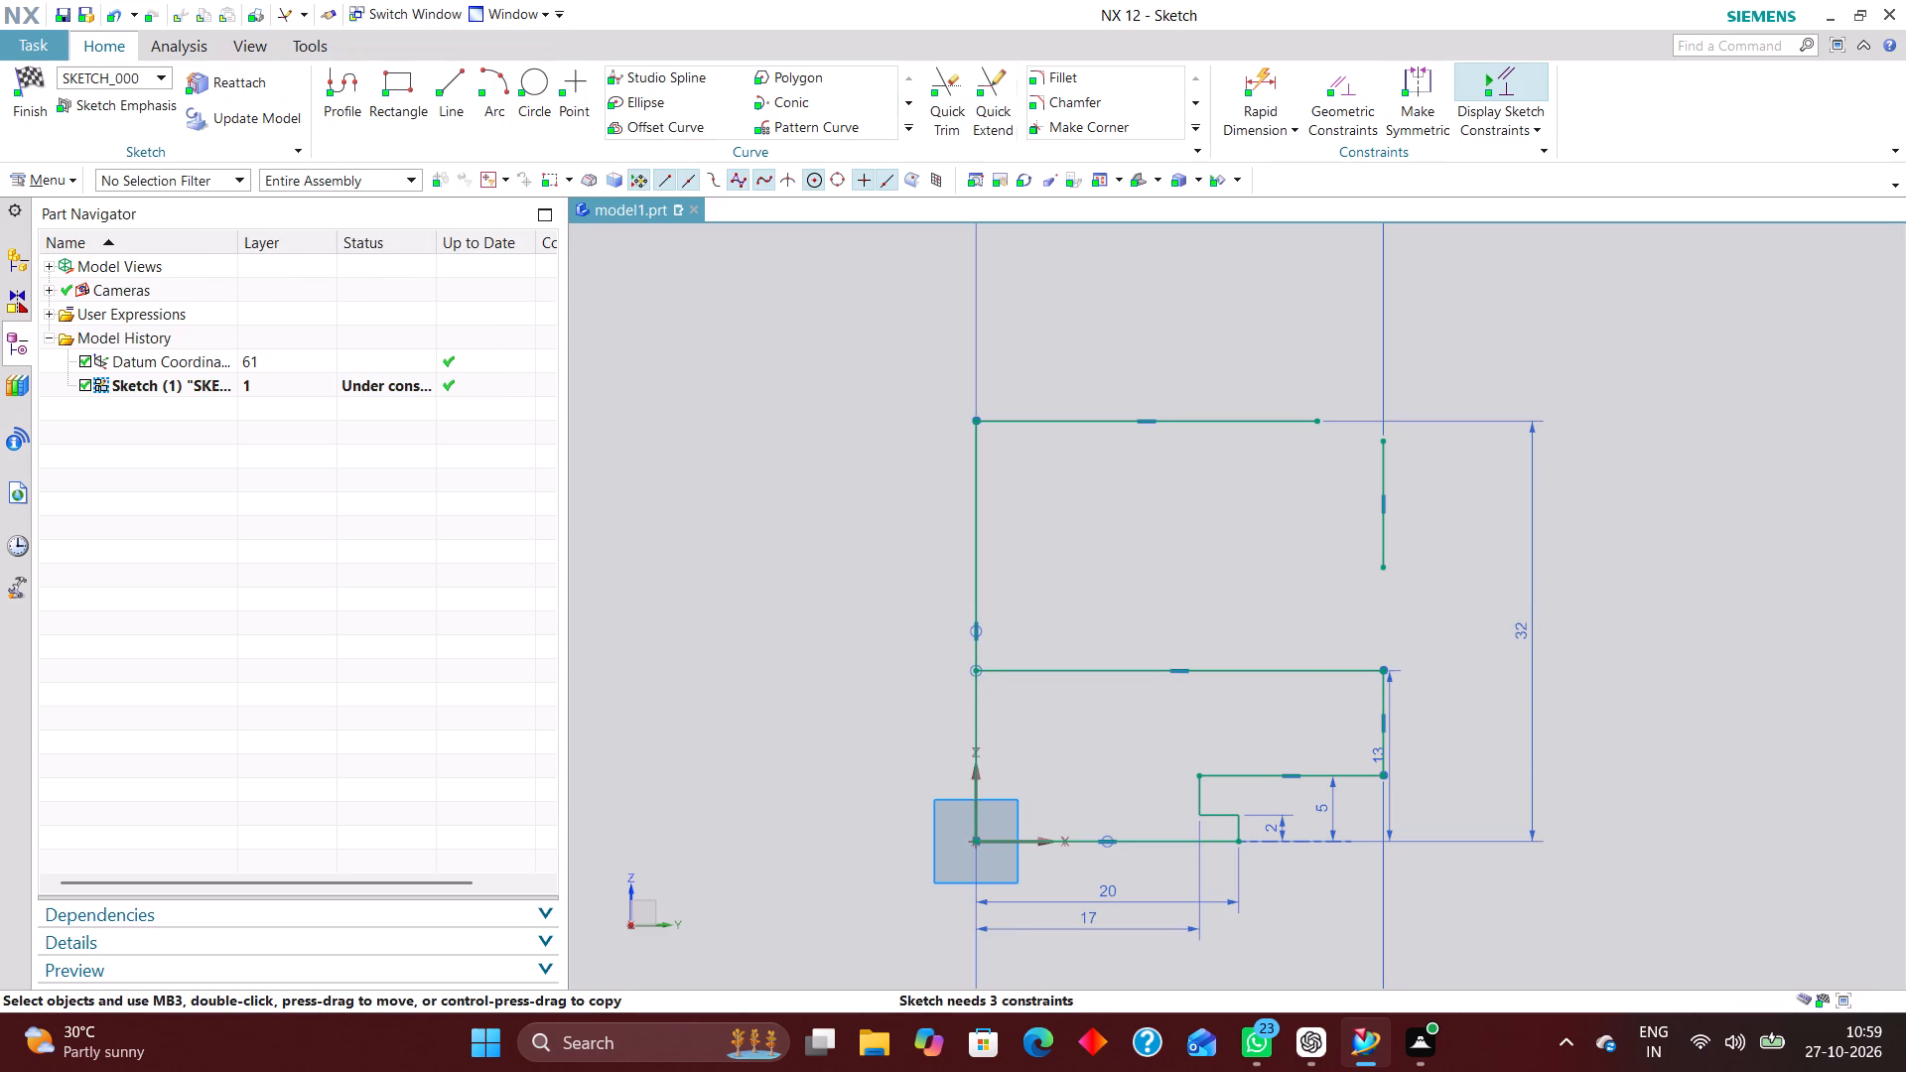
Trim away the top horizontal line, the upper outer vertical line and the inner vertical segment above the 13 mm high horizontal line.
{"action": "left_click", "coordinate": [946, 89]}
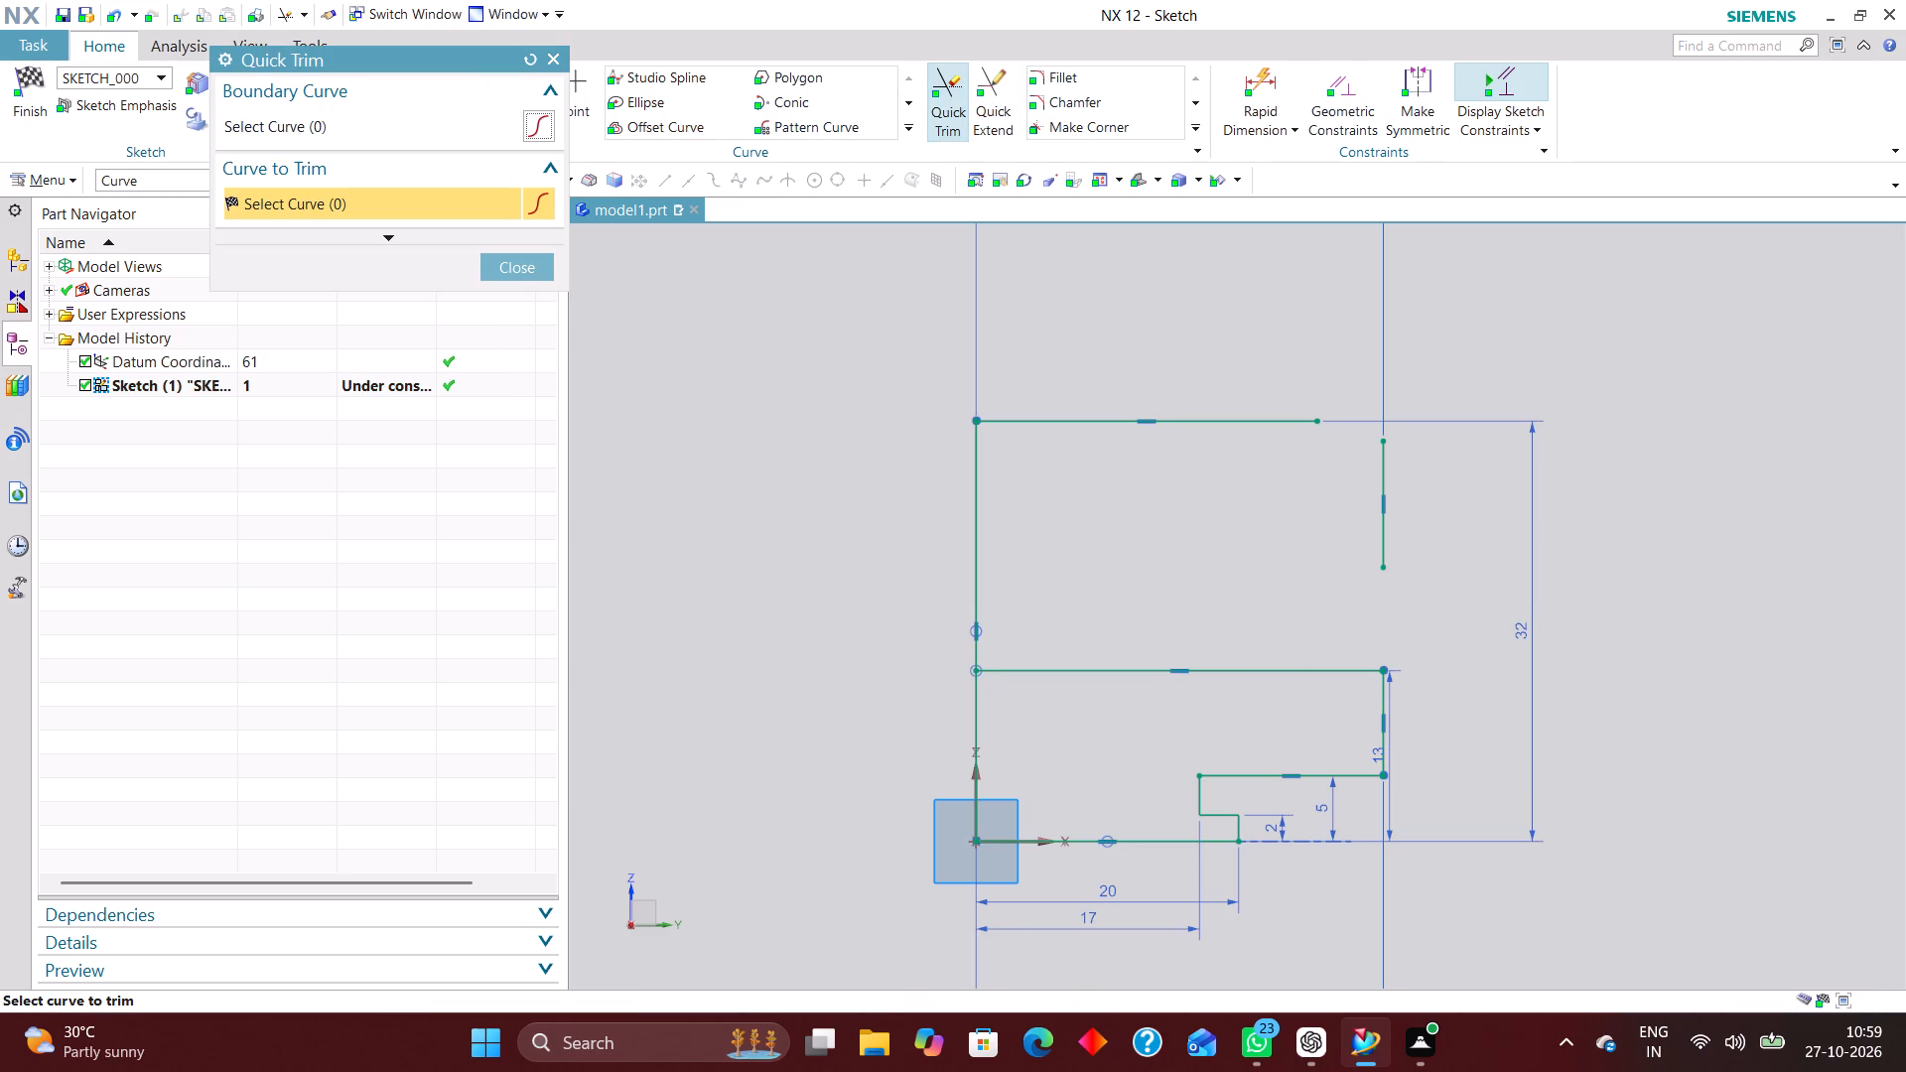
{"action": "left_click", "coordinate": [1214, 423]}
{"action": "left_click", "coordinate": [1381, 545]}
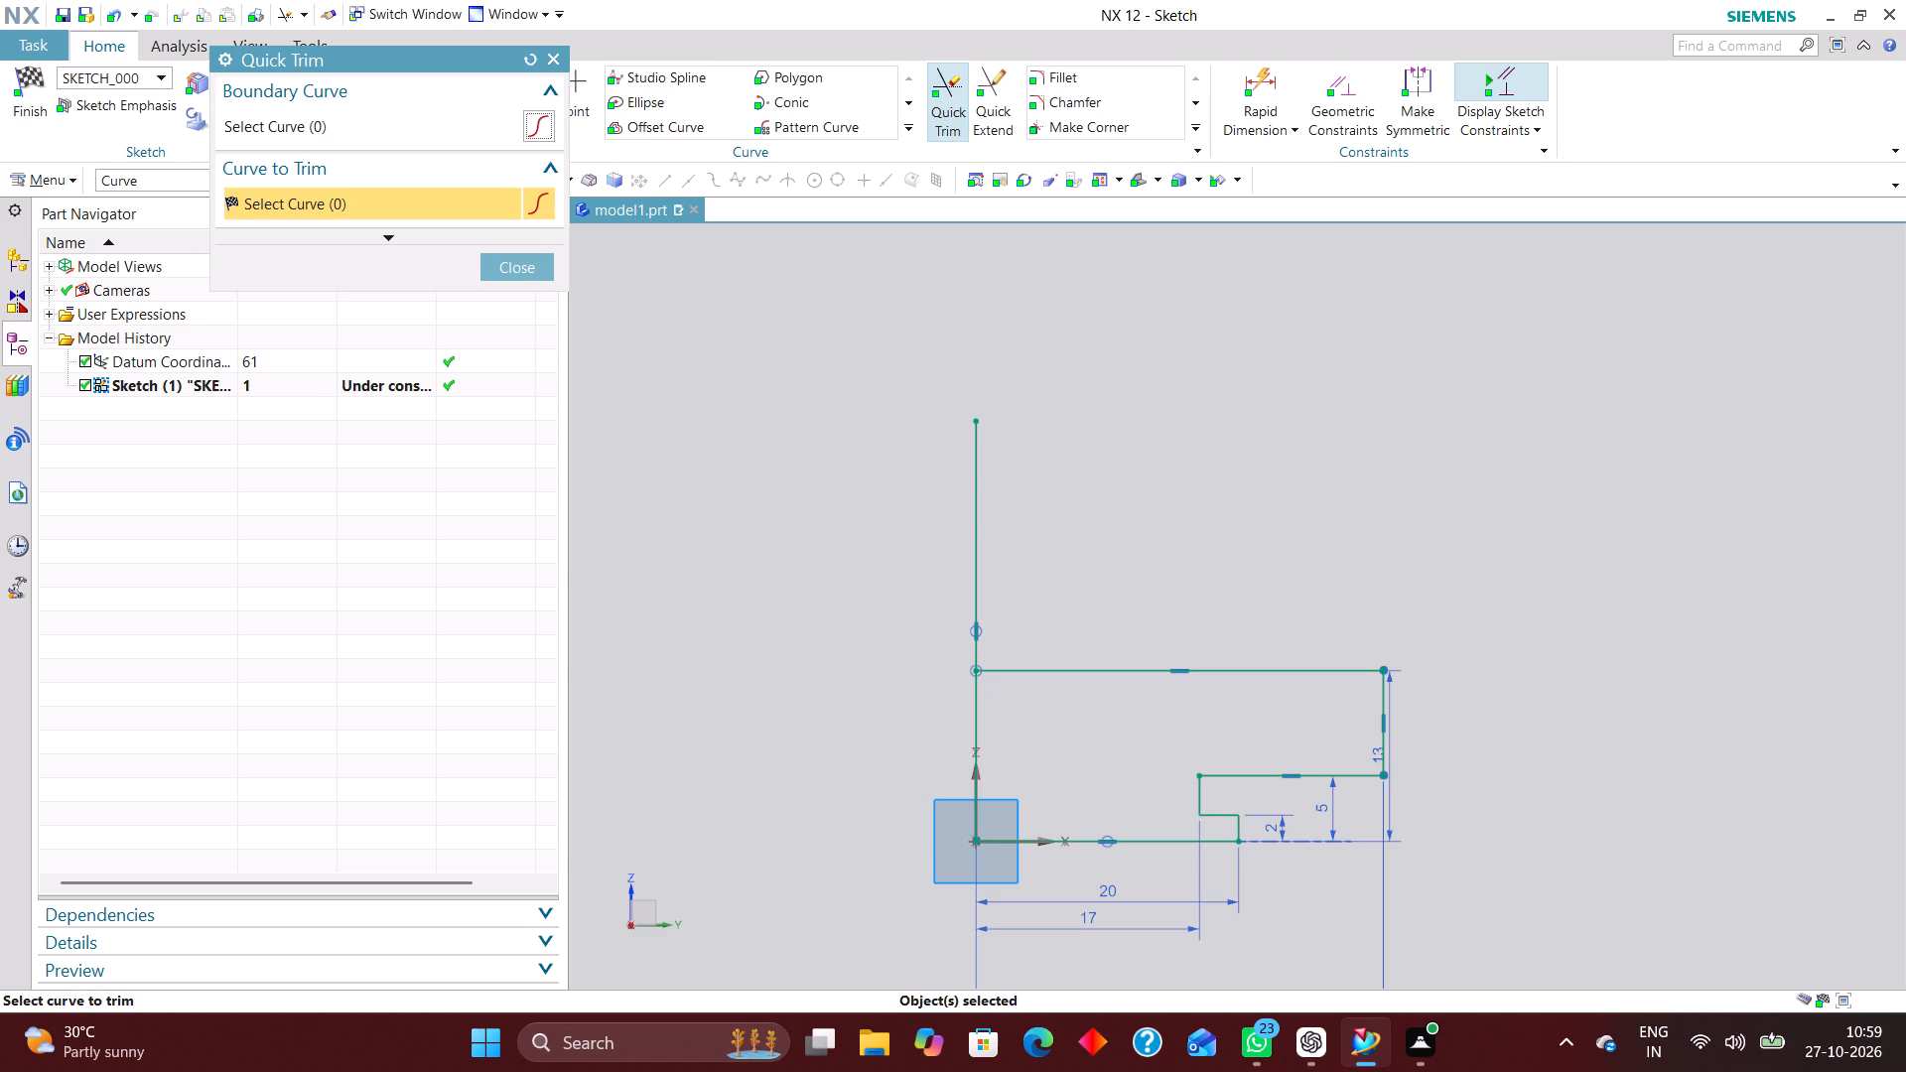
{"action": "left_click", "coordinate": [970, 554]}
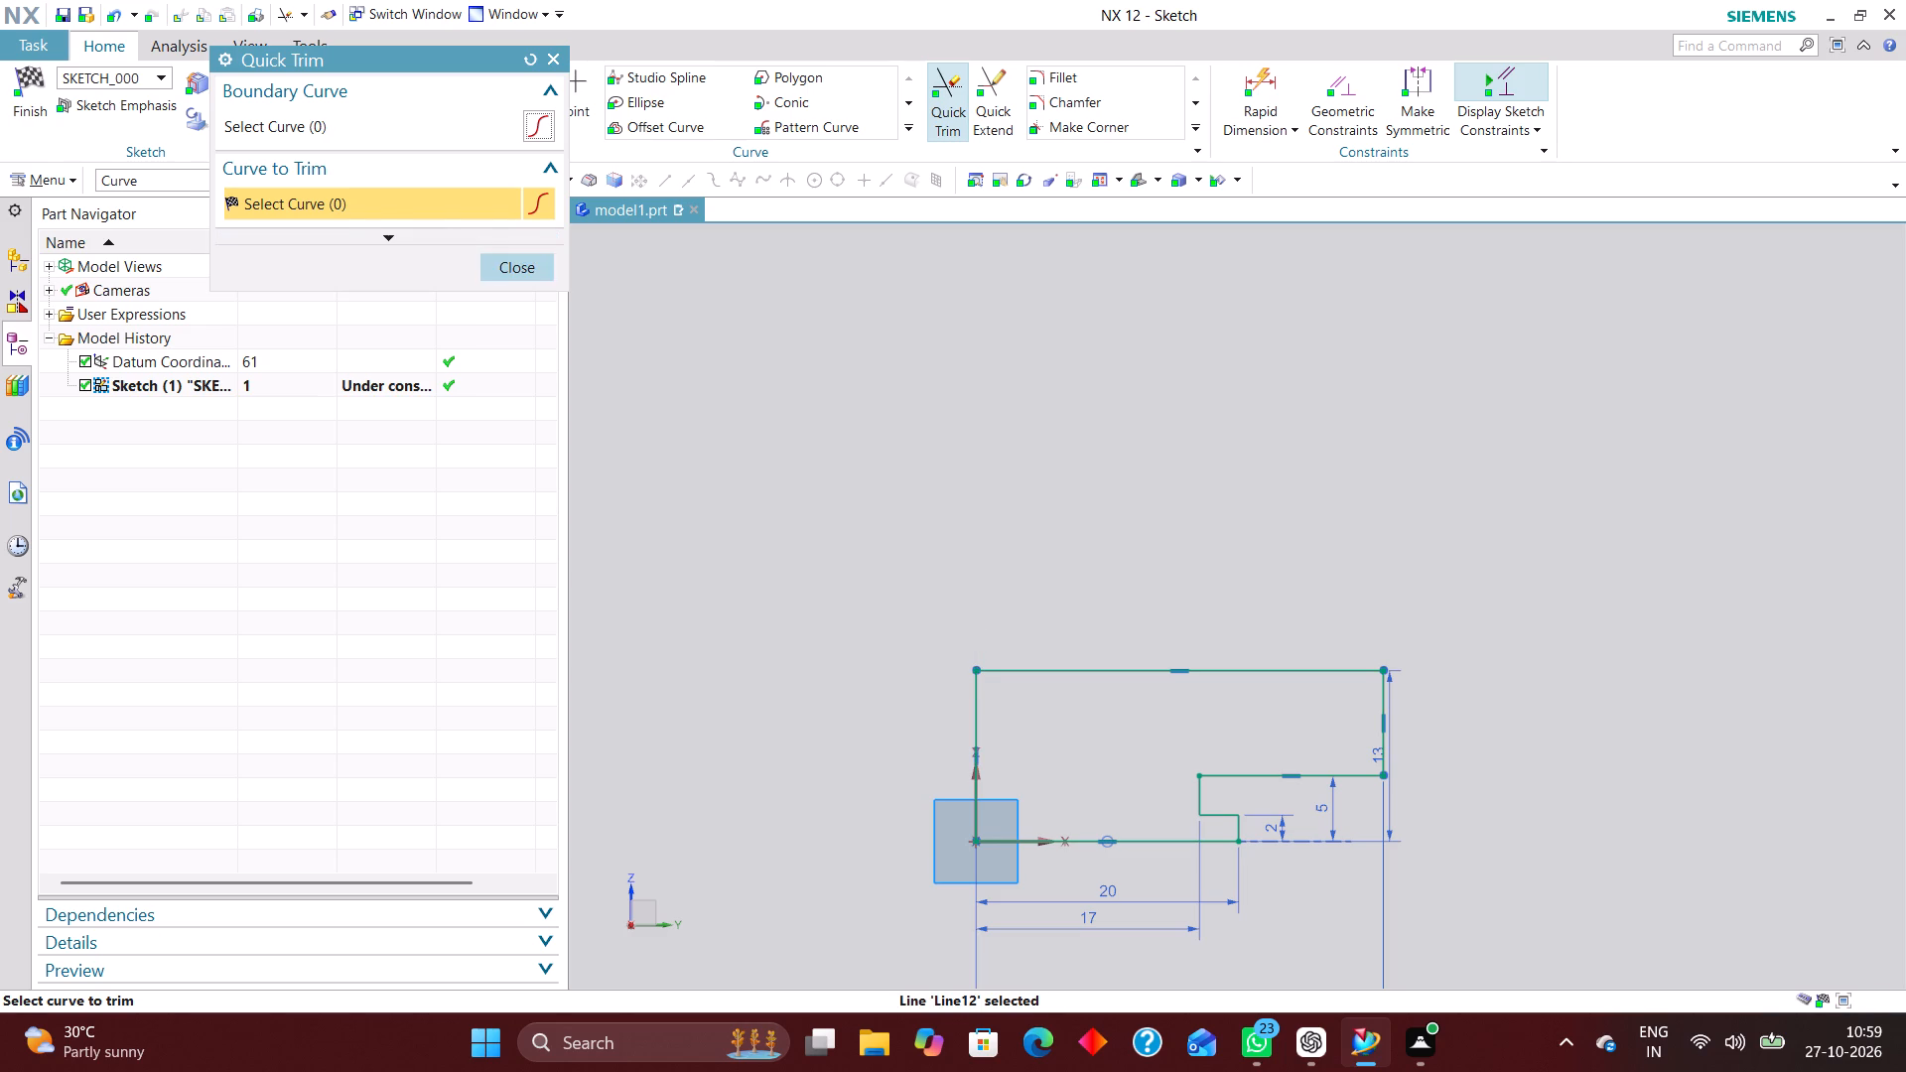
{"action": "left_click", "coordinate": [530, 270]}
Reposition the 13 mm height dimension outward, clear of the profile's outer vertical line.
{"action": "scroll", "coordinate": [1255, 497], "scroll_direction": "down", "scroll_amount": 1}
{"action": "scroll", "coordinate": [1344, 690], "scroll_direction": "up", "scroll_amount": 2}
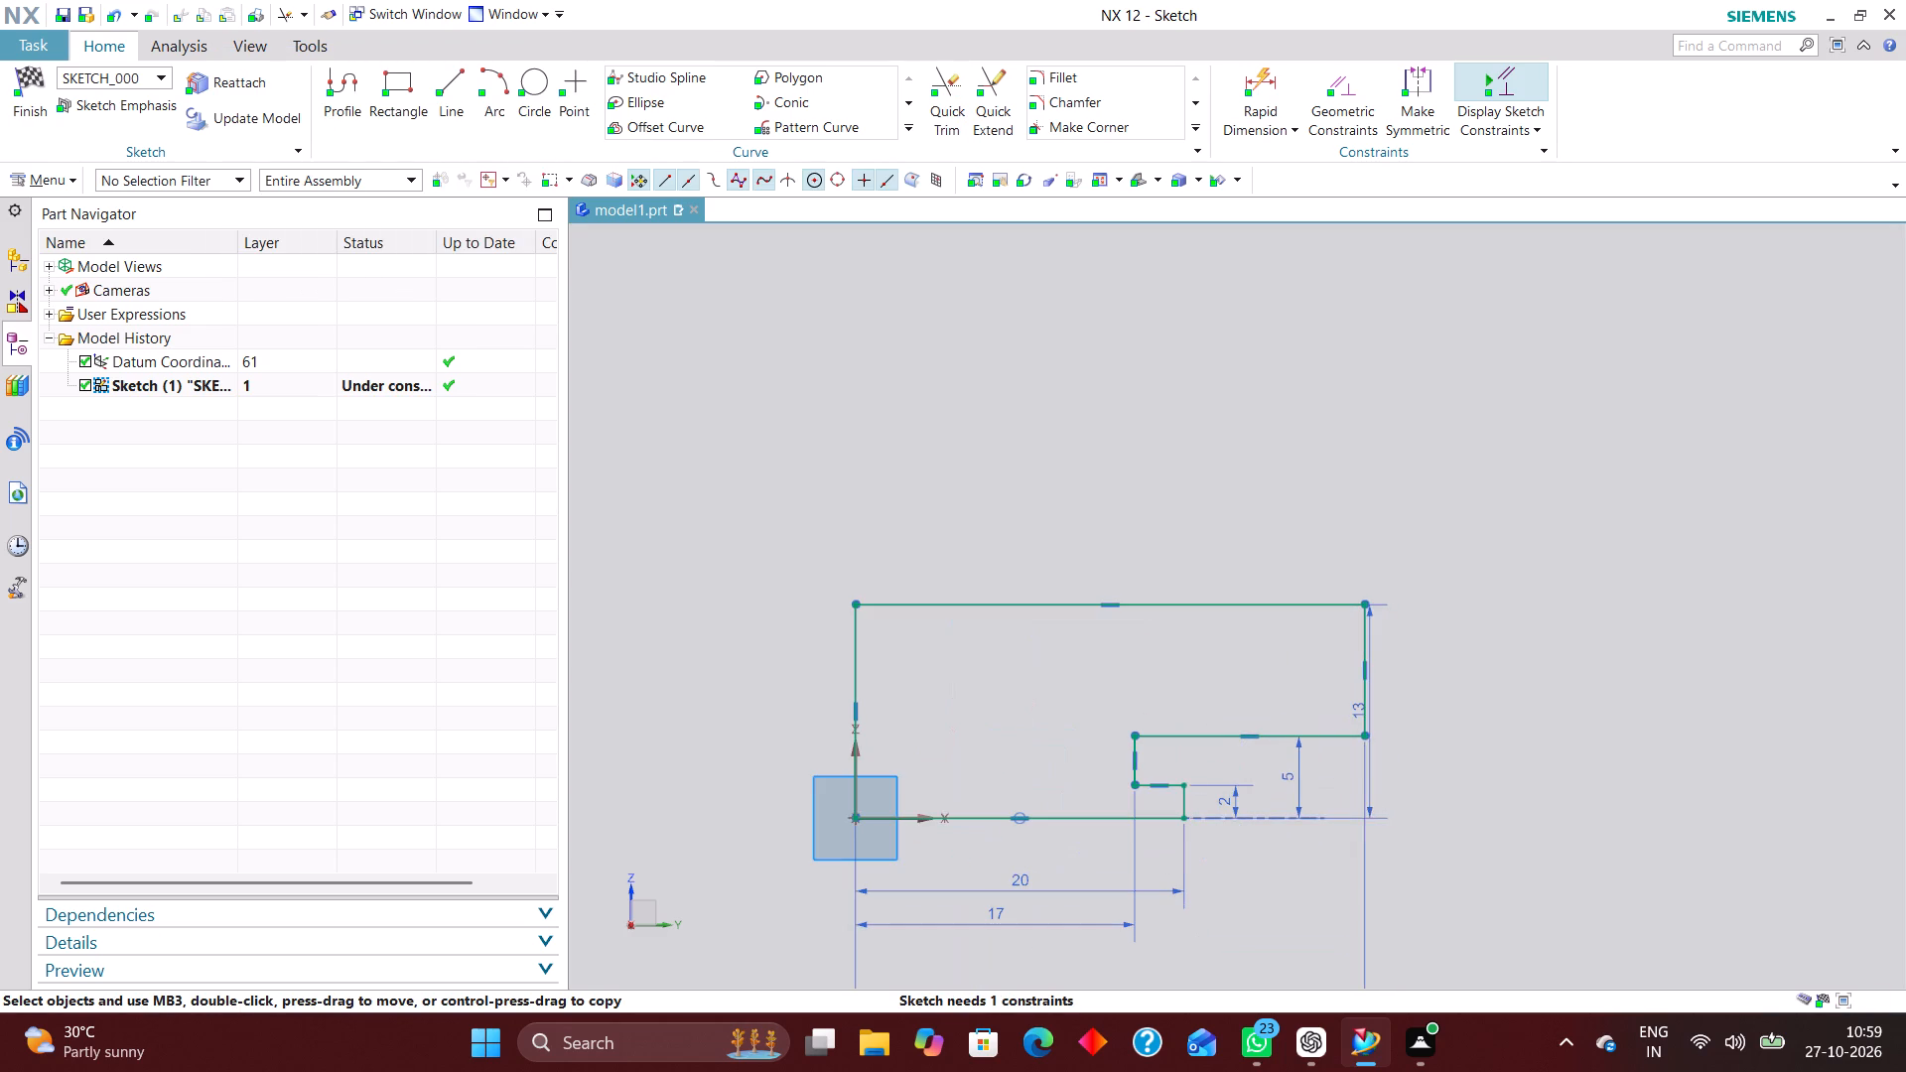
{"action": "left_click_drag", "start_coordinate": [1372, 707], "coordinate": [1496, 710]}
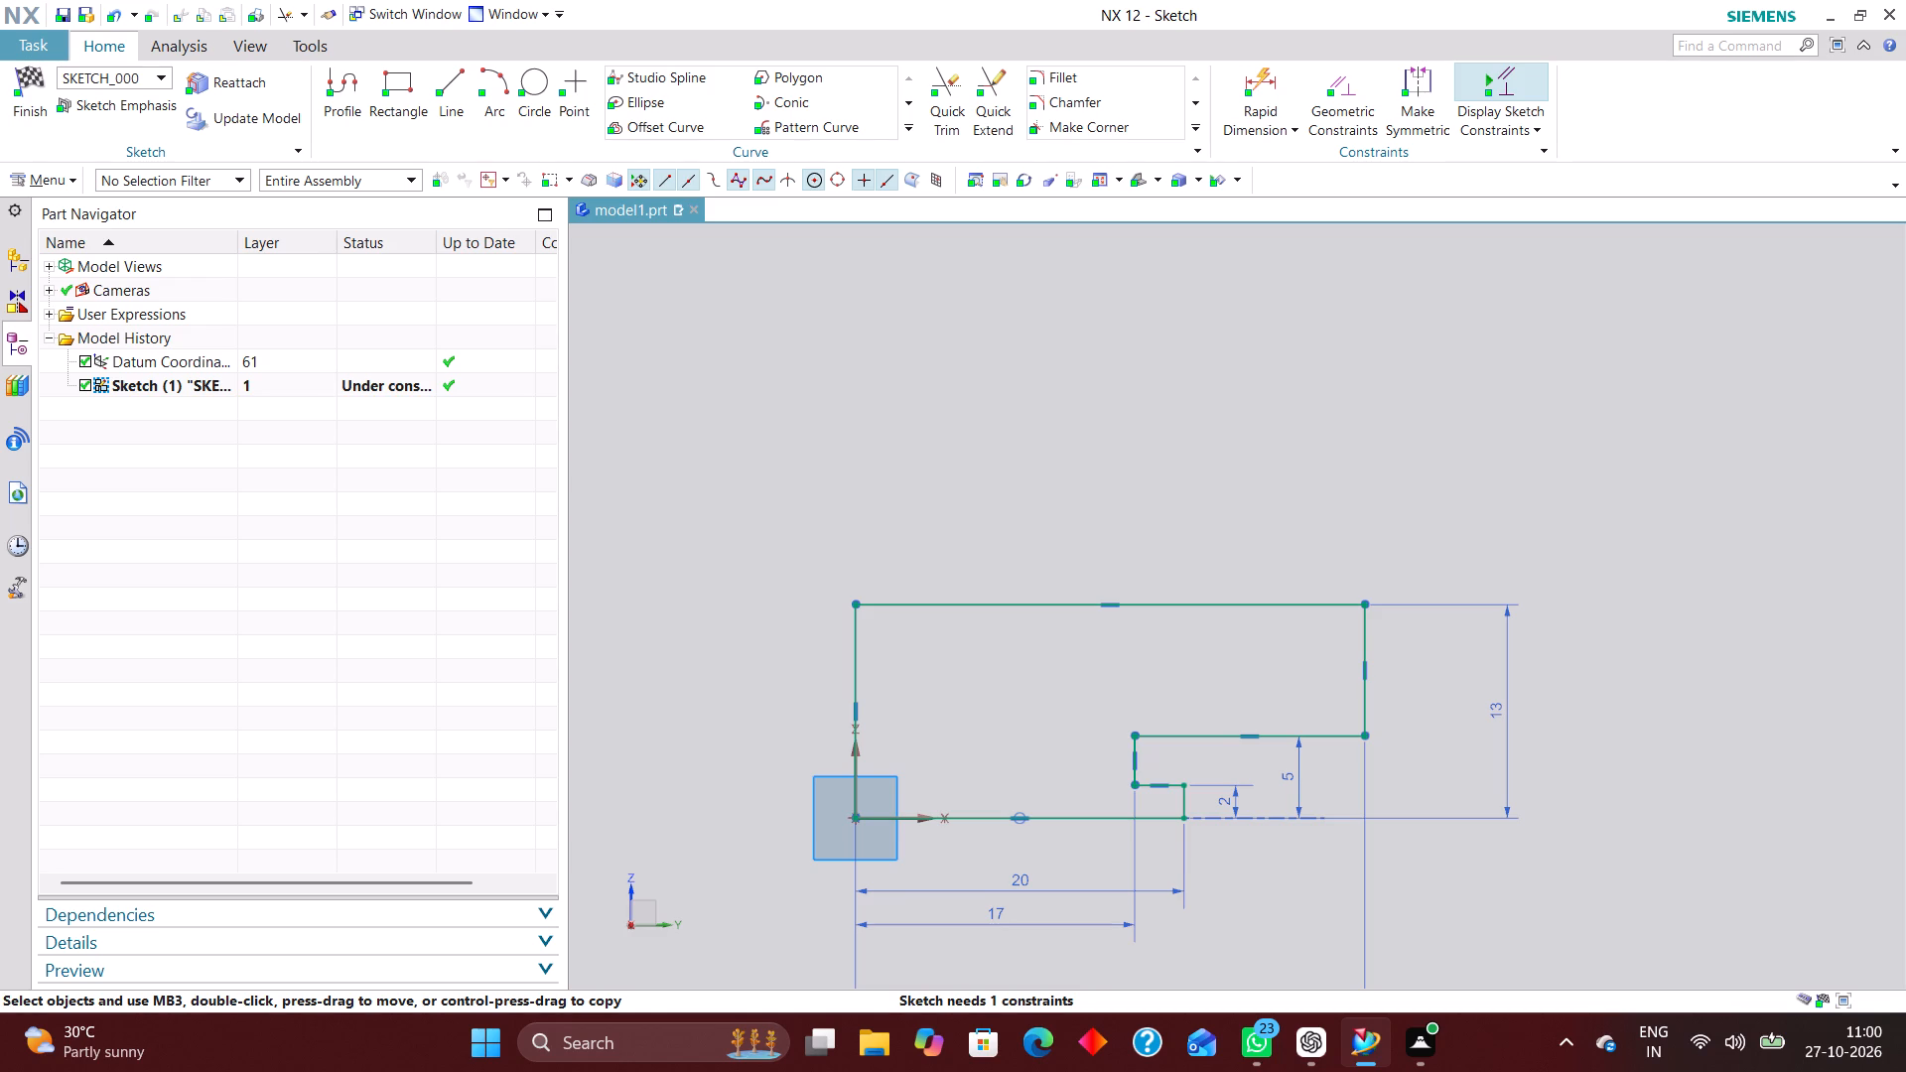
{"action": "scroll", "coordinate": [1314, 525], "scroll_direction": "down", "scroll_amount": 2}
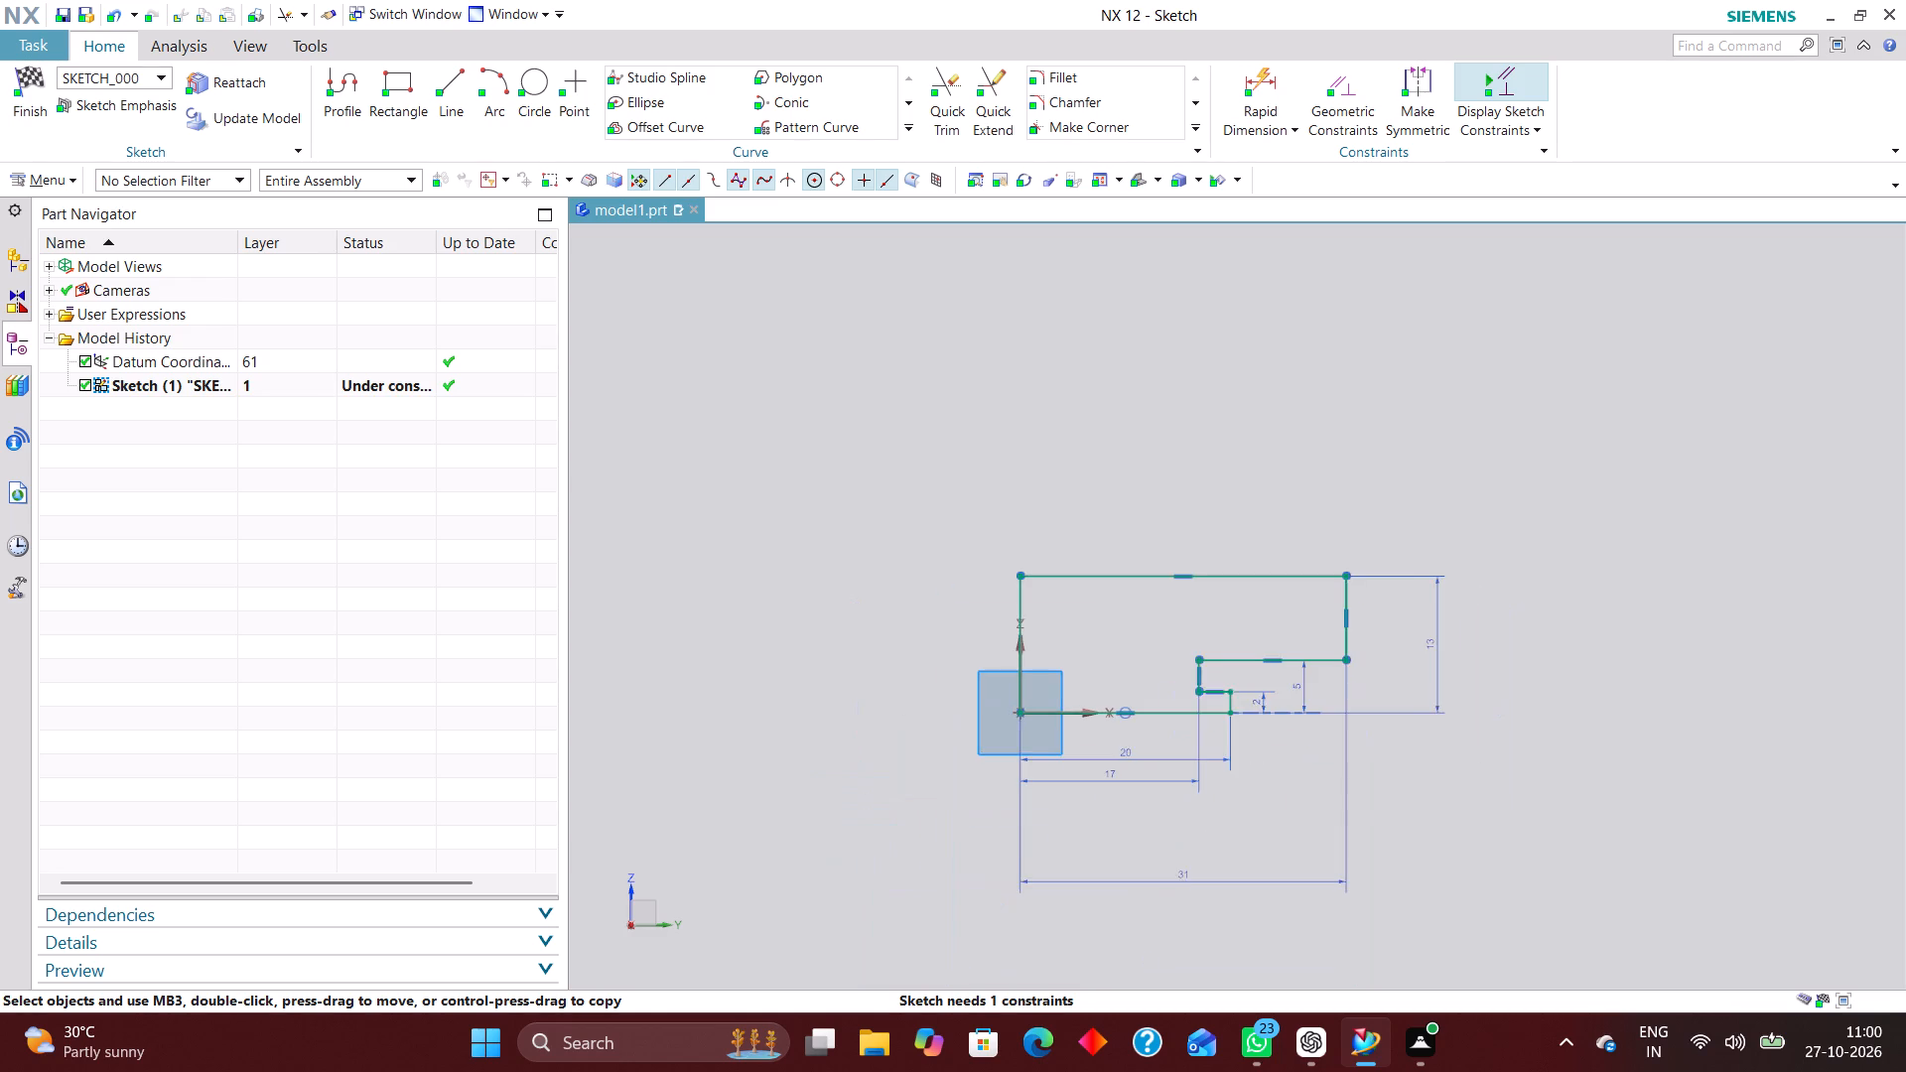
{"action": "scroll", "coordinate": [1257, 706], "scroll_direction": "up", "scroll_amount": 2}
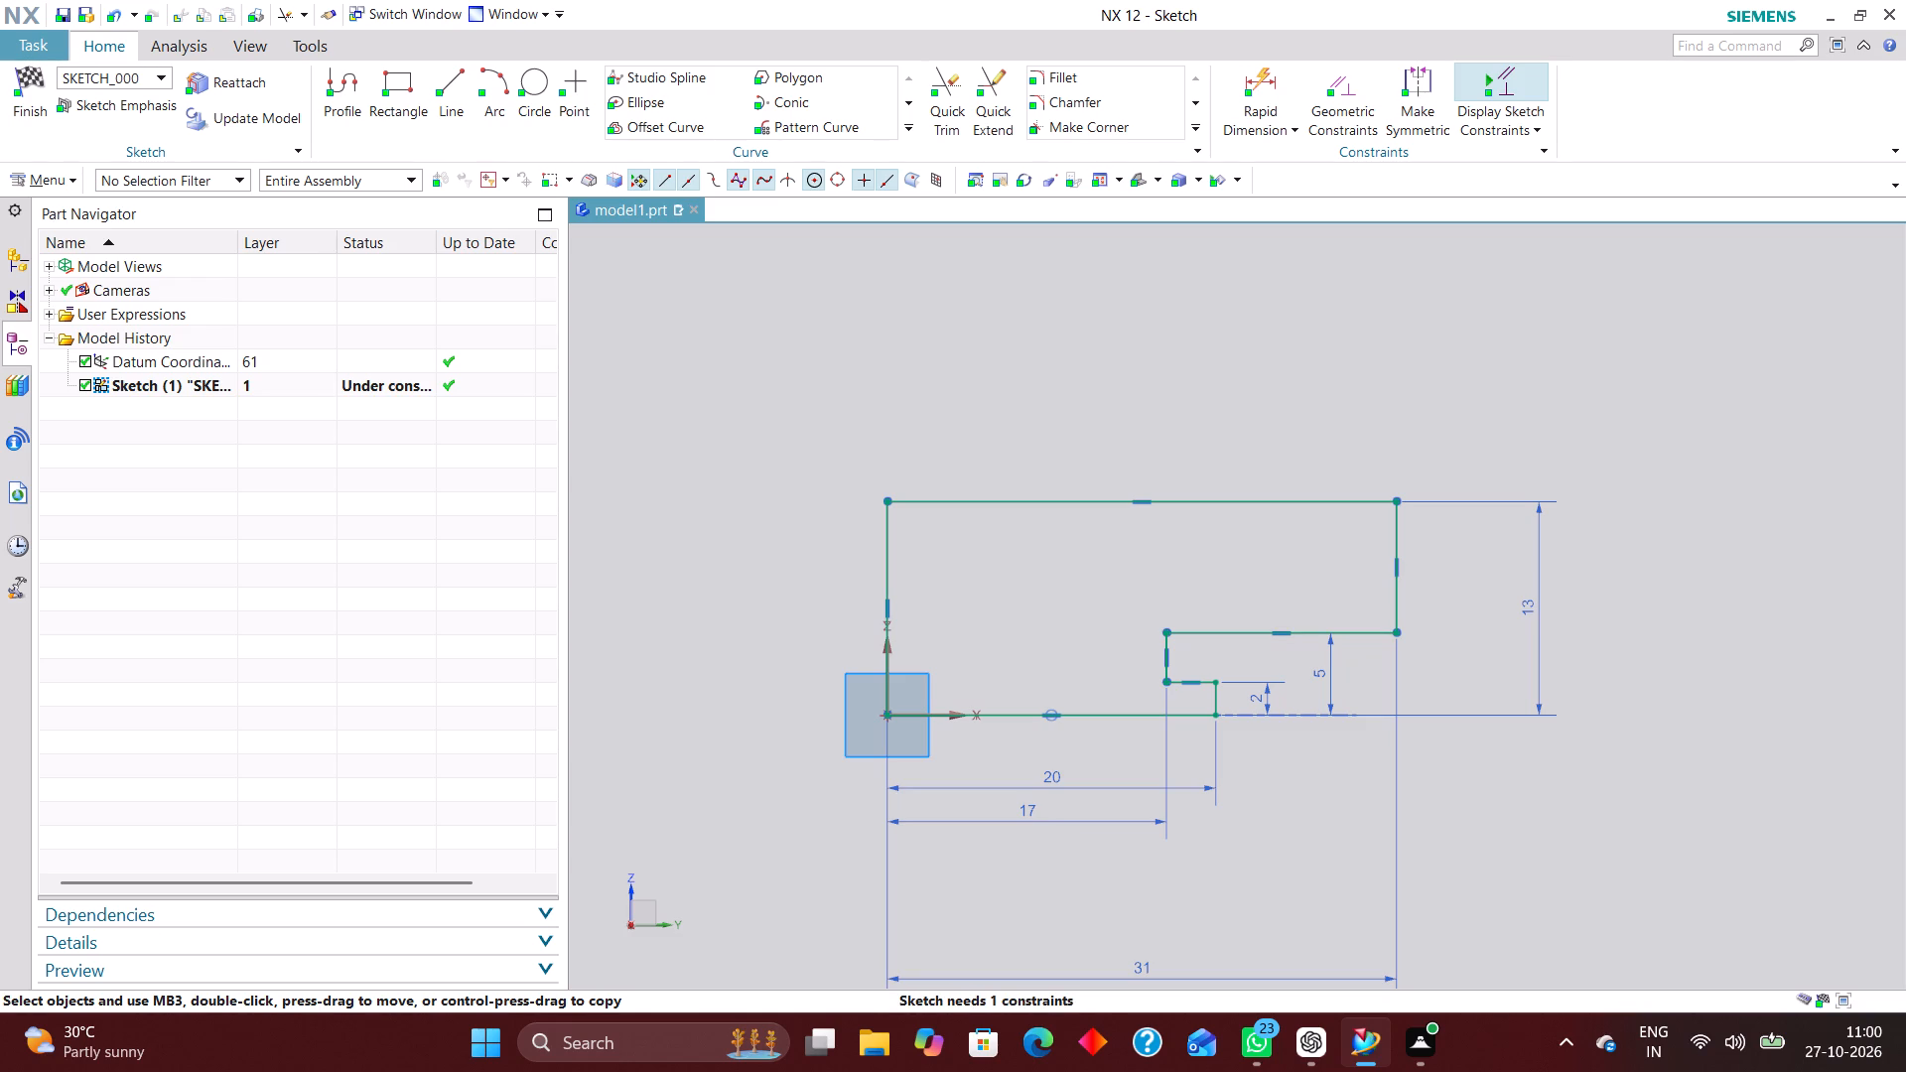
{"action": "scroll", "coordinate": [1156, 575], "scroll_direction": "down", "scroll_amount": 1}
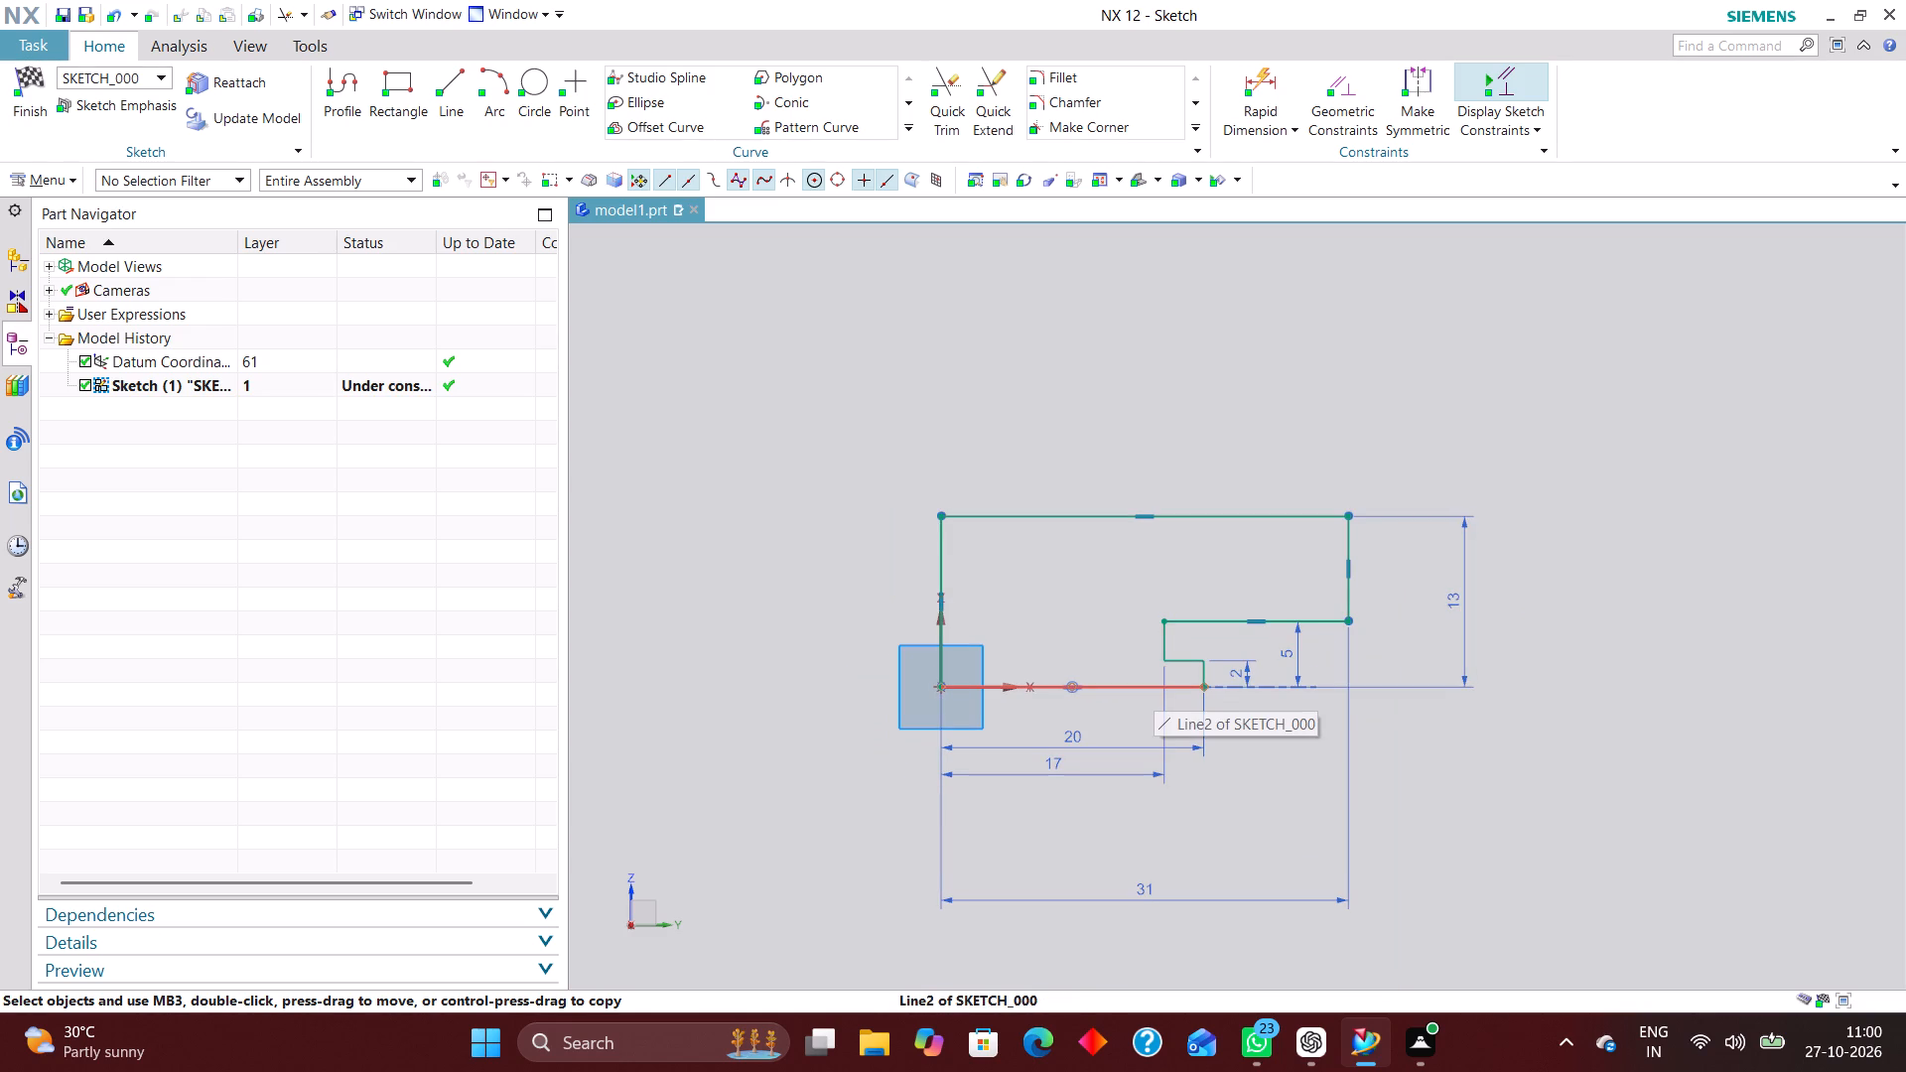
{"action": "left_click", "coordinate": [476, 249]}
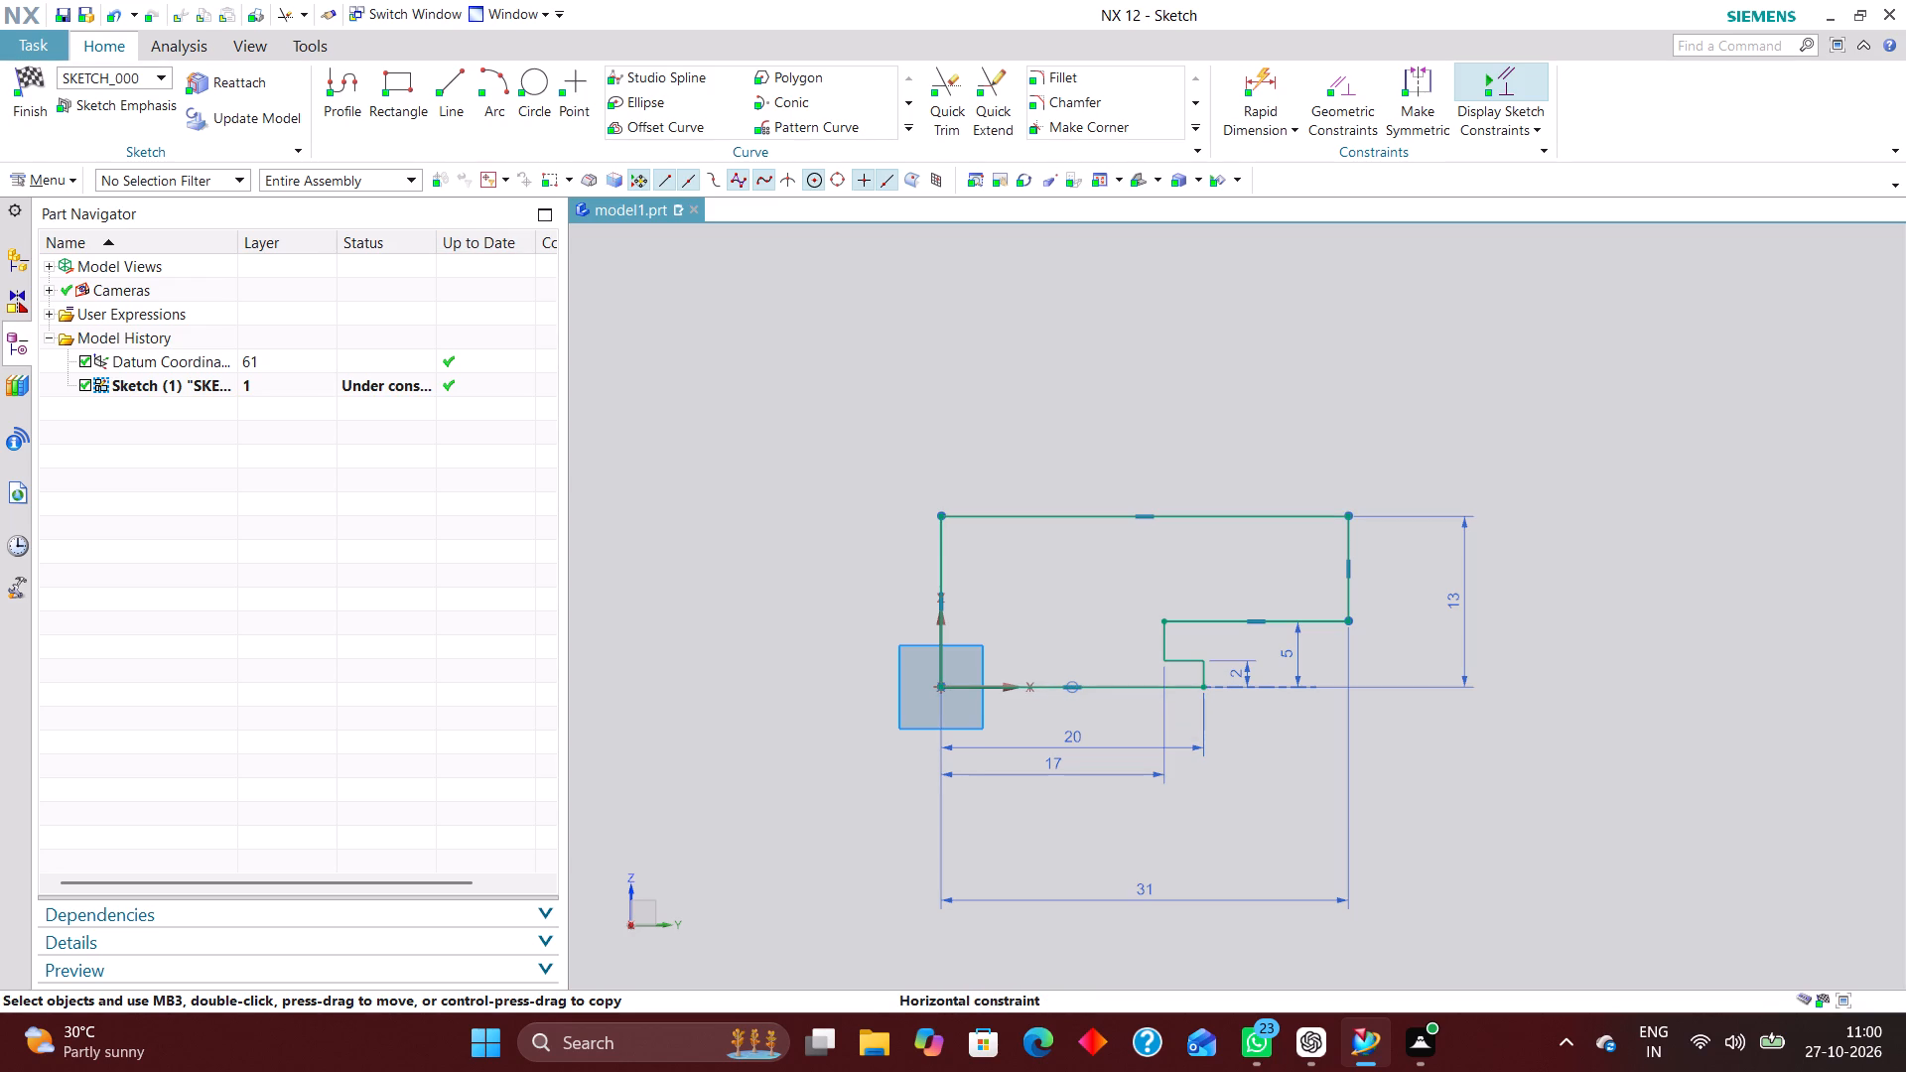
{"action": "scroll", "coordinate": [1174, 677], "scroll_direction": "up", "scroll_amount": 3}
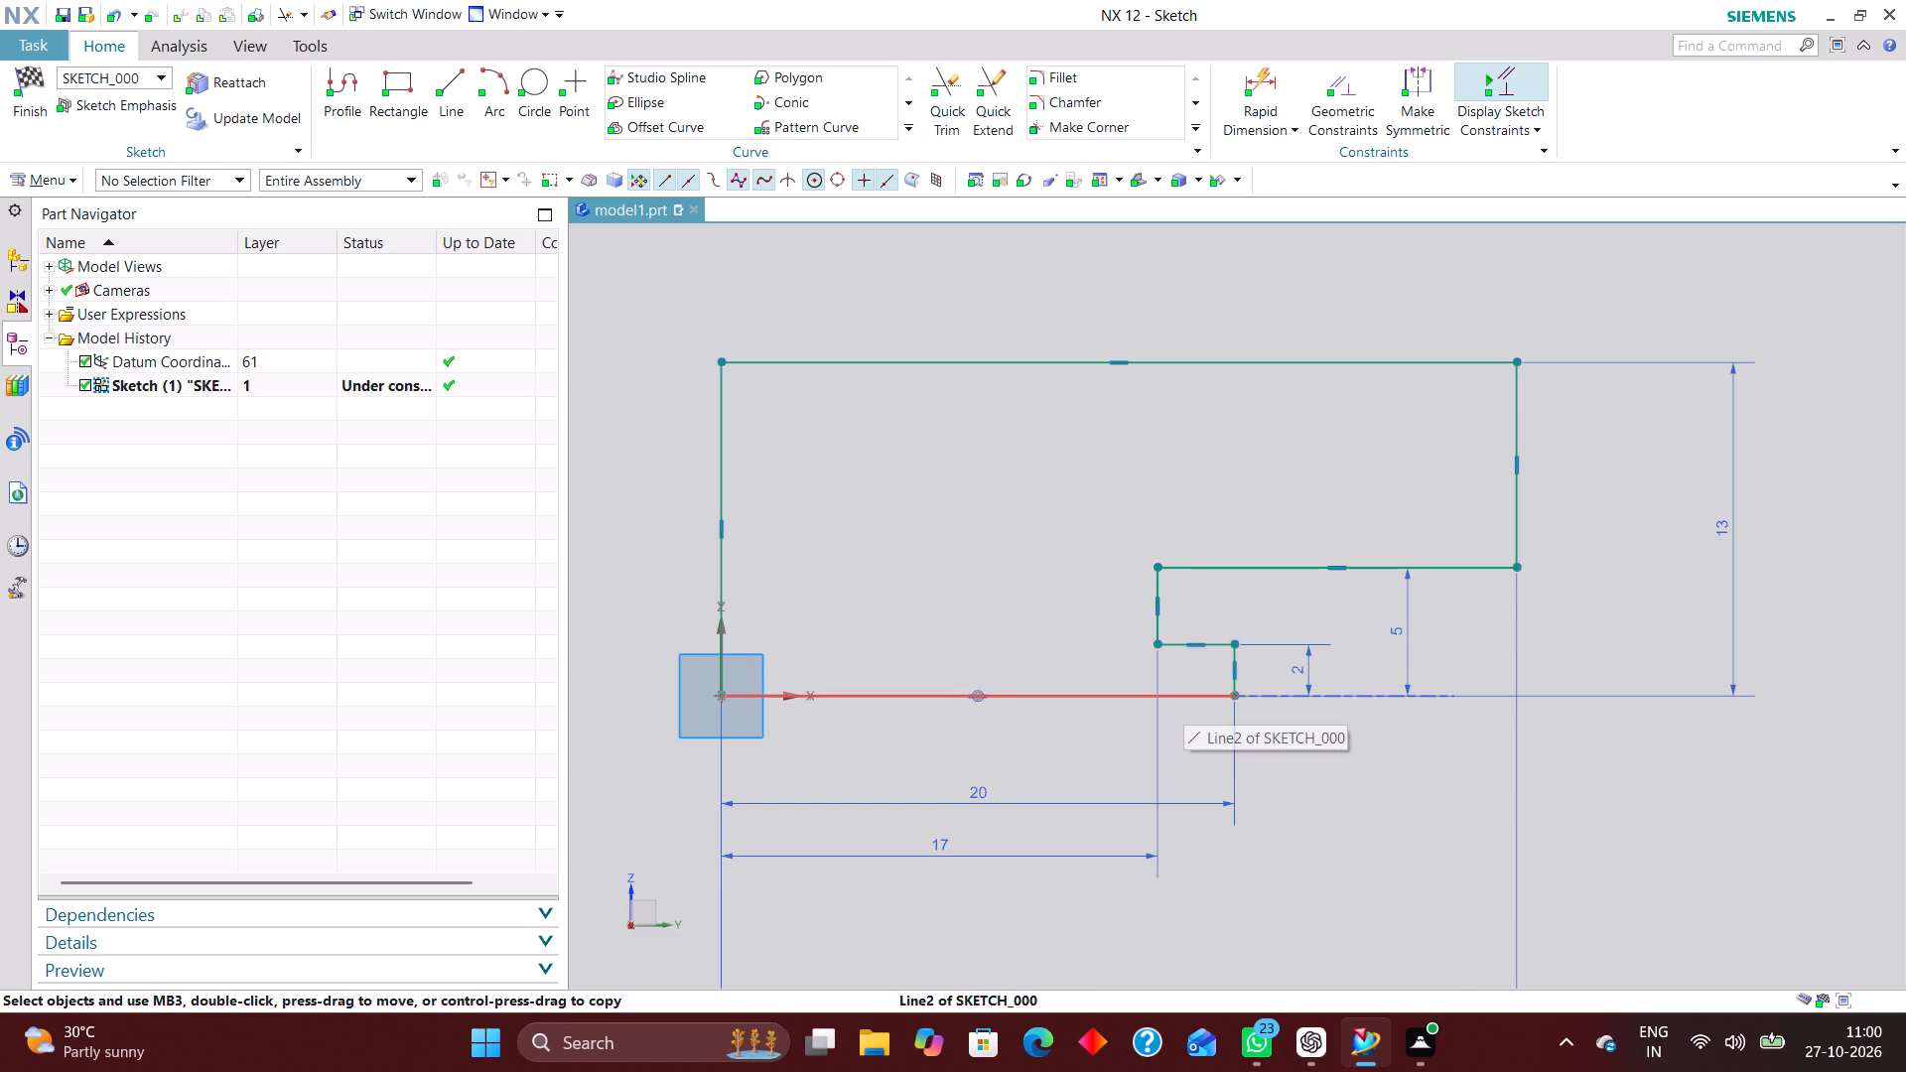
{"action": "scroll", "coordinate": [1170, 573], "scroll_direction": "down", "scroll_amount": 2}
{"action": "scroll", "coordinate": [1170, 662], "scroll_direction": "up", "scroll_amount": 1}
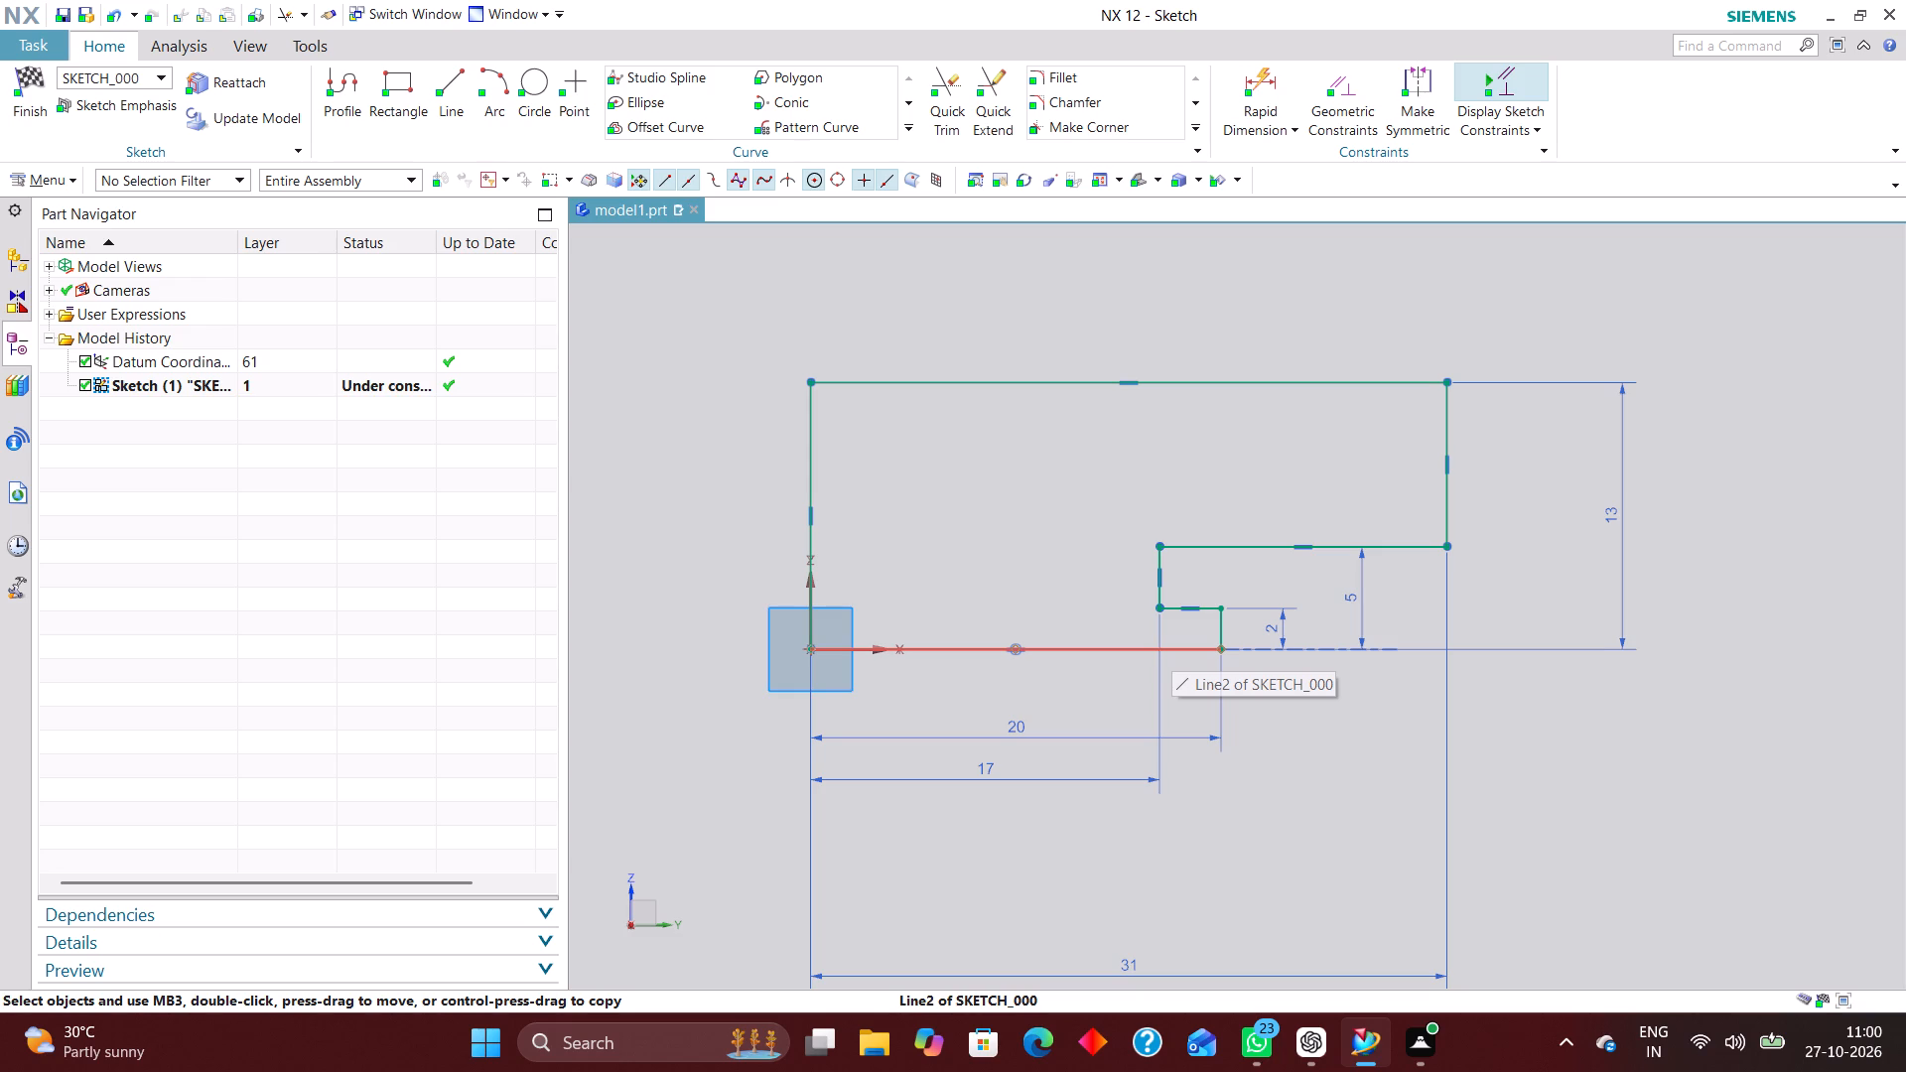
Sketch a vertical line about 18 mm long through the full profile height, about 16 mm from its long inner vertical line.
{"action": "left_click", "coordinate": [444, 82]}
{"action": "left_click", "coordinate": [1138, 321]}
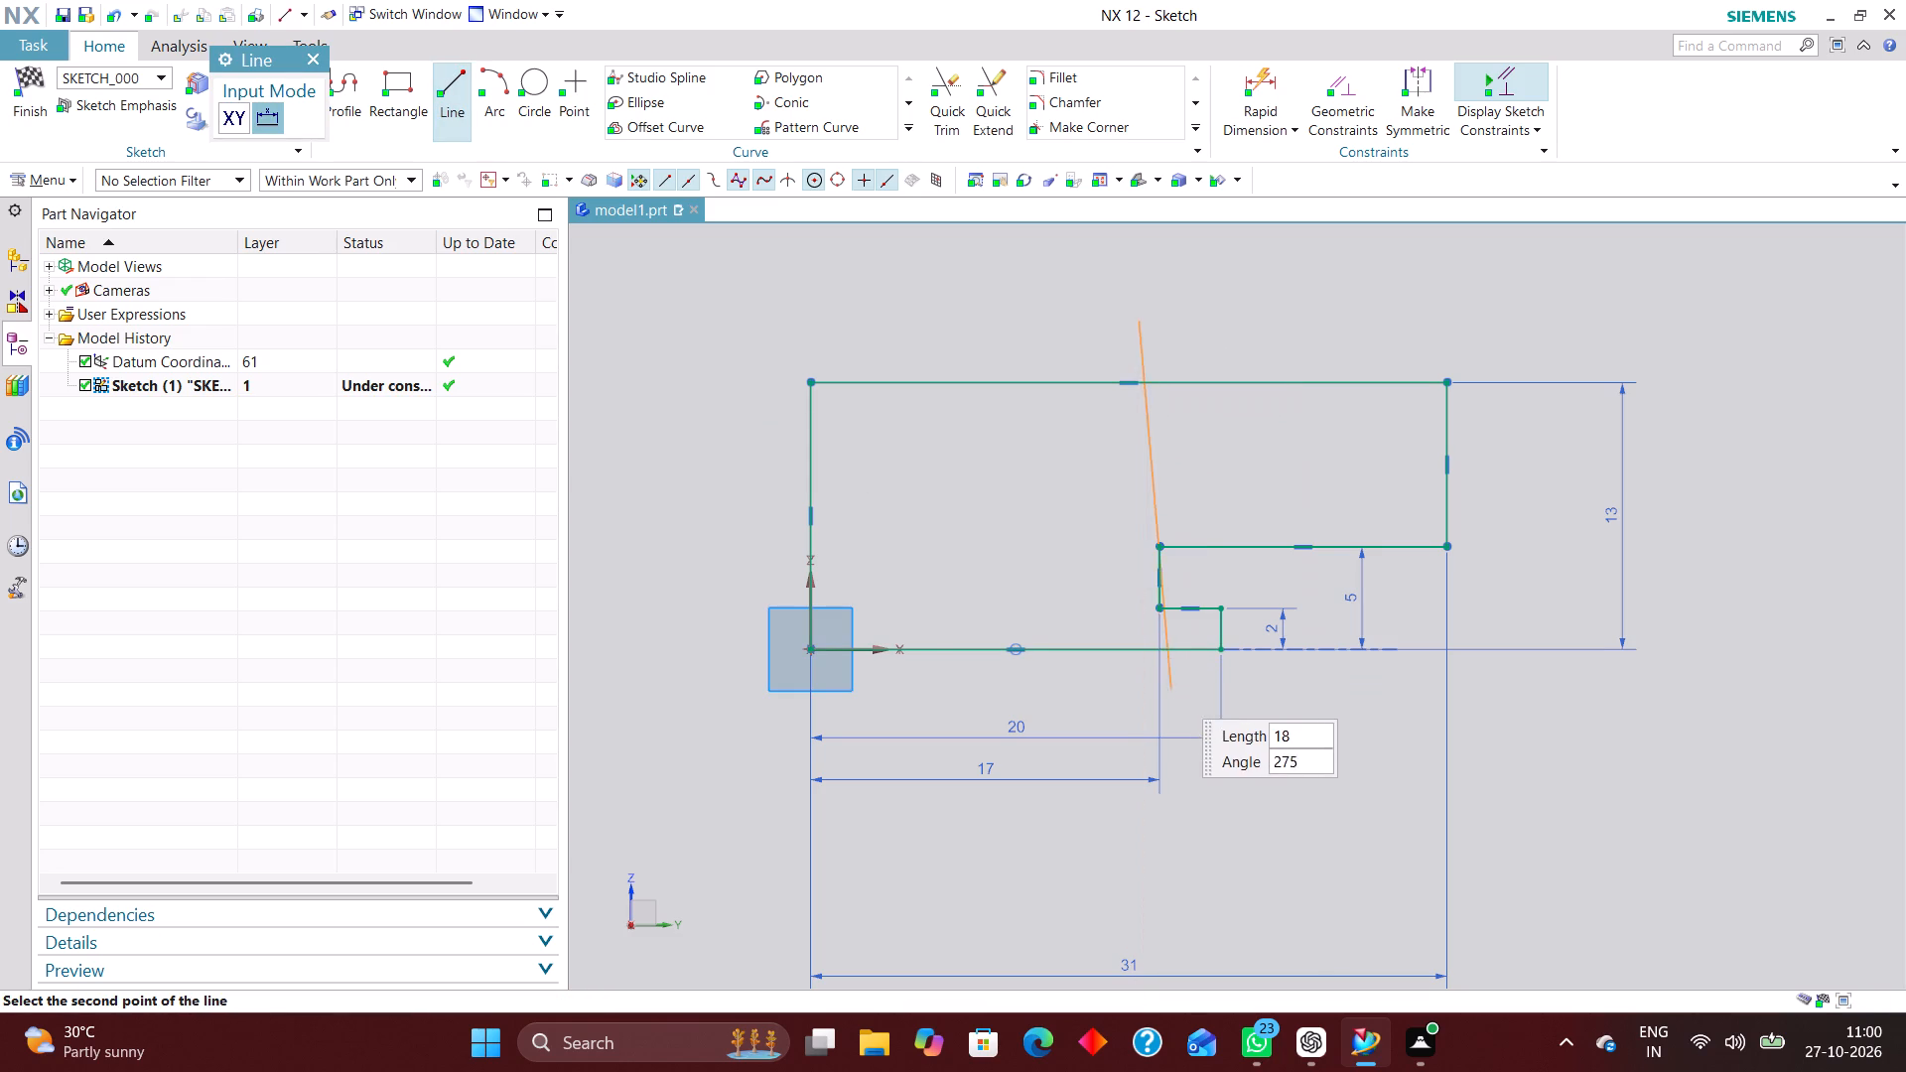
{"action": "left_click", "coordinate": [1144, 696]}
Dimension the new vertical line at 10 mm from the origin.
{"action": "left_click", "coordinate": [1268, 73]}
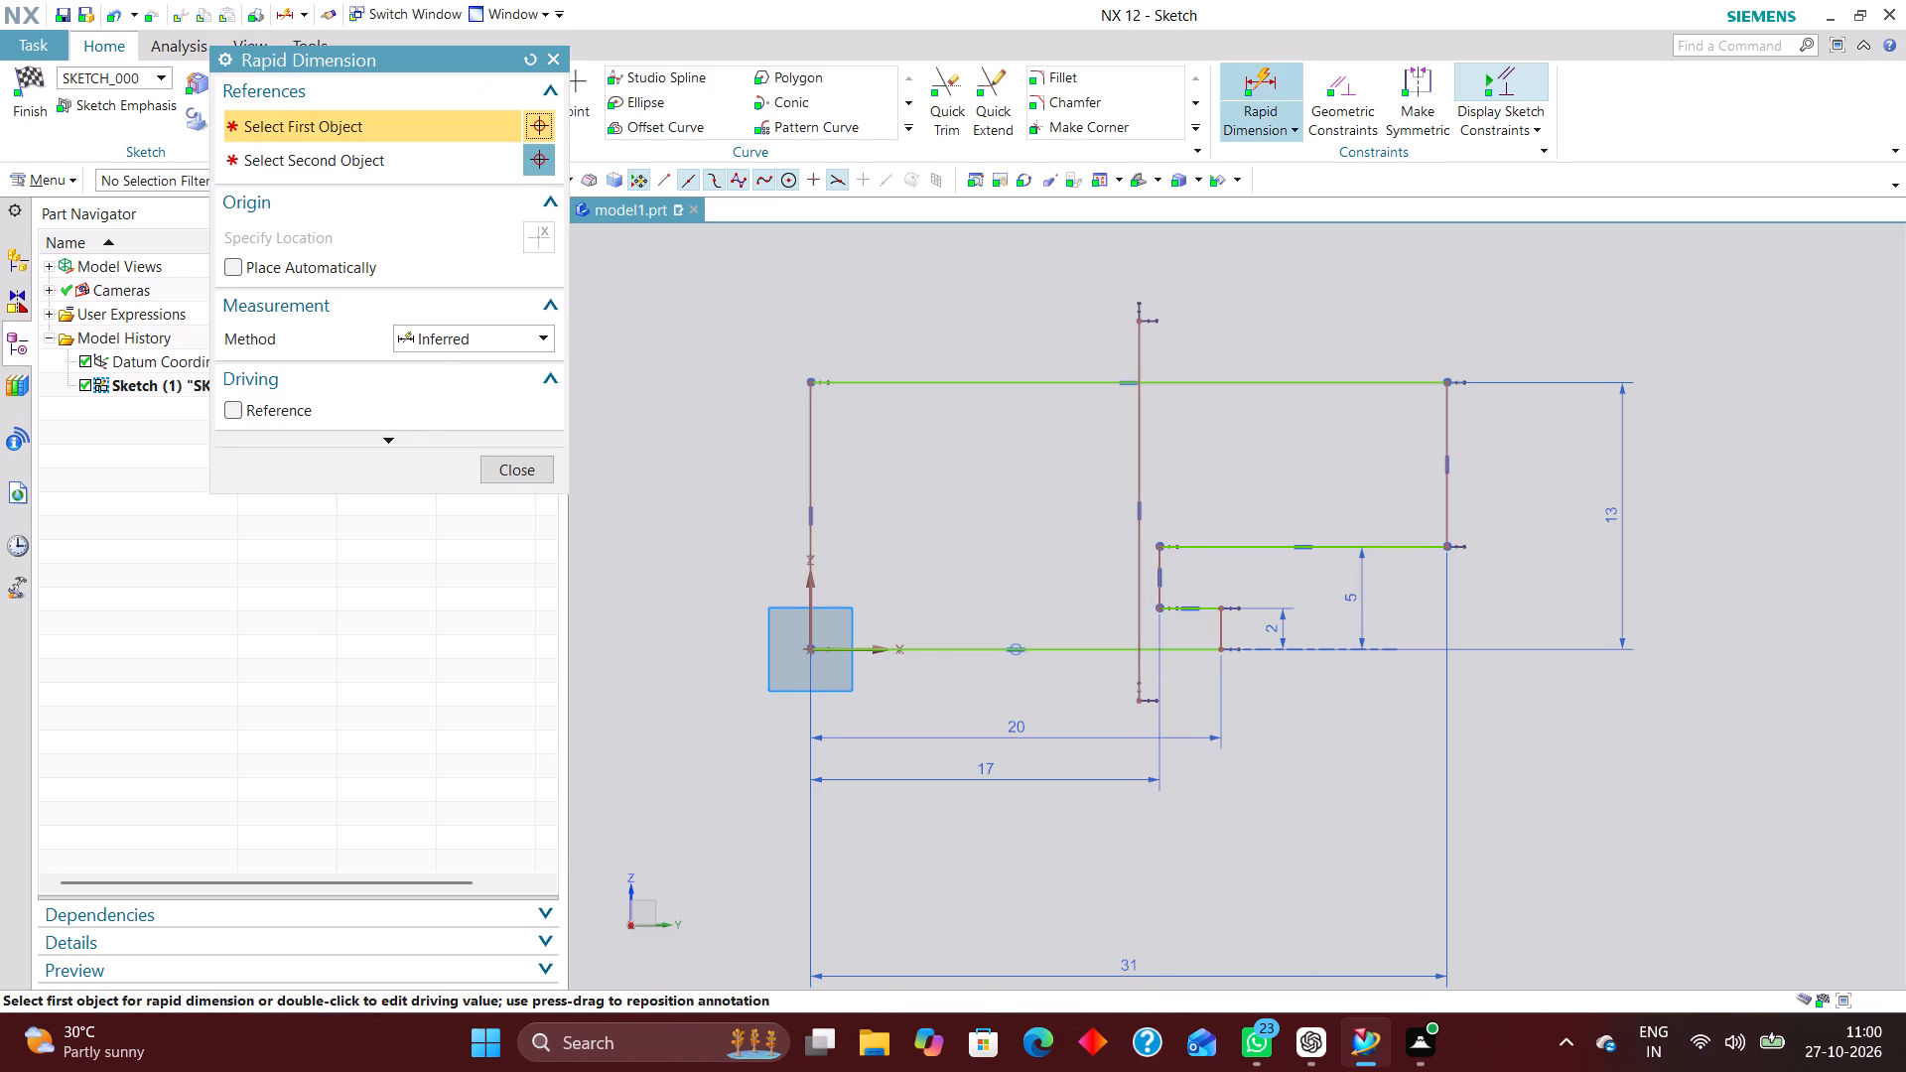
{"action": "left_click", "coordinate": [811, 615]}
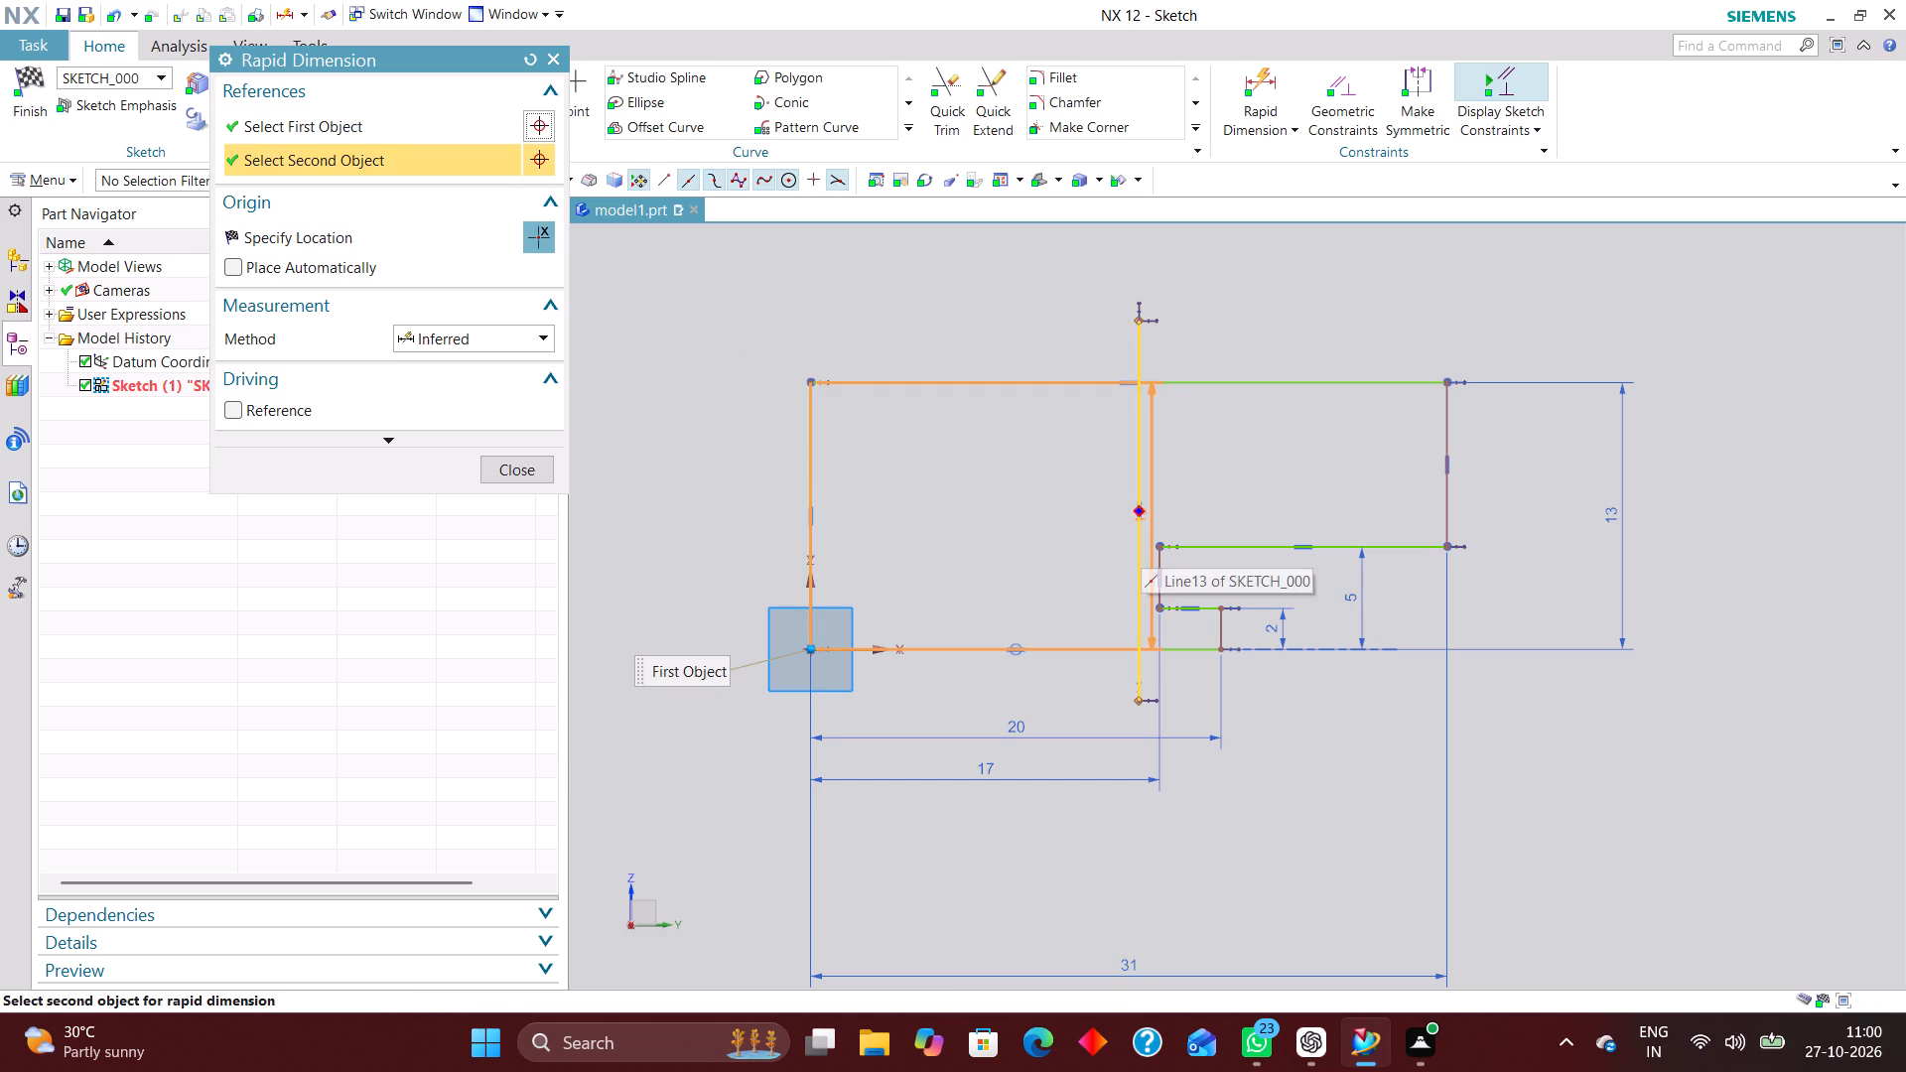
{"action": "left_click", "coordinate": [1141, 541]}
{"action": "left_click", "coordinate": [1008, 853]}
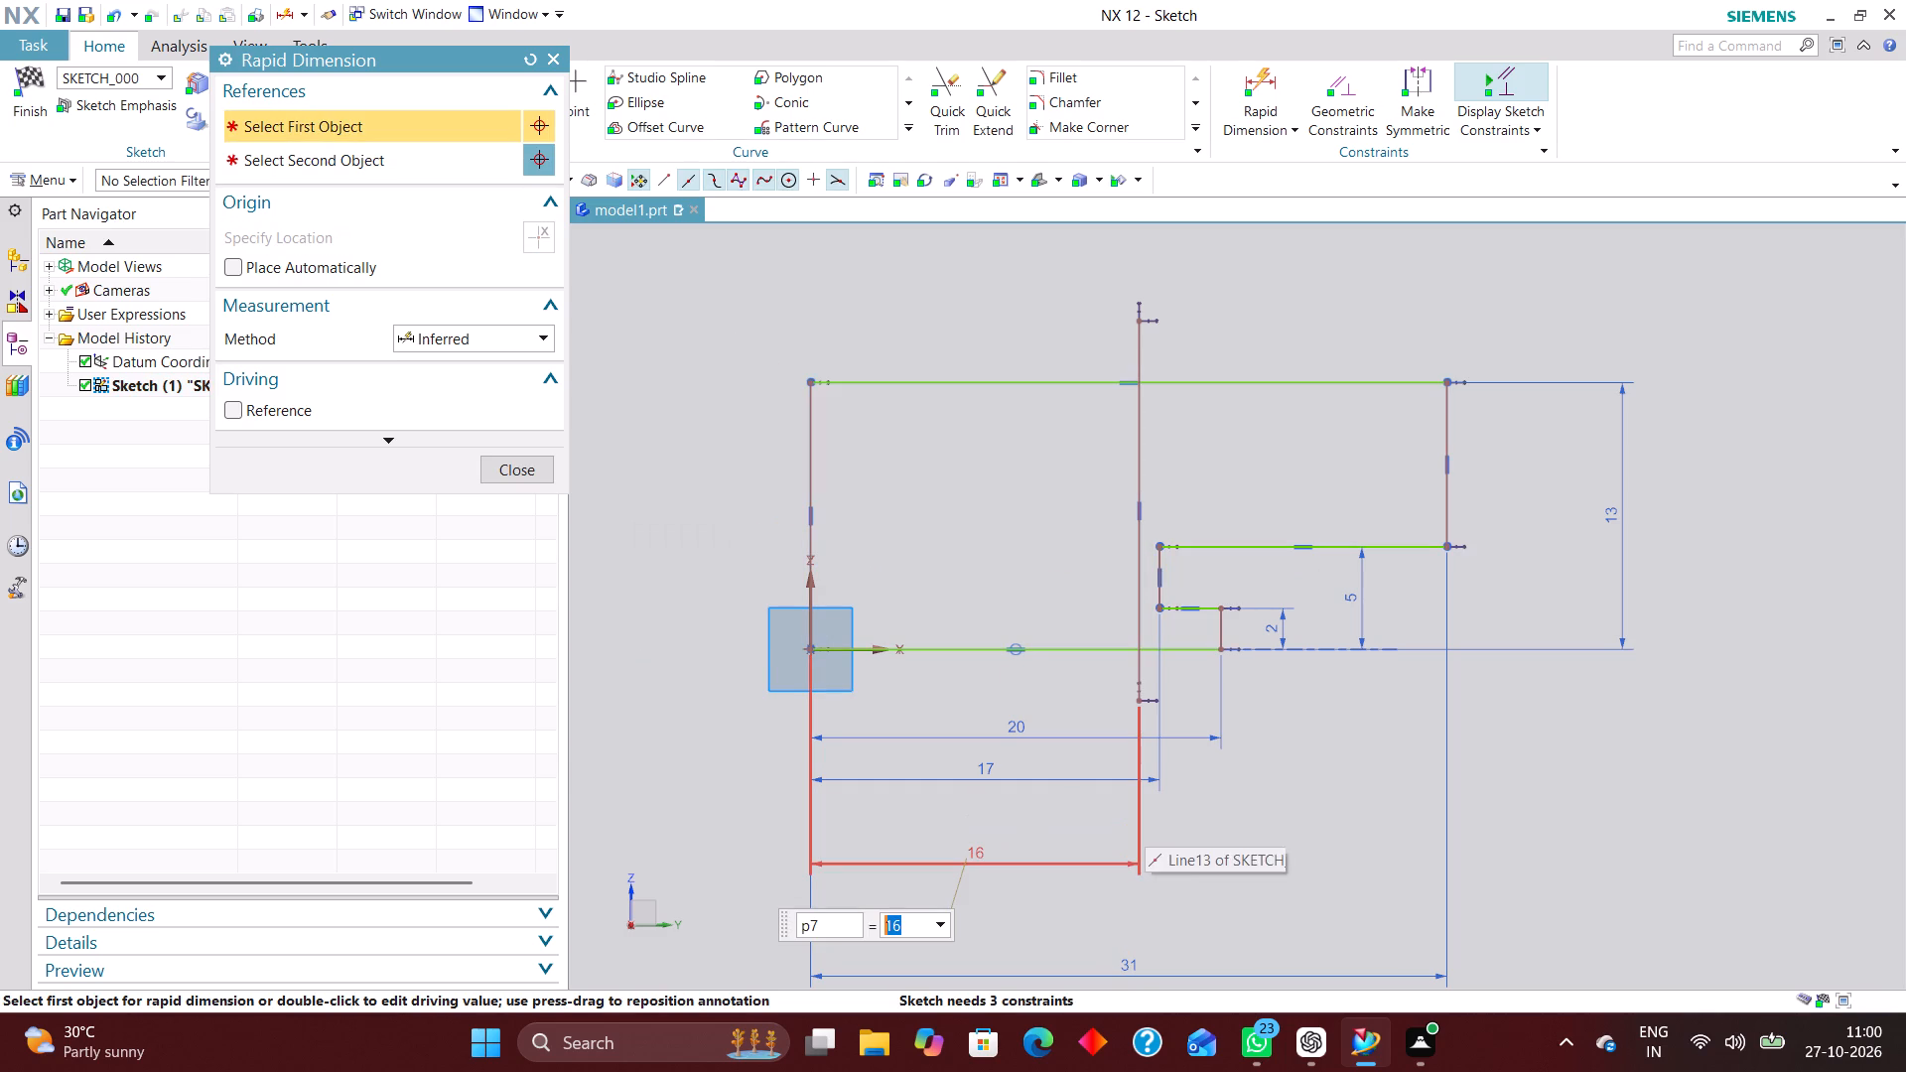
{"action": "type", "text": "20"}
{"action": "key", "text": "Return"}
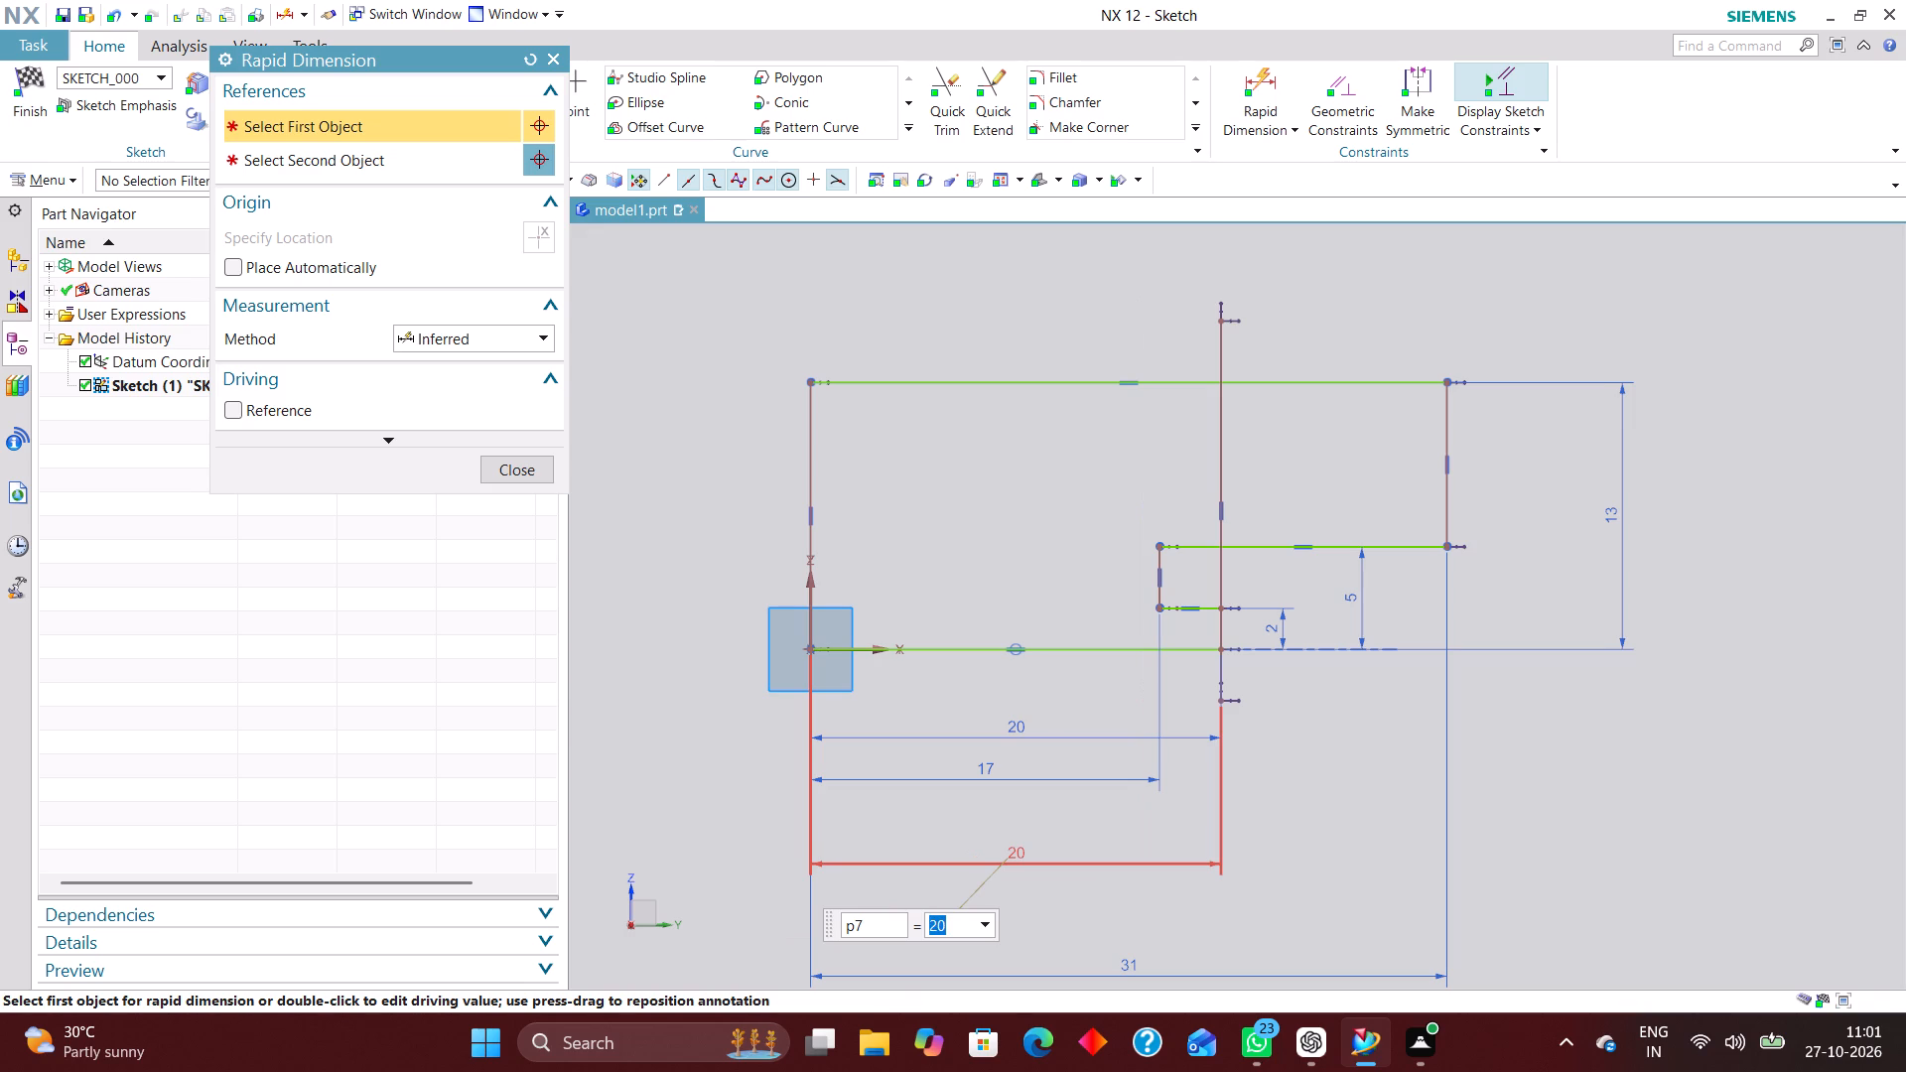
{"action": "type", "text": "10"}
{"action": "key", "text": "Return"}
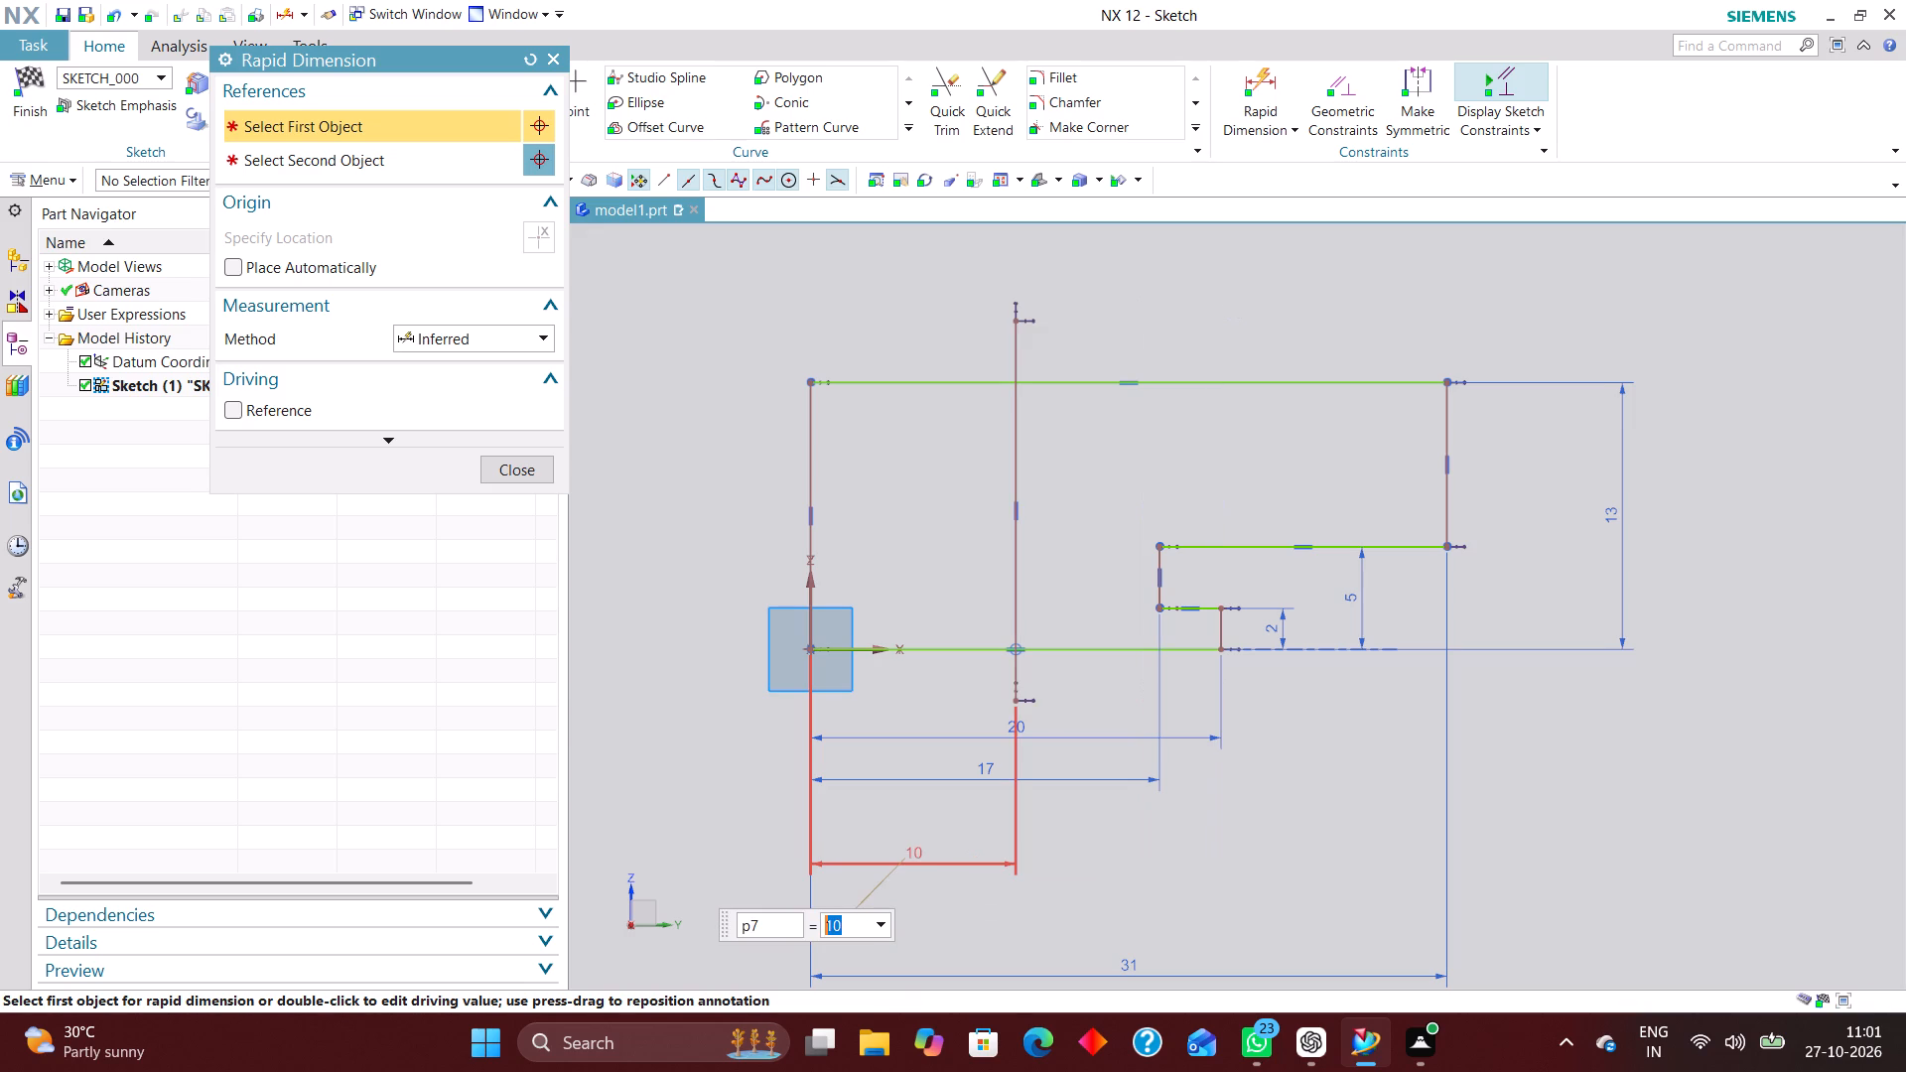
{"action": "left_click", "coordinate": [495, 467]}
Trim the new vertical line's overhanging ends below and above the profile.
{"action": "left_click", "coordinate": [949, 71]}
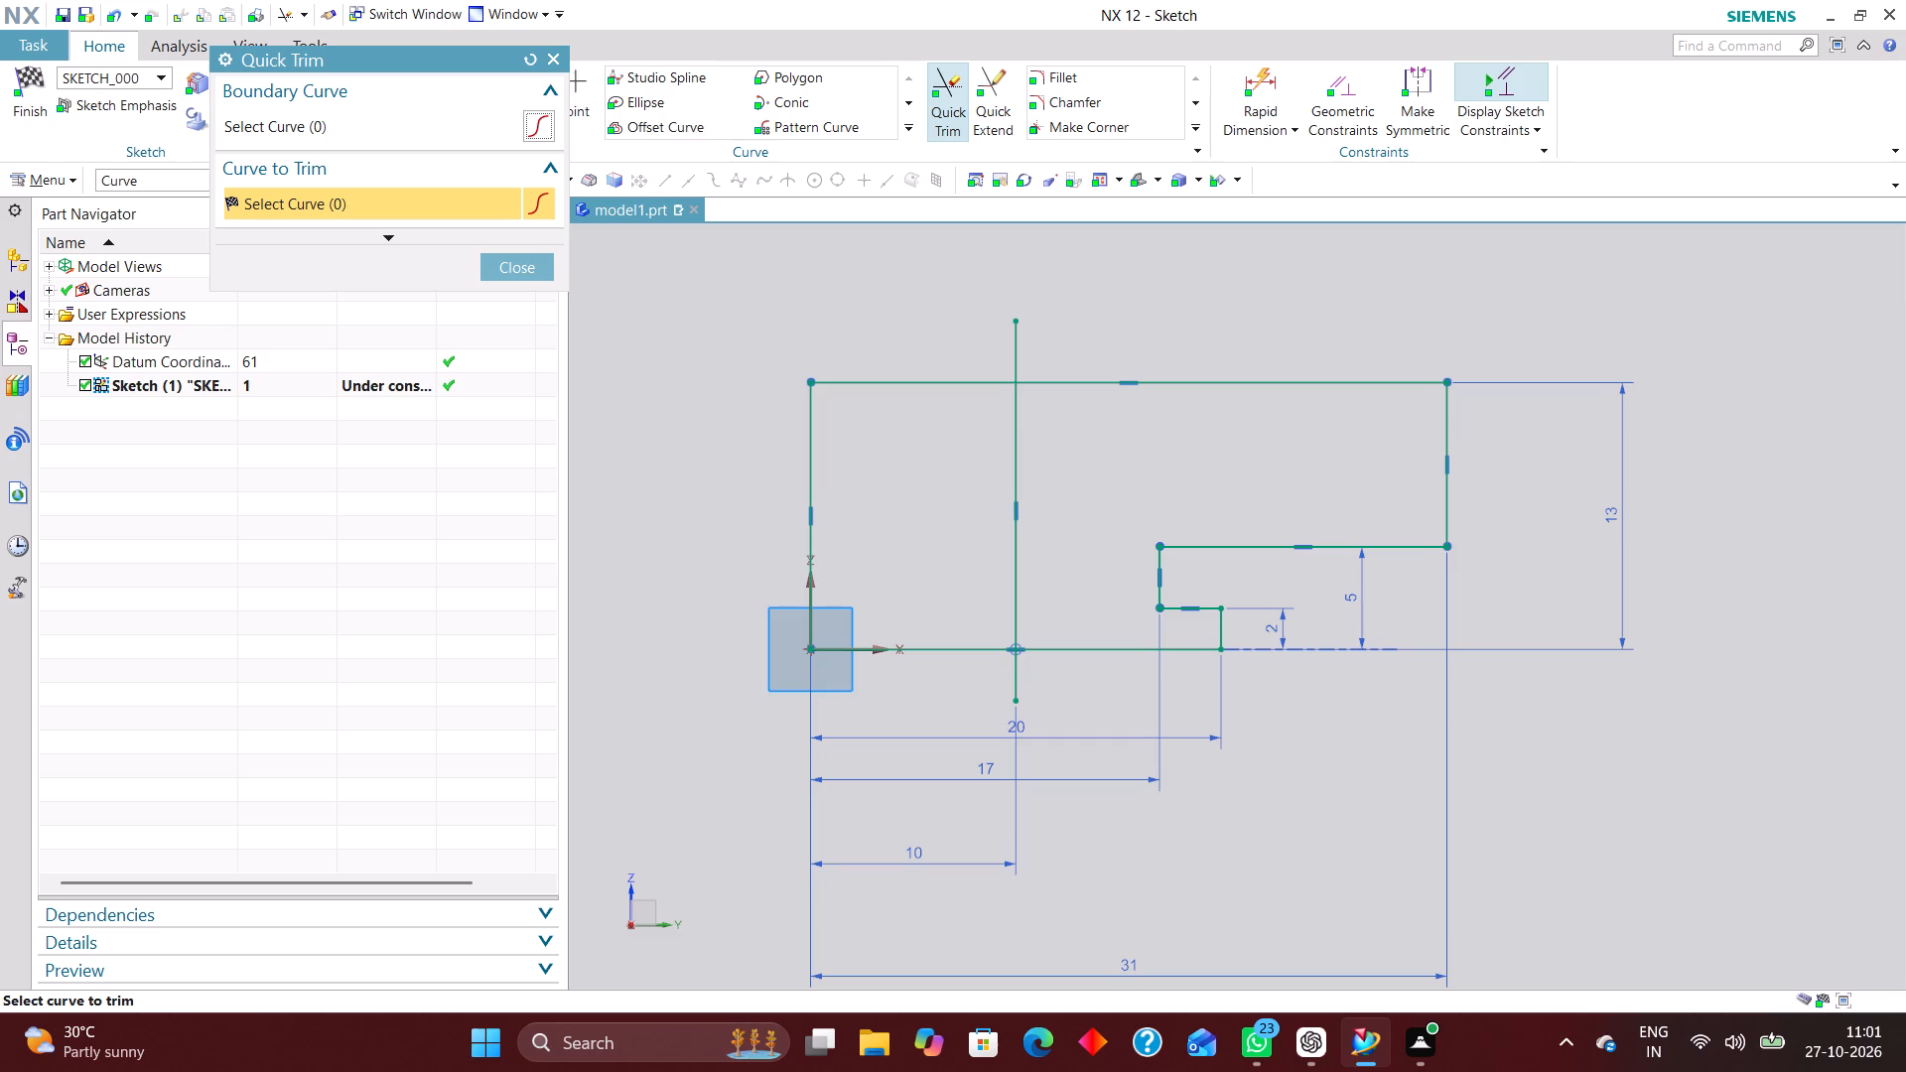
{"action": "scroll", "coordinate": [1010, 694], "scroll_direction": "up", "scroll_amount": 6}
{"action": "left_click", "coordinate": [1023, 685]}
{"action": "scroll", "coordinate": [1084, 769], "scroll_direction": "down", "scroll_amount": 6}
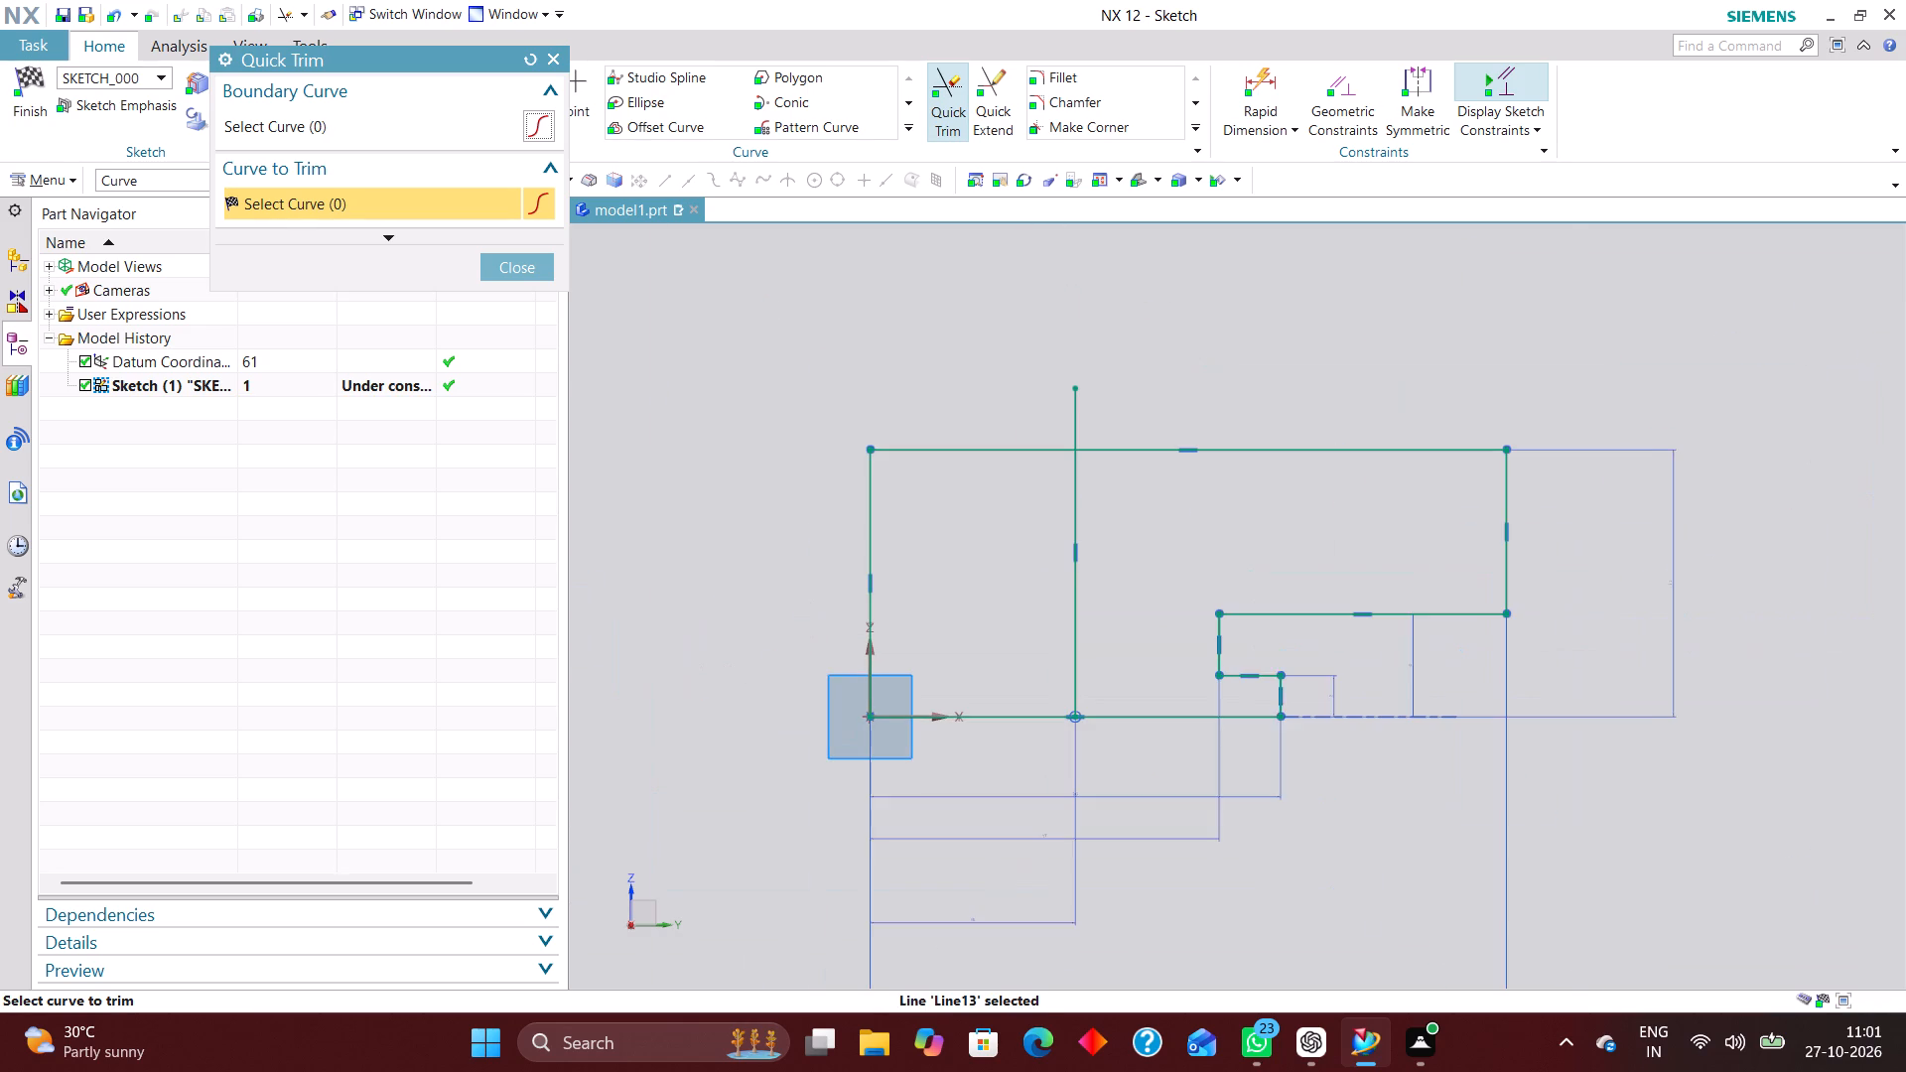
{"action": "left_click", "coordinate": [1072, 408]}
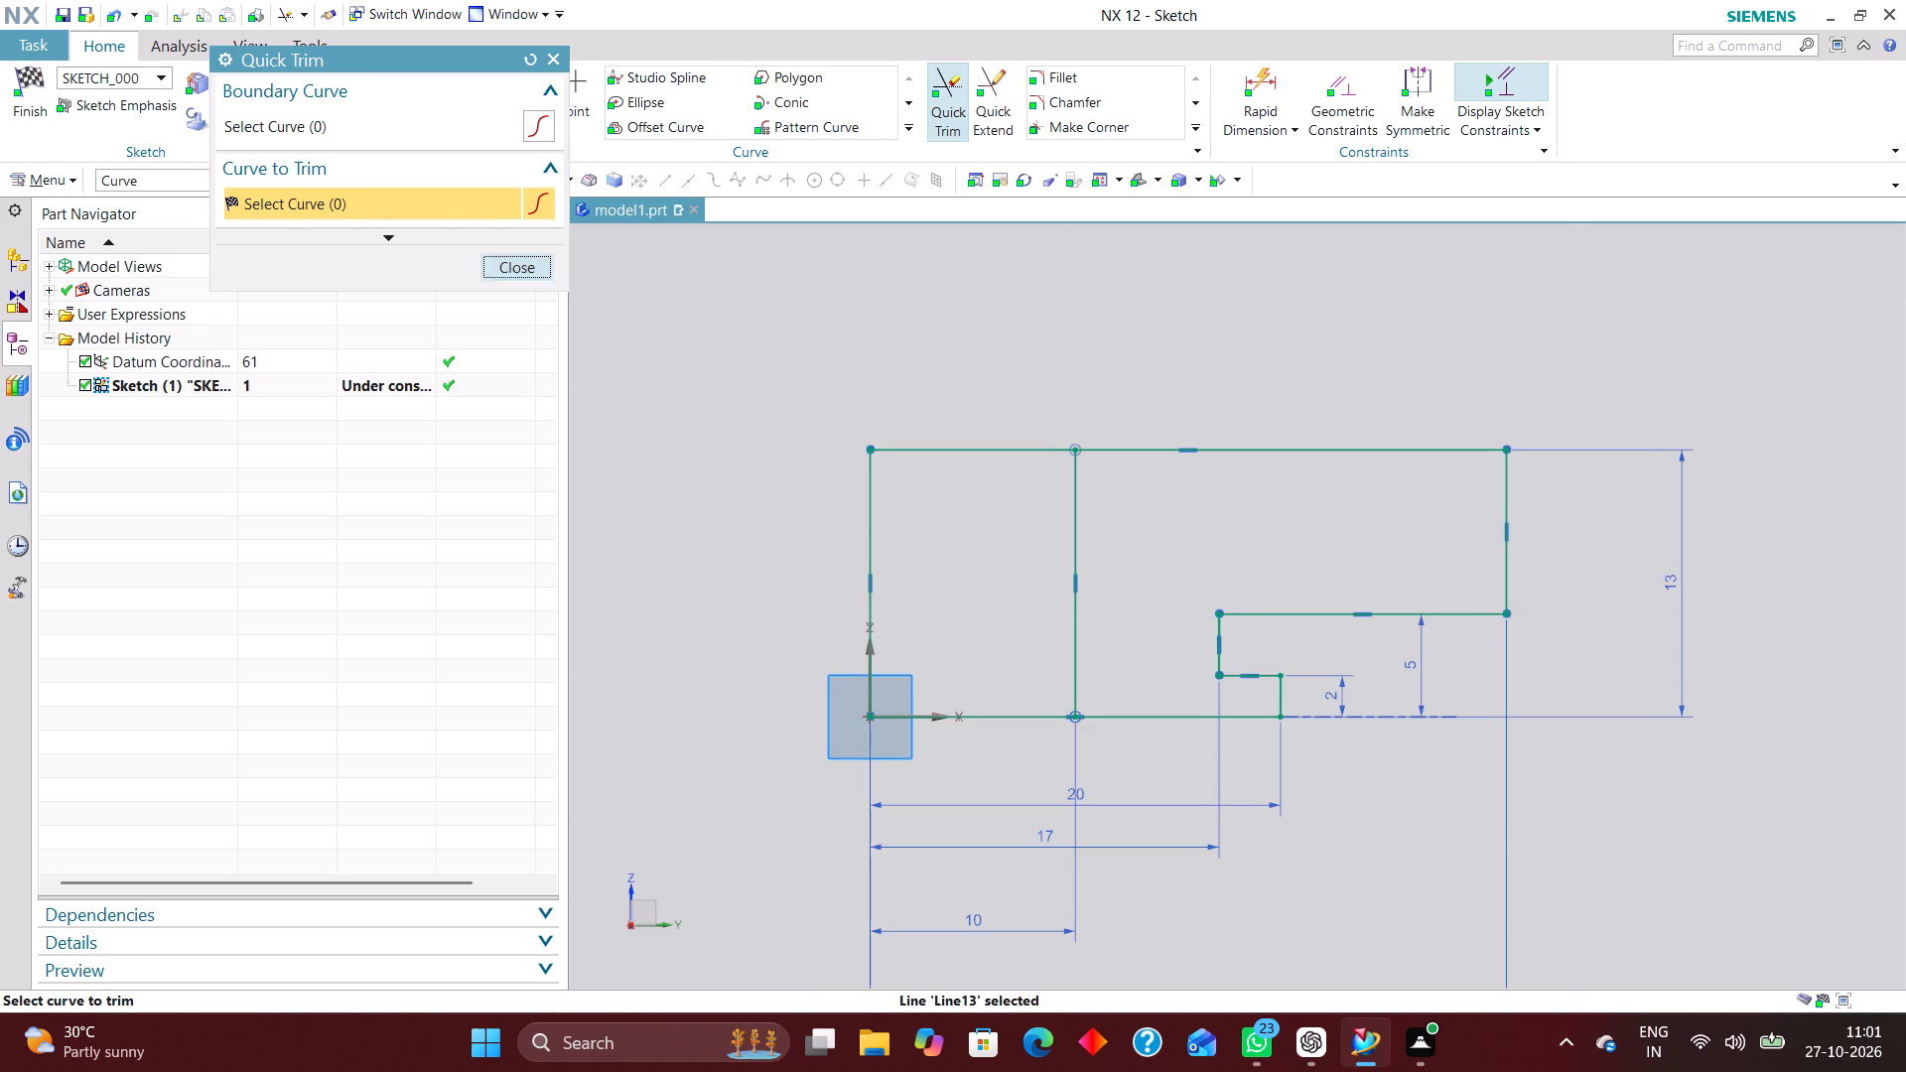
{"action": "left_click", "coordinate": [520, 256]}
{"action": "right_click", "coordinate": [1035, 445]}
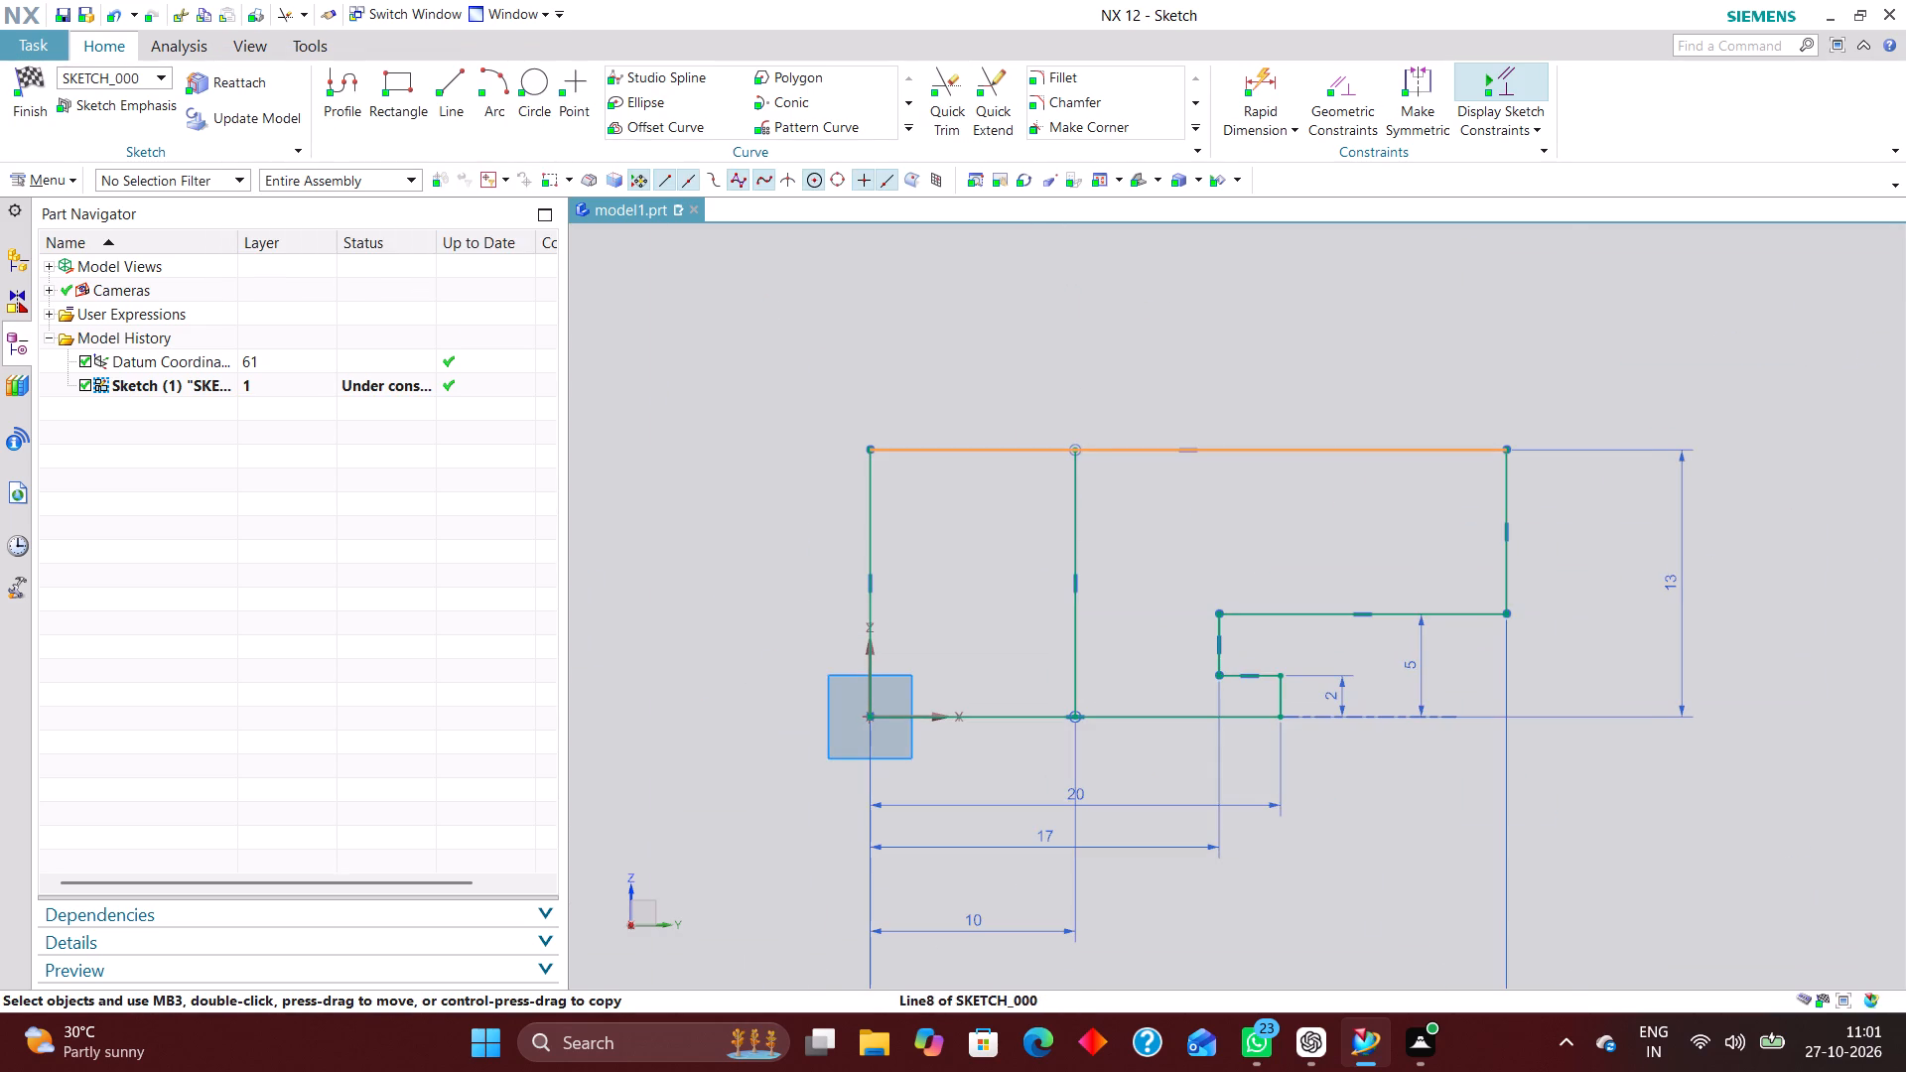
Trim away the top horizontal segment, the vertical line at the origin and the bottom segment inward of the new vertical line.
{"action": "left_click", "coordinate": [941, 99]}
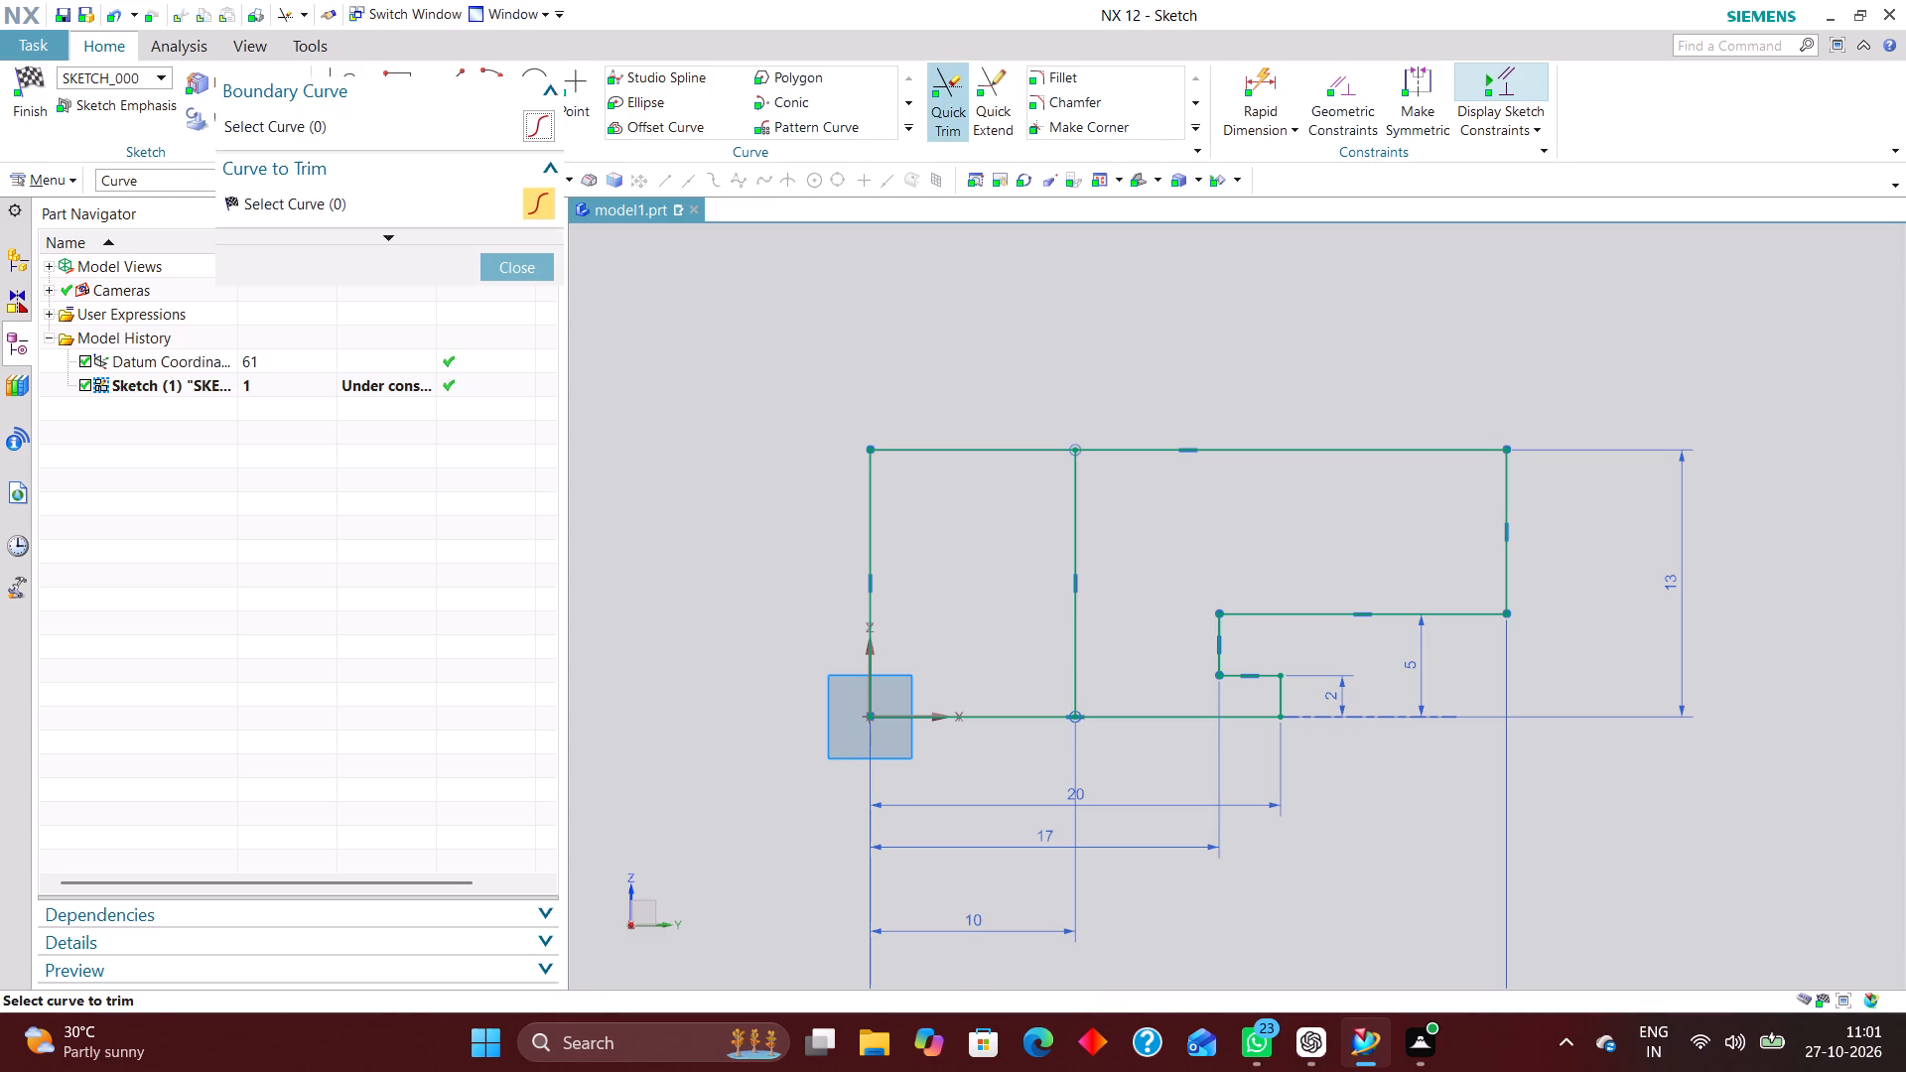
{"action": "left_click", "coordinate": [1025, 444]}
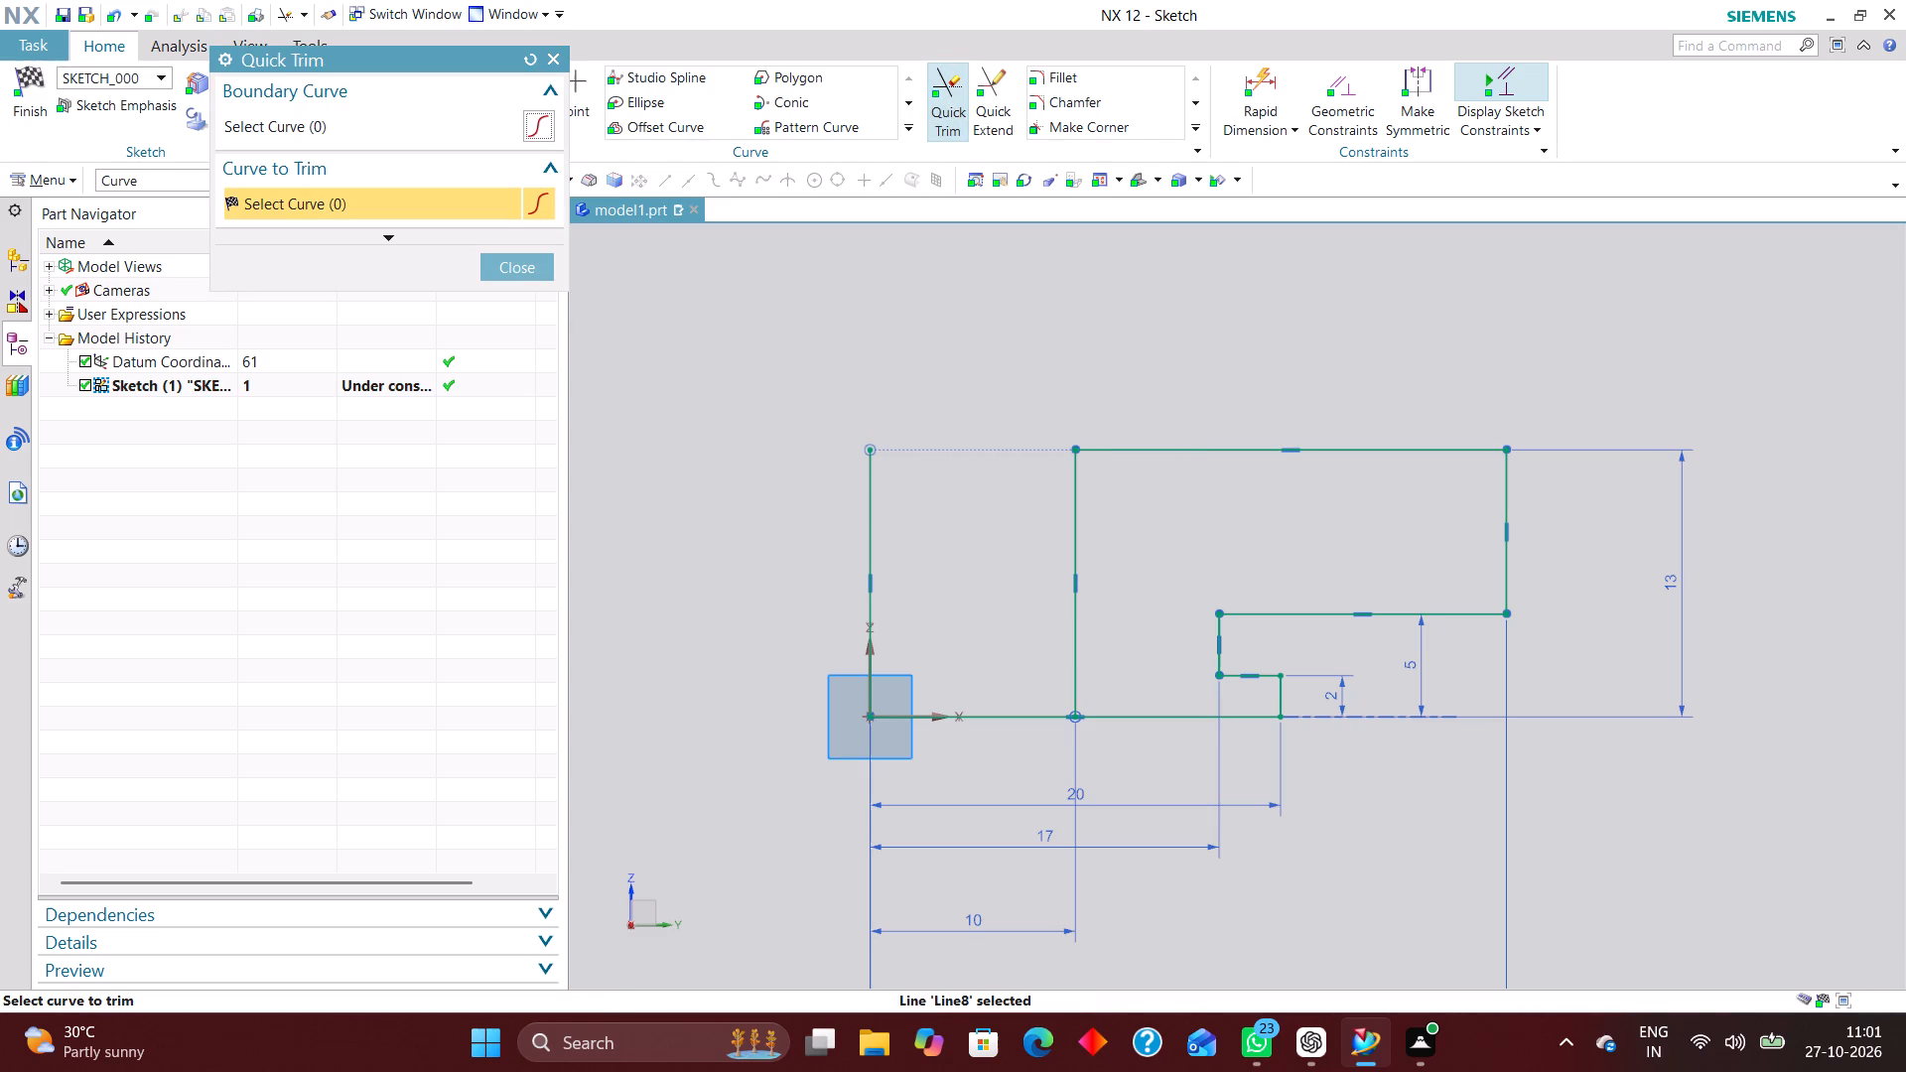
{"action": "left_click", "coordinate": [866, 524]}
{"action": "left_click", "coordinate": [998, 721]}
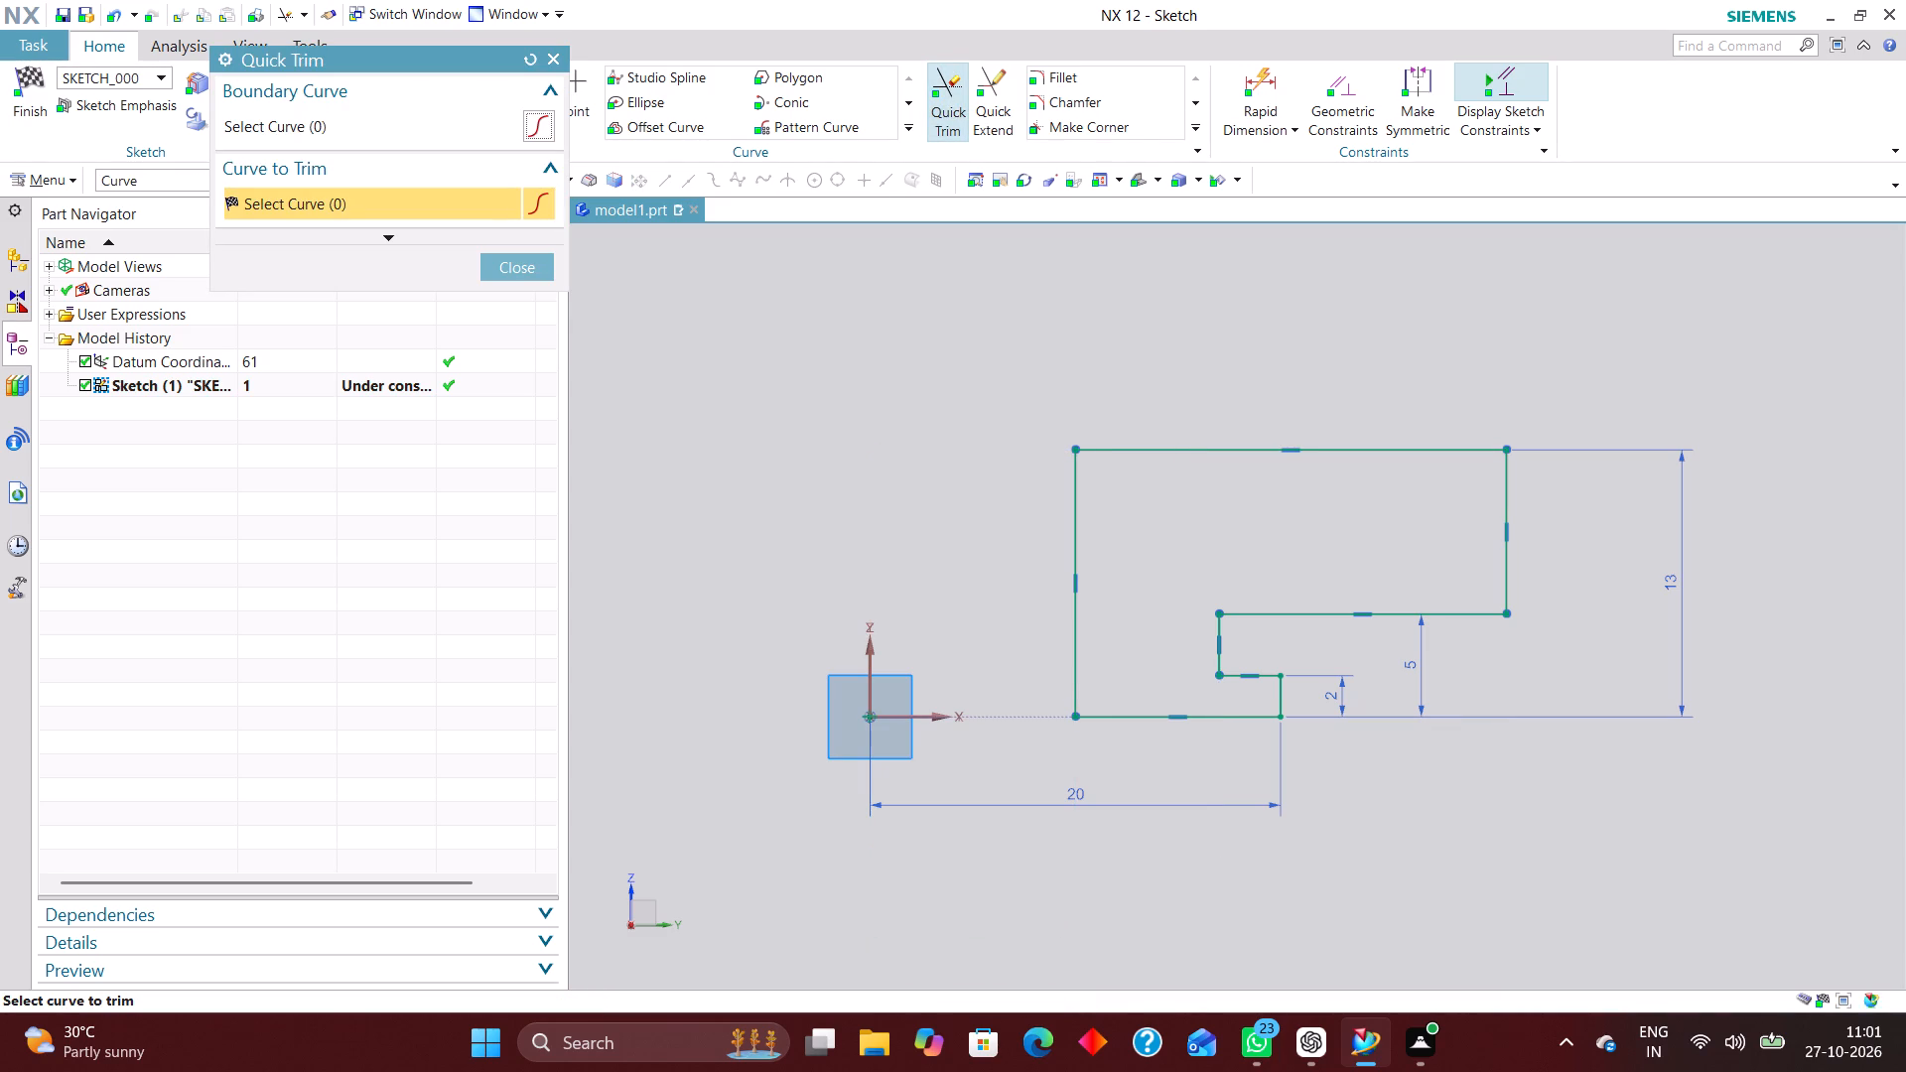
Dimension the distances of the profile's long inner and outer vertical lines from the sketch's vertical axis.
{"action": "left_click", "coordinate": [1261, 83]}
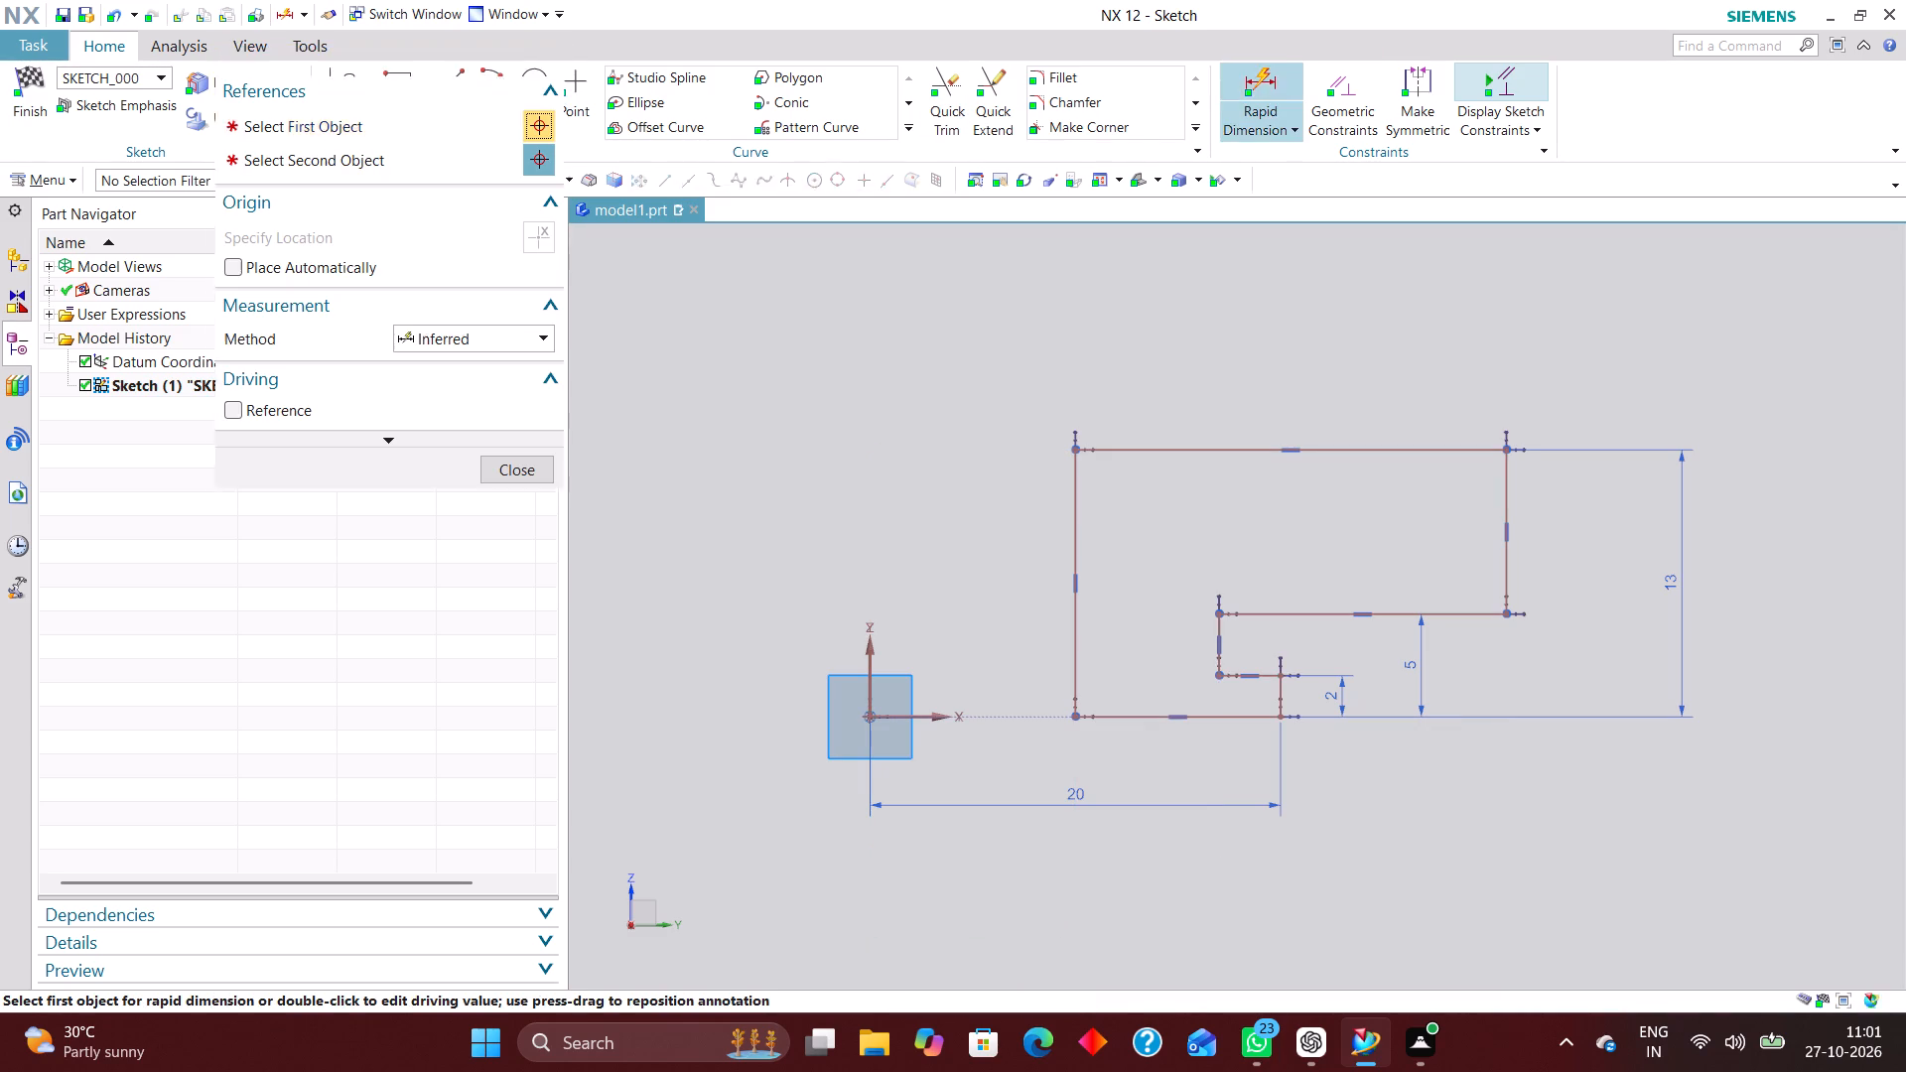
{"action": "left_click", "coordinate": [869, 665]}
{"action": "left_click", "coordinate": [1072, 673]}
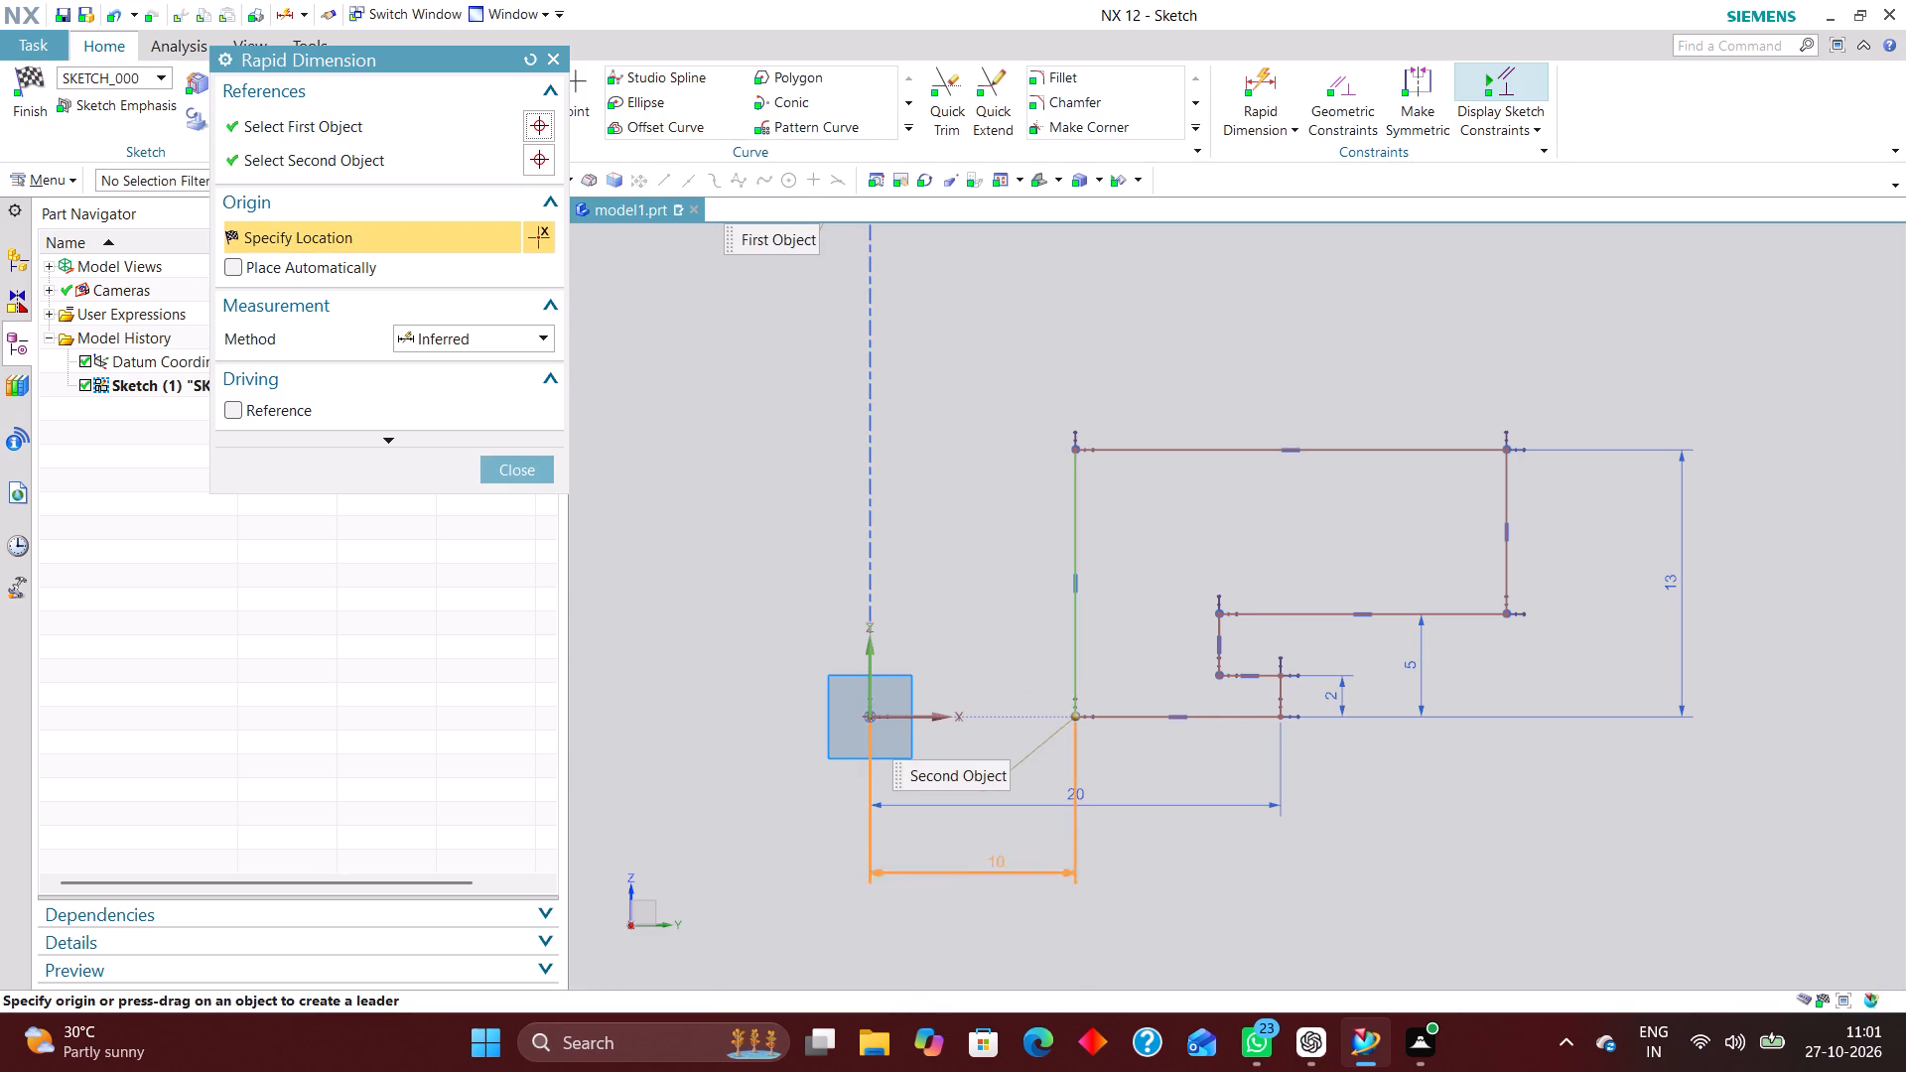
{"action": "left_click", "coordinate": [987, 917]}
{"action": "left_click", "coordinate": [873, 672]}
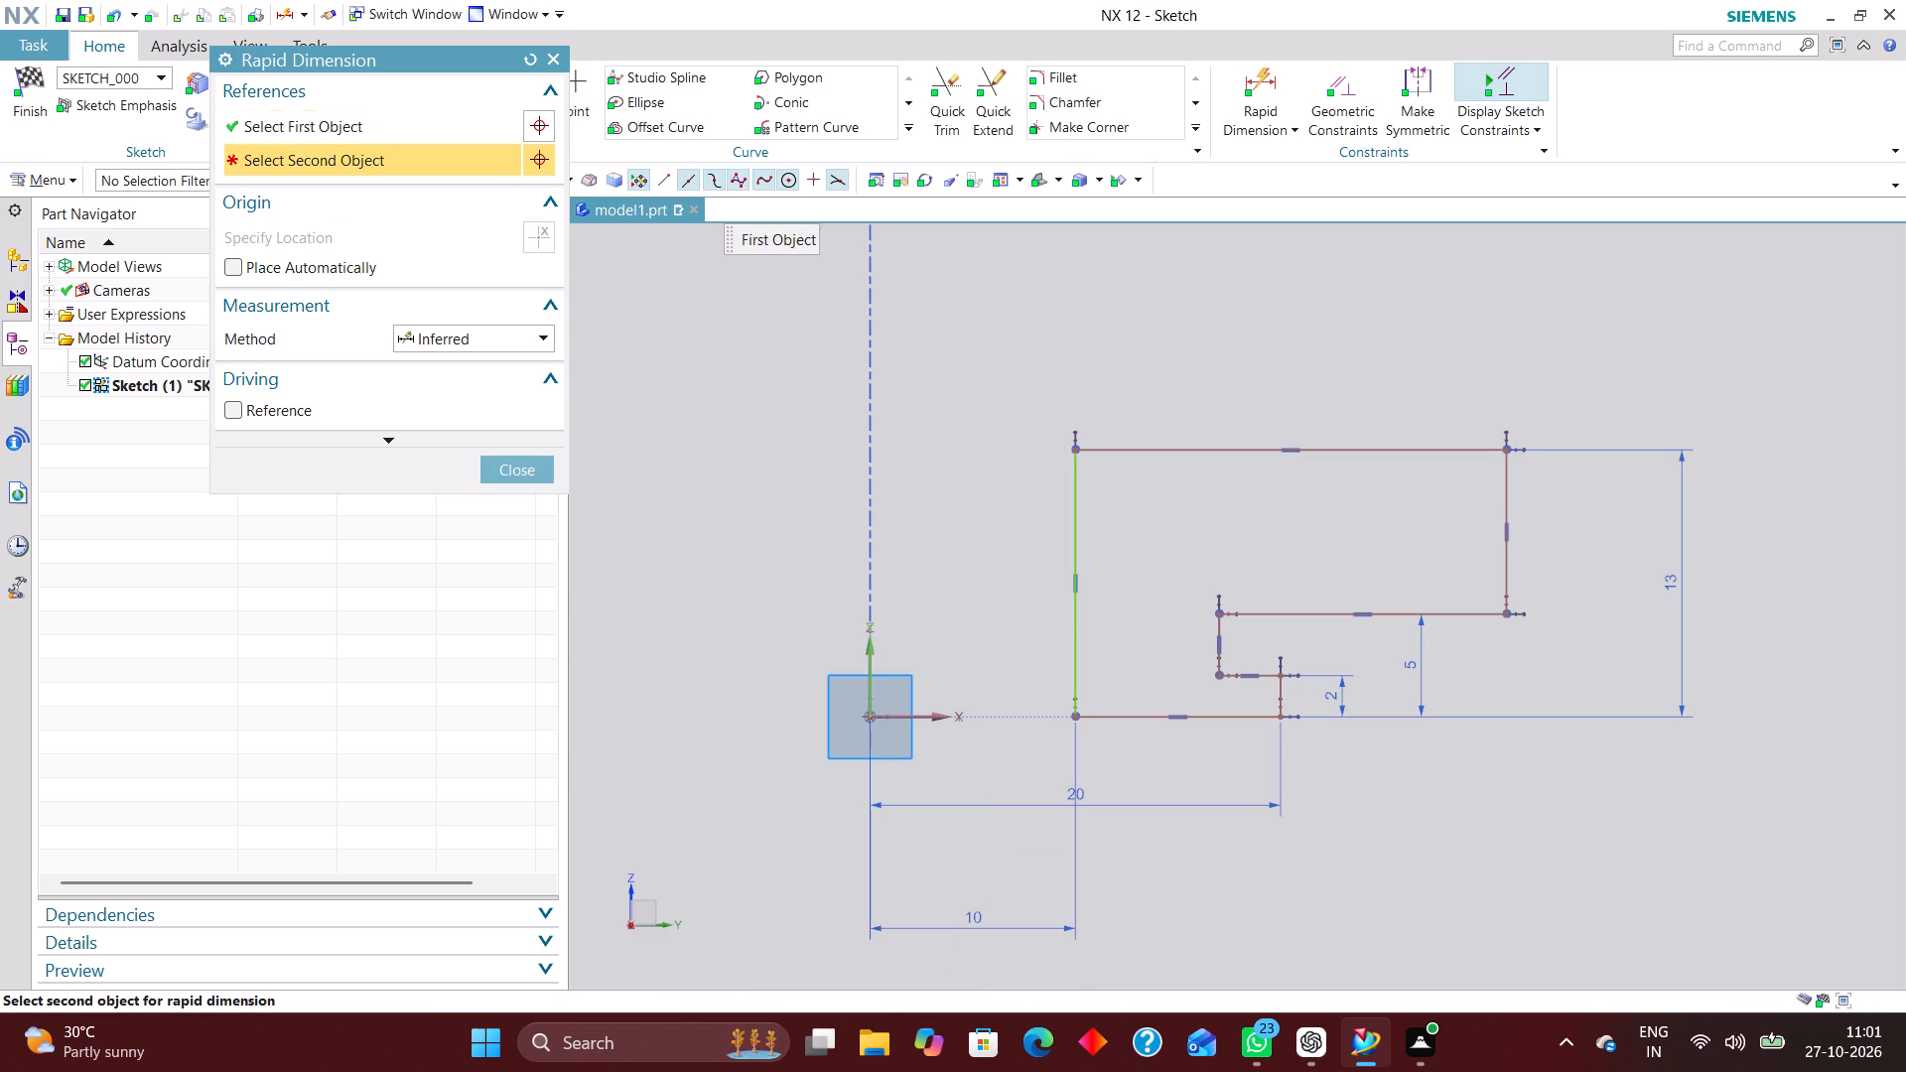
{"action": "left_click", "coordinate": [1512, 527]}
{"action": "scroll", "coordinate": [1299, 639], "scroll_direction": "down", "scroll_amount": 1}
{"action": "scroll", "coordinate": [1262, 759], "scroll_direction": "down", "scroll_amount": 3}
{"action": "left_click", "coordinate": [1226, 864]}
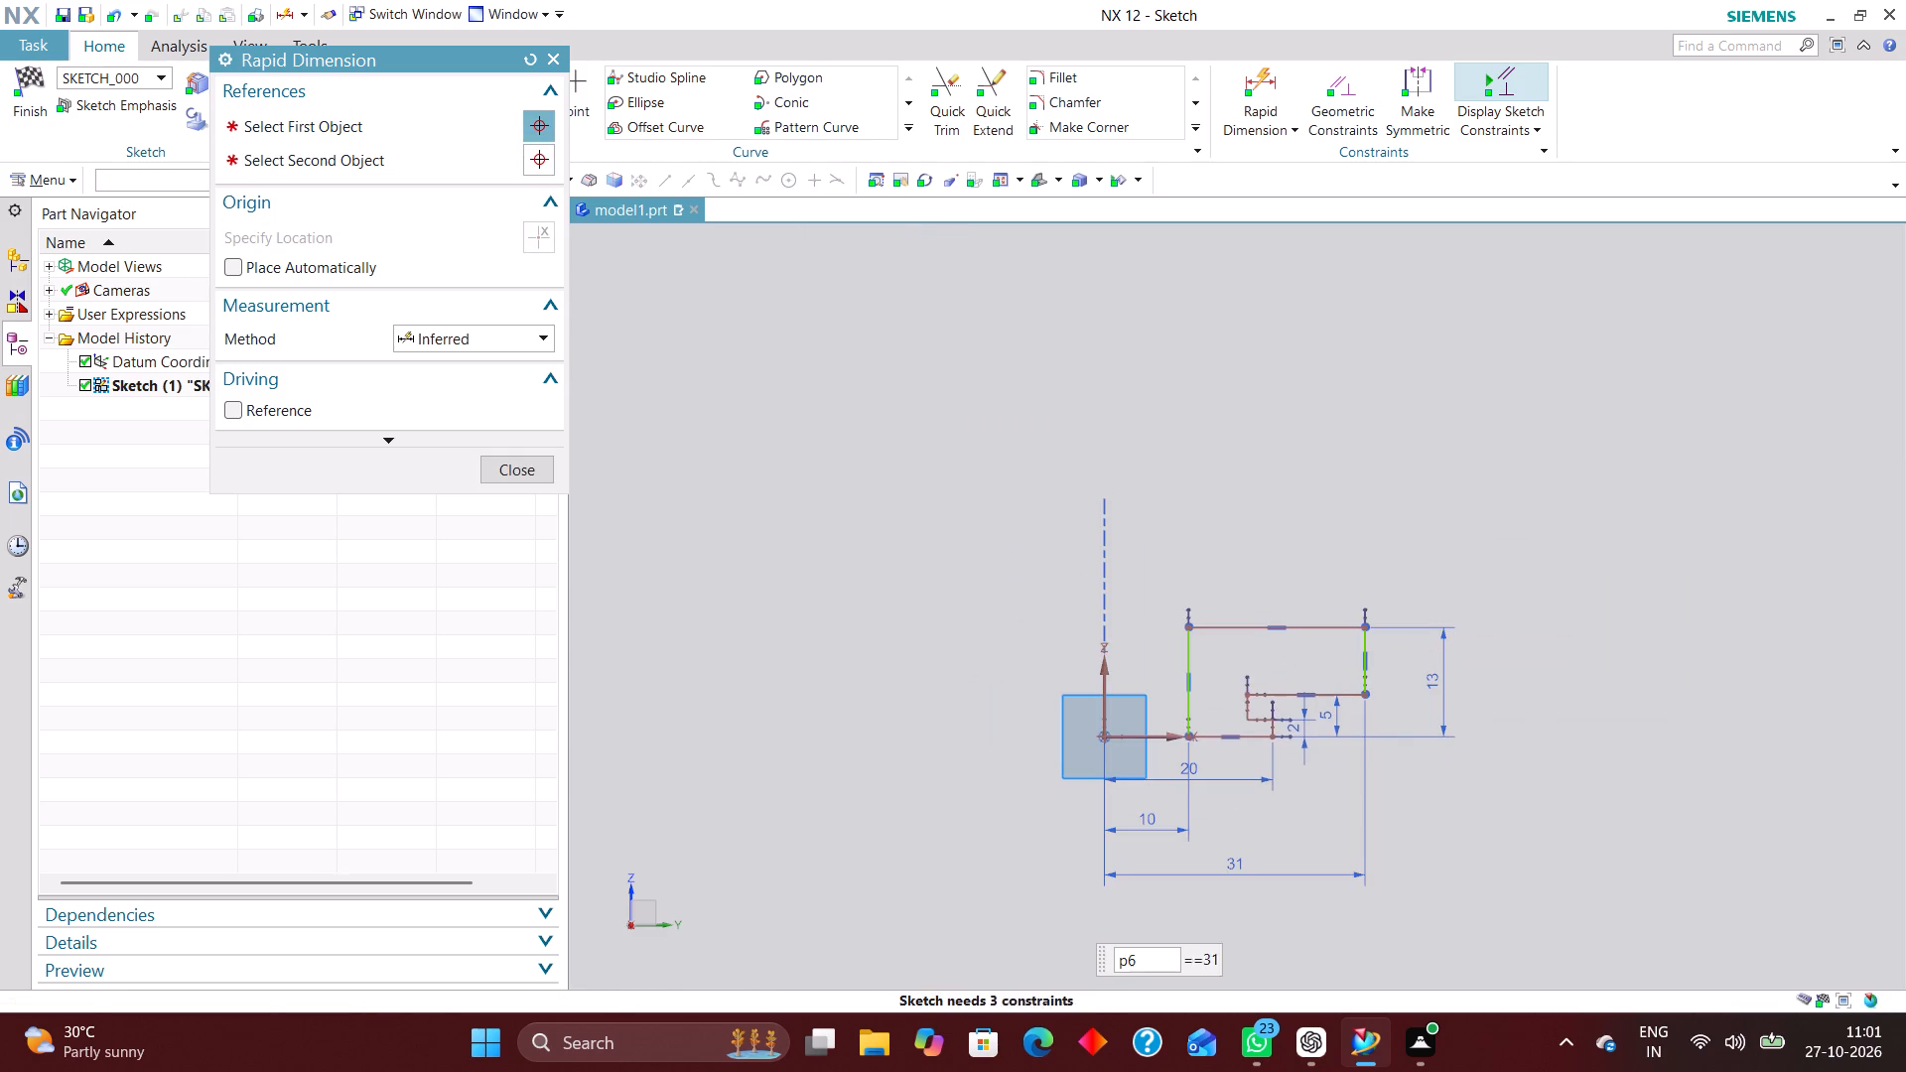
Dimension the distance from the sketch's vertical axis to the 2 mm high vertical line at the step.
{"action": "scroll", "coordinate": [1312, 730], "scroll_direction": "up", "scroll_amount": 3}
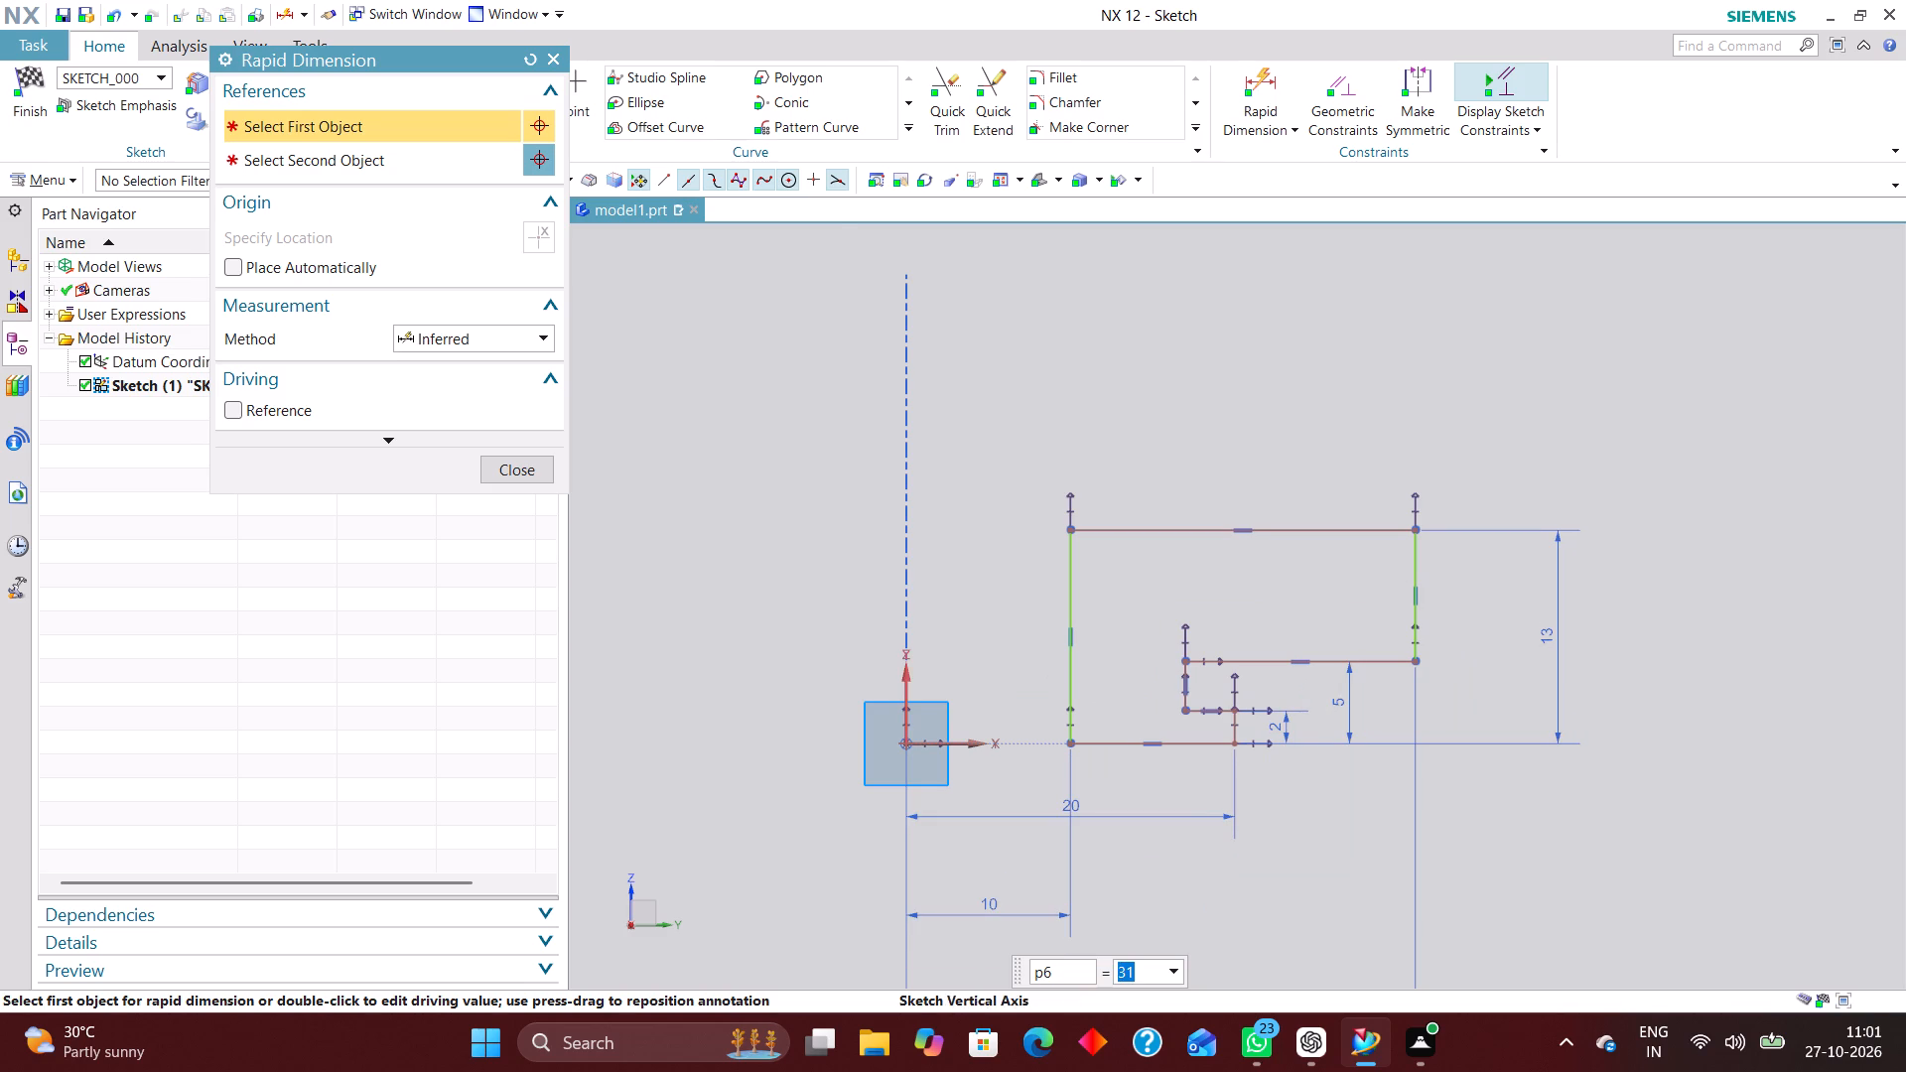
{"action": "left_click", "coordinate": [899, 692]}
{"action": "scroll", "coordinate": [1257, 740], "scroll_direction": "up", "scroll_amount": 4}
{"action": "left_click", "coordinate": [1209, 718]}
{"action": "scroll", "coordinate": [1229, 679], "scroll_direction": "down", "scroll_amount": 4}
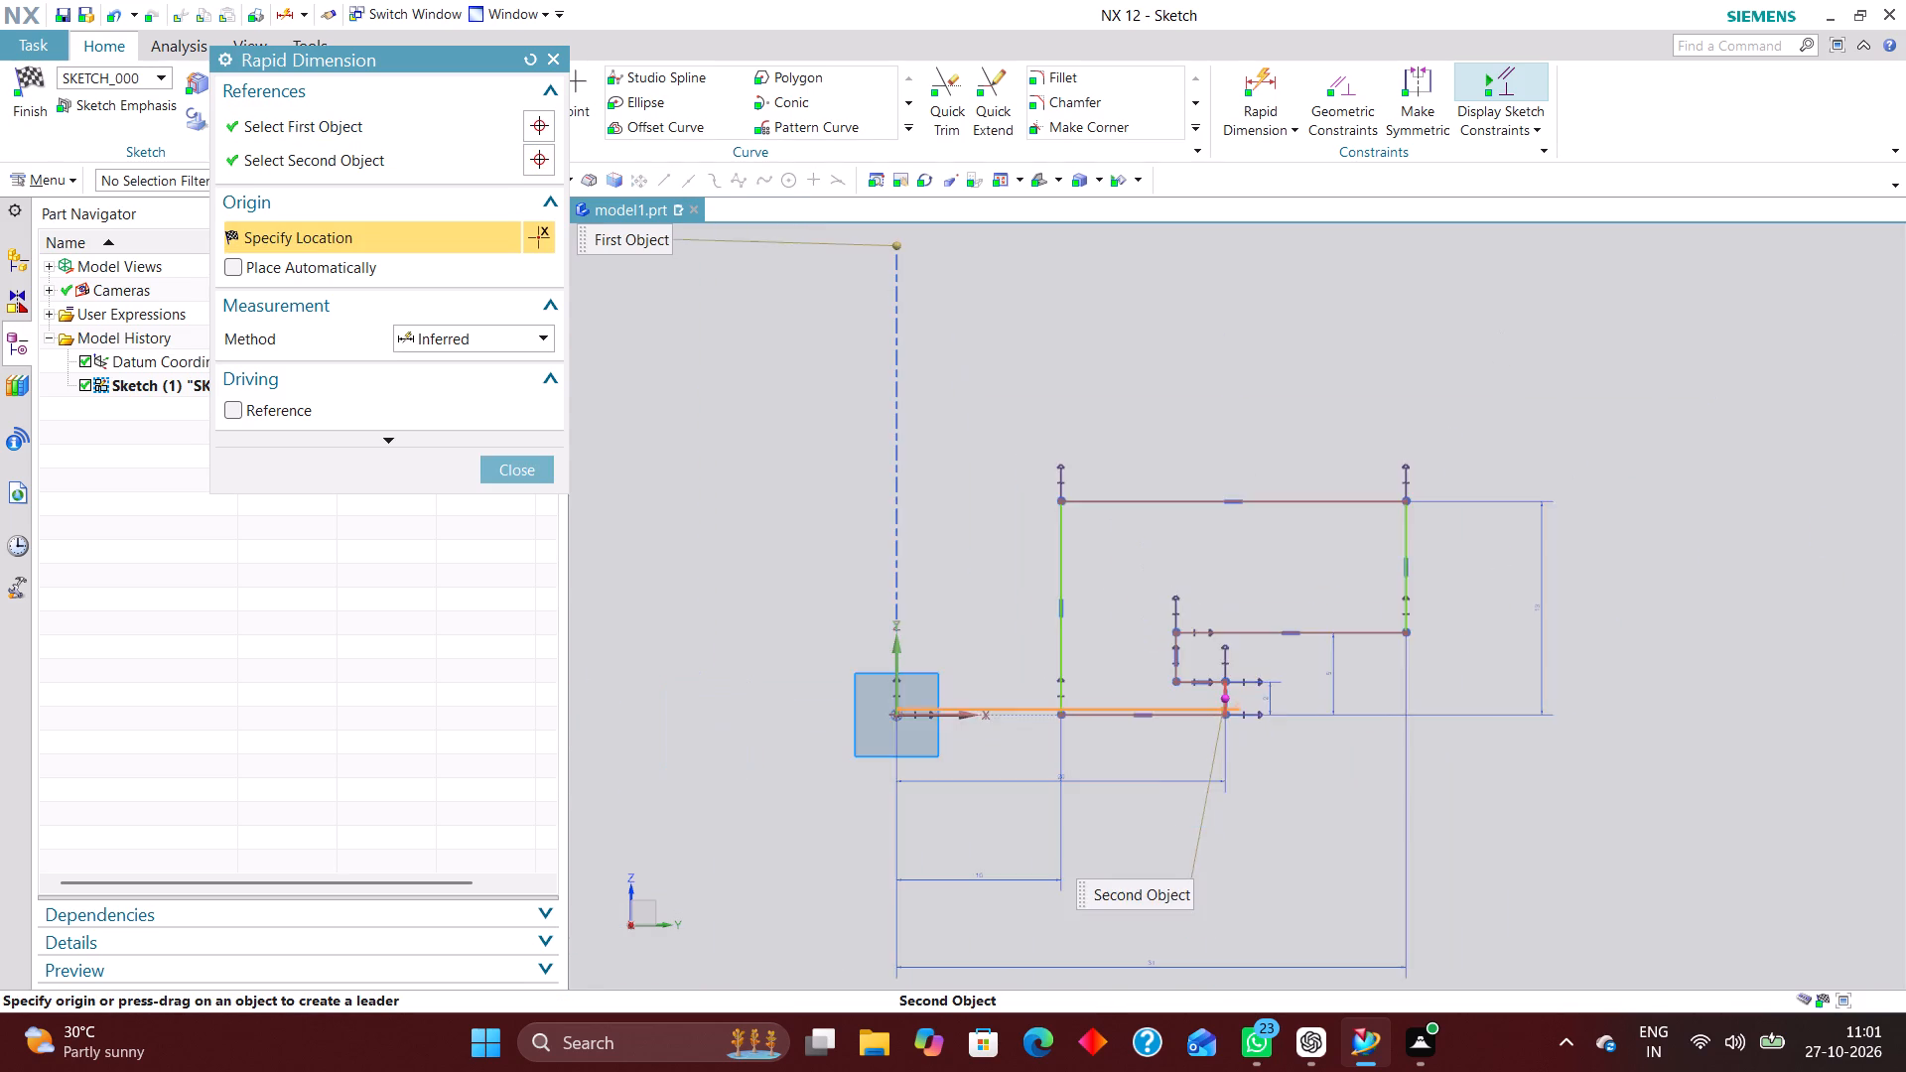
{"action": "scroll", "coordinate": [1235, 704], "scroll_direction": "down", "scroll_amount": 3}
{"action": "left_click", "coordinate": [1129, 817]}
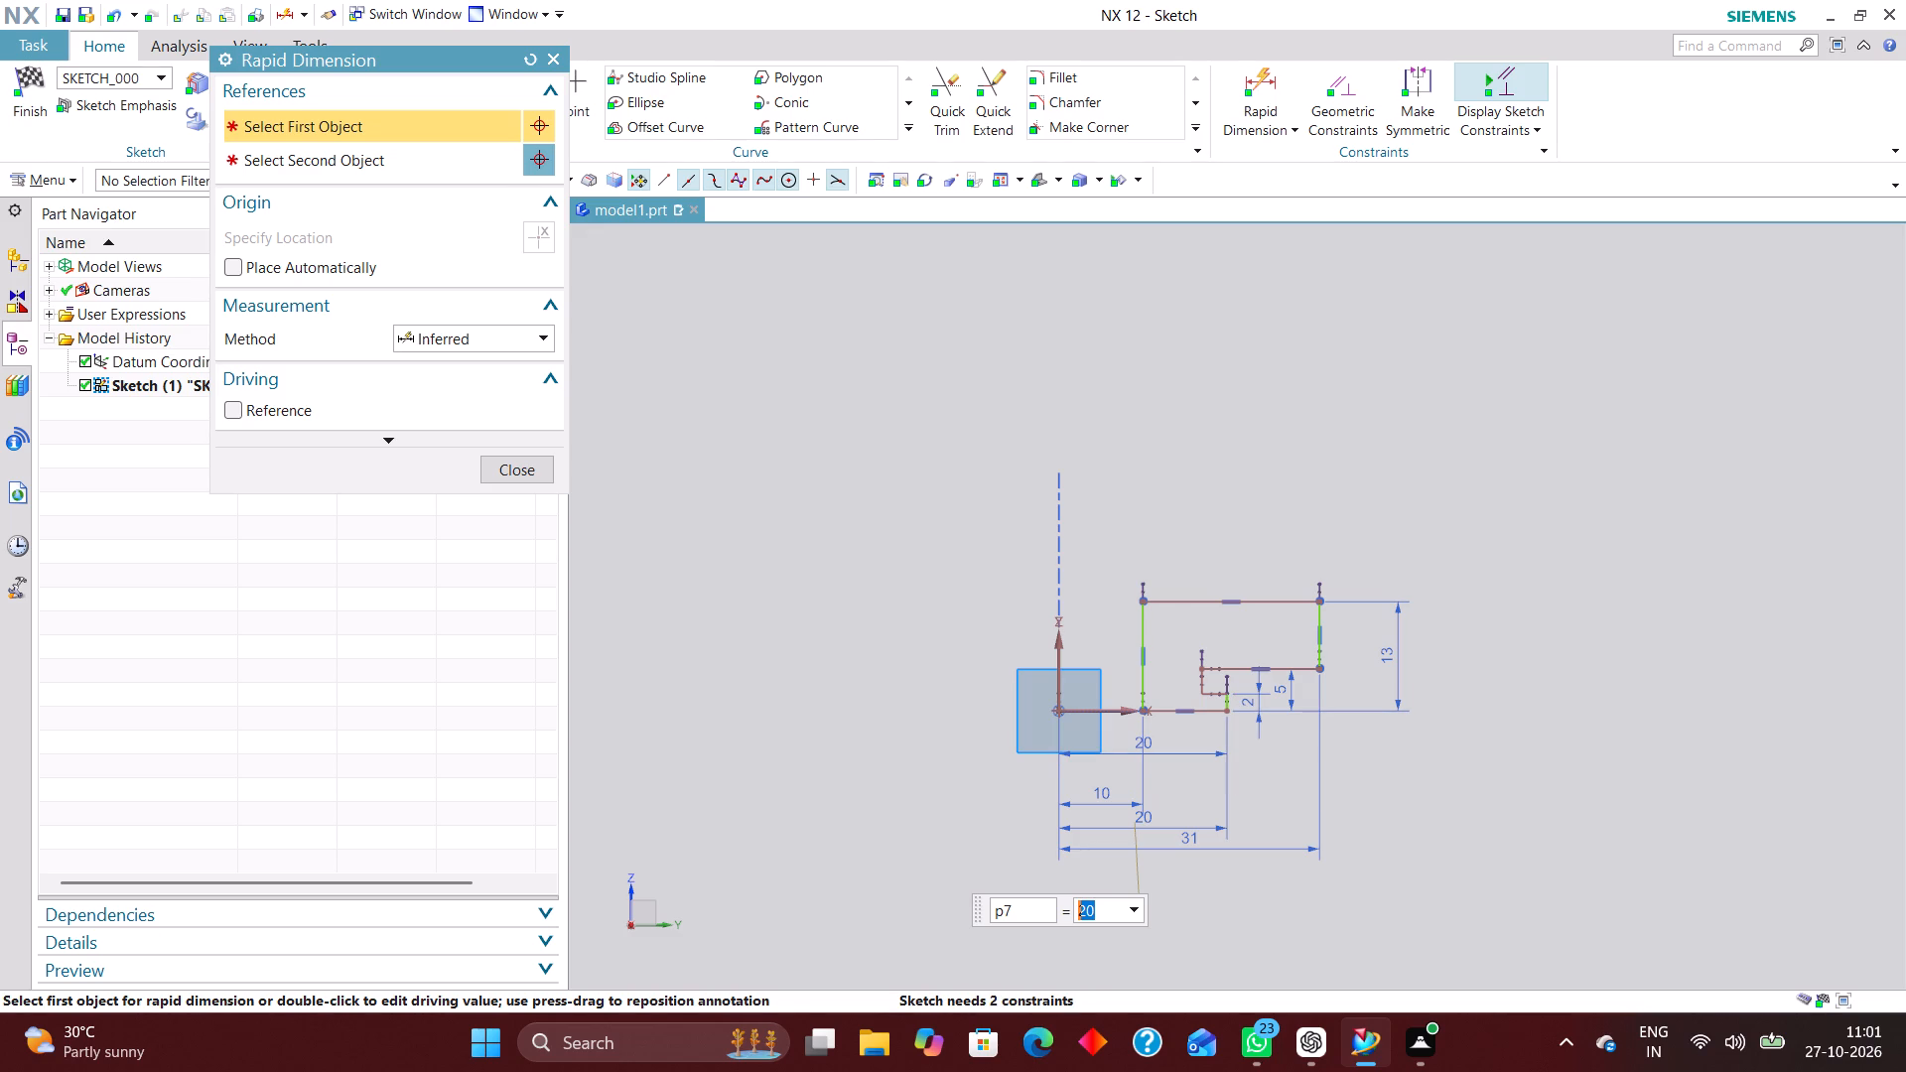
Dimension the distance from the sketch's vertical axis to the short vertical line beneath the 5 mm high horizontal line.
{"action": "left_click", "coordinate": [1062, 685]}
{"action": "scroll", "coordinate": [1176, 689], "scroll_direction": "up", "scroll_amount": 4}
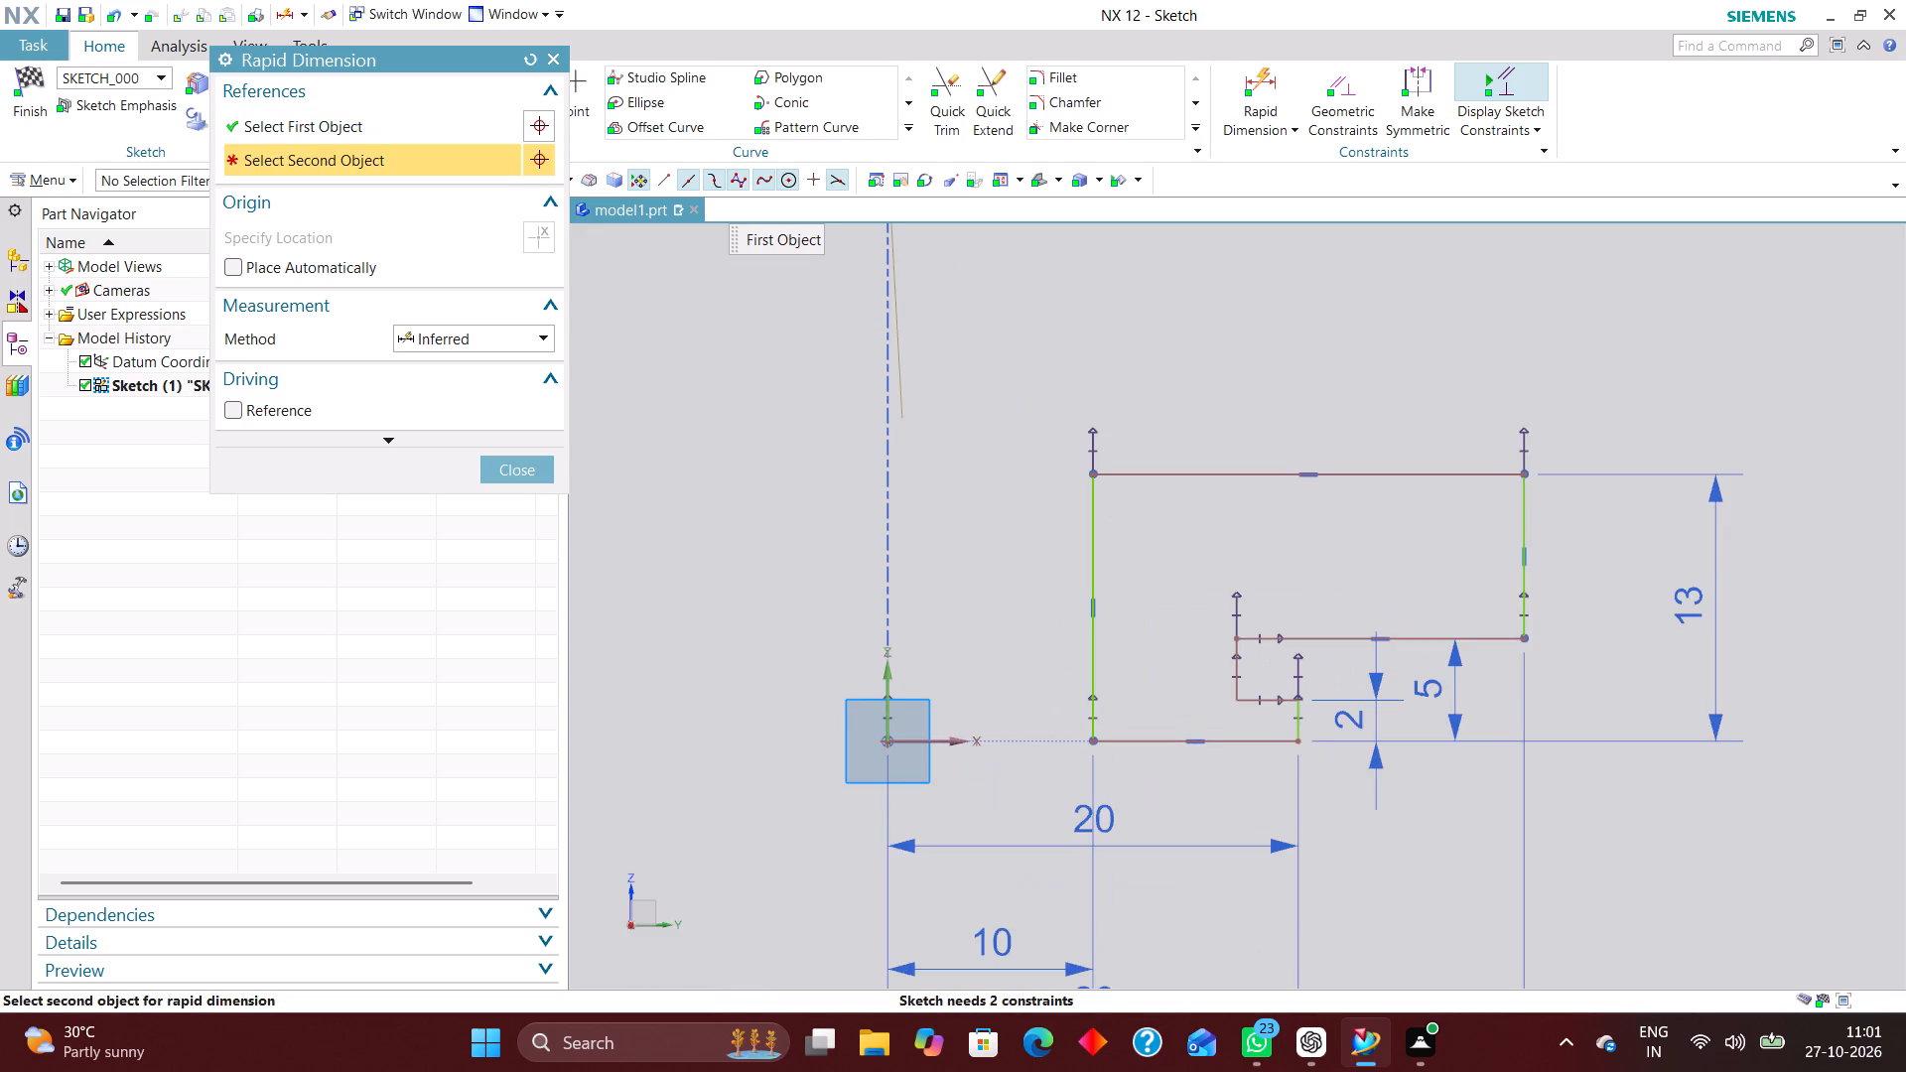
{"action": "left_click", "coordinate": [1240, 663]}
{"action": "scroll", "coordinate": [1171, 772], "scroll_direction": "down", "scroll_amount": 4}
{"action": "scroll", "coordinate": [1148, 832], "scroll_direction": "up", "scroll_amount": 3}
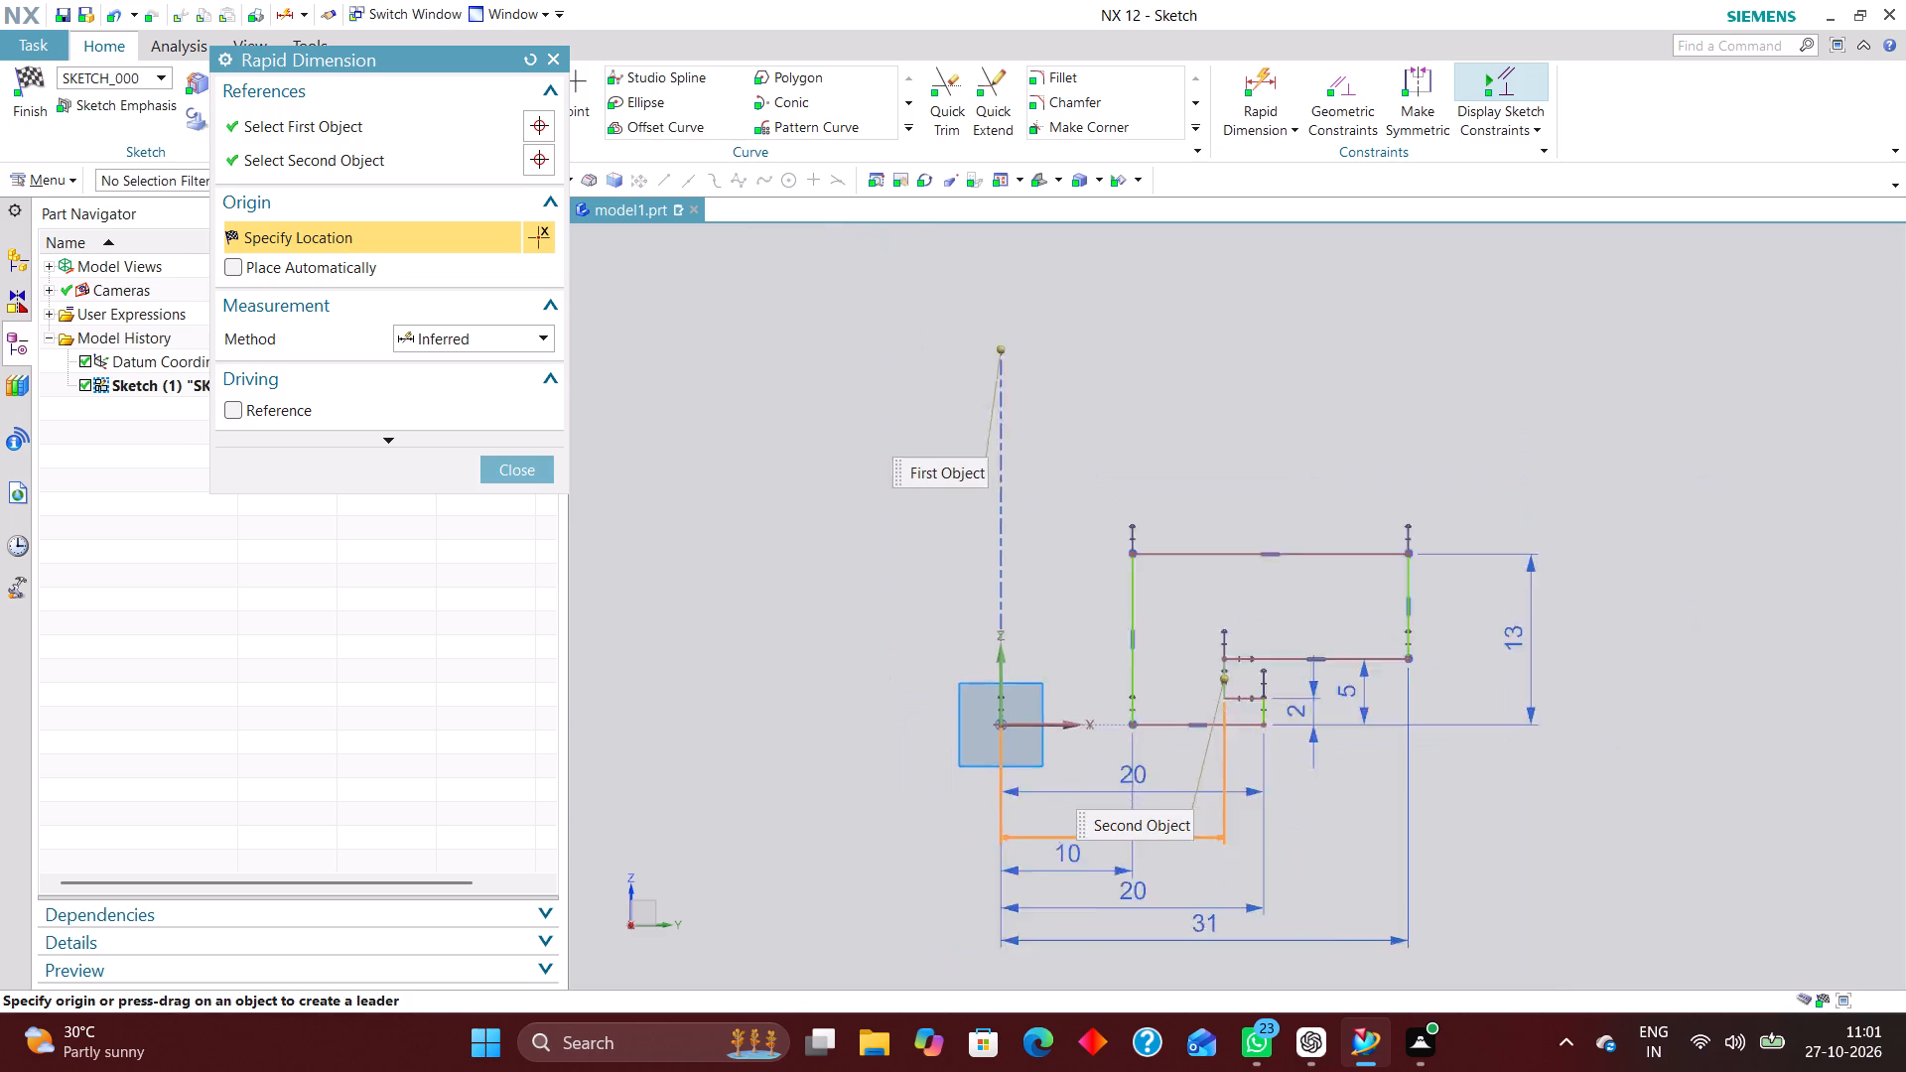
{"action": "scroll", "coordinate": [1148, 832], "scroll_direction": "up", "scroll_amount": 1}
{"action": "left_click", "coordinate": [1093, 806]}
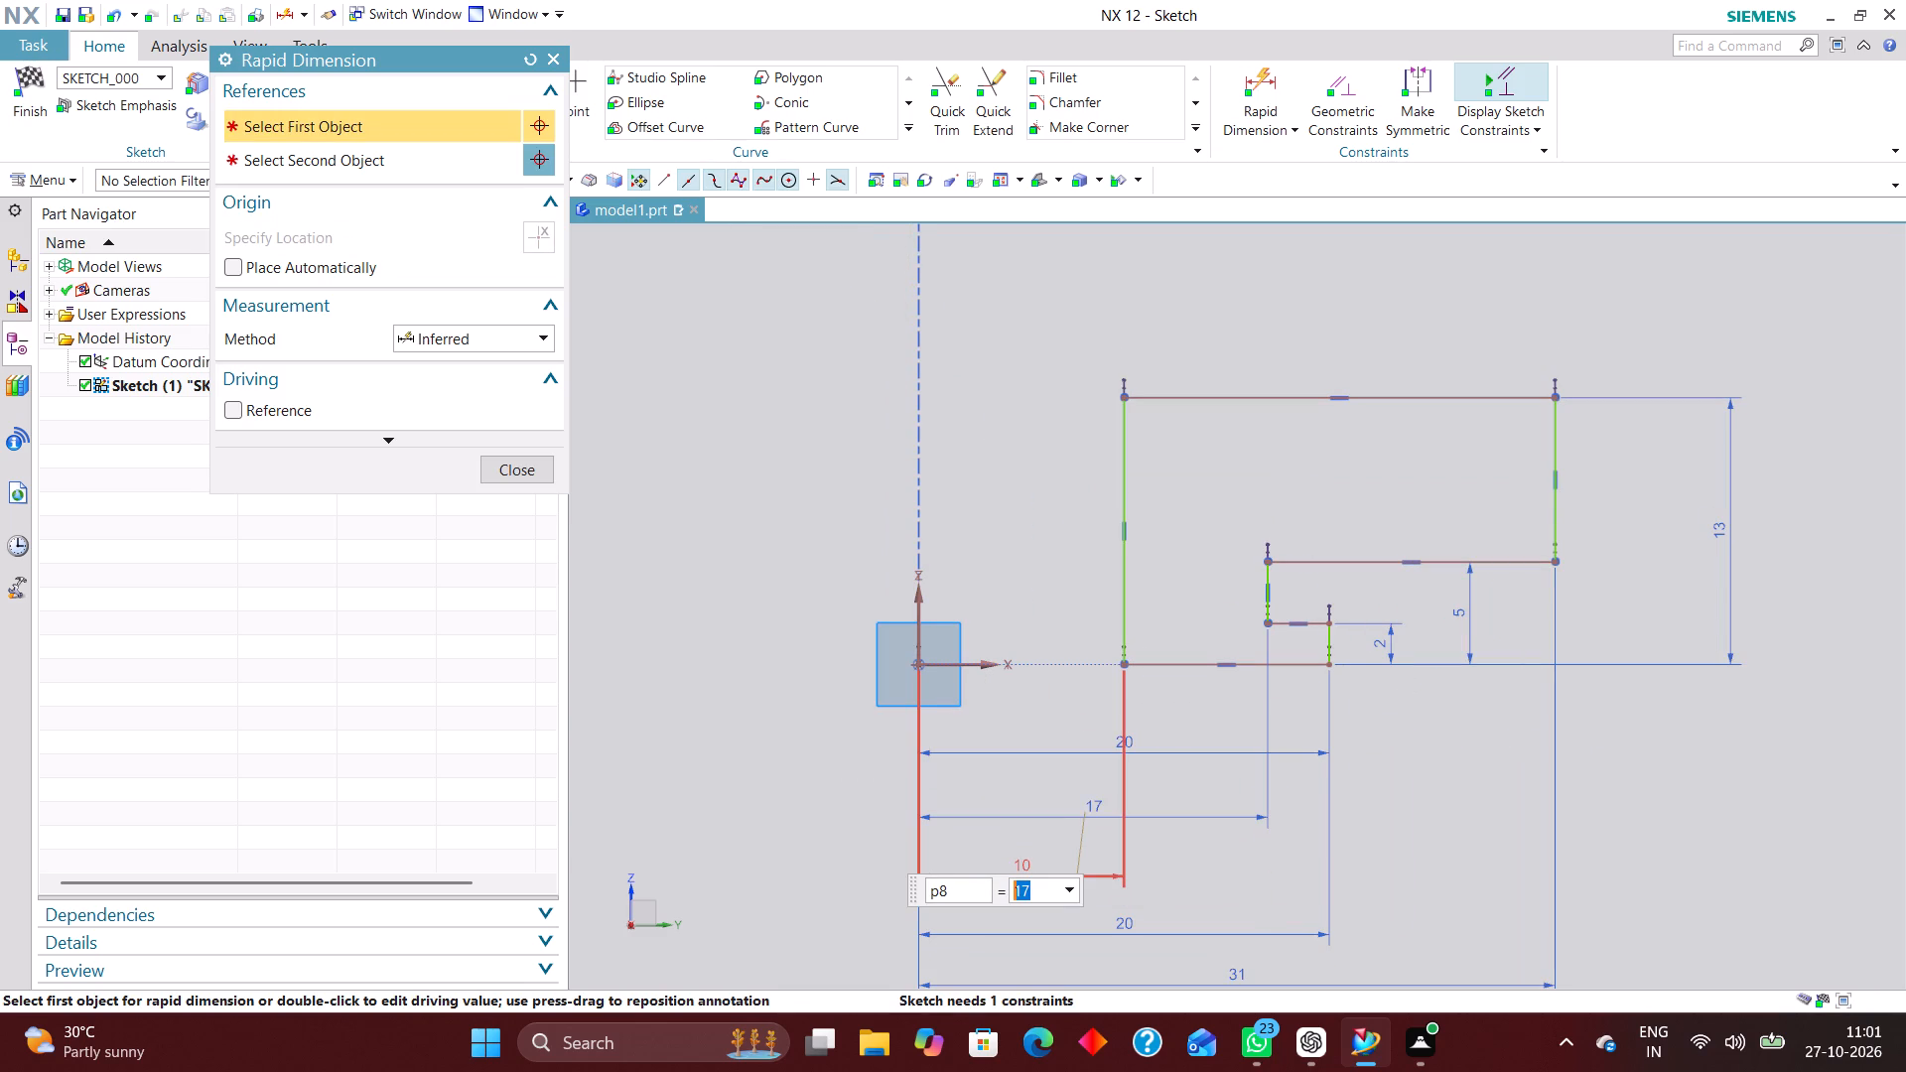
Rearrange the dimensions below the profile so the 10 mm one sits nearest, followed by the 17 mm and 20 mm ones.
{"action": "left_click_drag", "start_coordinate": [1031, 871], "coordinate": [1030, 702]}
{"action": "left_click_drag", "start_coordinate": [1125, 745], "coordinate": [1130, 772]}
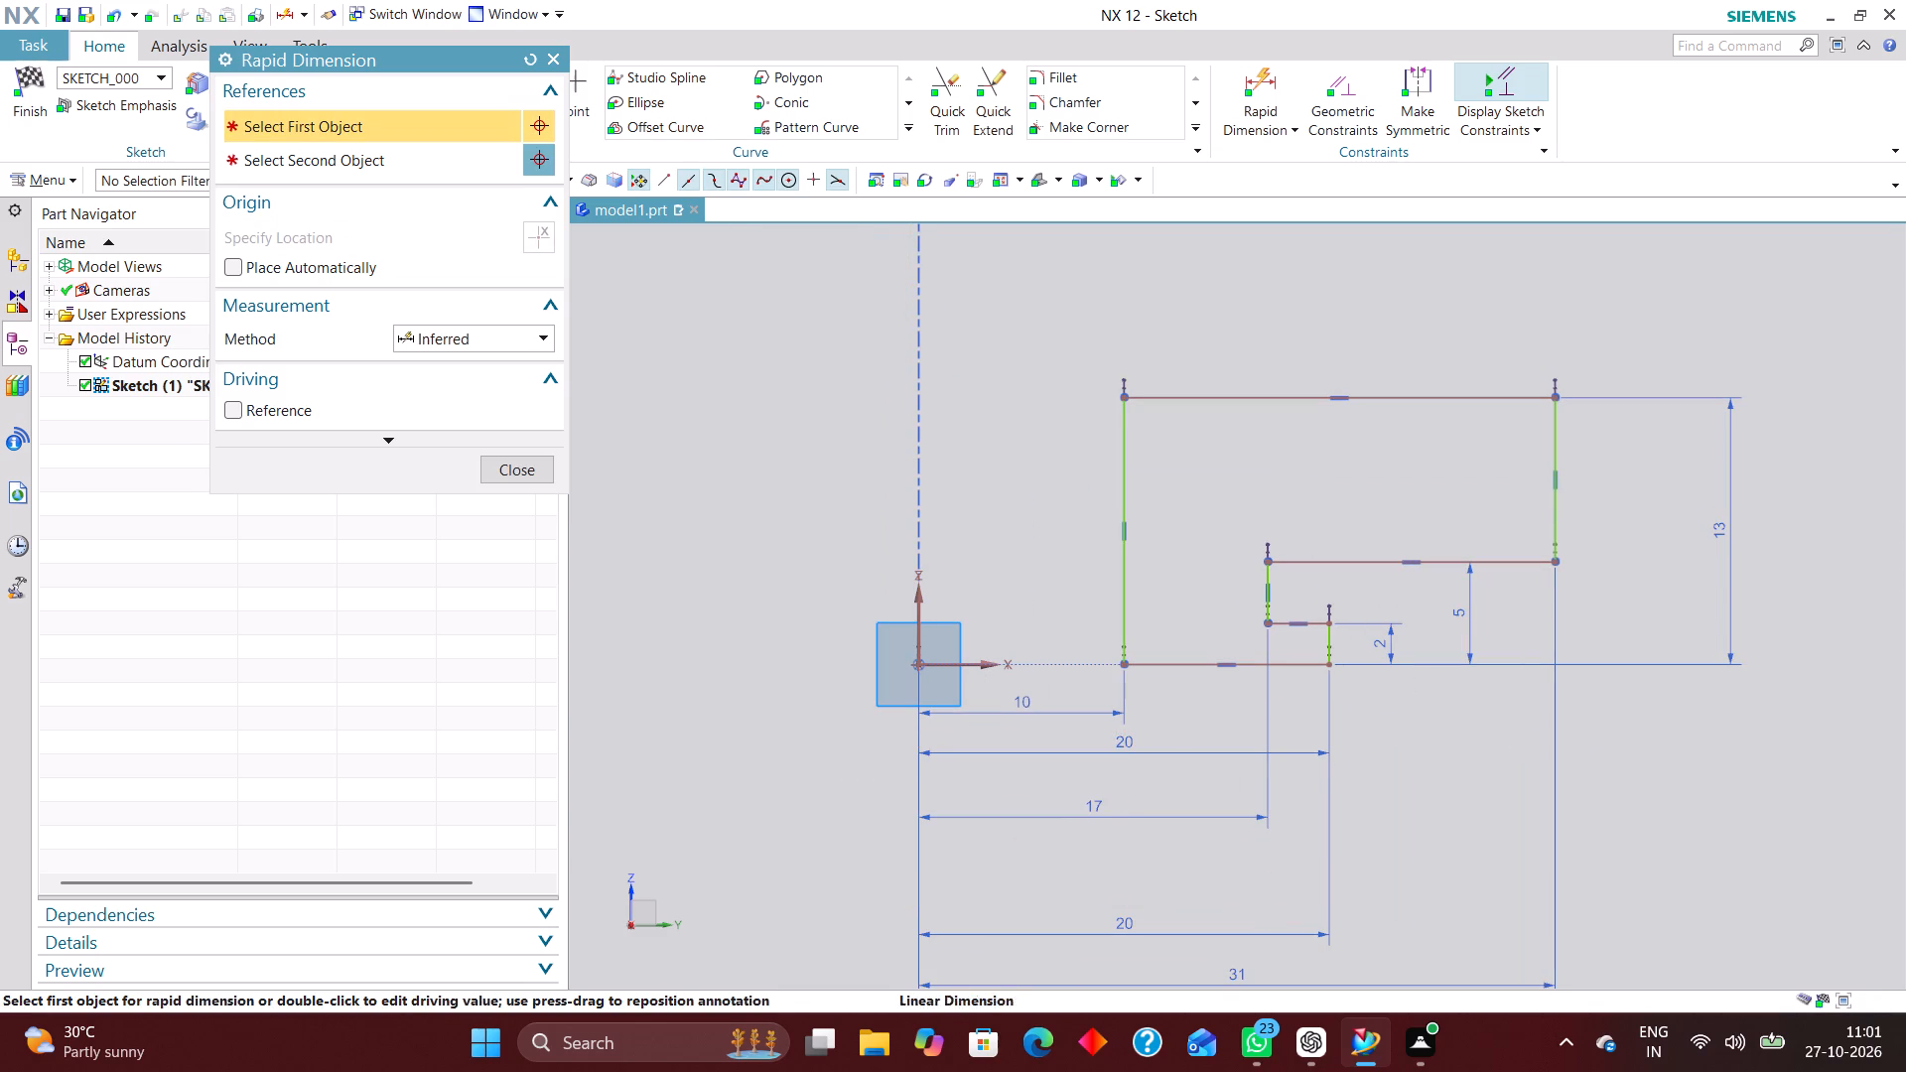
{"action": "left_click_drag", "start_coordinate": [1130, 772], "coordinate": [1130, 869]}
{"action": "left_click_drag", "start_coordinate": [1117, 806], "coordinate": [1108, 753]}
{"action": "left_click_drag", "start_coordinate": [1048, 704], "coordinate": [1048, 705]}
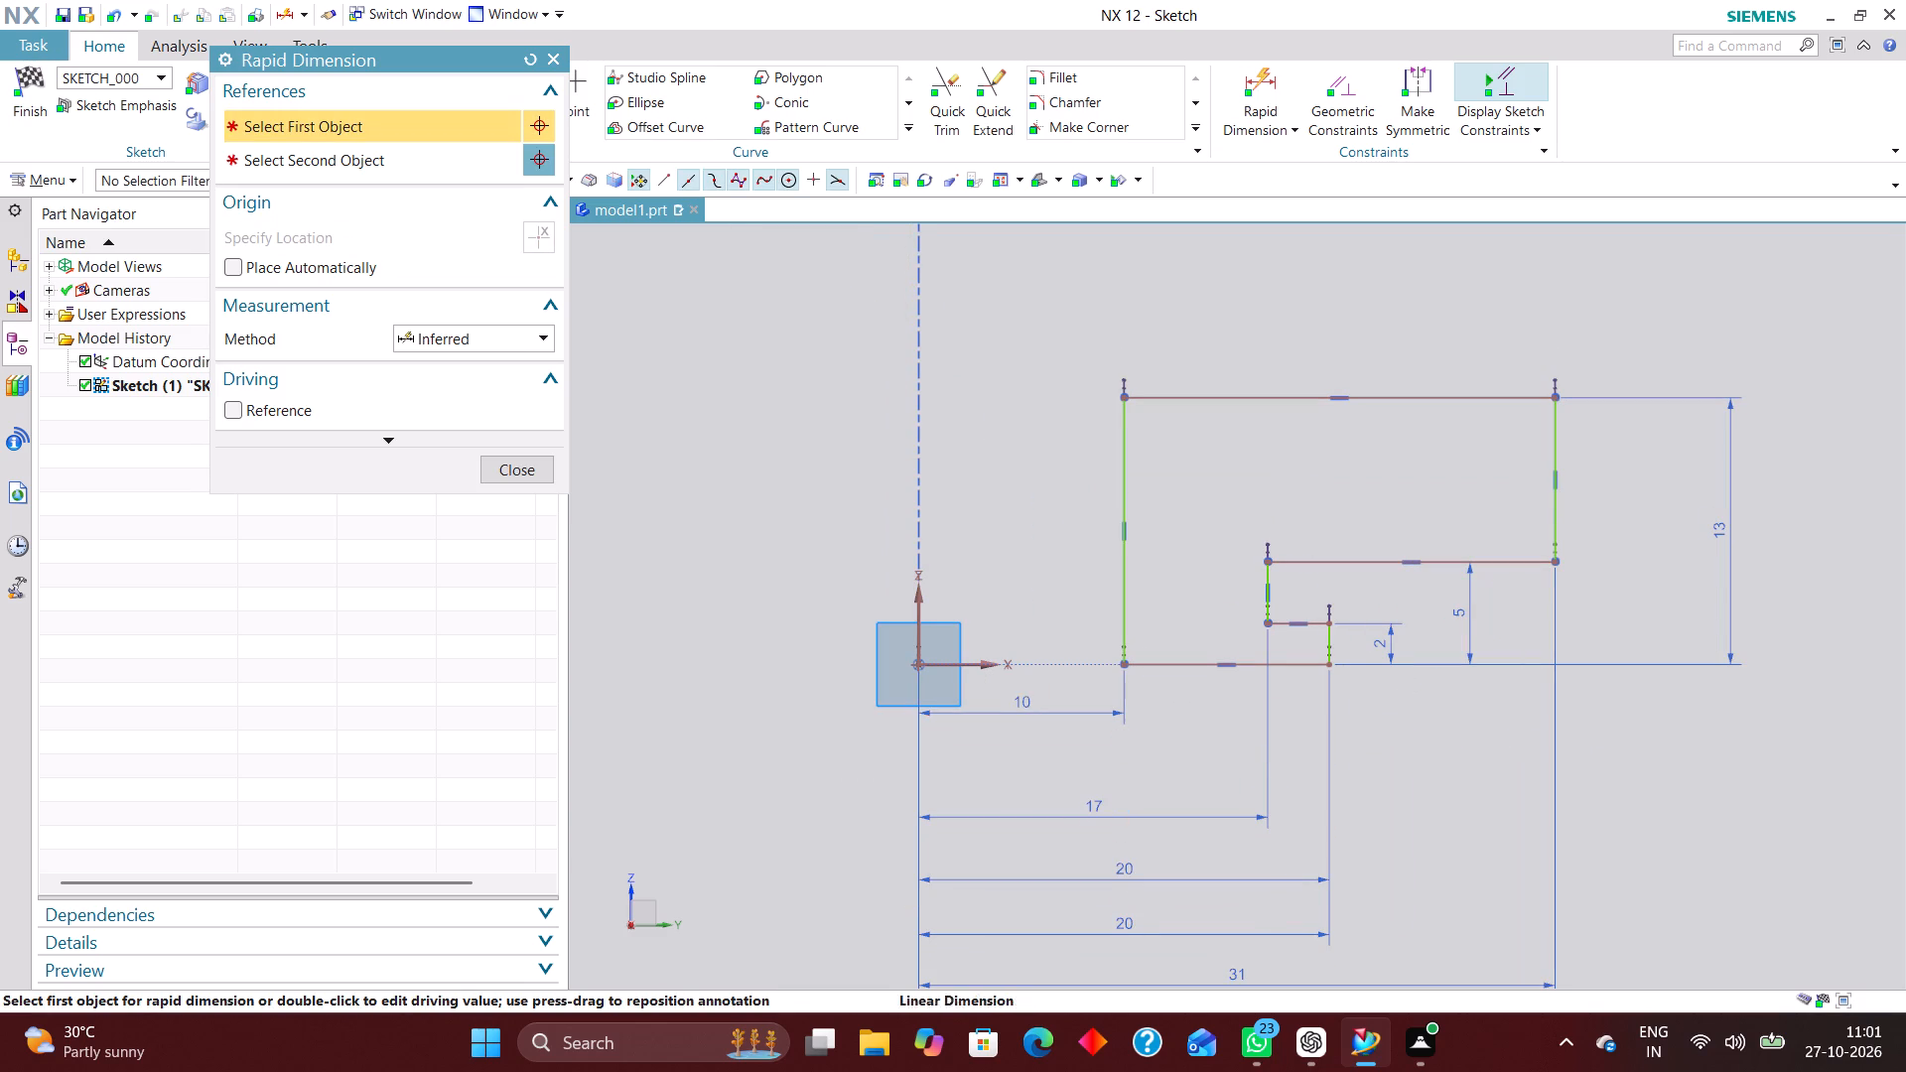
{"action": "left_click_drag", "start_coordinate": [1048, 705], "coordinate": [1047, 745]}
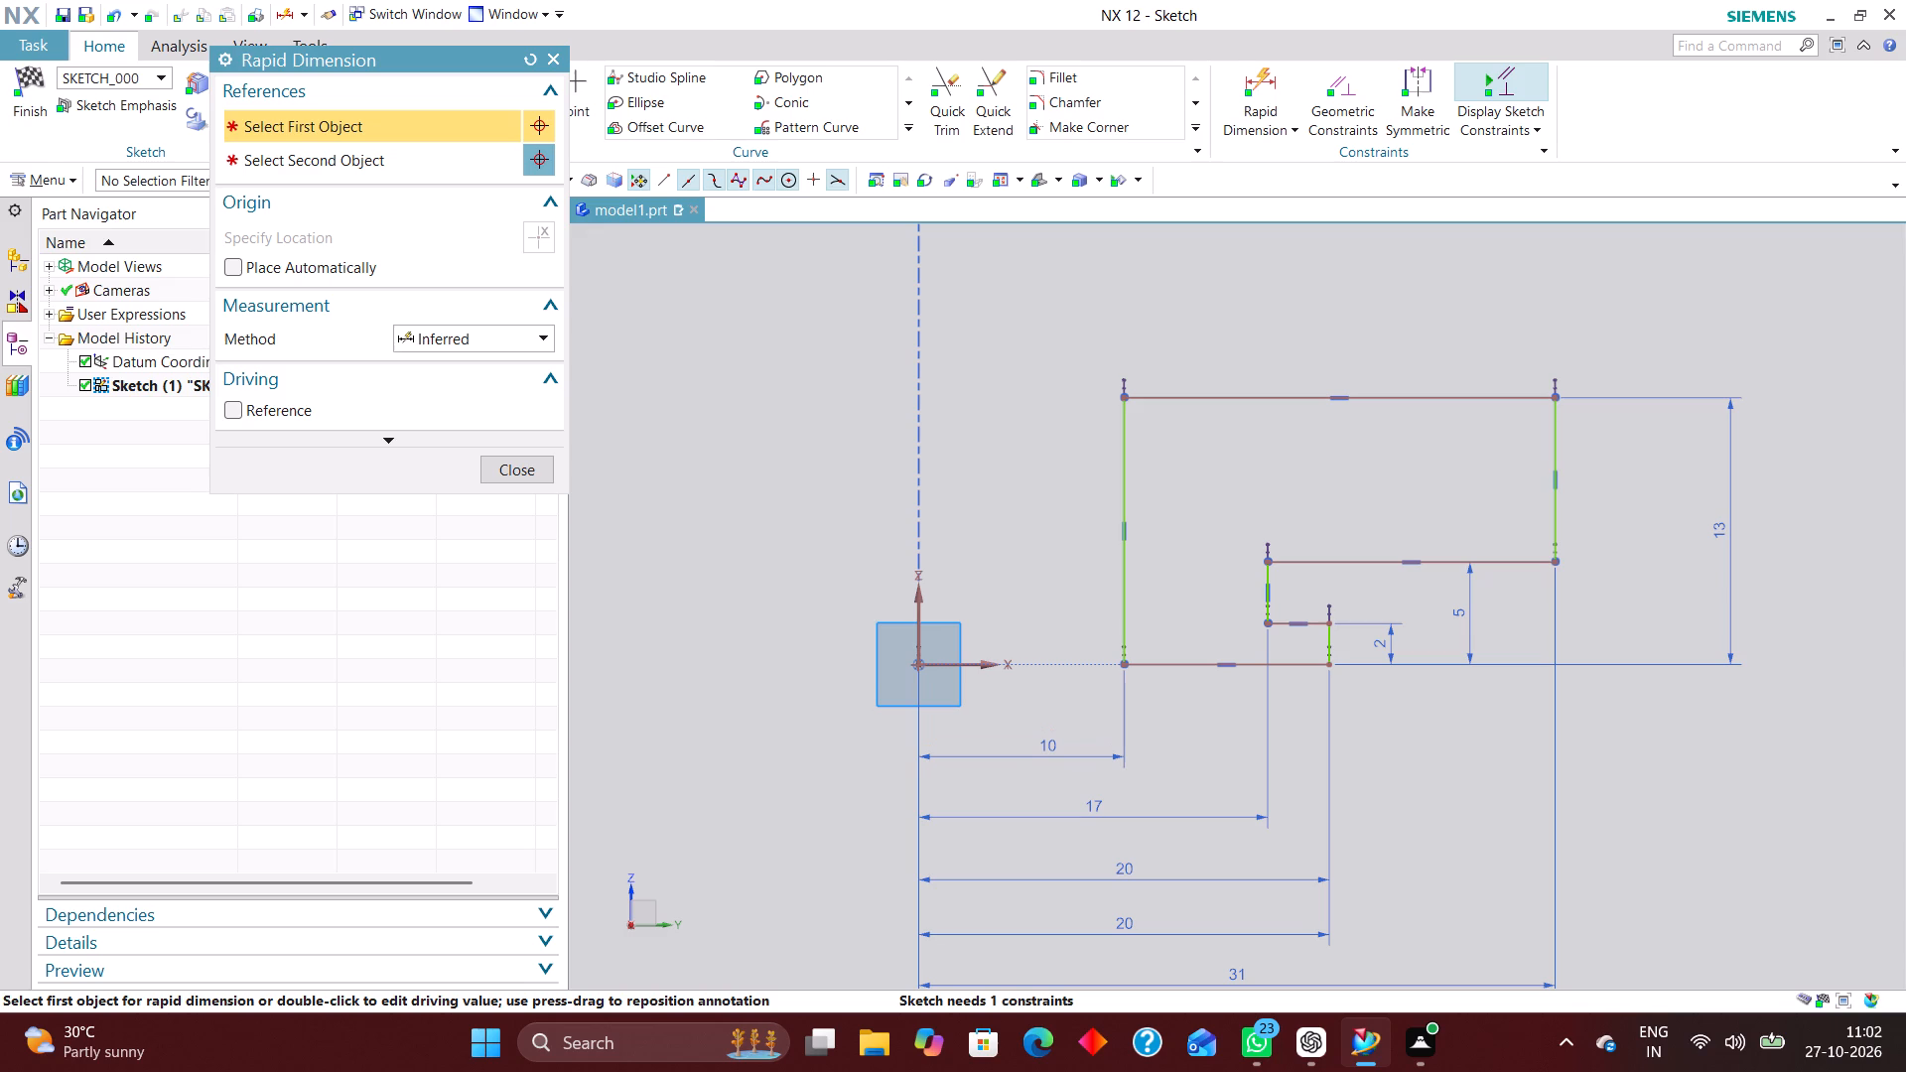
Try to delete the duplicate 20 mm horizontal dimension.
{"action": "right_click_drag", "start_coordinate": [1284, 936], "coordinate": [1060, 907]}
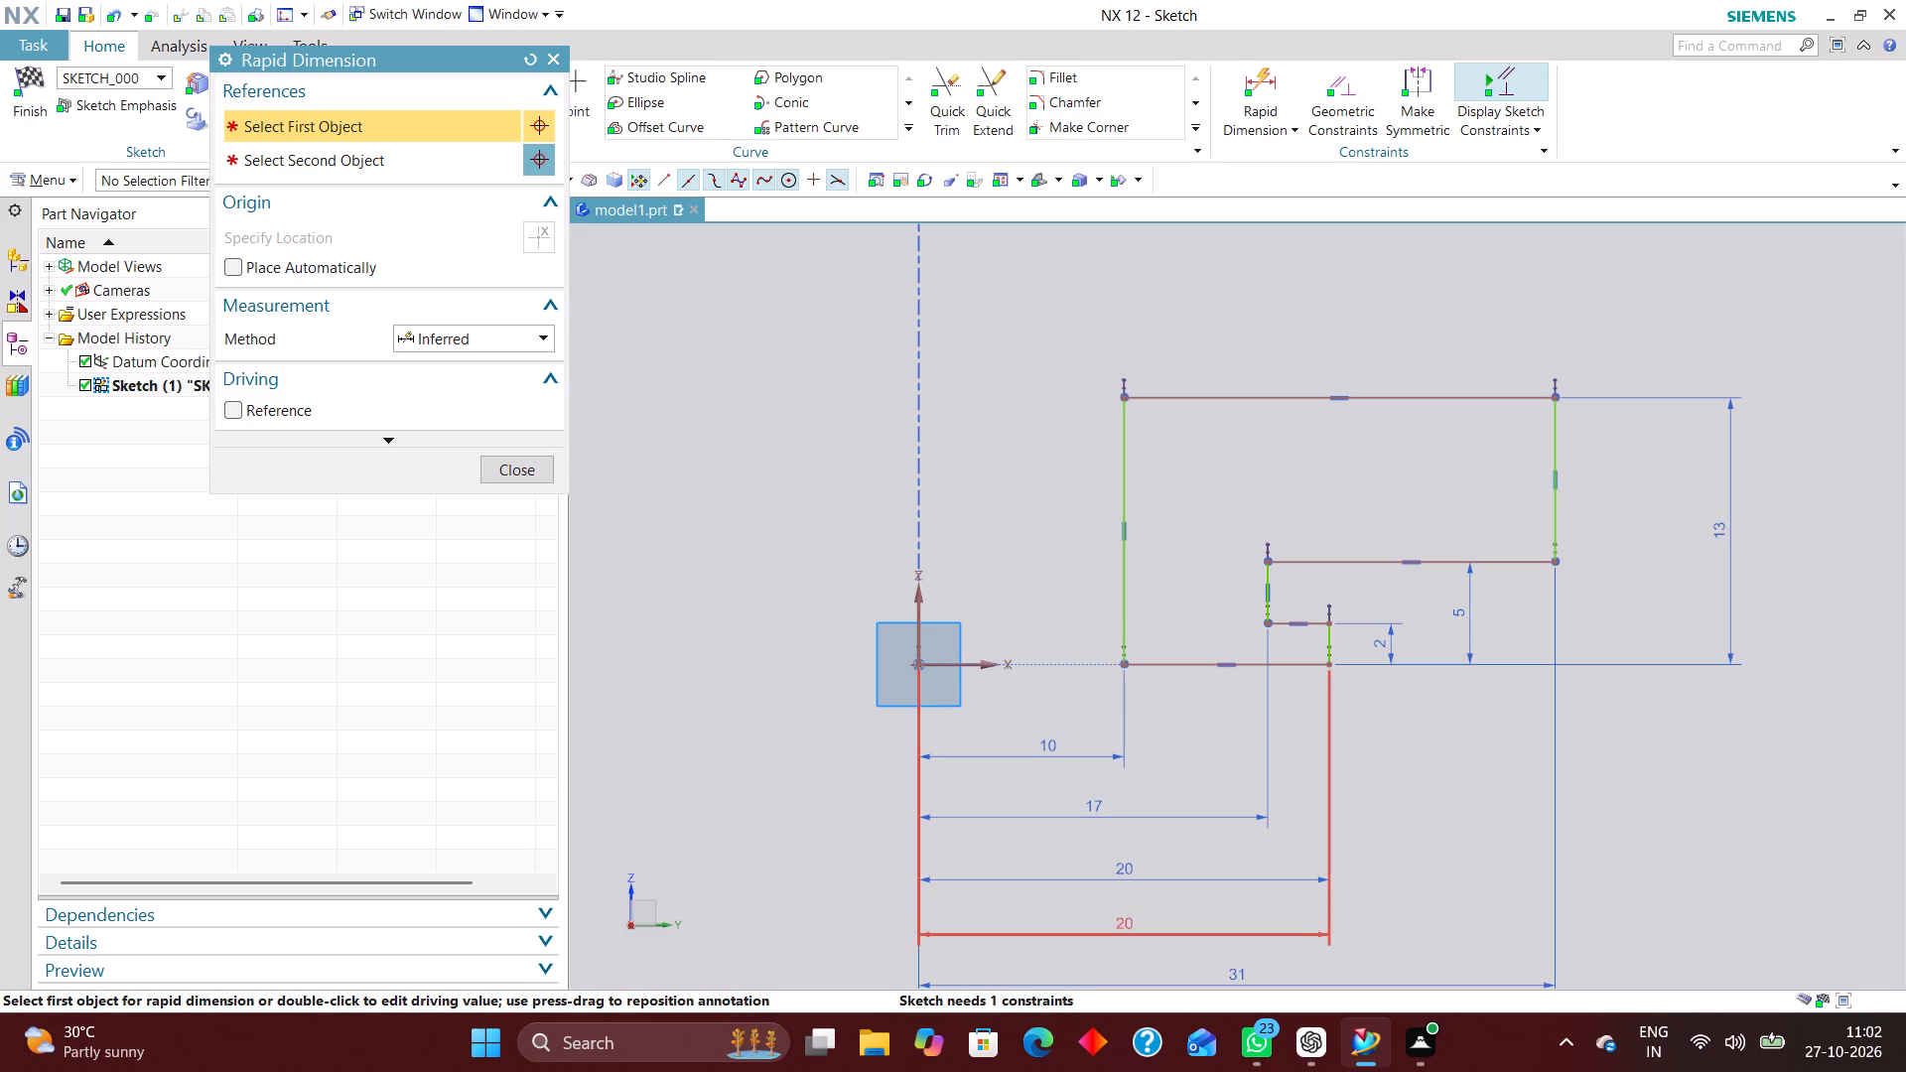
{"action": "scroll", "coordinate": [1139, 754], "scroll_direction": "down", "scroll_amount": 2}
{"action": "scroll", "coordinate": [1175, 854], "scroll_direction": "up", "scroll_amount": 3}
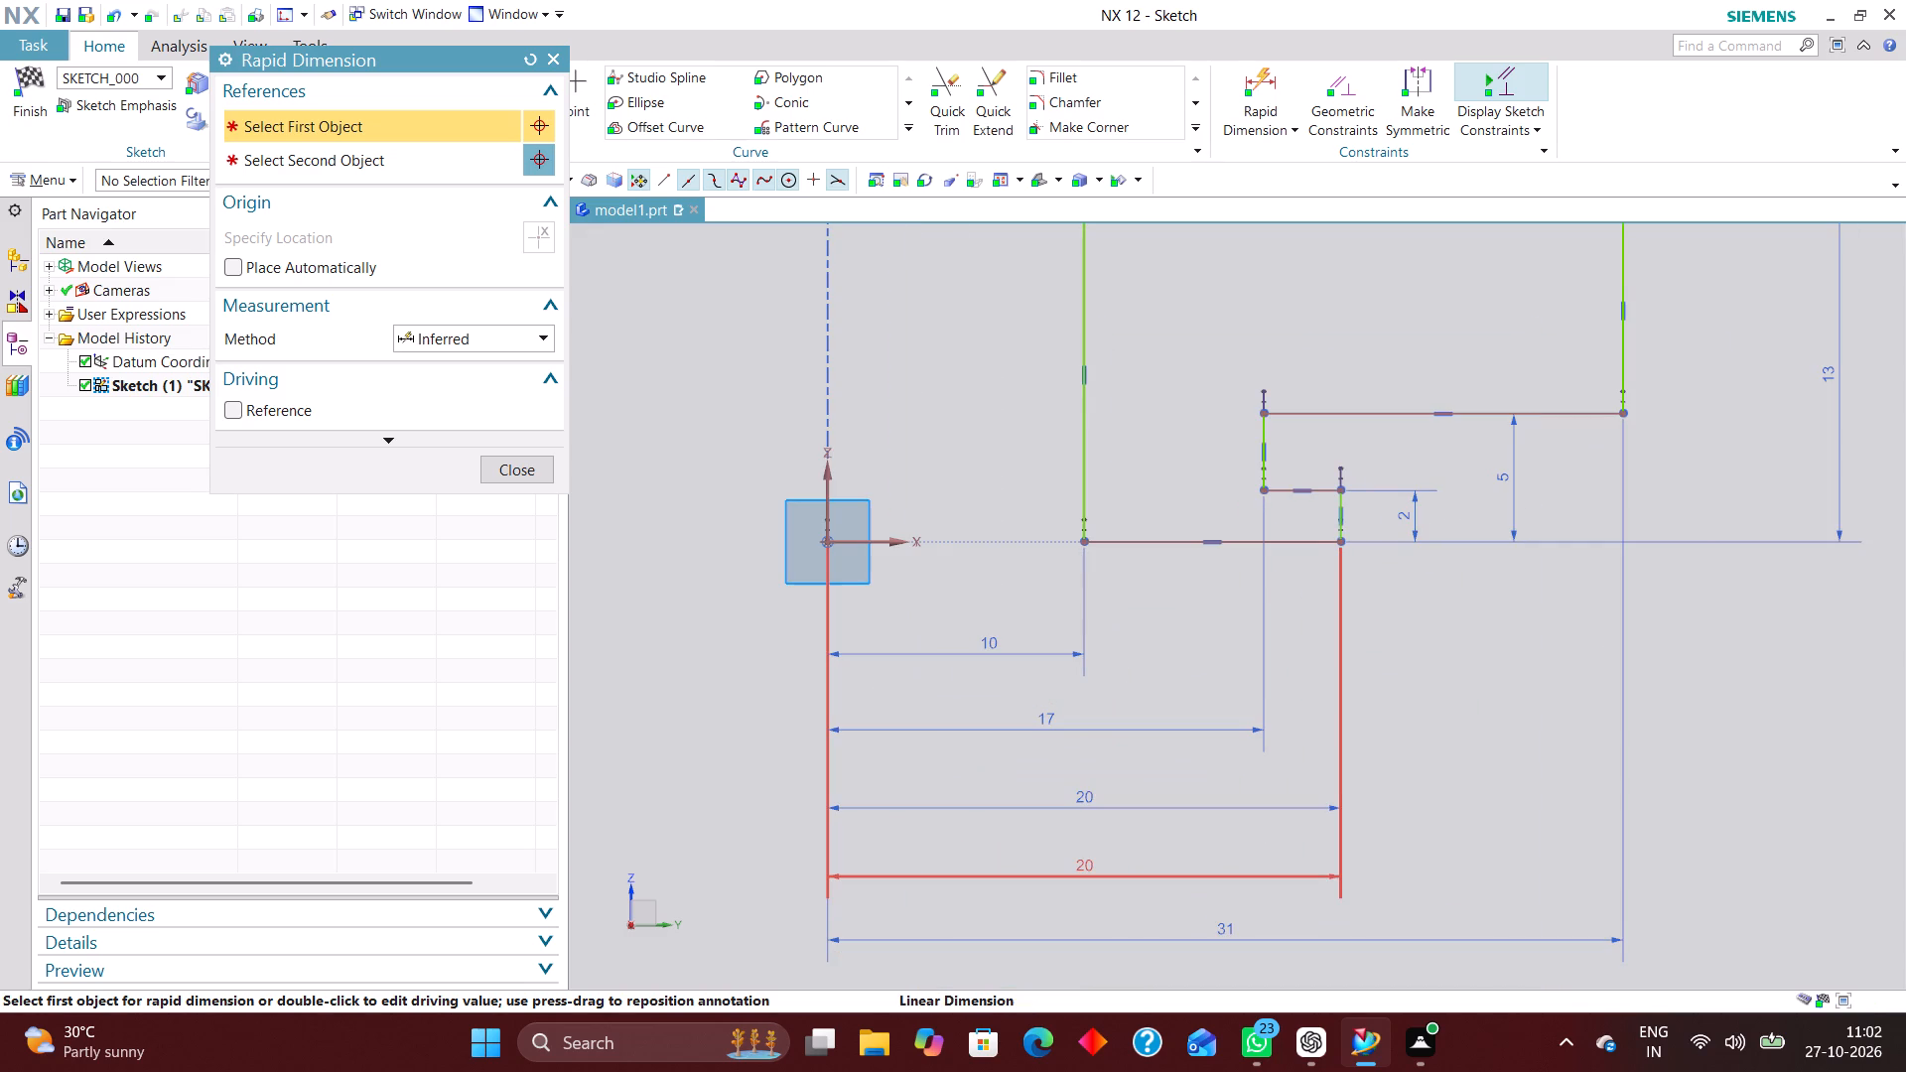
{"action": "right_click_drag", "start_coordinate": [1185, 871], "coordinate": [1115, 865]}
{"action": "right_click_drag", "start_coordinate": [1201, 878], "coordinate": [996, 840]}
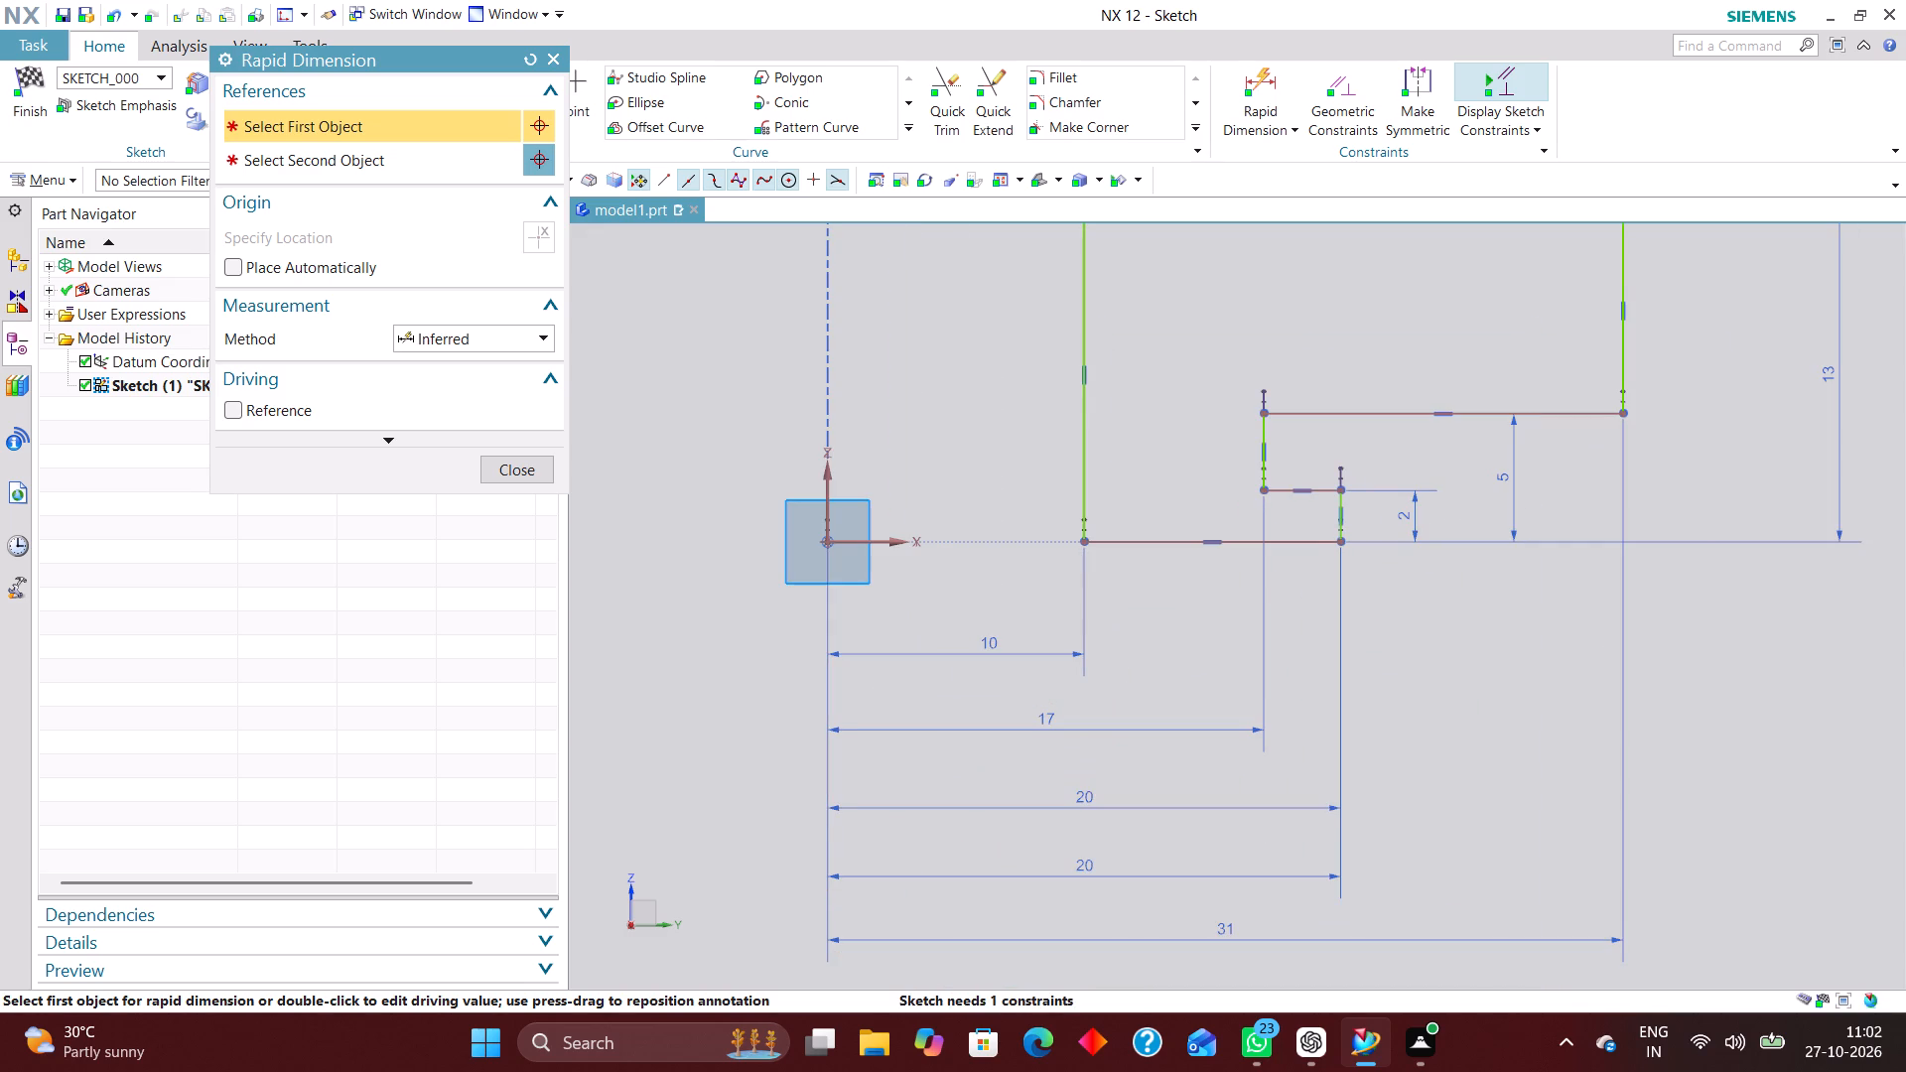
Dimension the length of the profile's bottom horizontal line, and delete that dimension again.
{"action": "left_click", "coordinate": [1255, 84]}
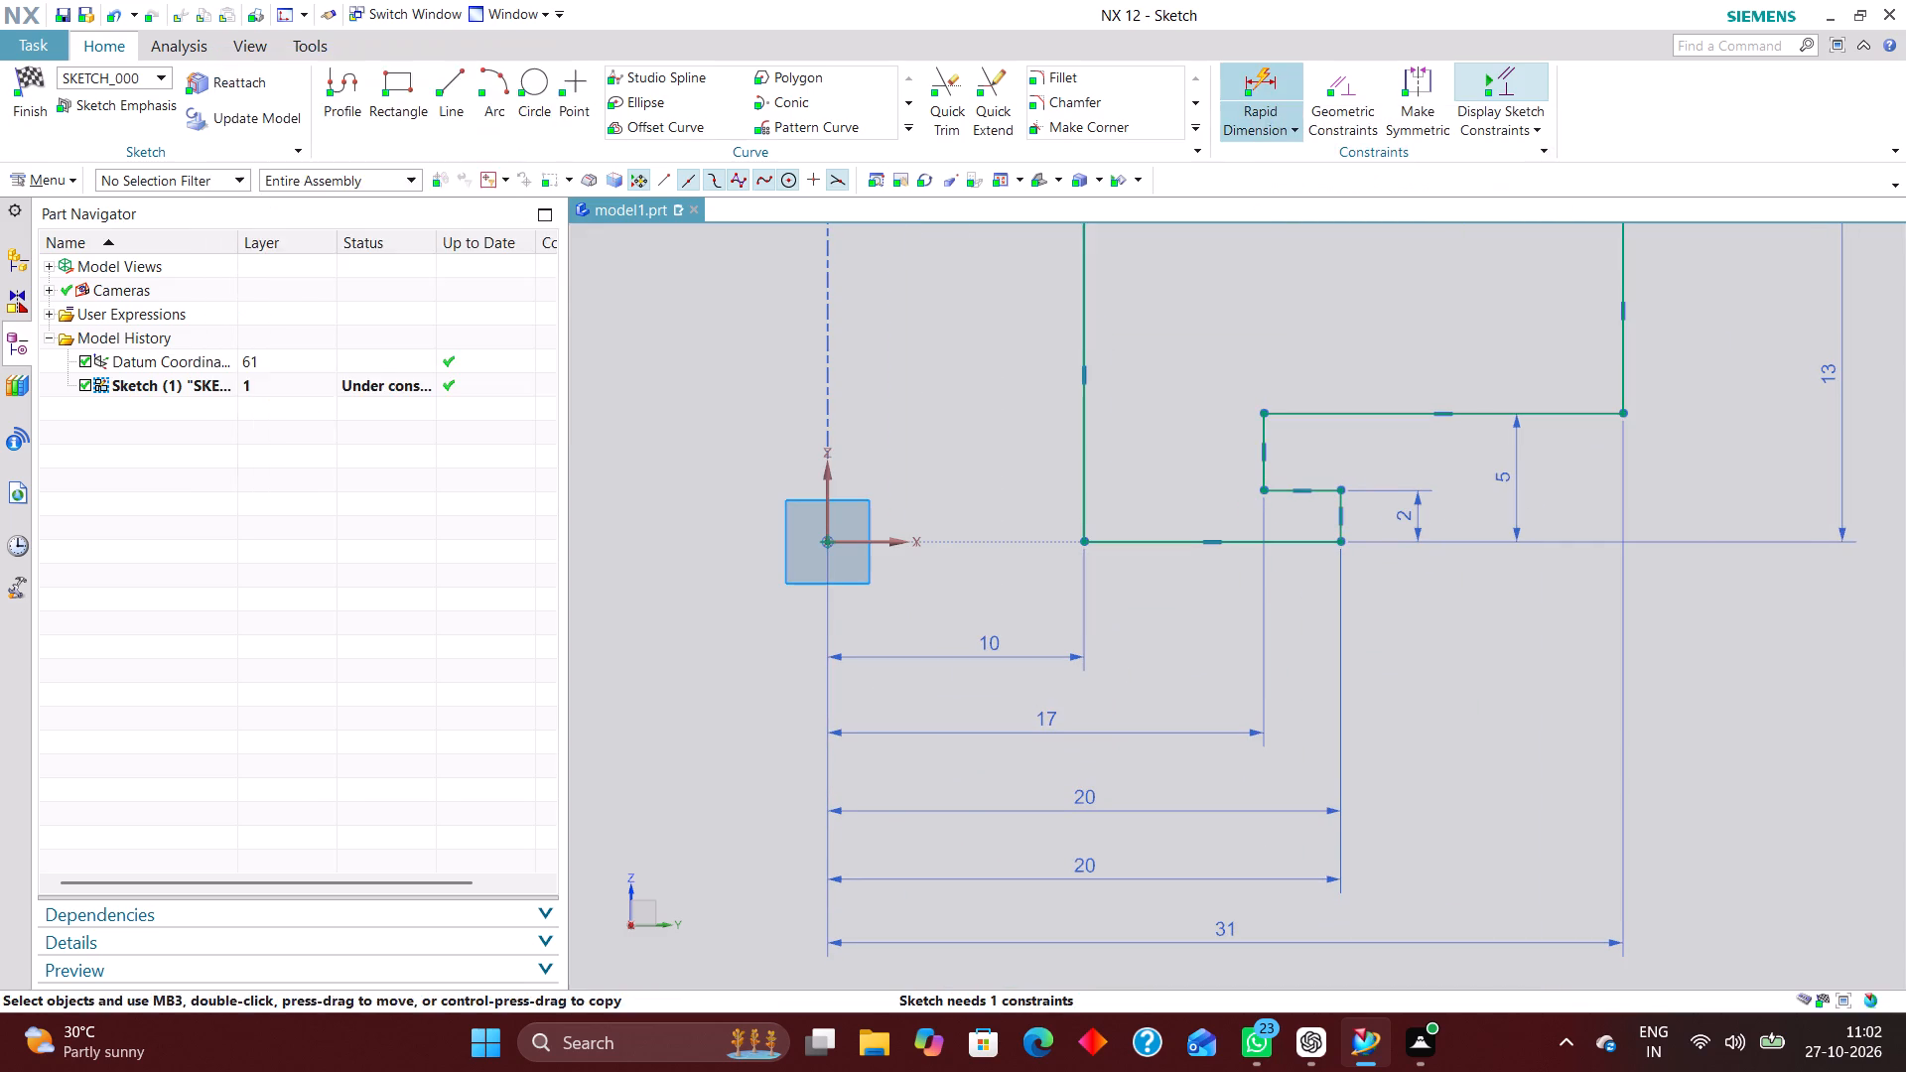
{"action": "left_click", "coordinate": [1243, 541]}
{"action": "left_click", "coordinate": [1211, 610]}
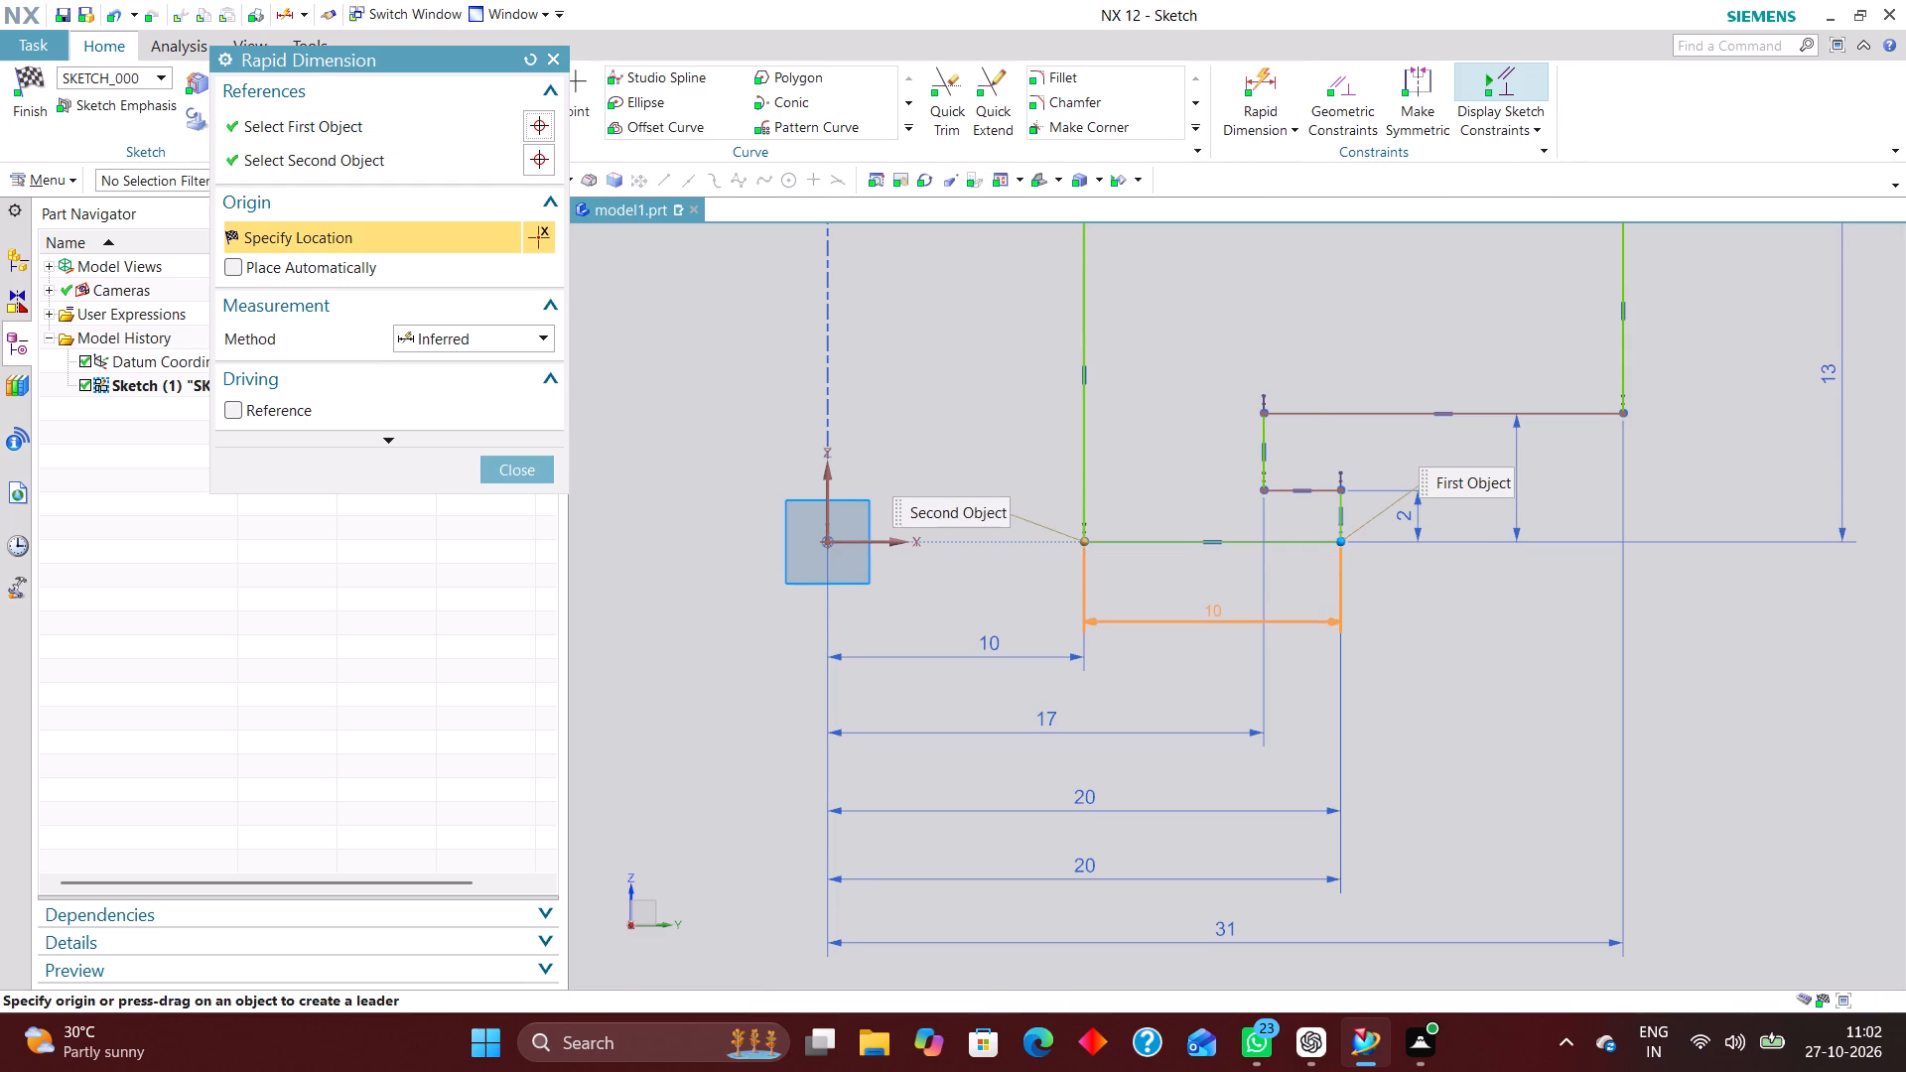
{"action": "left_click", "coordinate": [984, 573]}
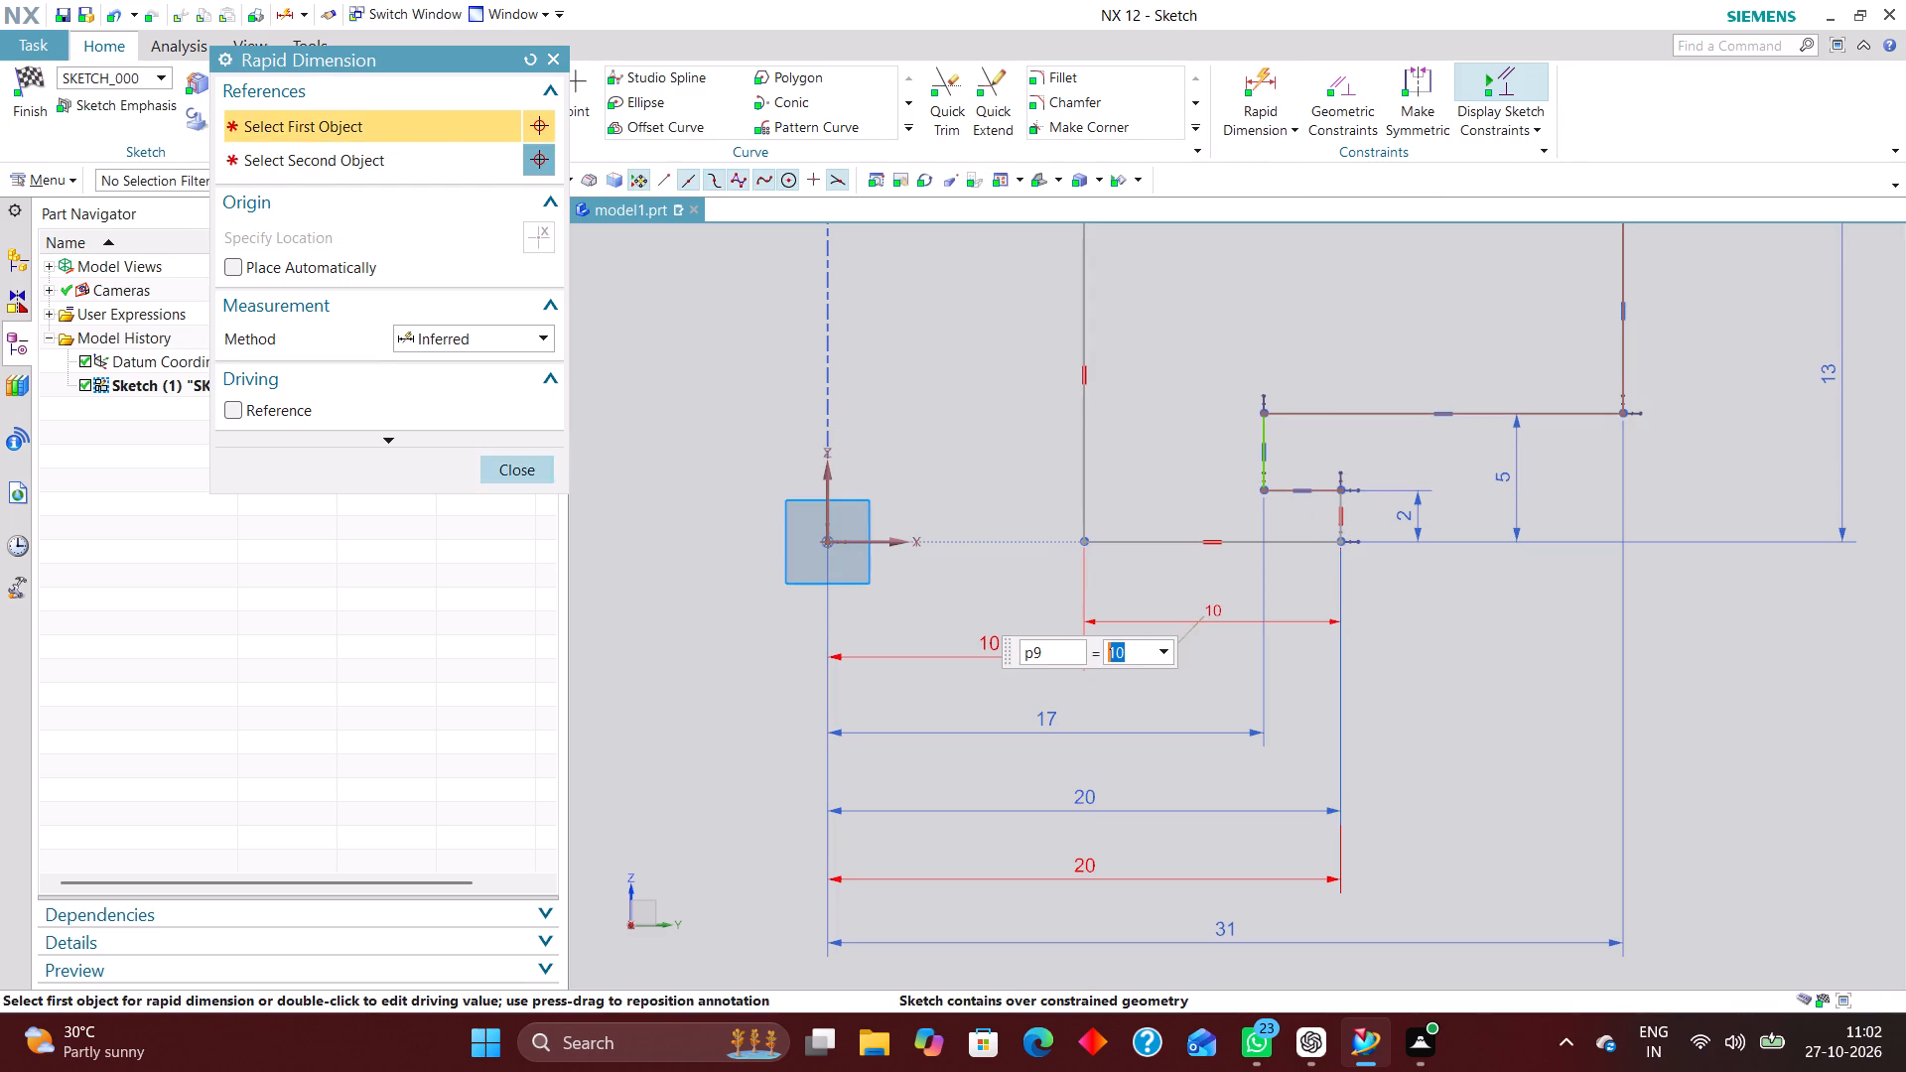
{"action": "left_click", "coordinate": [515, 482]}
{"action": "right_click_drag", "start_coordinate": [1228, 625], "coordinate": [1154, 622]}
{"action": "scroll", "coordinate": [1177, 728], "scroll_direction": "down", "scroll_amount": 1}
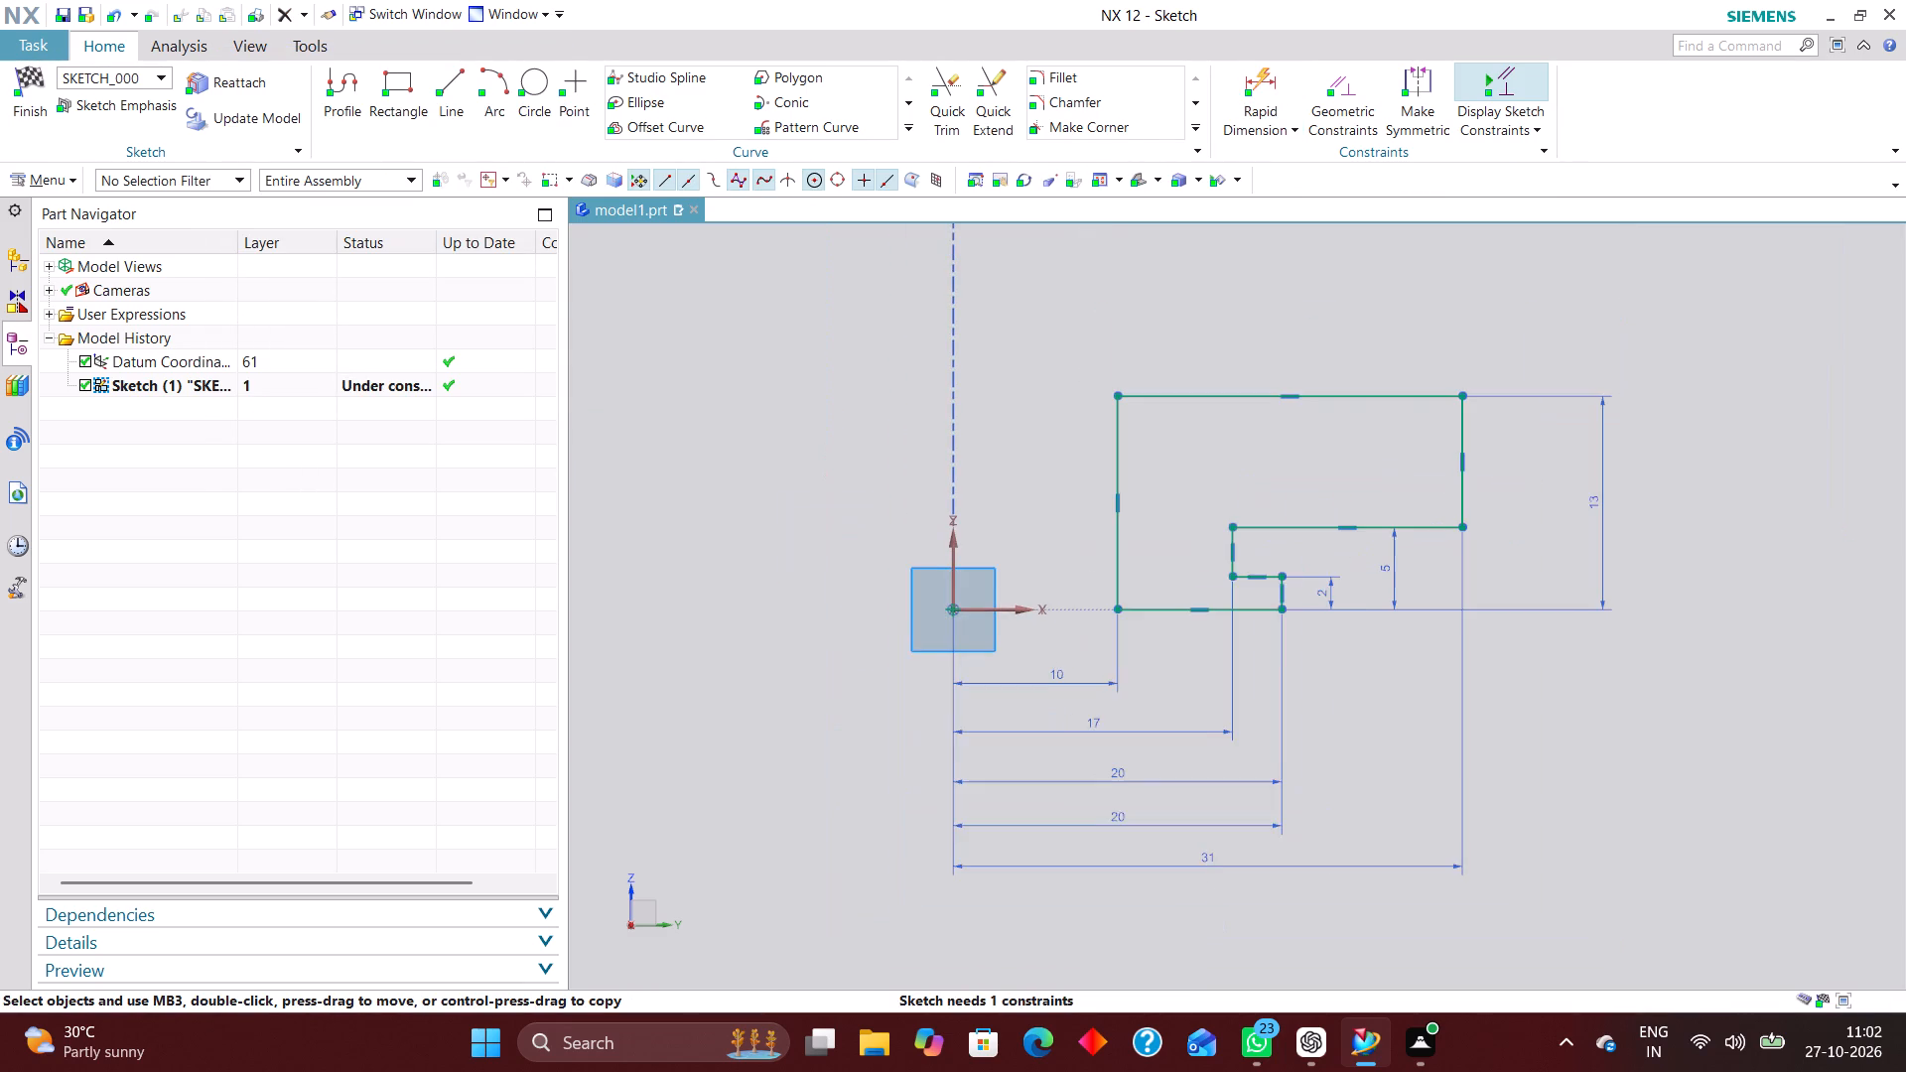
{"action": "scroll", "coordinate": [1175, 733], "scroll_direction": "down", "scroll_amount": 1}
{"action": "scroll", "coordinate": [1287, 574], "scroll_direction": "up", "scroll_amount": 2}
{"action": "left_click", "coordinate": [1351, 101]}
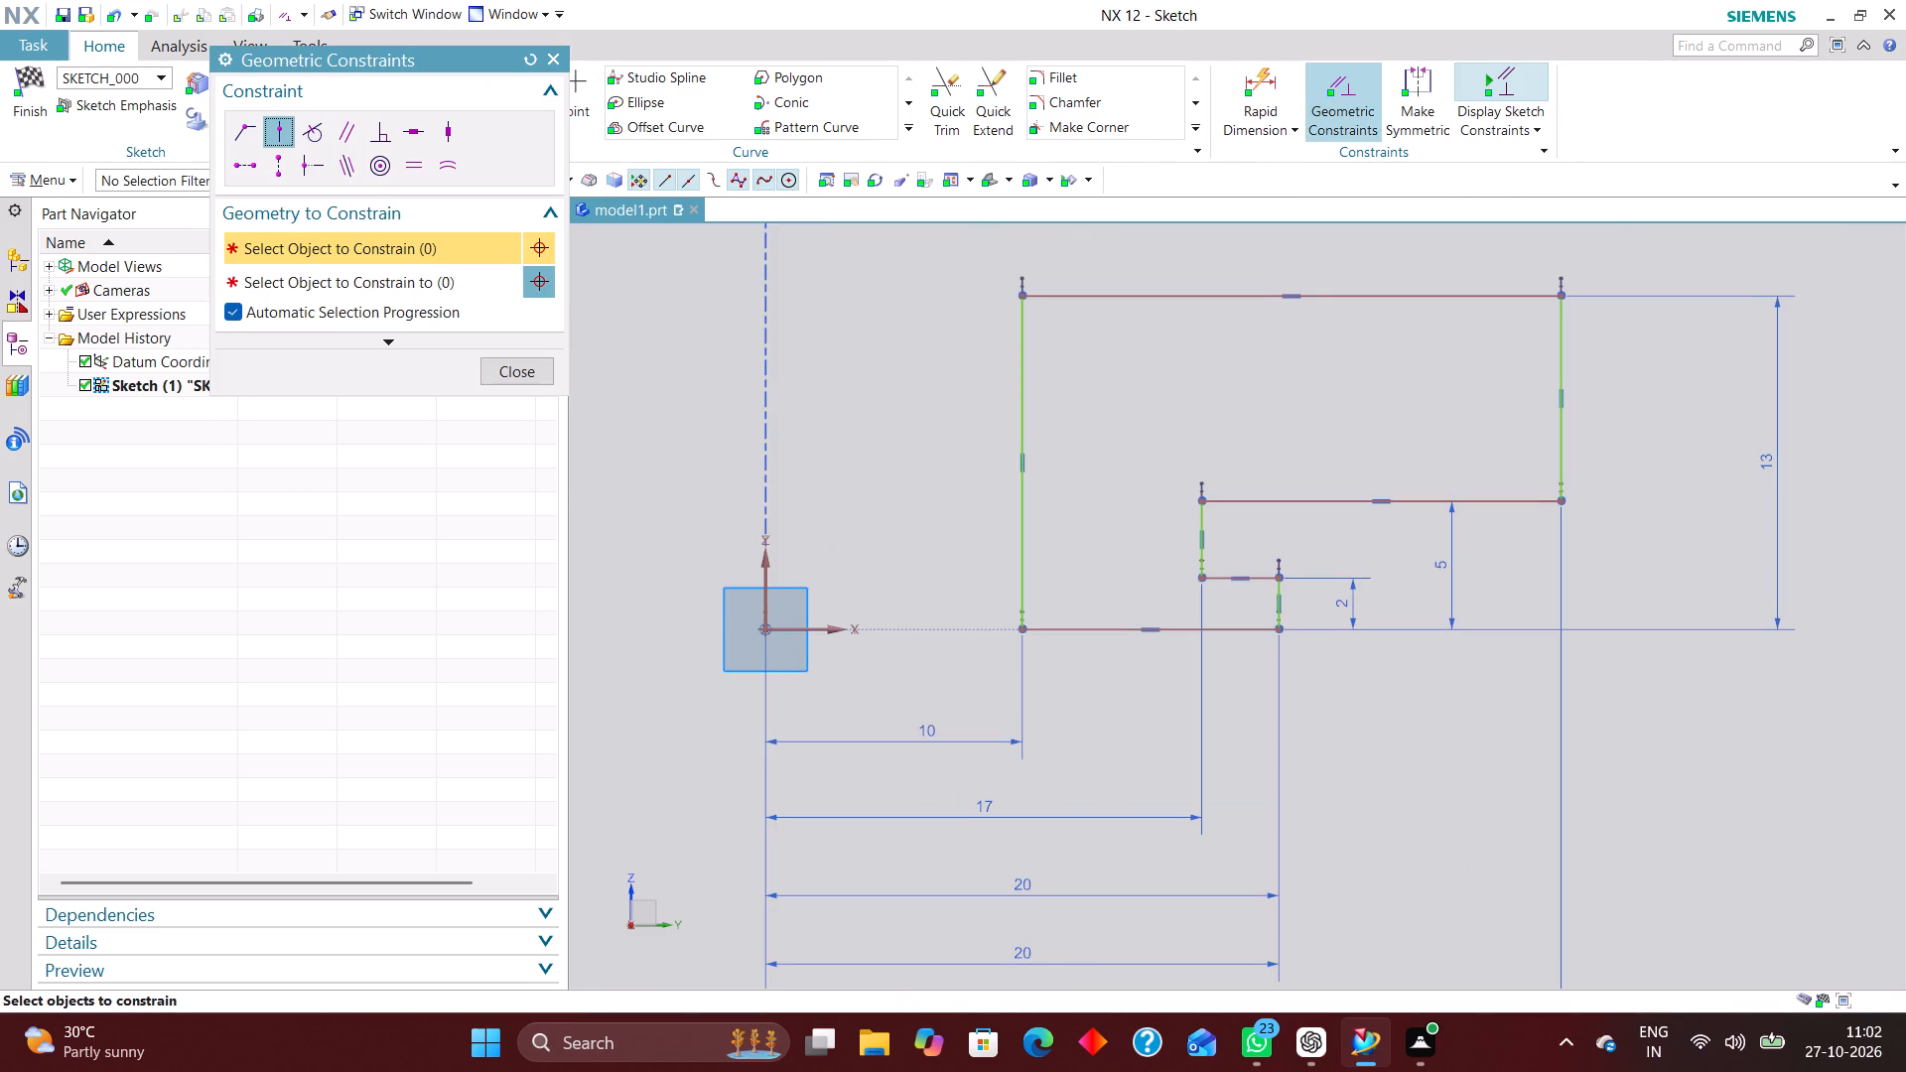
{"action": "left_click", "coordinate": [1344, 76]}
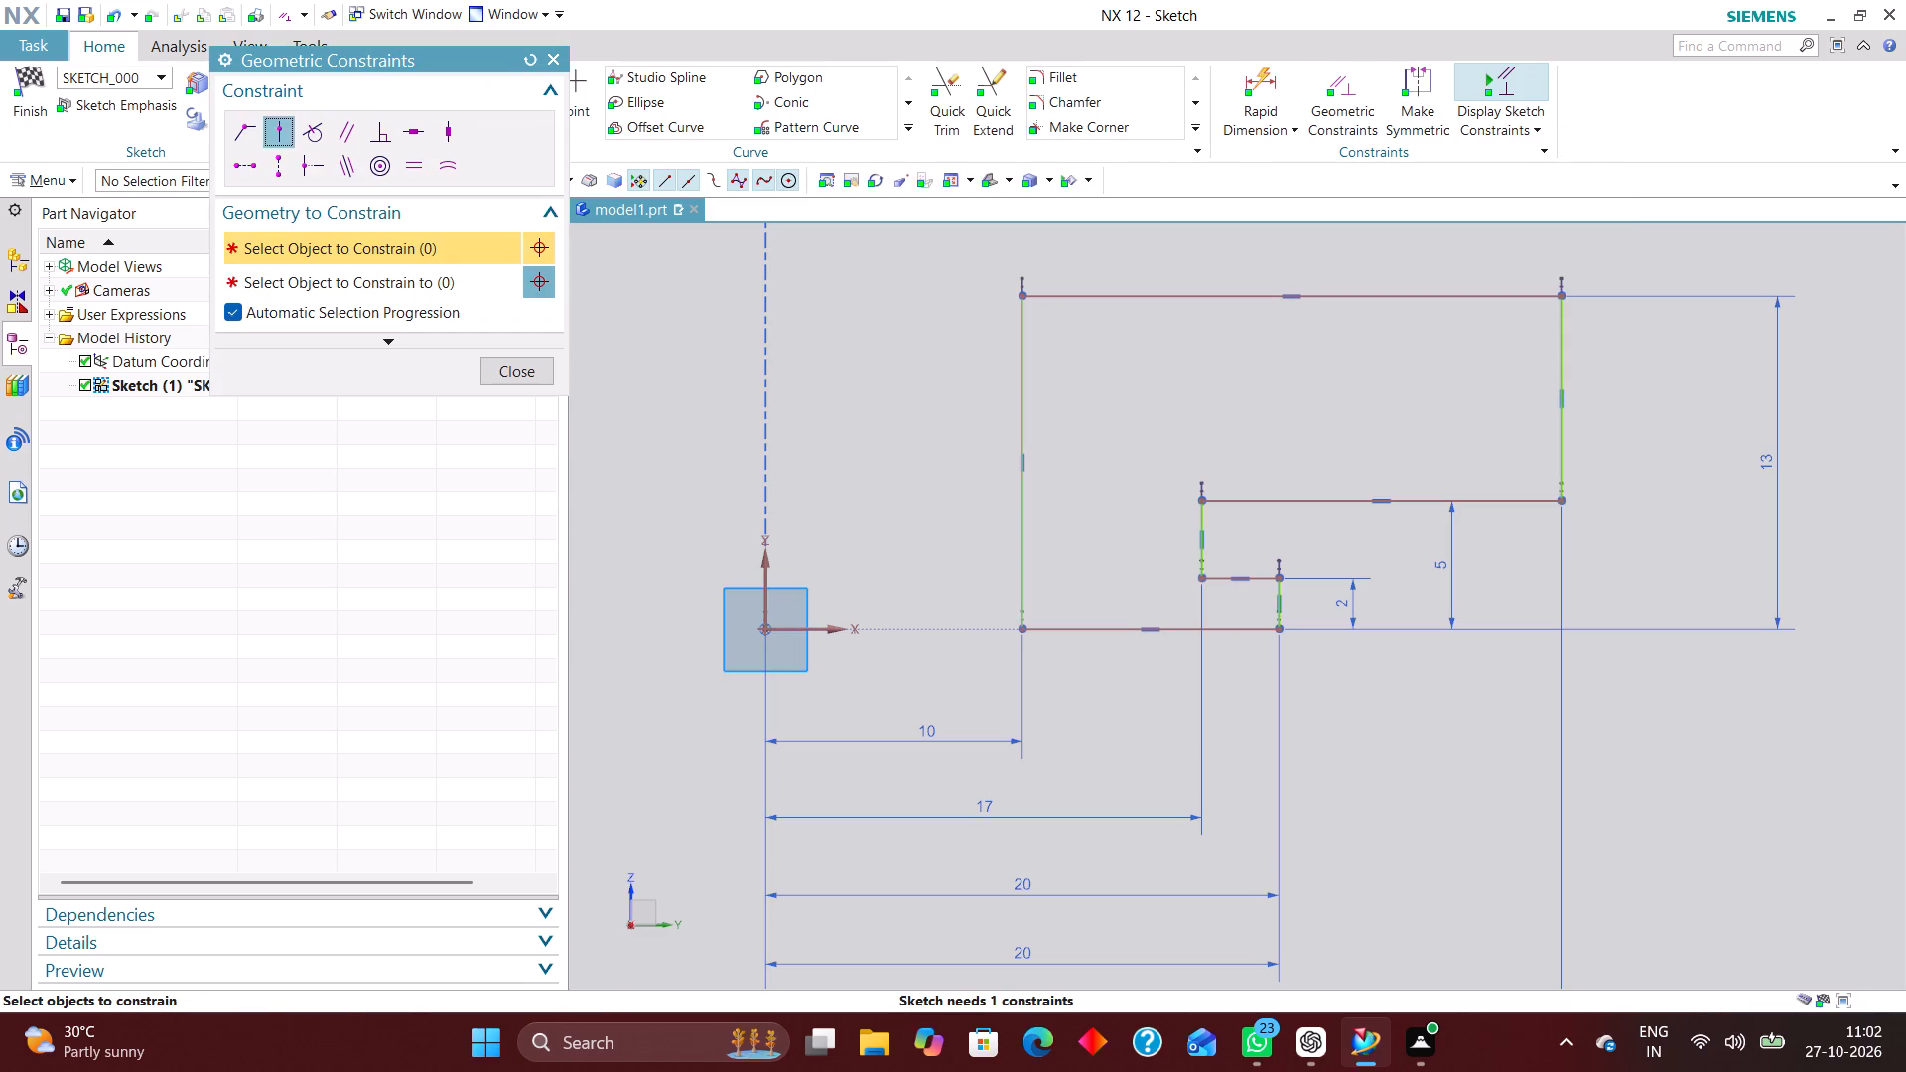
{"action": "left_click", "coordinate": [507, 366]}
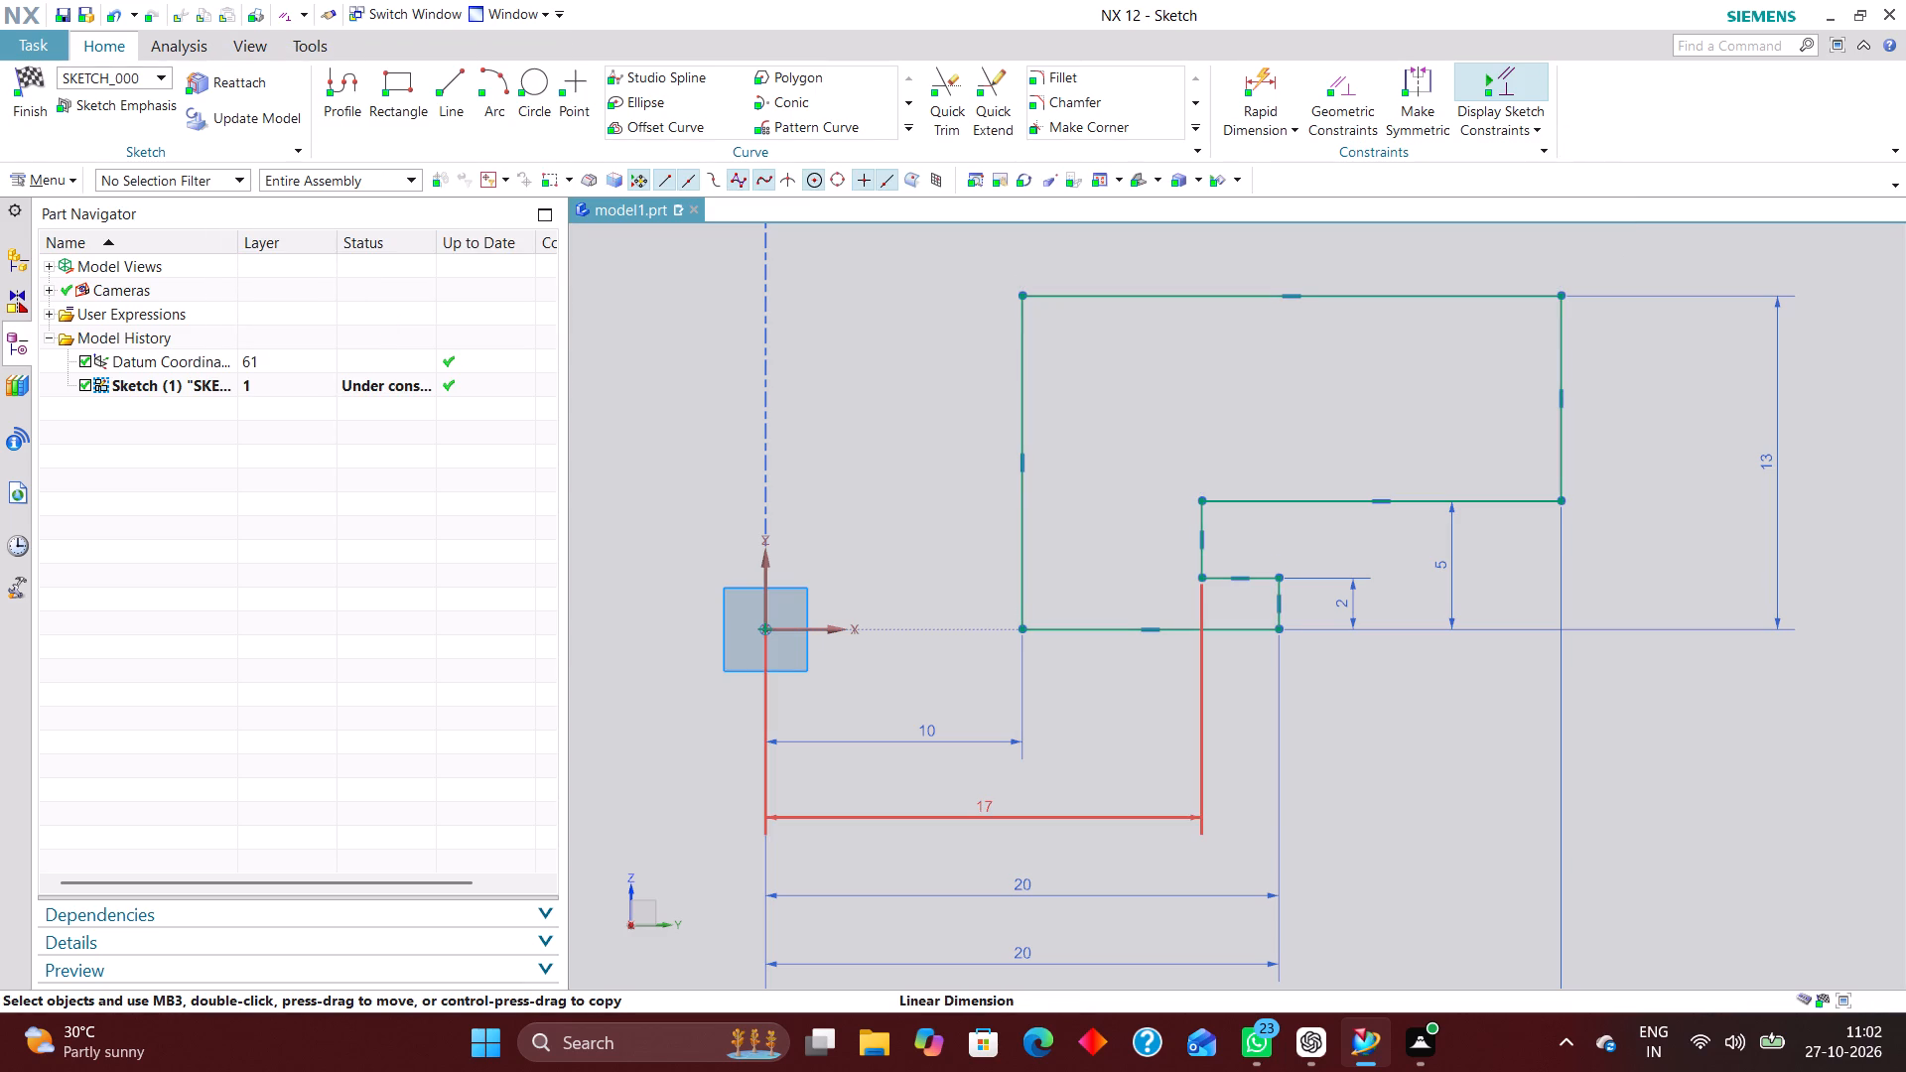
Constrain the midpoint of the profile's bottom horizontal line onto the X axis with Point on Curve, and finish the sketch.
{"action": "left_click_drag", "start_coordinate": [1566, 476], "coordinate": [1612, 451]}
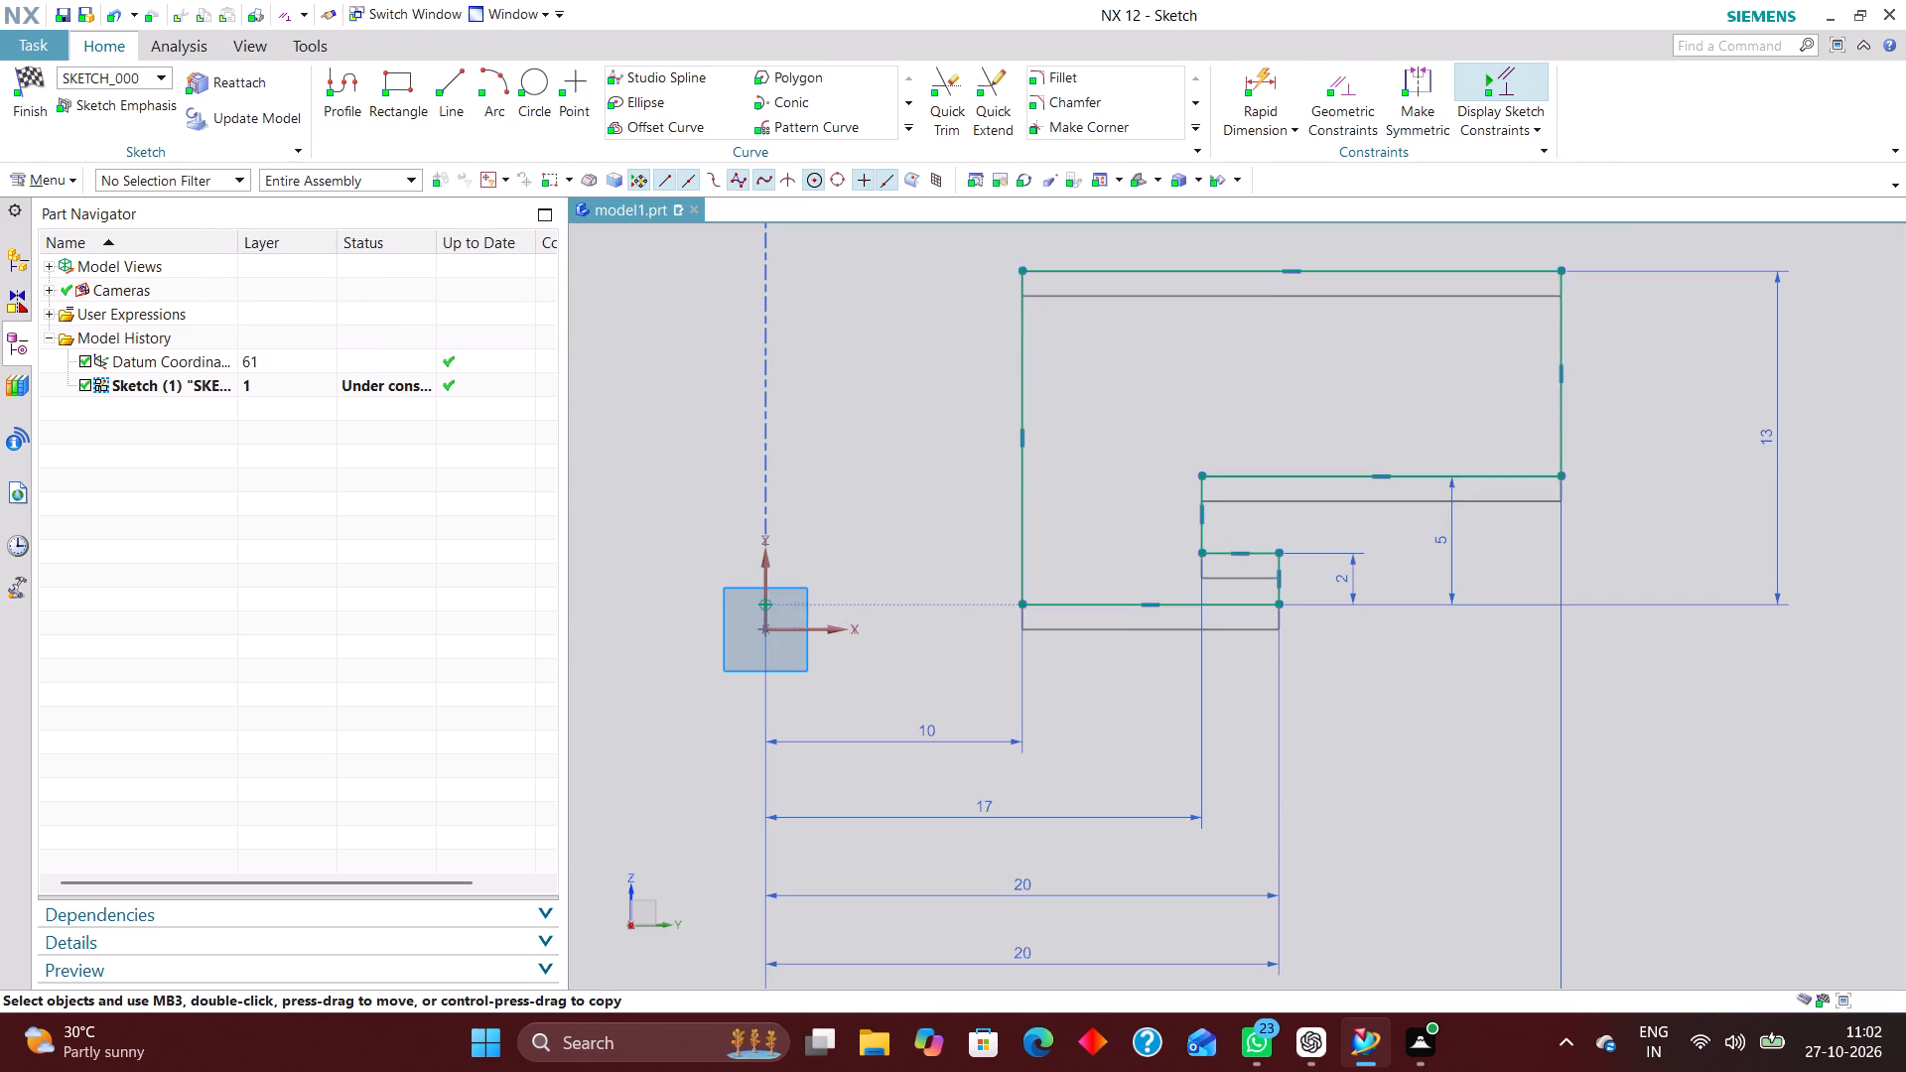
{"action": "left_click_drag", "start_coordinate": [1612, 451], "coordinate": [1619, 458]}
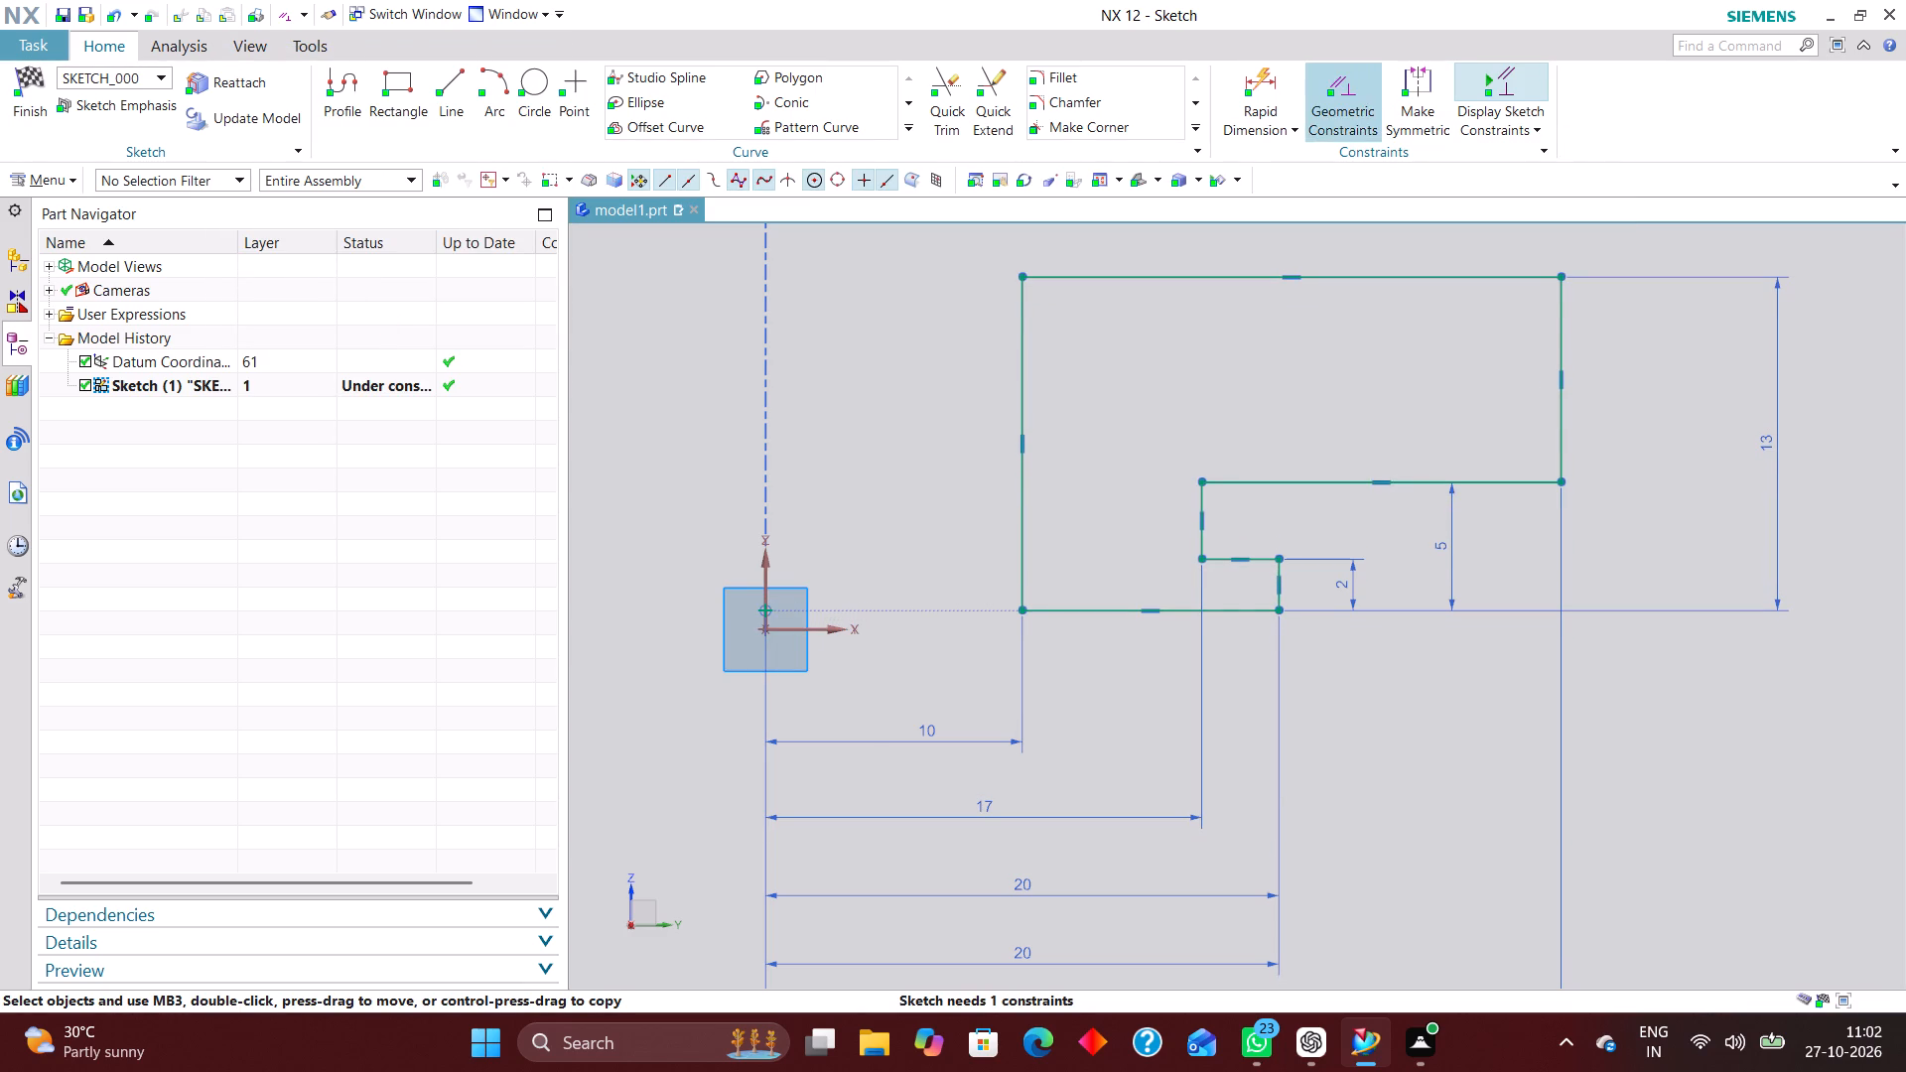
{"action": "left_click", "coordinate": [1350, 76]}
{"action": "left_click", "coordinate": [1152, 610]}
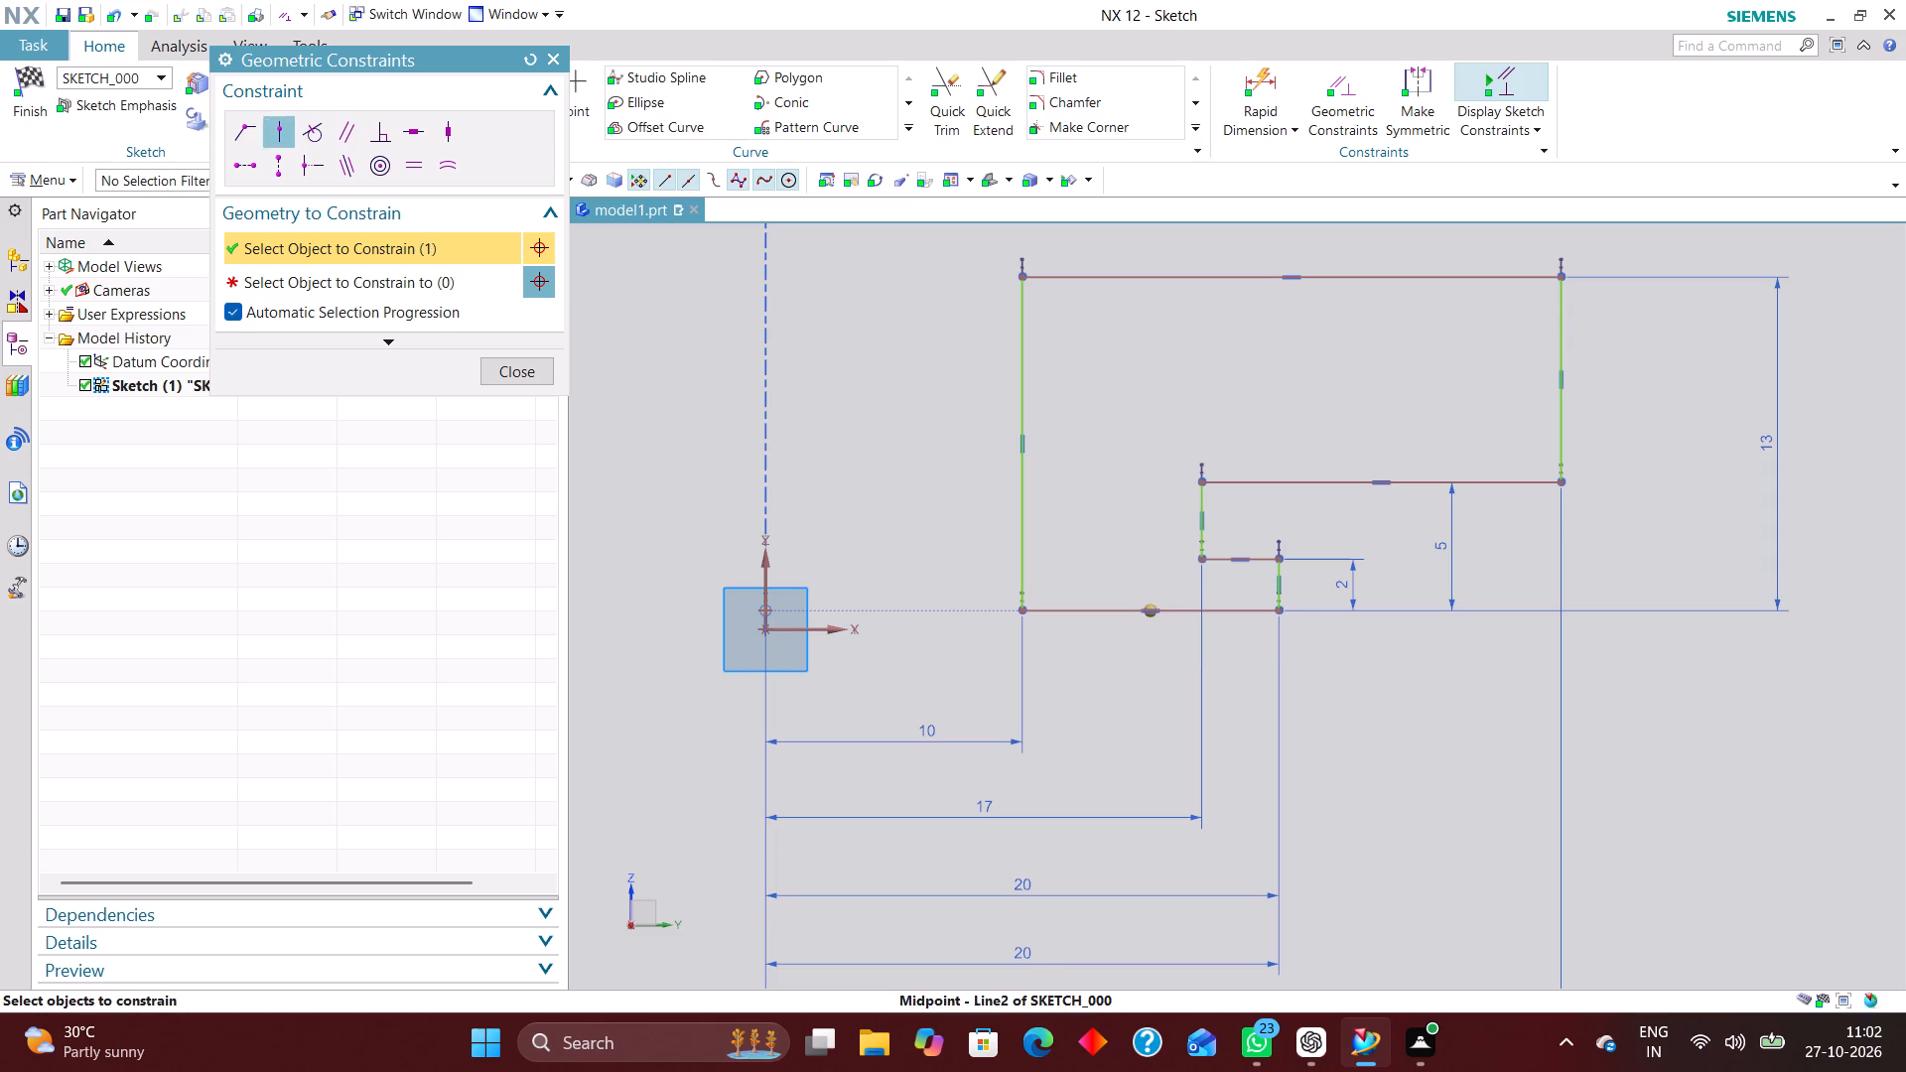
{"action": "left_click", "coordinate": [830, 627]}
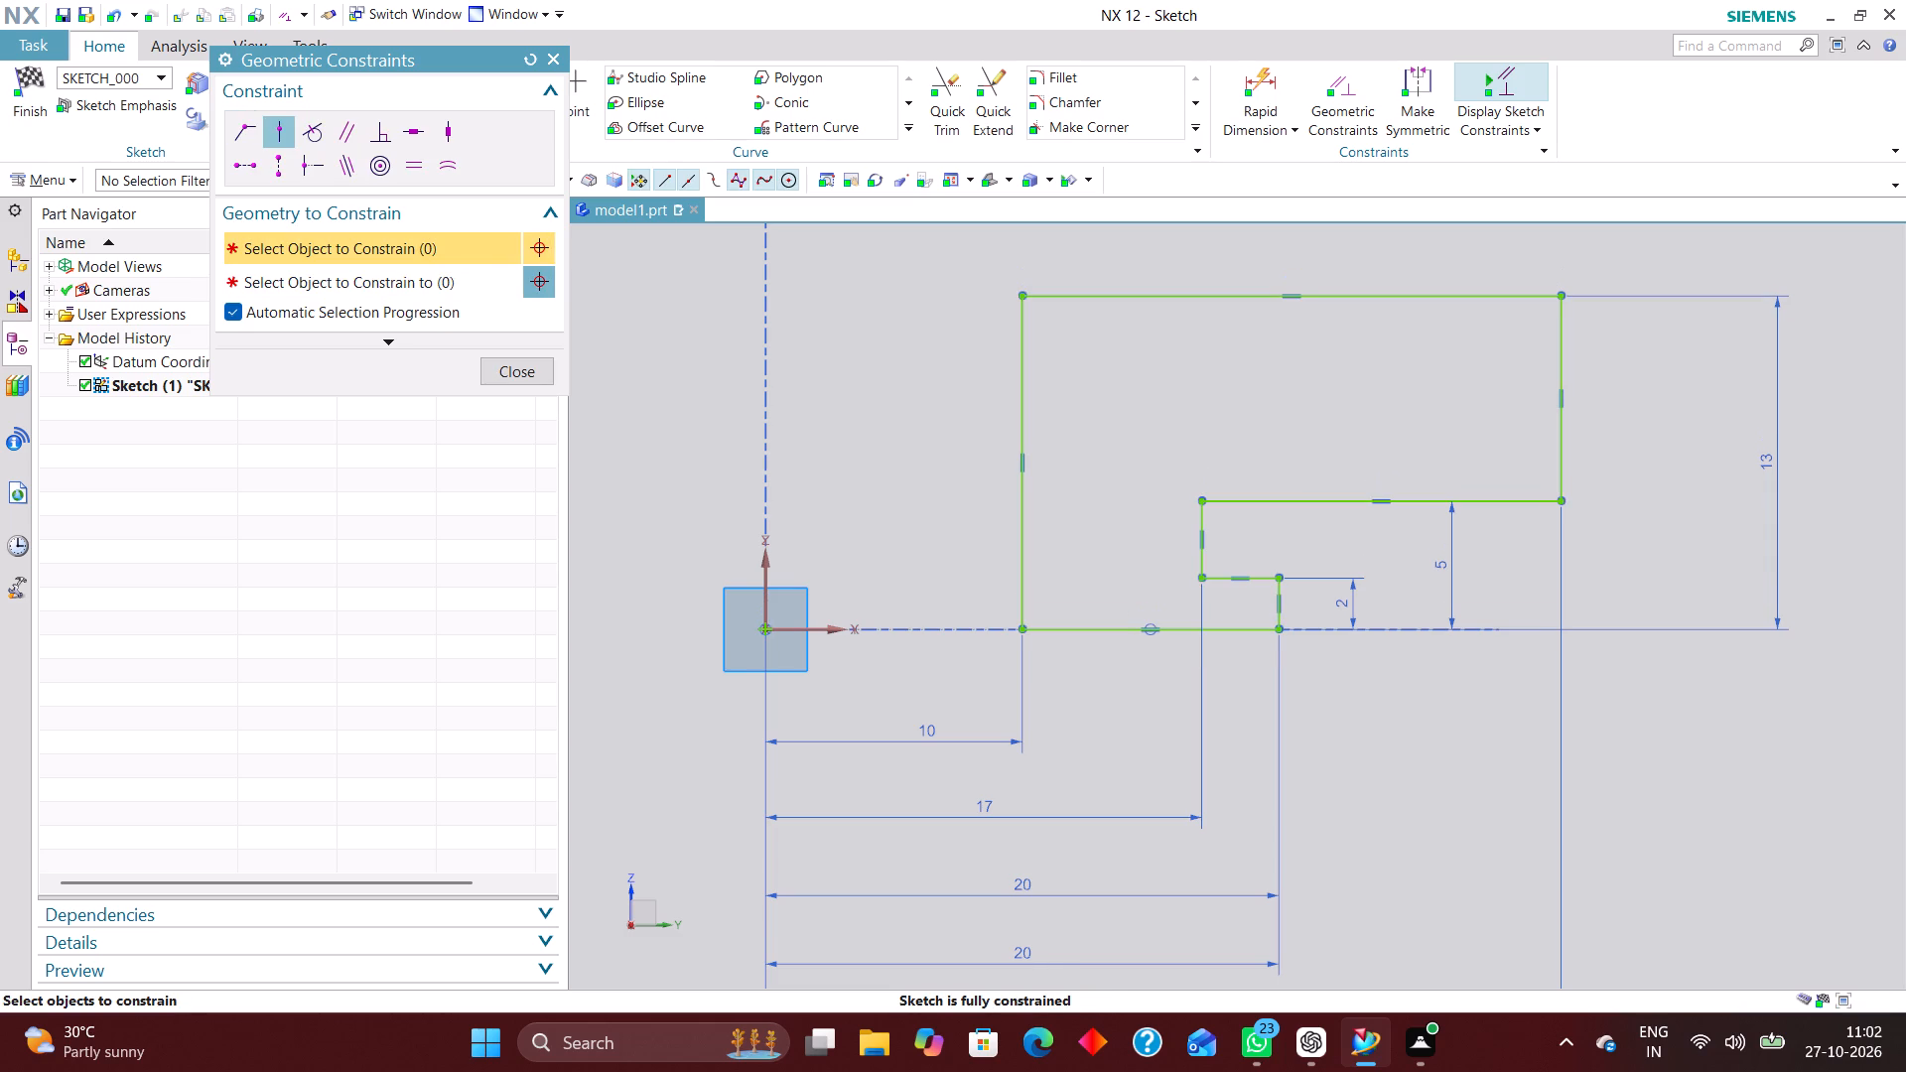
{"action": "left_click", "coordinate": [541, 370]}
{"action": "scroll", "coordinate": [1028, 610], "scroll_direction": "down", "scroll_amount": 3}
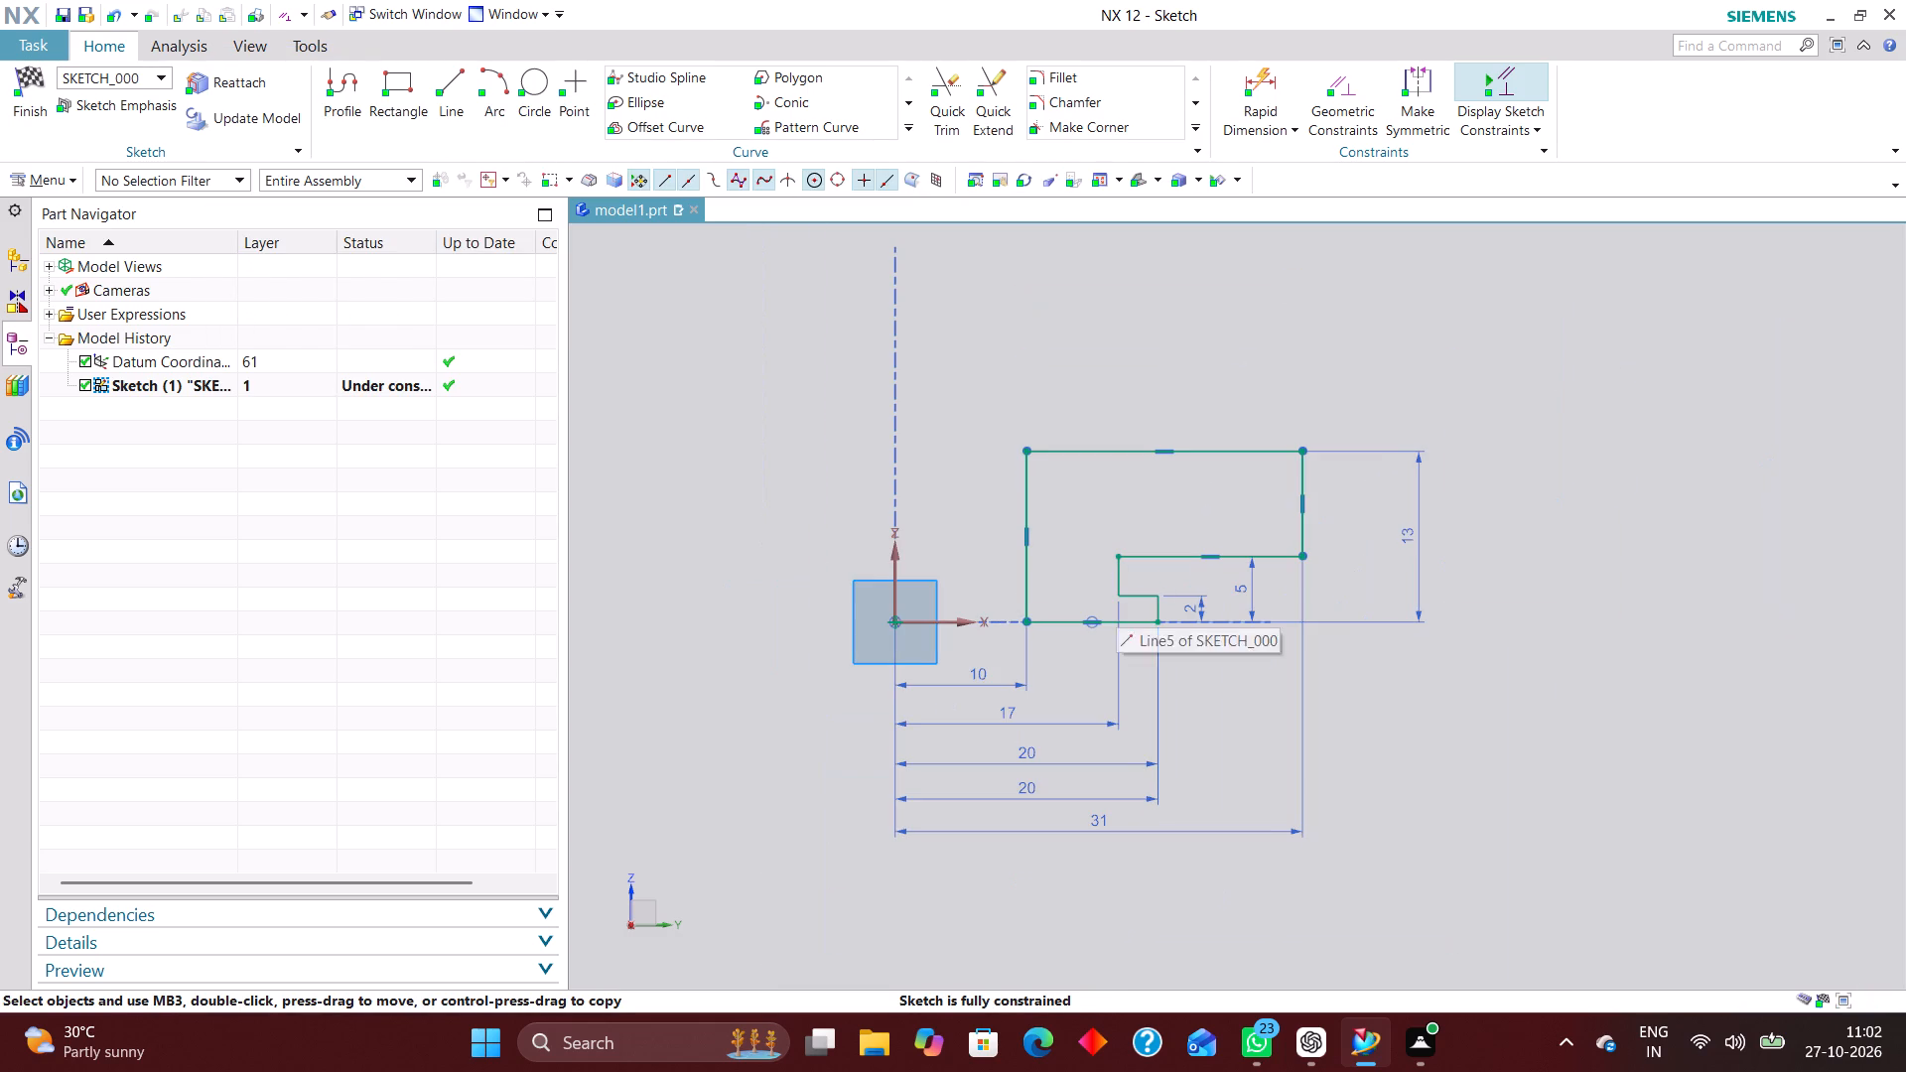
{"action": "left_click", "coordinate": [29, 76]}
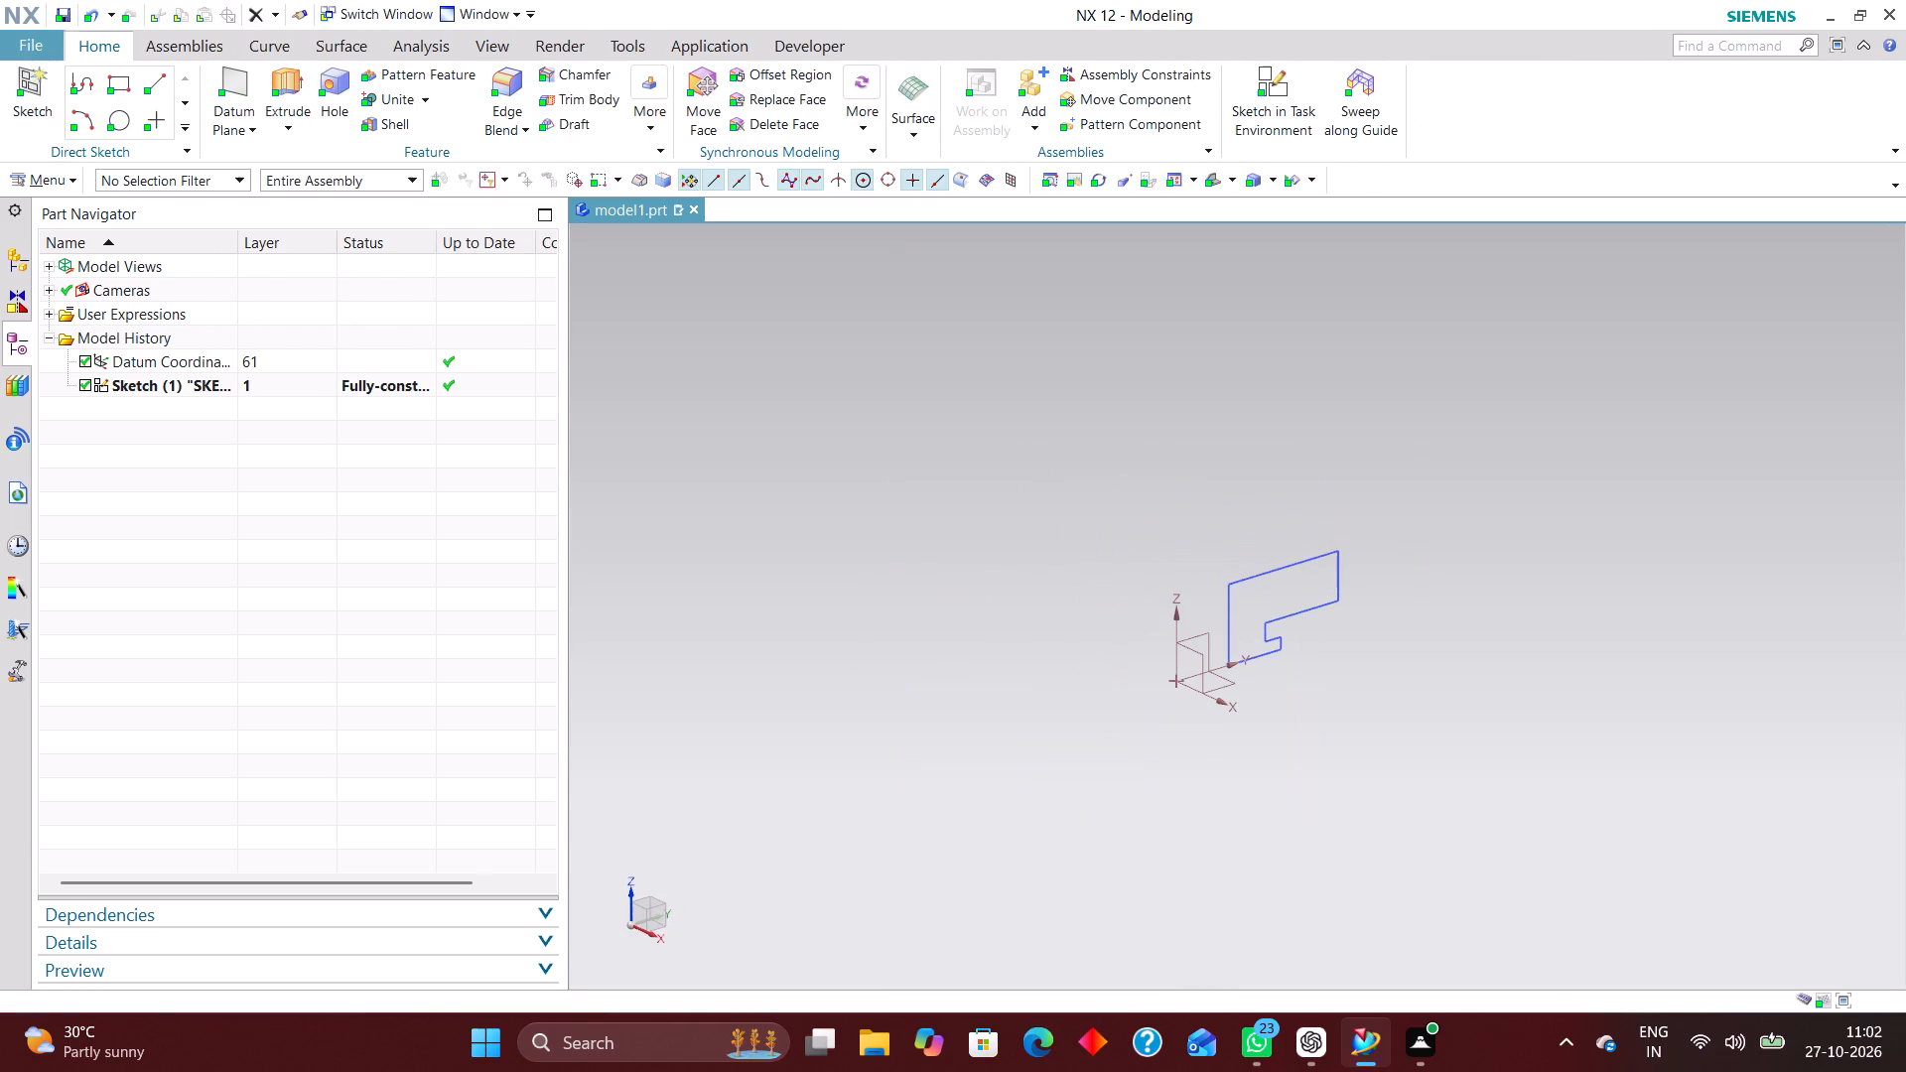
Revolve the stepped profile sketch 360° about the Z axis of the datum coordinate system, with Boolean set to None.
{"action": "left_click", "coordinate": [291, 129]}
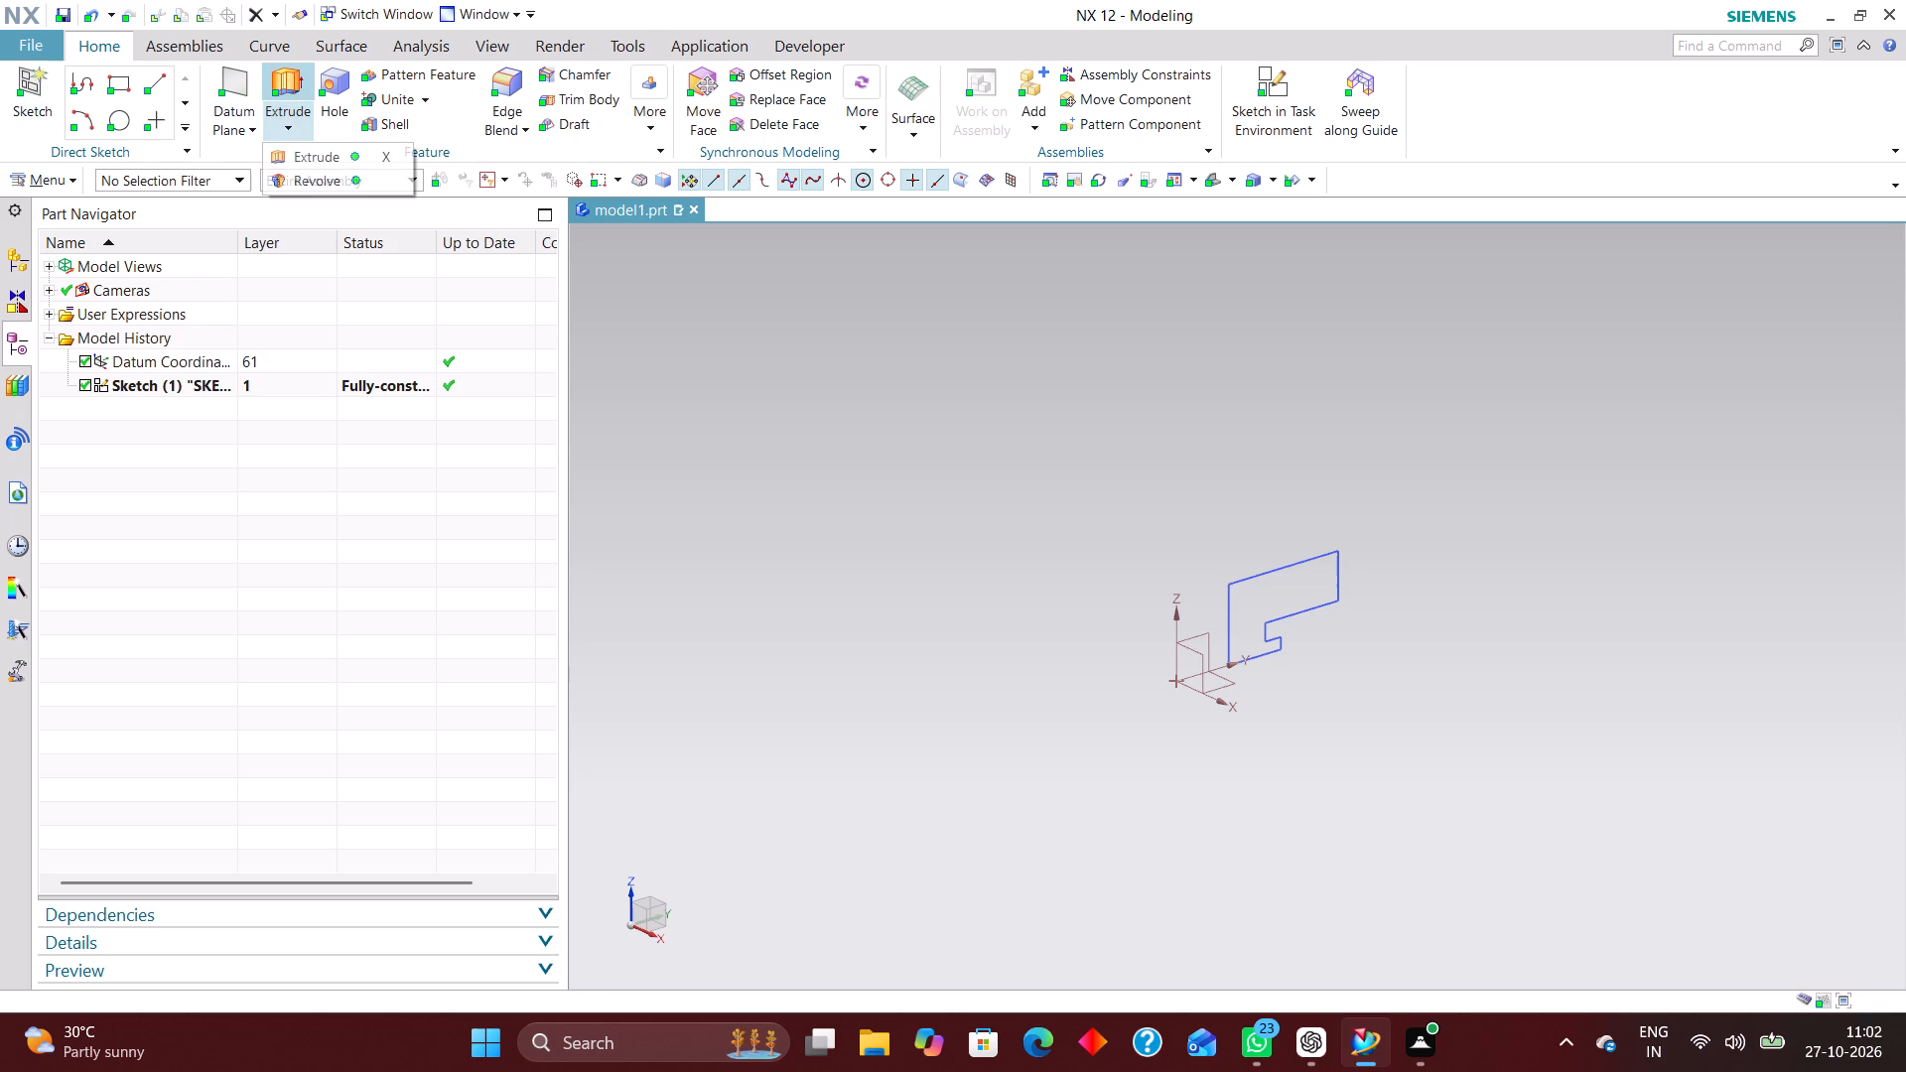
{"action": "left_click", "coordinate": [329, 179]}
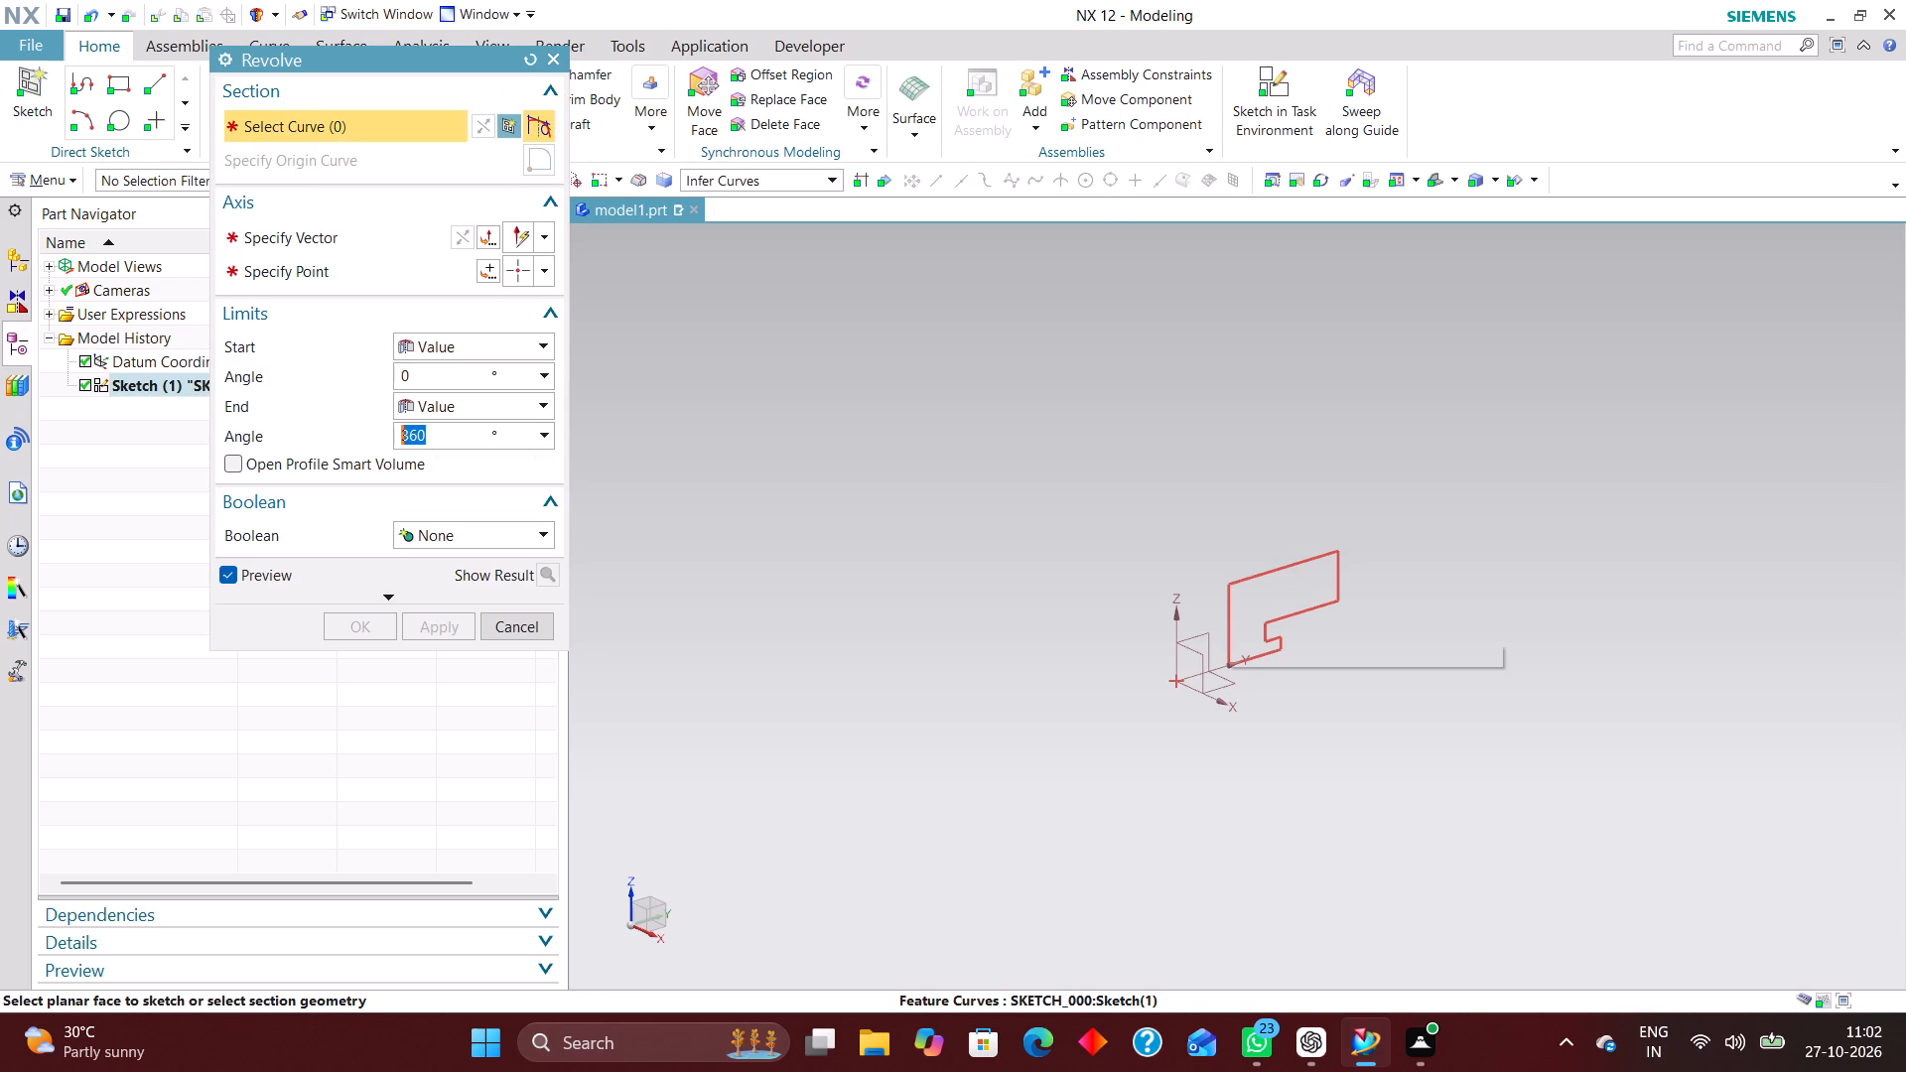
{"action": "left_click", "coordinate": [1225, 615]}
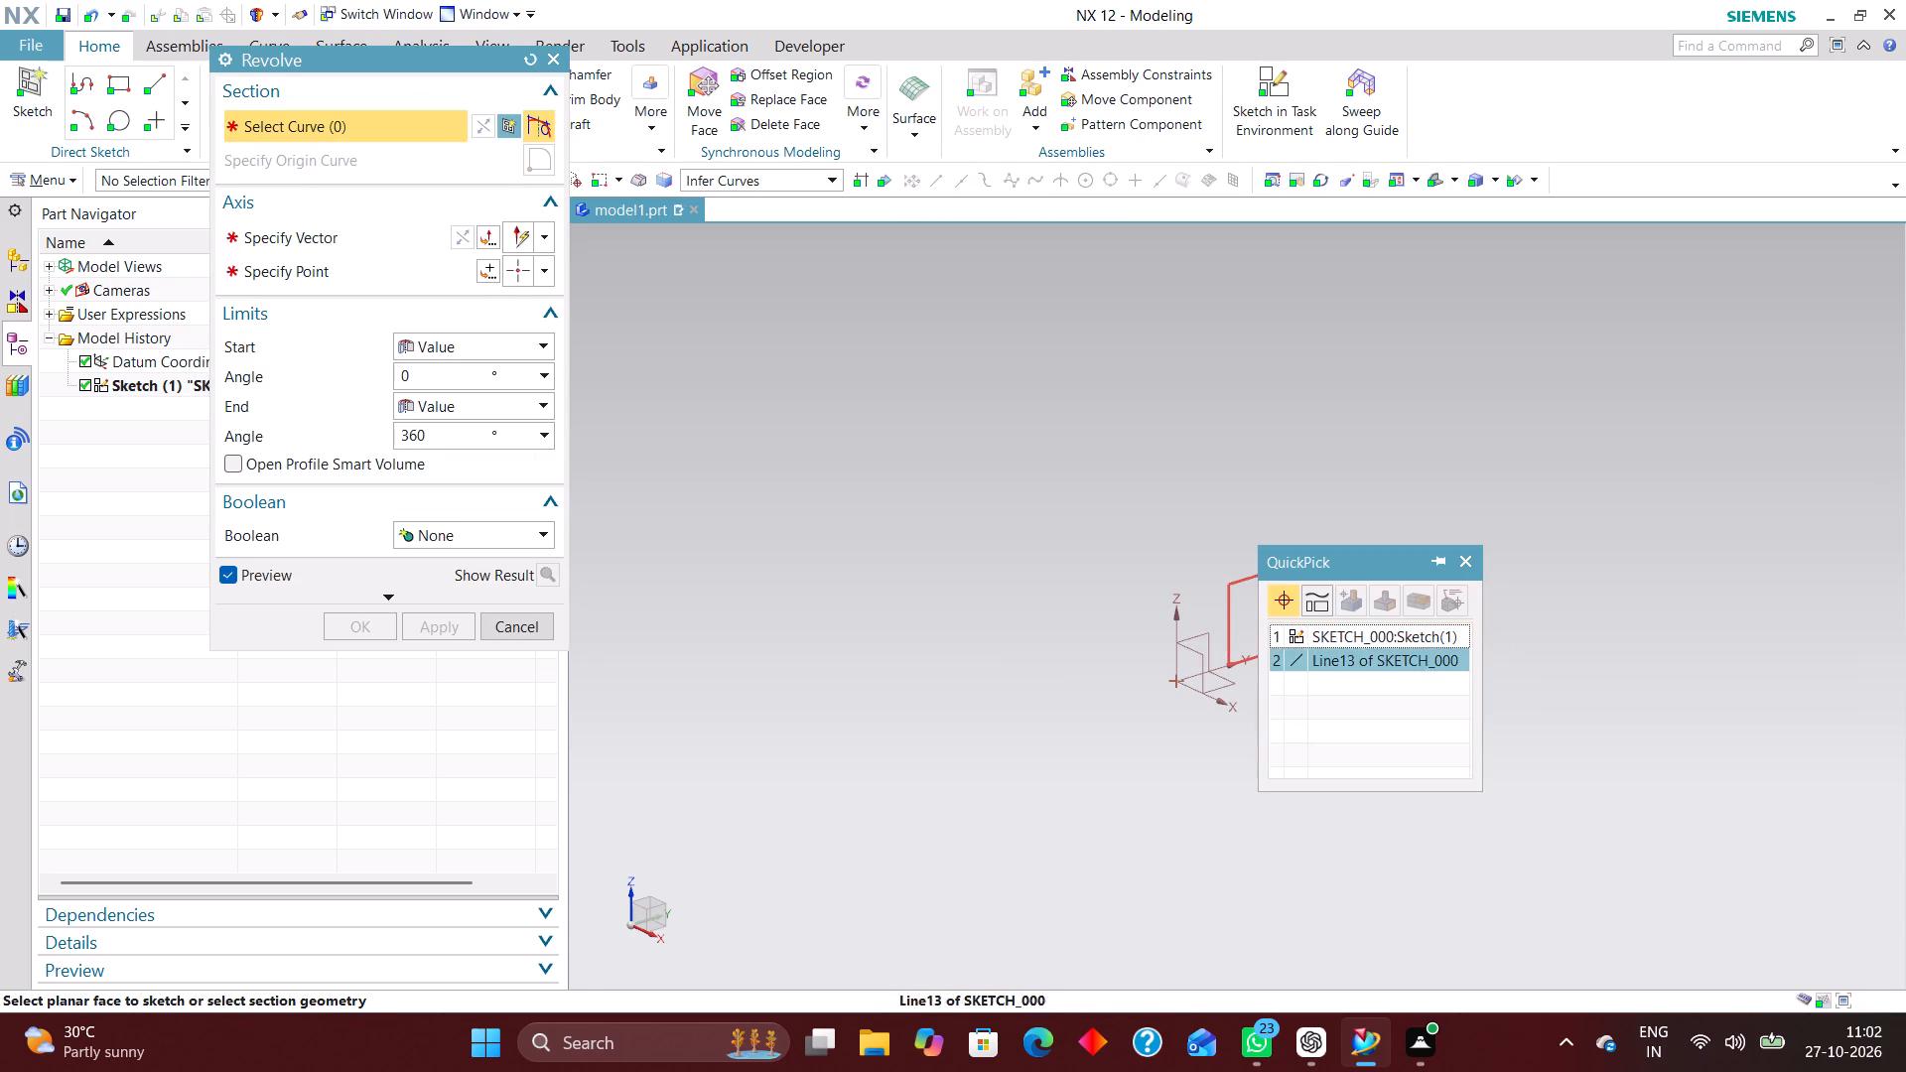
{"action": "left_click", "coordinate": [1347, 634]}
{"action": "left_click", "coordinate": [348, 240]}
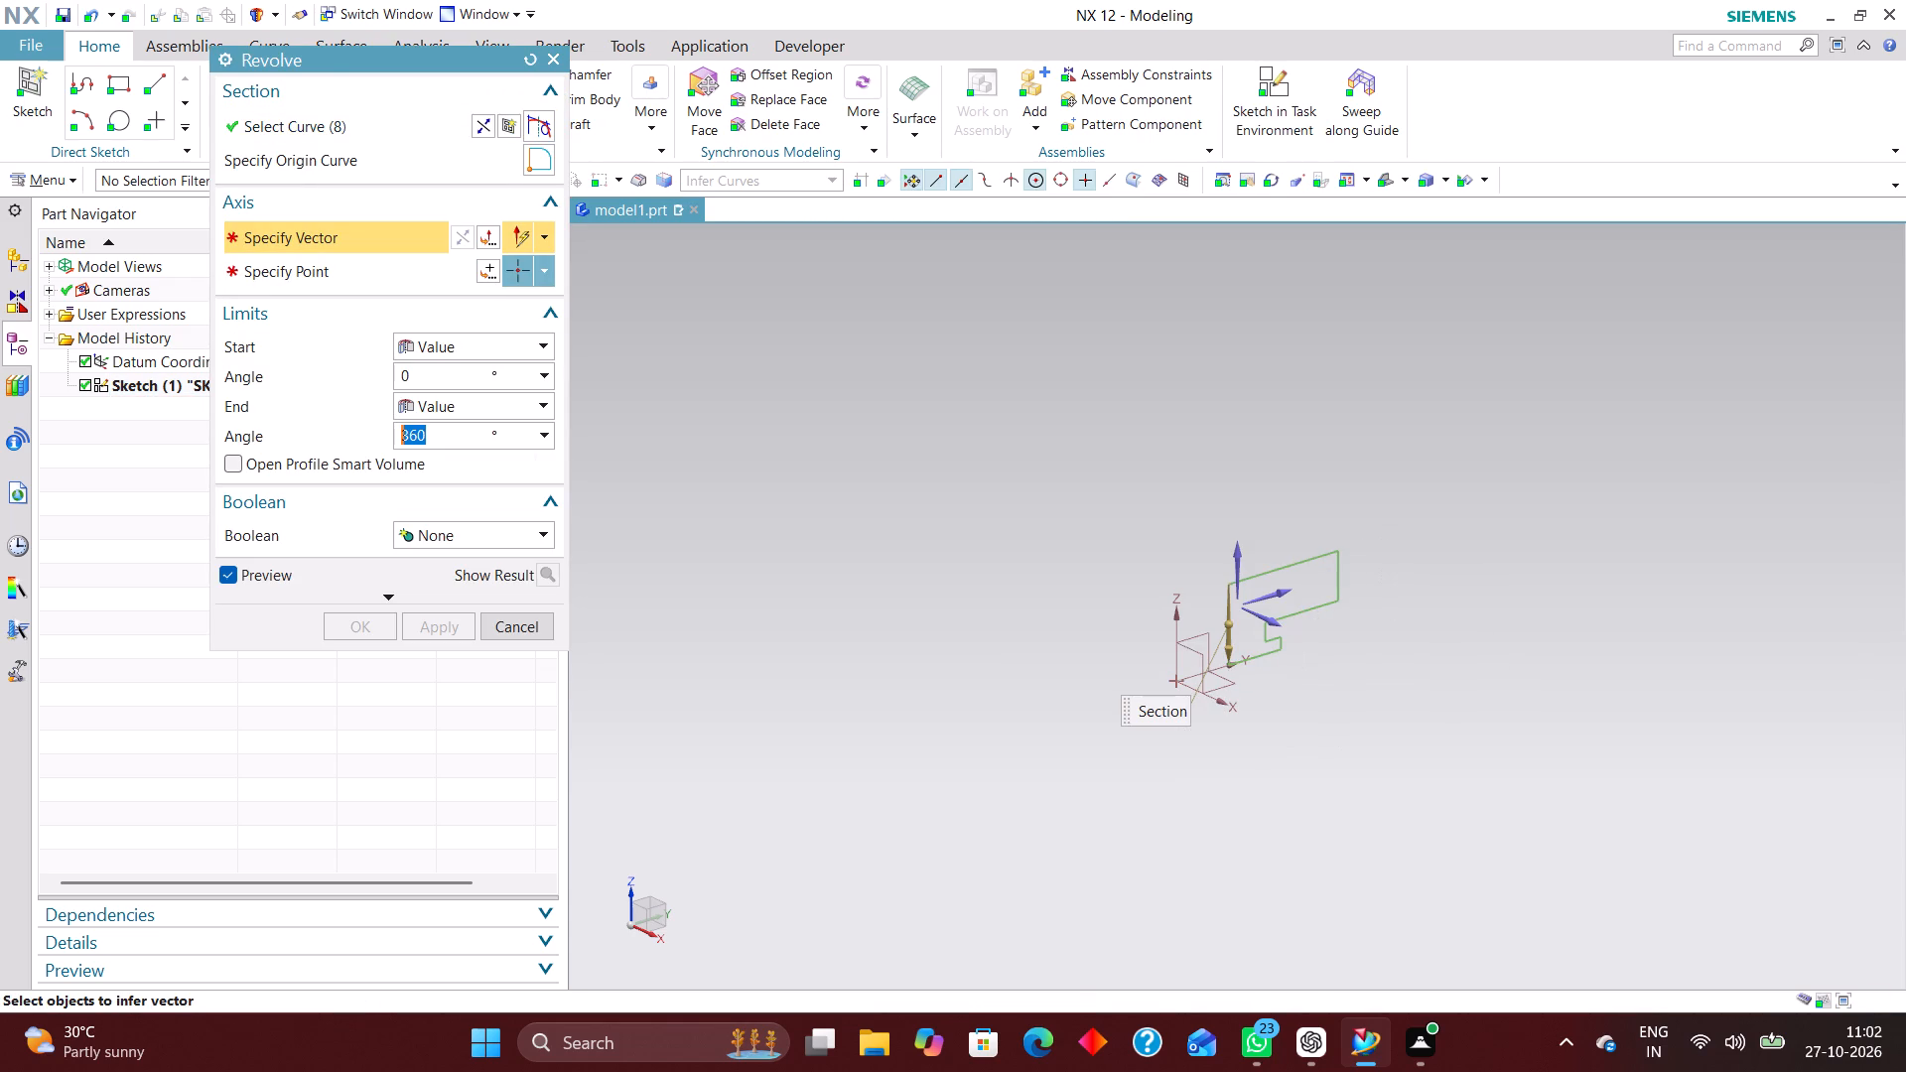
{"action": "left_click", "coordinate": [1168, 608]}
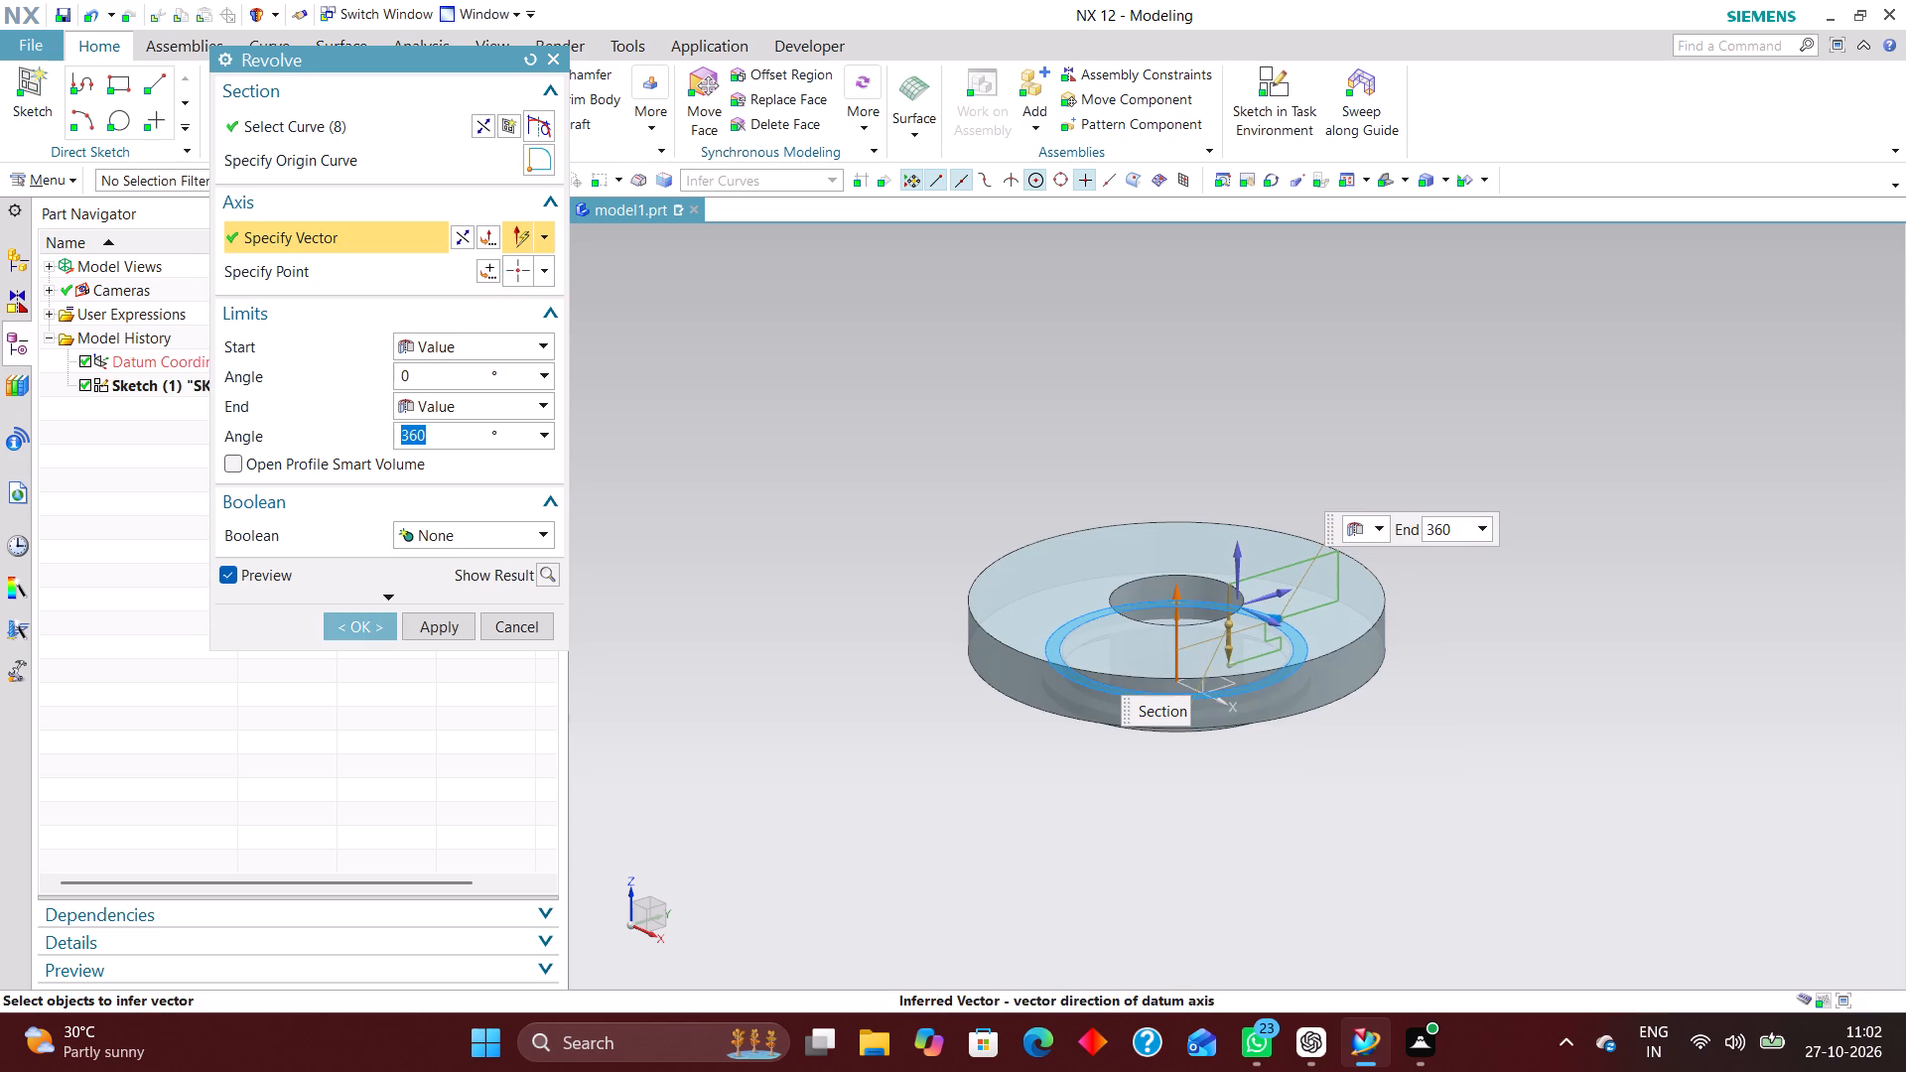
{"action": "middle_click_drag", "start_coordinate": [1367, 938], "coordinate": [1372, 839]}
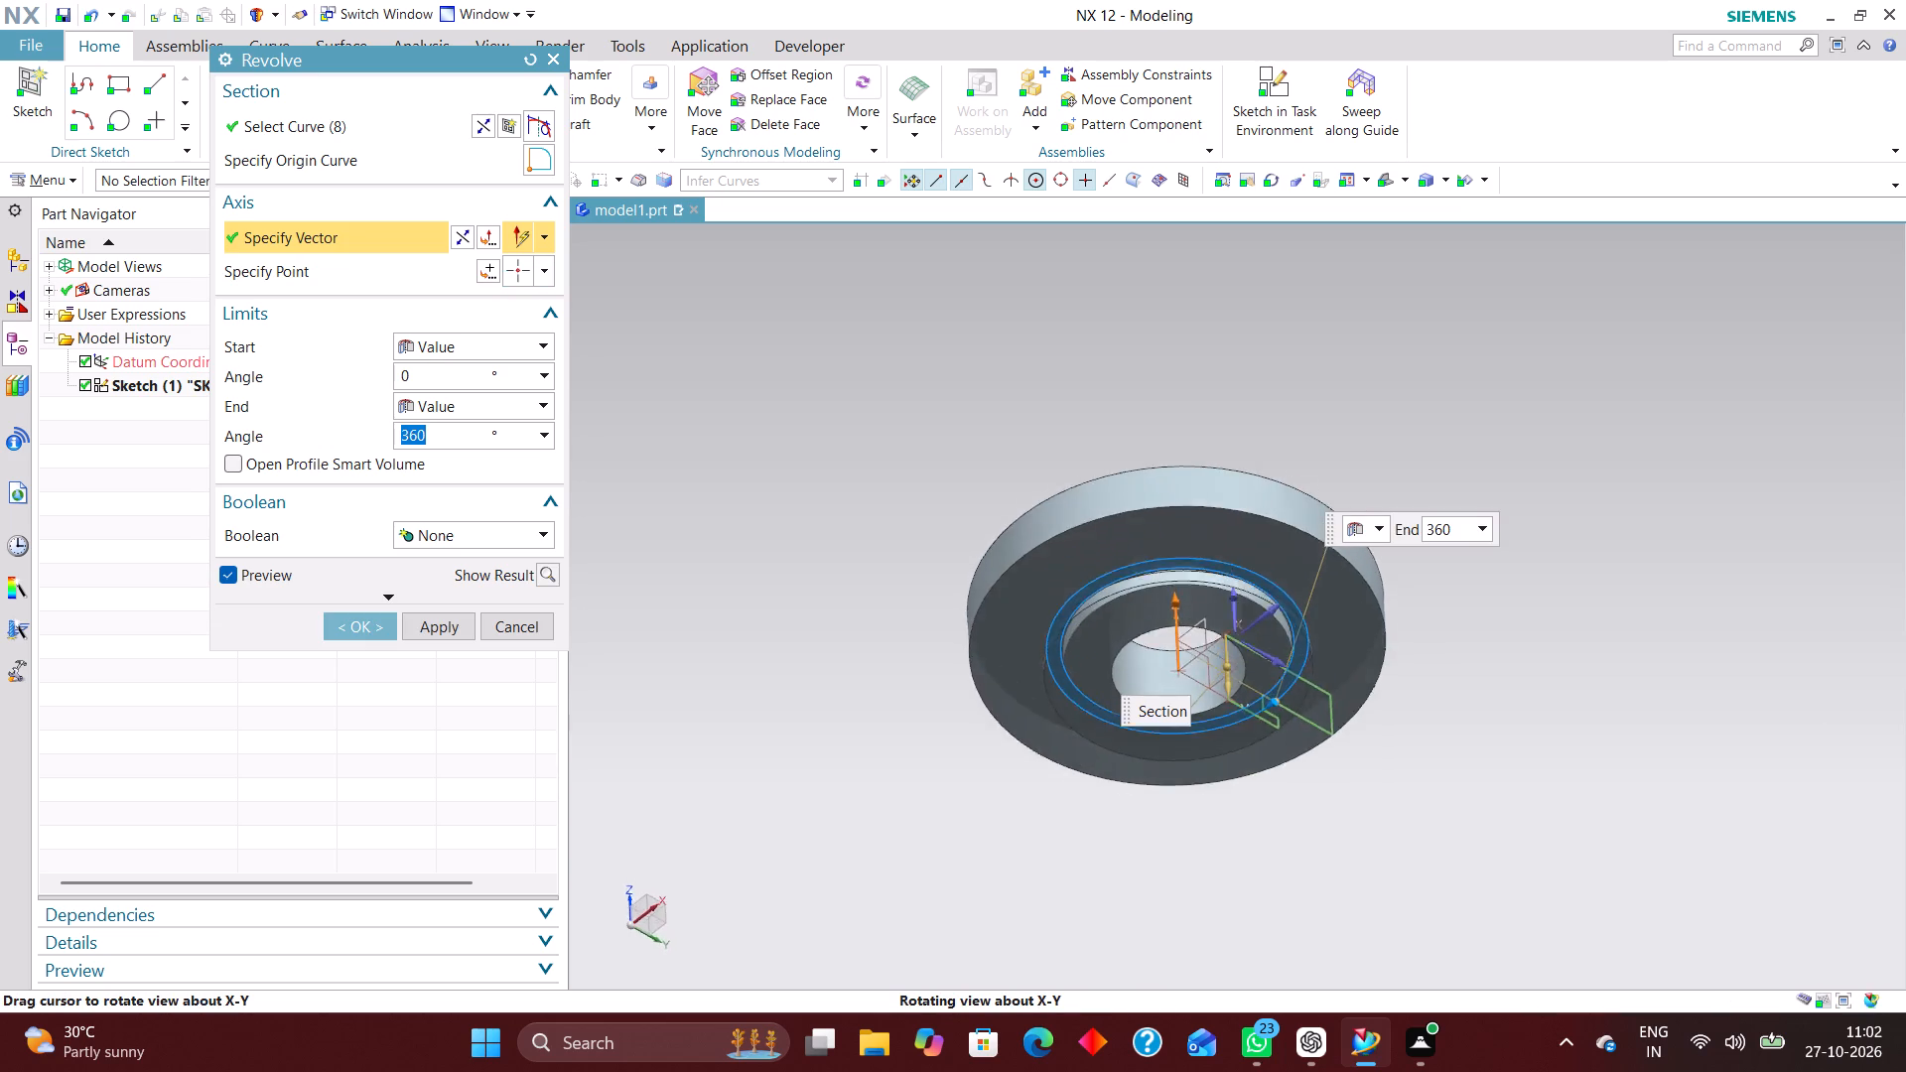
{"action": "middle_click_drag", "start_coordinate": [1372, 839], "coordinate": [1384, 918]}
{"action": "left_click", "coordinate": [360, 632]}
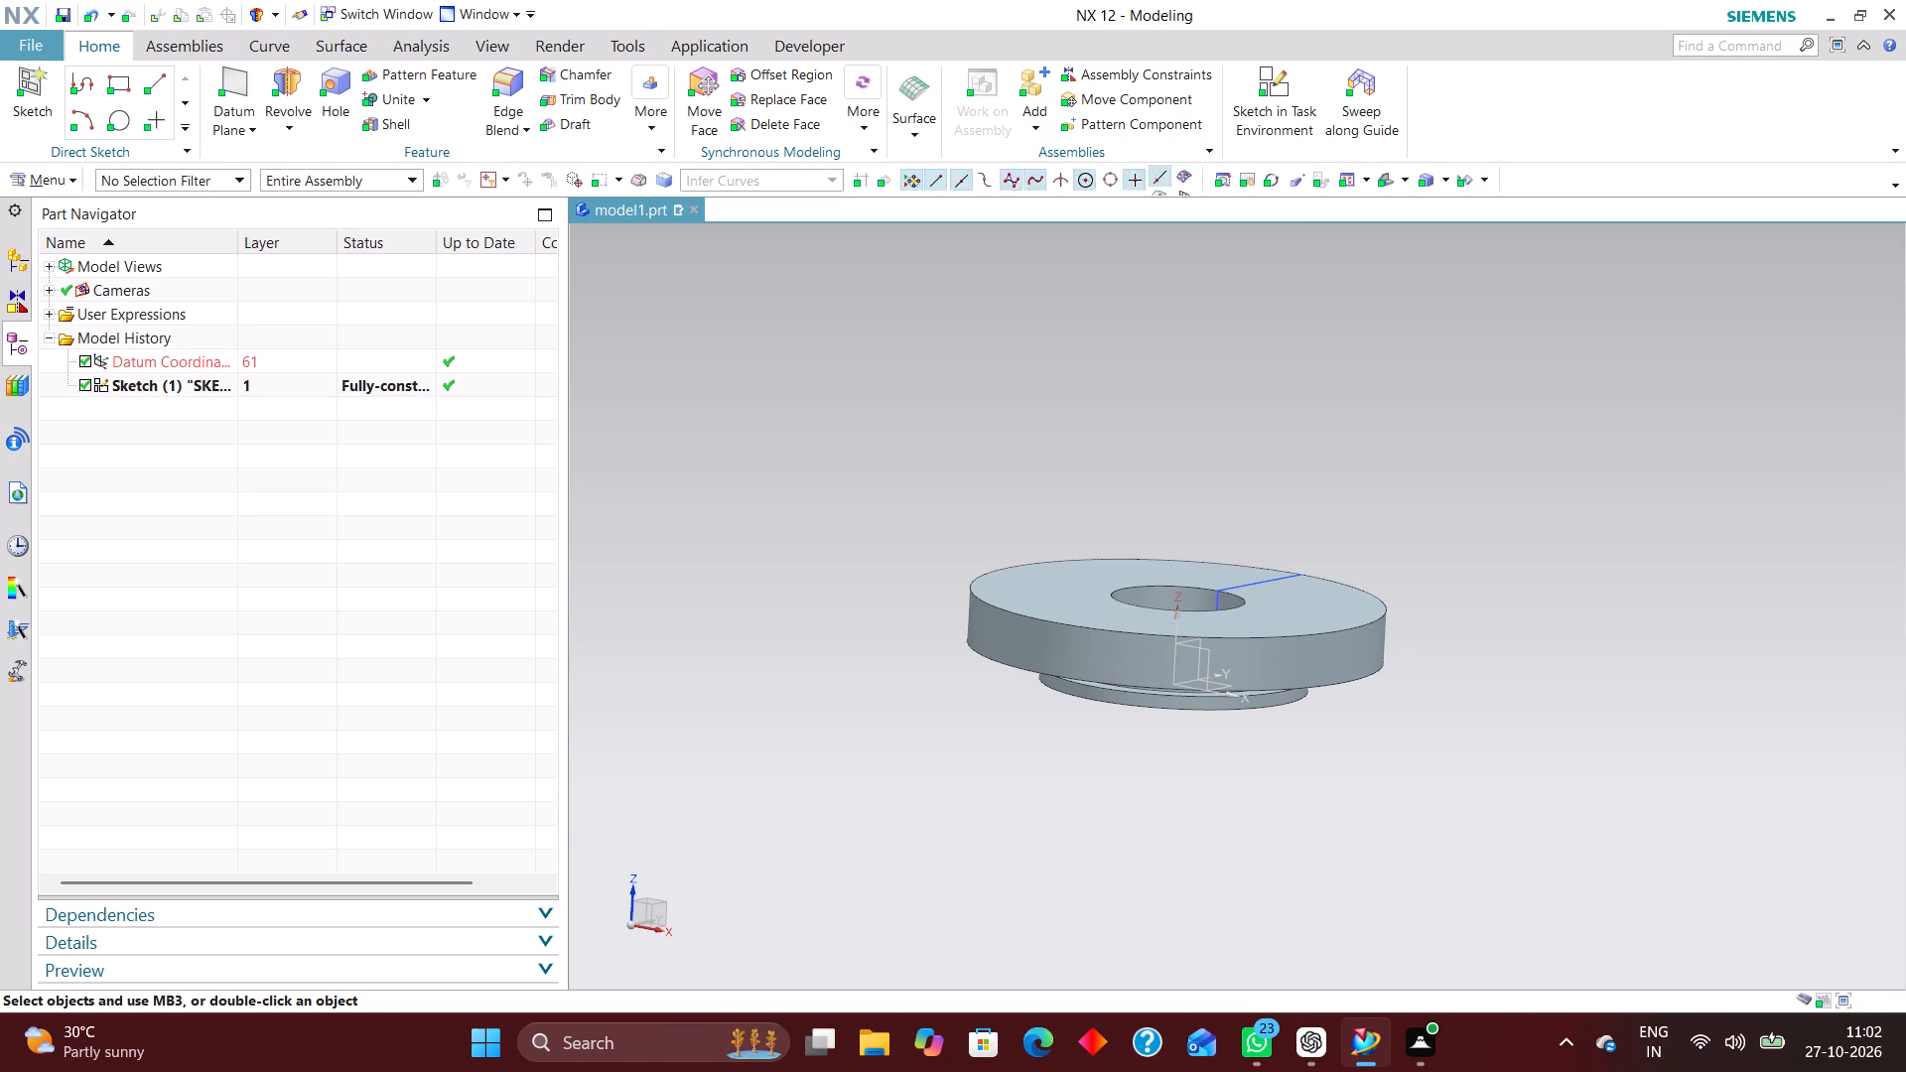
Hide the stepped profile sketch on the revolved body and return to the isometric view.
{"action": "middle_click_drag", "start_coordinate": [1272, 866], "coordinate": [1189, 890]}
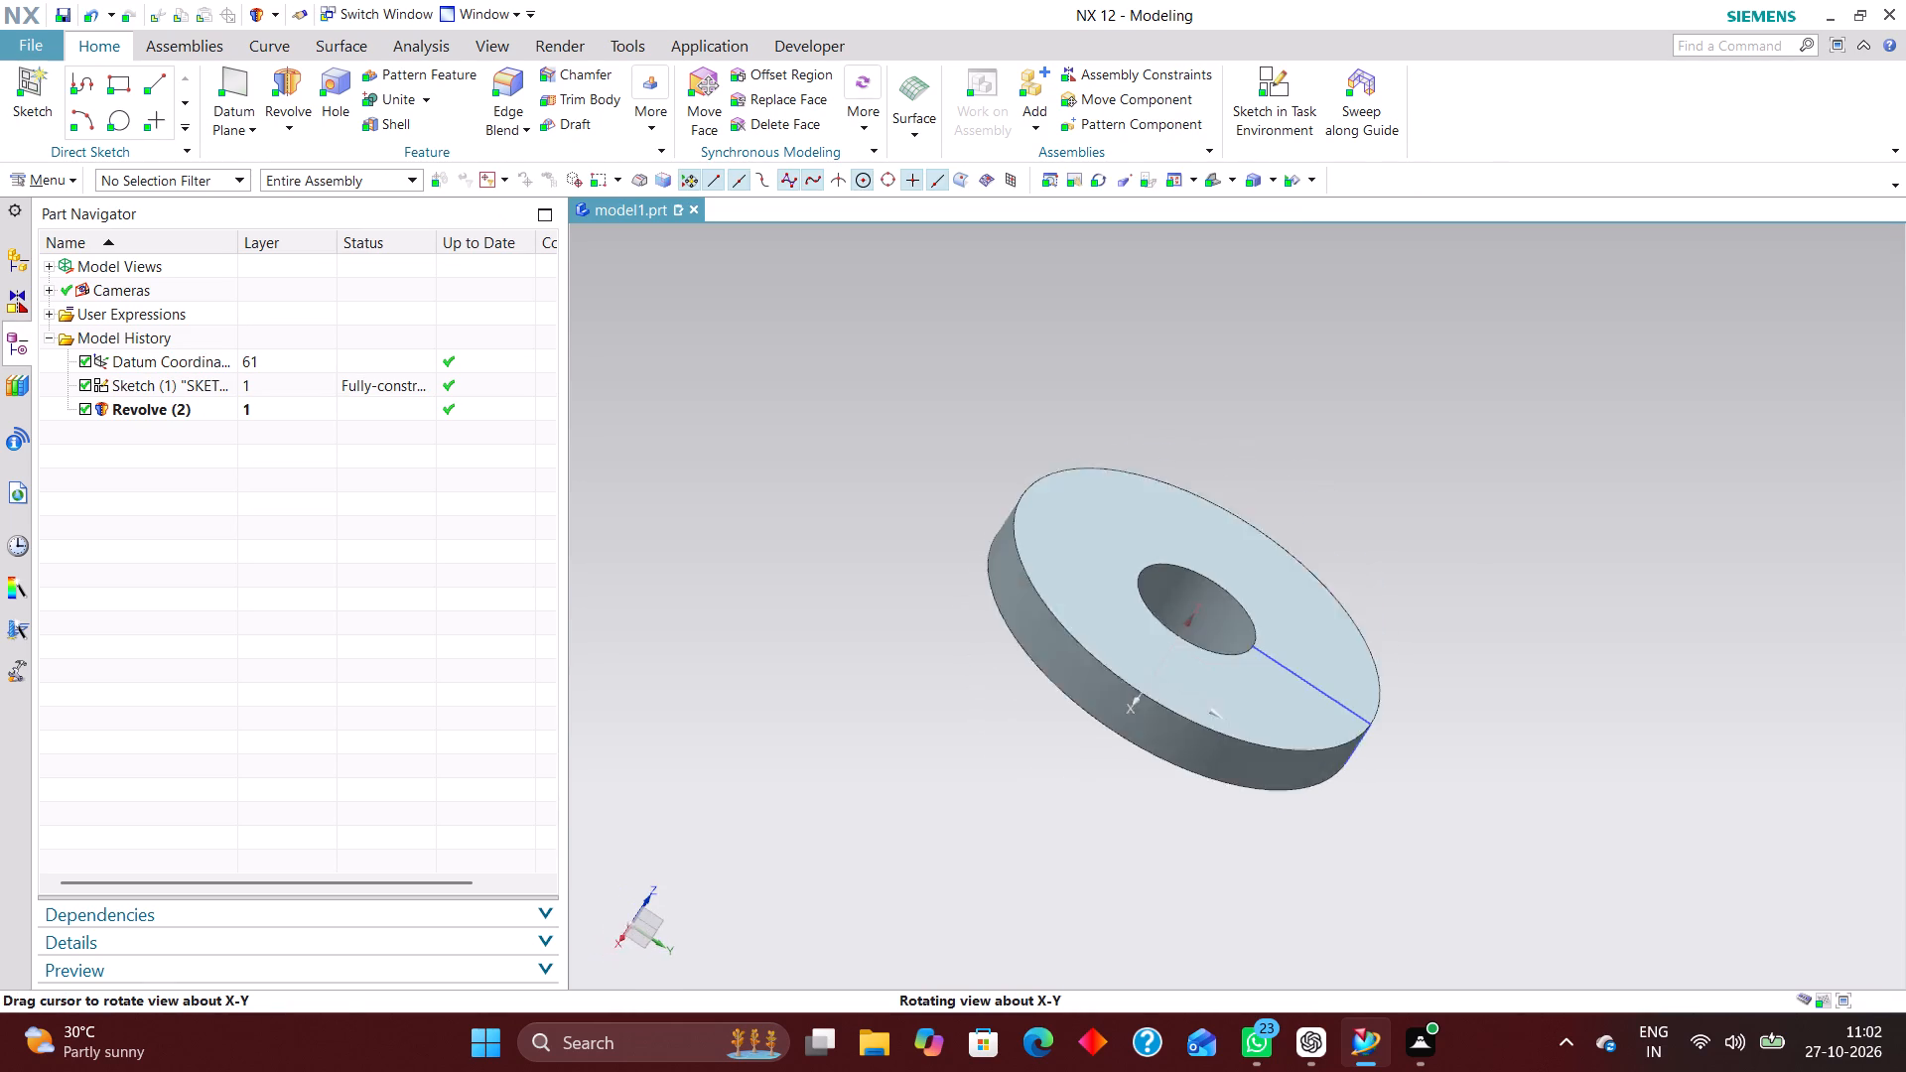
{"action": "middle_click_drag", "start_coordinate": [1189, 890], "coordinate": [1195, 880]}
{"action": "right_click_drag", "start_coordinate": [1343, 694], "coordinate": [1349, 745]}
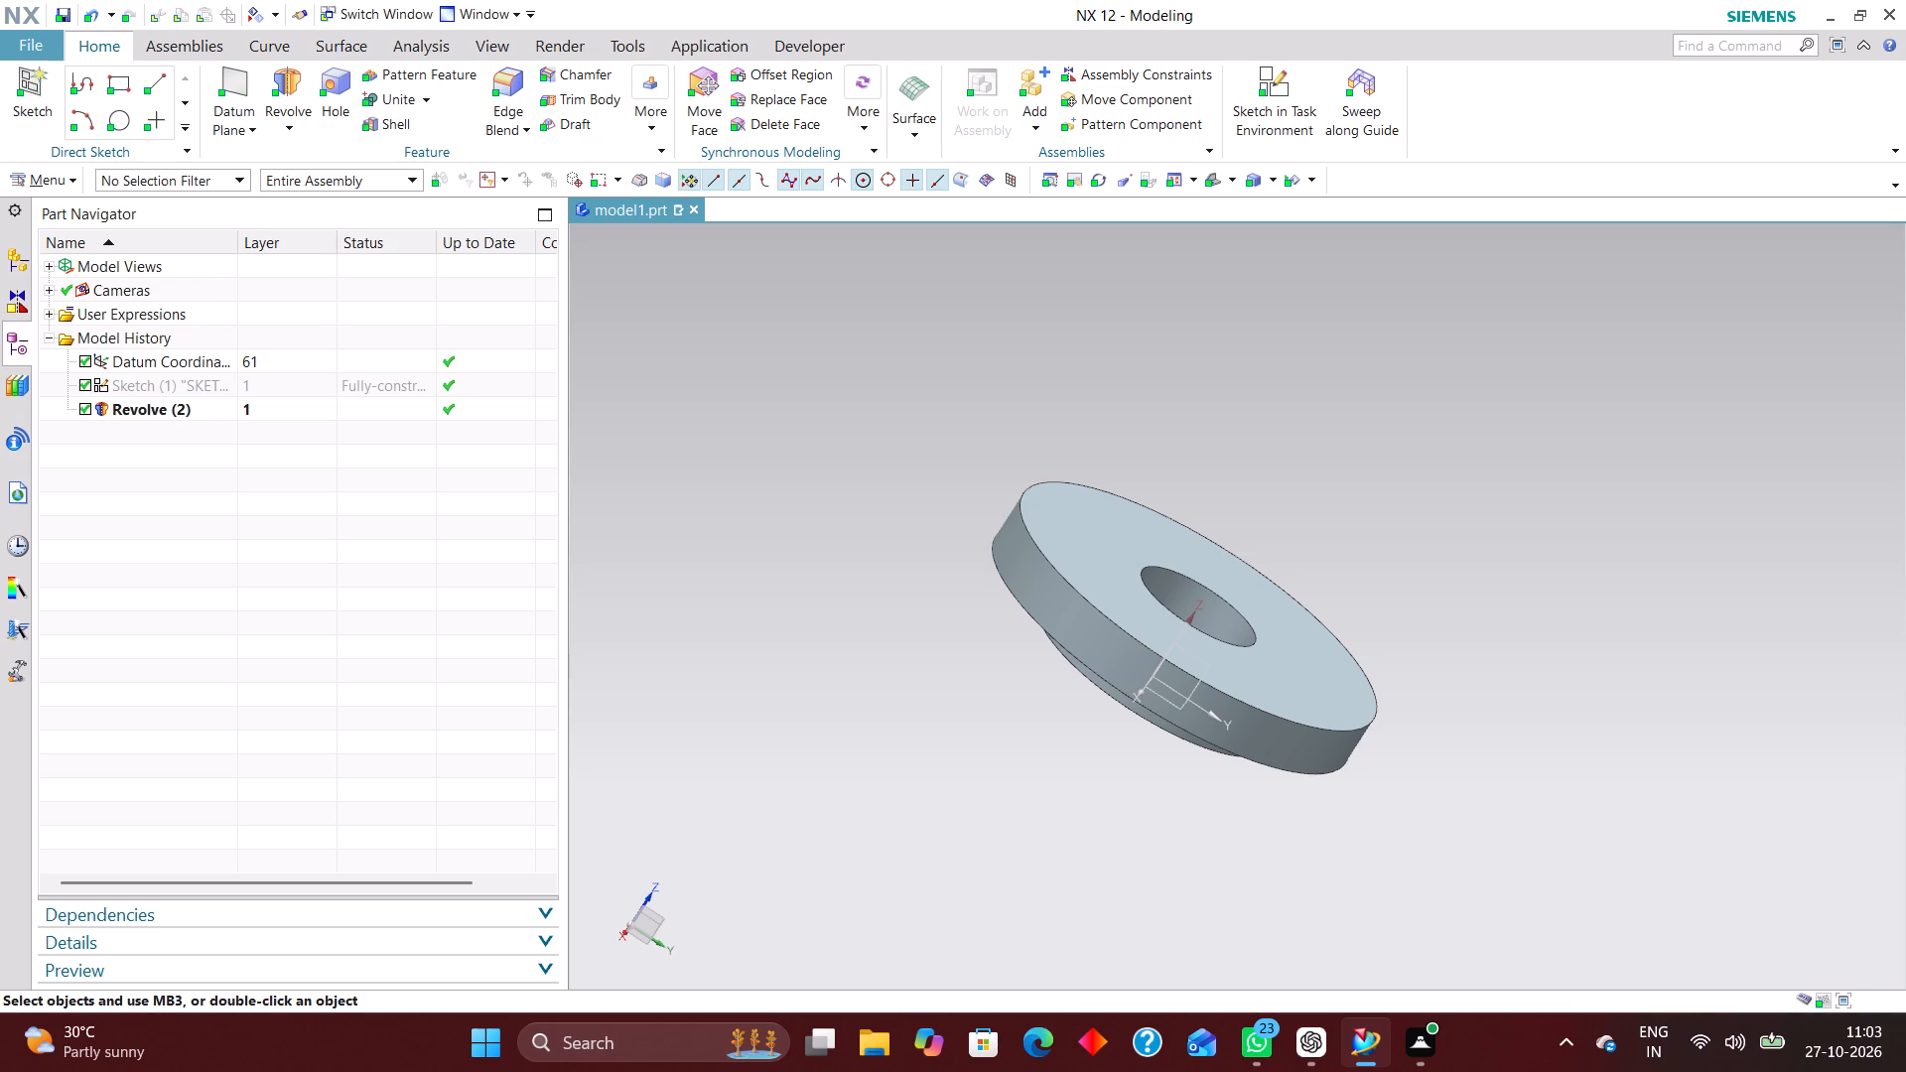
{"action": "key", "text": "End"}
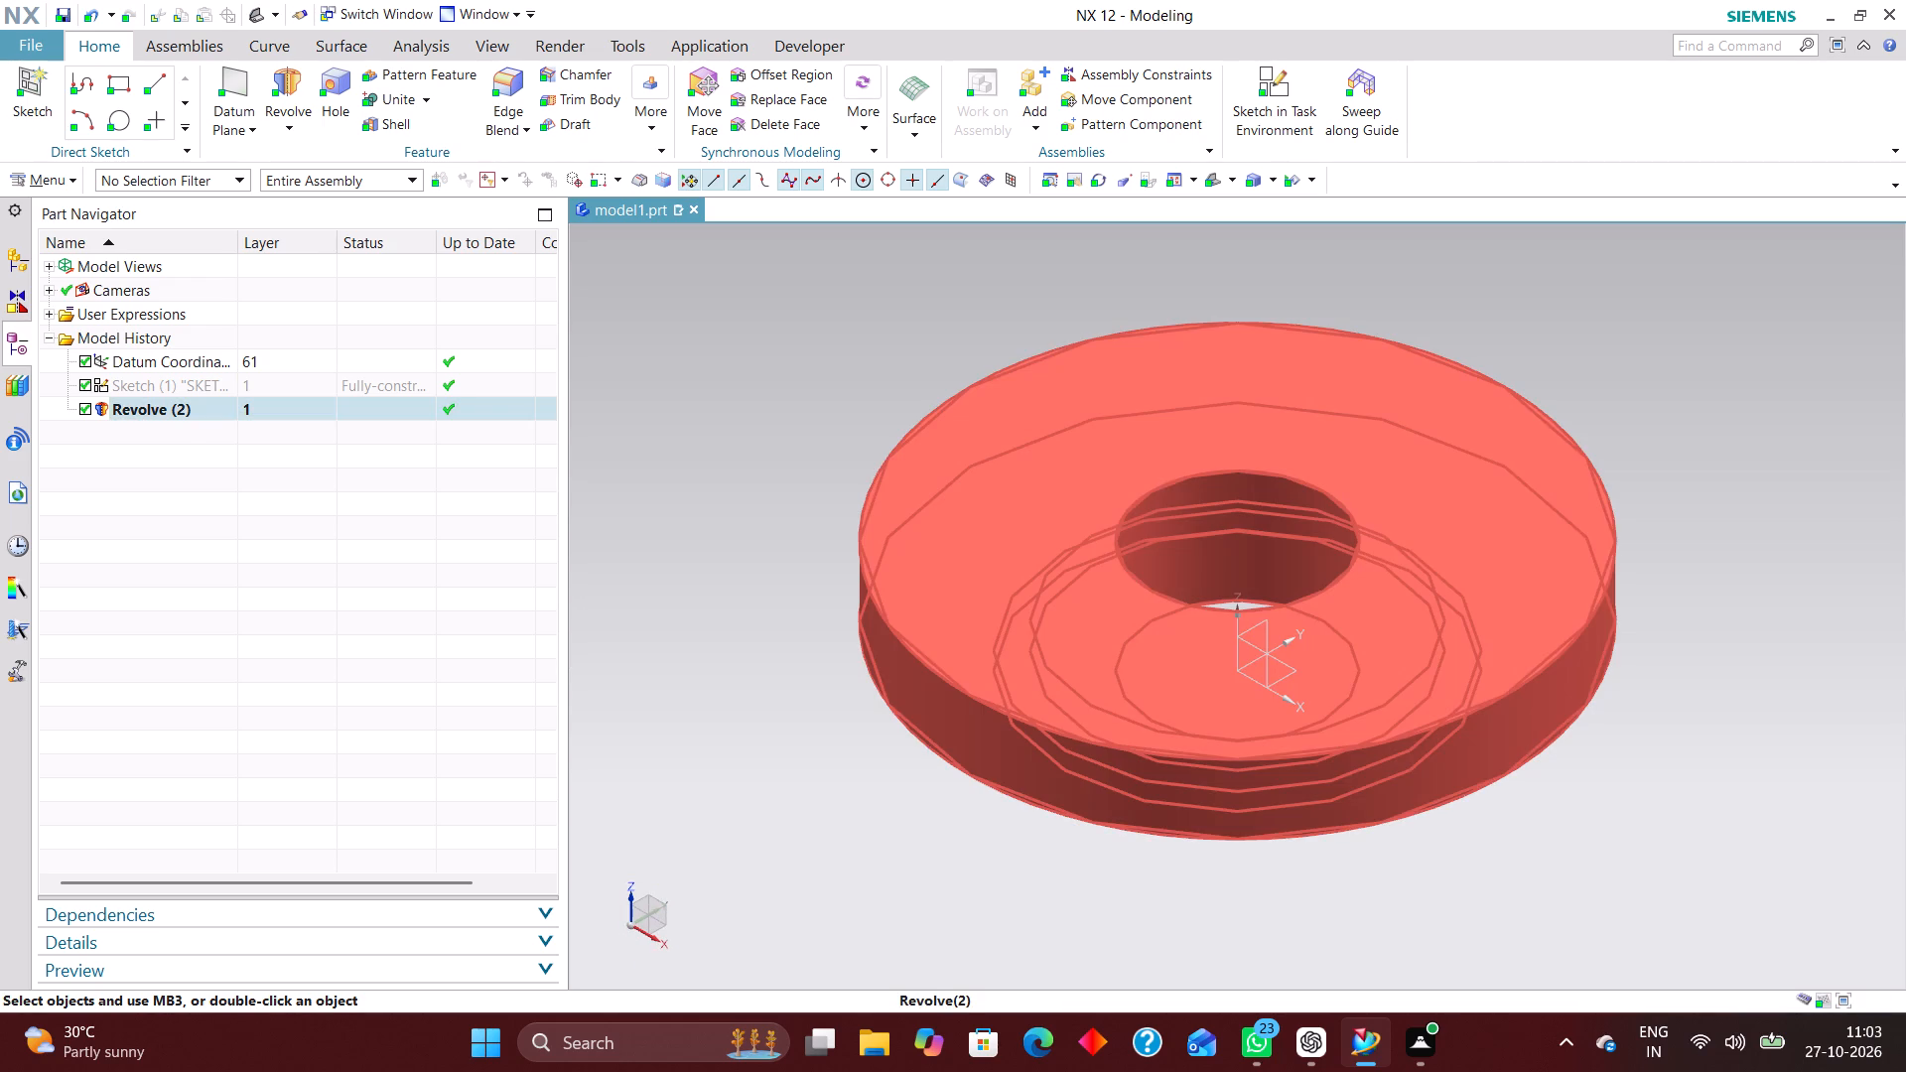
Create a sketch in the task environment on the XY plane of the datum coordinate system.
{"action": "left_click", "coordinate": [1288, 82]}
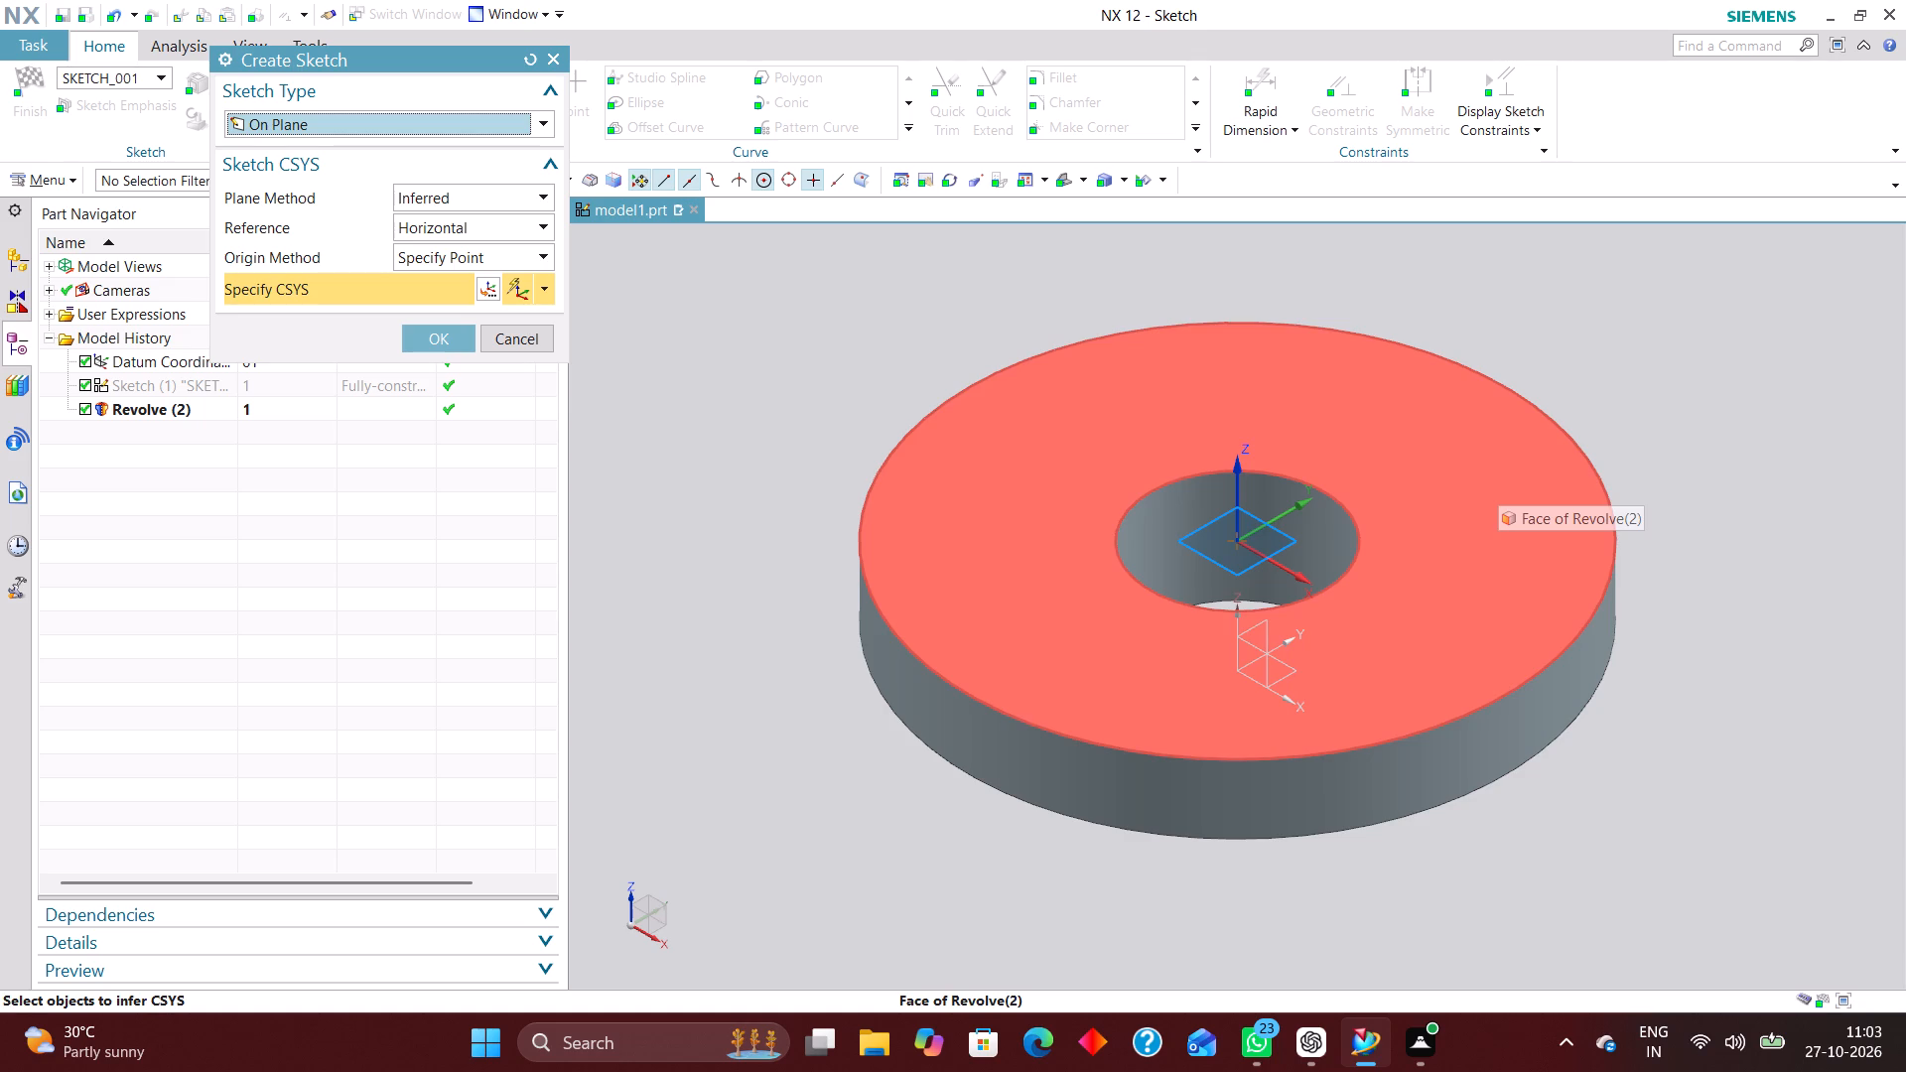
{"action": "left_click", "coordinate": [521, 337]}
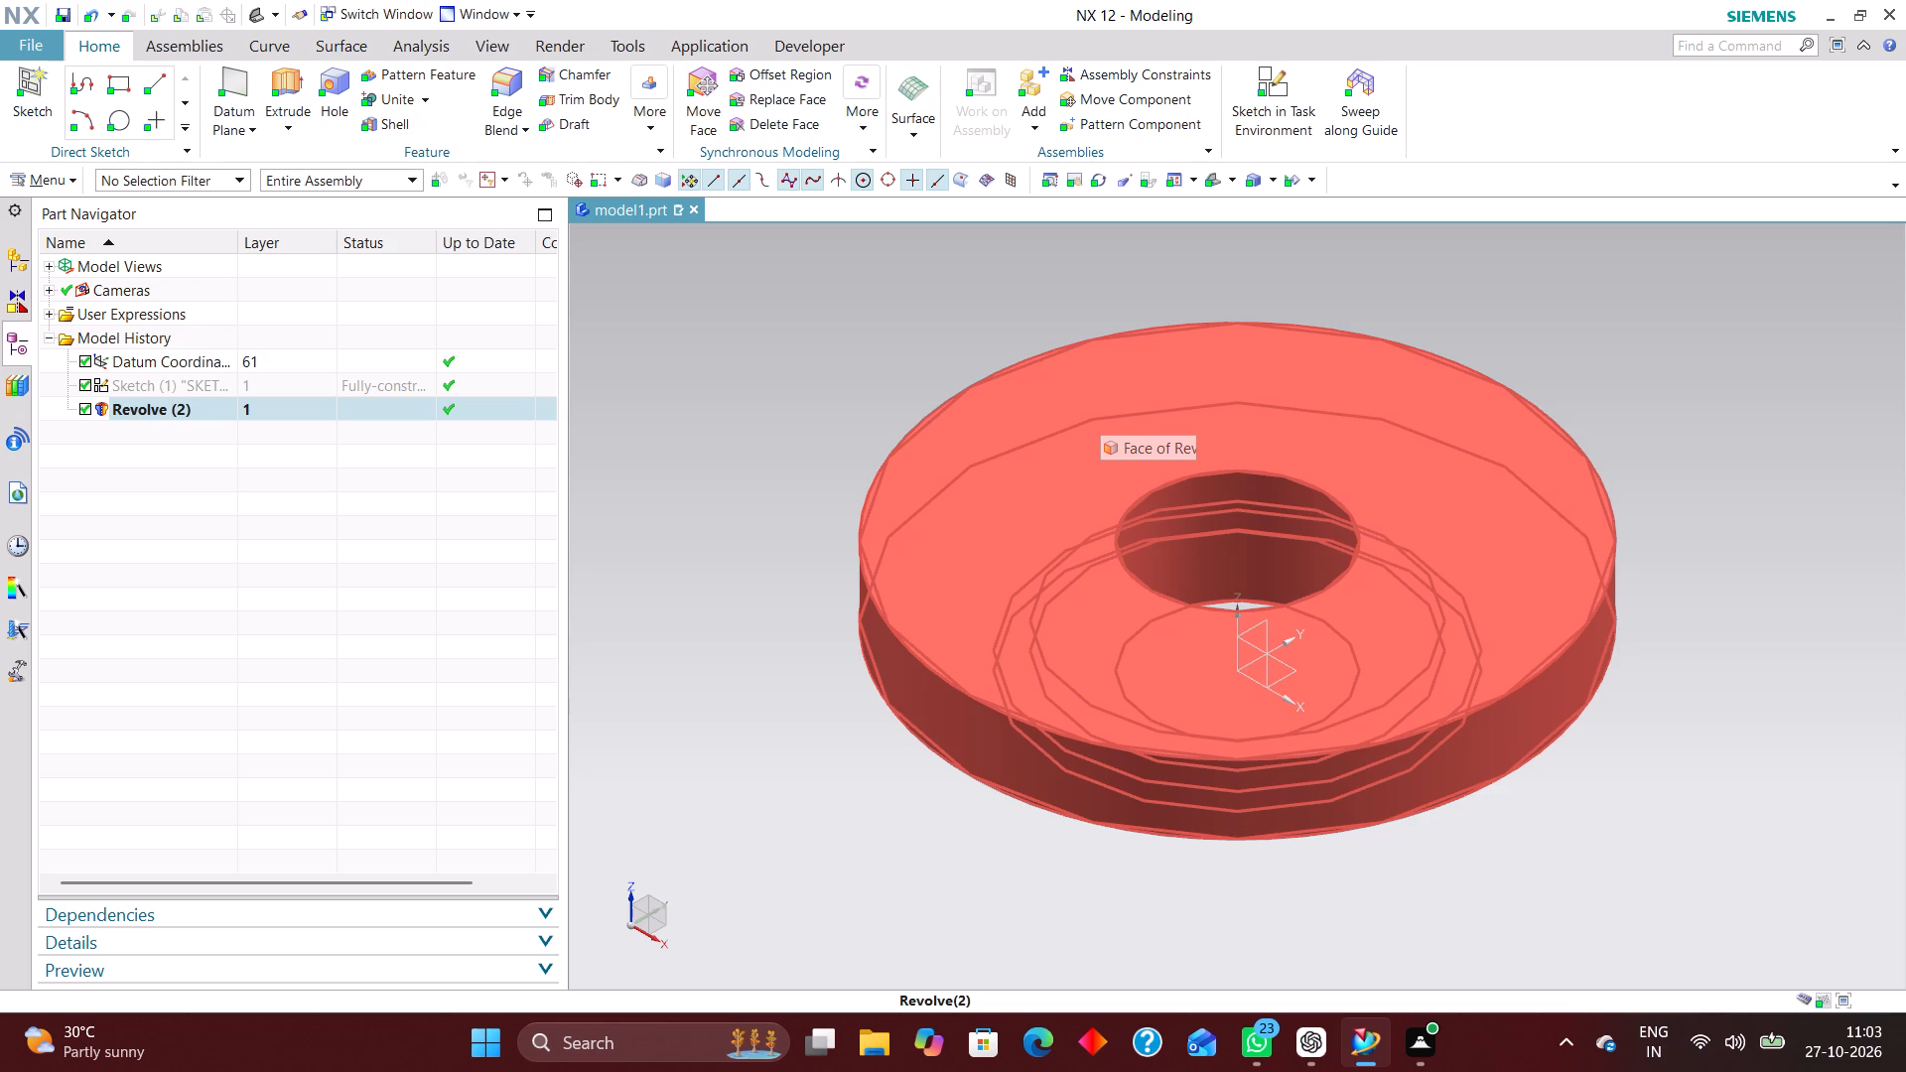
{"action": "left_click", "coordinate": [1280, 82]}
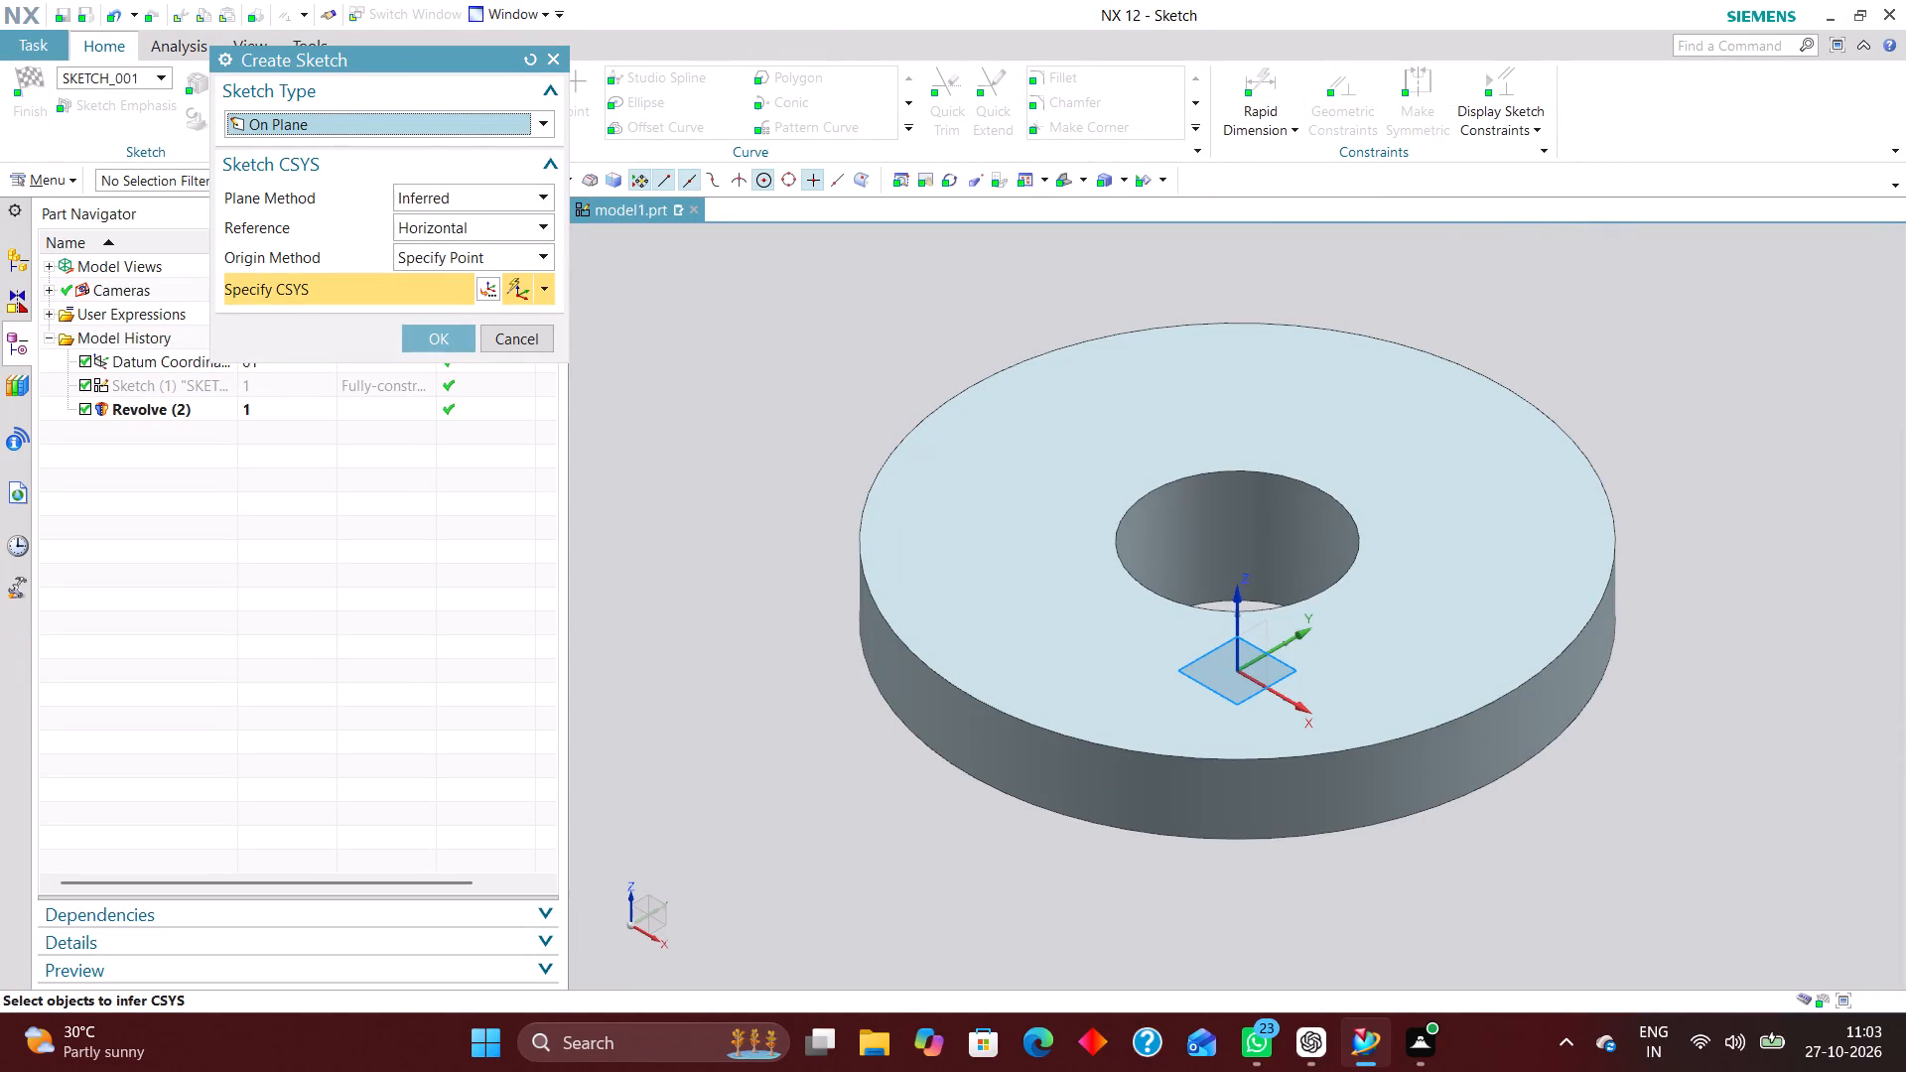
{"action": "left_click", "coordinate": [1283, 677]}
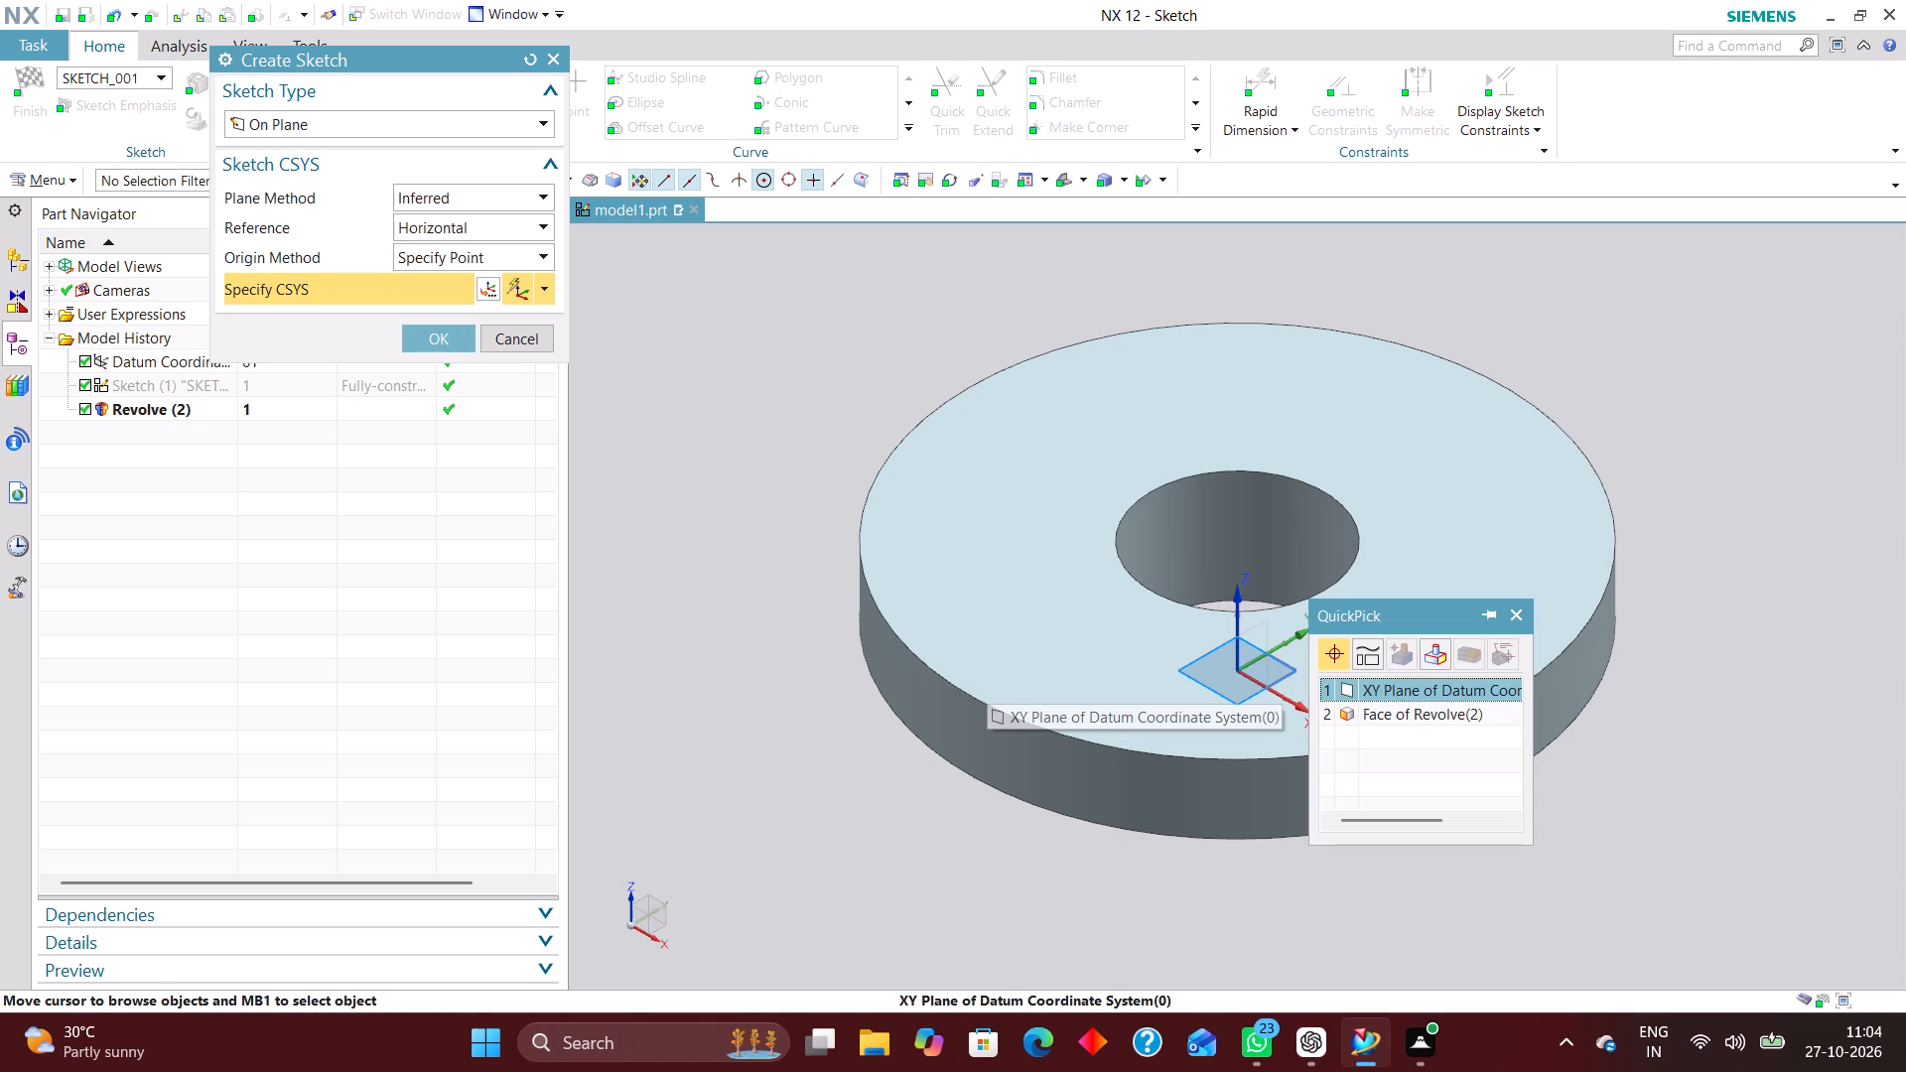
{"action": "left_click", "coordinate": [1426, 684]}
{"action": "left_click", "coordinate": [440, 337]}
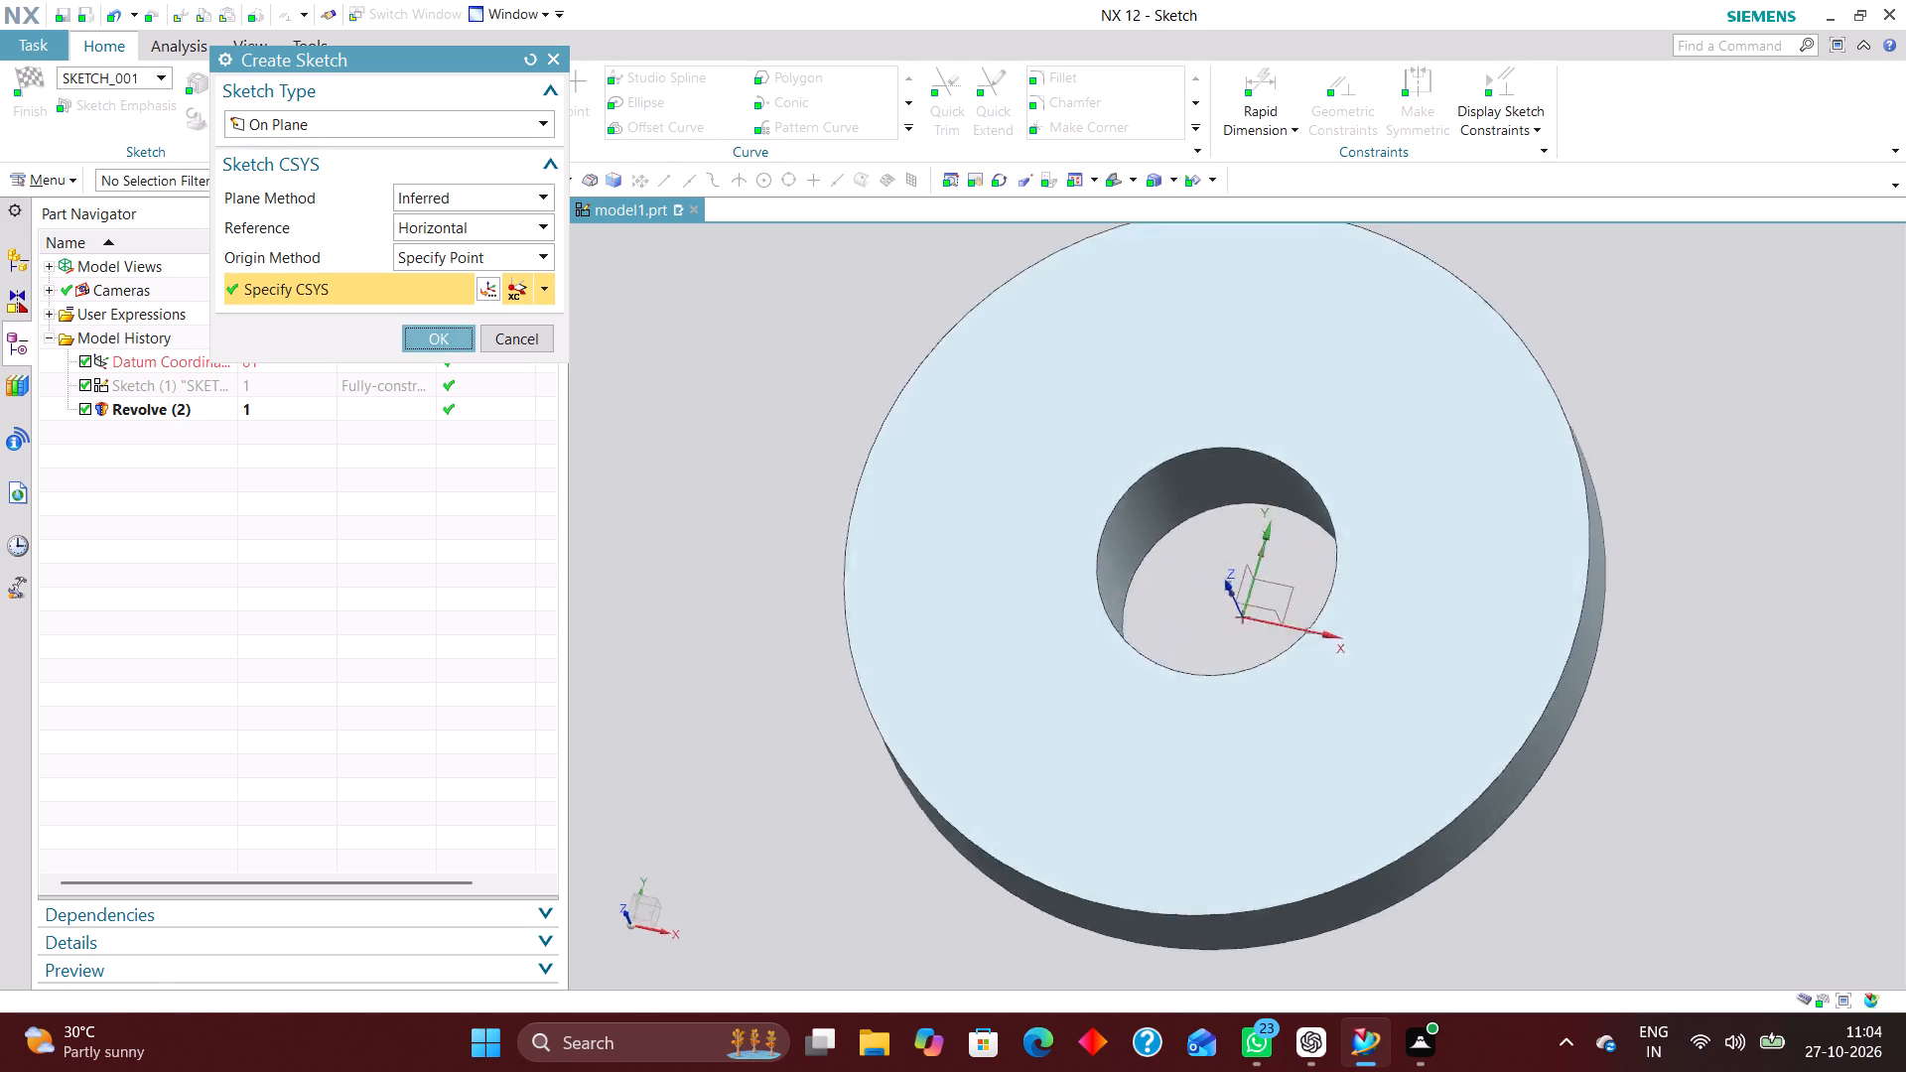
Sketch a closed six-line V-shaped profile with its corner in the central hole and two arms extending past the disc's rim.
{"action": "scroll", "coordinate": [1005, 427], "scroll_direction": "down", "scroll_amount": 3}
{"action": "scroll", "coordinate": [957, 530], "scroll_direction": "up", "scroll_amount": 2}
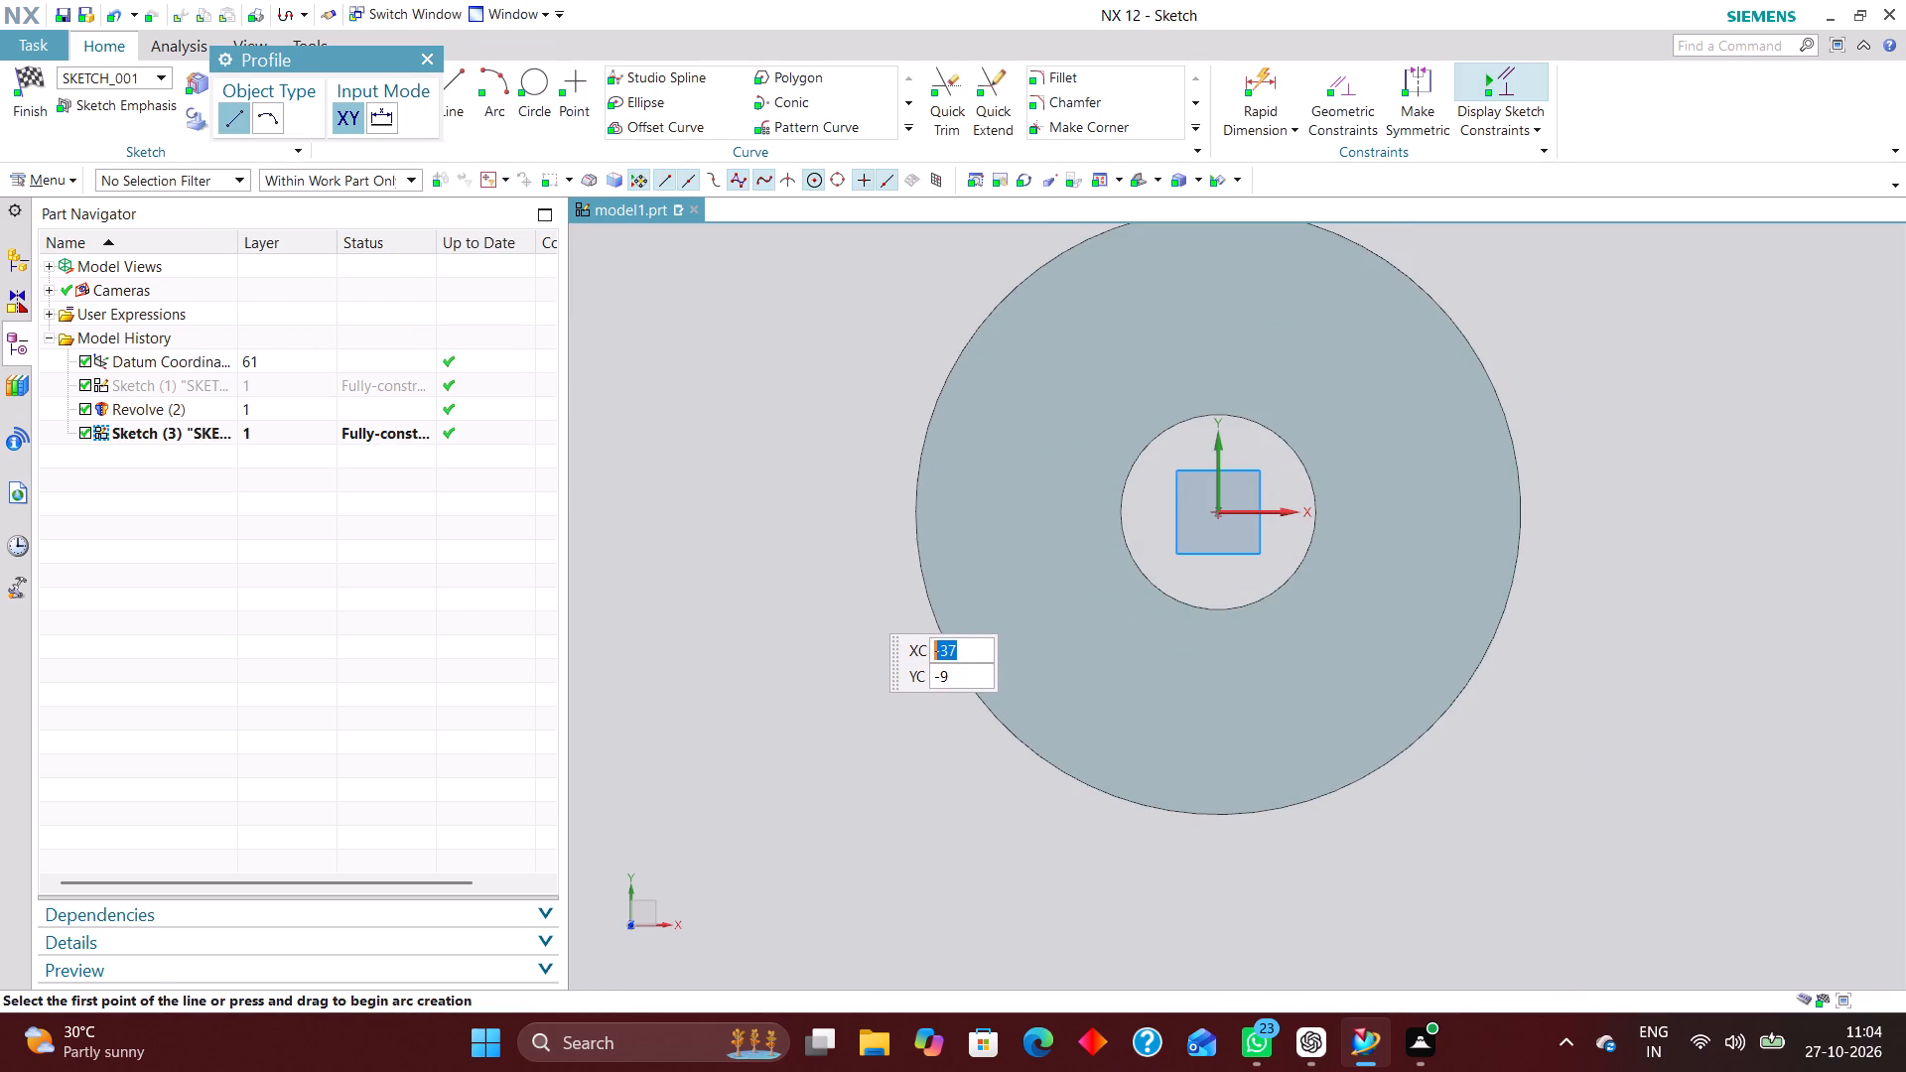
{"action": "left_click", "coordinate": [887, 615]}
{"action": "left_click", "coordinate": [927, 702]}
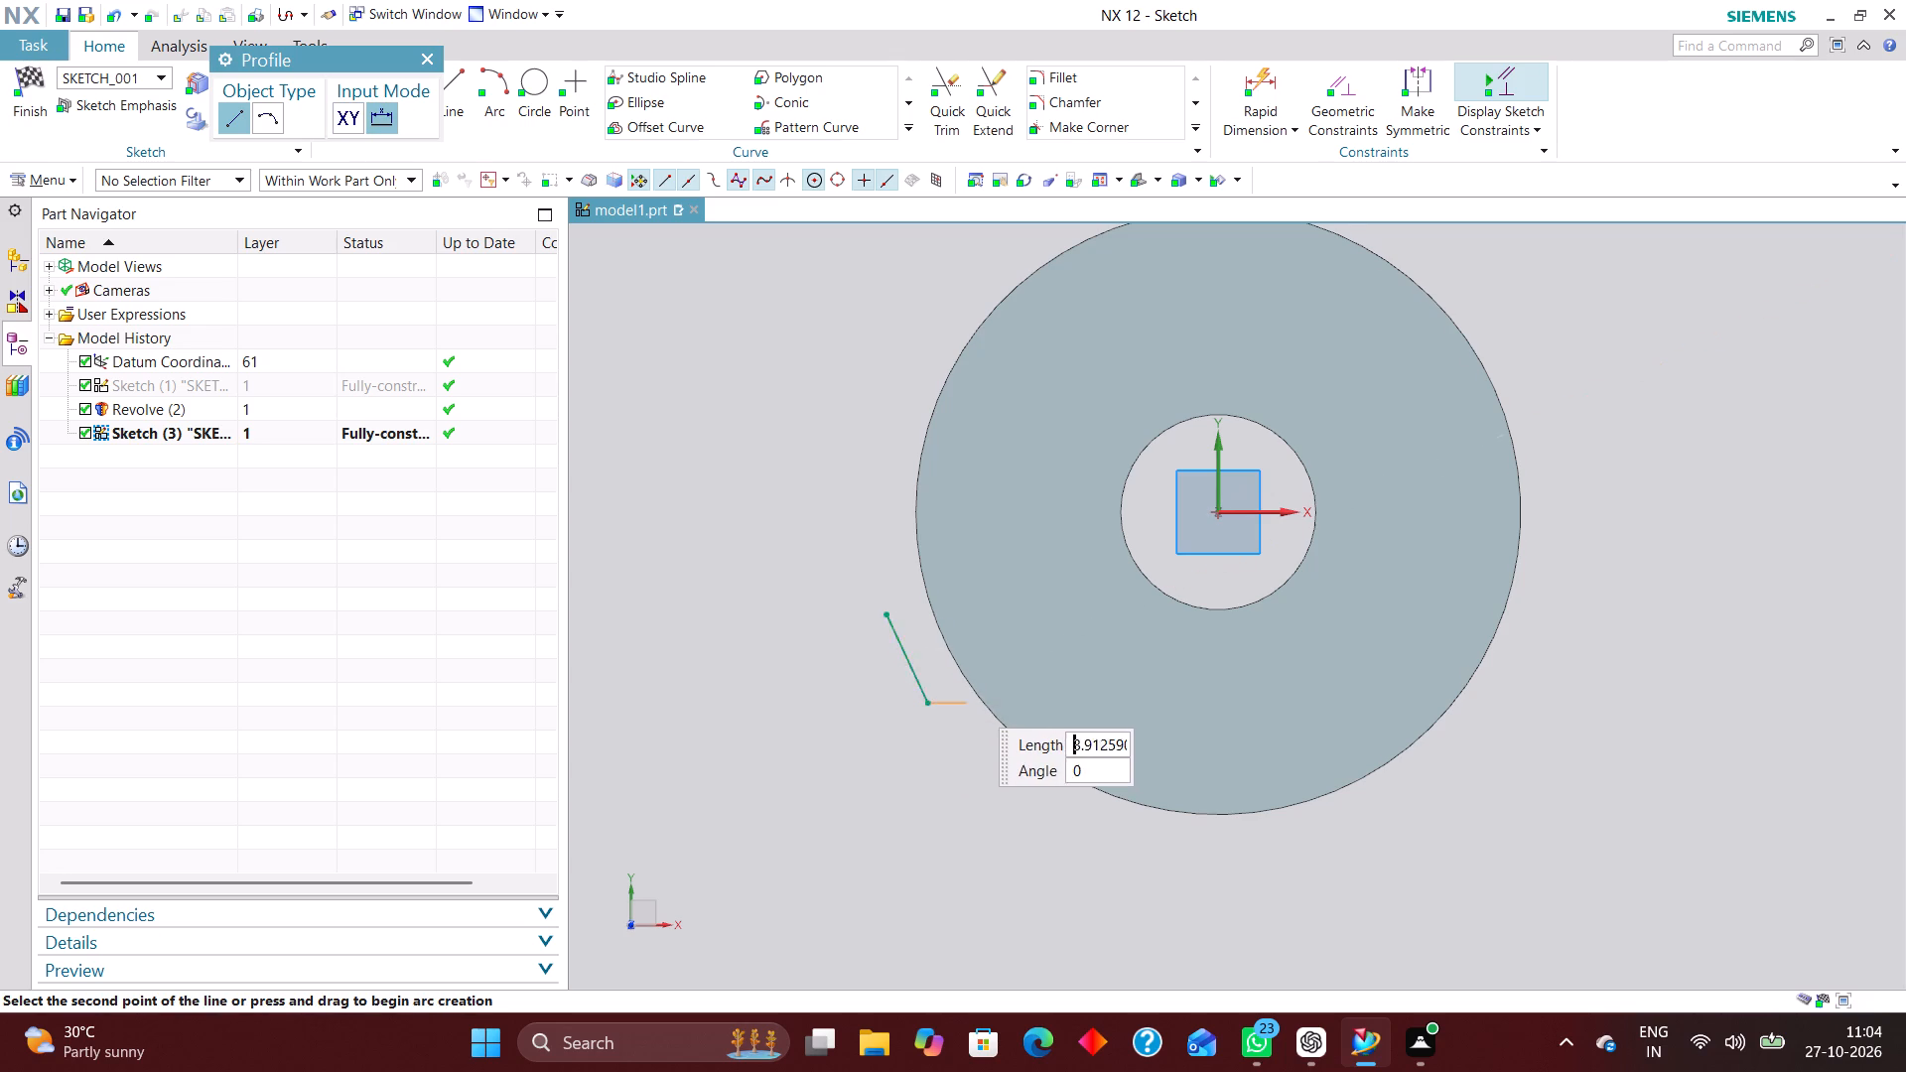
{"action": "left_click", "coordinate": [928, 702]}
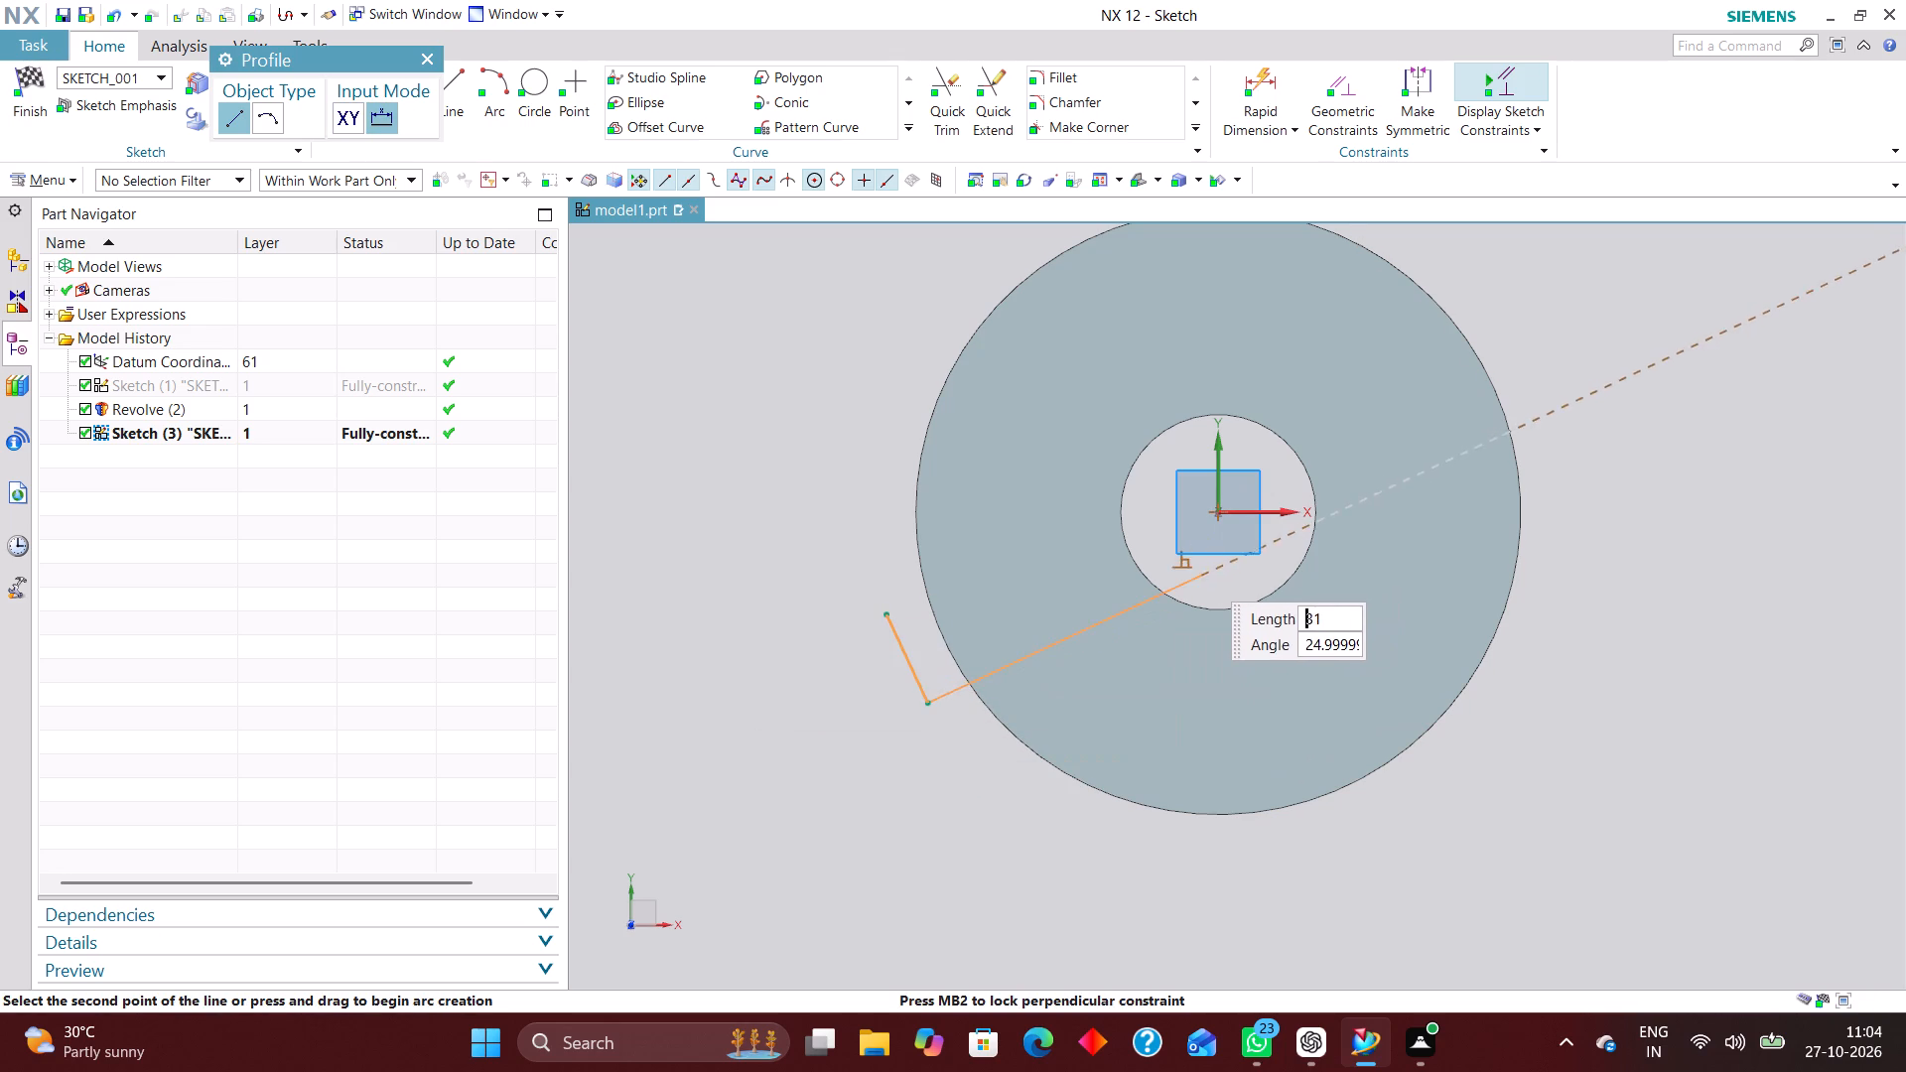
{"action": "left_click", "coordinate": [1195, 571]}
{"action": "left_click", "coordinate": [1198, 573]}
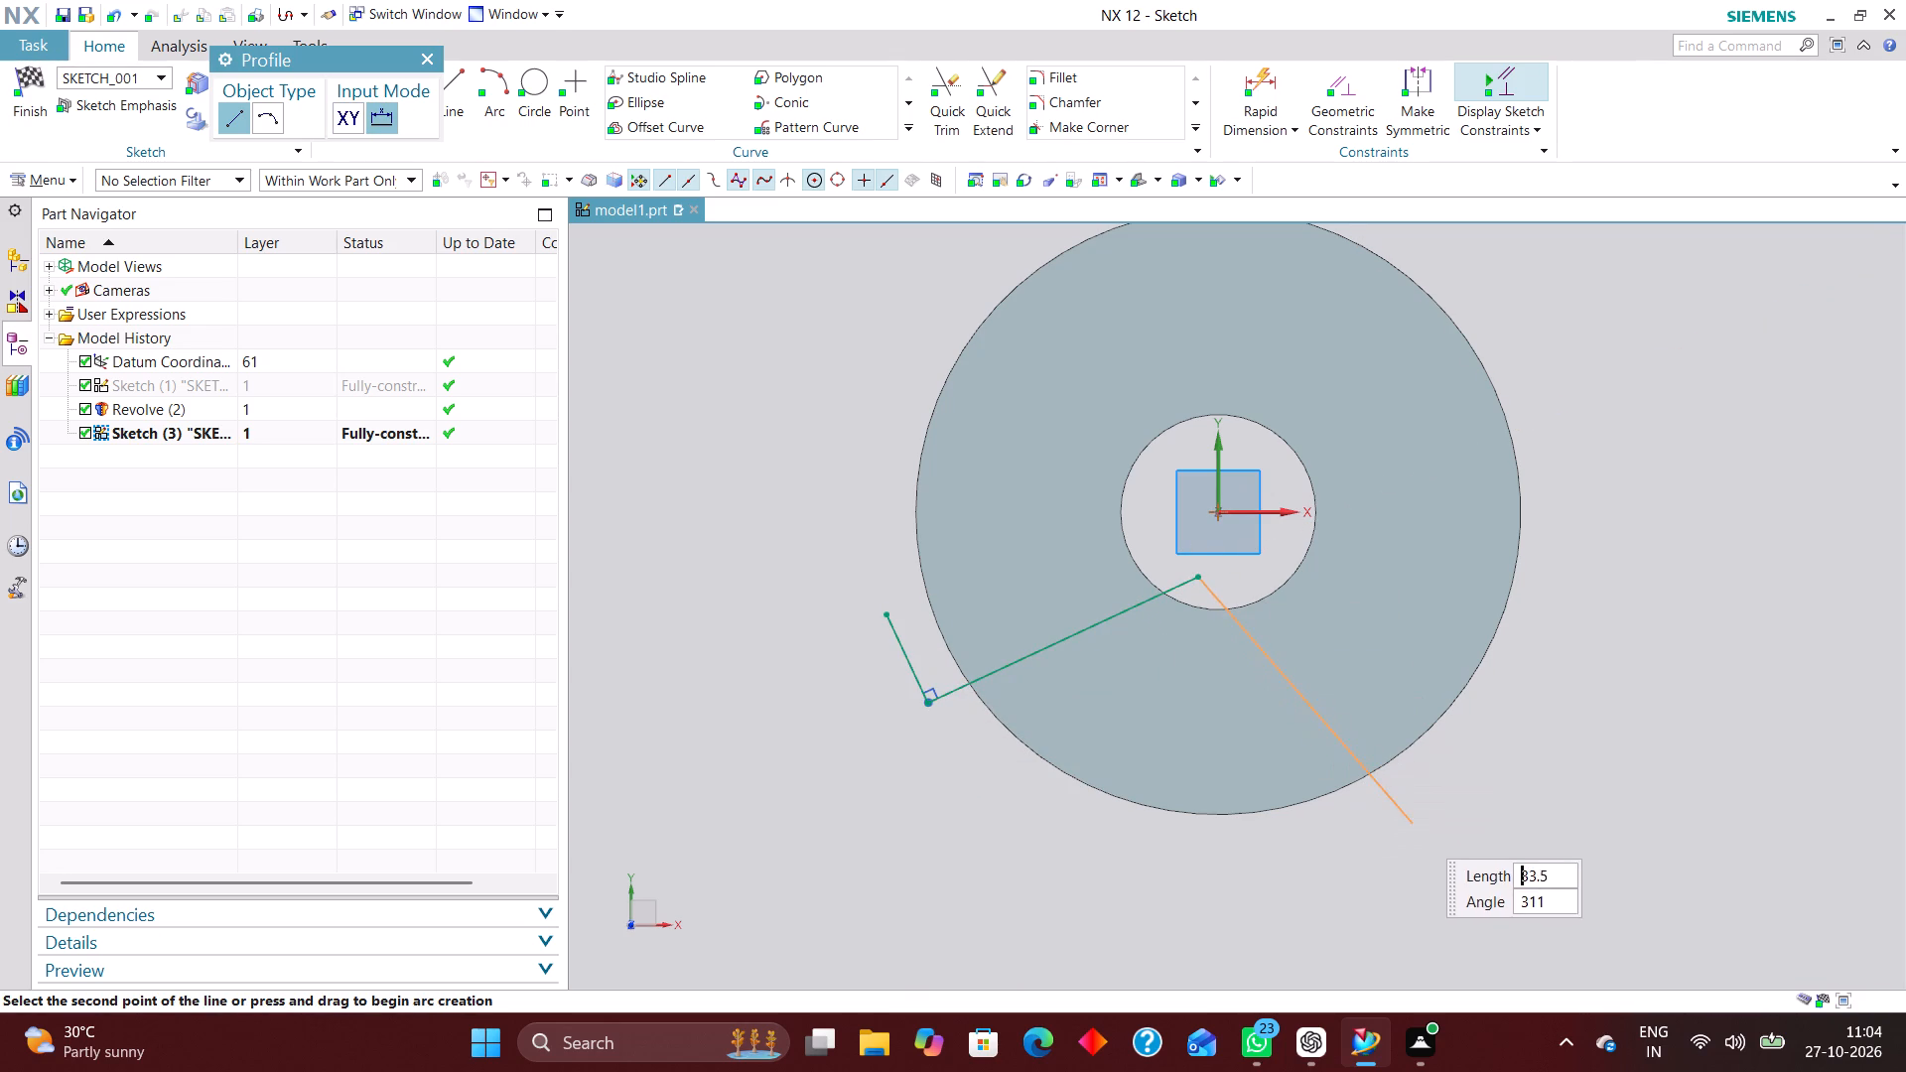
{"action": "left_click", "coordinate": [1414, 818]}
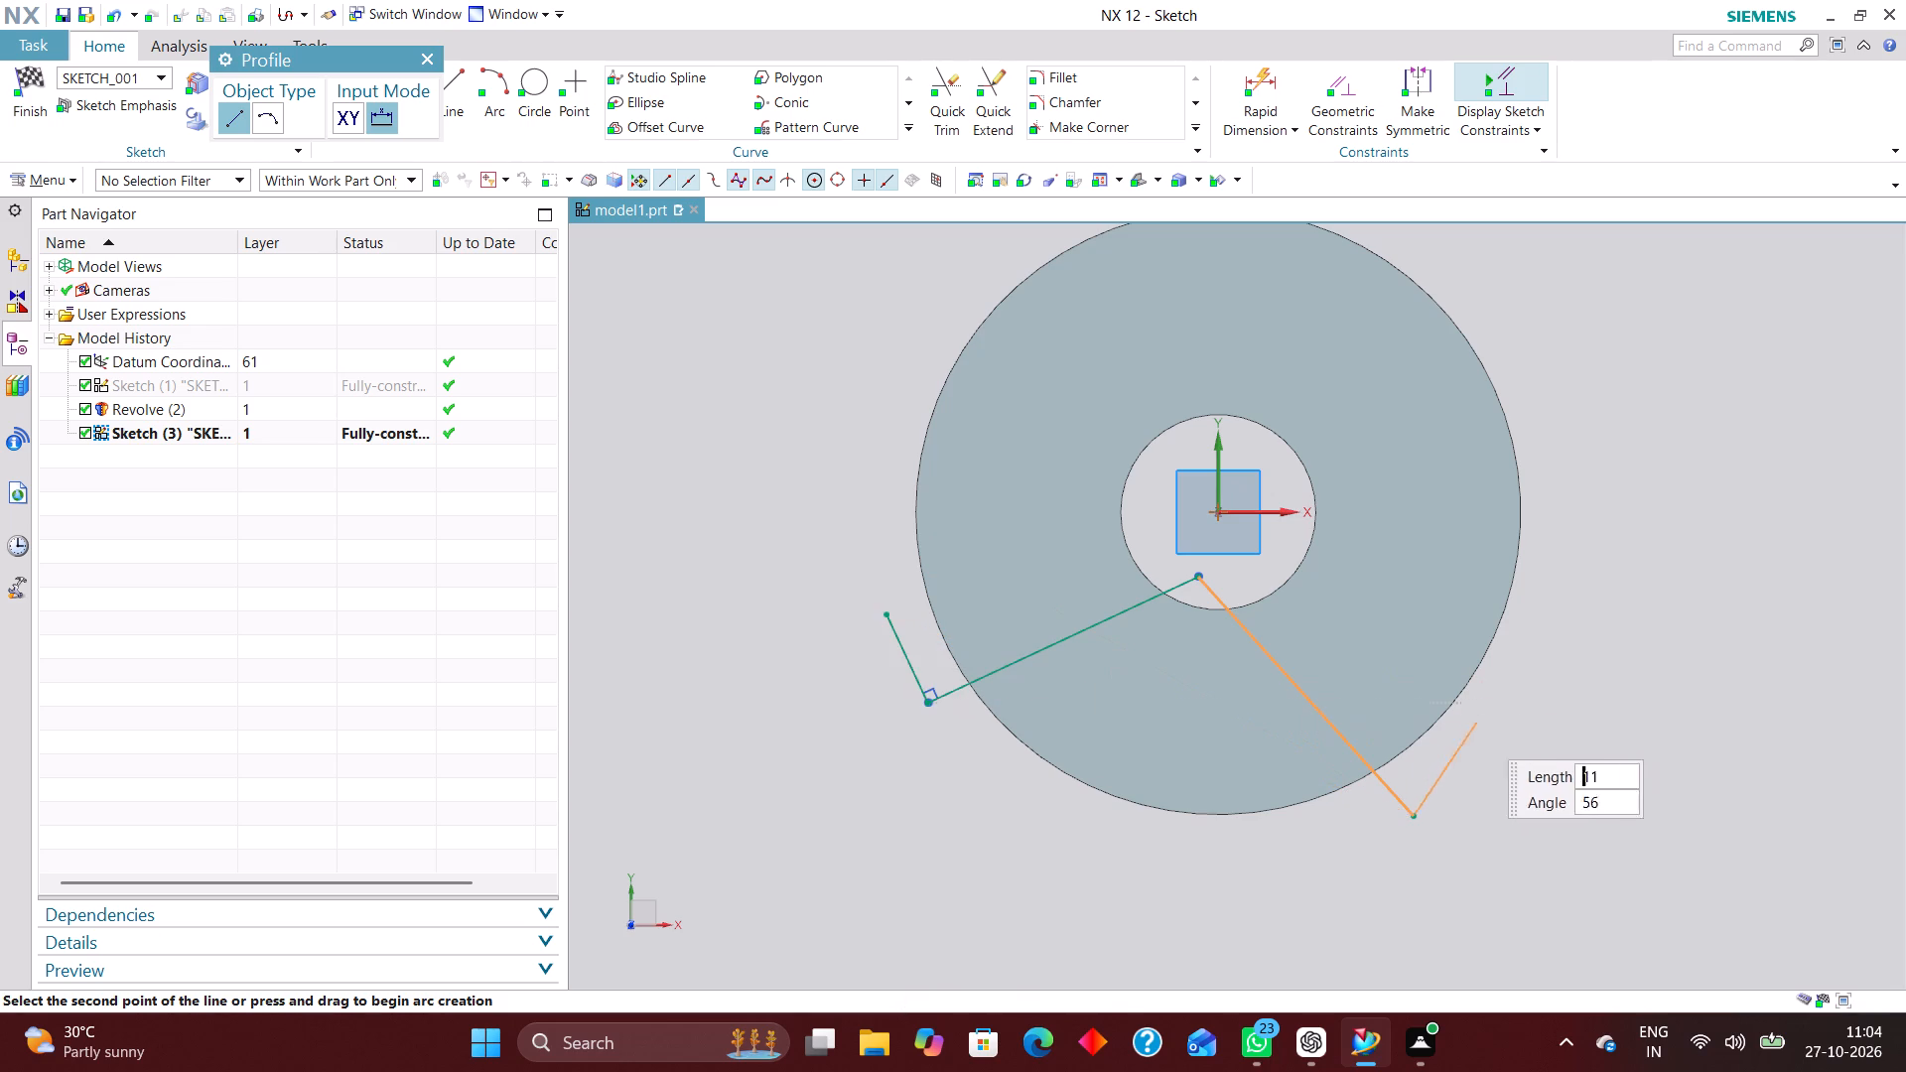
{"action": "left_click", "coordinate": [1465, 774]}
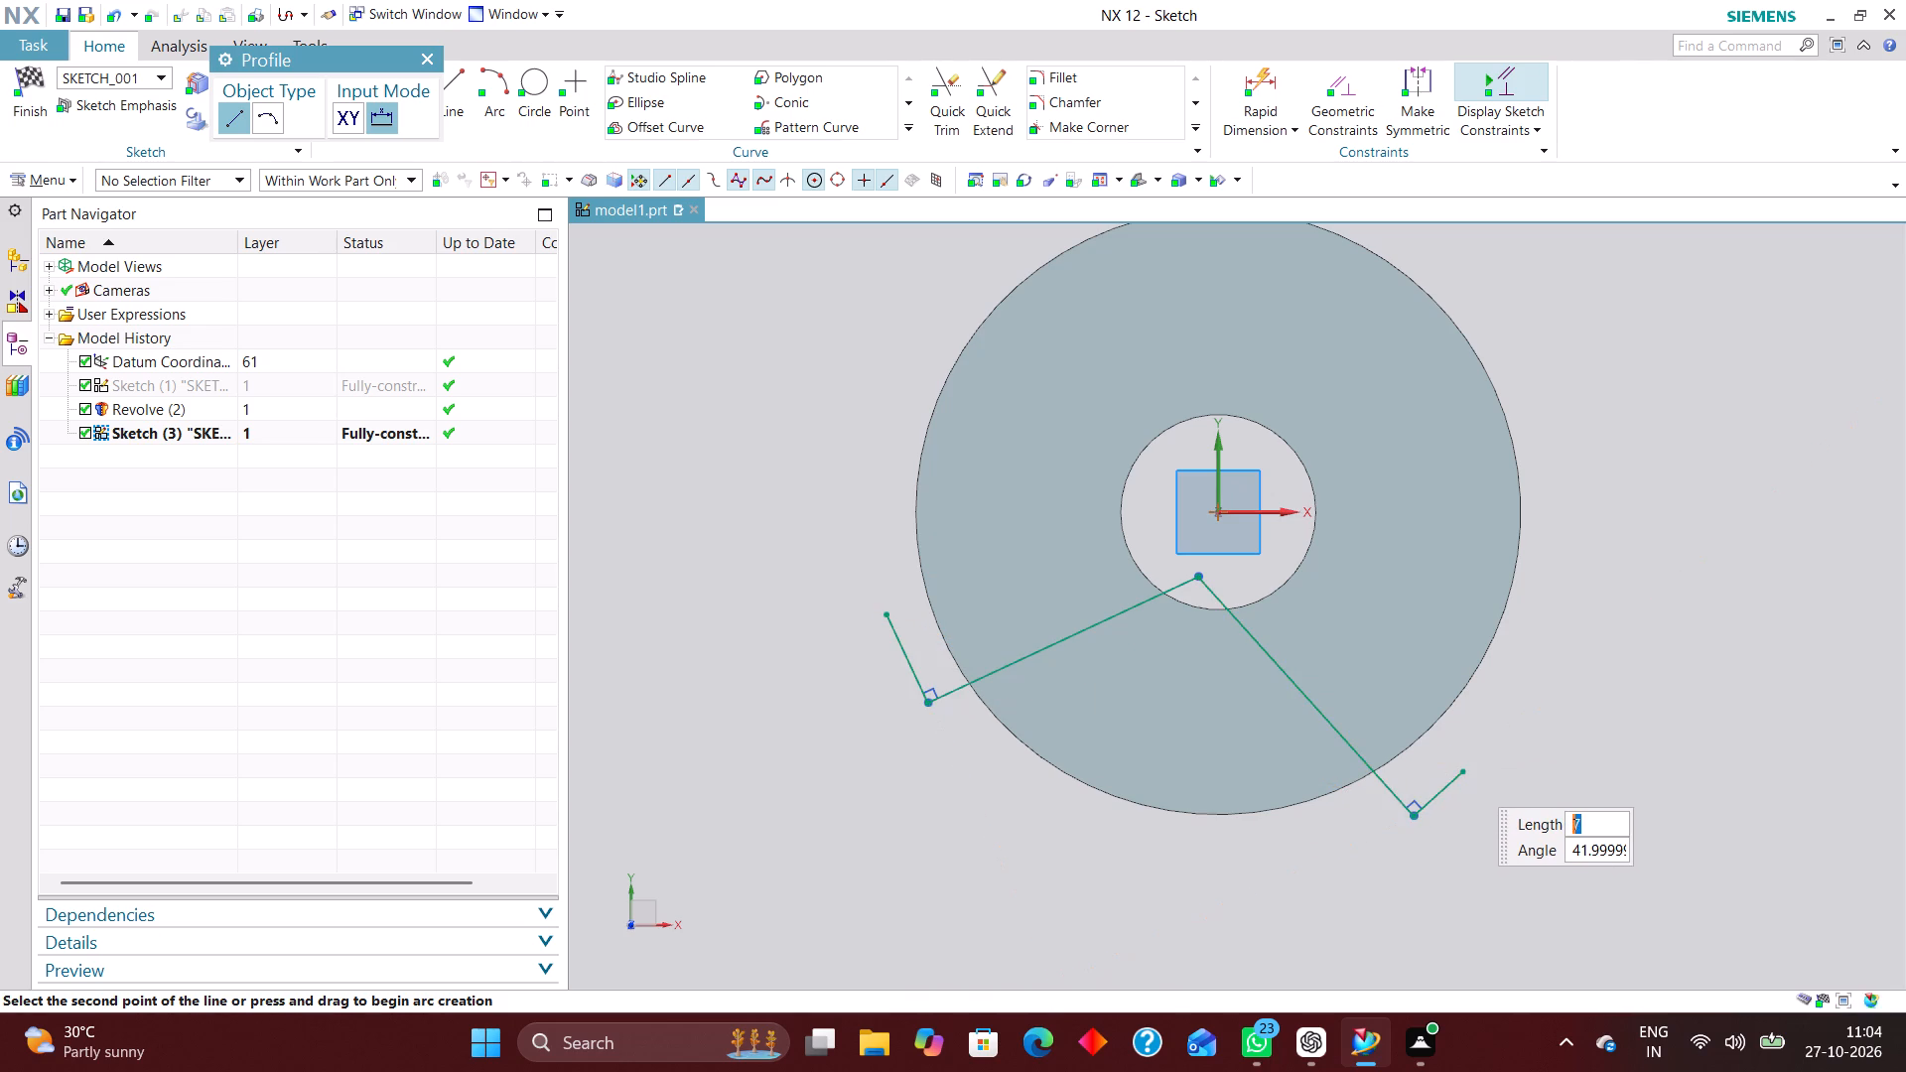
{"action": "left_click", "coordinate": [1460, 771]}
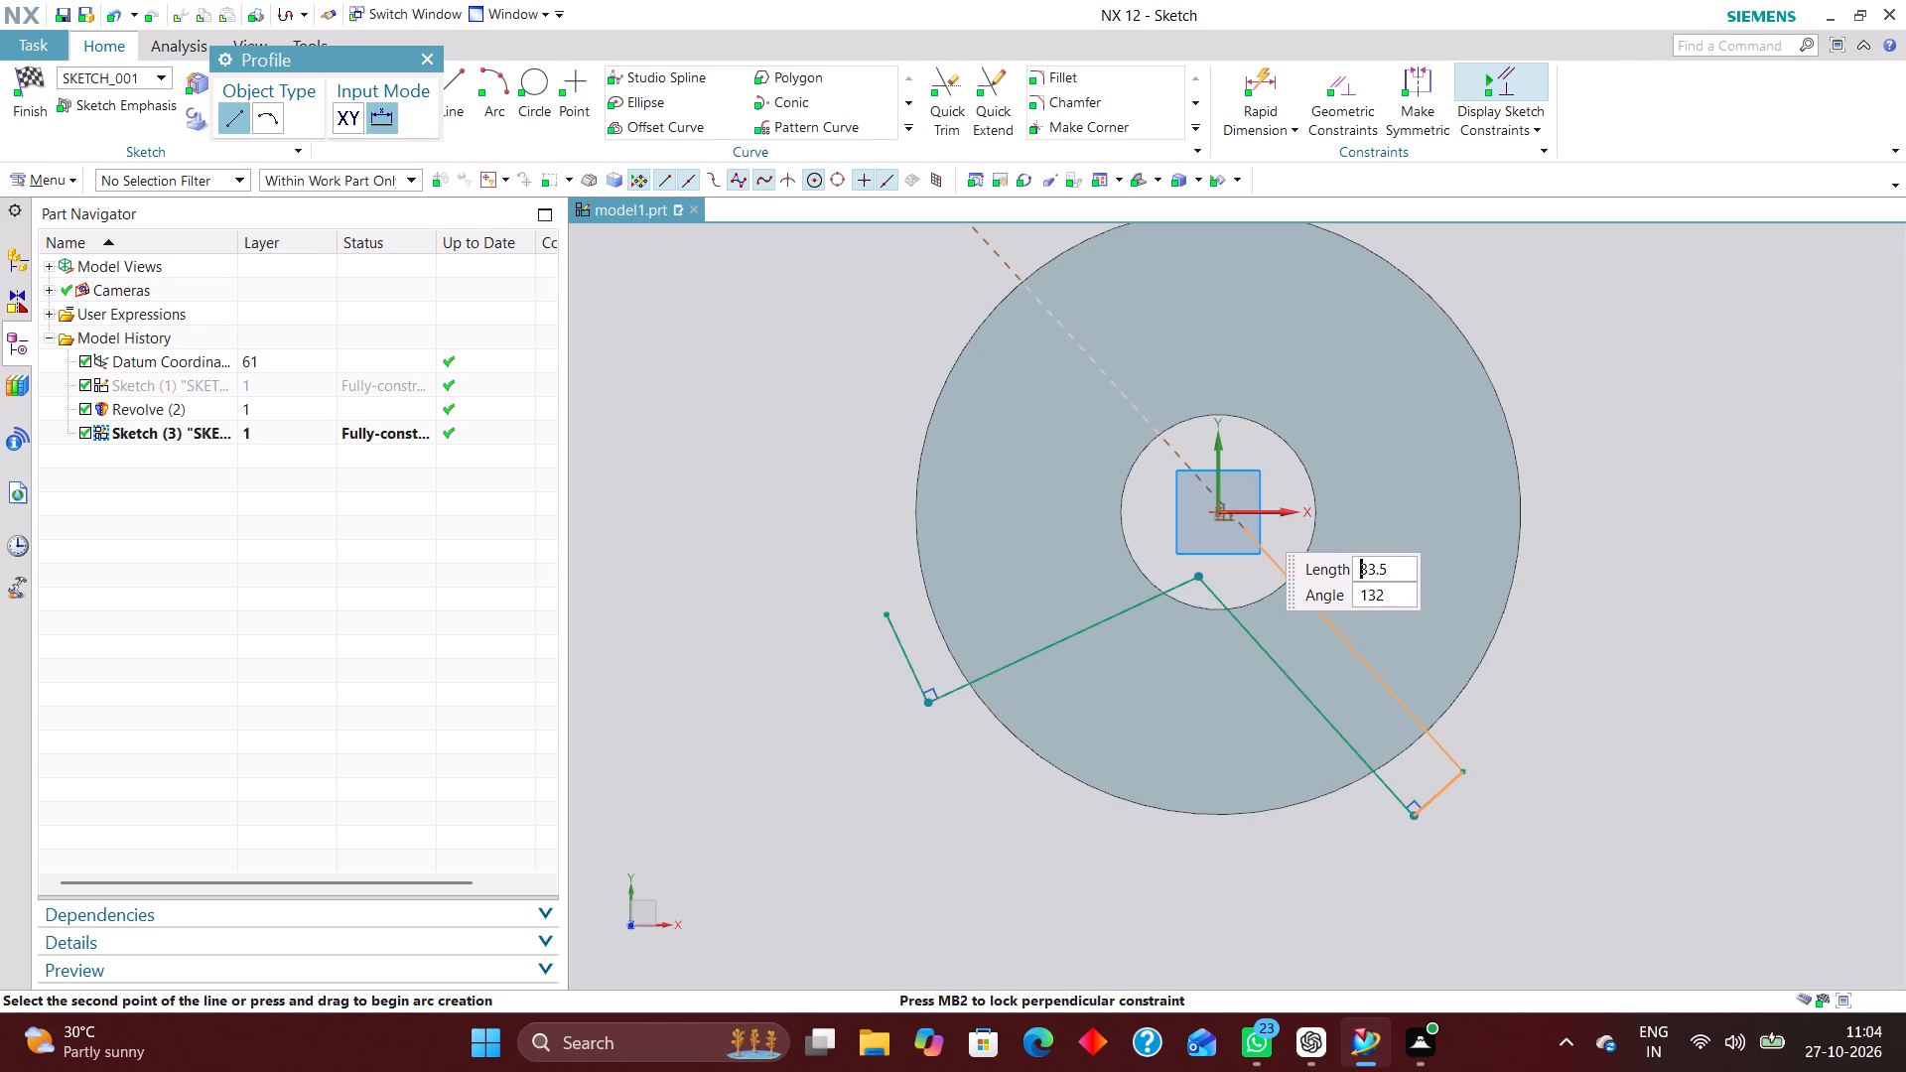
{"action": "left_click", "coordinate": [1205, 477]}
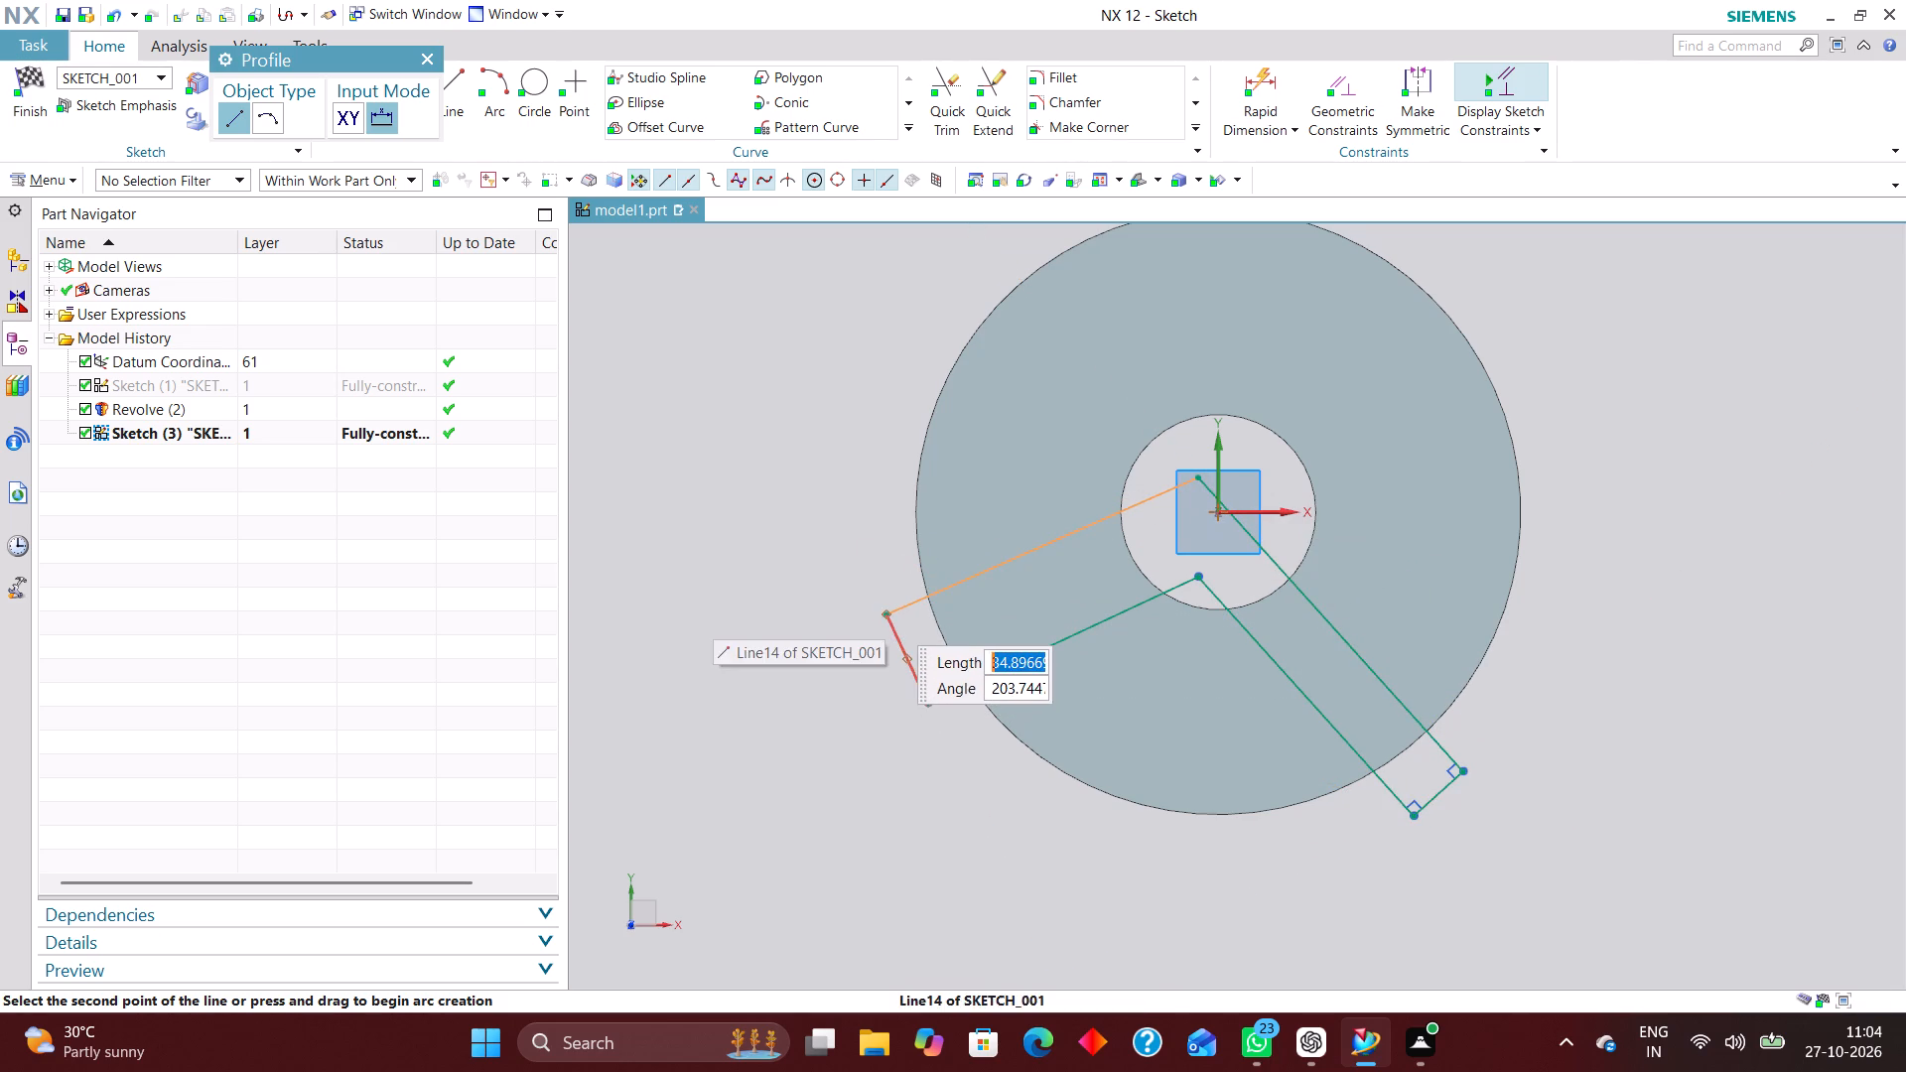
{"action": "left_click", "coordinate": [885, 609]}
{"action": "left_click", "coordinate": [434, 60]}
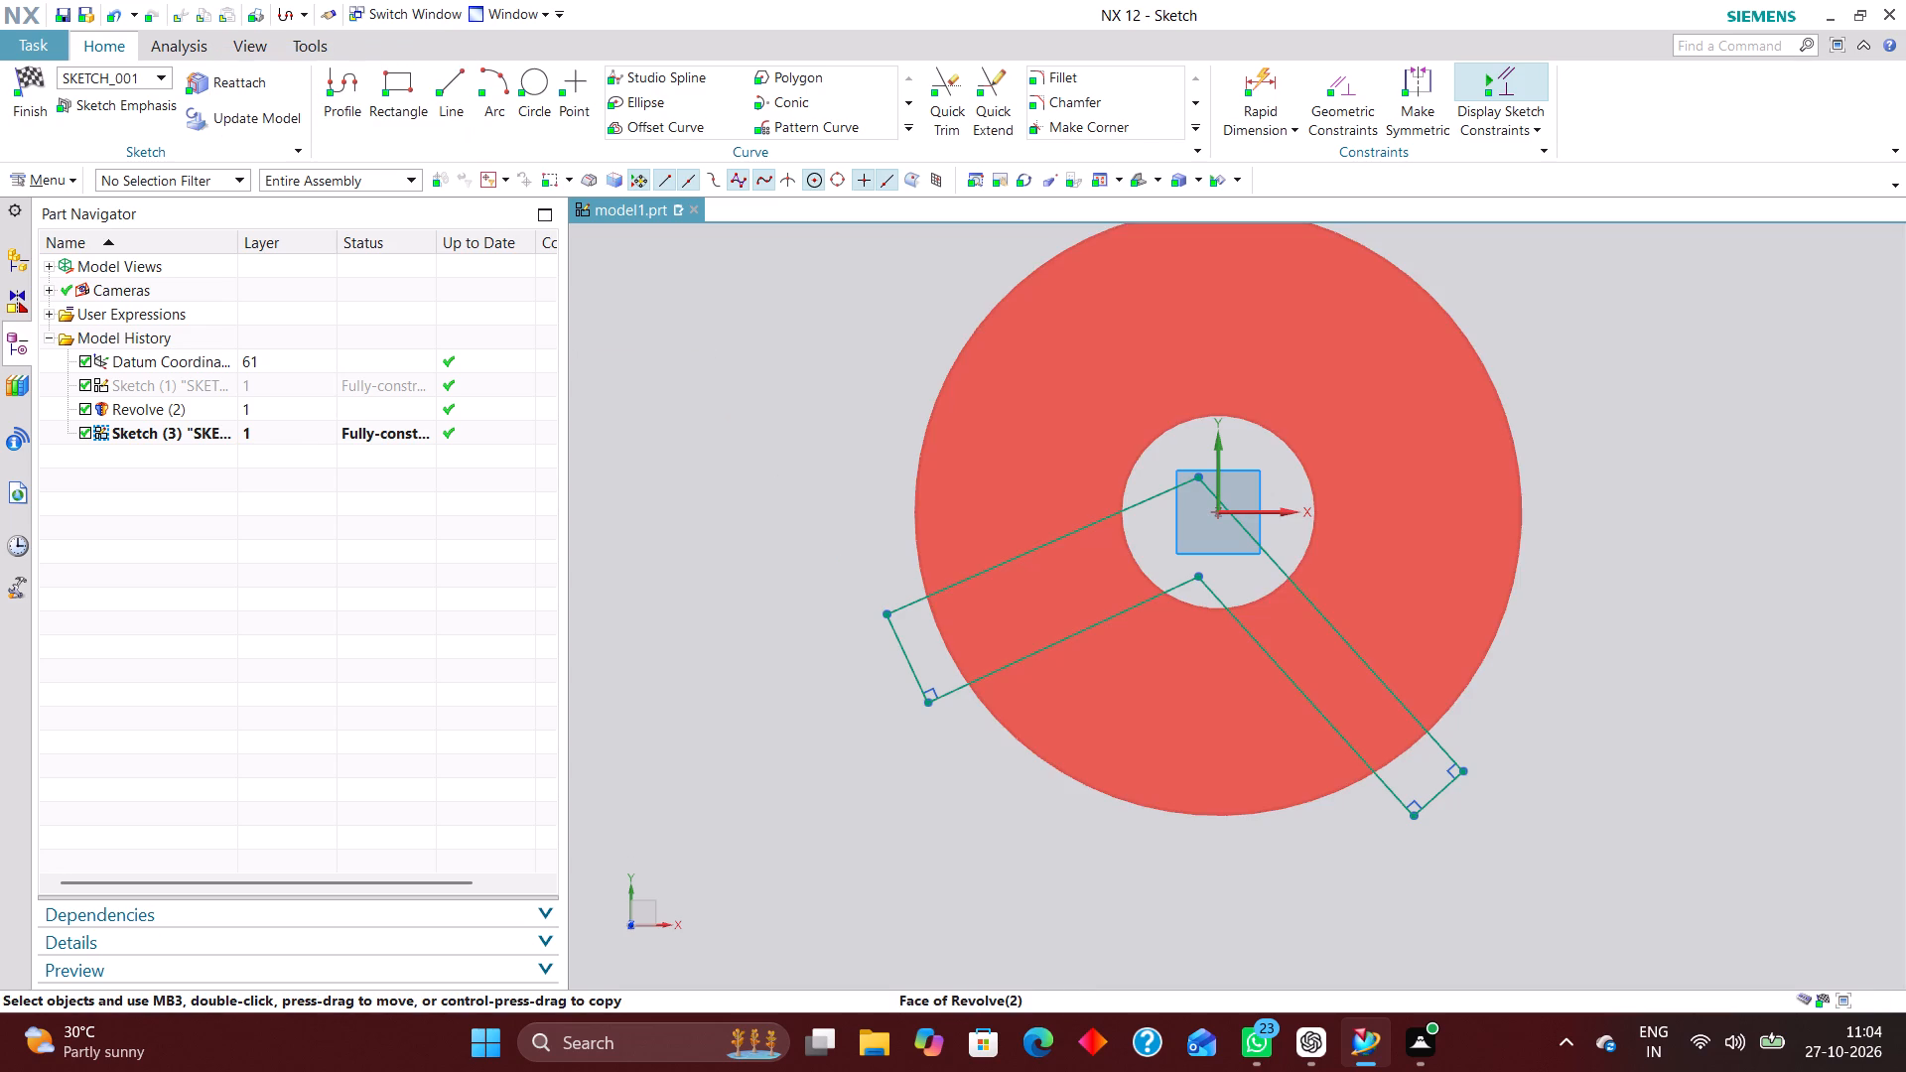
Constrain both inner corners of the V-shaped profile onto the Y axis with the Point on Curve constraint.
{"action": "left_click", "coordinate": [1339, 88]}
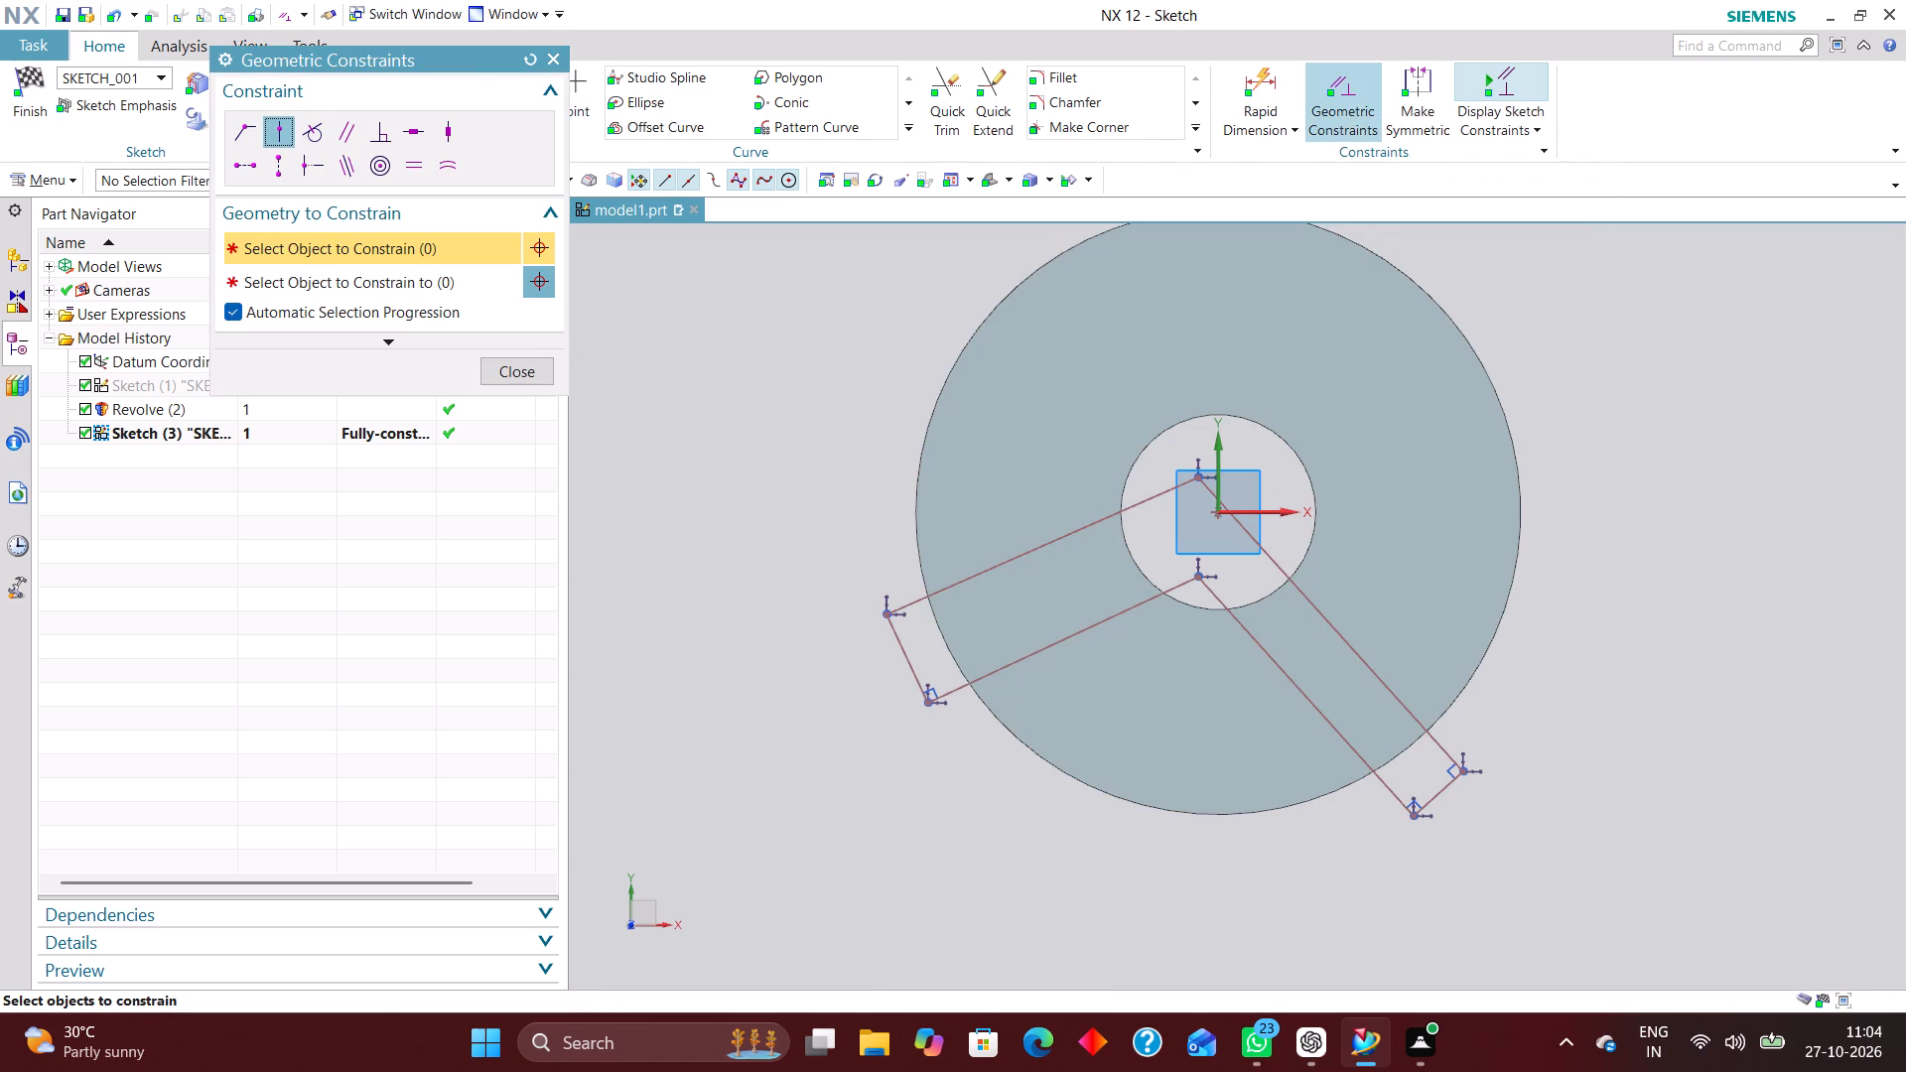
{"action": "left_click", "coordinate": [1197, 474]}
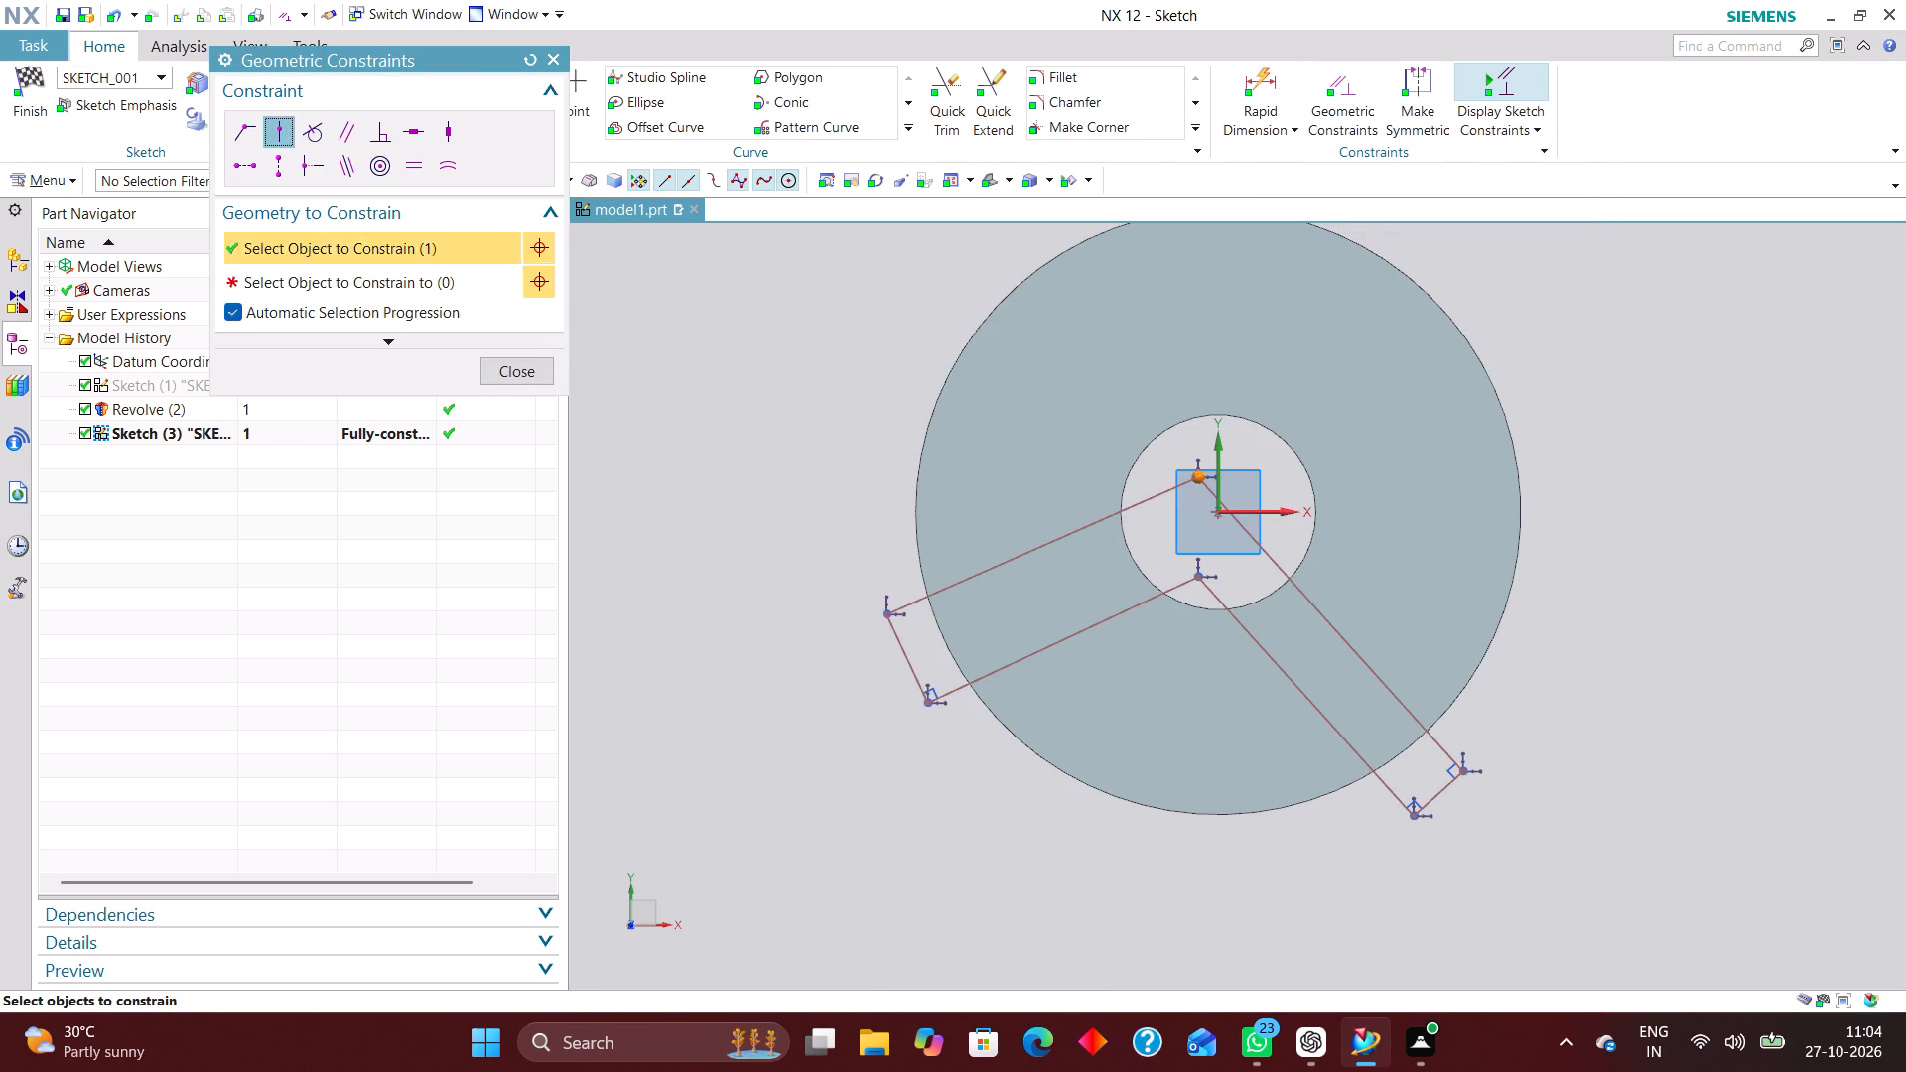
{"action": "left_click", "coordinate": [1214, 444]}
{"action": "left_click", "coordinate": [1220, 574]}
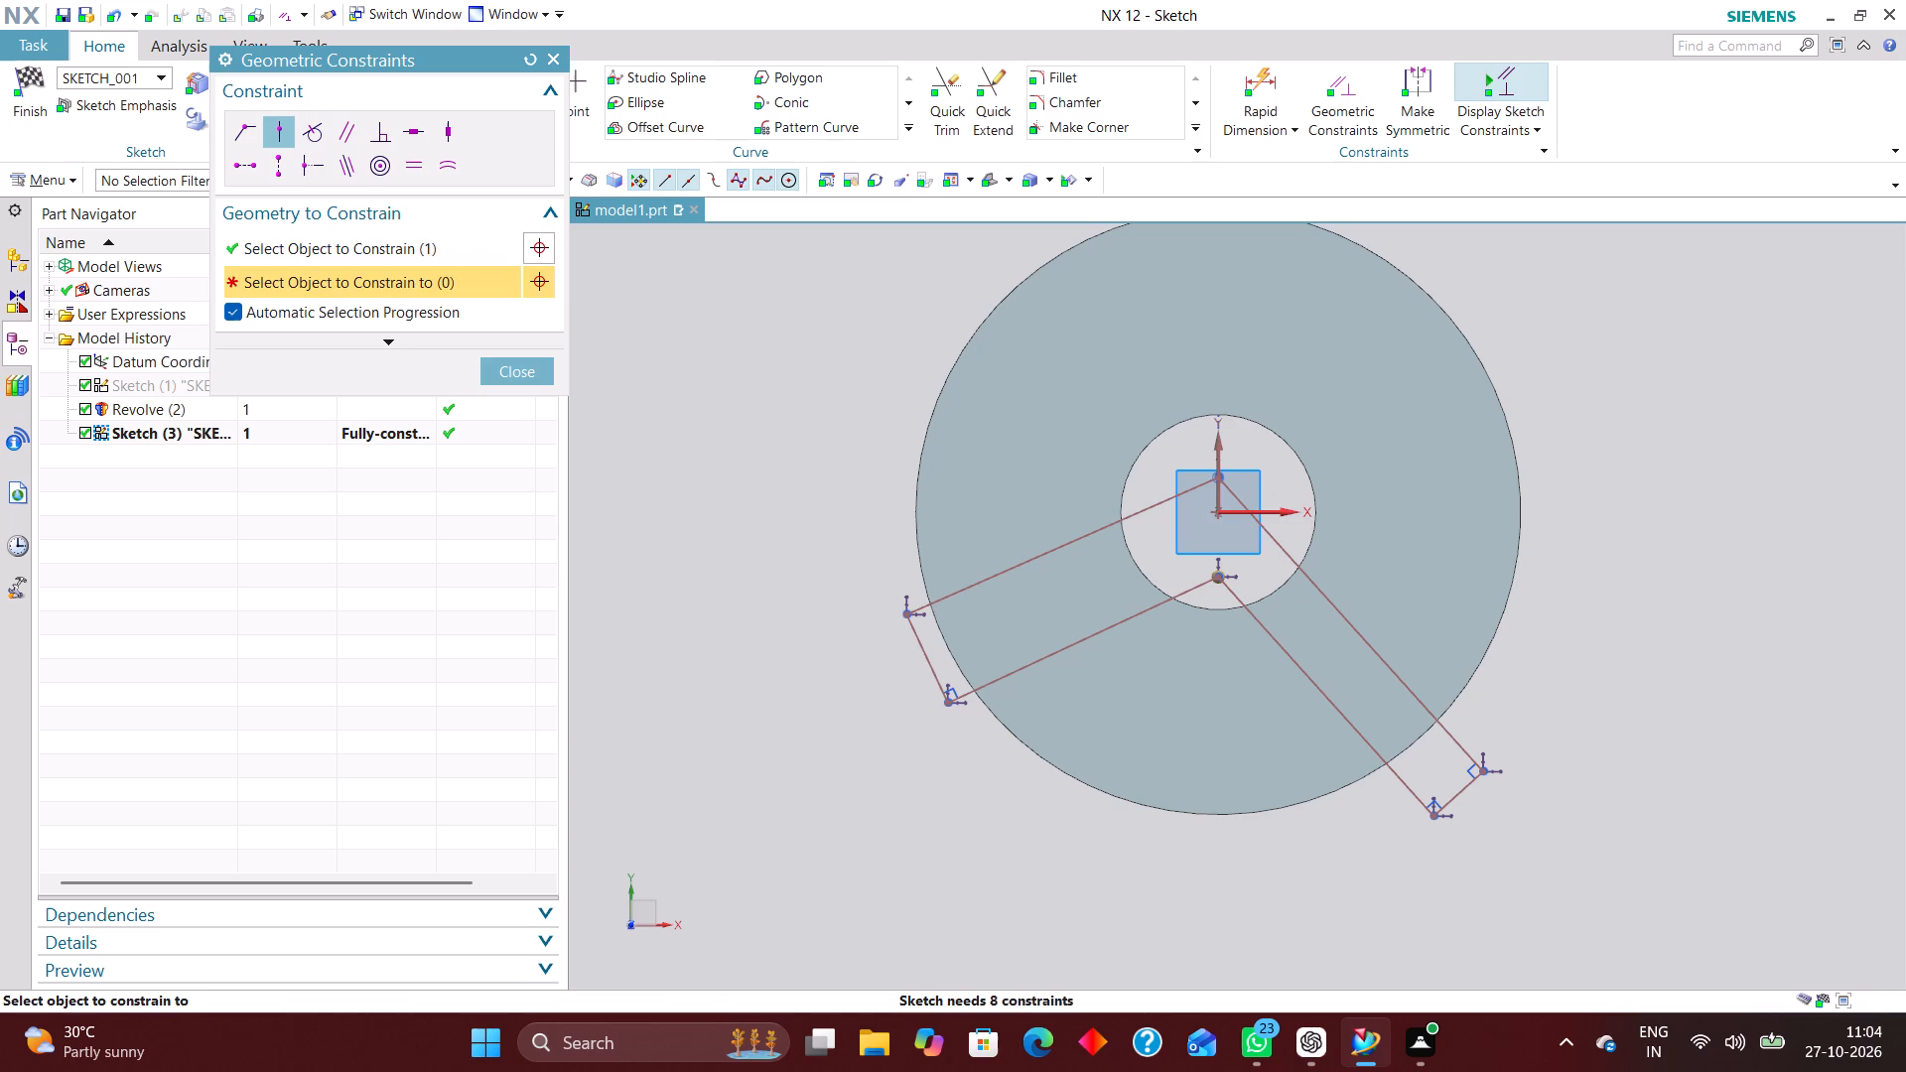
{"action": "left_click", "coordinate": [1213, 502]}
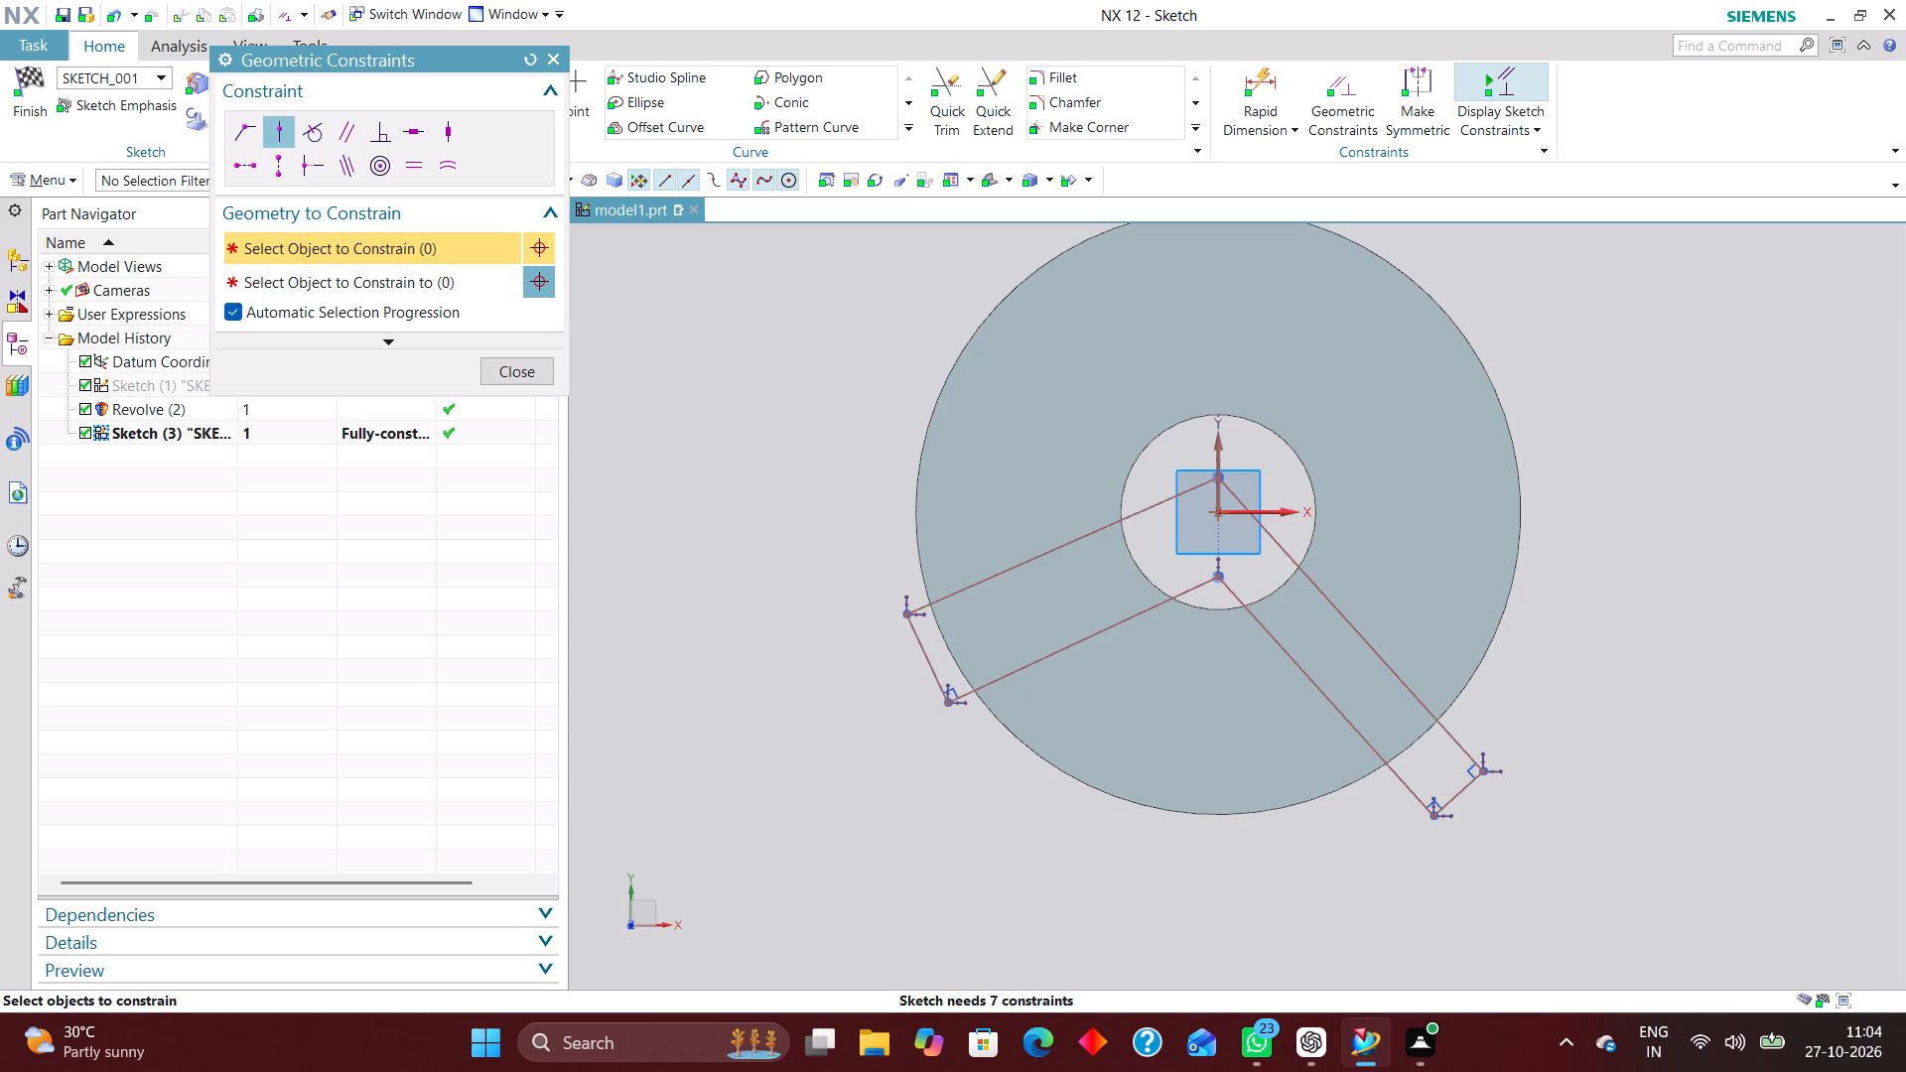
Examine how the V-shaped profile sits on the revolved disc from the isometric and rotated views.
{"action": "key", "text": "End"}
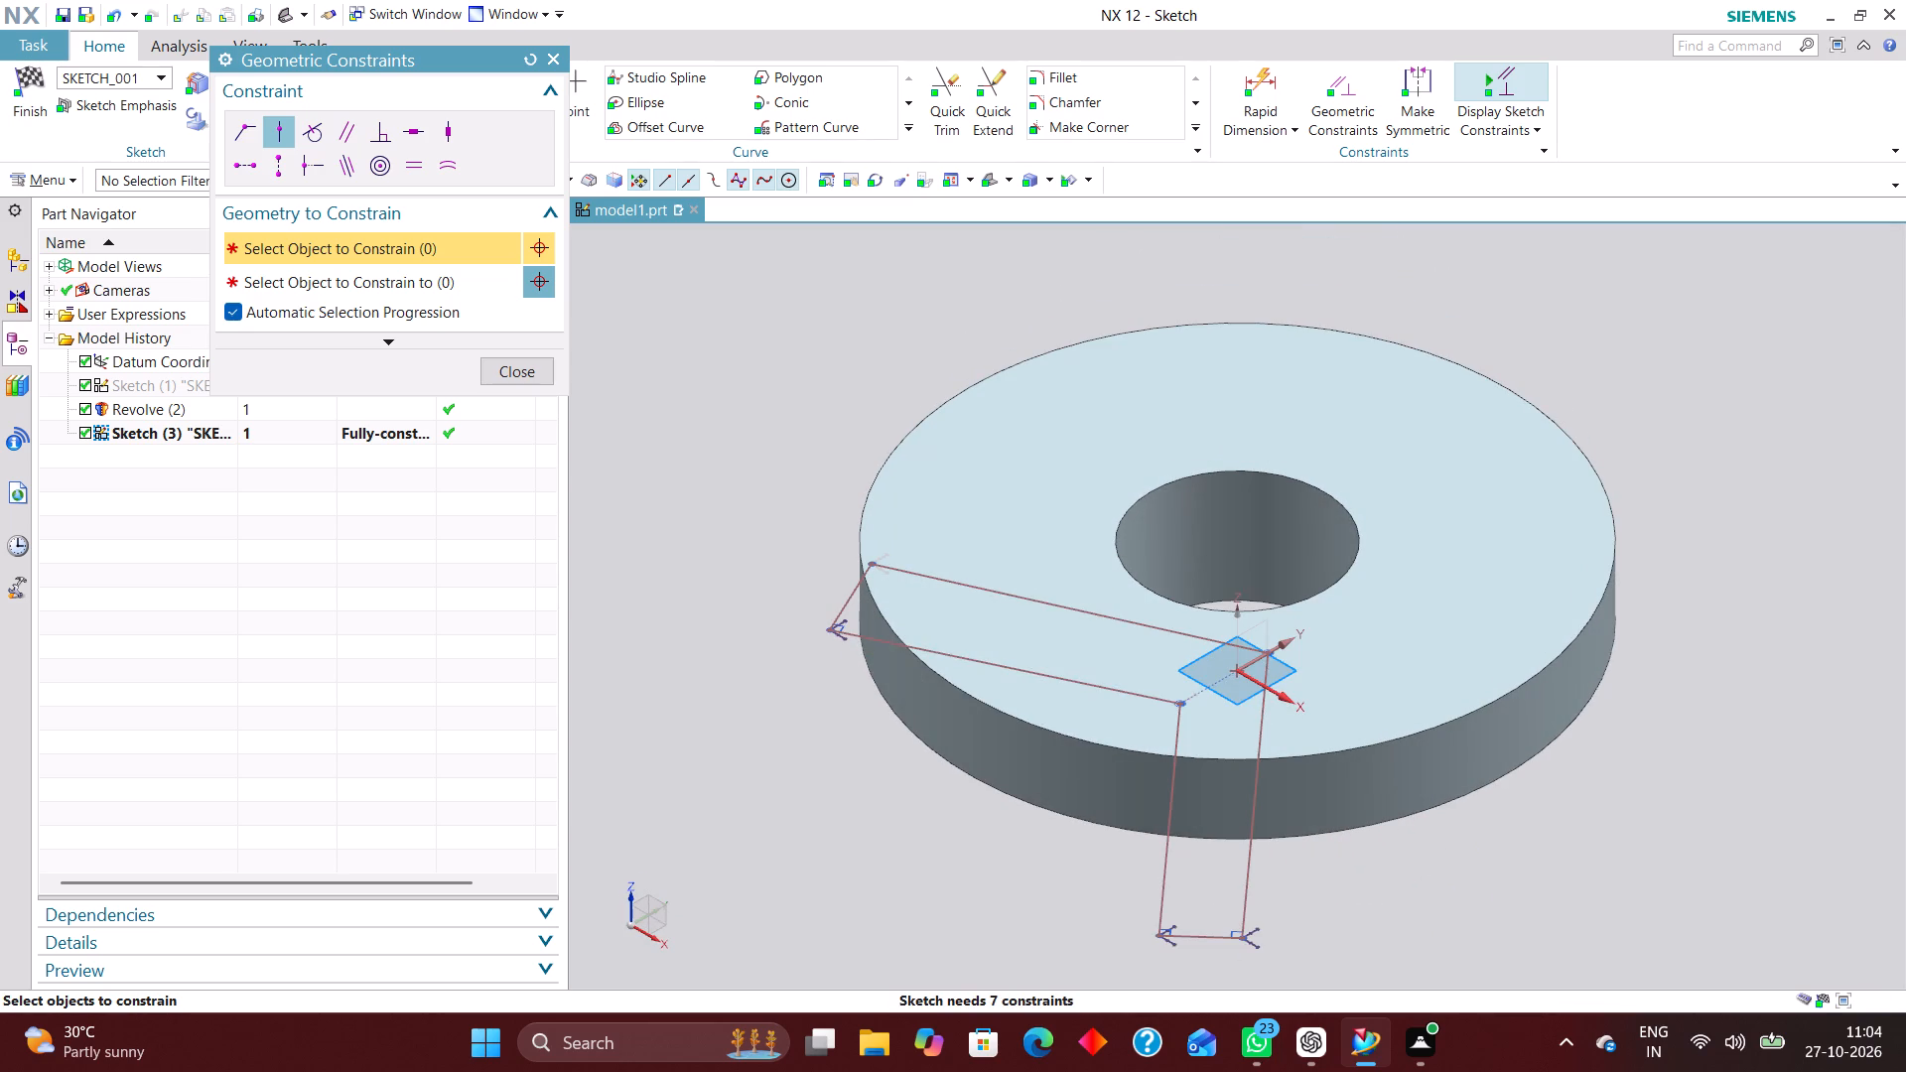
{"action": "middle_click_drag", "start_coordinate": [1328, 484], "coordinate": [1334, 579]}
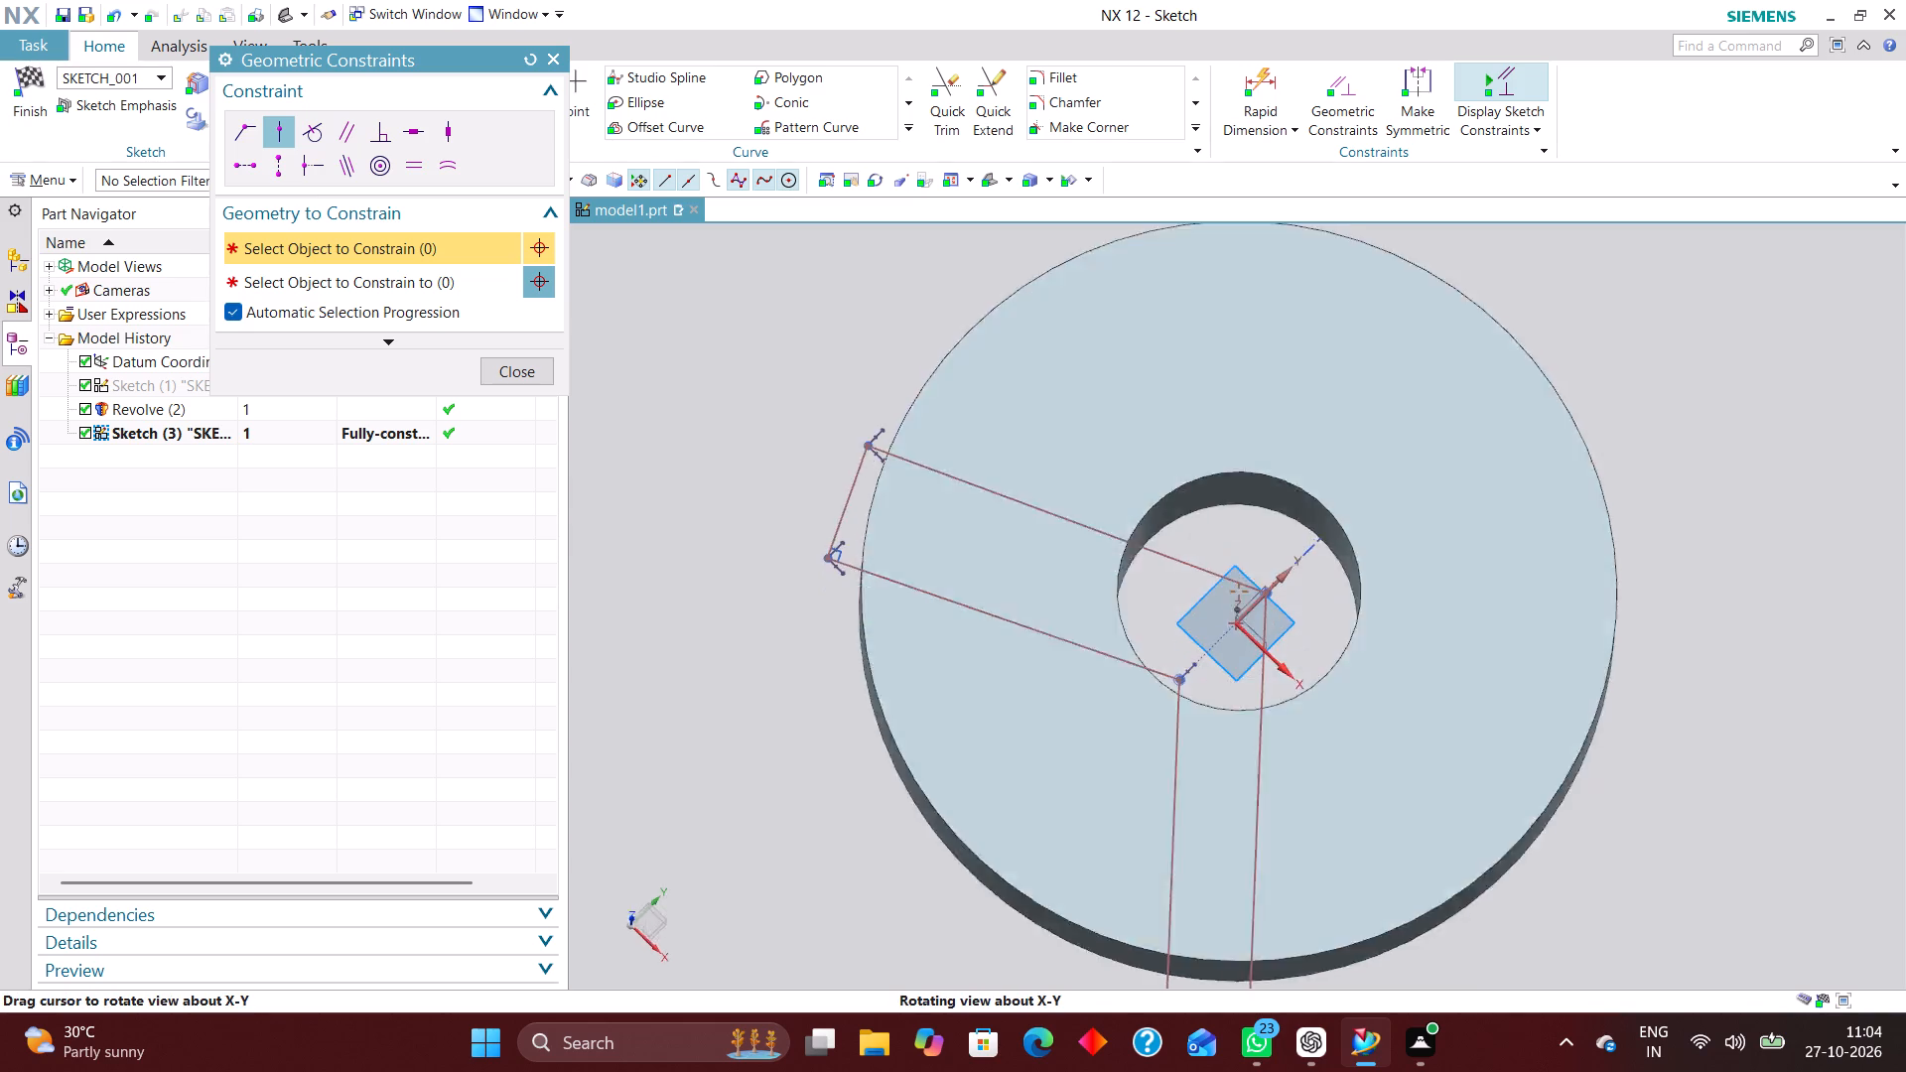
{"action": "middle_click_drag", "start_coordinate": [1334, 579], "coordinate": [1323, 584]}
{"action": "middle_click_drag", "start_coordinate": [1745, 559], "coordinate": [1768, 551]}
{"action": "scroll", "coordinate": [1834, 506], "scroll_direction": "up", "scroll_amount": 1}
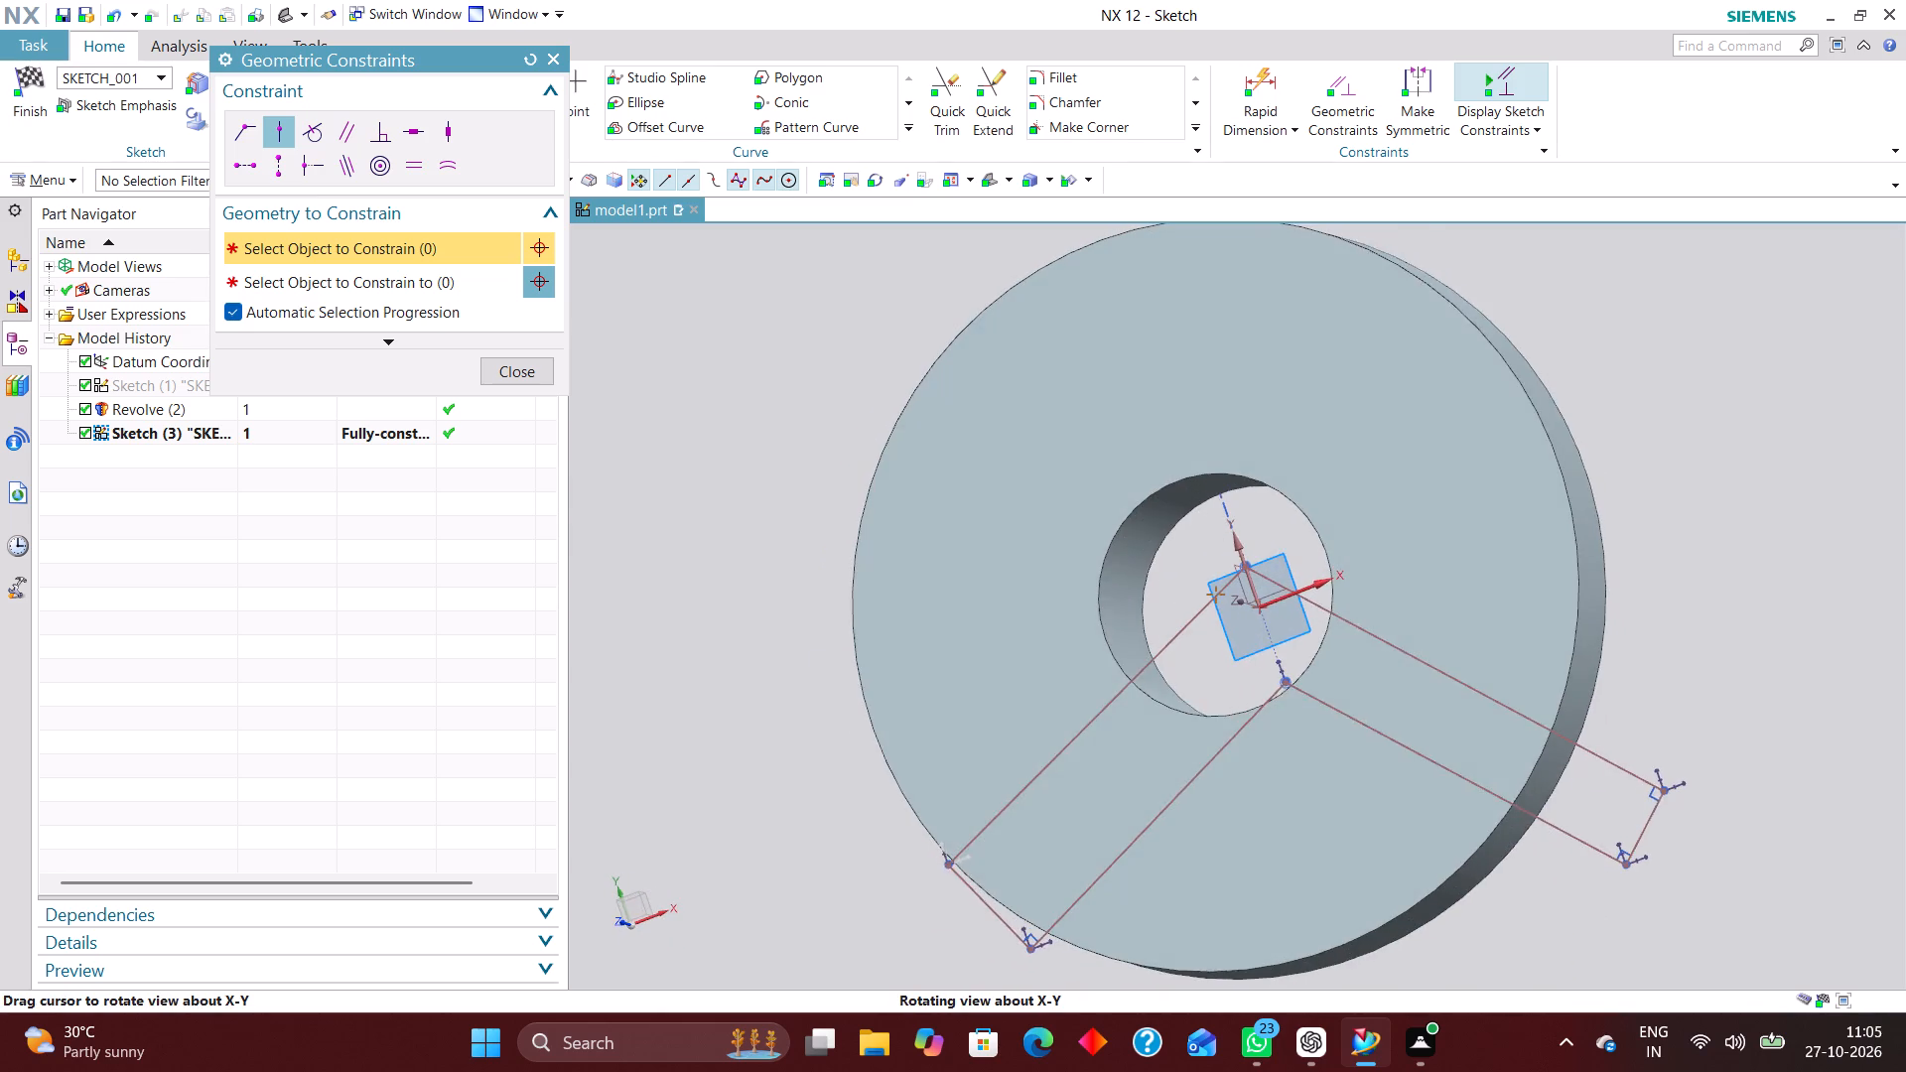
{"action": "middle_click_drag", "start_coordinate": [1768, 551], "coordinate": [1768, 550]}
{"action": "right_click_drag", "start_coordinate": [1781, 493], "coordinate": [1511, 495]}
{"action": "scroll", "coordinate": [1267, 560], "scroll_direction": "down", "scroll_amount": 2}
{"action": "scroll", "coordinate": [1237, 688], "scroll_direction": "up", "scroll_amount": 2}
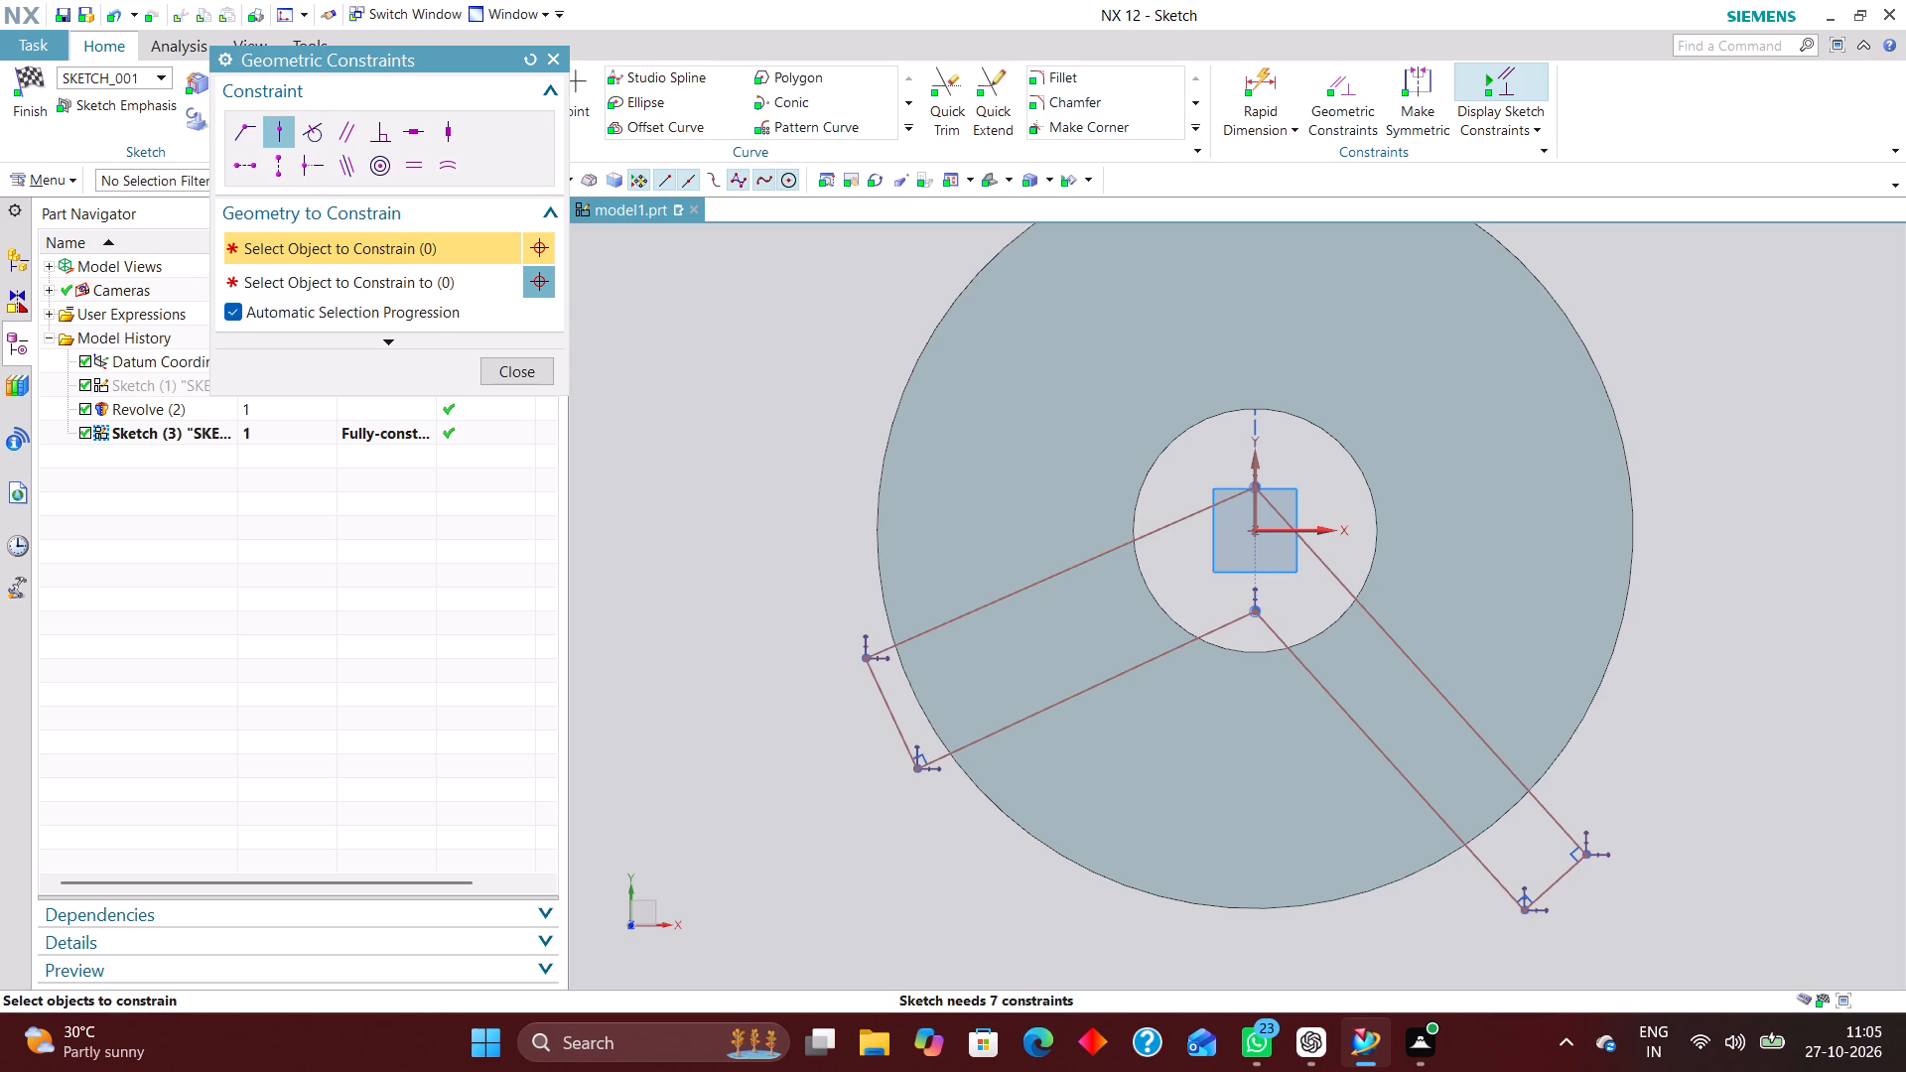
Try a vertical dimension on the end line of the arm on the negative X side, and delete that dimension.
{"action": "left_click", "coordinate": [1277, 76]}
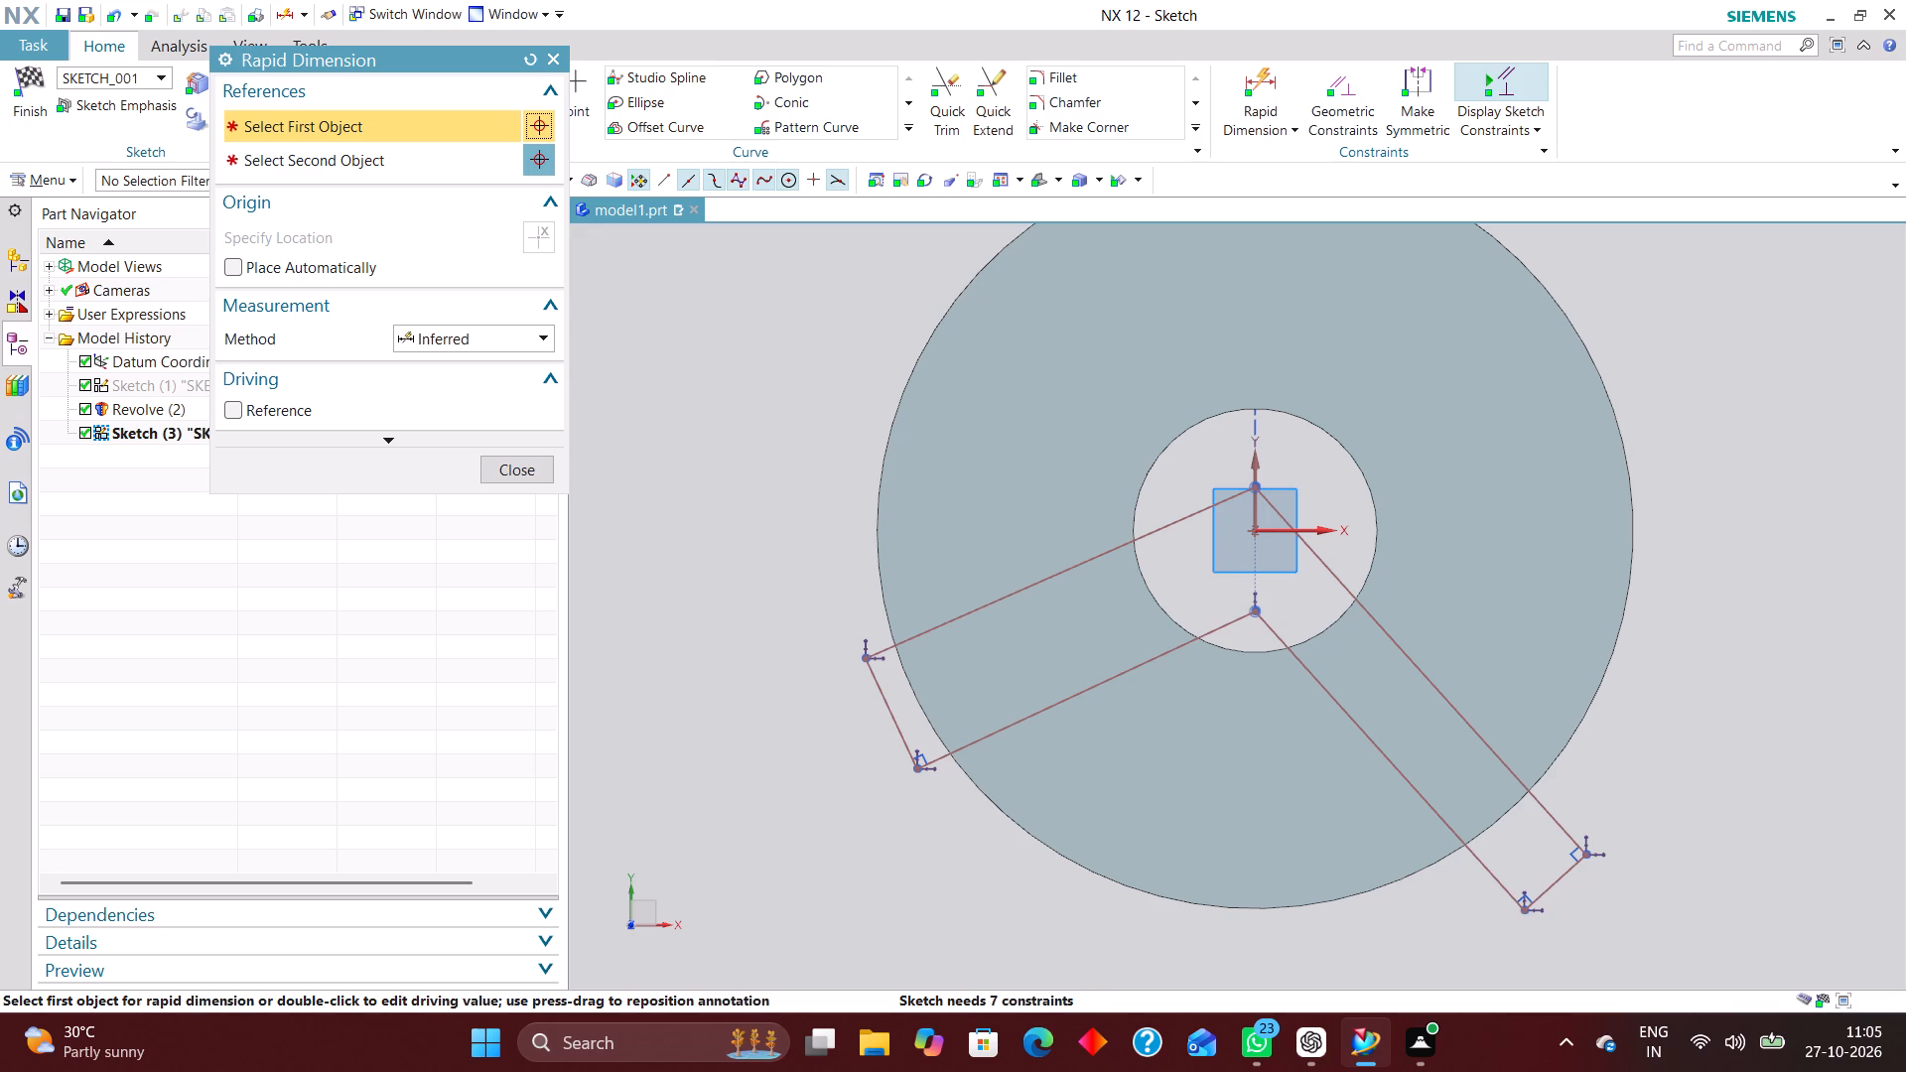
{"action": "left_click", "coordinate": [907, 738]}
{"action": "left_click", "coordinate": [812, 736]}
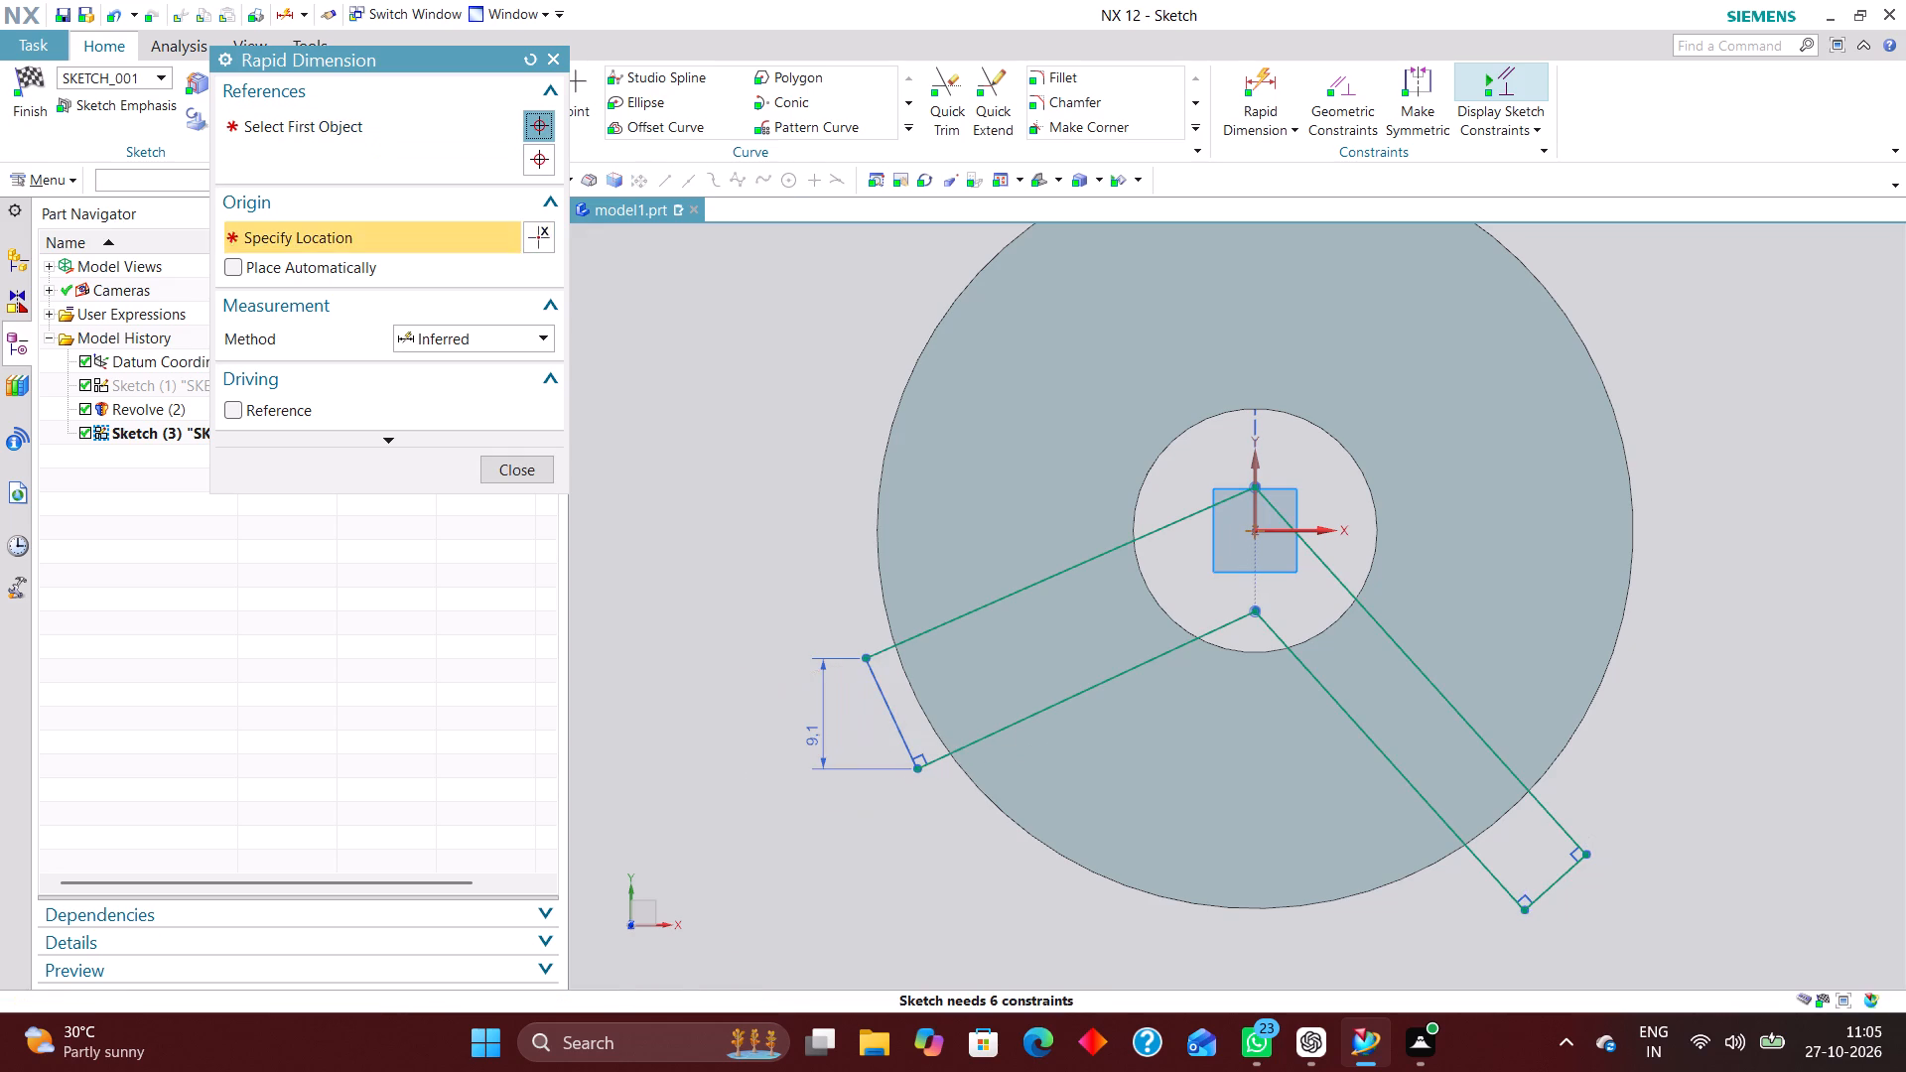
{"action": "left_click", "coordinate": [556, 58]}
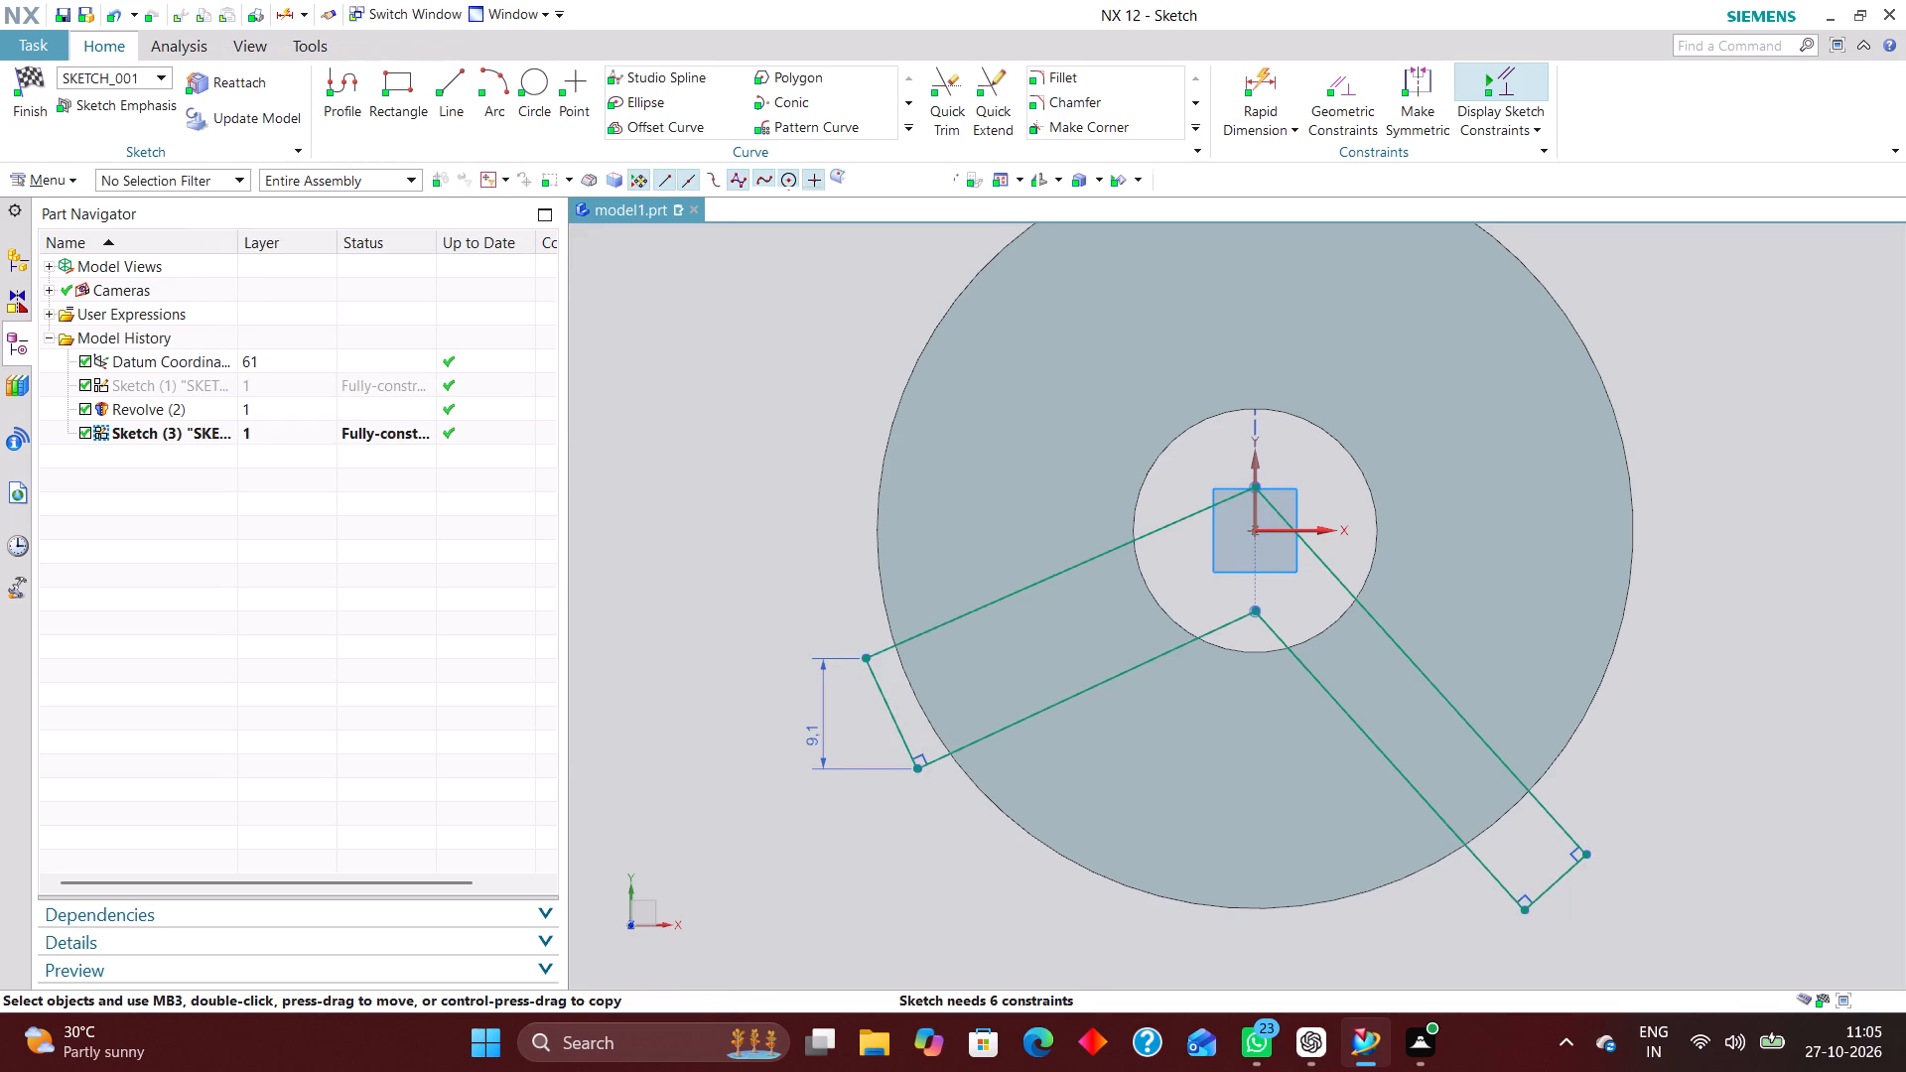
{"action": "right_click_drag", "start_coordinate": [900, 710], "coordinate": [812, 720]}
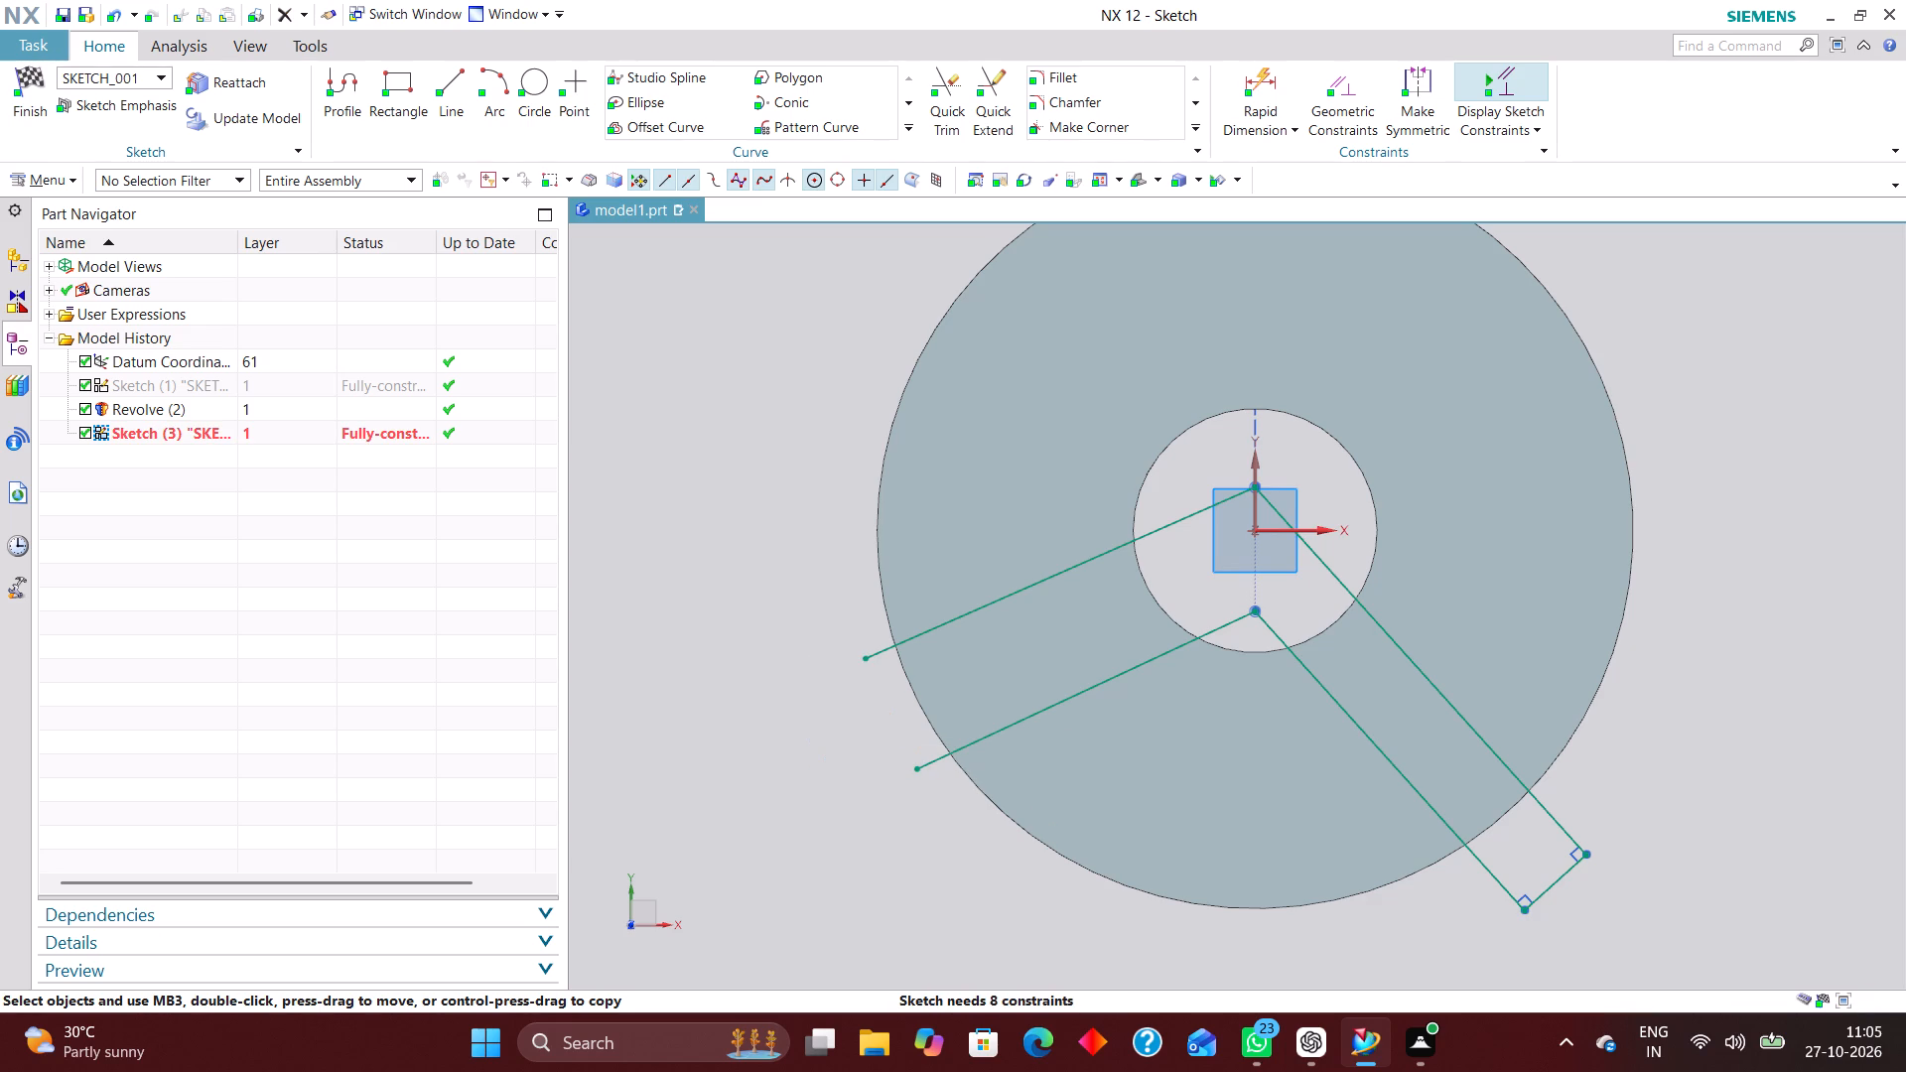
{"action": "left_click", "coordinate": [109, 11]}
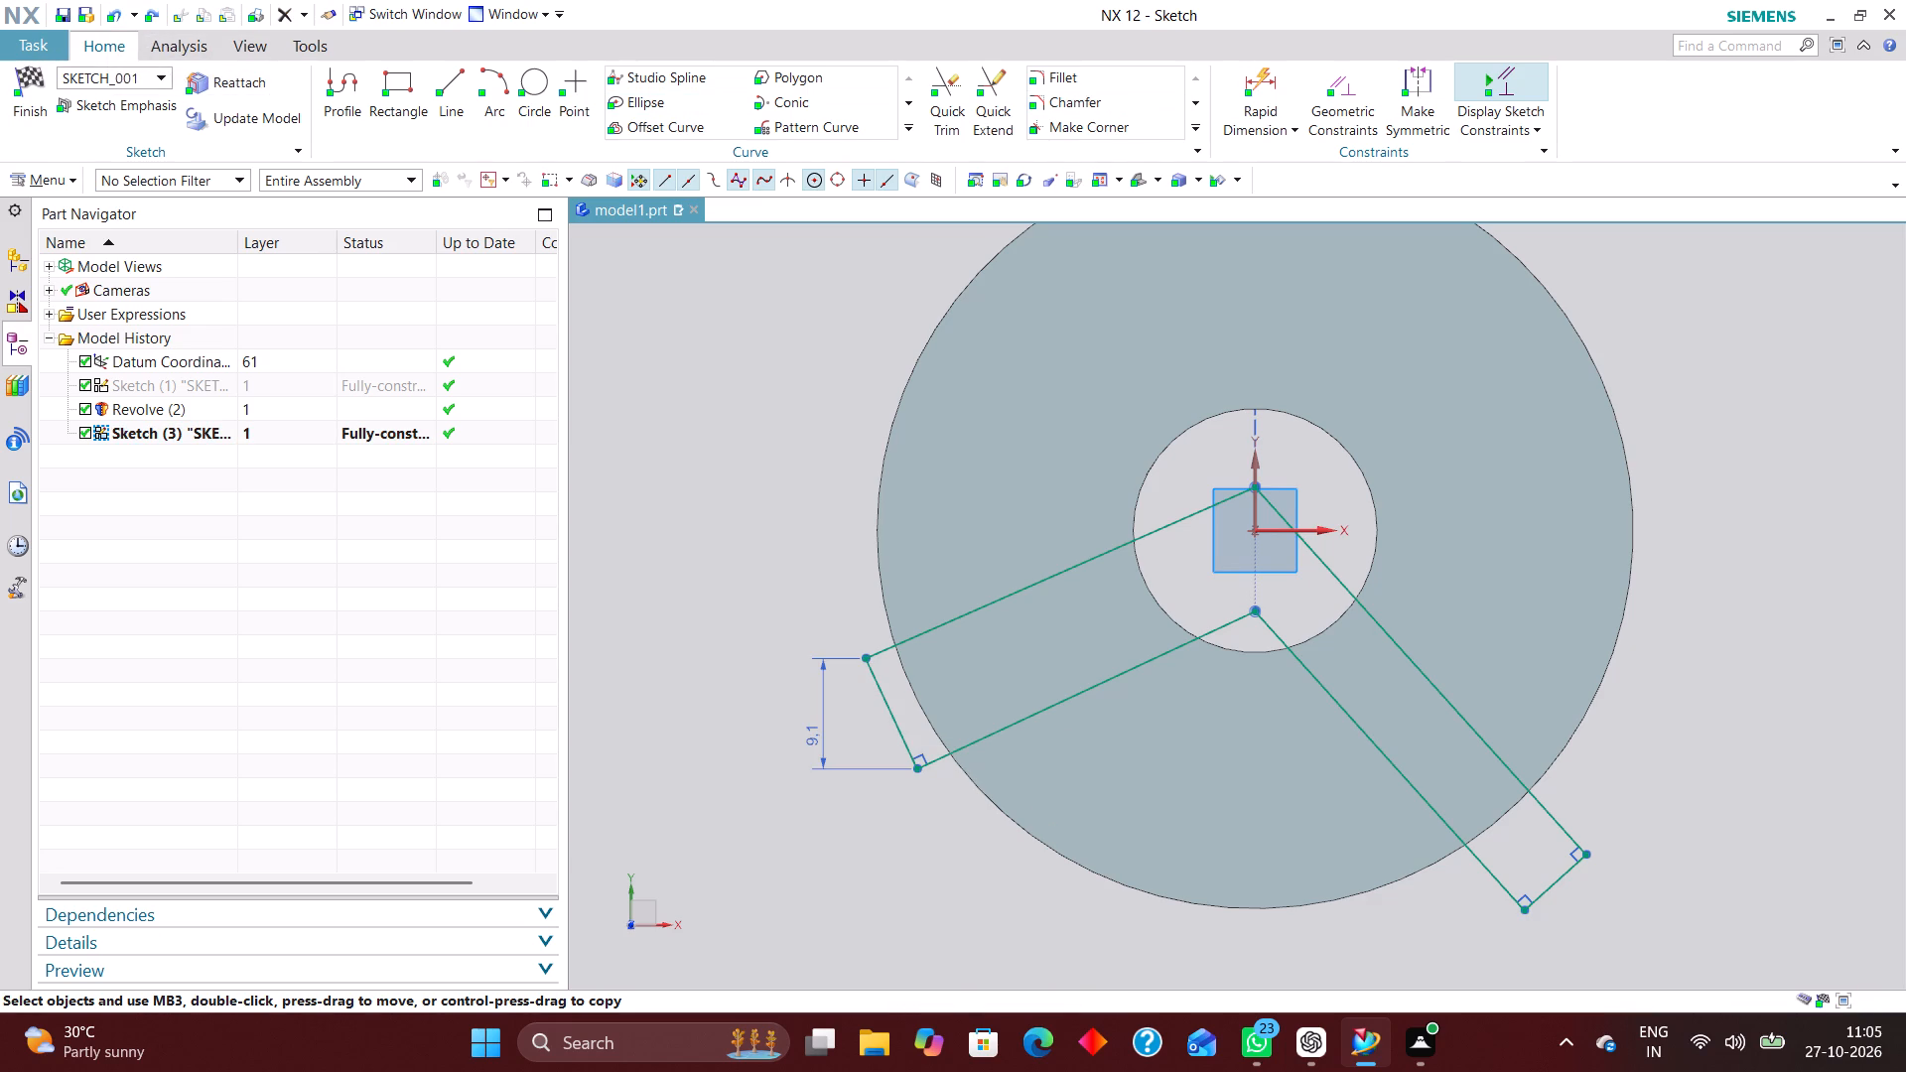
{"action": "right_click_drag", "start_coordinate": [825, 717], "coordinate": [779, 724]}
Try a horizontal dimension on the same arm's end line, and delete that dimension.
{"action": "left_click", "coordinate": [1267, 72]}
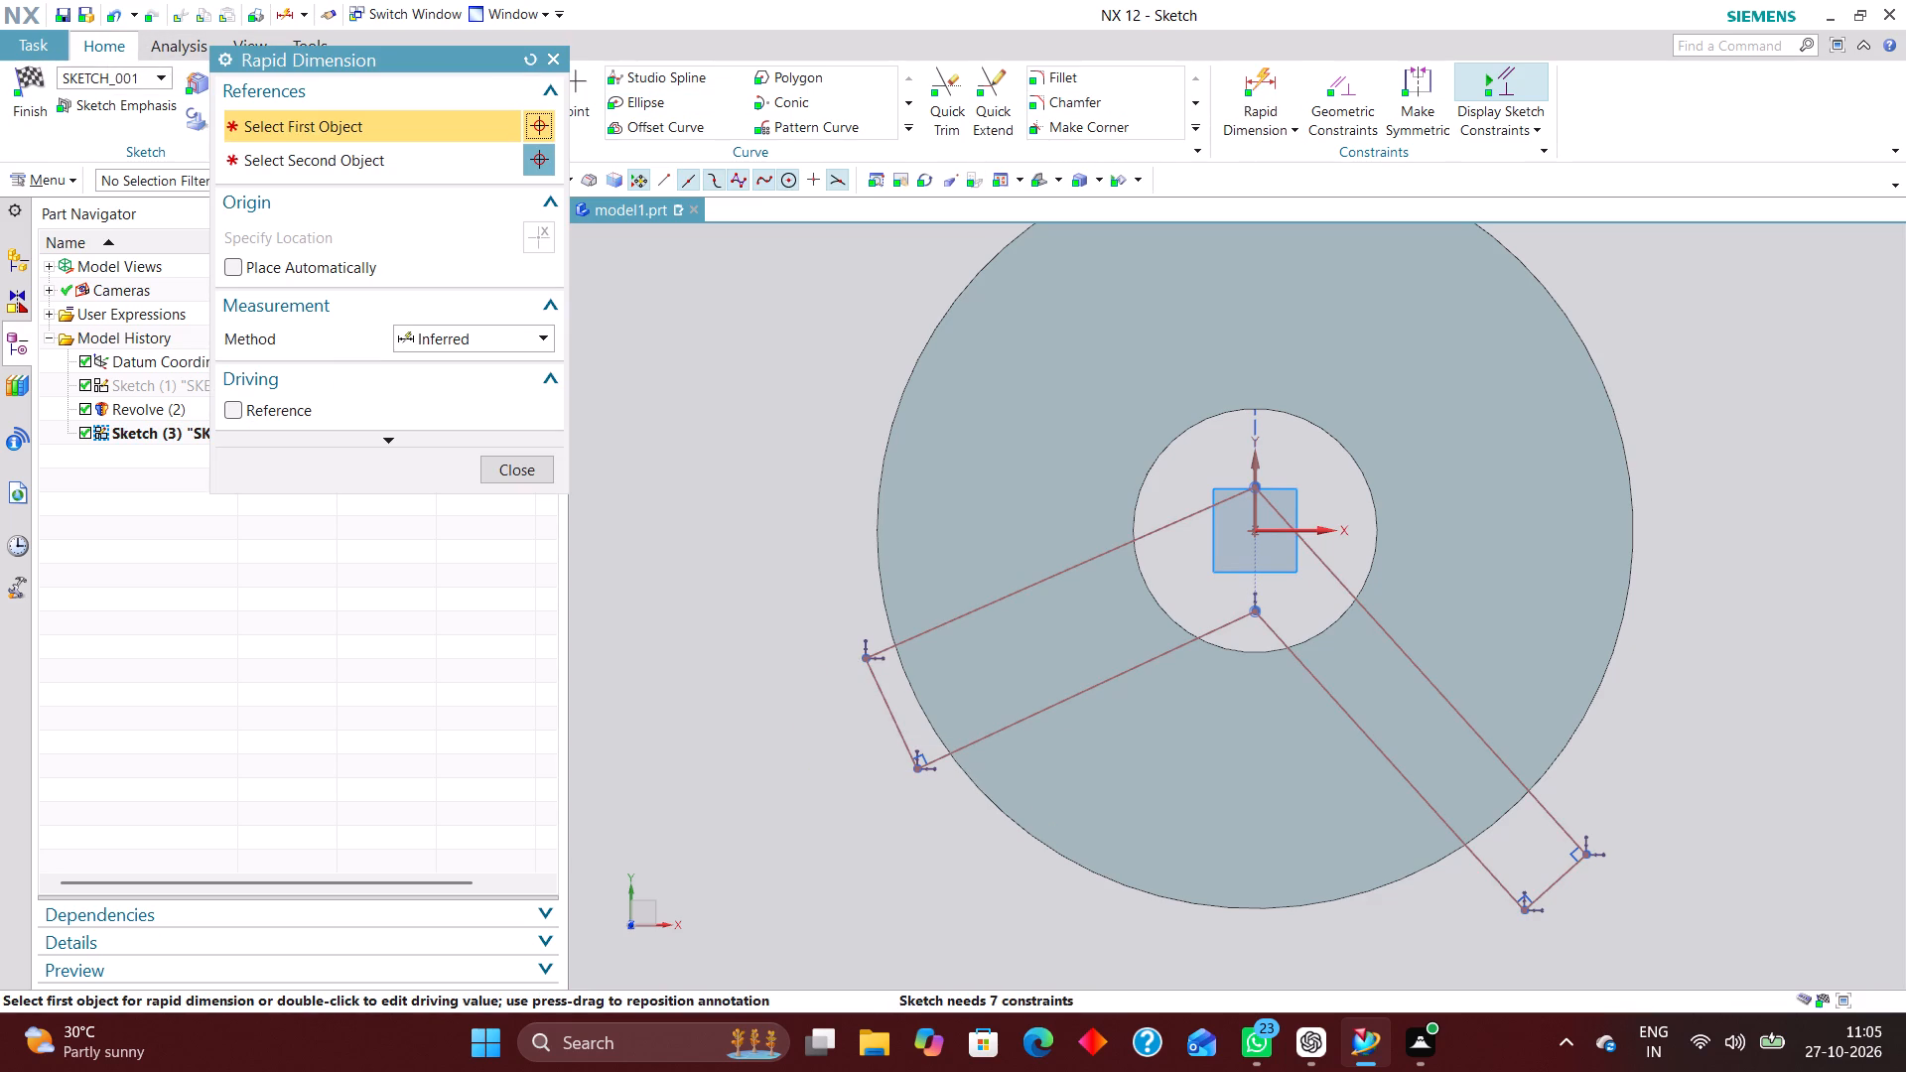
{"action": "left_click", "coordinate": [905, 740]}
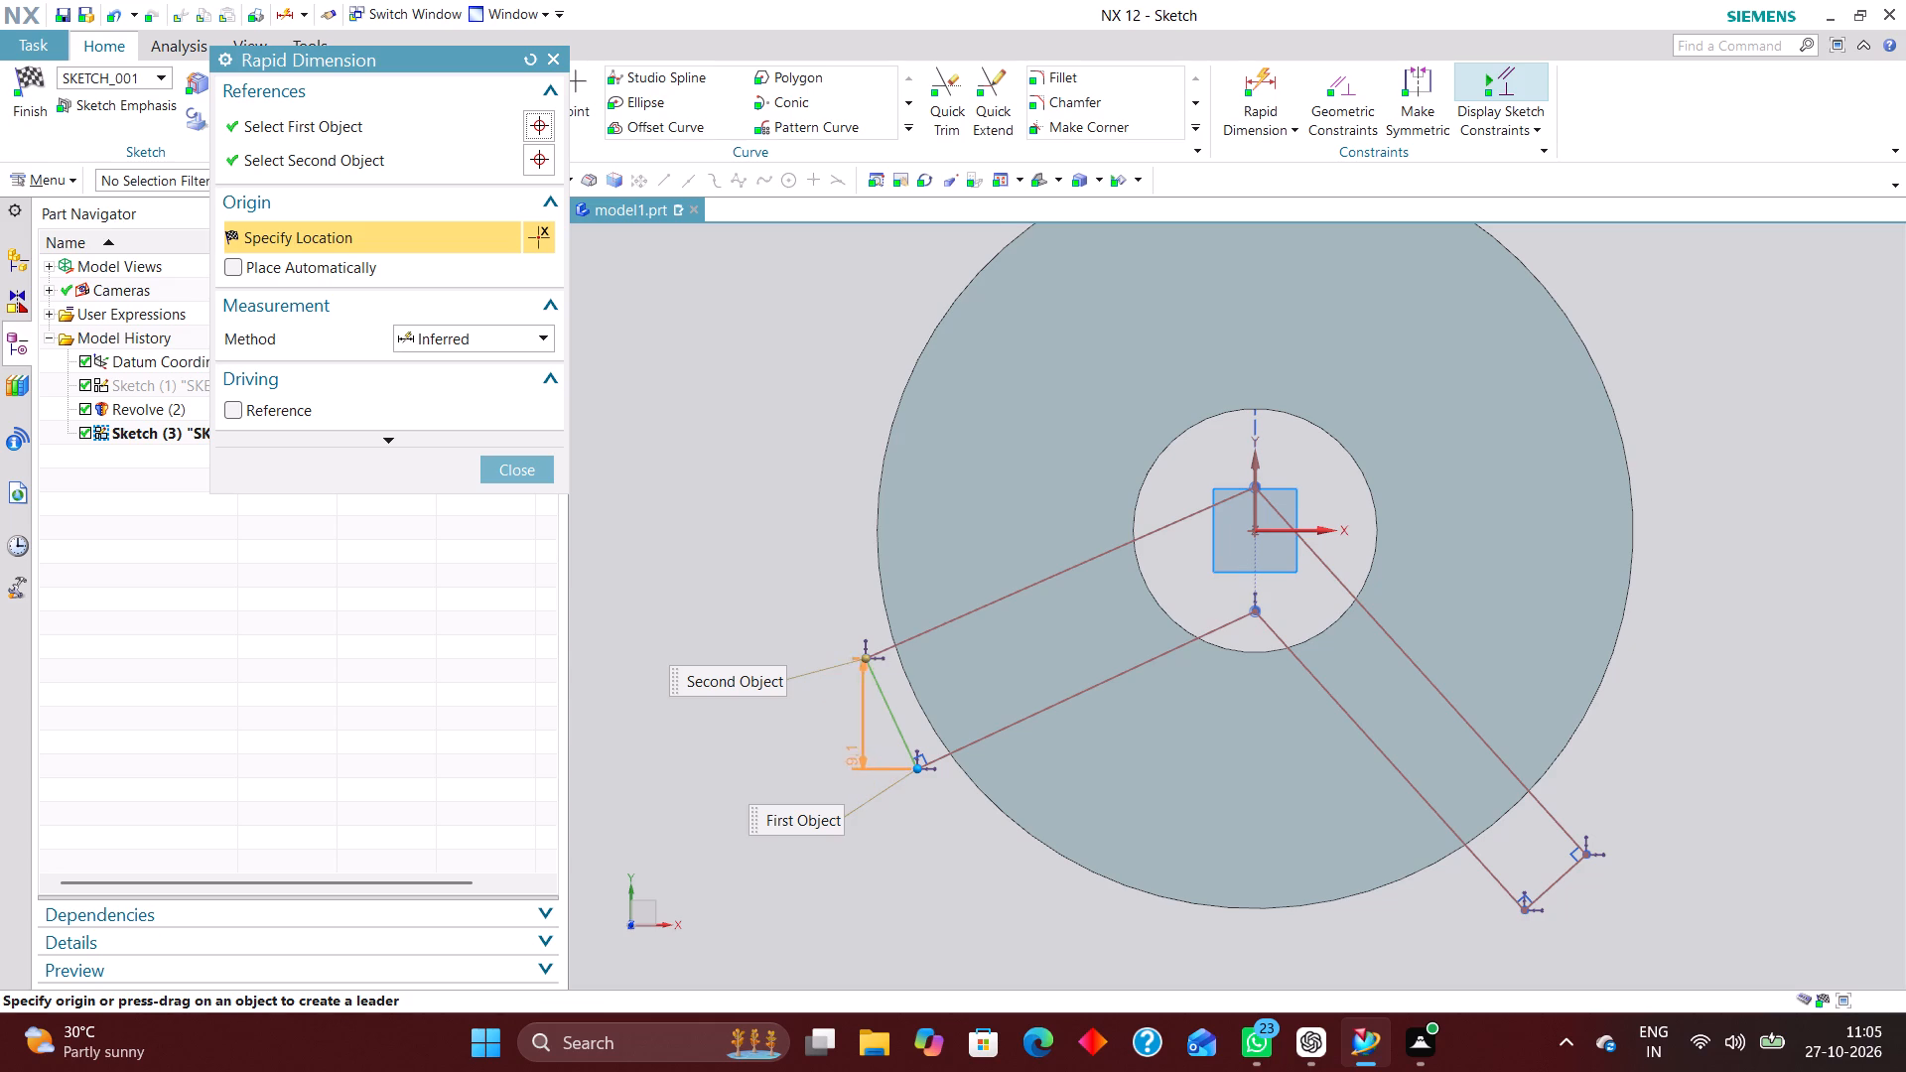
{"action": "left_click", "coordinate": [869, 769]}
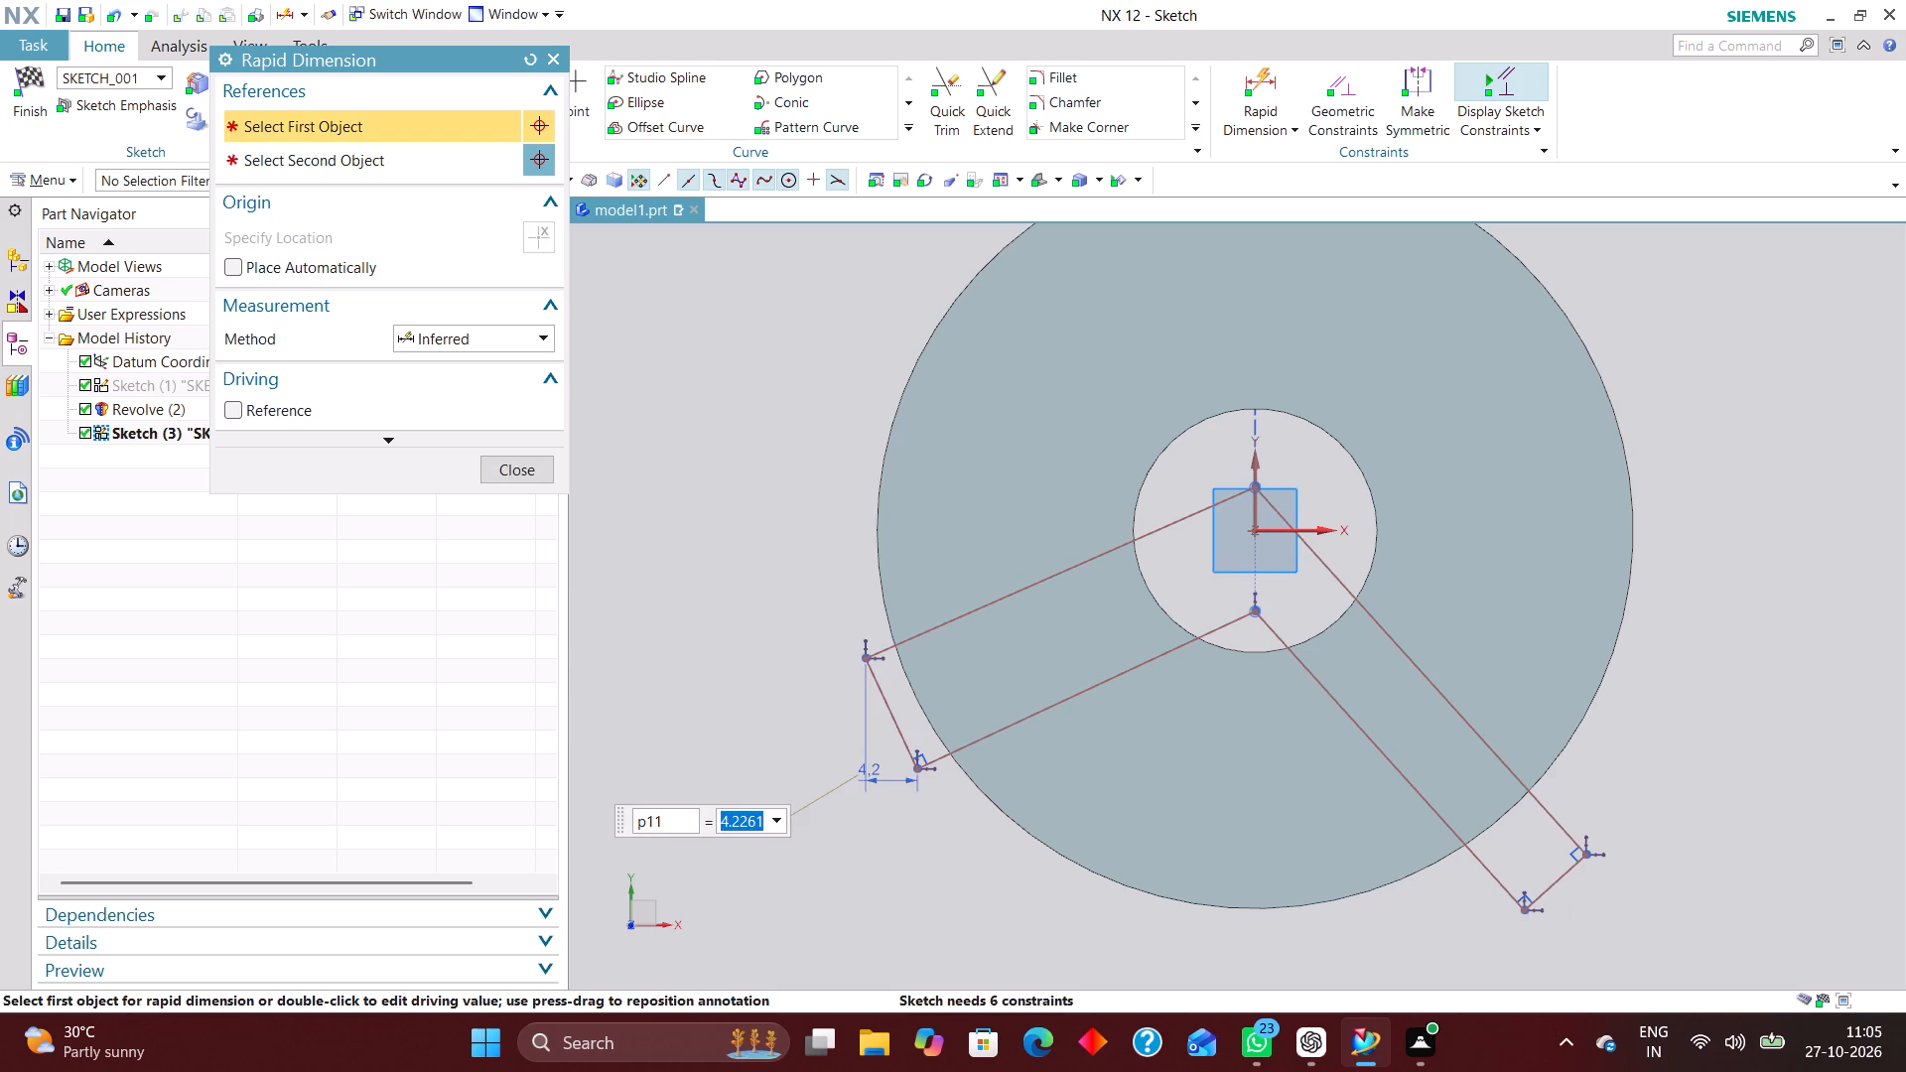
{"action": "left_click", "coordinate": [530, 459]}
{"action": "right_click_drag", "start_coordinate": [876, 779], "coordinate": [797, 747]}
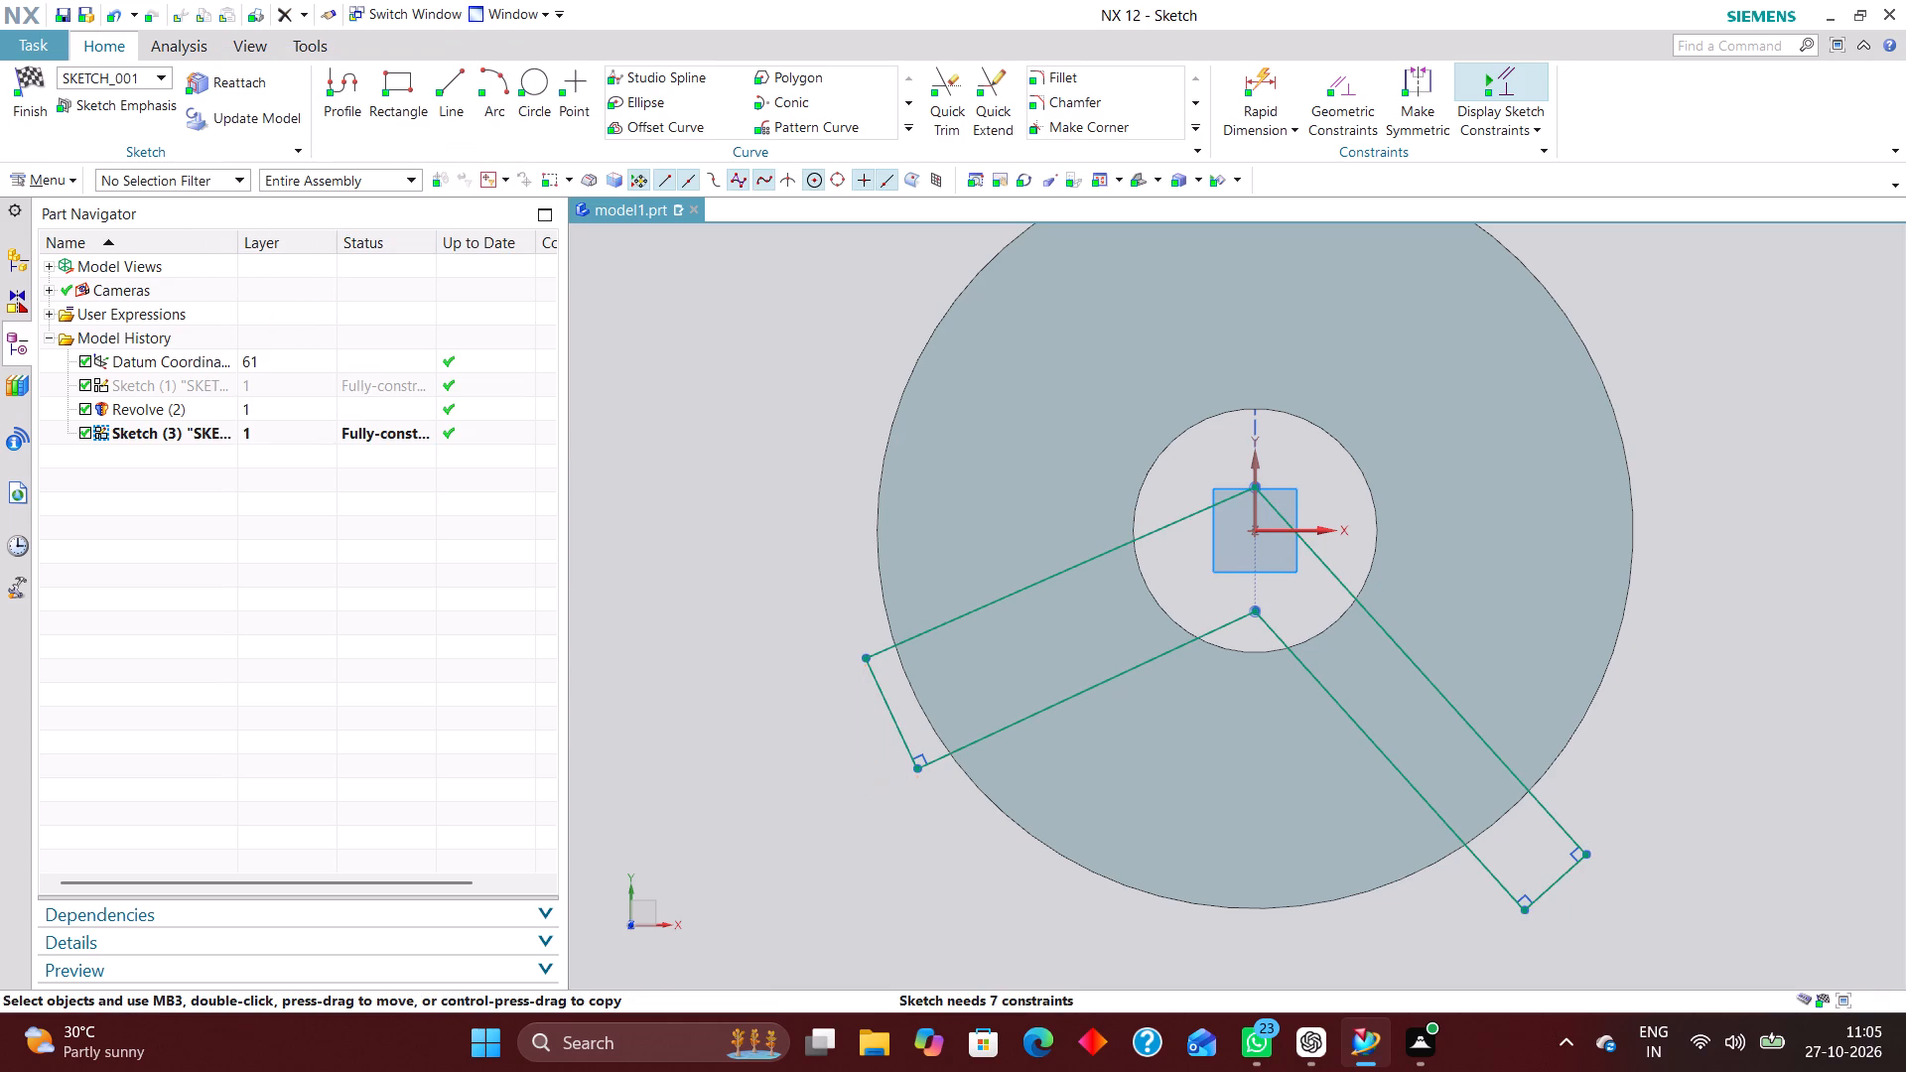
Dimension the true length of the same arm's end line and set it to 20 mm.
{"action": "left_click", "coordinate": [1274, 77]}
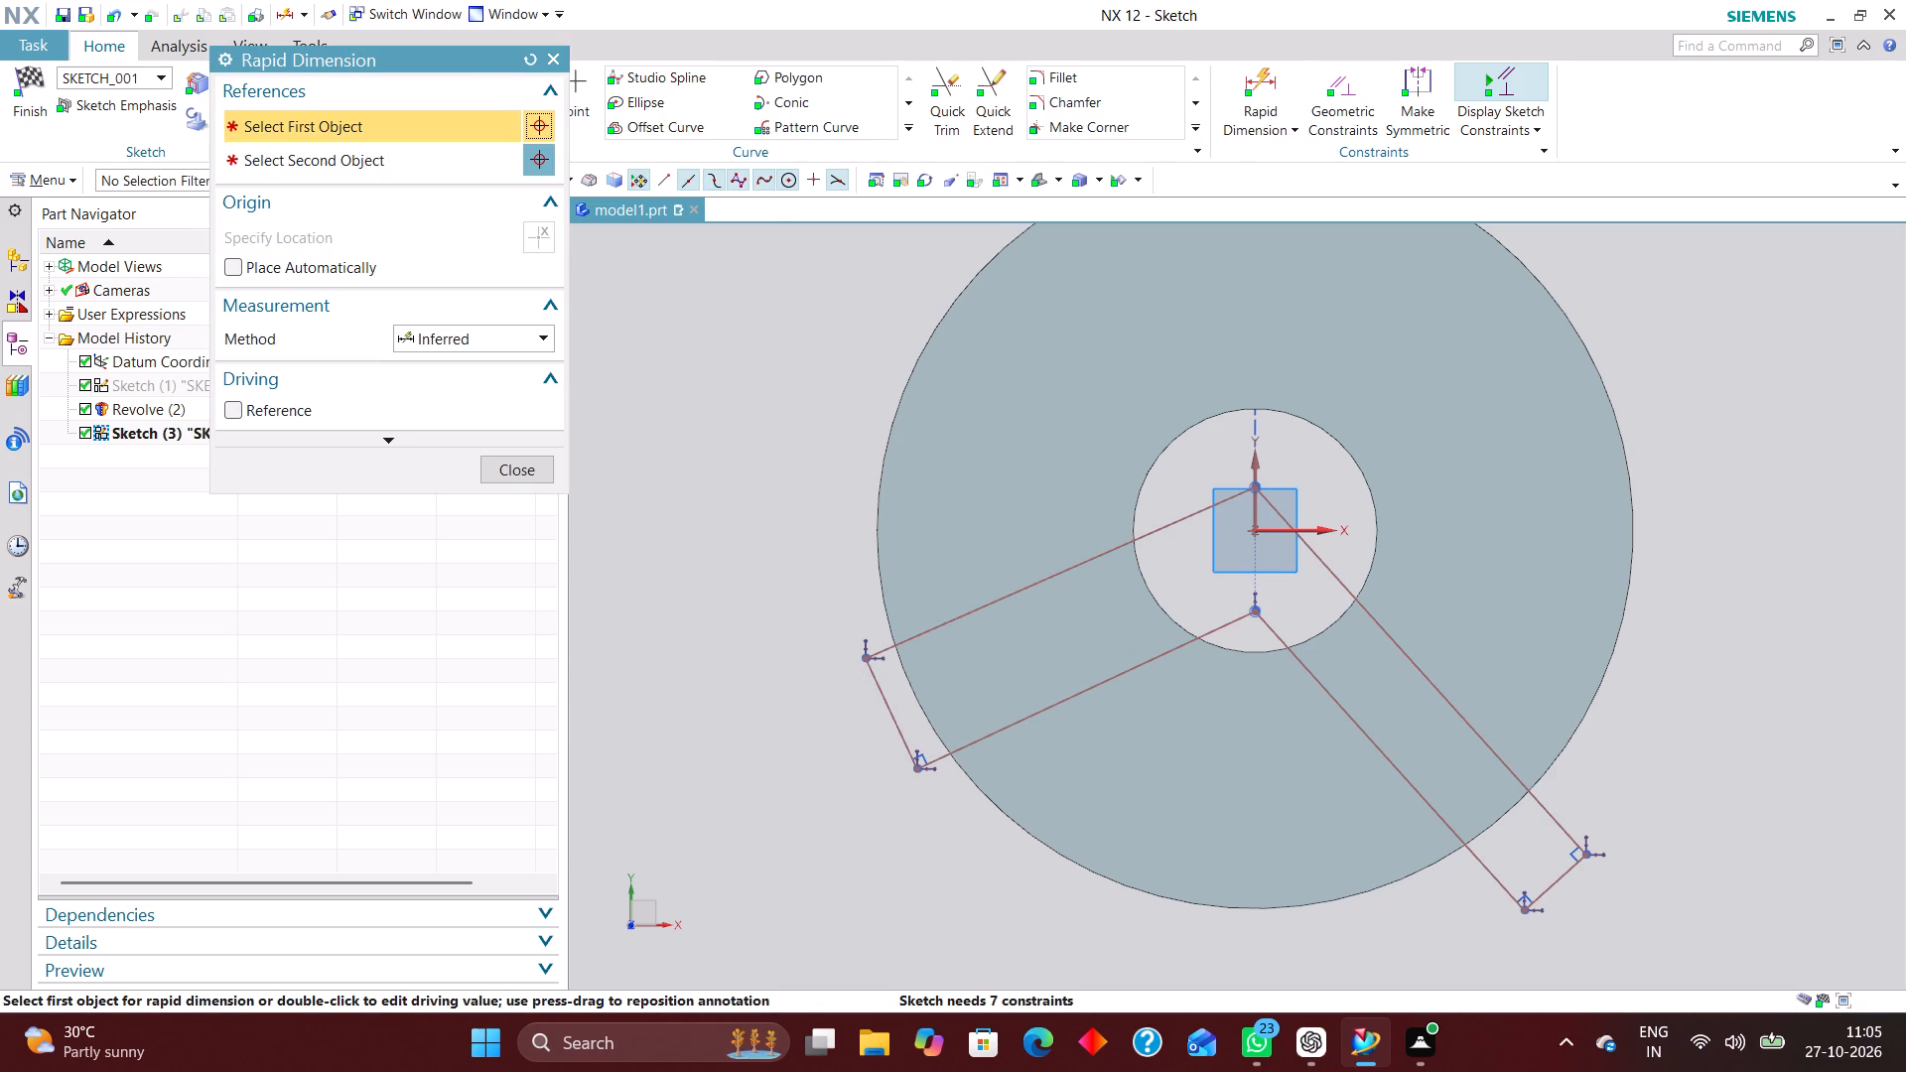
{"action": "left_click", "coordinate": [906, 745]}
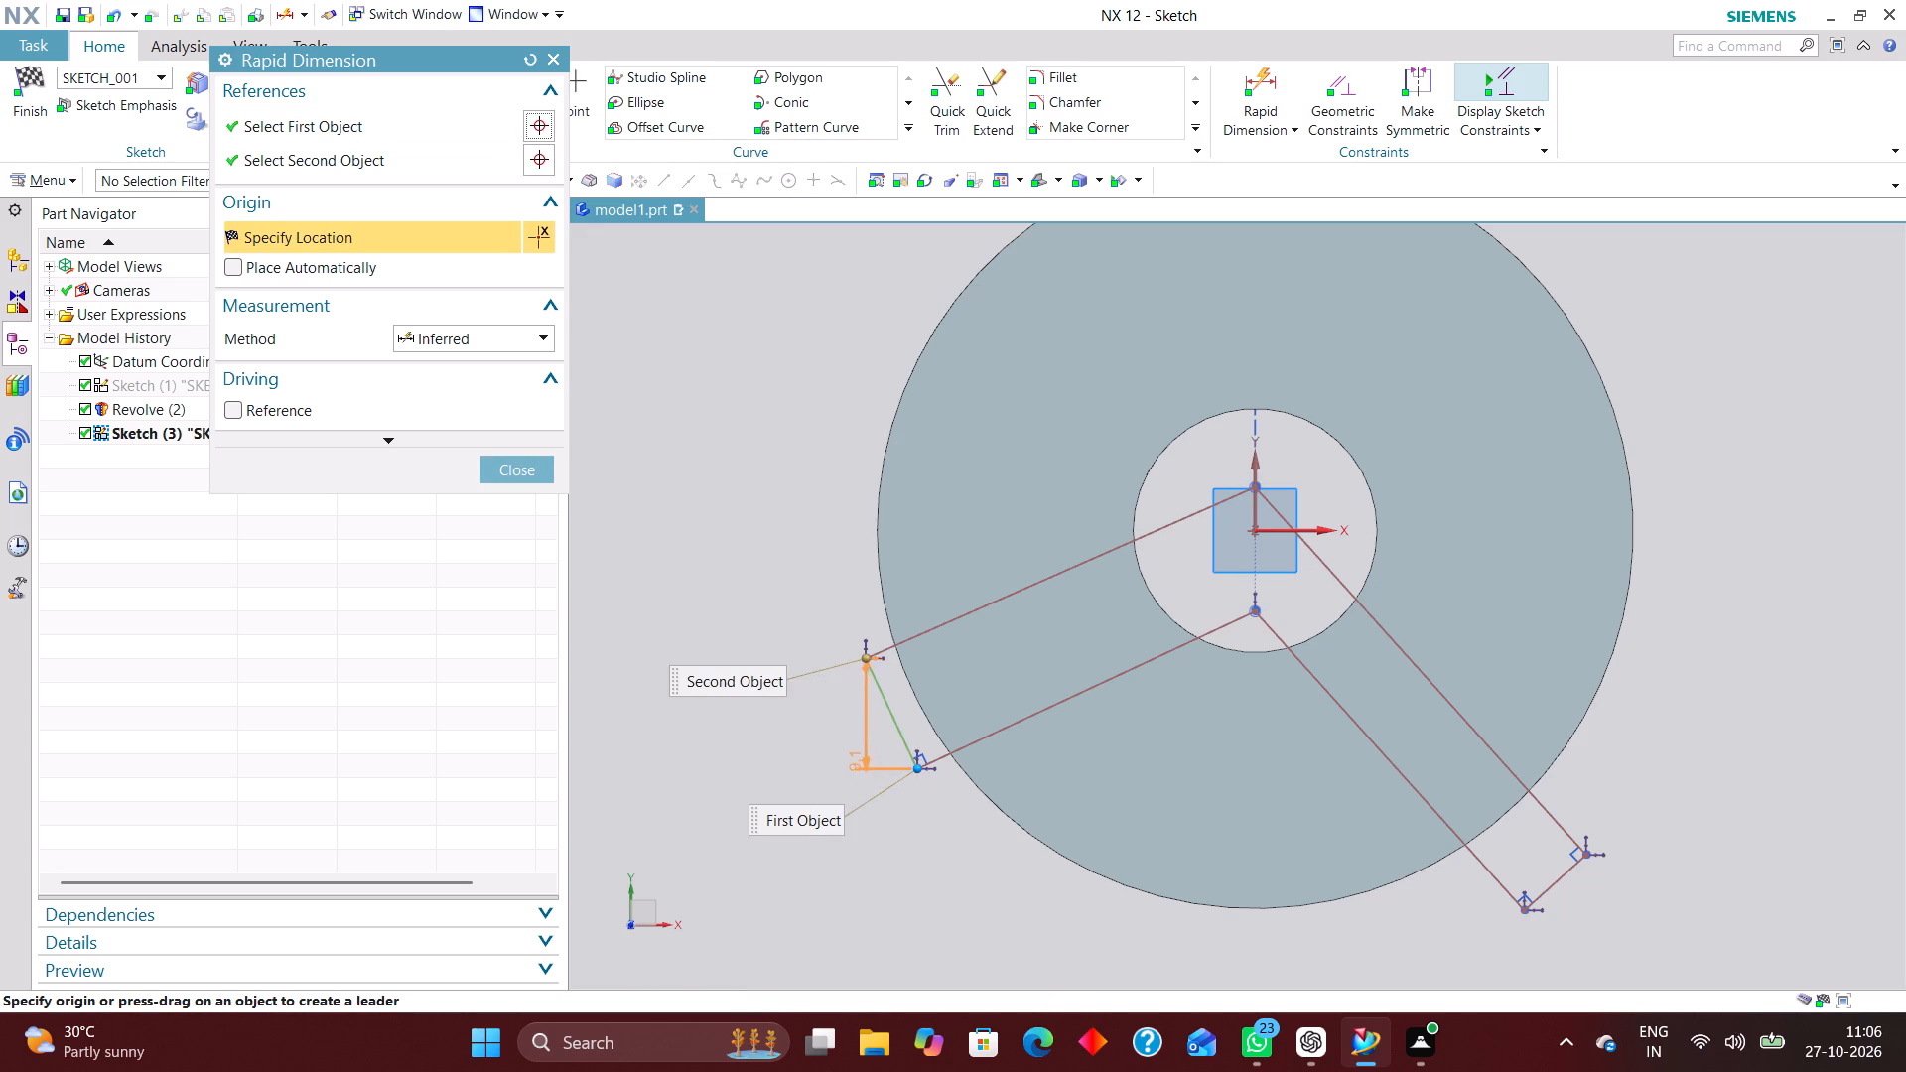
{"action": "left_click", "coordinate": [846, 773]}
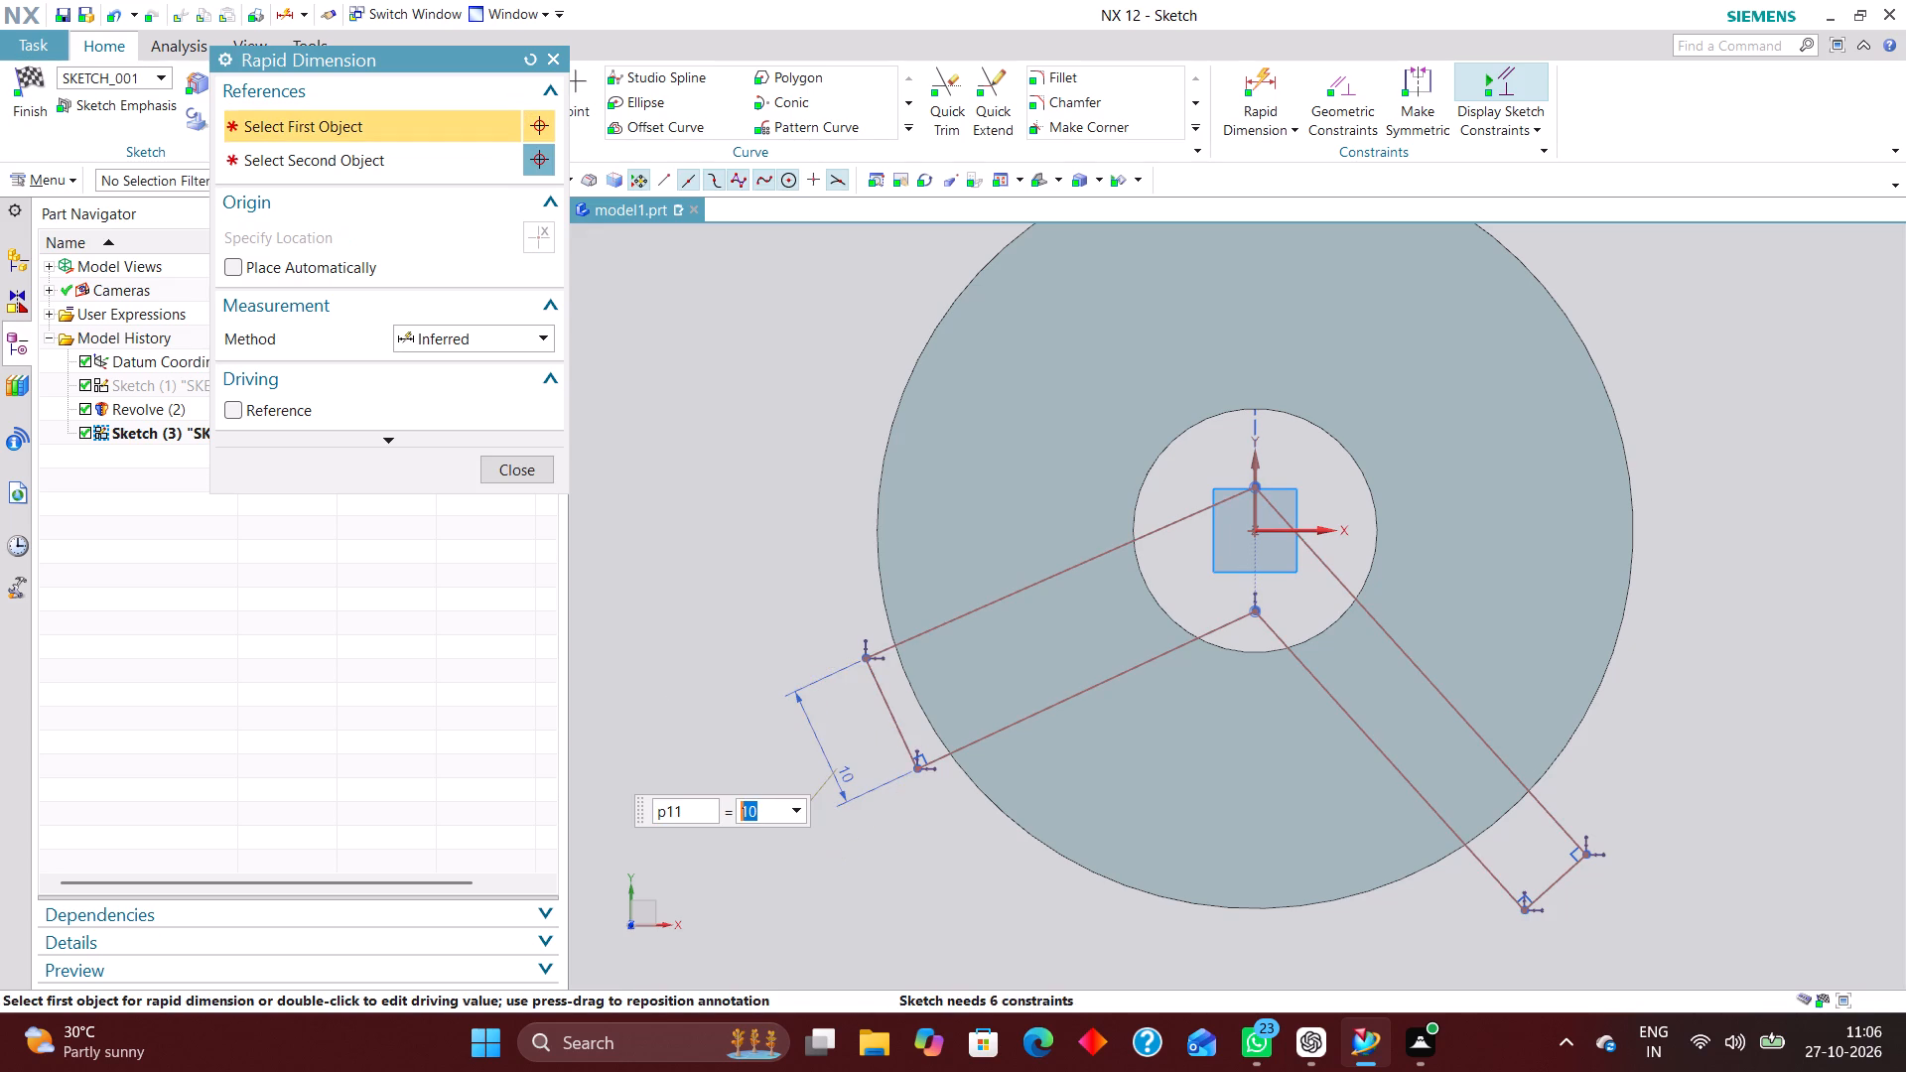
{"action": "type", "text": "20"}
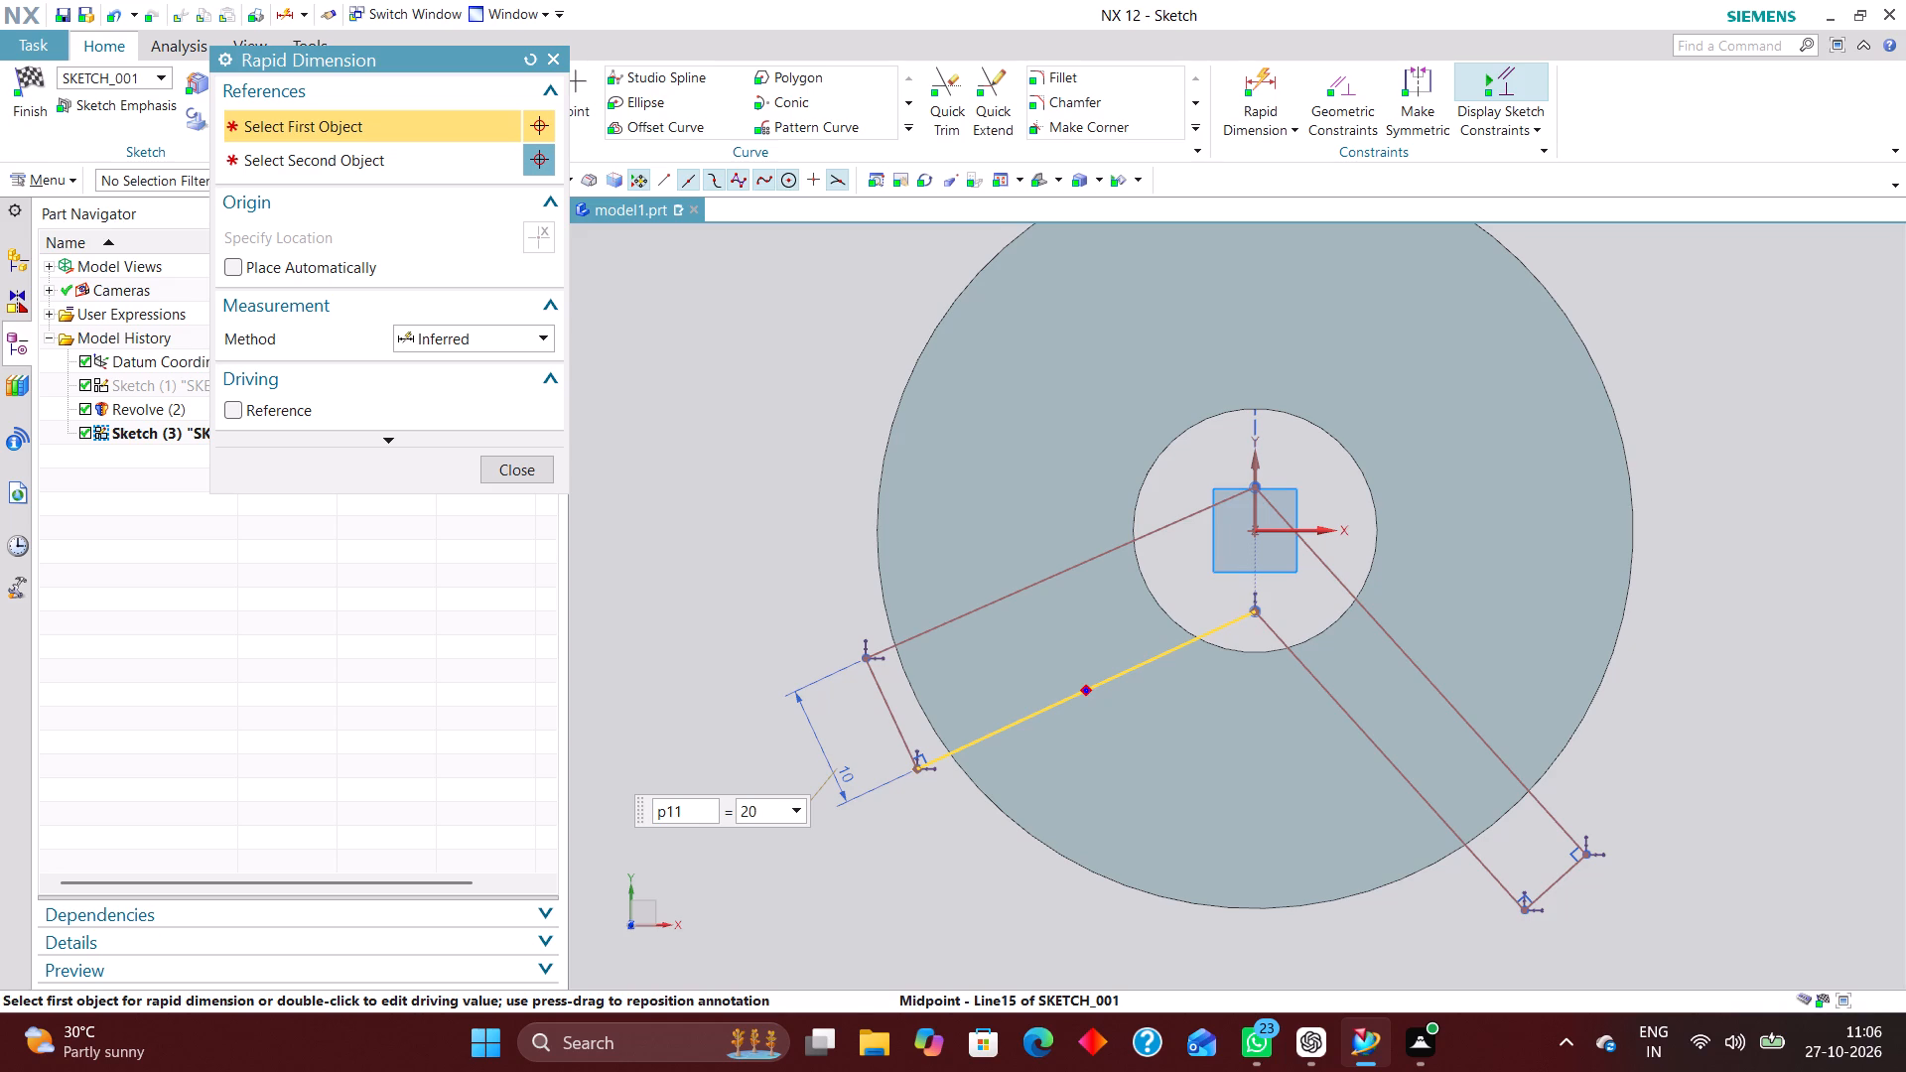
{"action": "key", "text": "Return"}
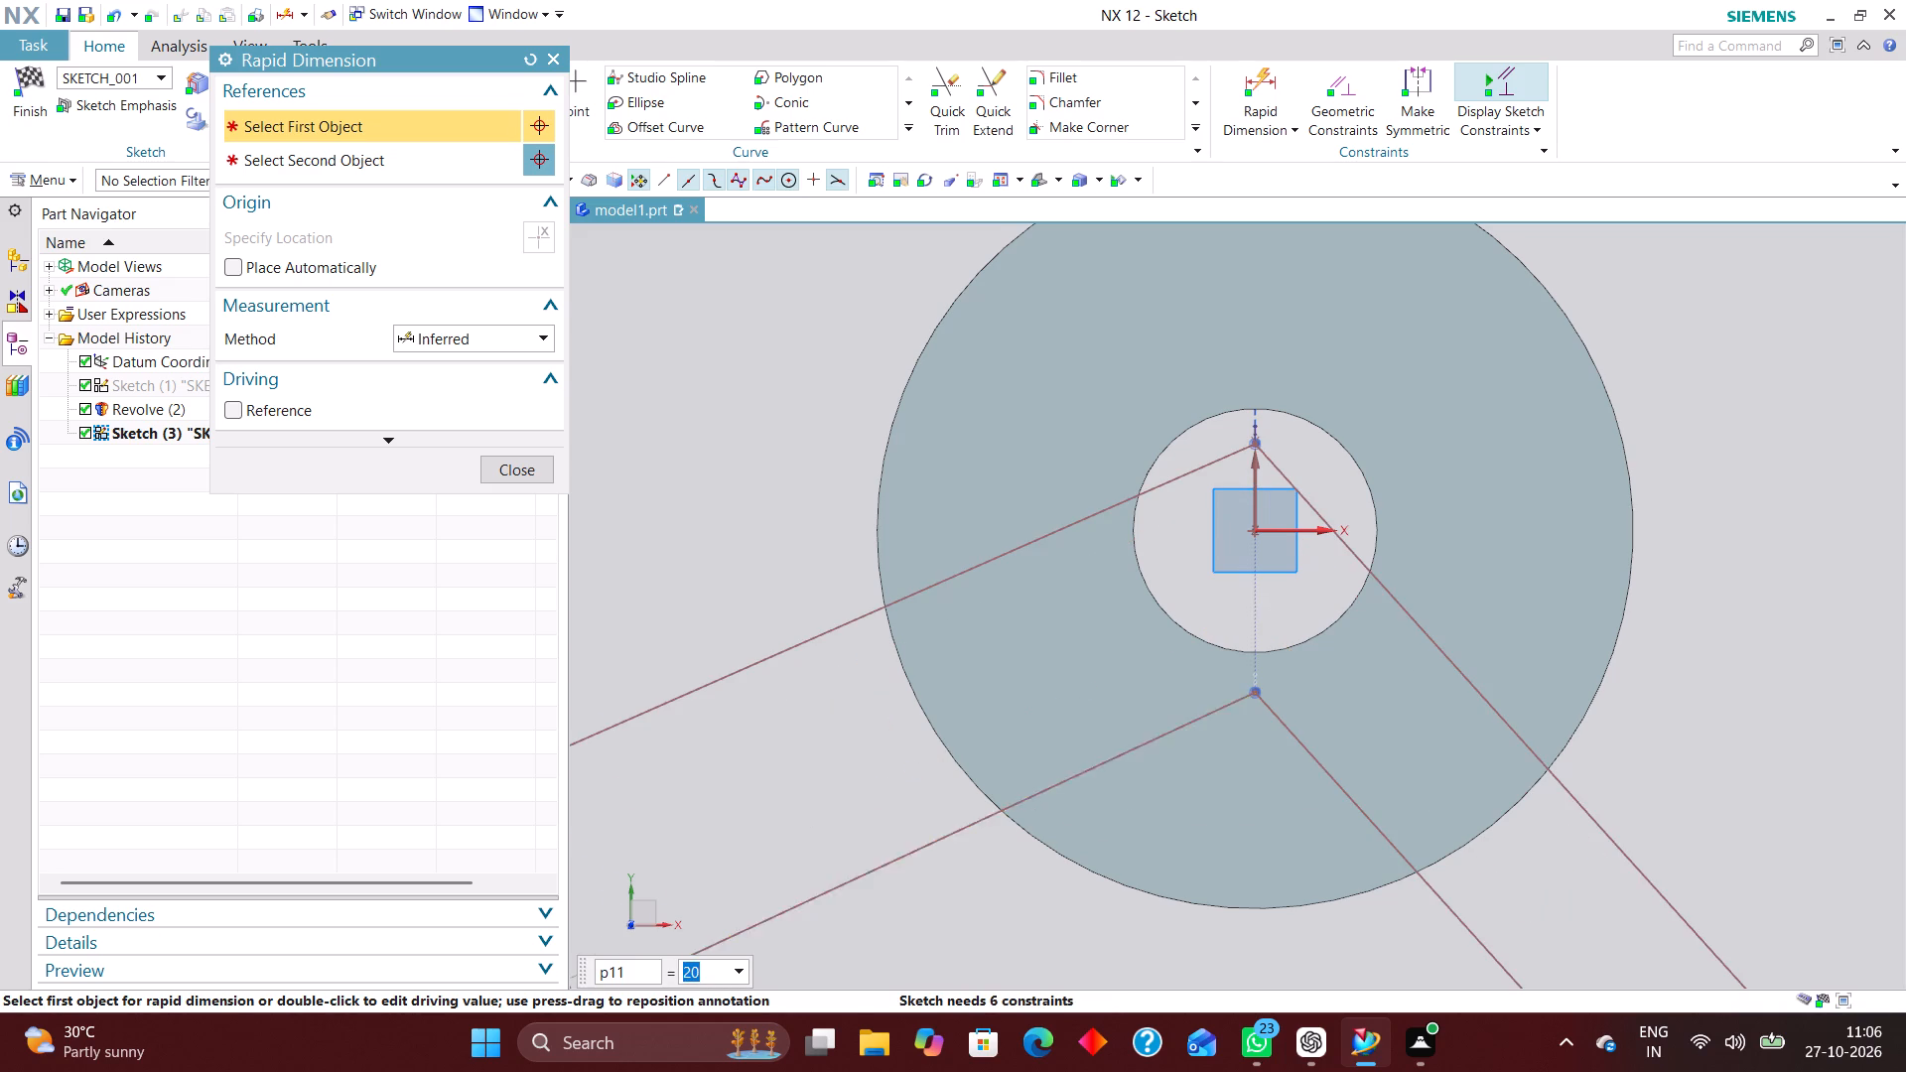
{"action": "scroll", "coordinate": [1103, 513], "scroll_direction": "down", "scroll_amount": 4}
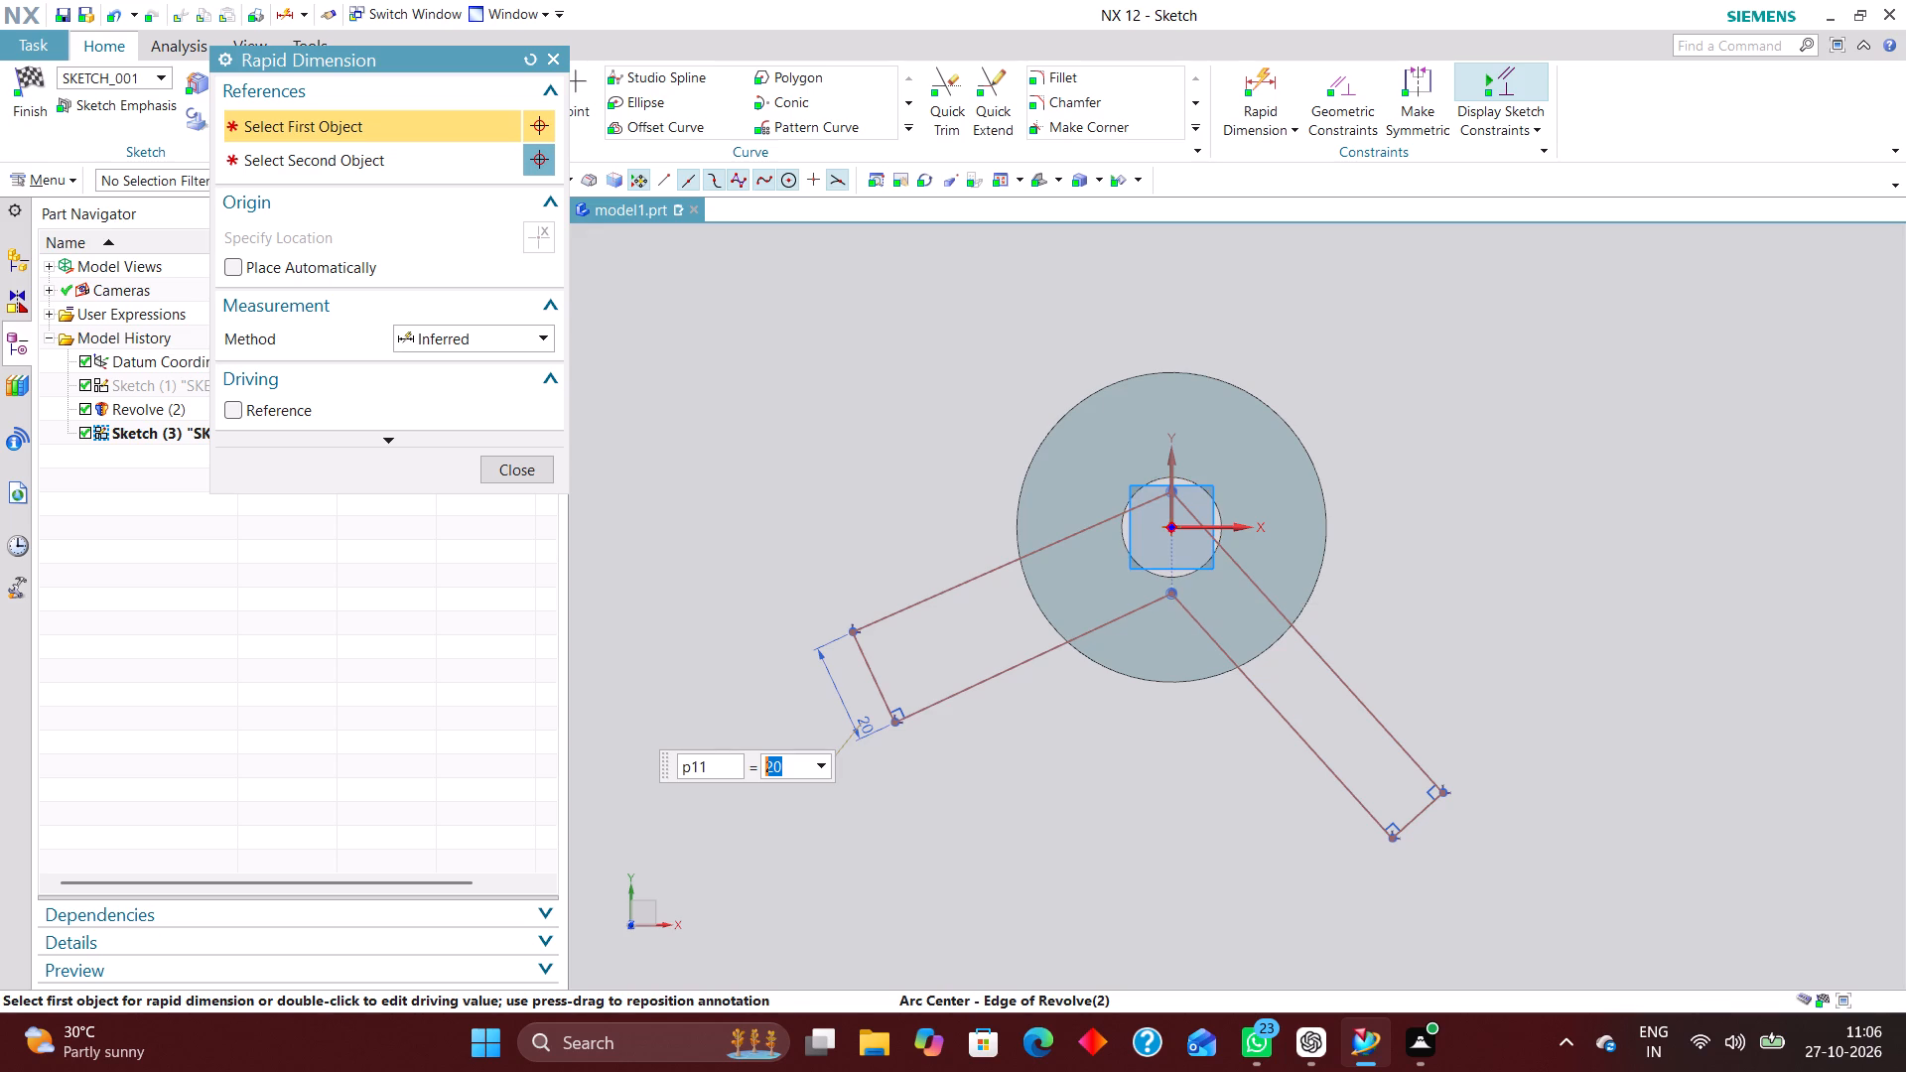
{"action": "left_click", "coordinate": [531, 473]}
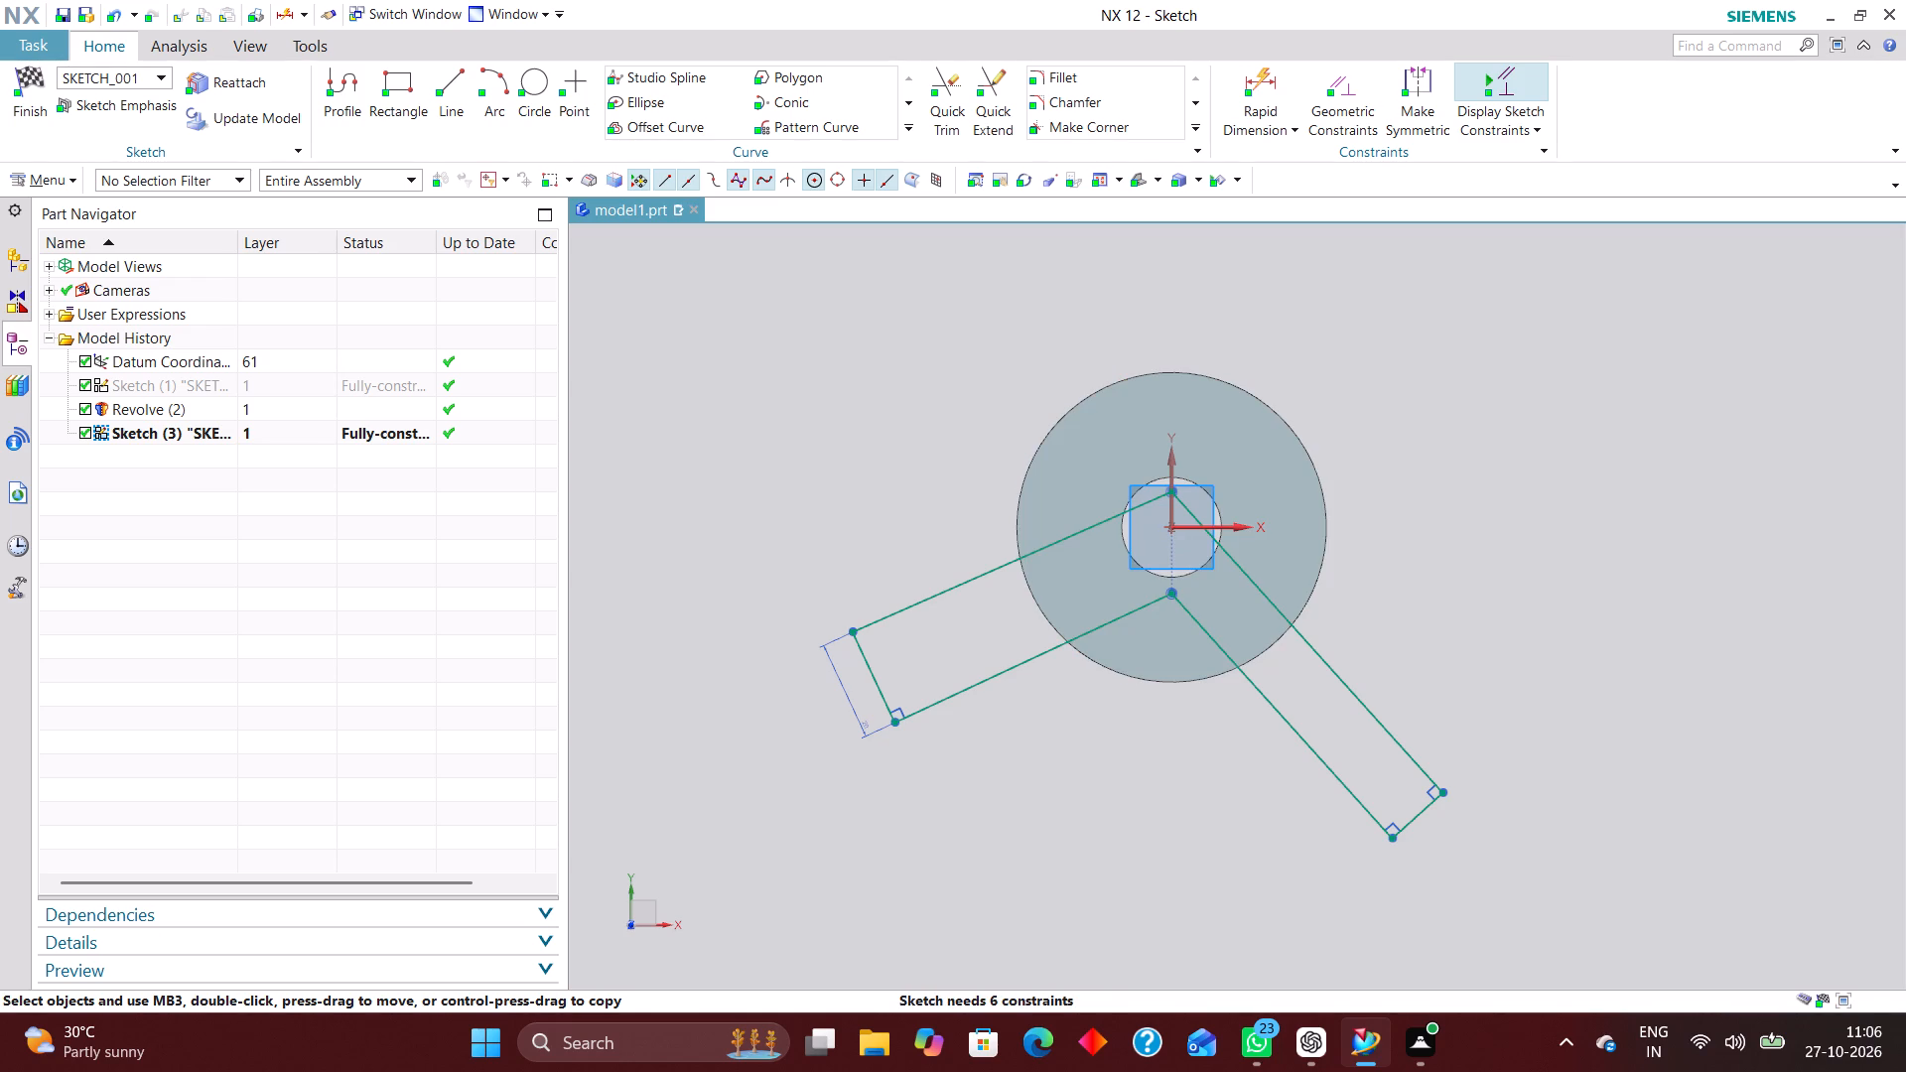
Delete all the lines of the V-shaped arm profile and its width dimension, emptying the sketch.
{"action": "right_click_drag", "start_coordinate": [993, 563], "coordinate": [942, 573]}
{"action": "right_click_drag", "start_coordinate": [1060, 648], "coordinate": [844, 690]}
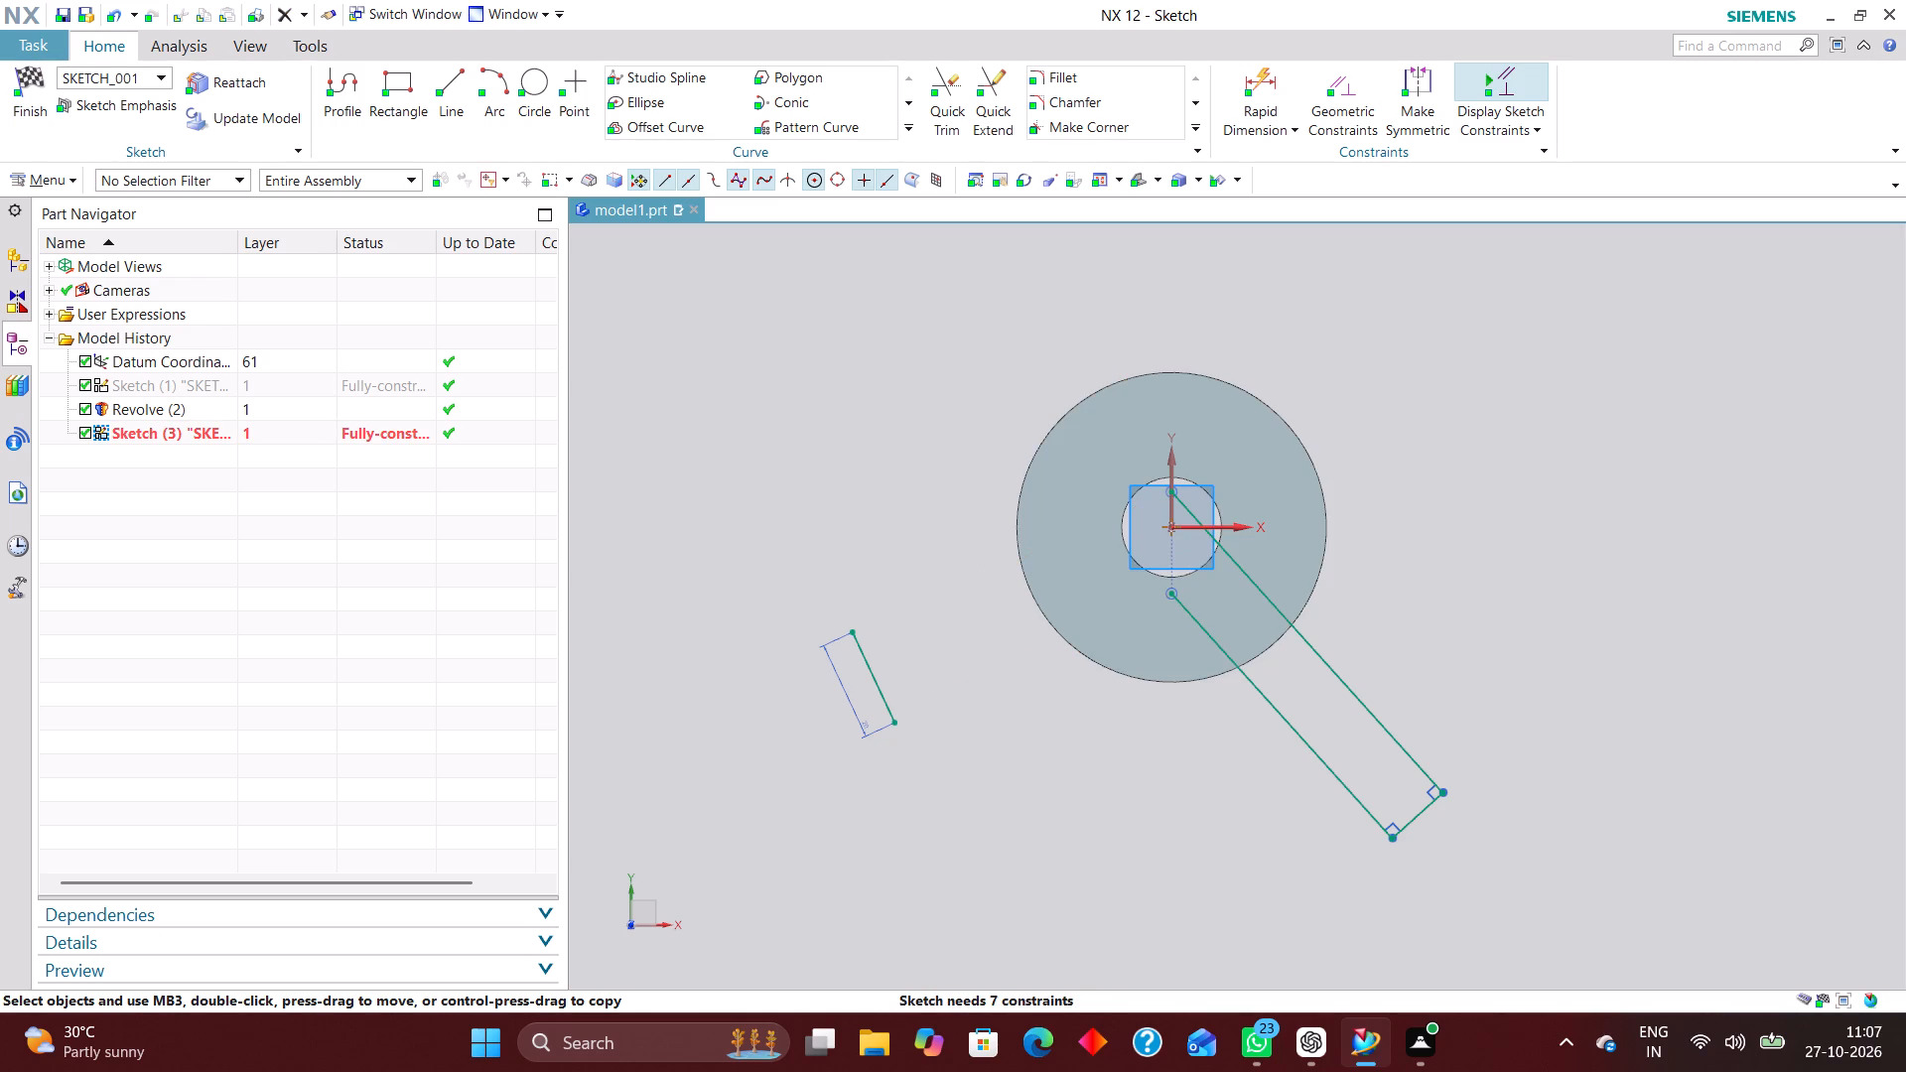
{"action": "right_click_drag", "start_coordinate": [889, 692], "coordinate": [854, 693]}
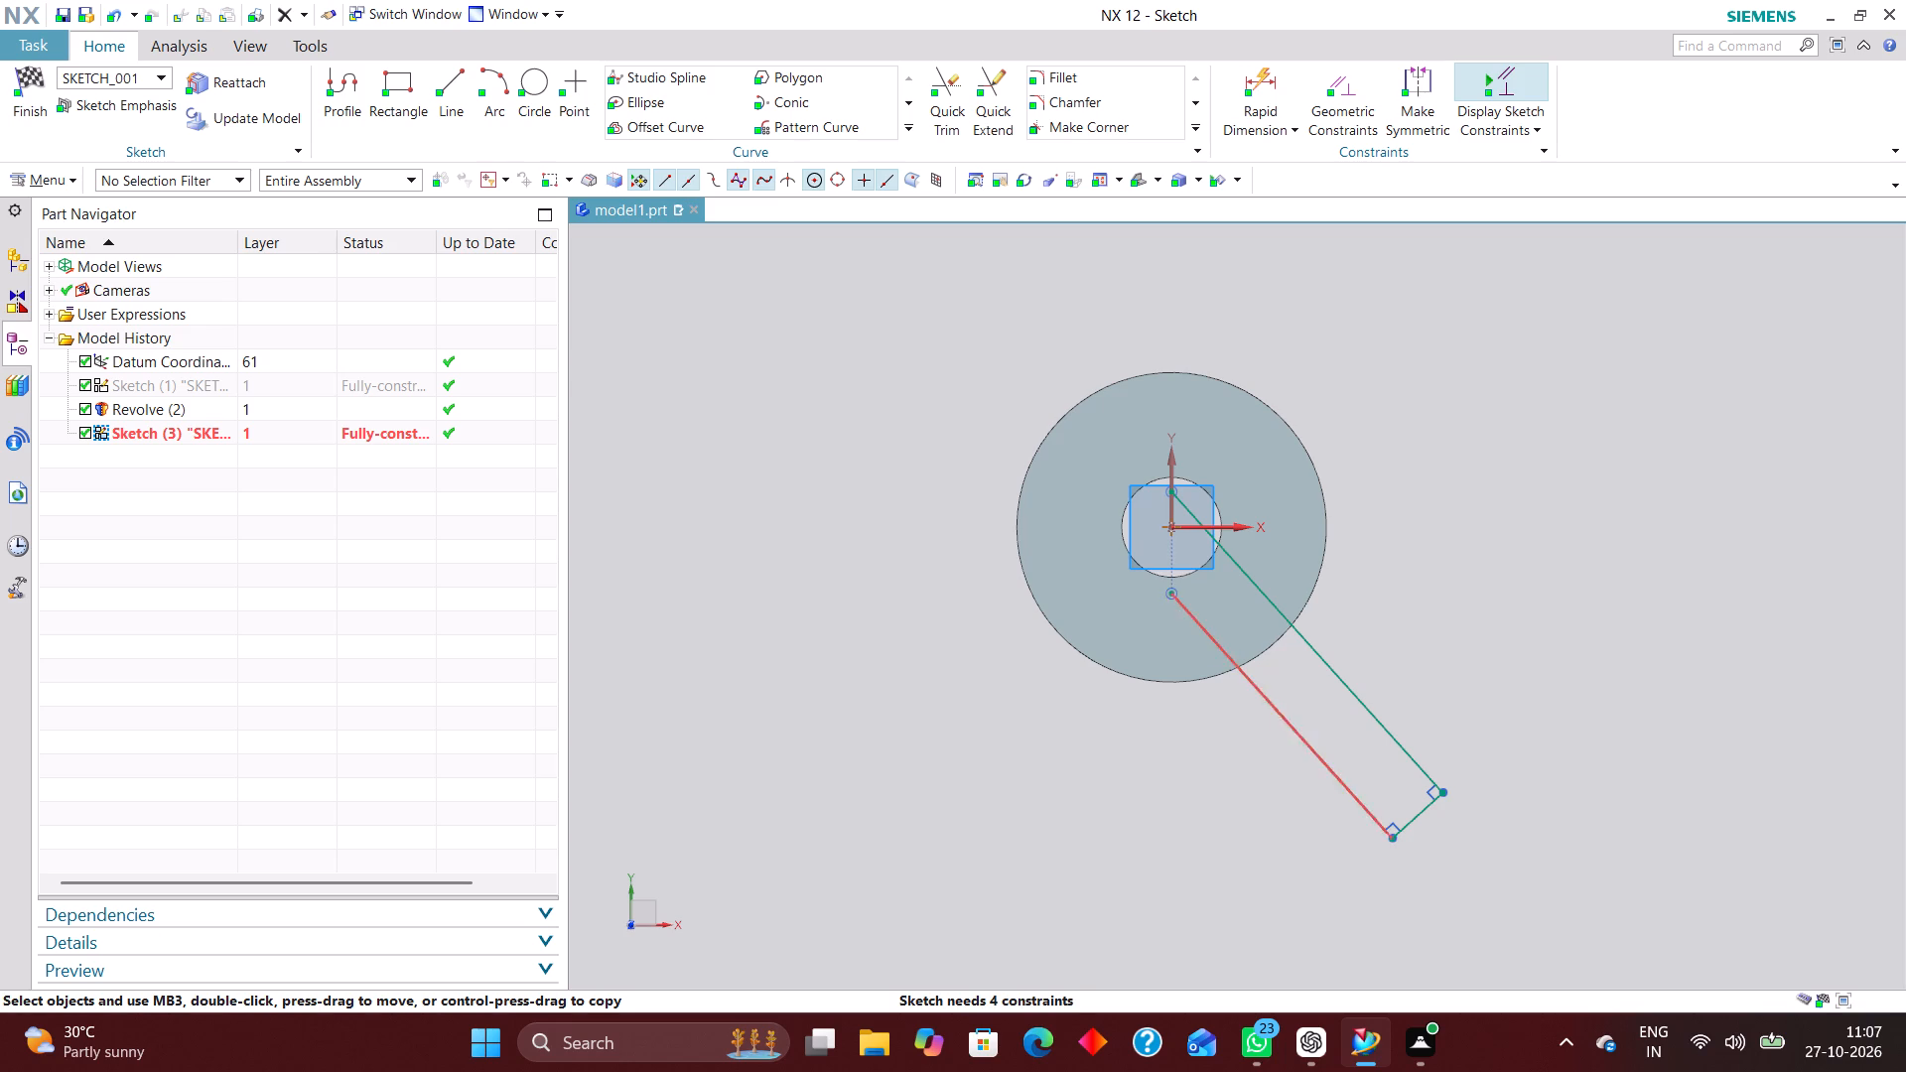
{"action": "right_click_drag", "start_coordinate": [1316, 744], "coordinate": [1097, 698]}
{"action": "right_click_drag", "start_coordinate": [1389, 712], "coordinate": [1238, 696]}
{"action": "right_click_drag", "start_coordinate": [1409, 749], "coordinate": [1243, 652]}
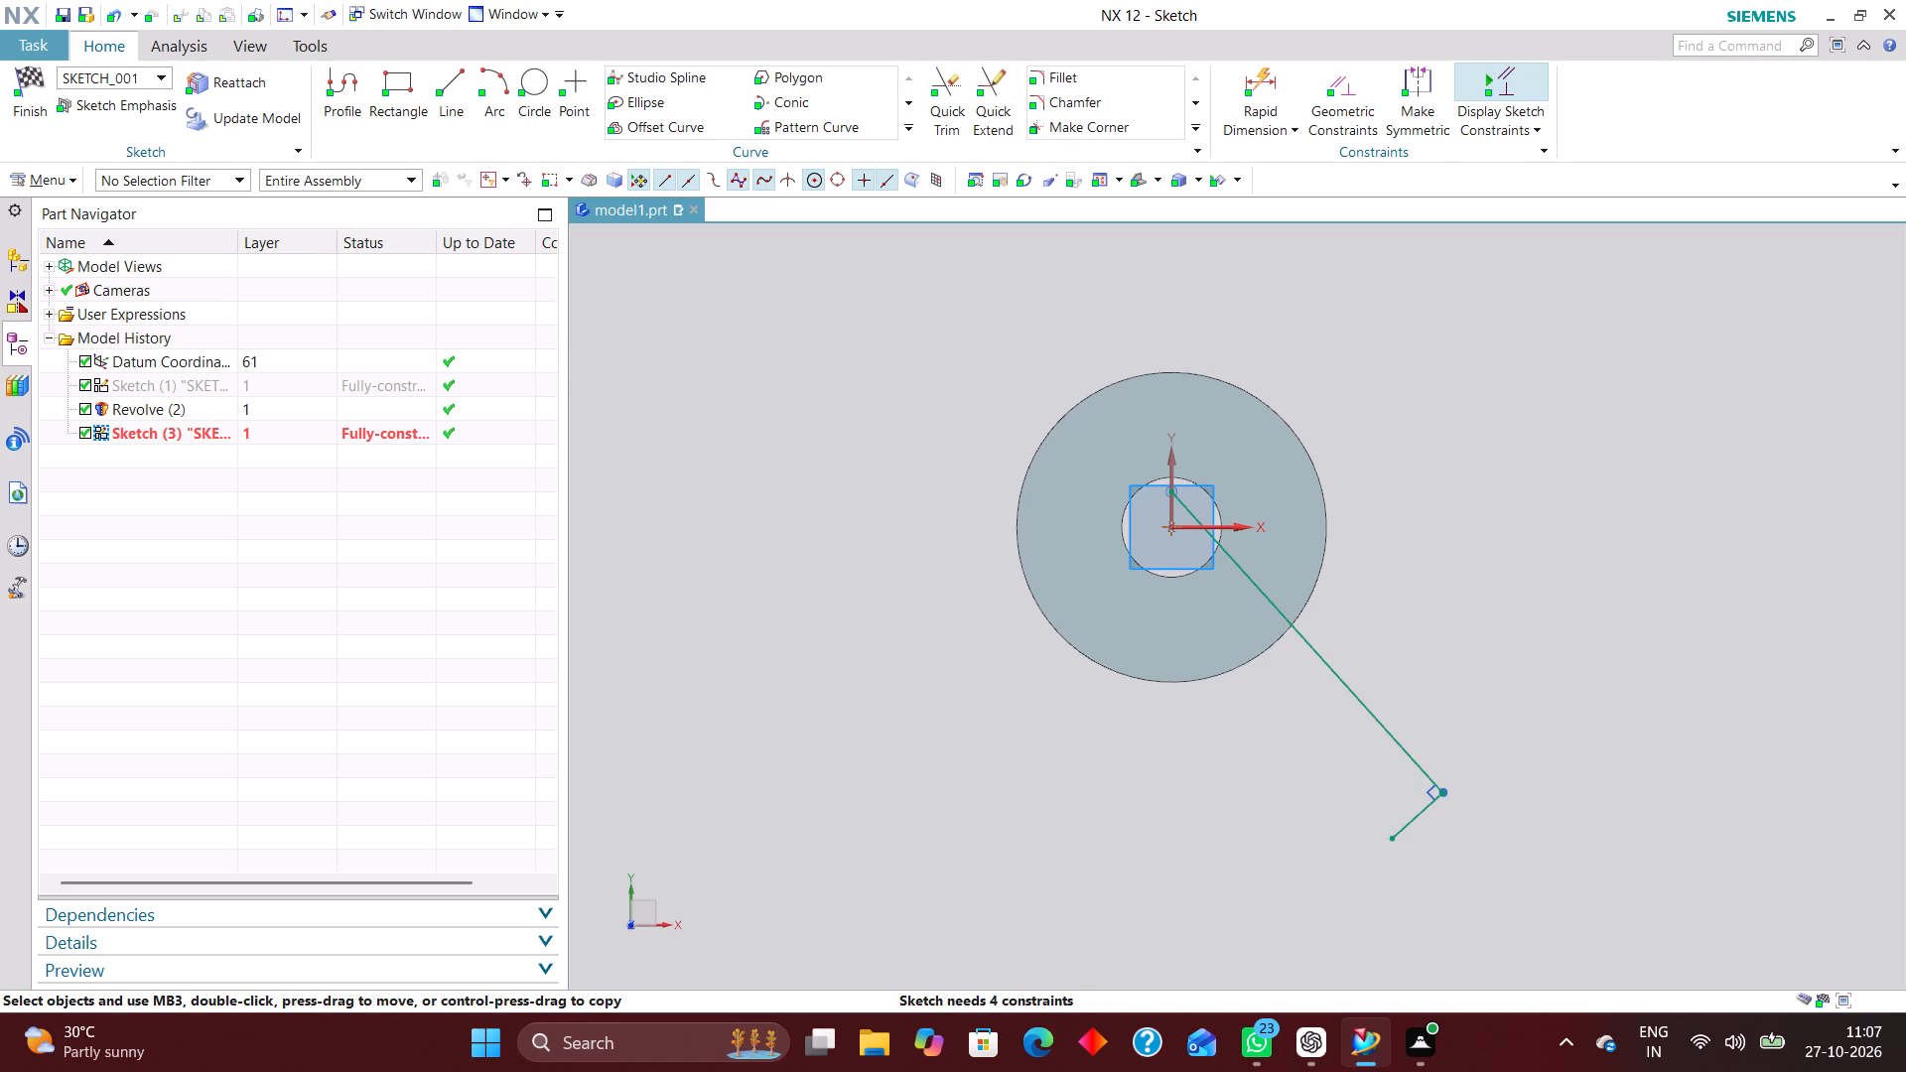
{"action": "right_click_drag", "start_coordinate": [1422, 820], "coordinate": [1250, 854]}
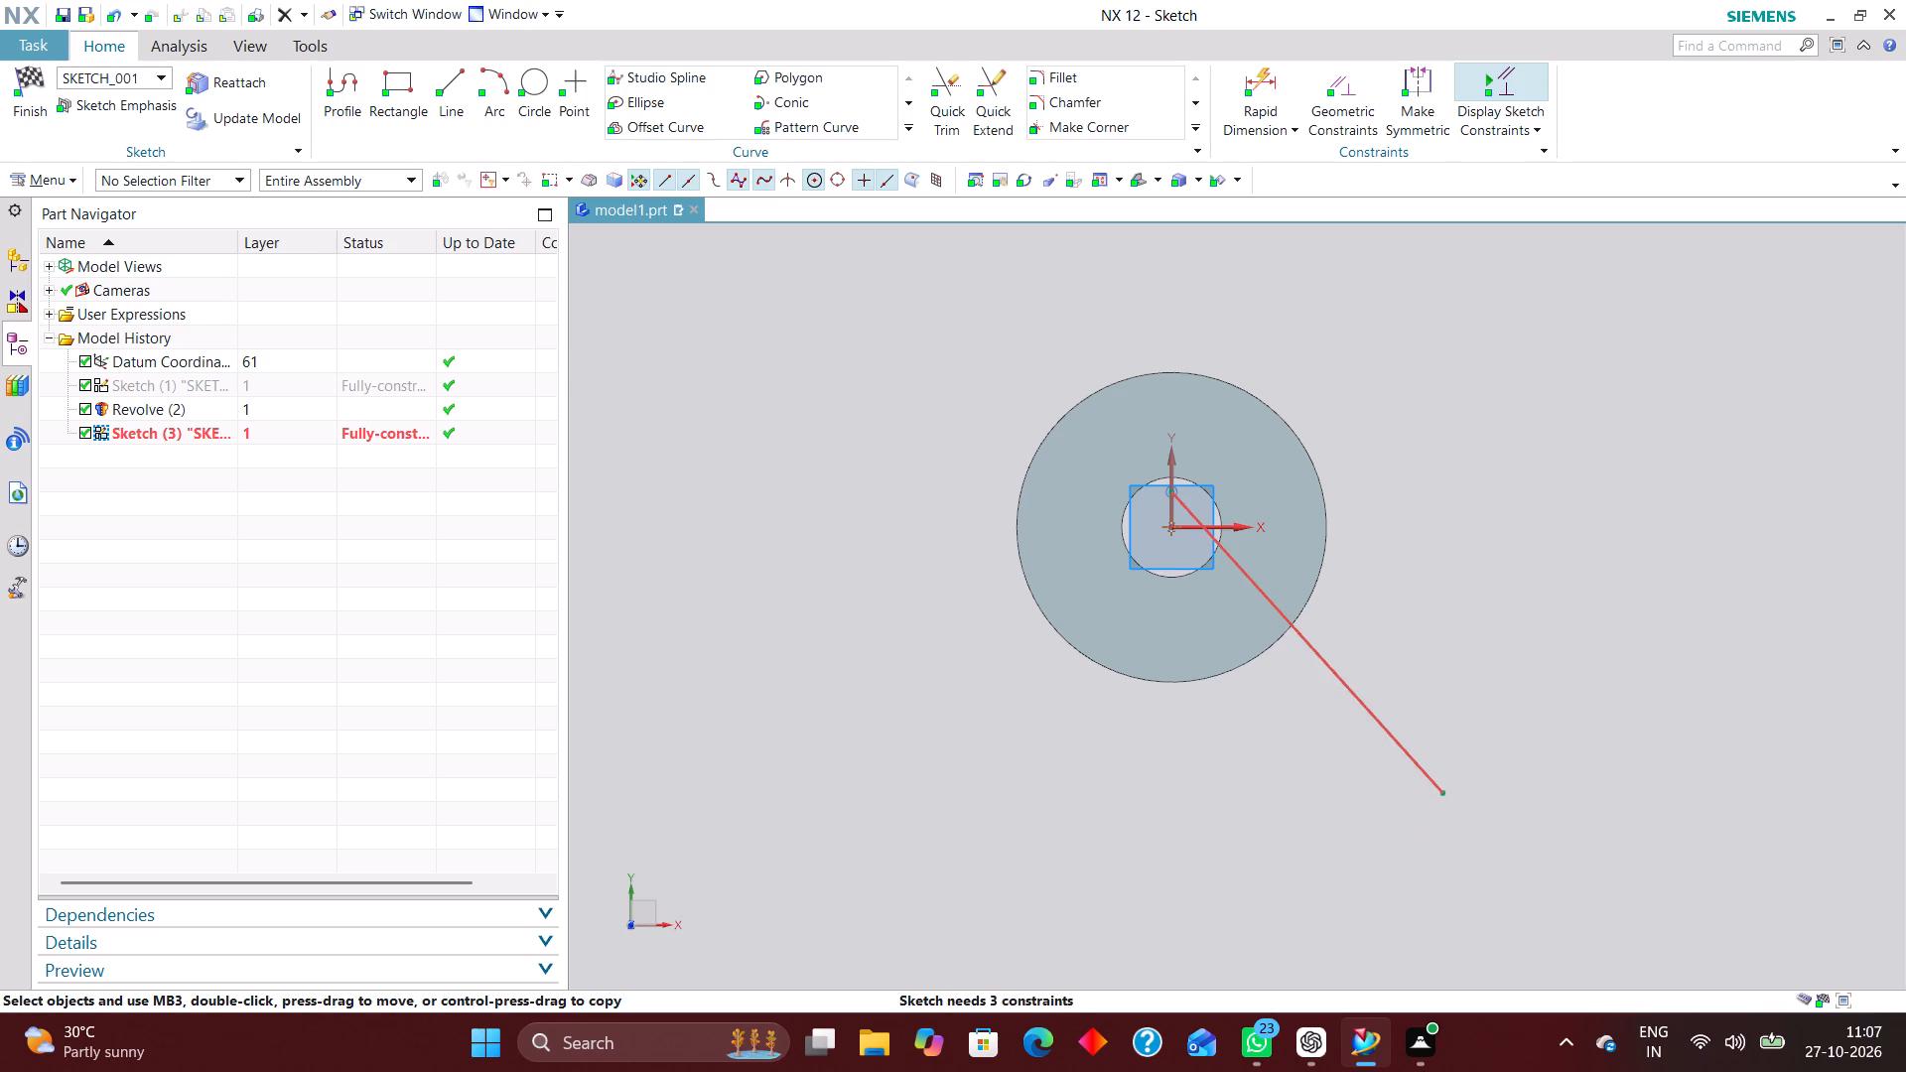
{"action": "right_click_drag", "start_coordinate": [1429, 775], "coordinate": [1242, 756]}
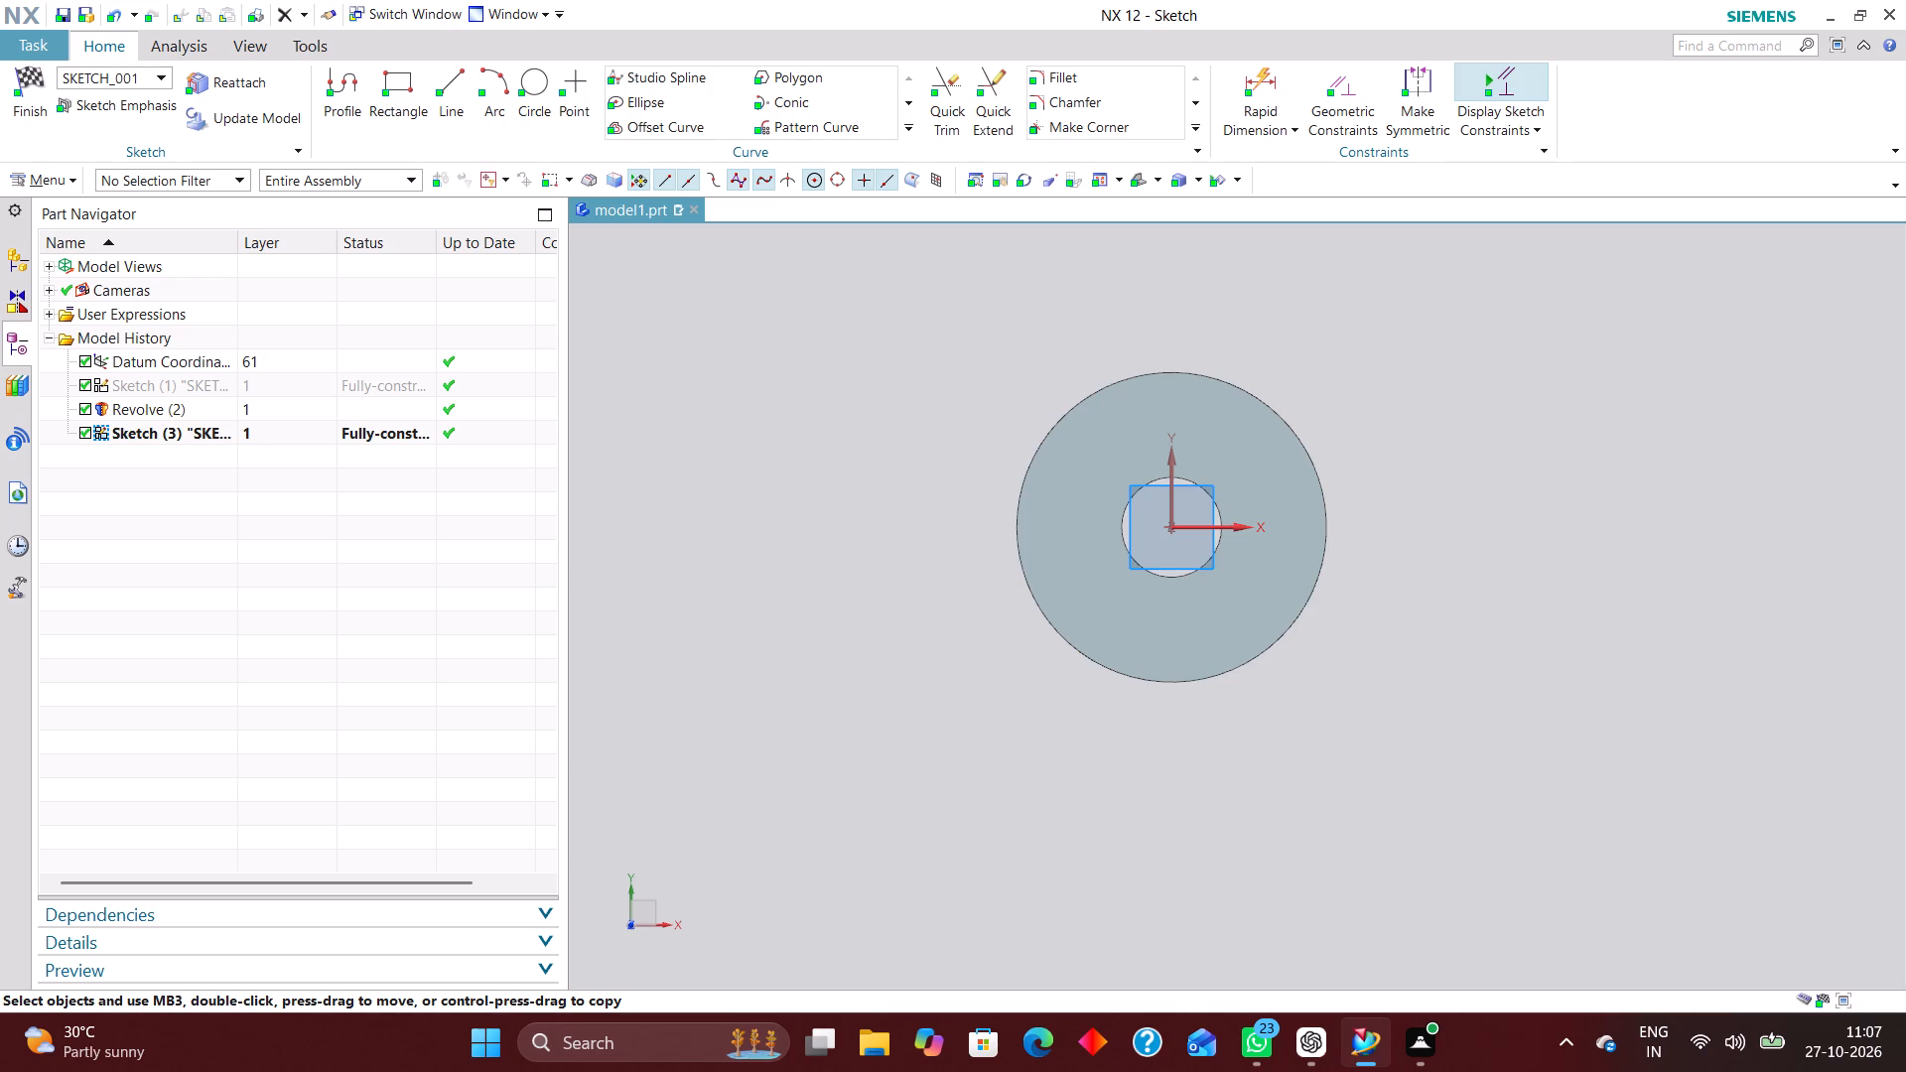
Draw a line from the sketch origin past the disc's rim at an angle of about 214°.
{"action": "left_click", "coordinate": [435, 94]}
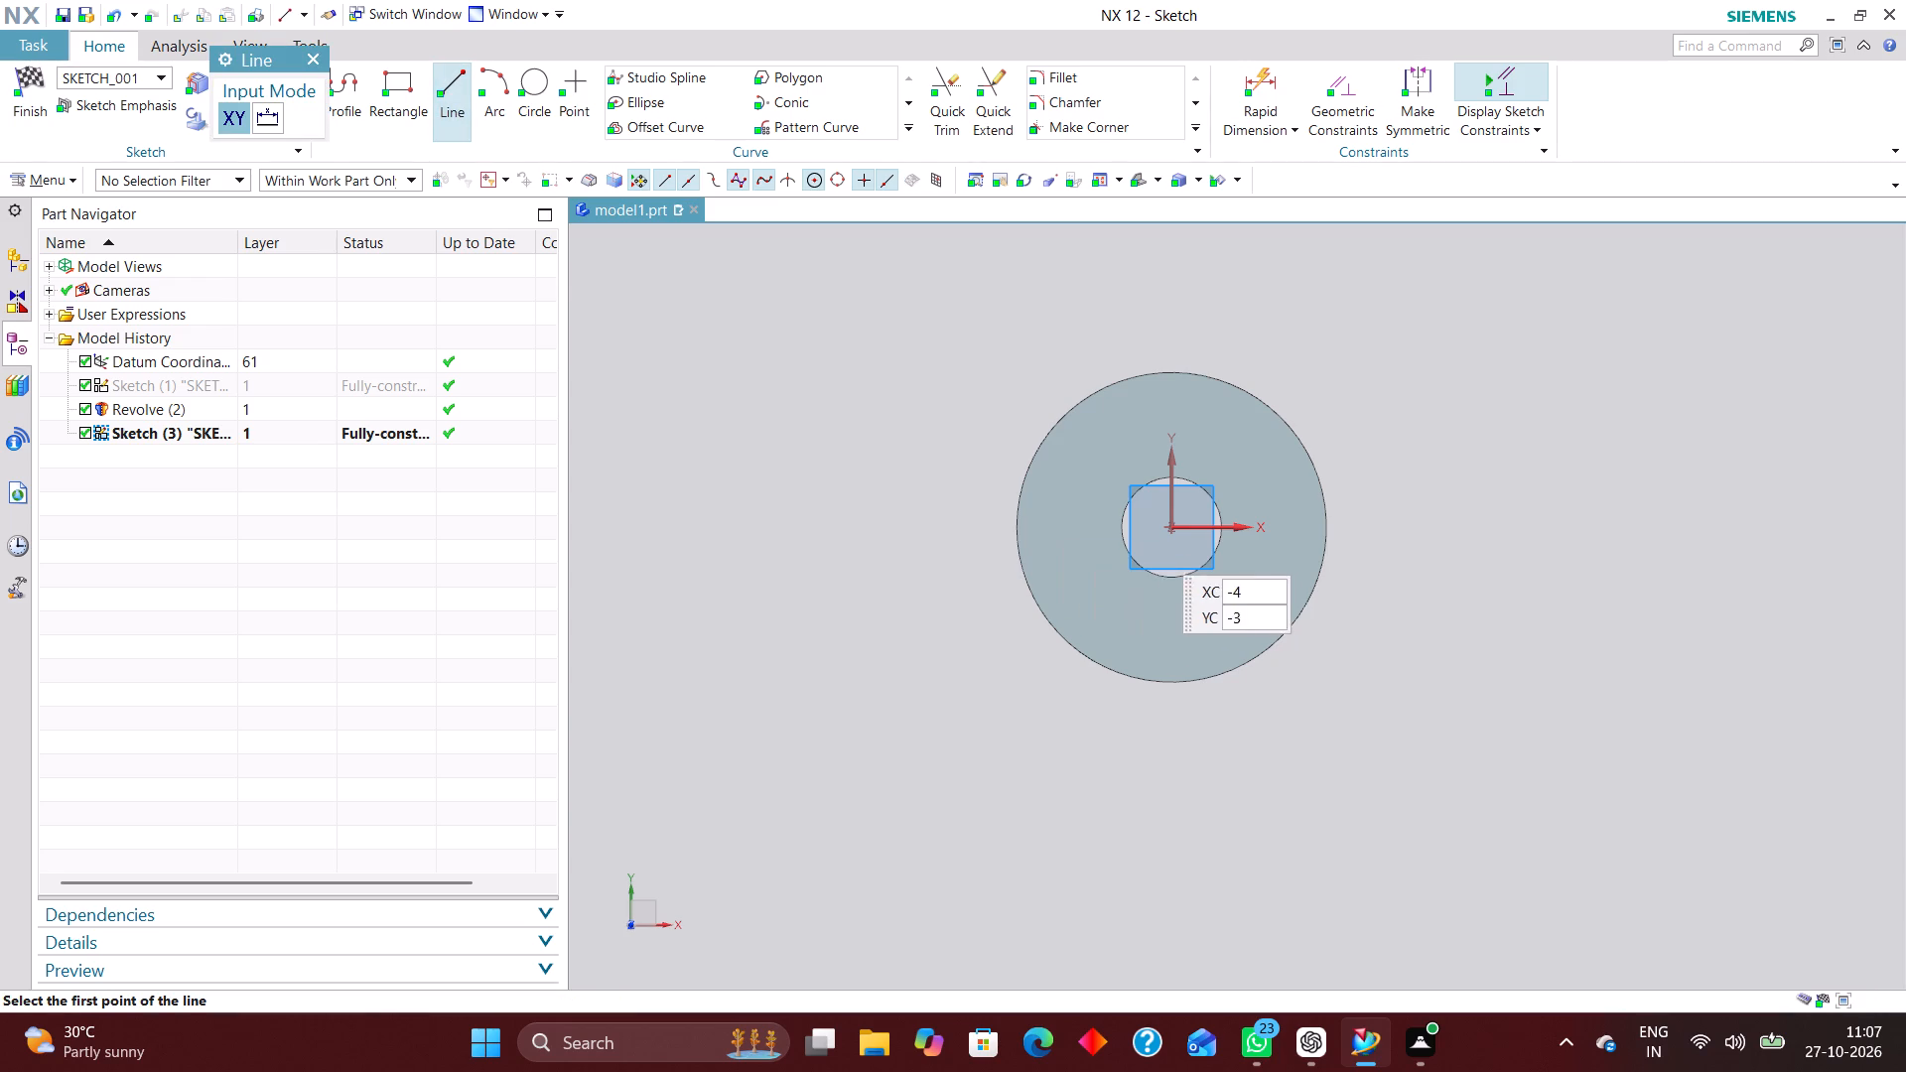
{"action": "left_click", "coordinate": [1173, 527]}
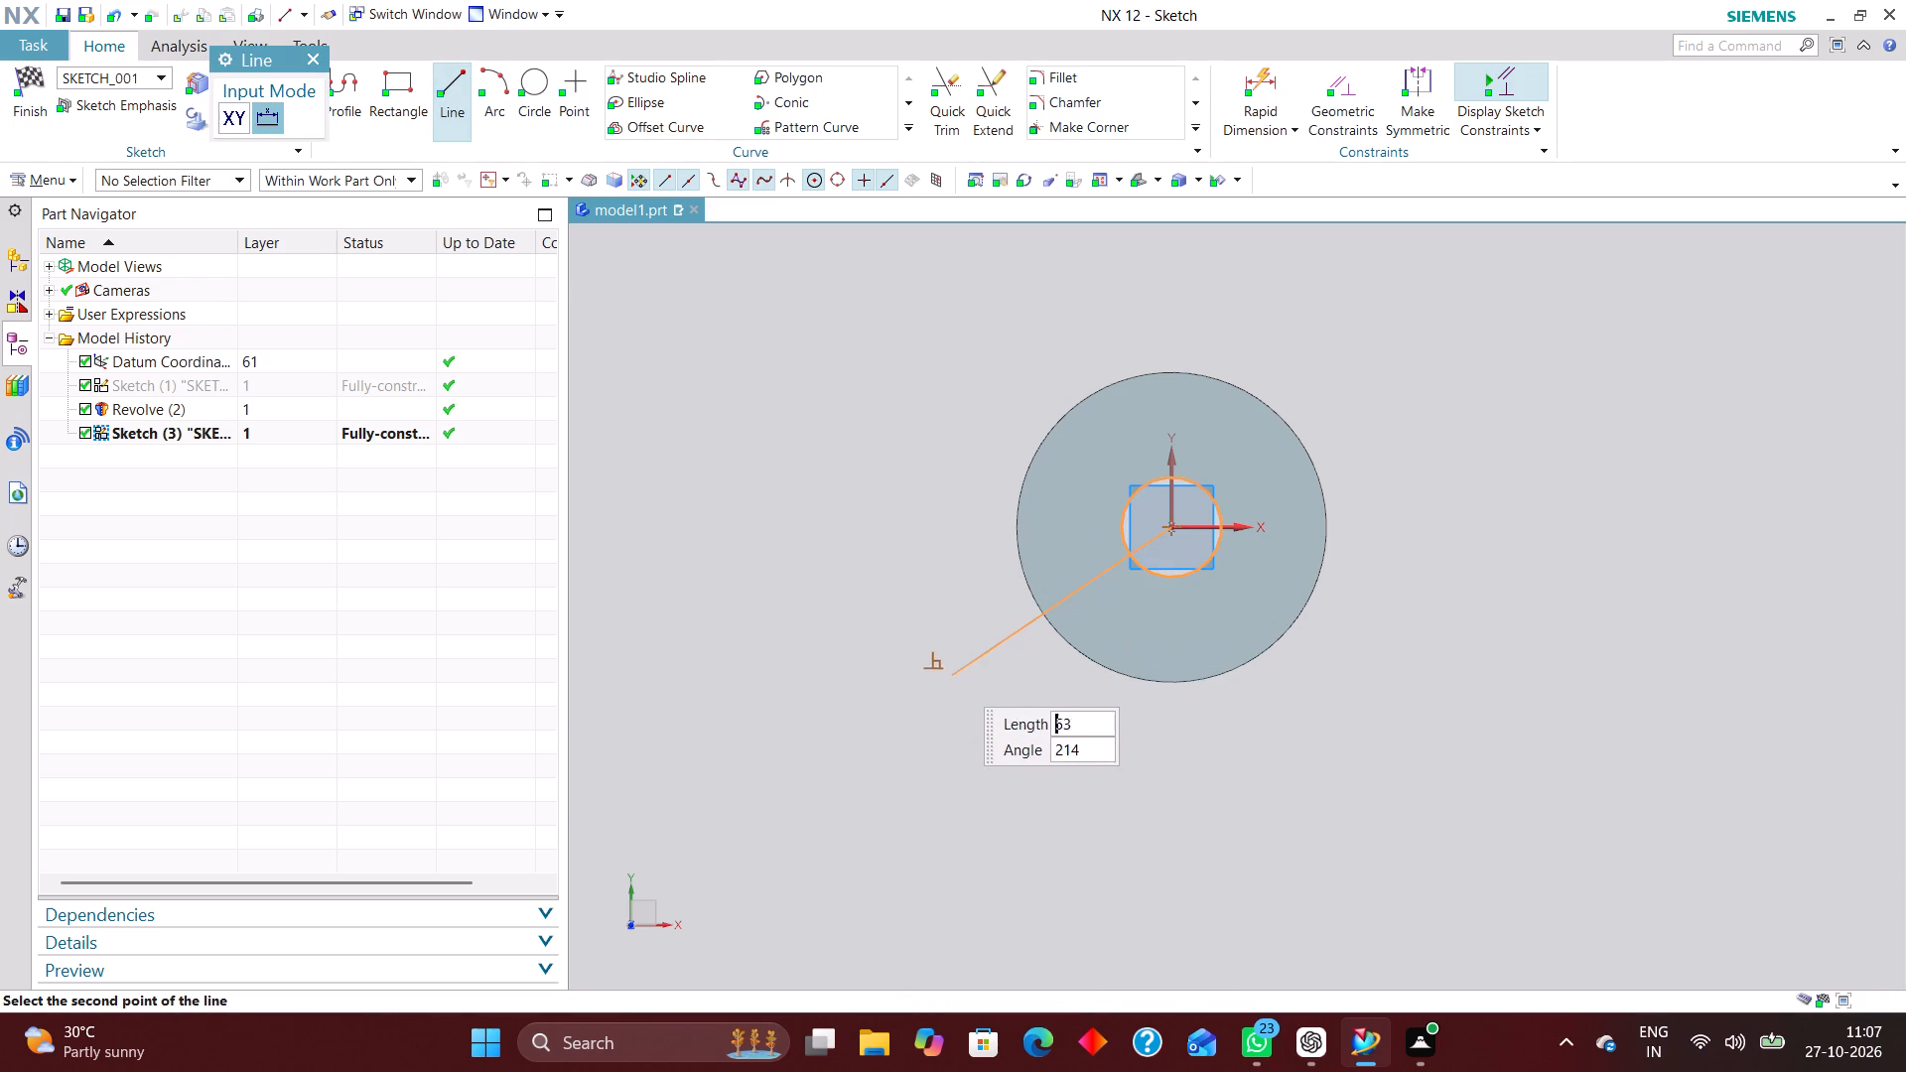
{"action": "left_click", "coordinate": [966, 672]}
Add an angular dimension between the angled line and the vertical Y axis and set it to 120°.
{"action": "left_click", "coordinate": [1265, 94]}
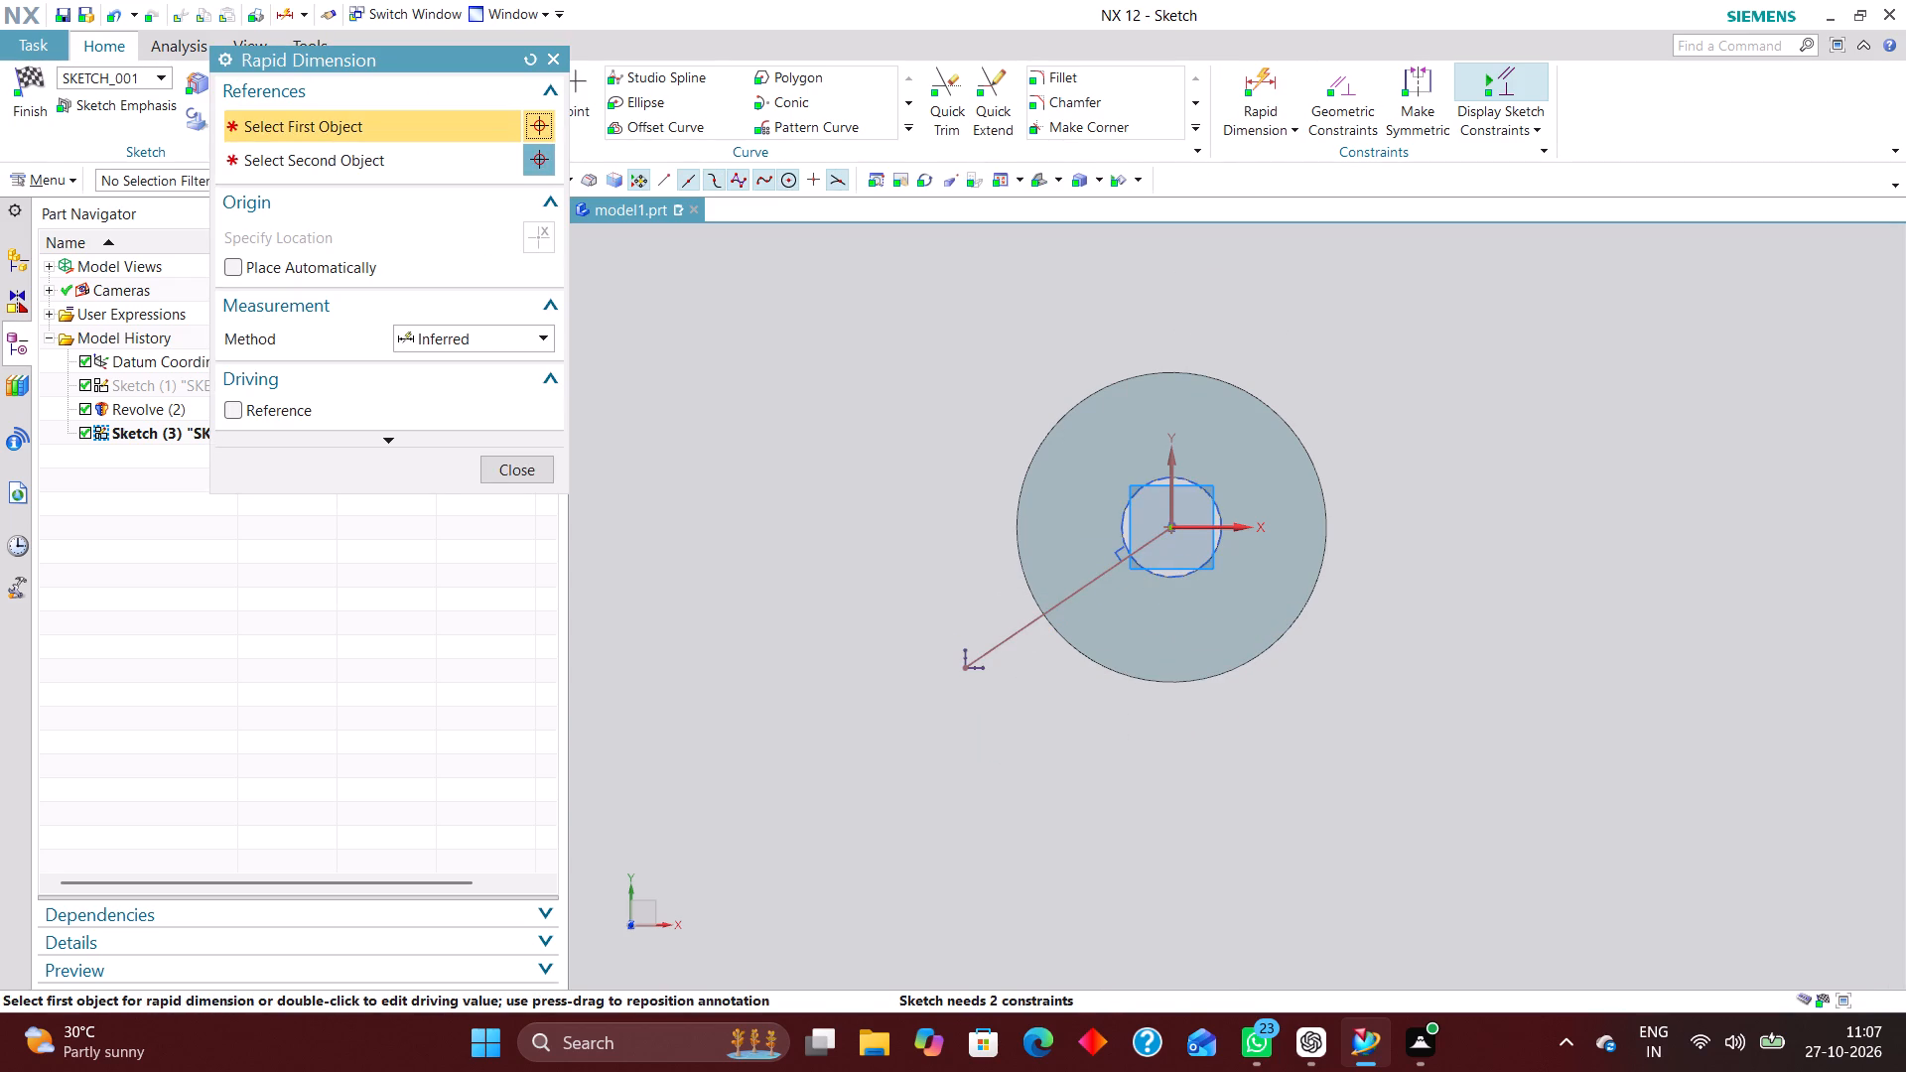
{"action": "left_click", "coordinate": [502, 338]}
{"action": "left_click", "coordinate": [496, 496]}
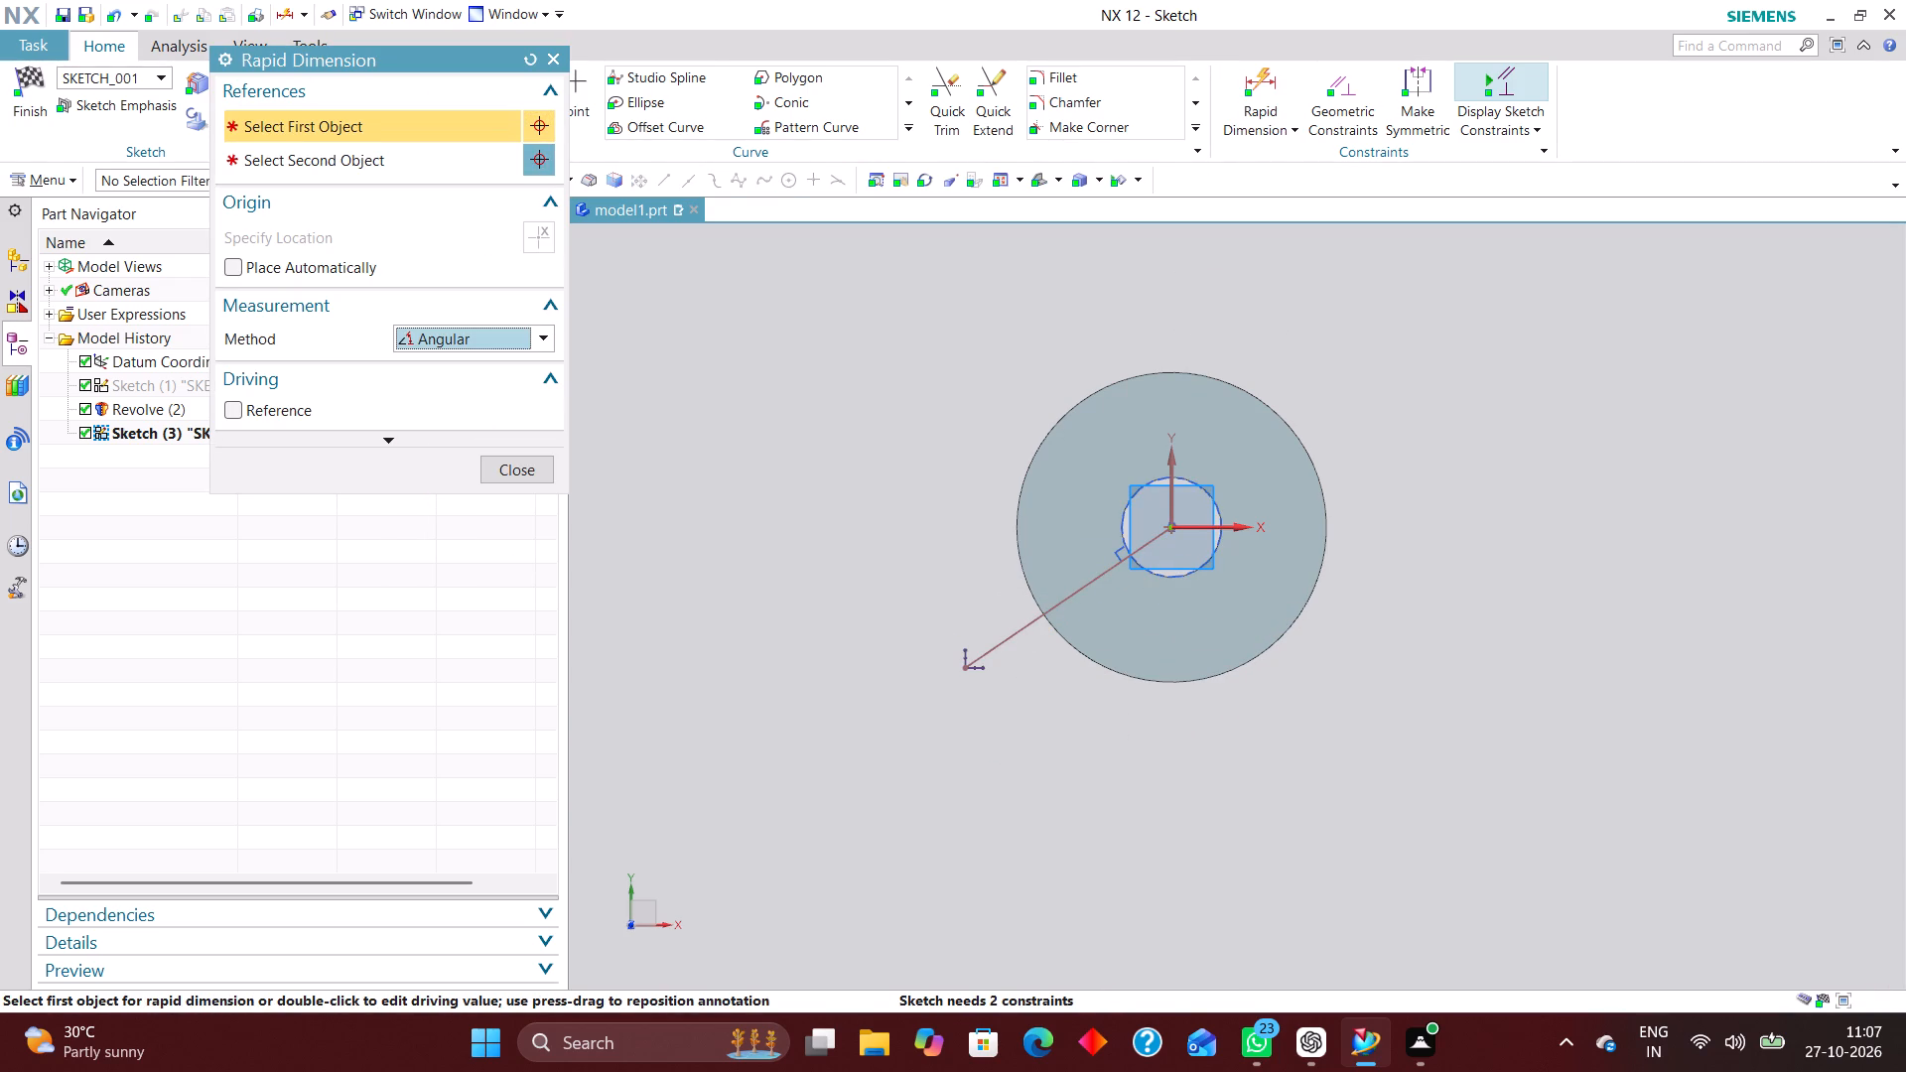
{"action": "left_click", "coordinate": [1026, 627]}
{"action": "left_click", "coordinate": [1172, 470]}
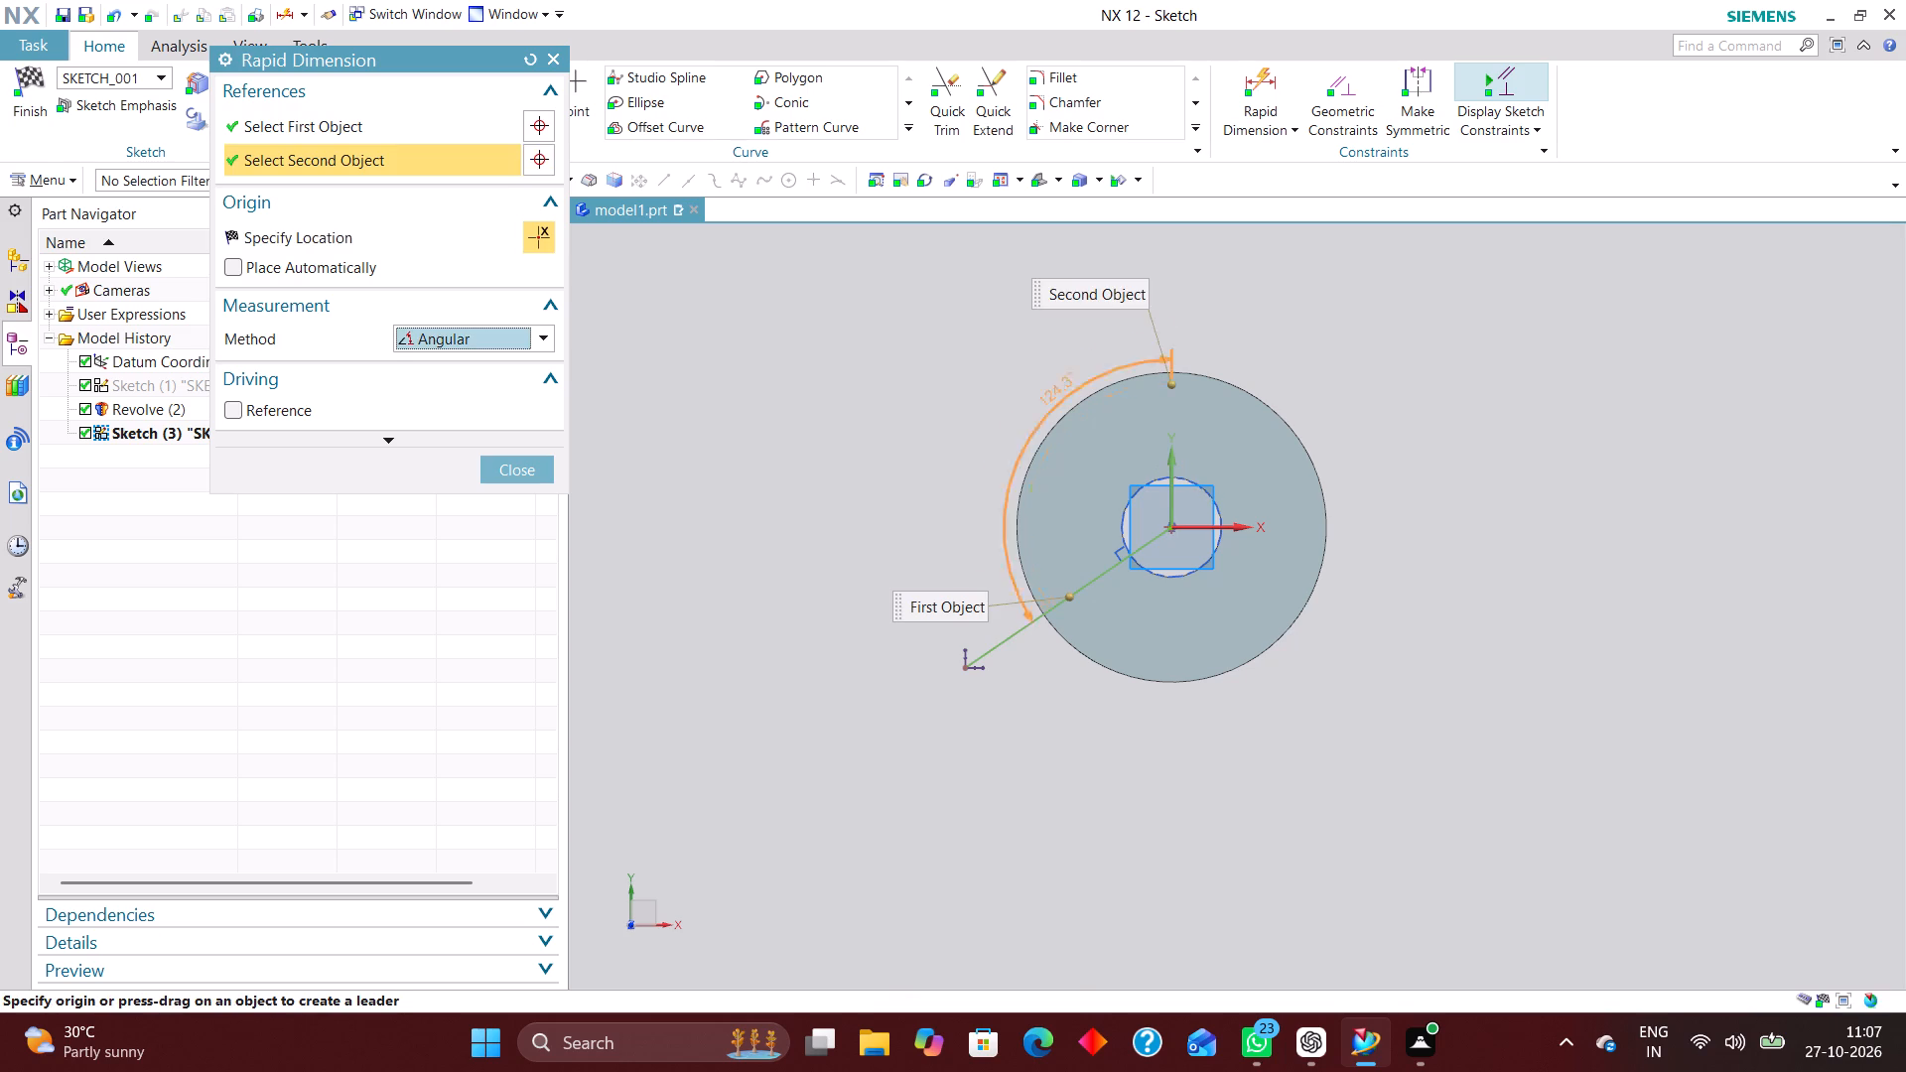
{"action": "left_click", "coordinate": [969, 356]}
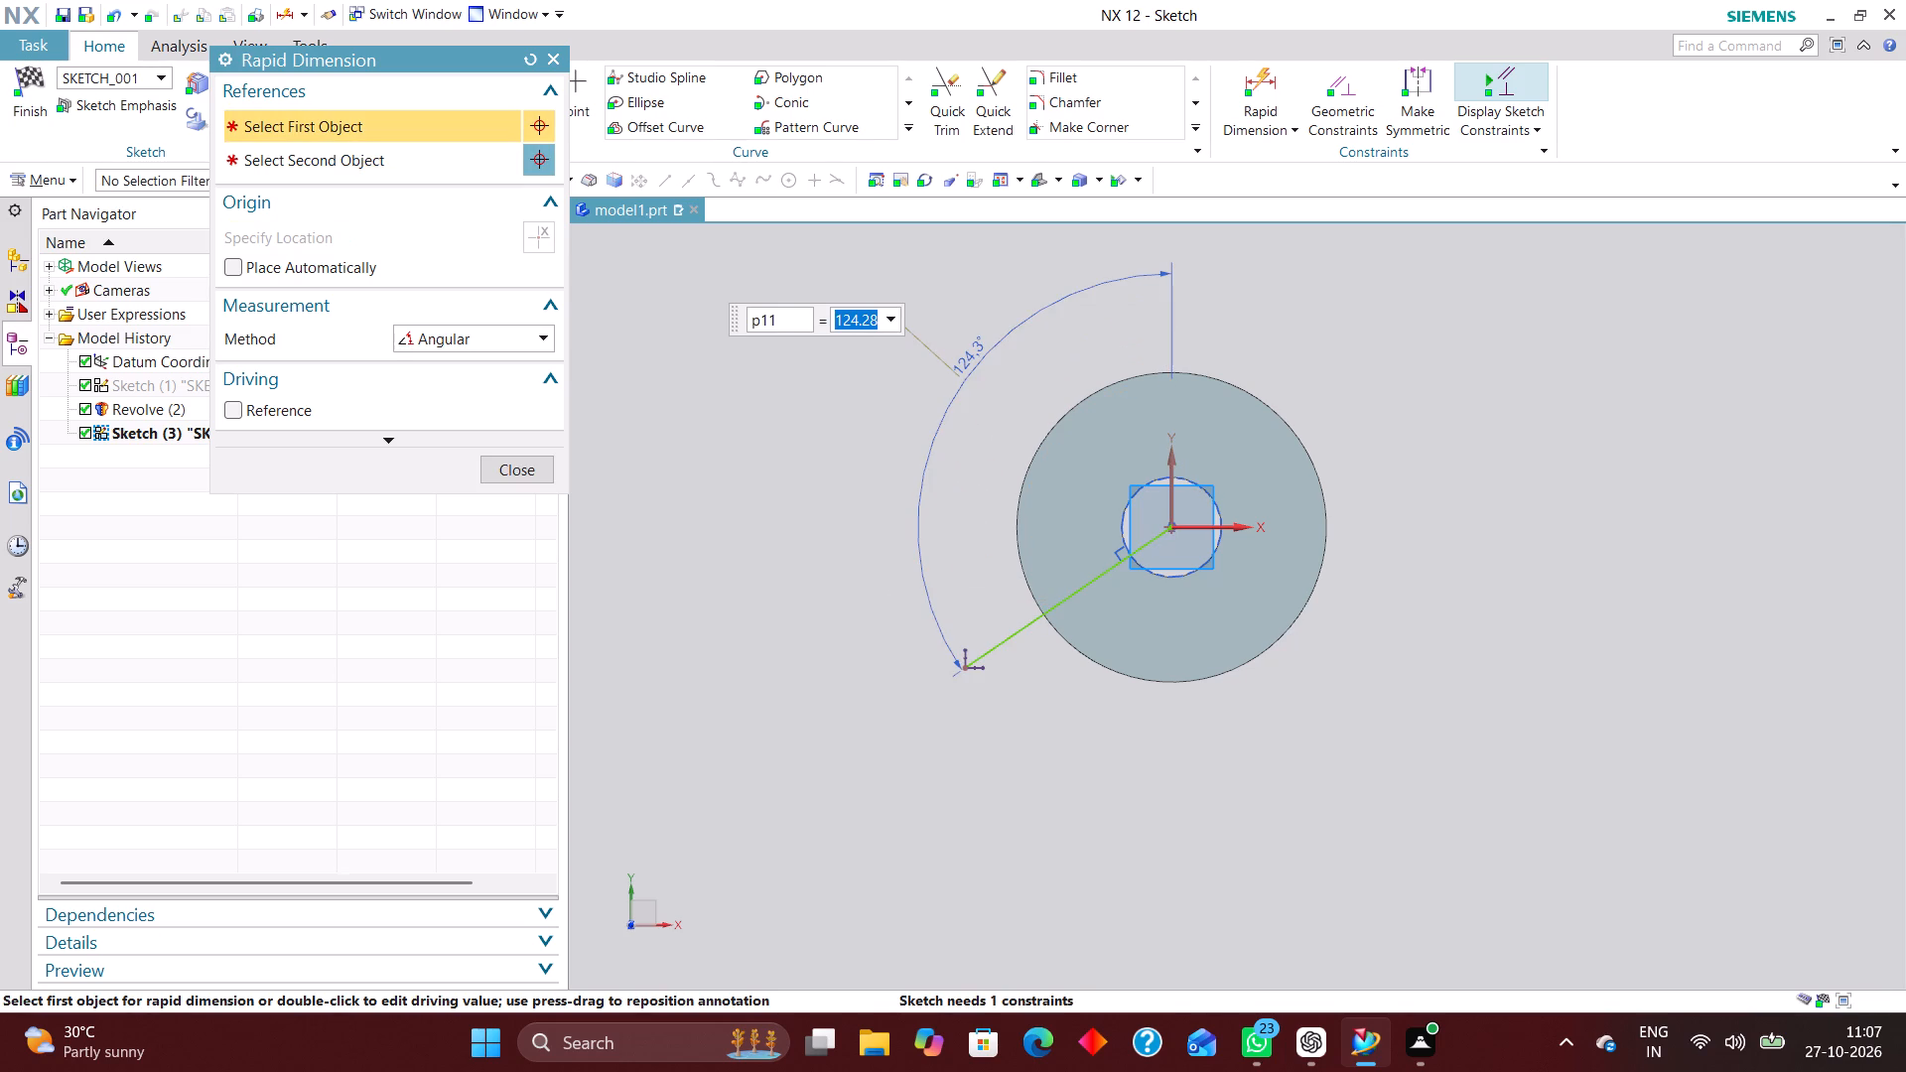
{"action": "type", "text": "120"}
{"action": "key", "text": "Return"}
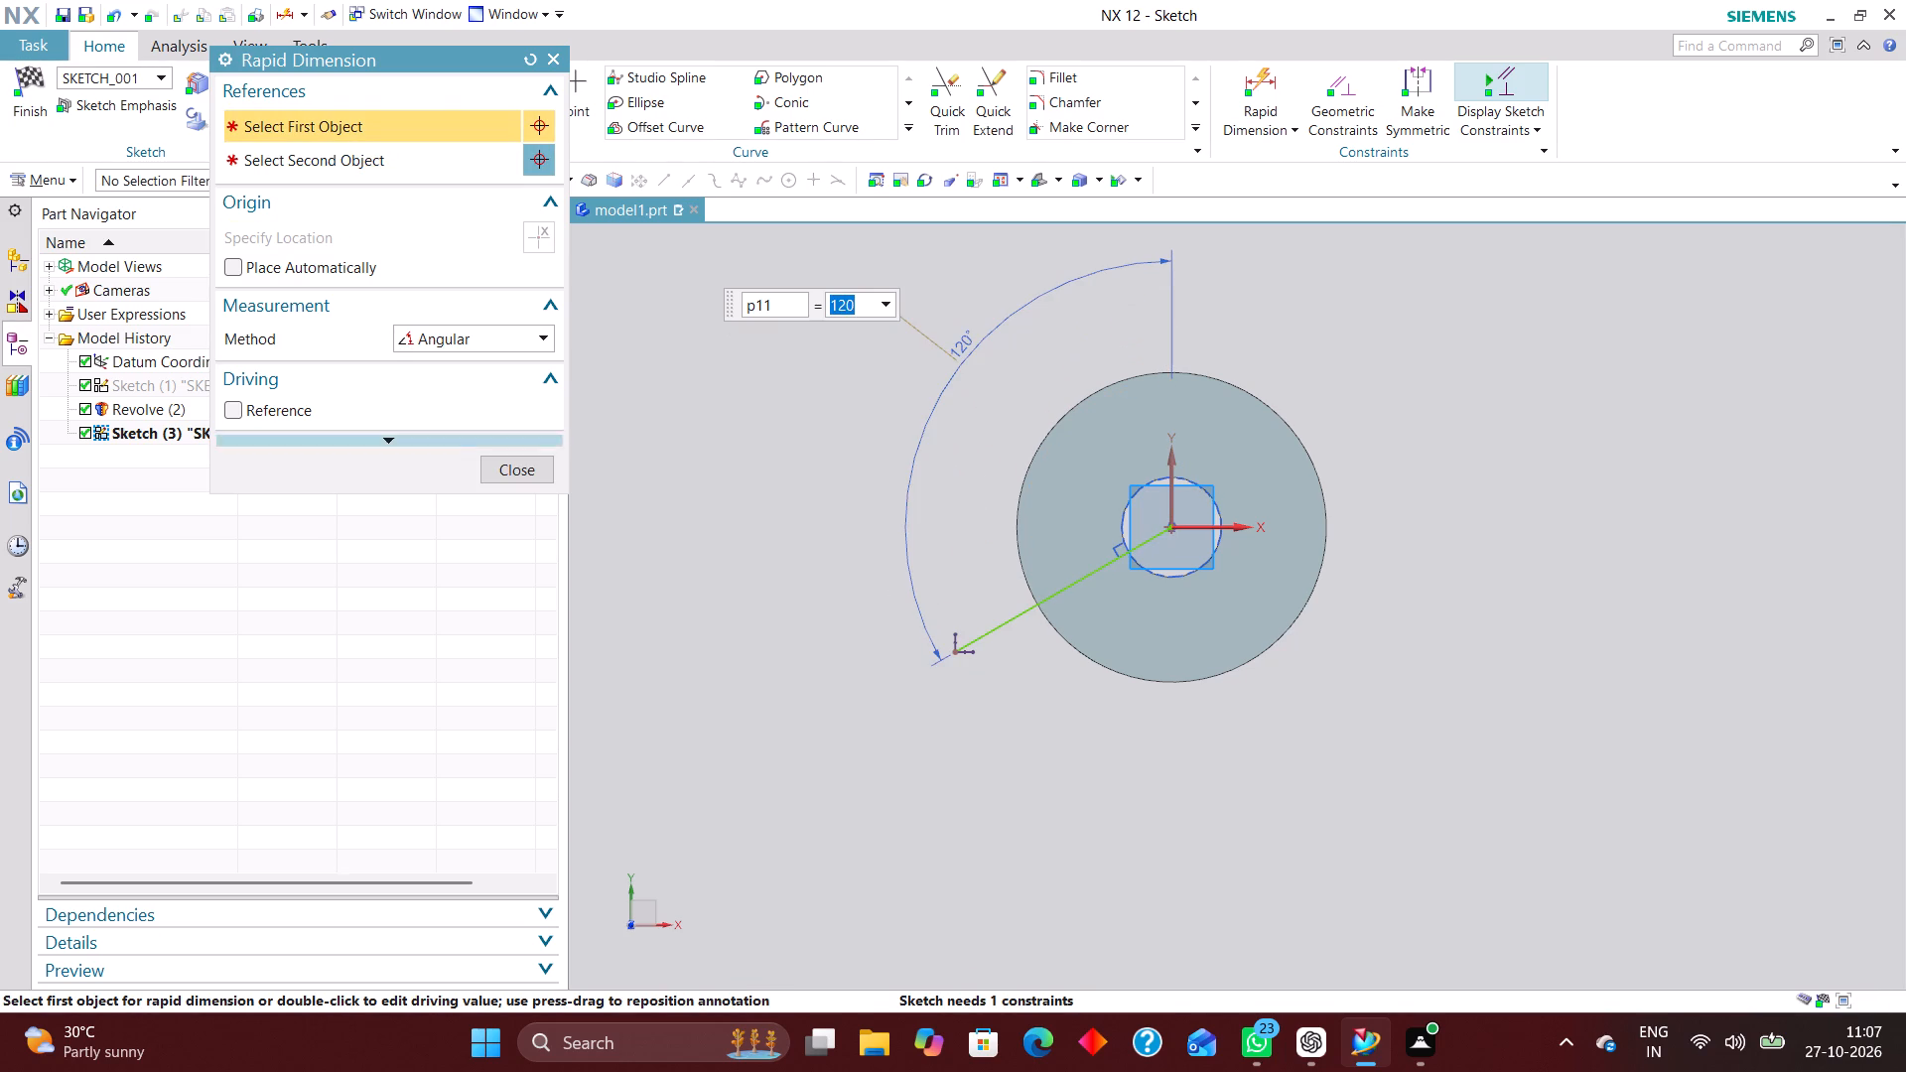
{"action": "left_click", "coordinate": [519, 469]}
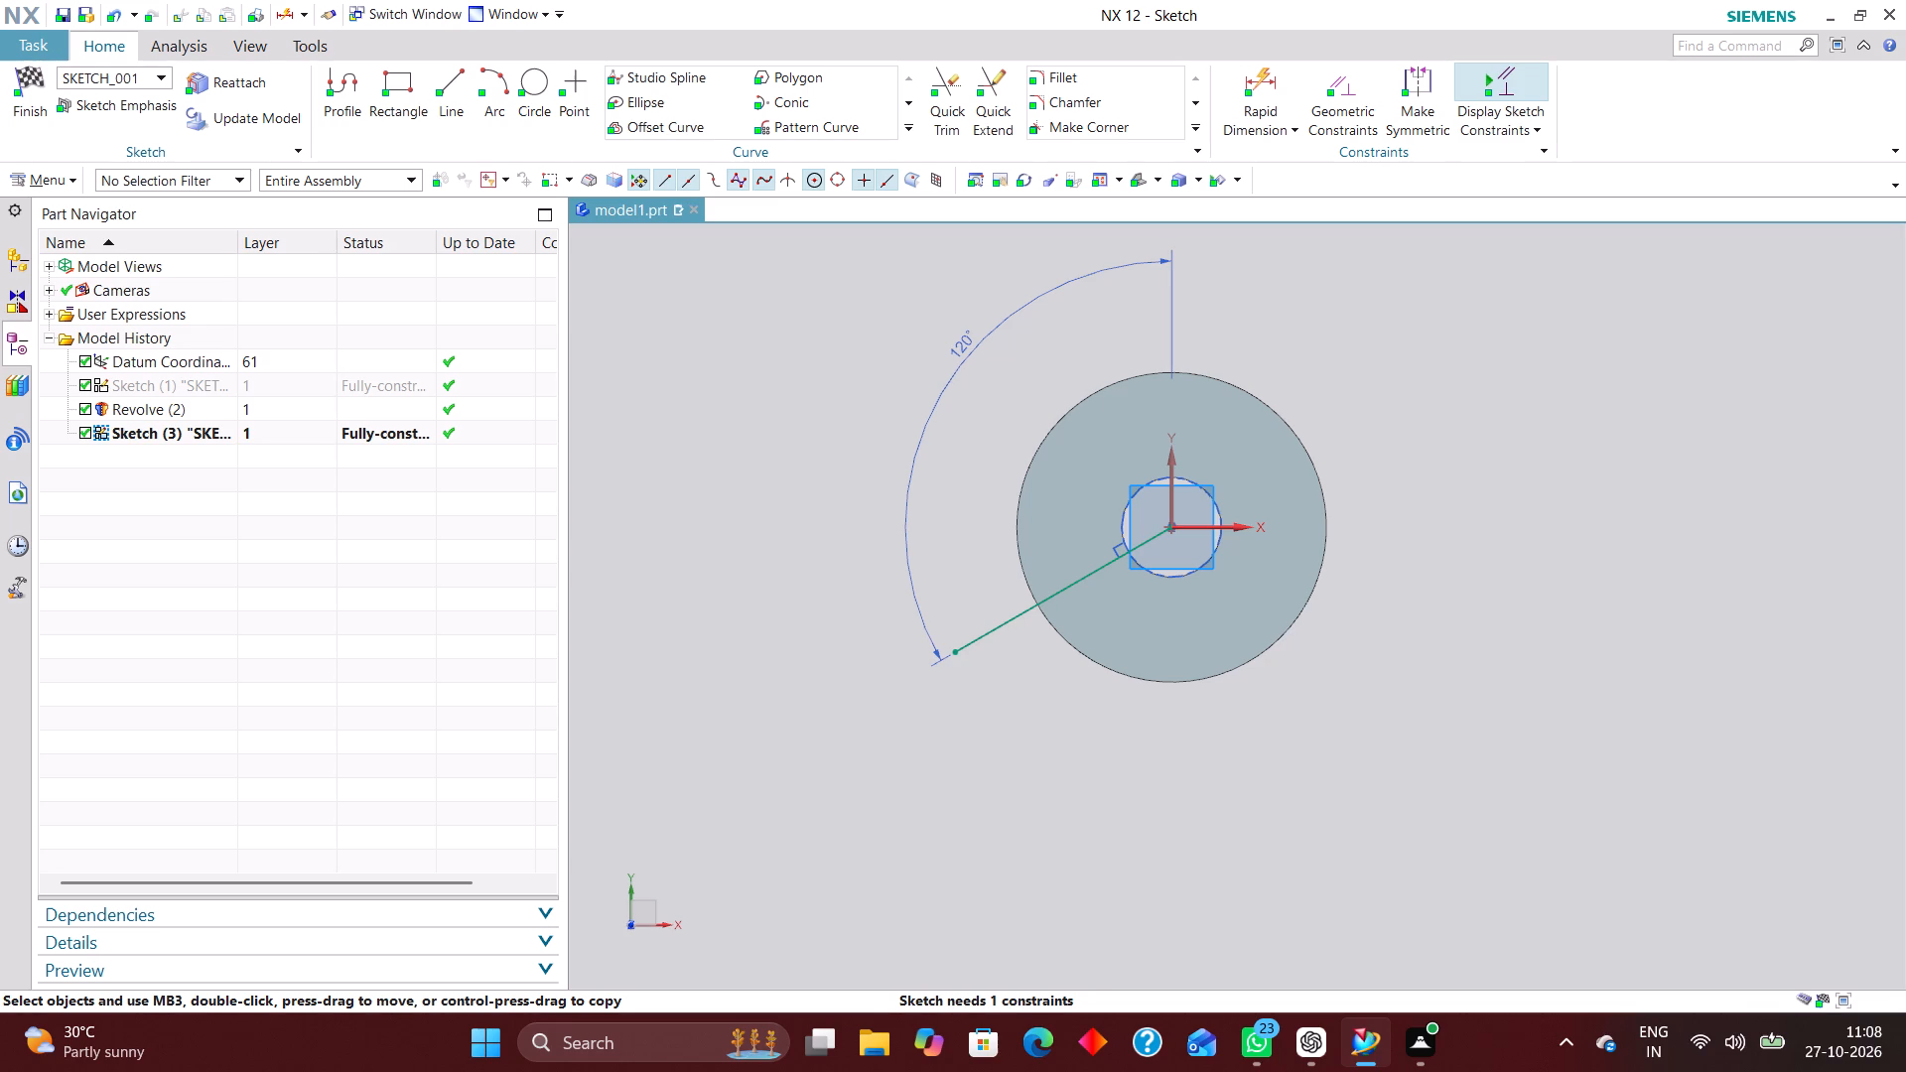
Draw a line about 11 mm above the angled line and parallel to it, from outside the disc's rim to the central hole's edge.
{"action": "left_click", "coordinate": [450, 80]}
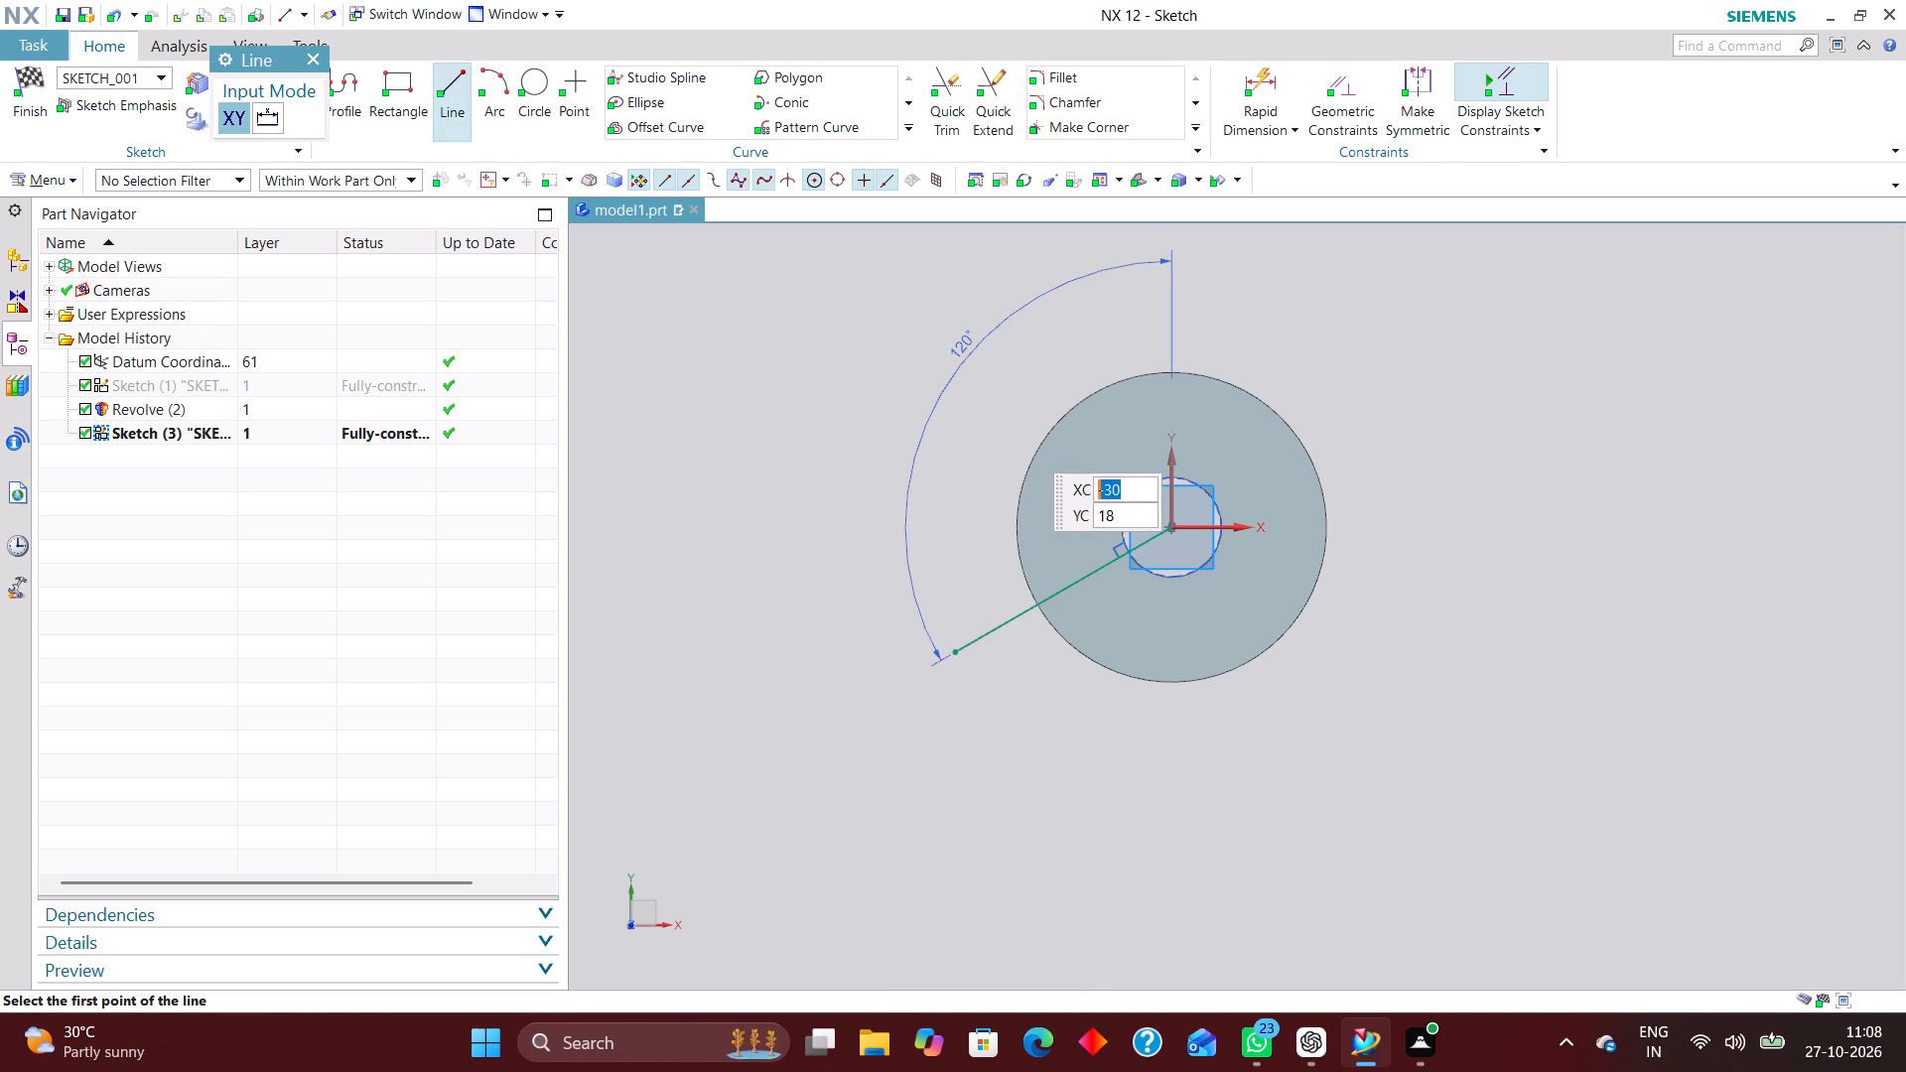
{"action": "scroll", "coordinate": [1043, 616], "scroll_direction": "up", "scroll_amount": 1}
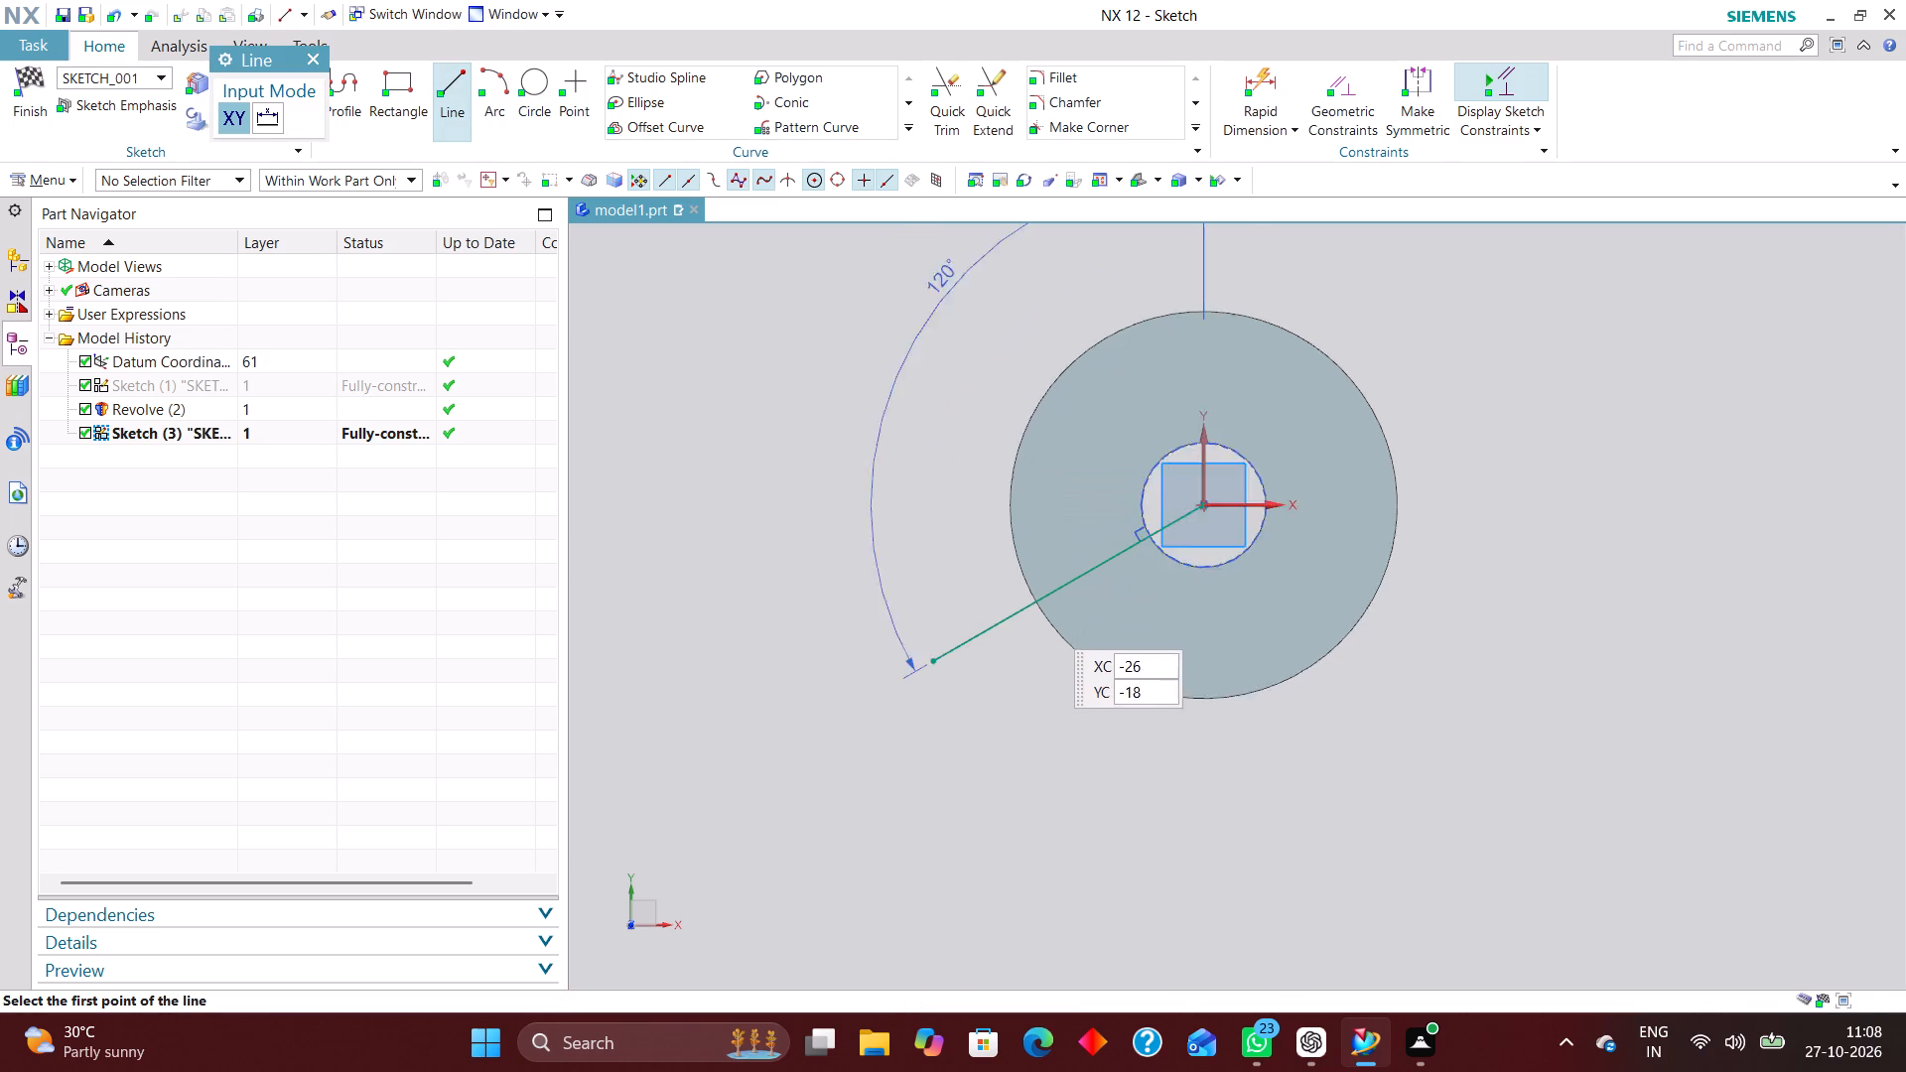
{"action": "scroll", "coordinate": [1040, 616], "scroll_direction": "up", "scroll_amount": 1}
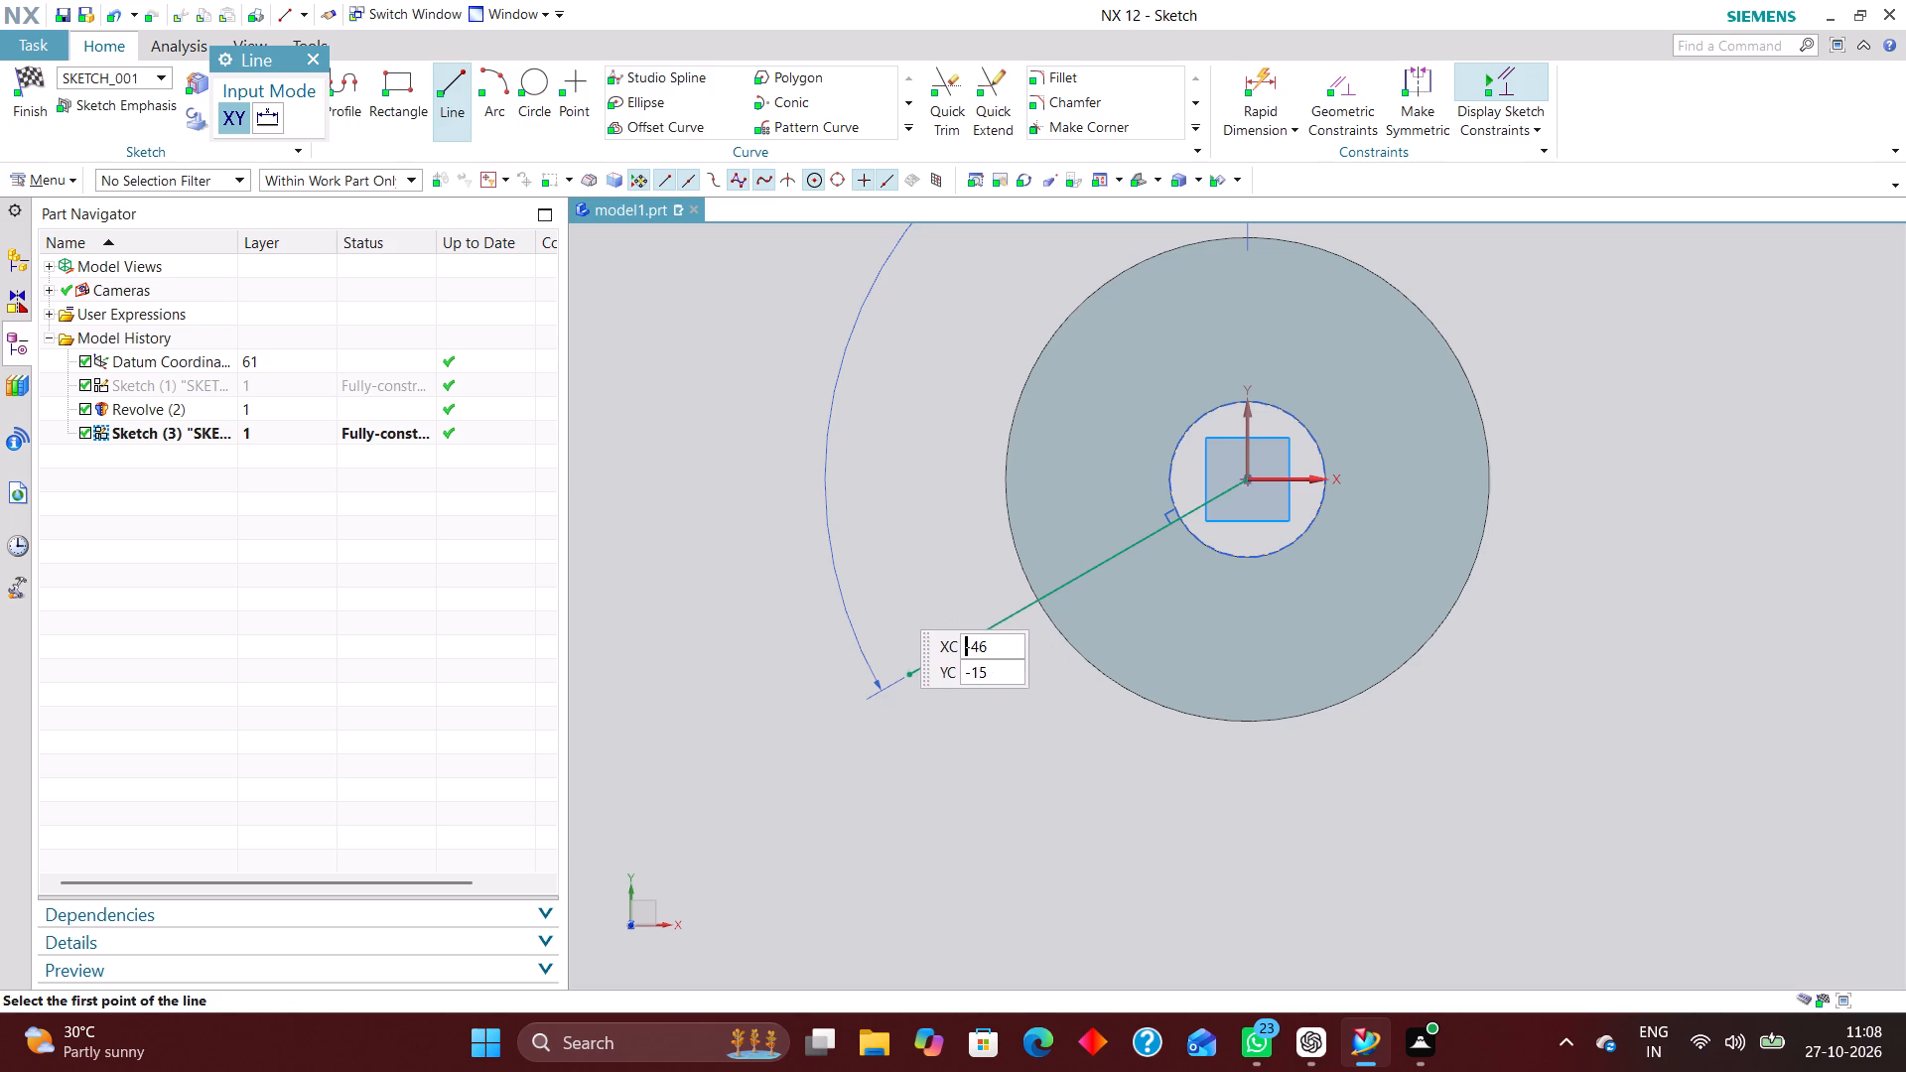
{"action": "left_click", "coordinate": [873, 597]}
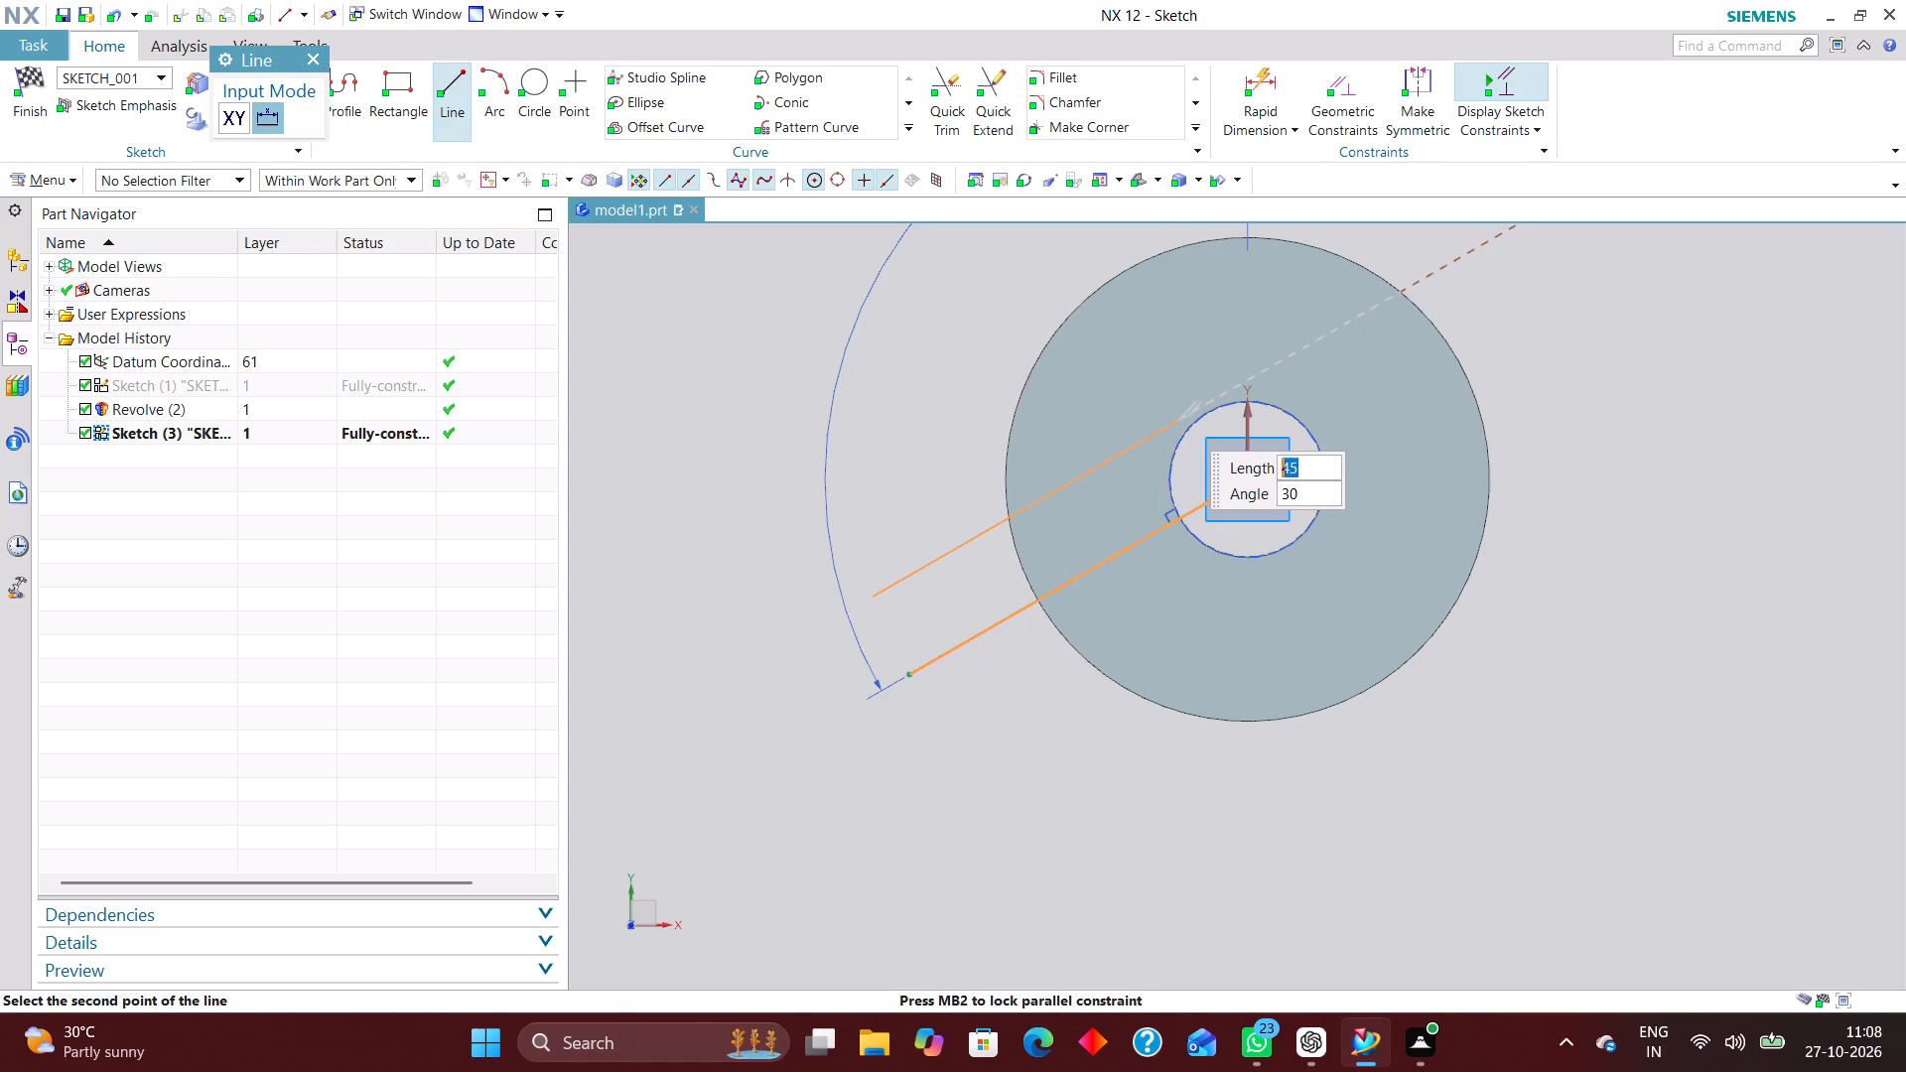
{"action": "left_click", "coordinate": [1177, 418]}
Draw a vertical line from the new line's inner end upward past the disc's rim.
{"action": "scroll", "coordinate": [1137, 575], "scroll_direction": "down", "scroll_amount": 2}
{"action": "scroll", "coordinate": [1162, 461], "scroll_direction": "up", "scroll_amount": 3}
{"action": "left_click", "coordinate": [1161, 489]}
{"action": "scroll", "coordinate": [1169, 598], "scroll_direction": "down", "scroll_amount": 1}
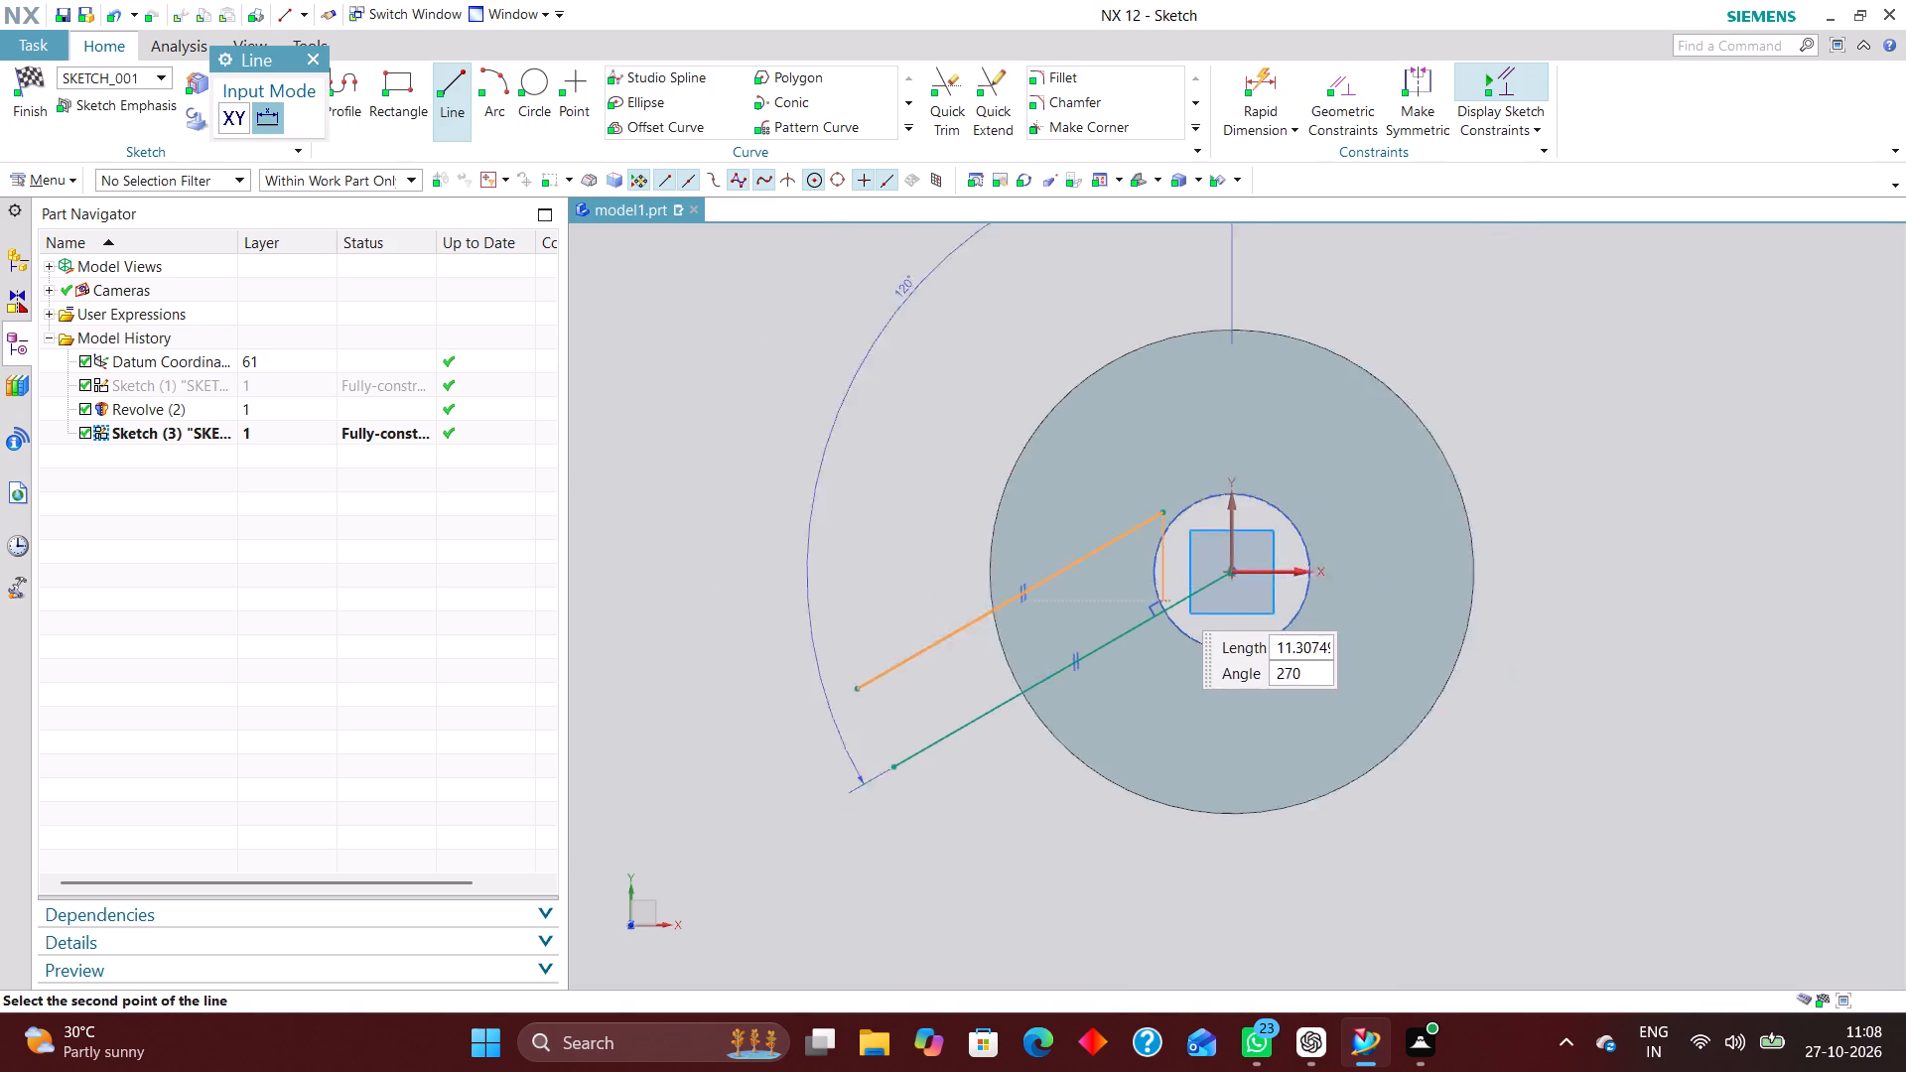
{"action": "scroll", "coordinate": [1169, 598], "scroll_direction": "down", "scroll_amount": 2}
{"action": "left_click", "coordinate": [1174, 333]}
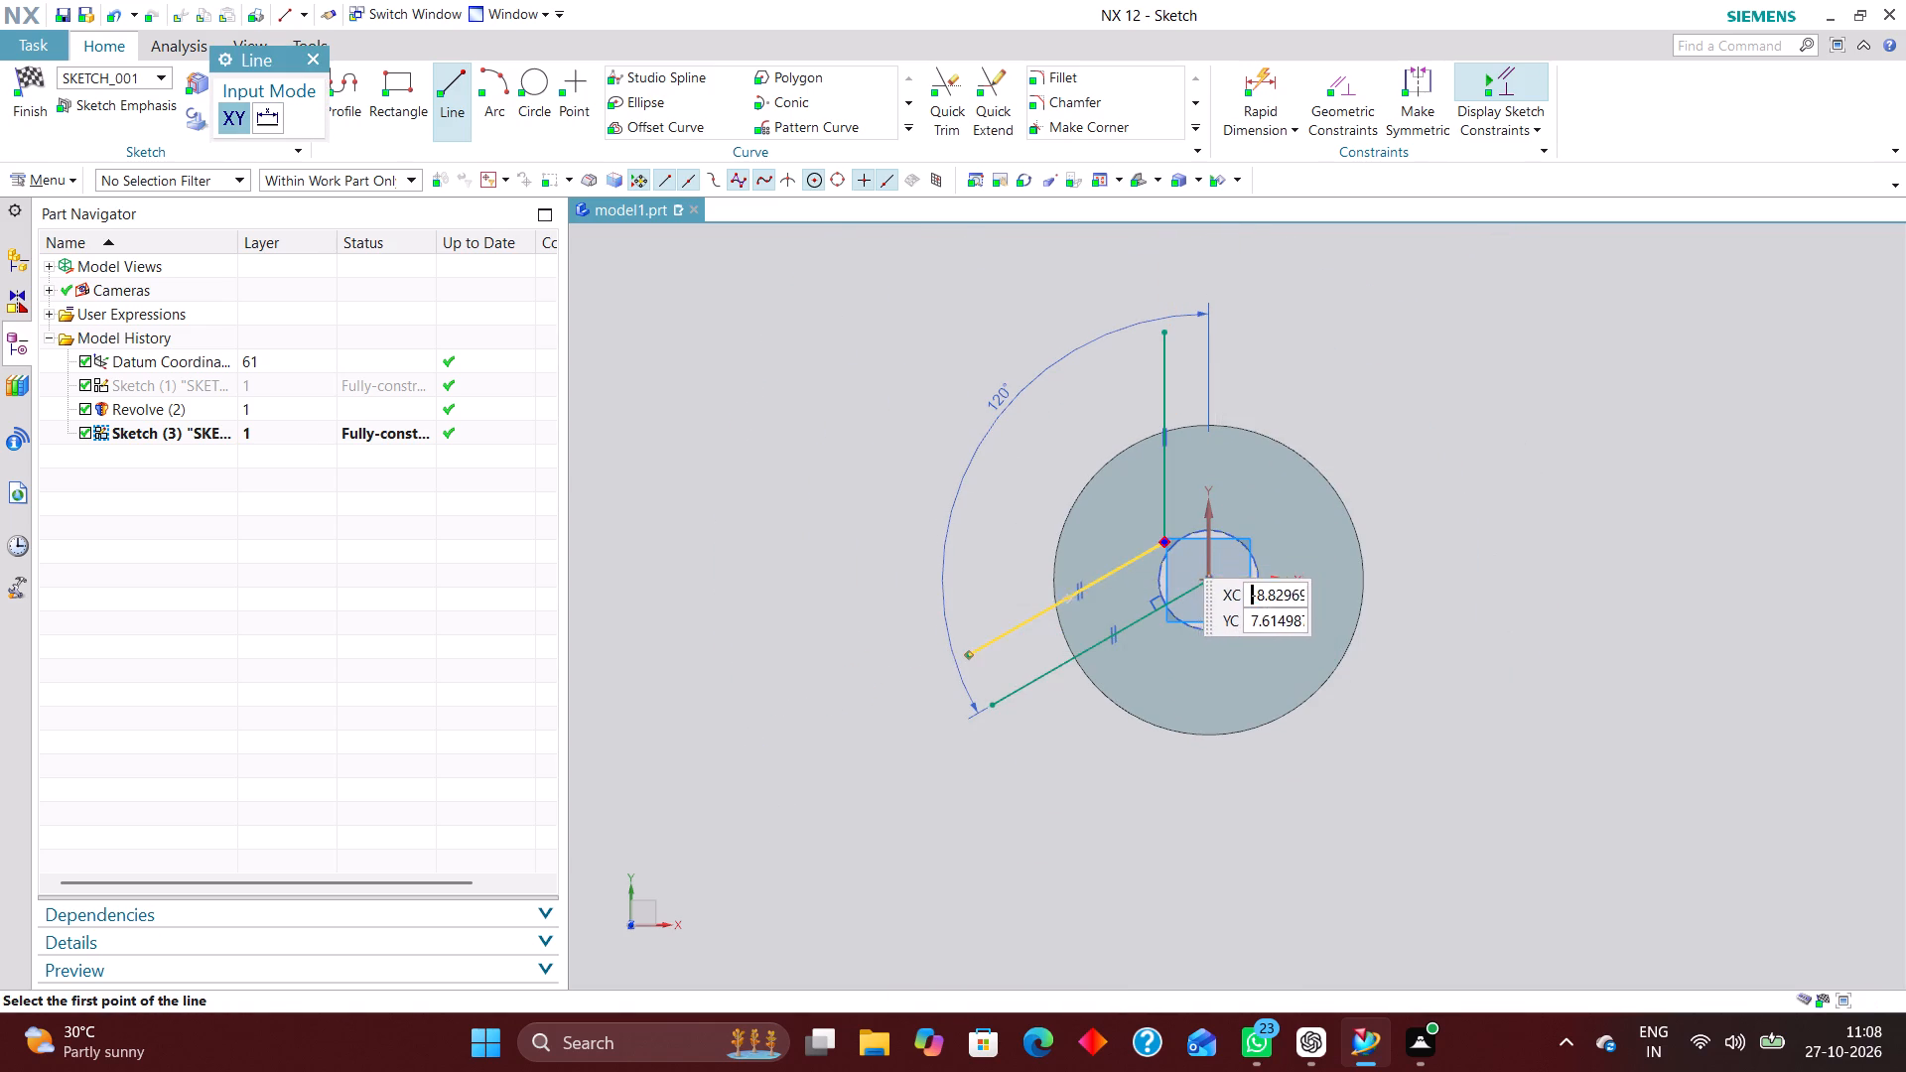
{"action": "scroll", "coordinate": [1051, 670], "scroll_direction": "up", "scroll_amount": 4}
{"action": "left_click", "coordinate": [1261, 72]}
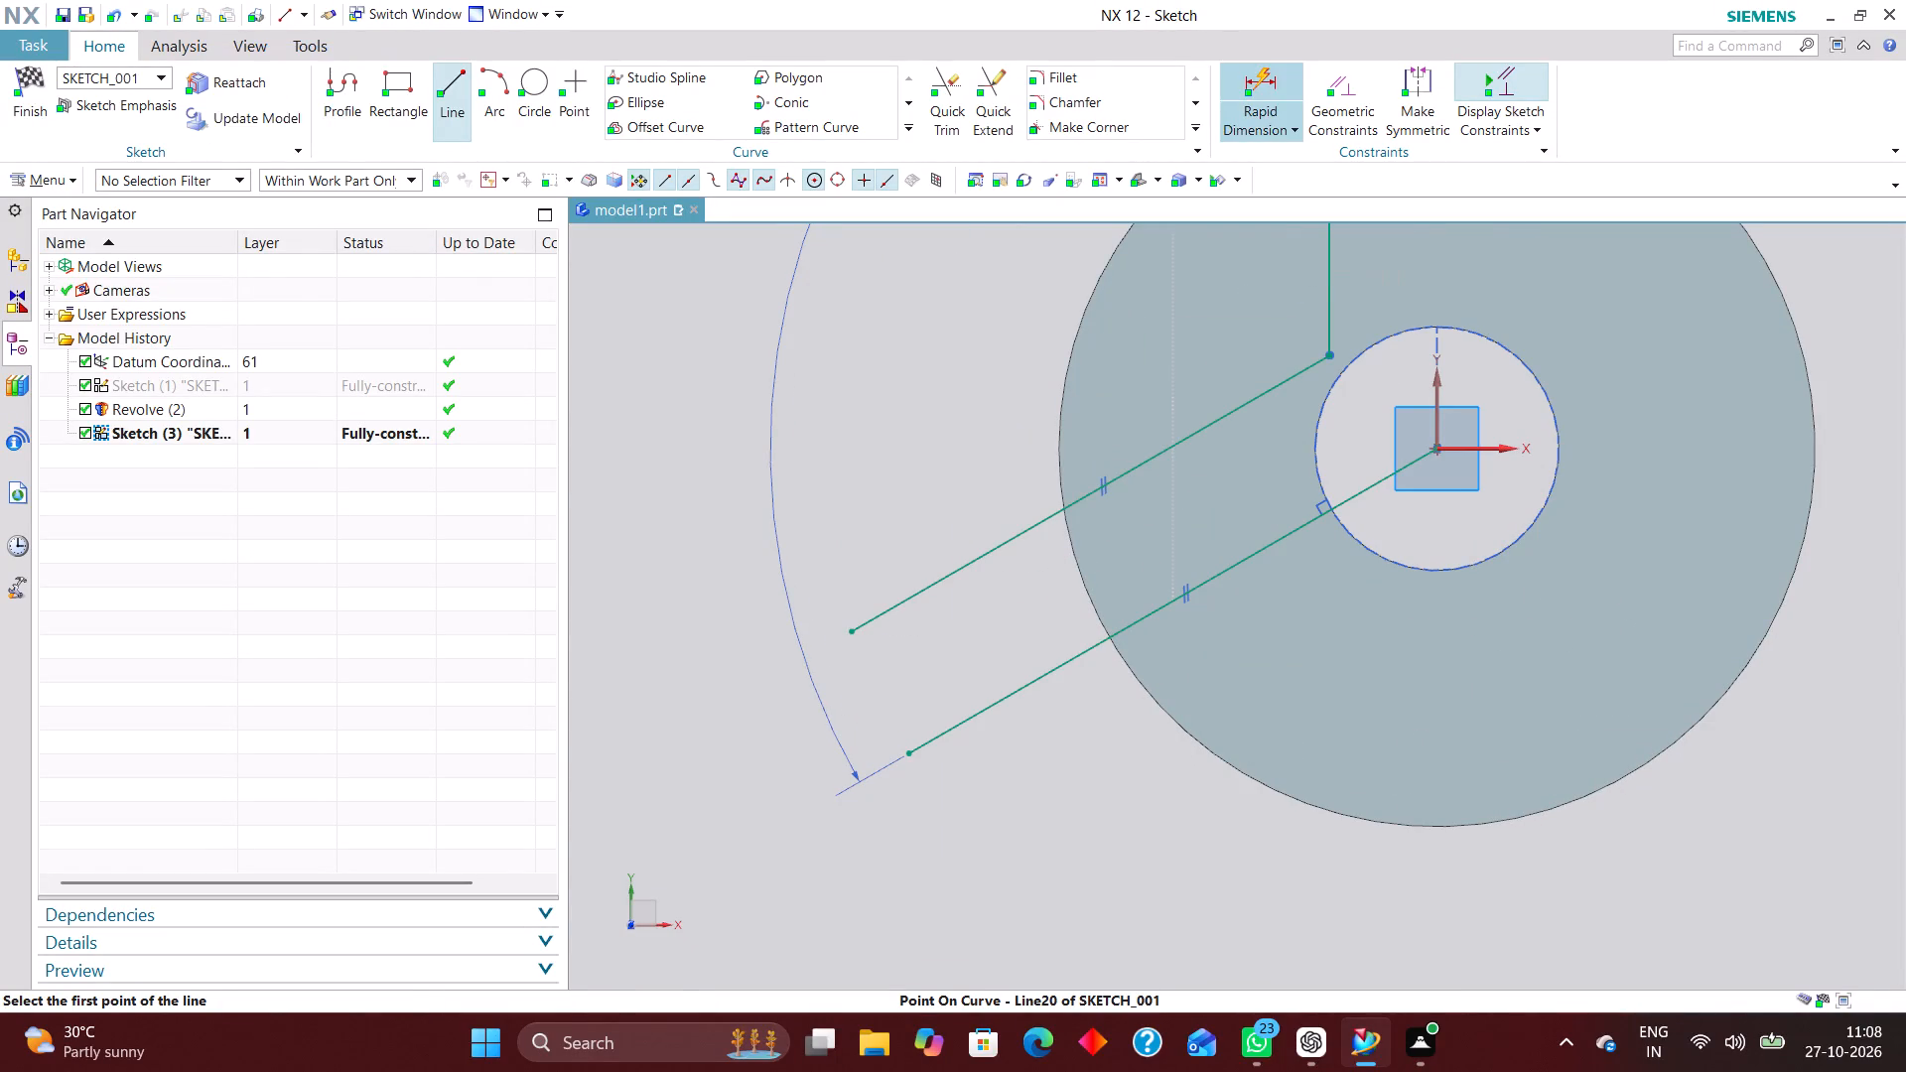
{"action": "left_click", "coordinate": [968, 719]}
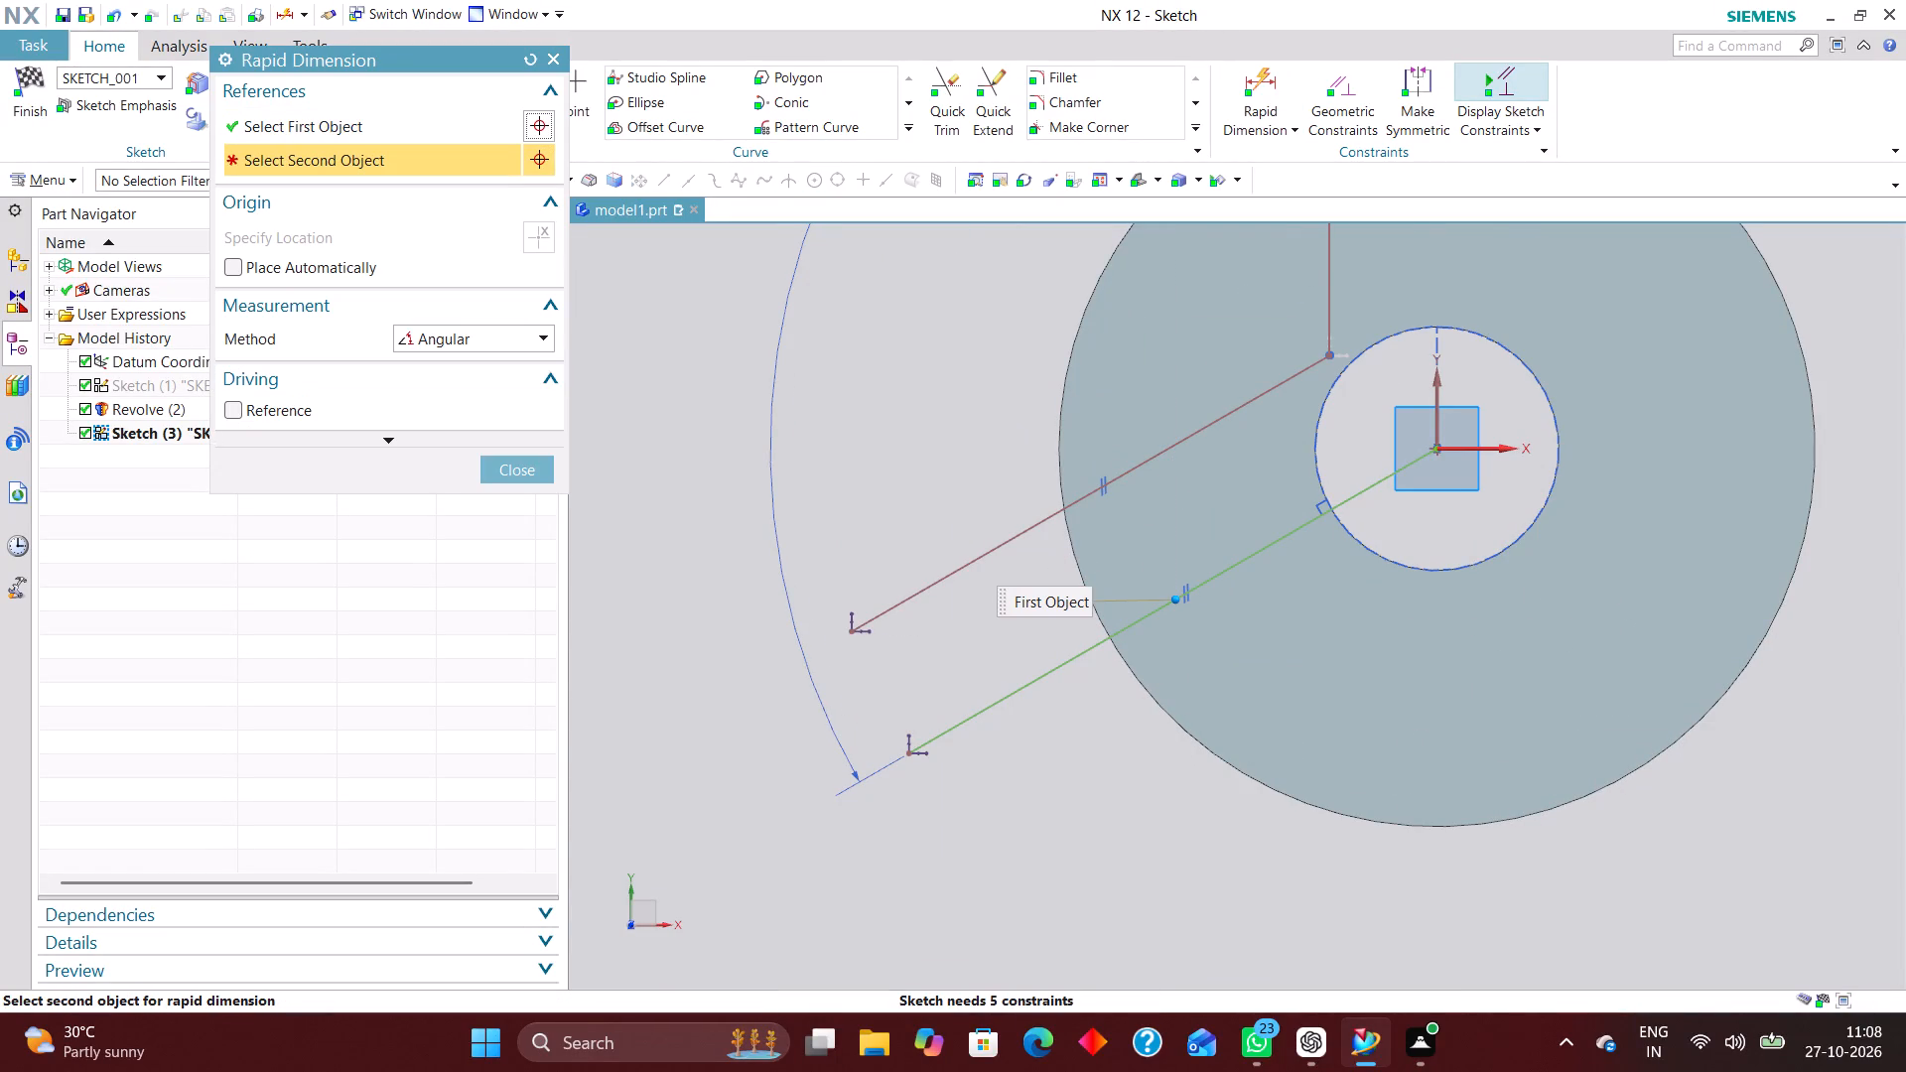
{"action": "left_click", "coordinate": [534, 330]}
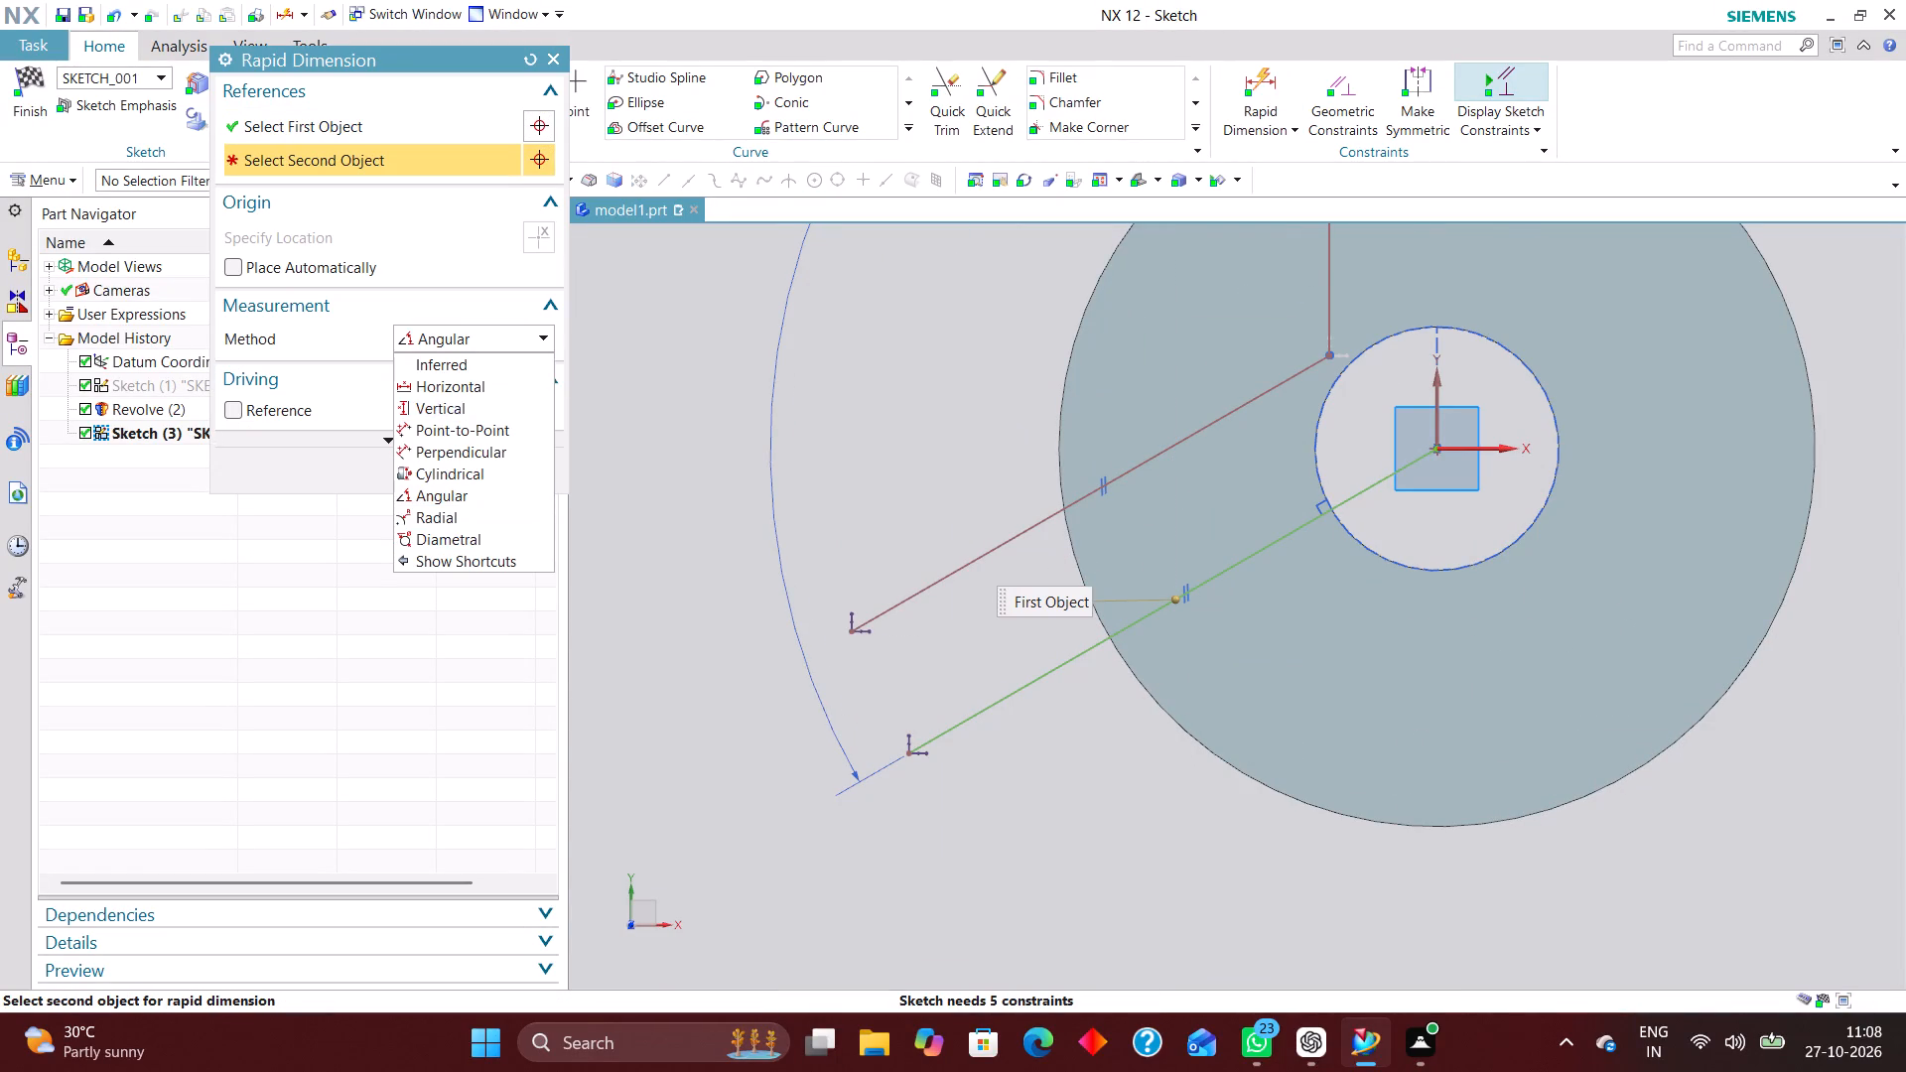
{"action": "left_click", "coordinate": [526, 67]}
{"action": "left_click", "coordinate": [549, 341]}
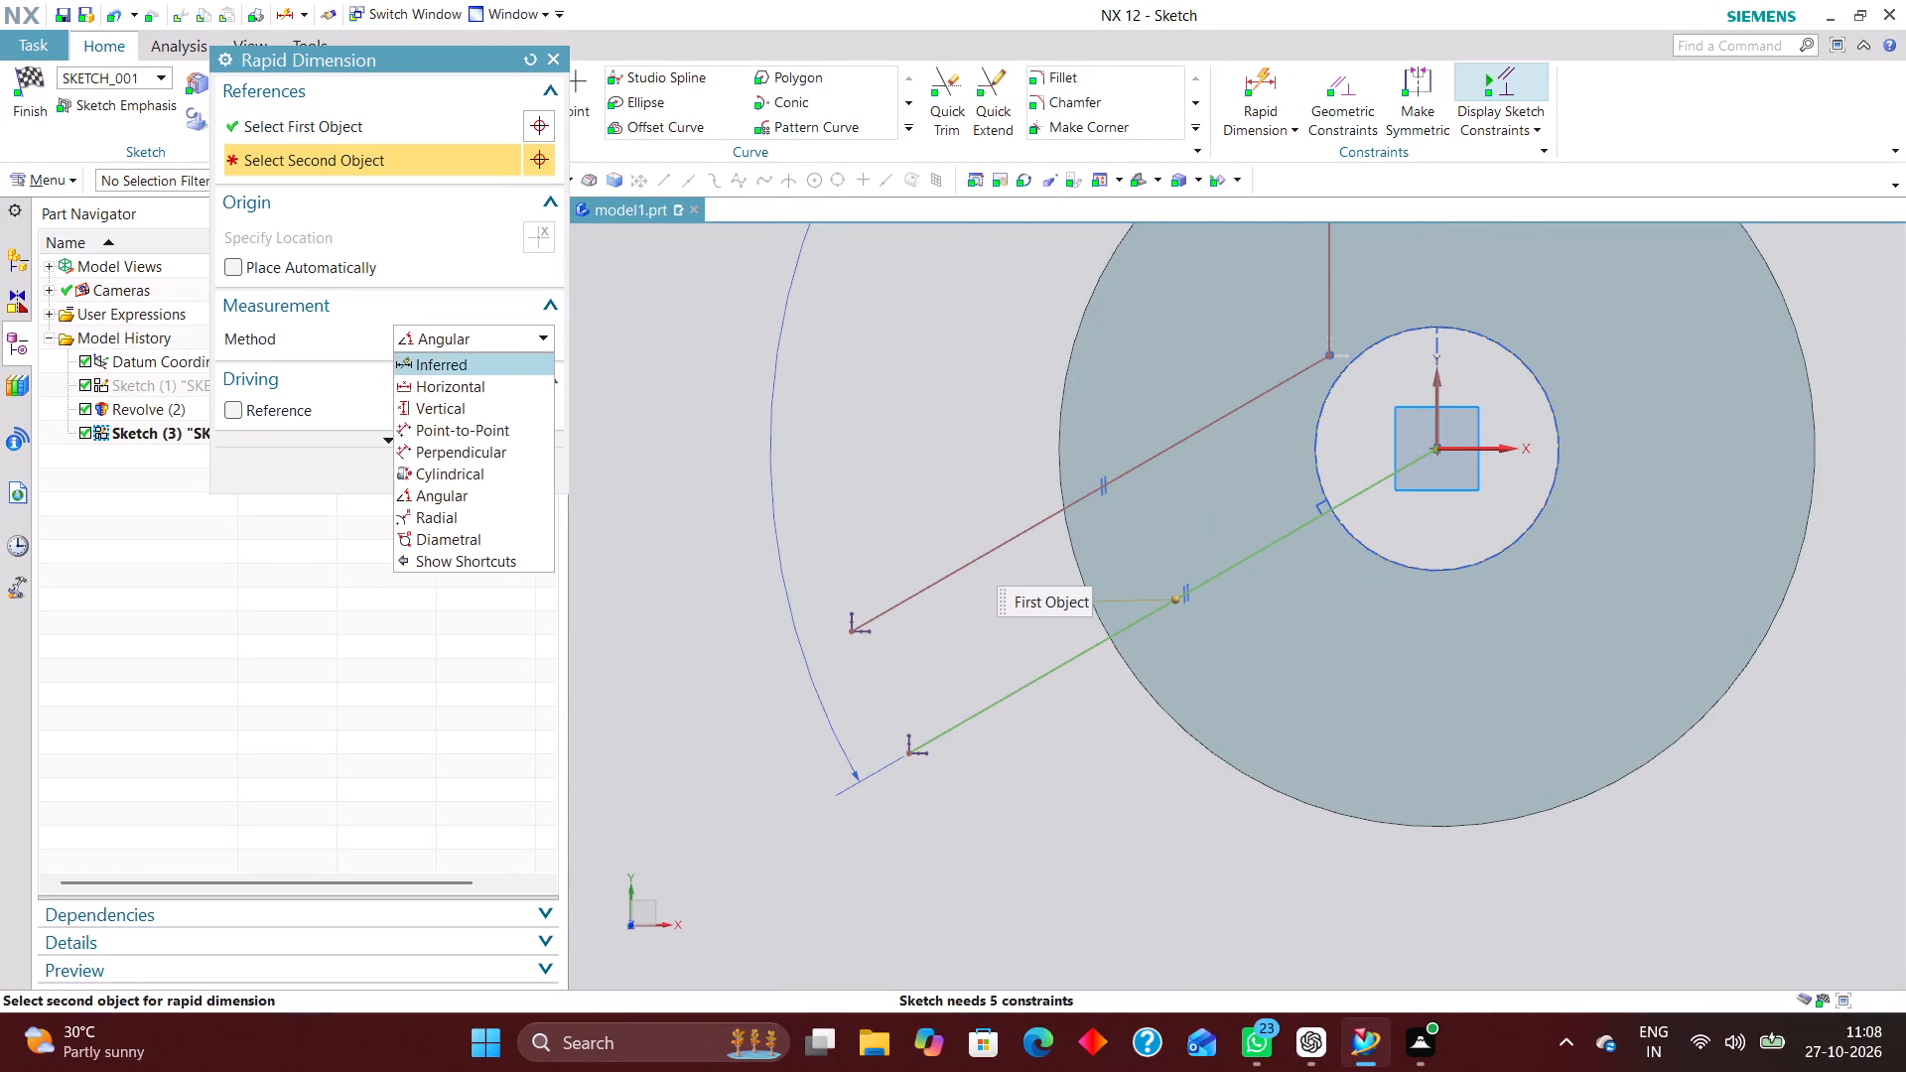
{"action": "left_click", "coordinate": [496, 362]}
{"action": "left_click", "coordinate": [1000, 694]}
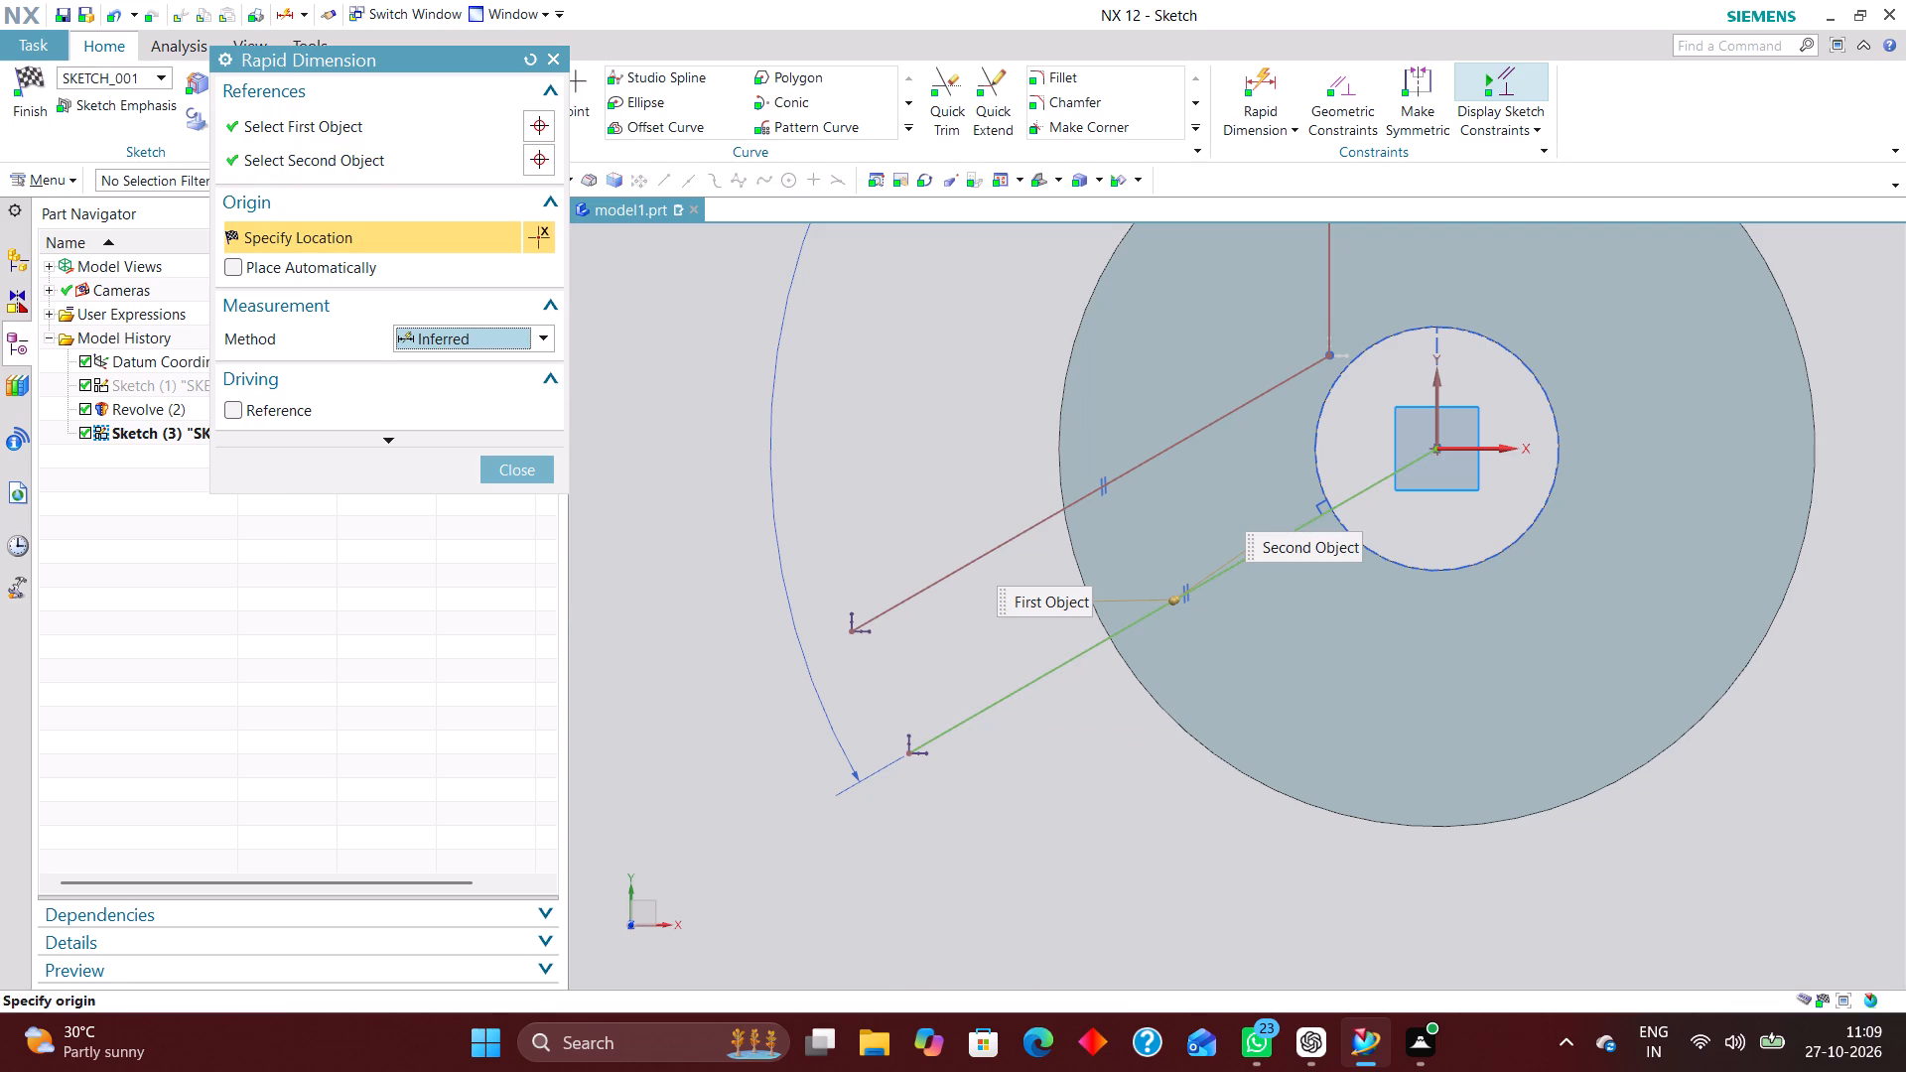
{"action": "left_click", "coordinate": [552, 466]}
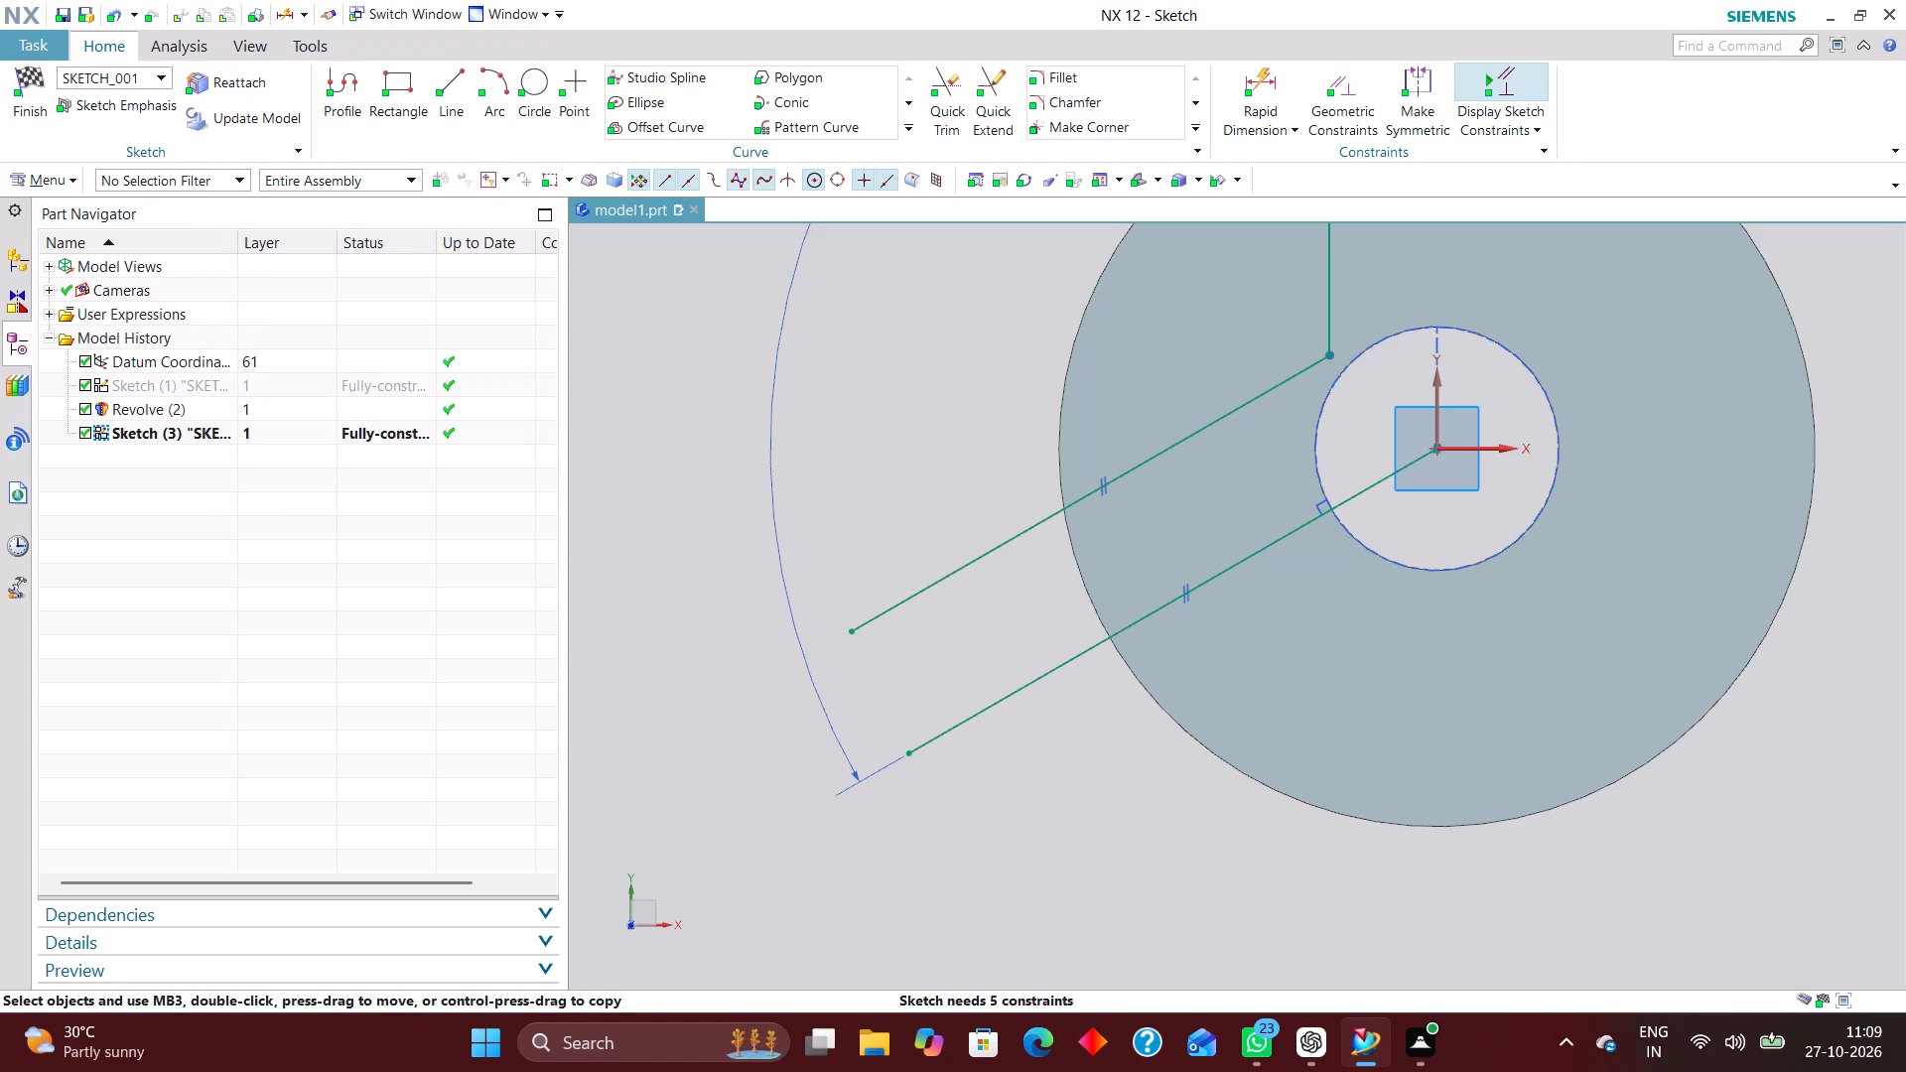
Dimension the distance between the angled line from the origin and its parallel line, and set it to 10 mm.
{"action": "left_click", "coordinate": [1268, 71]}
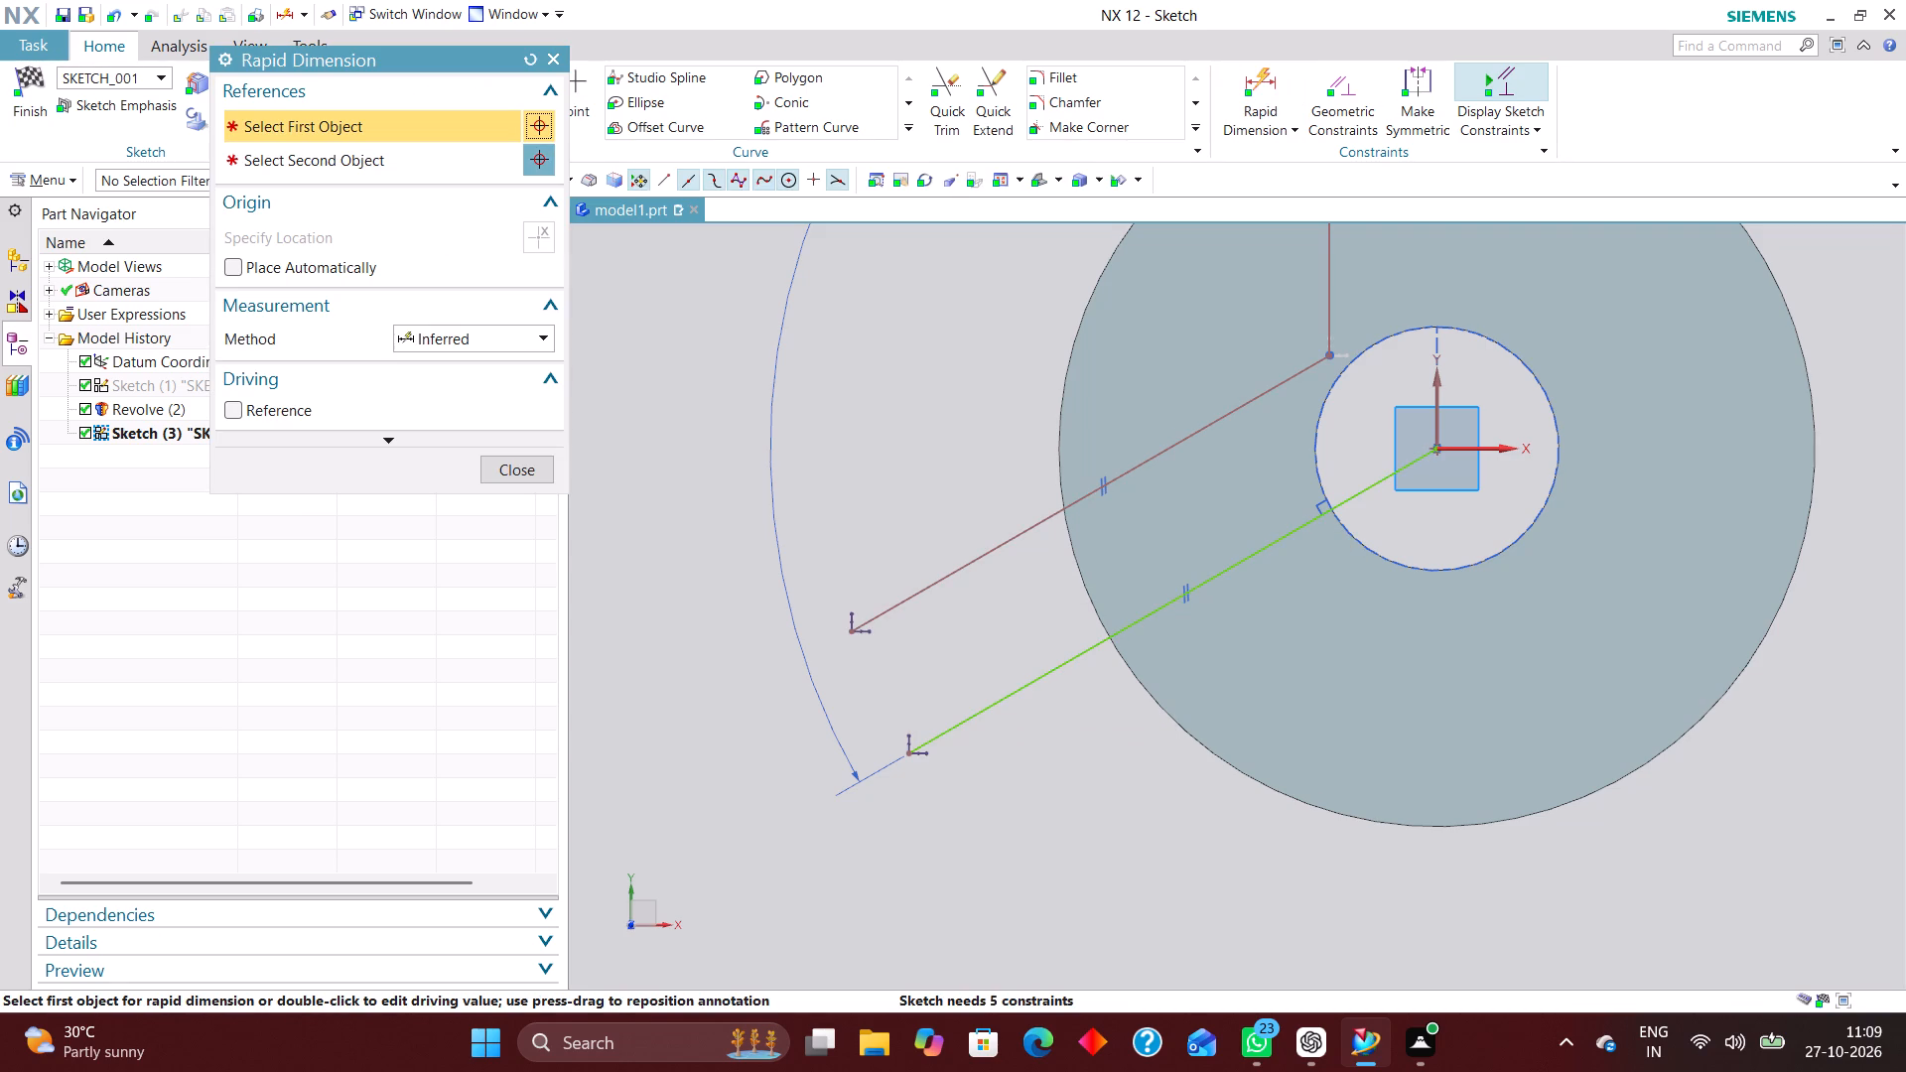
{"action": "left_click", "coordinate": [991, 712]}
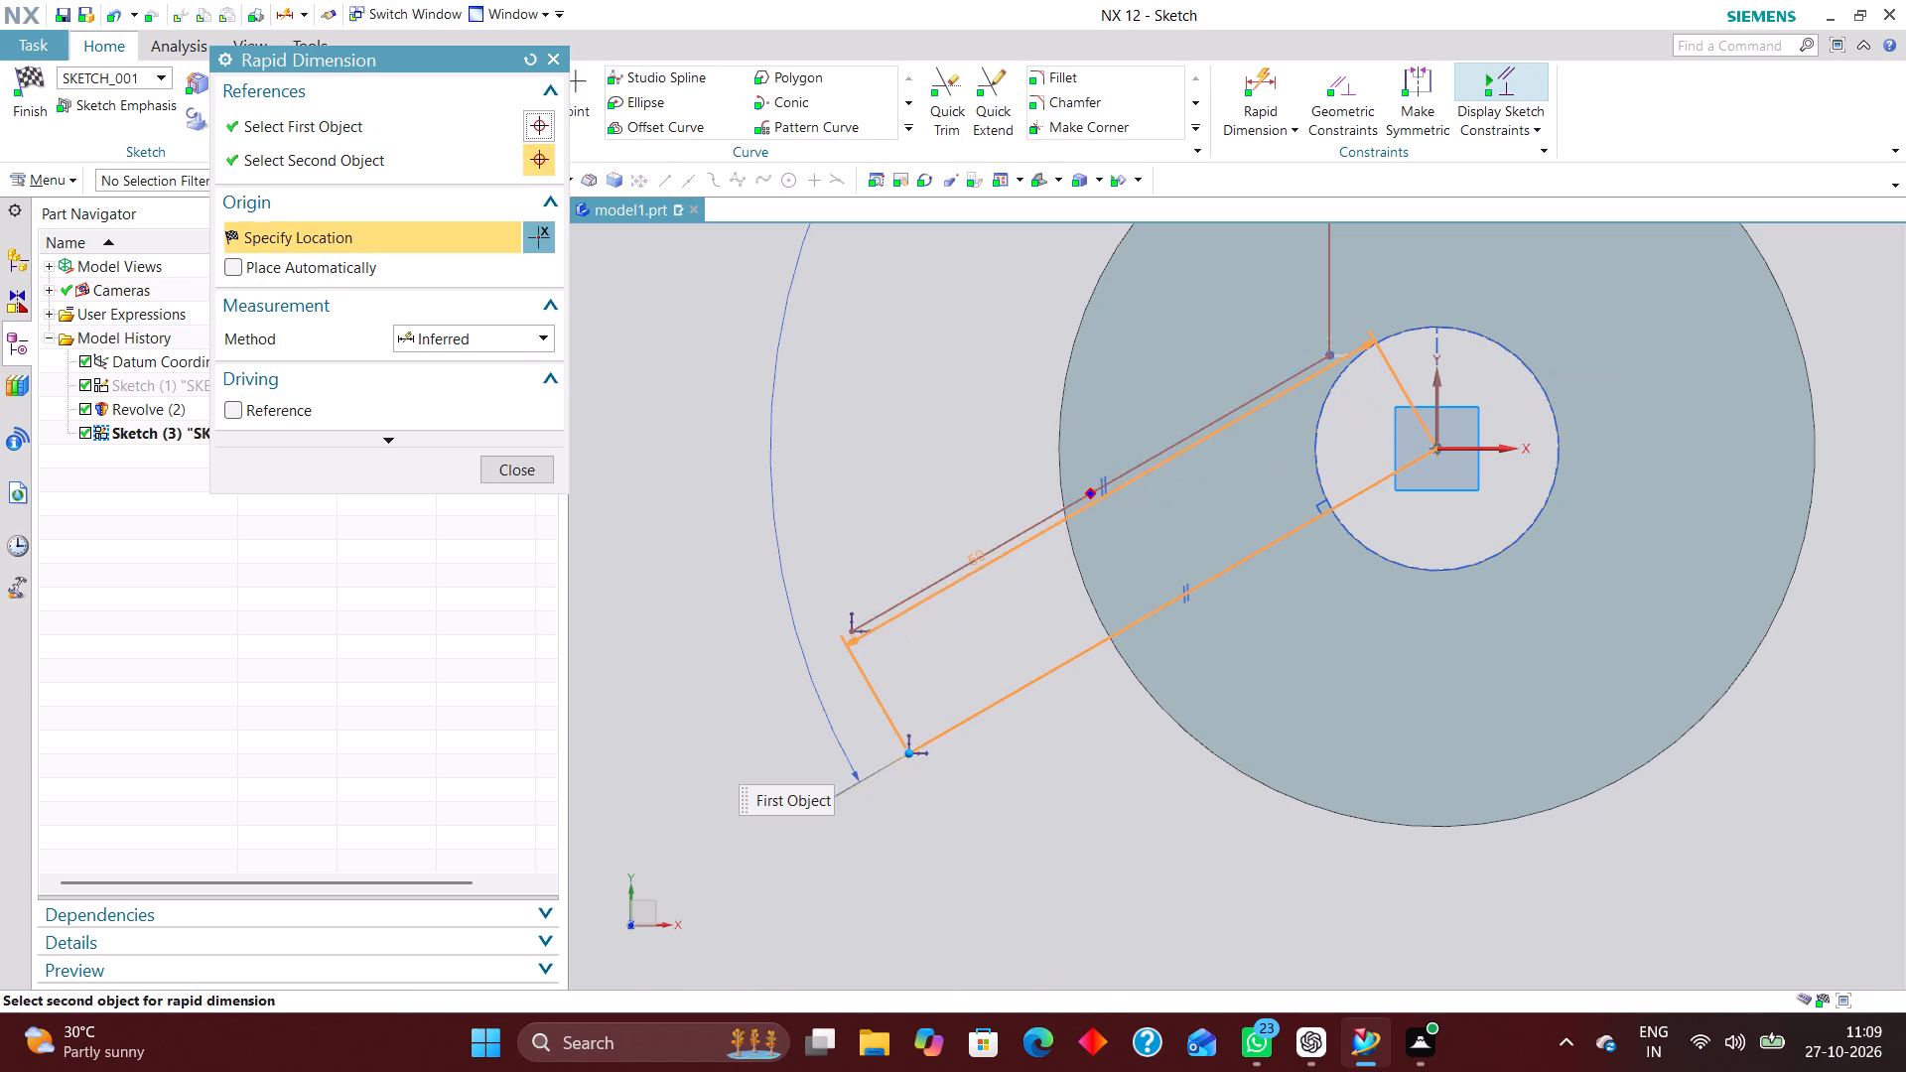
{"action": "left_click", "coordinate": [977, 558]}
{"action": "left_click", "coordinate": [755, 759]}
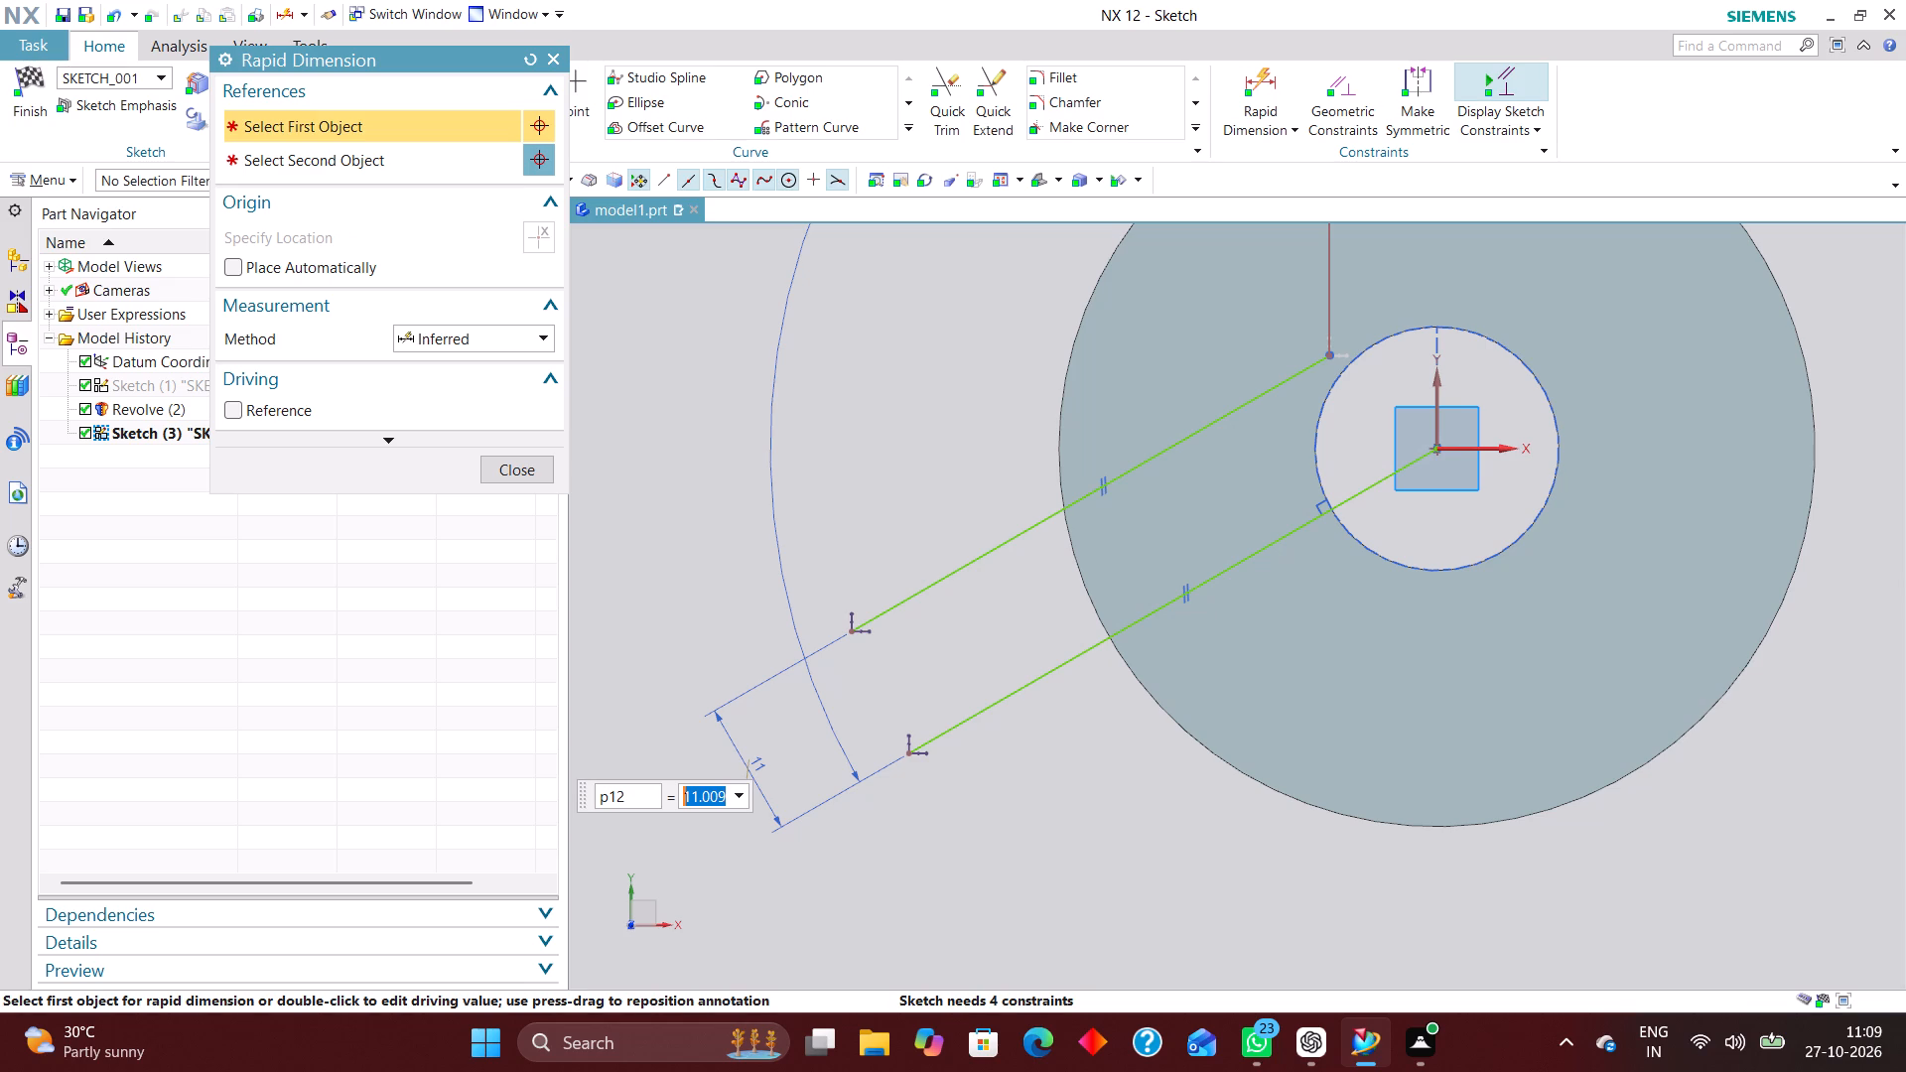
{"action": "type", "text": "10"}
{"action": "key", "text": "Return"}
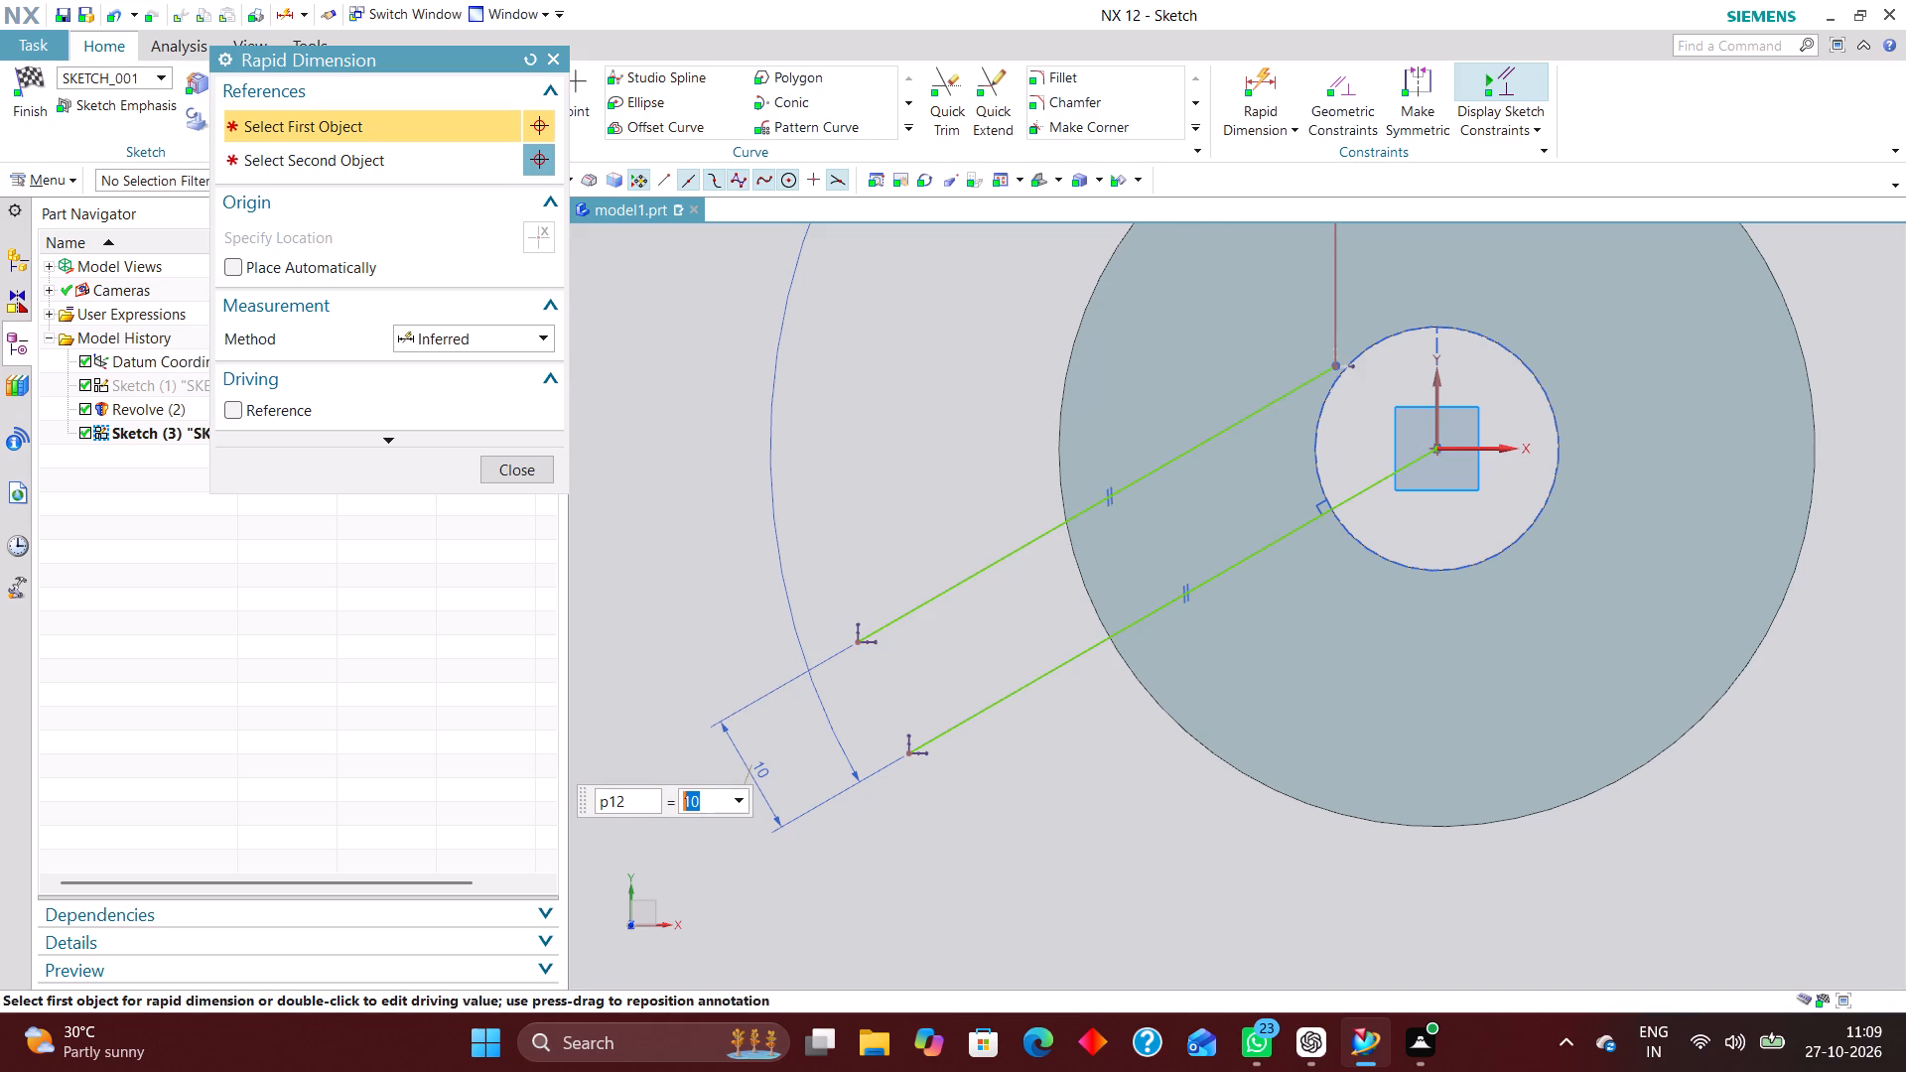
{"action": "left_click", "coordinate": [515, 464]}
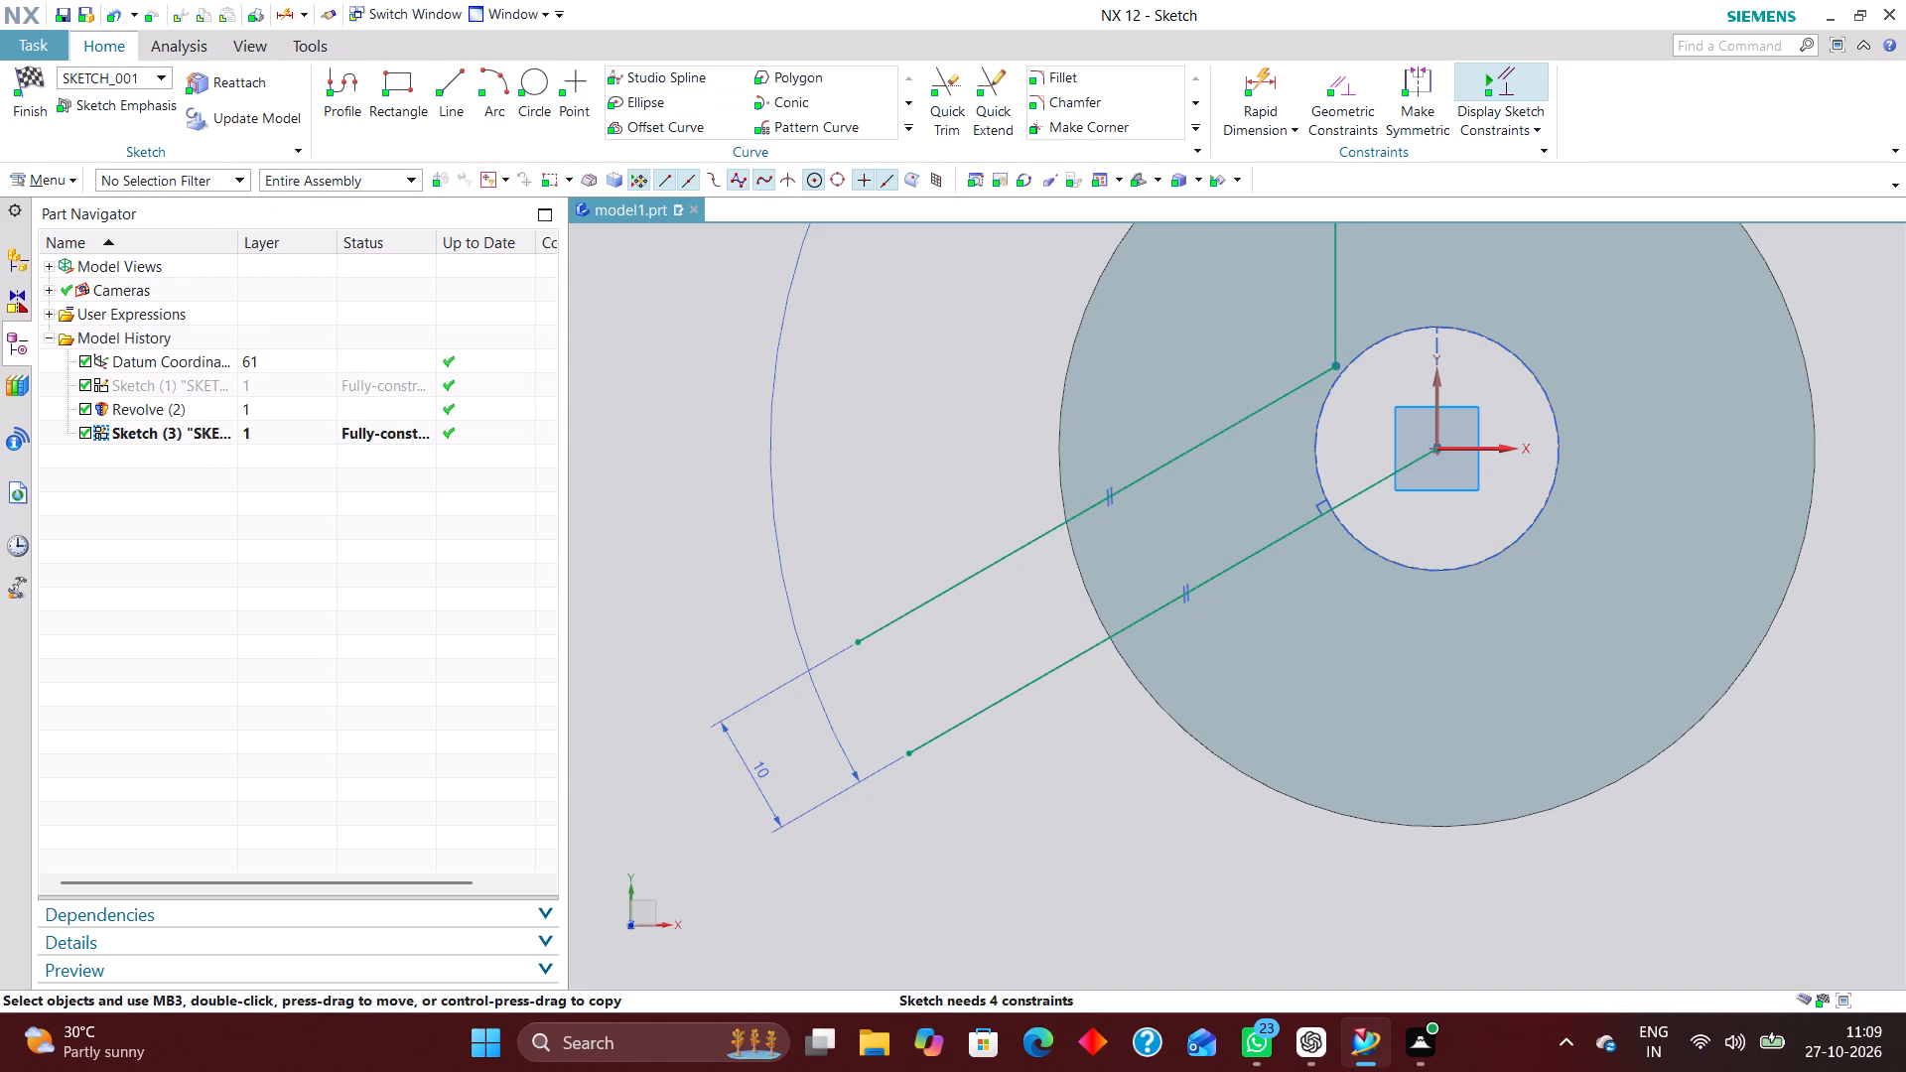
Draw a third slanted line between the two parallel lines, from outside the disc's rim into the central hole.
{"action": "left_click", "coordinate": [459, 84]}
{"action": "left_click", "coordinate": [865, 716]}
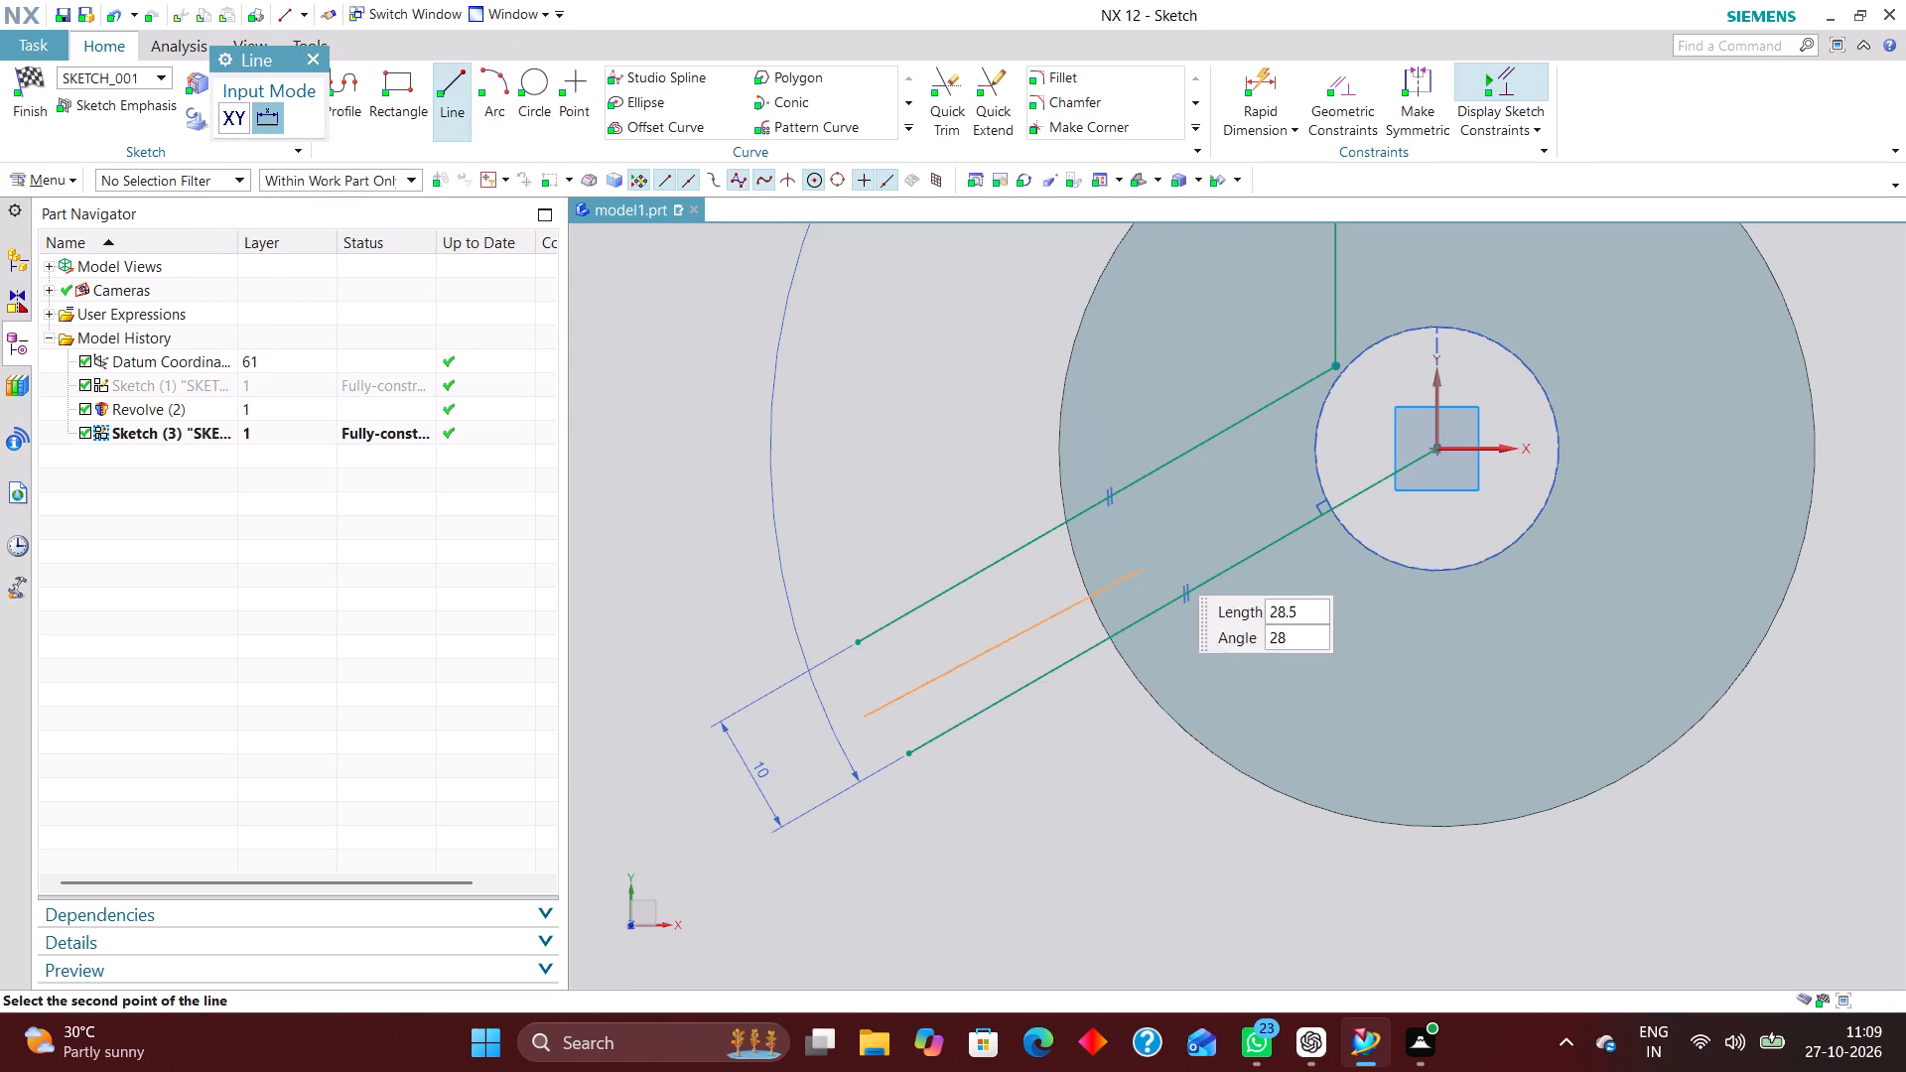
{"action": "left_click", "coordinate": [1379, 418]}
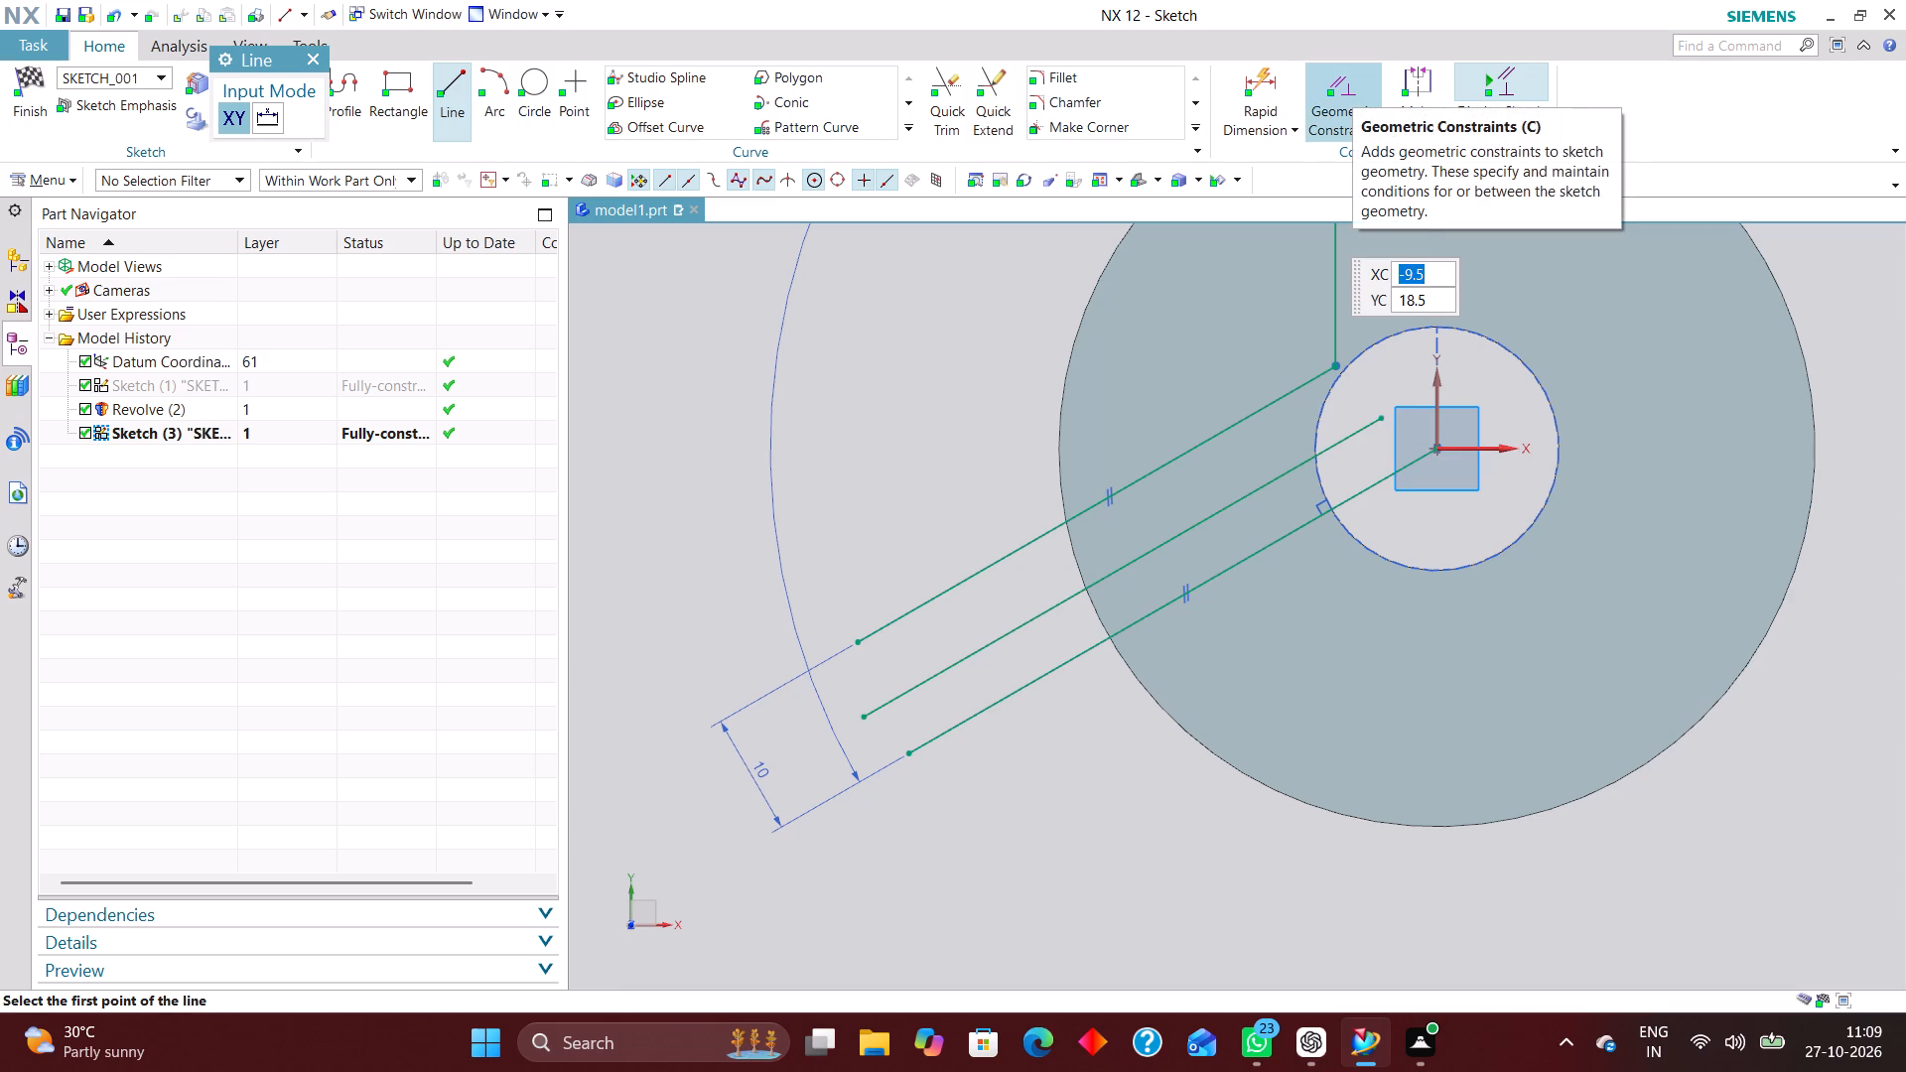
Apply a parallel constraint between the upper slanted line and the new middle line.
{"action": "left_click", "coordinate": [1364, 77]}
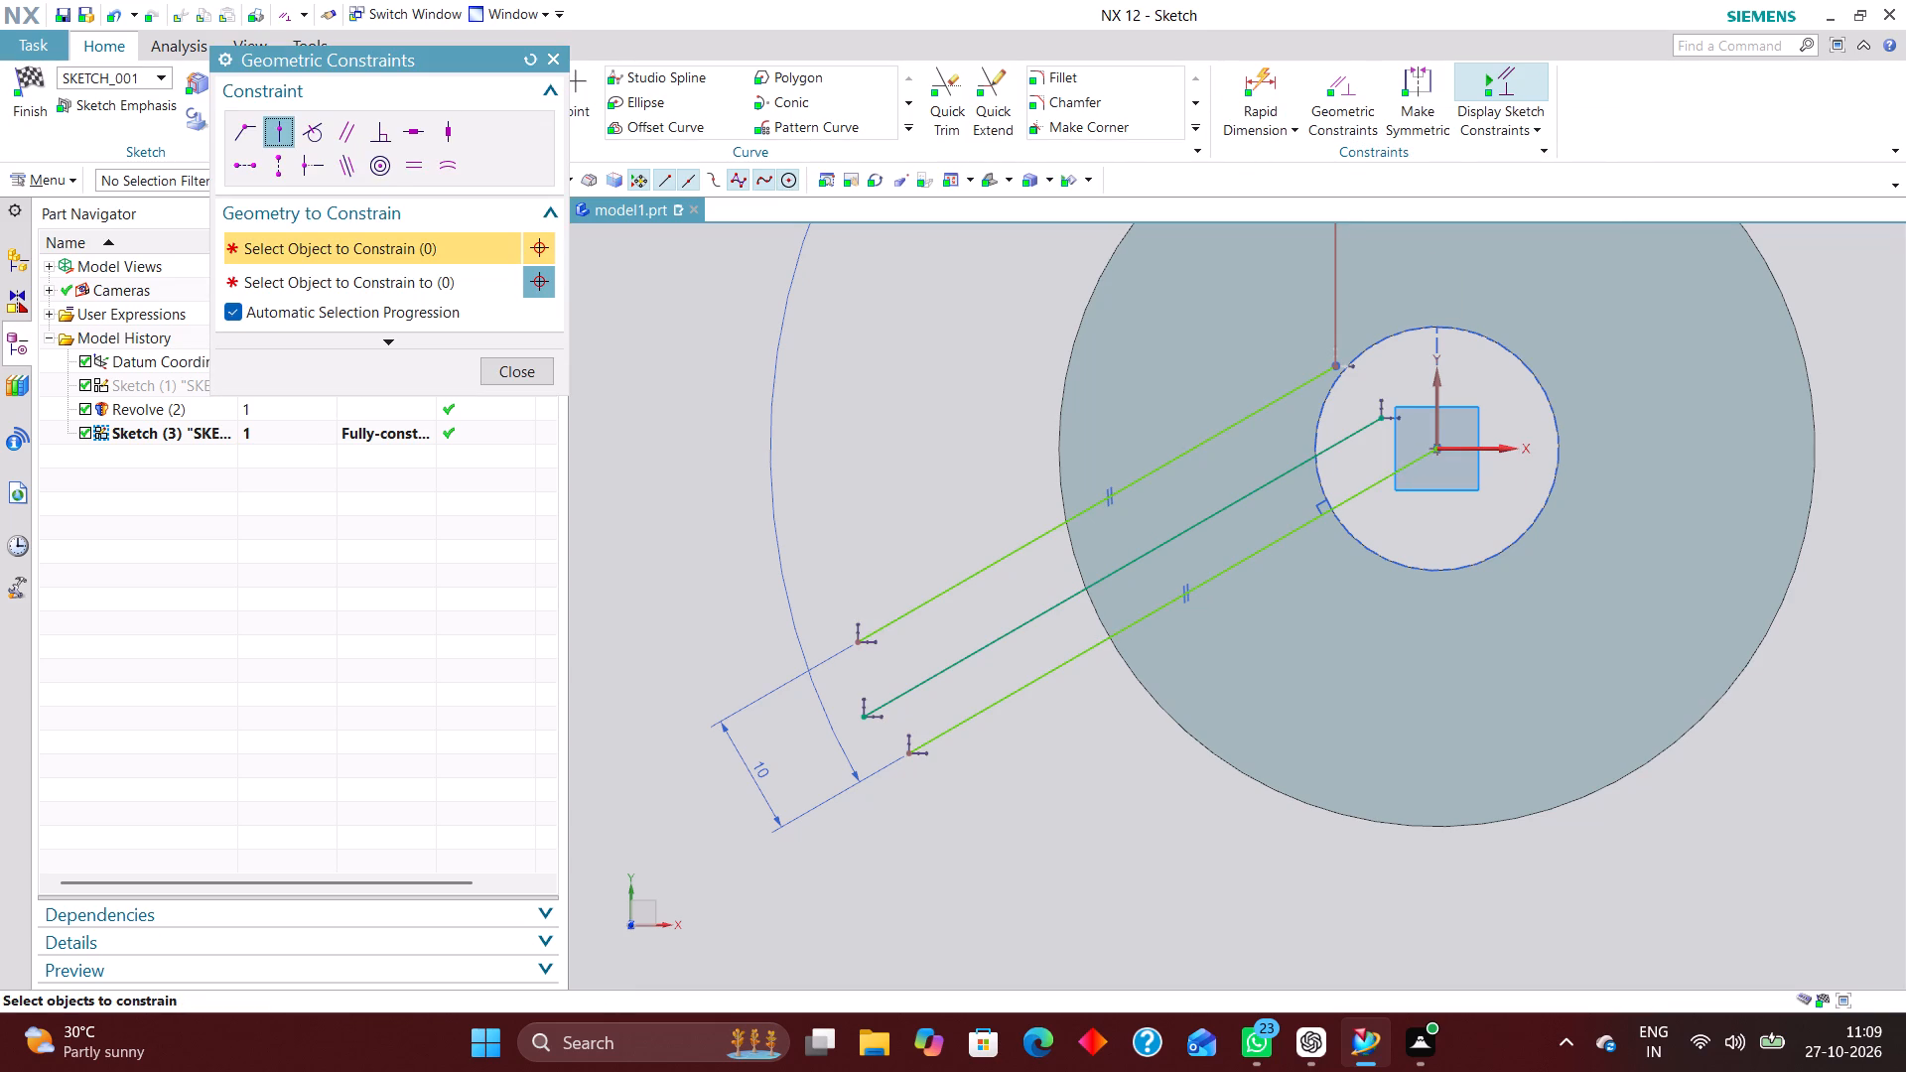
{"action": "left_click", "coordinate": [358, 124]}
{"action": "left_click", "coordinate": [924, 594]}
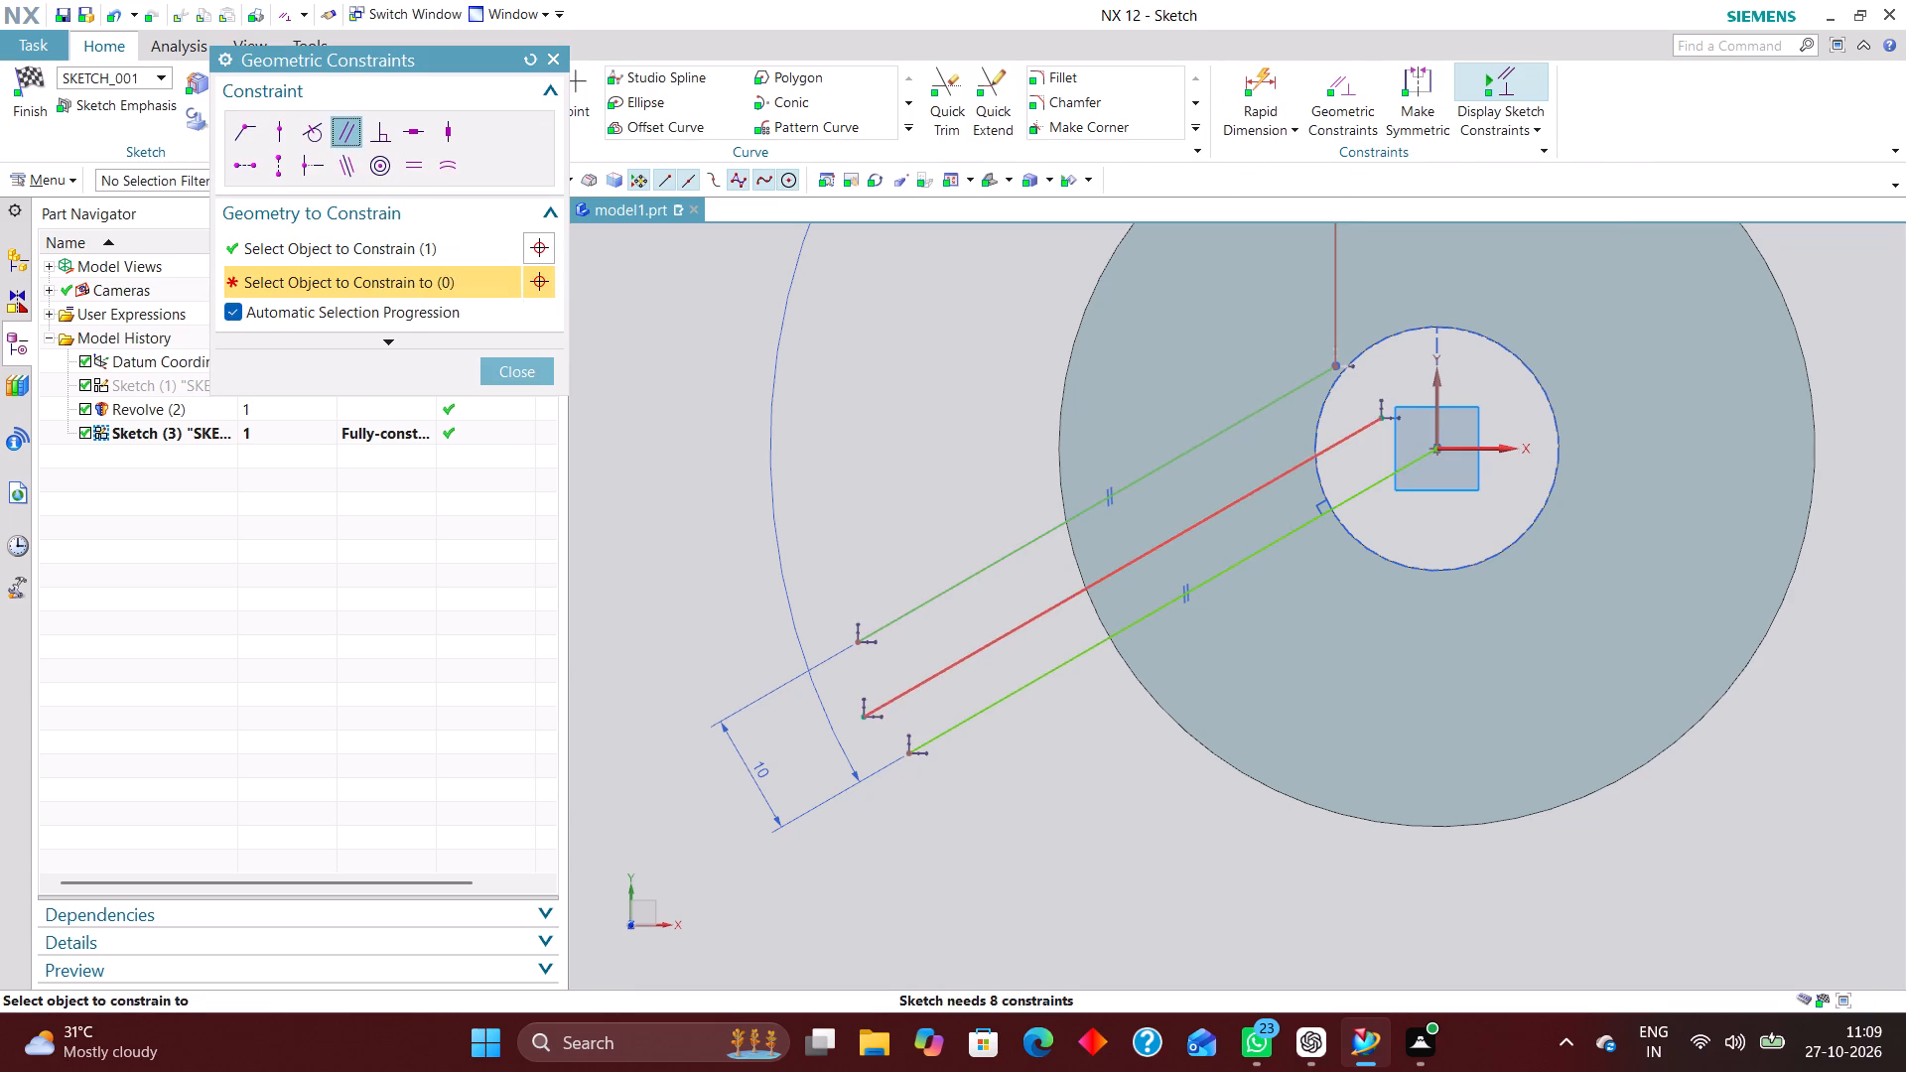
{"action": "left_click", "coordinate": [992, 640]}
{"action": "left_click", "coordinate": [520, 362]}
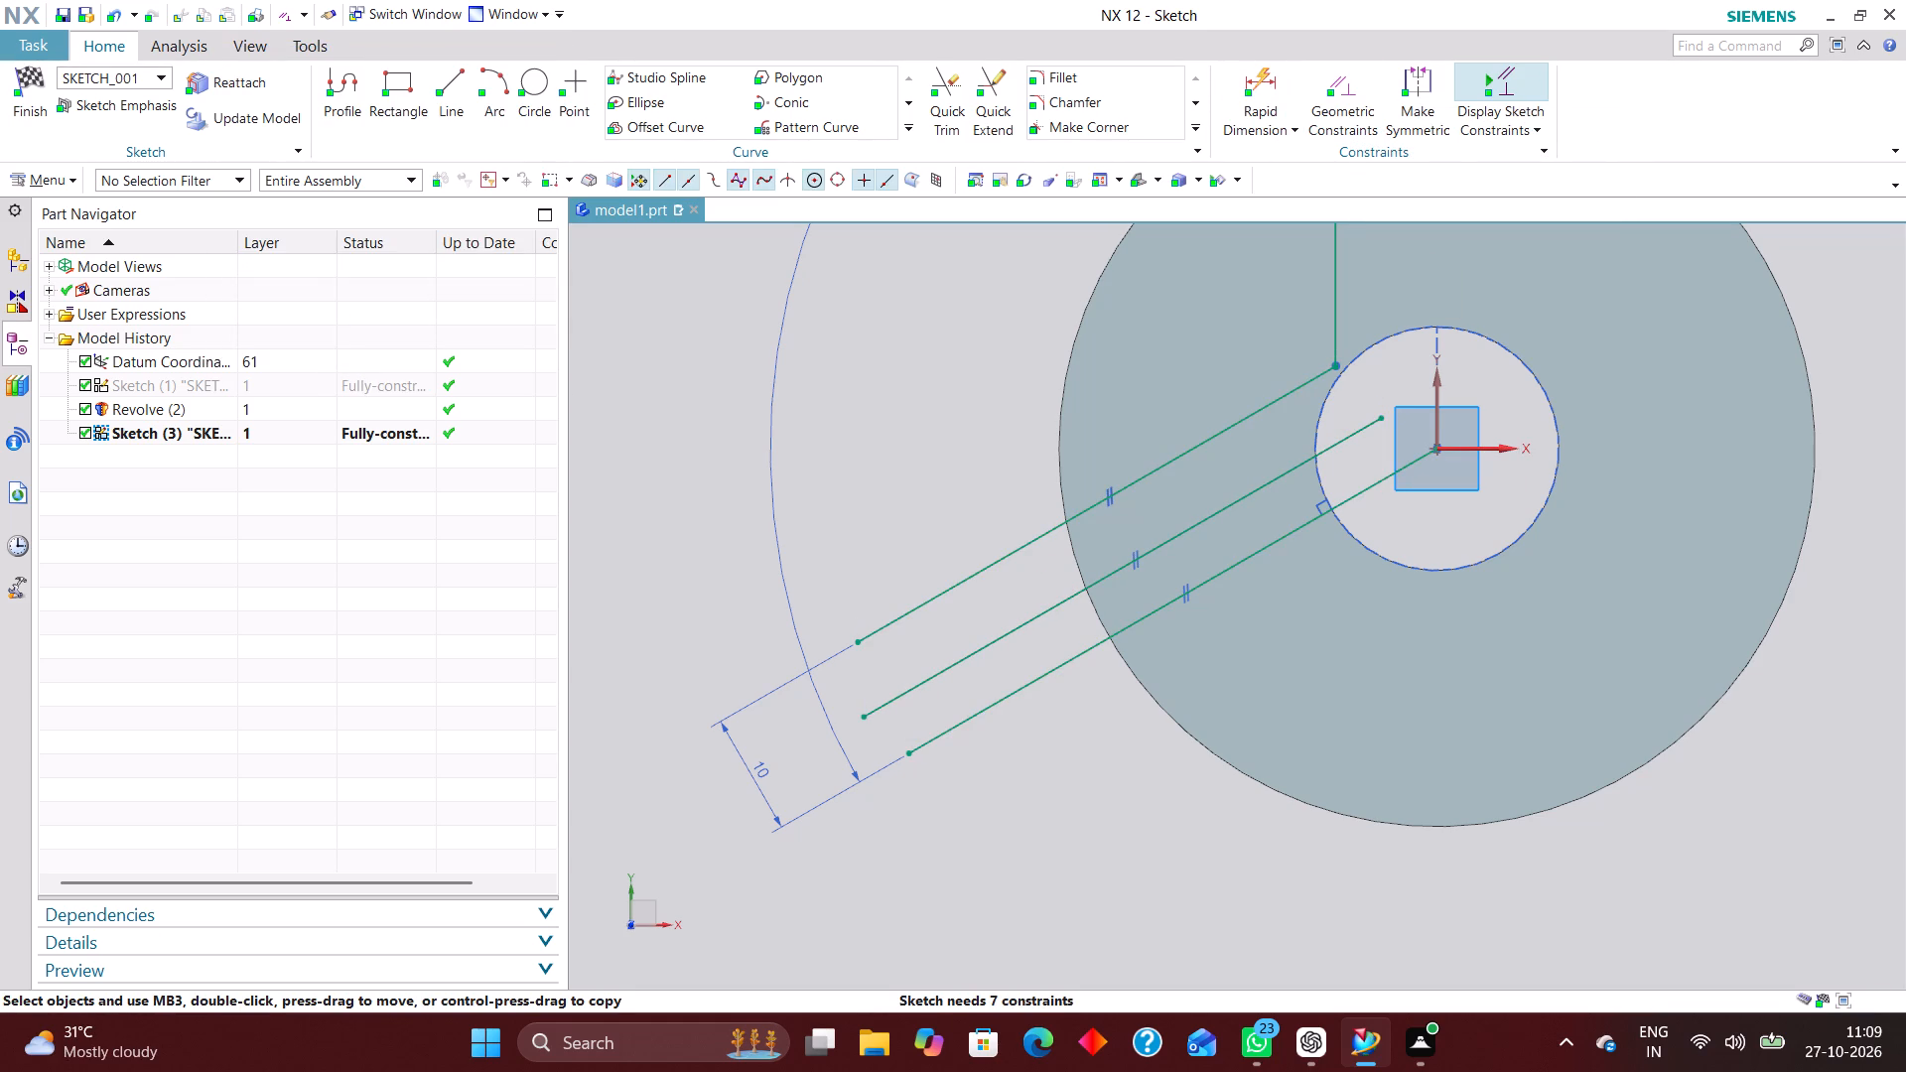
Dimension the distance between the upper slanted line and the middle line, and set it to 5 mm.
{"action": "left_click", "coordinate": [1273, 76]}
{"action": "left_click", "coordinate": [903, 608]}
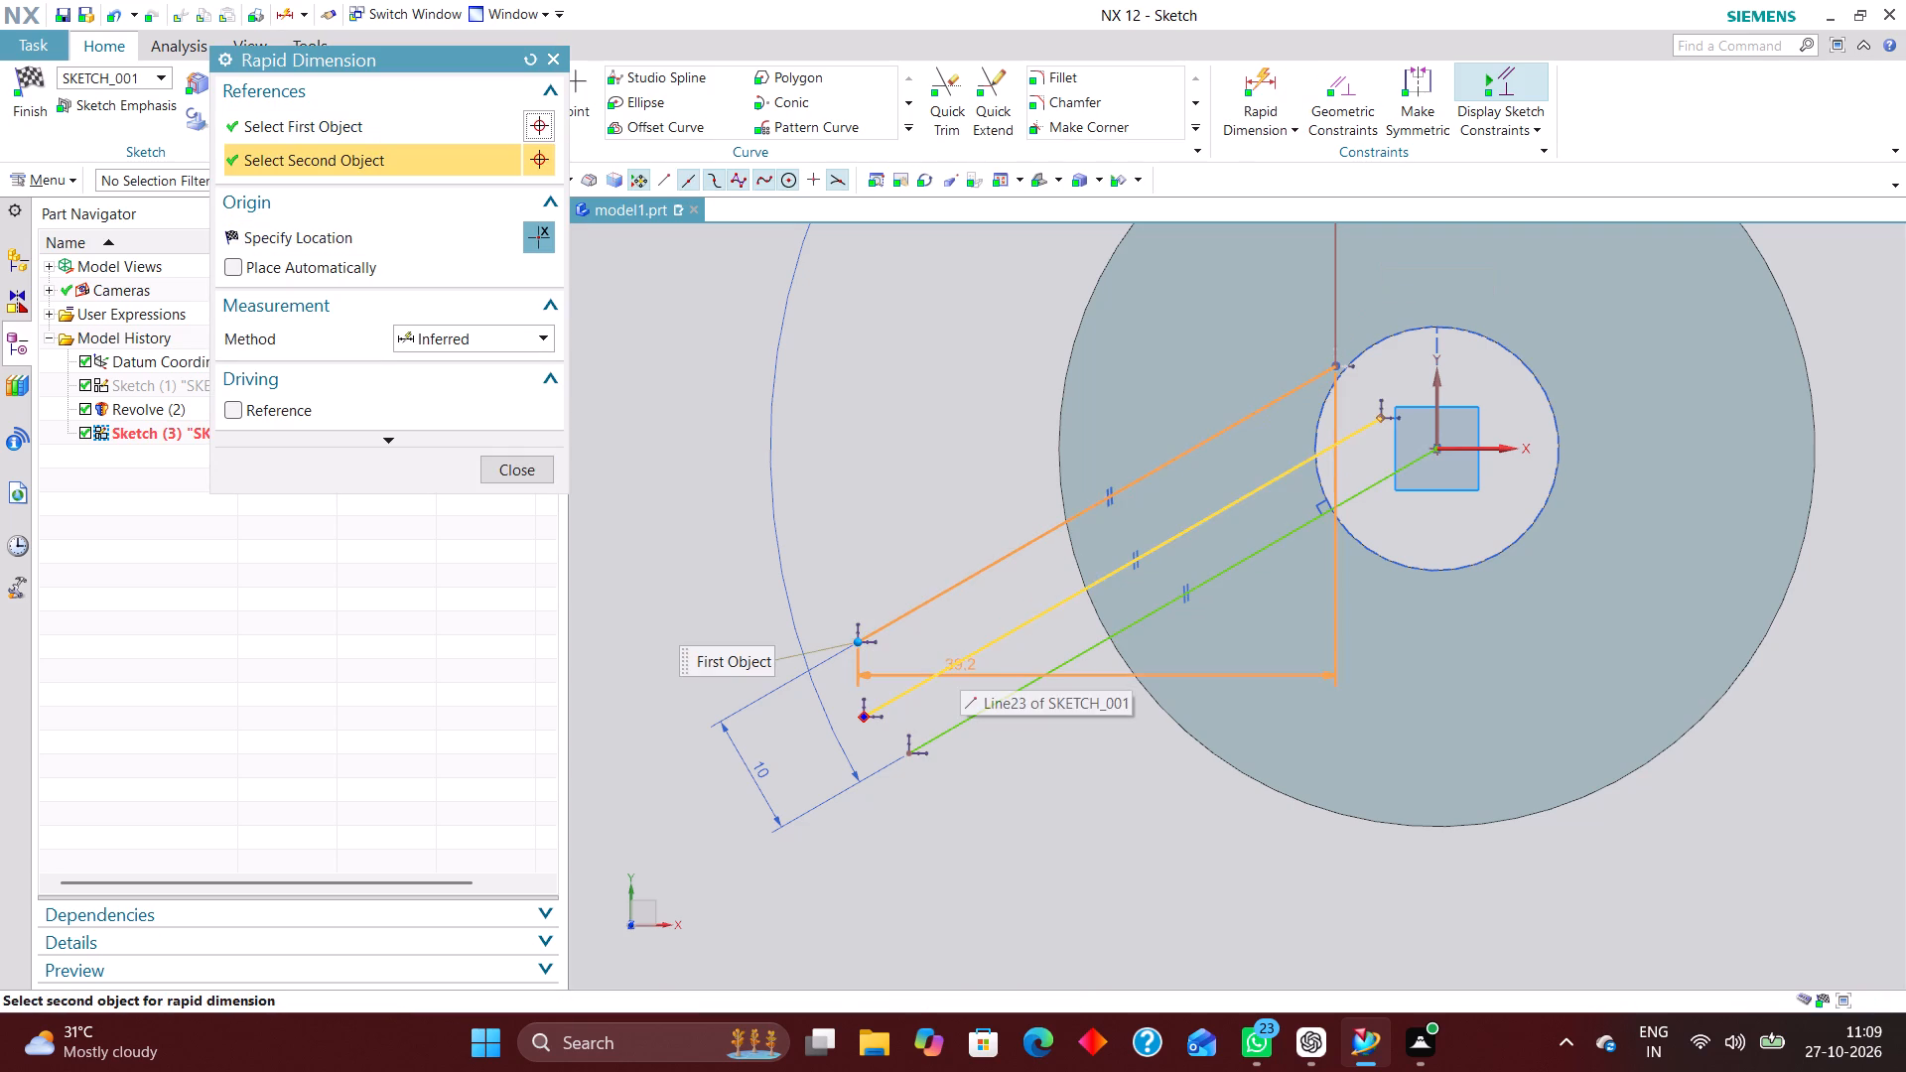
{"action": "left_click", "coordinate": [960, 664]}
{"action": "left_click", "coordinate": [800, 716]}
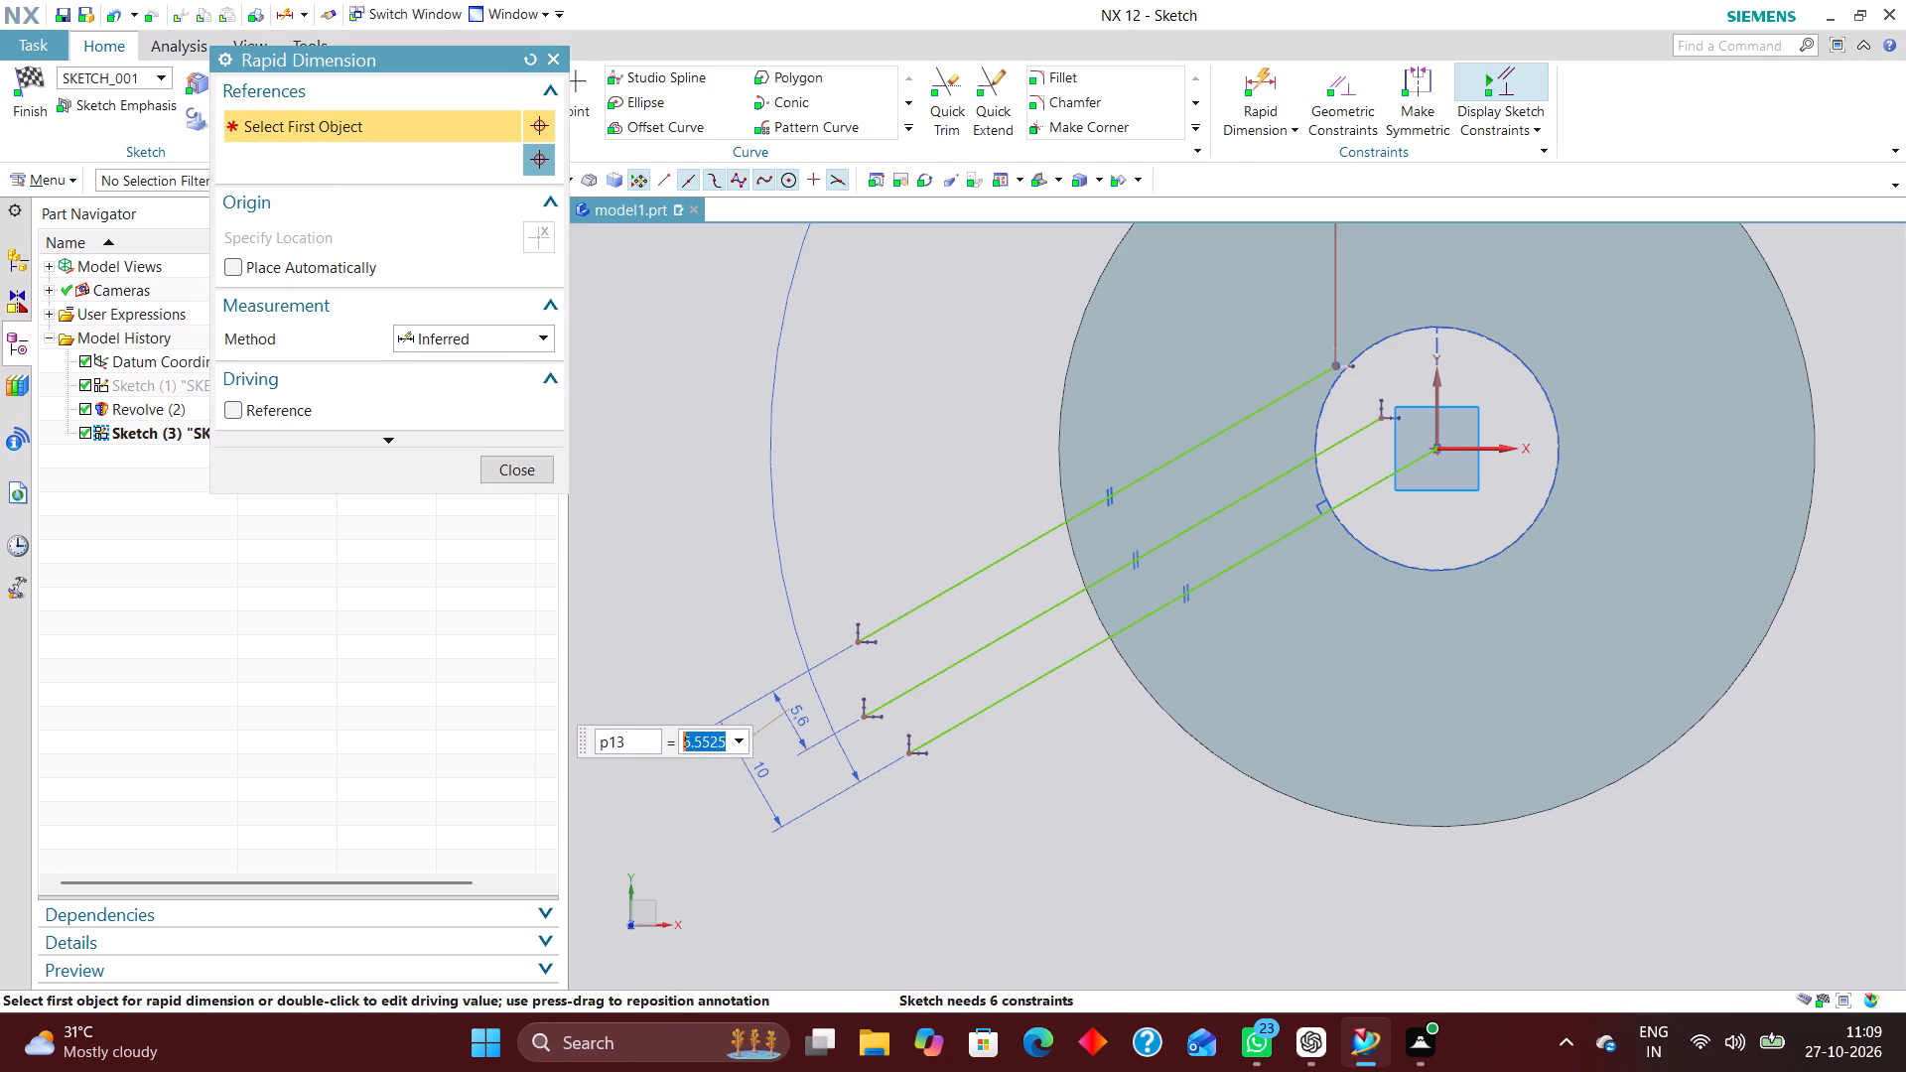
{"action": "key", "text": "5"}
{"action": "key", "text": "Return"}
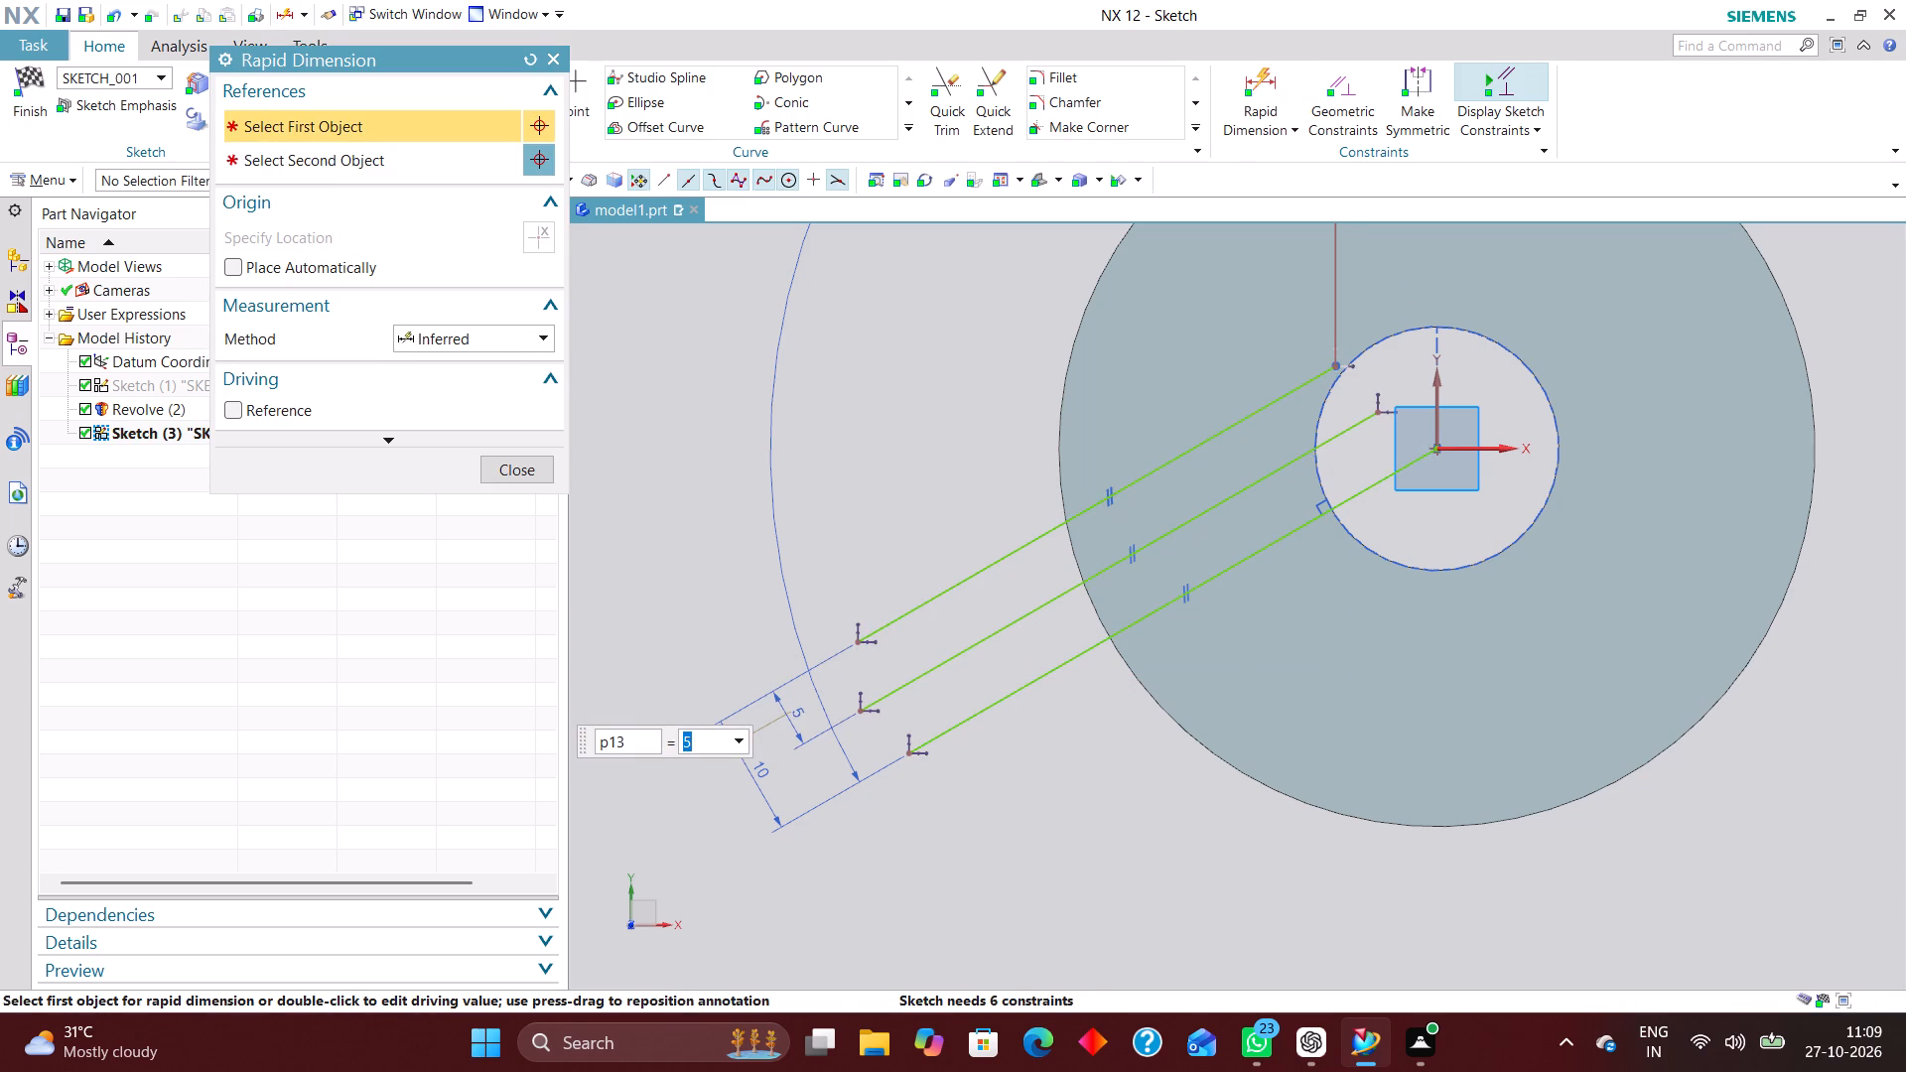
{"action": "left_click", "coordinate": [536, 470]}
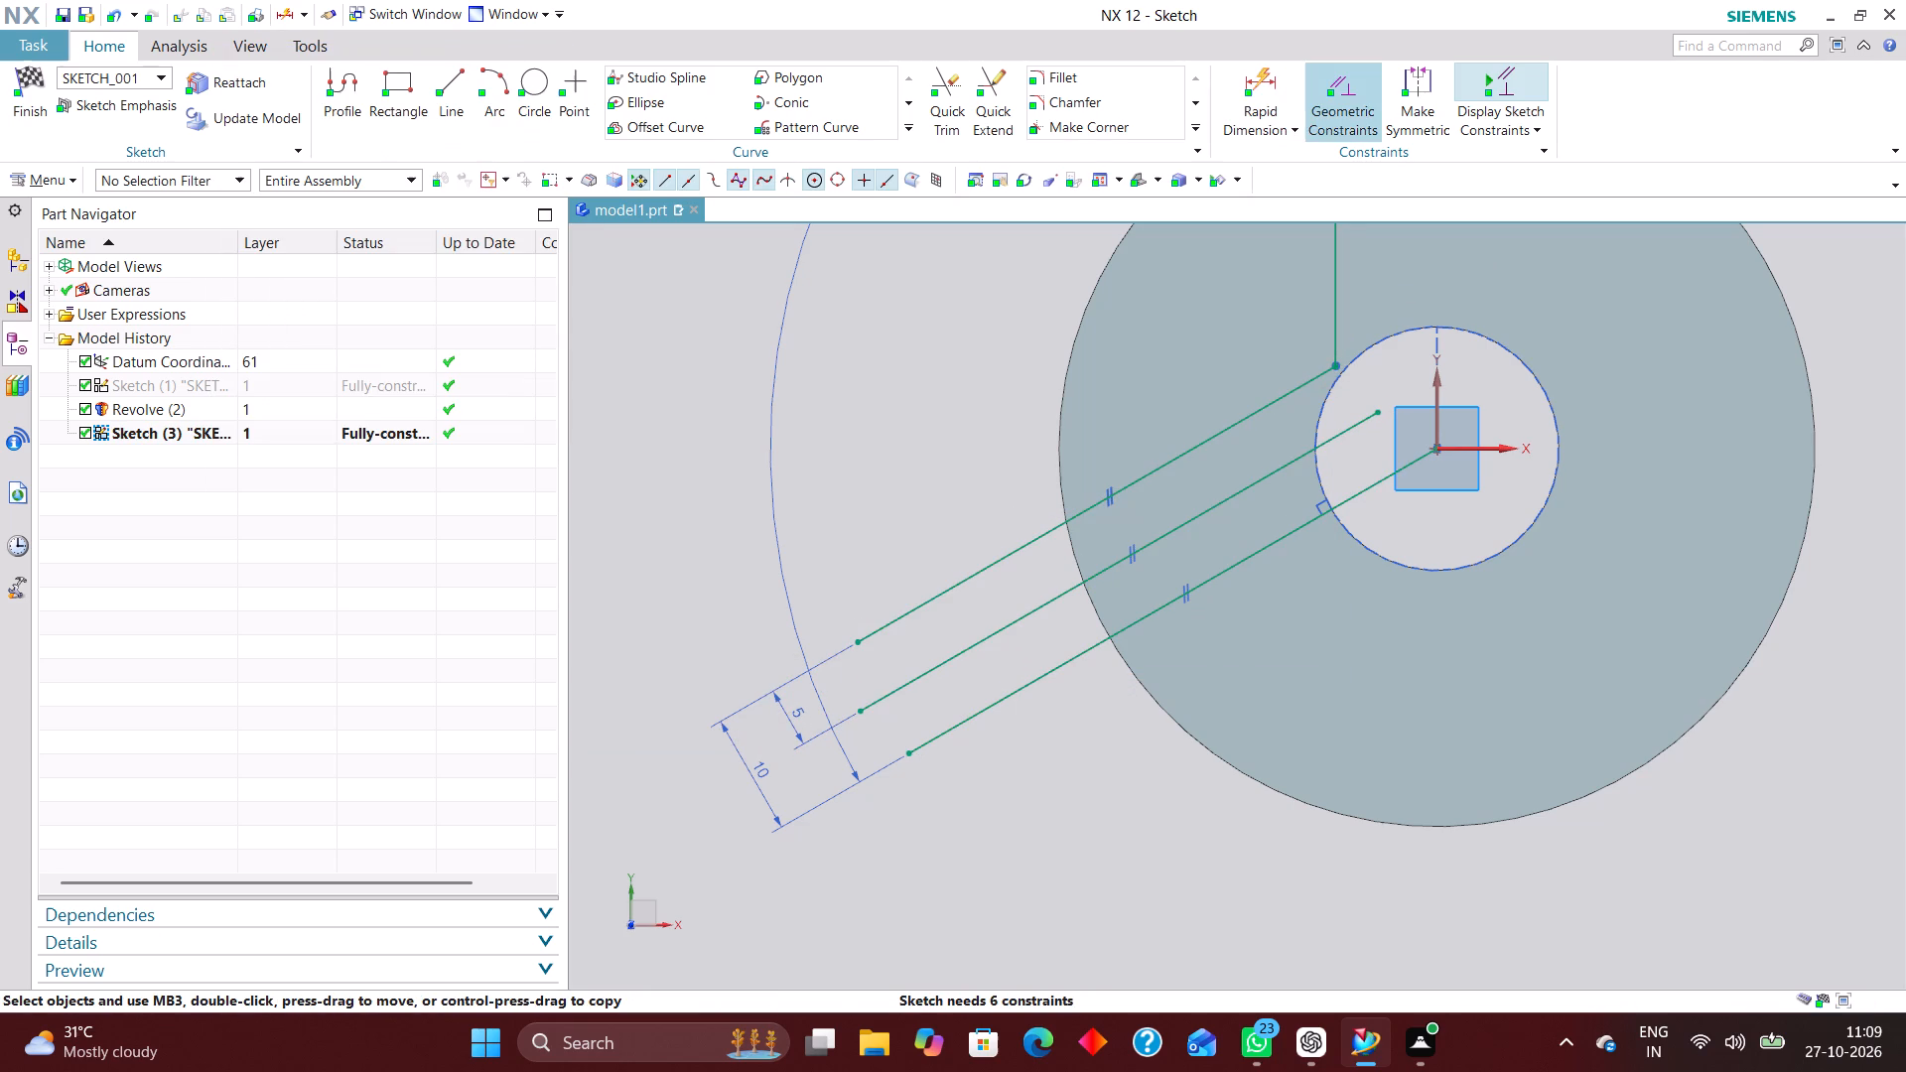
Convert the angled line from the origin to a reference line.
{"action": "right_click_drag", "start_coordinate": [1257, 550], "coordinate": [1391, 656]}
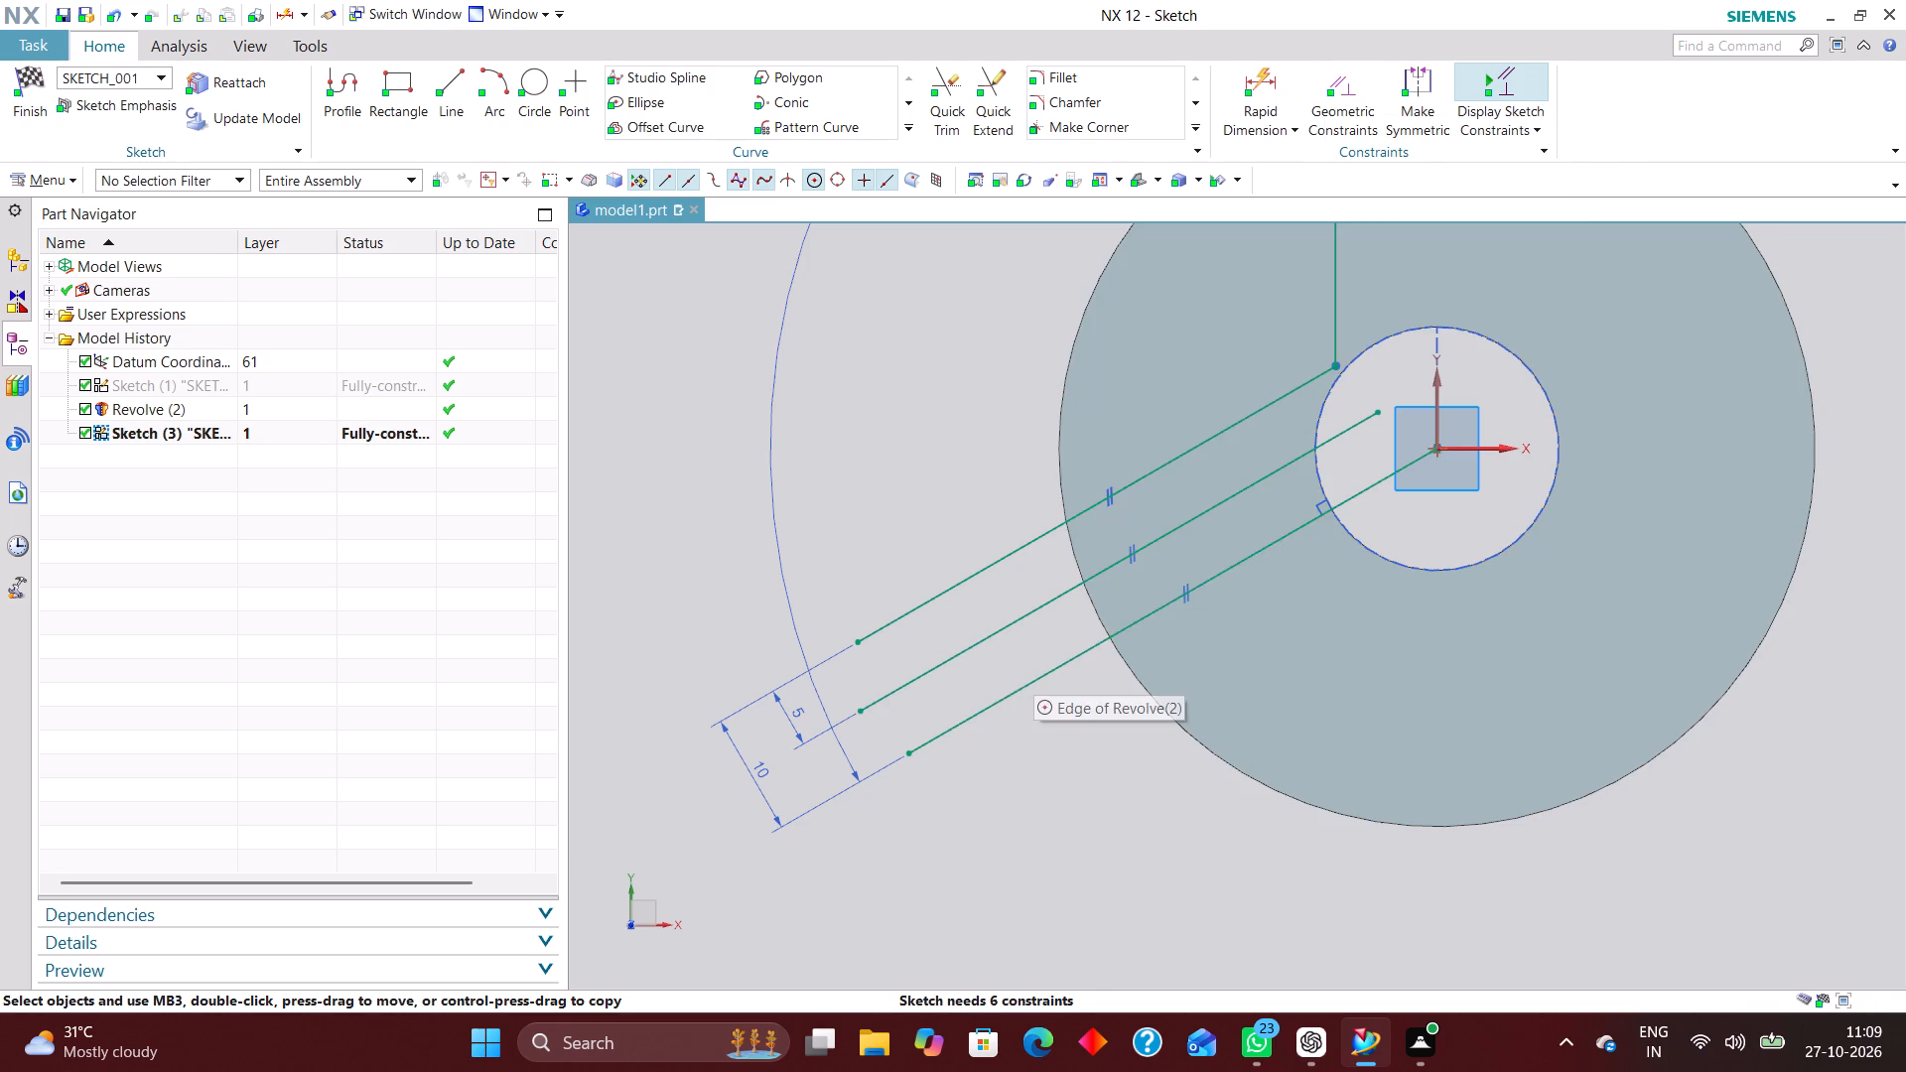
{"action": "right_click_drag", "start_coordinate": [1027, 681], "coordinate": [1072, 762]}
{"action": "right_click_drag", "start_coordinate": [1041, 682], "coordinate": [1119, 810]}
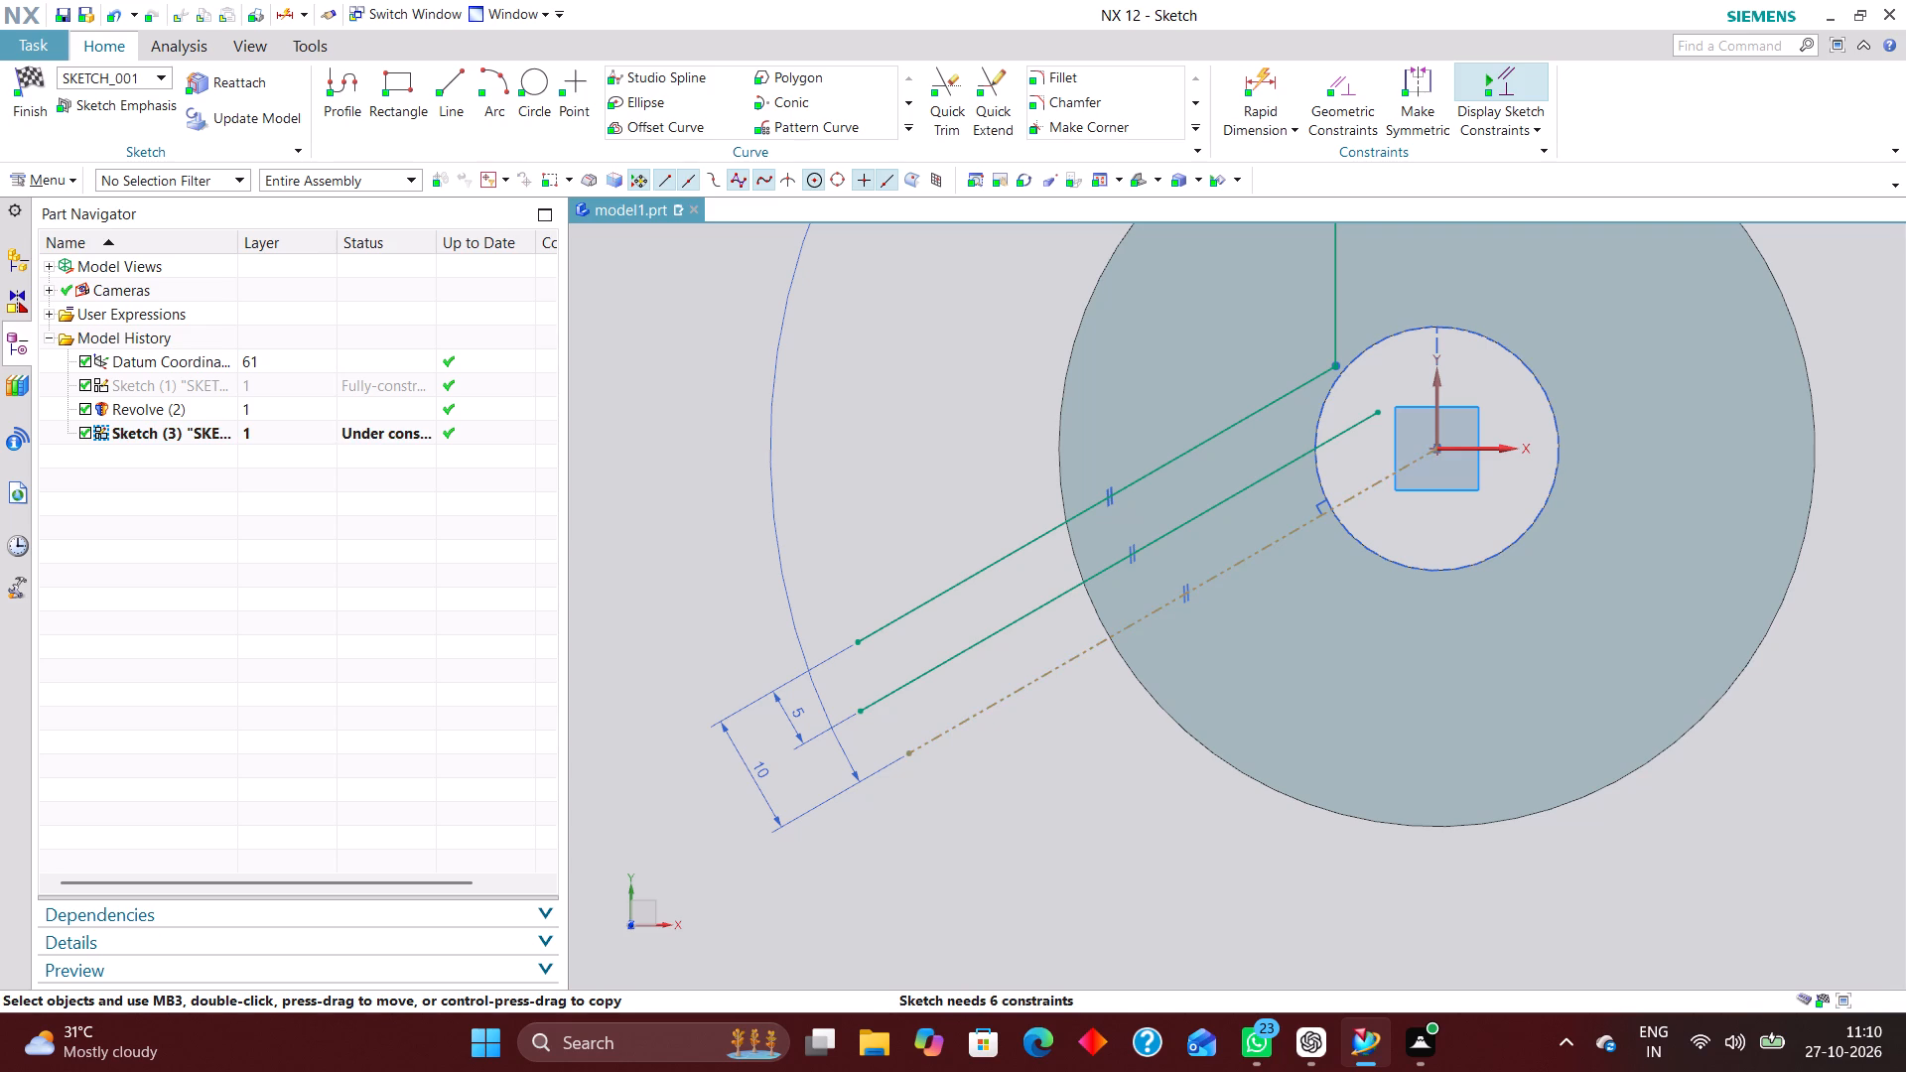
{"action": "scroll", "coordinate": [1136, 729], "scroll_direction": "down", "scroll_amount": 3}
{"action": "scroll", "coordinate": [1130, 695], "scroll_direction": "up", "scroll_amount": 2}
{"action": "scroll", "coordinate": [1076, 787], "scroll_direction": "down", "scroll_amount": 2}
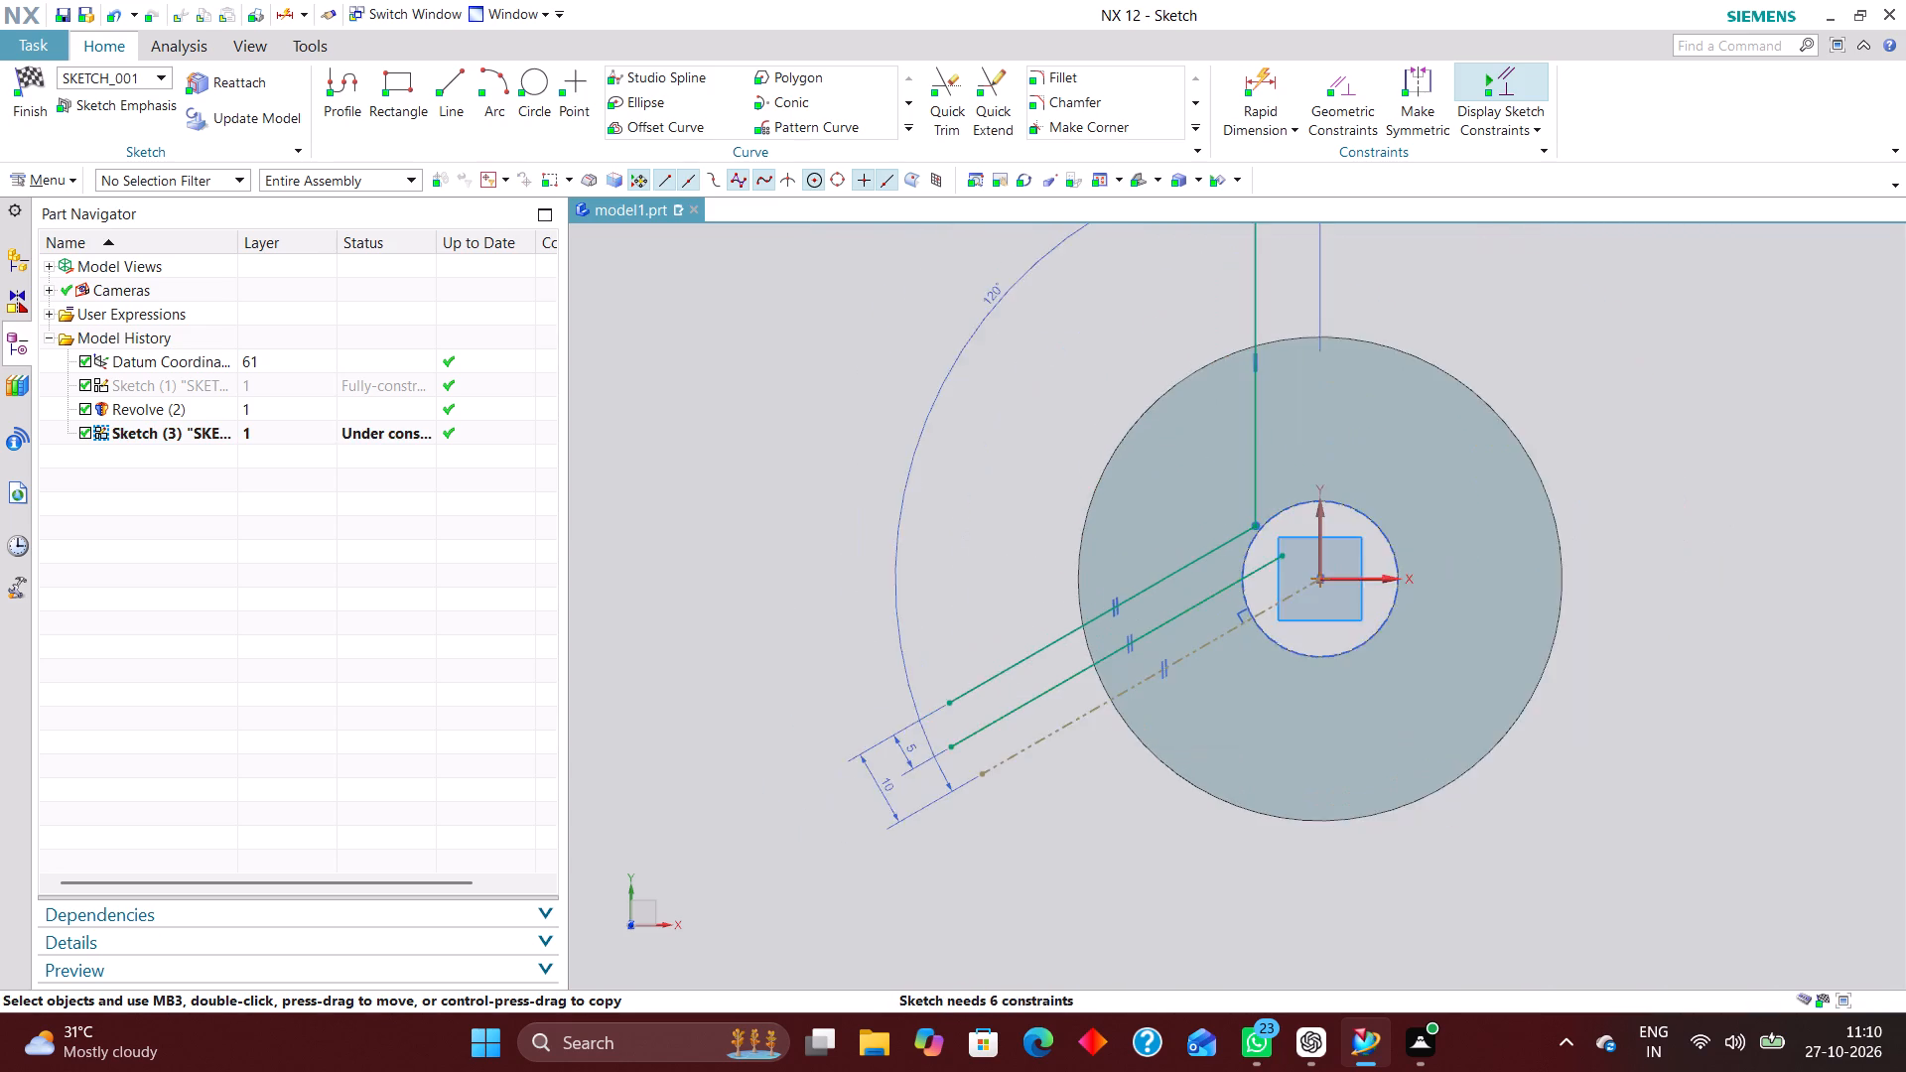
Draw a second vertical line about 4 mm from the Y axis, from above the disc's rim down into the central hole.
{"action": "scroll", "coordinate": [1305, 569], "scroll_direction": "up", "scroll_amount": 3}
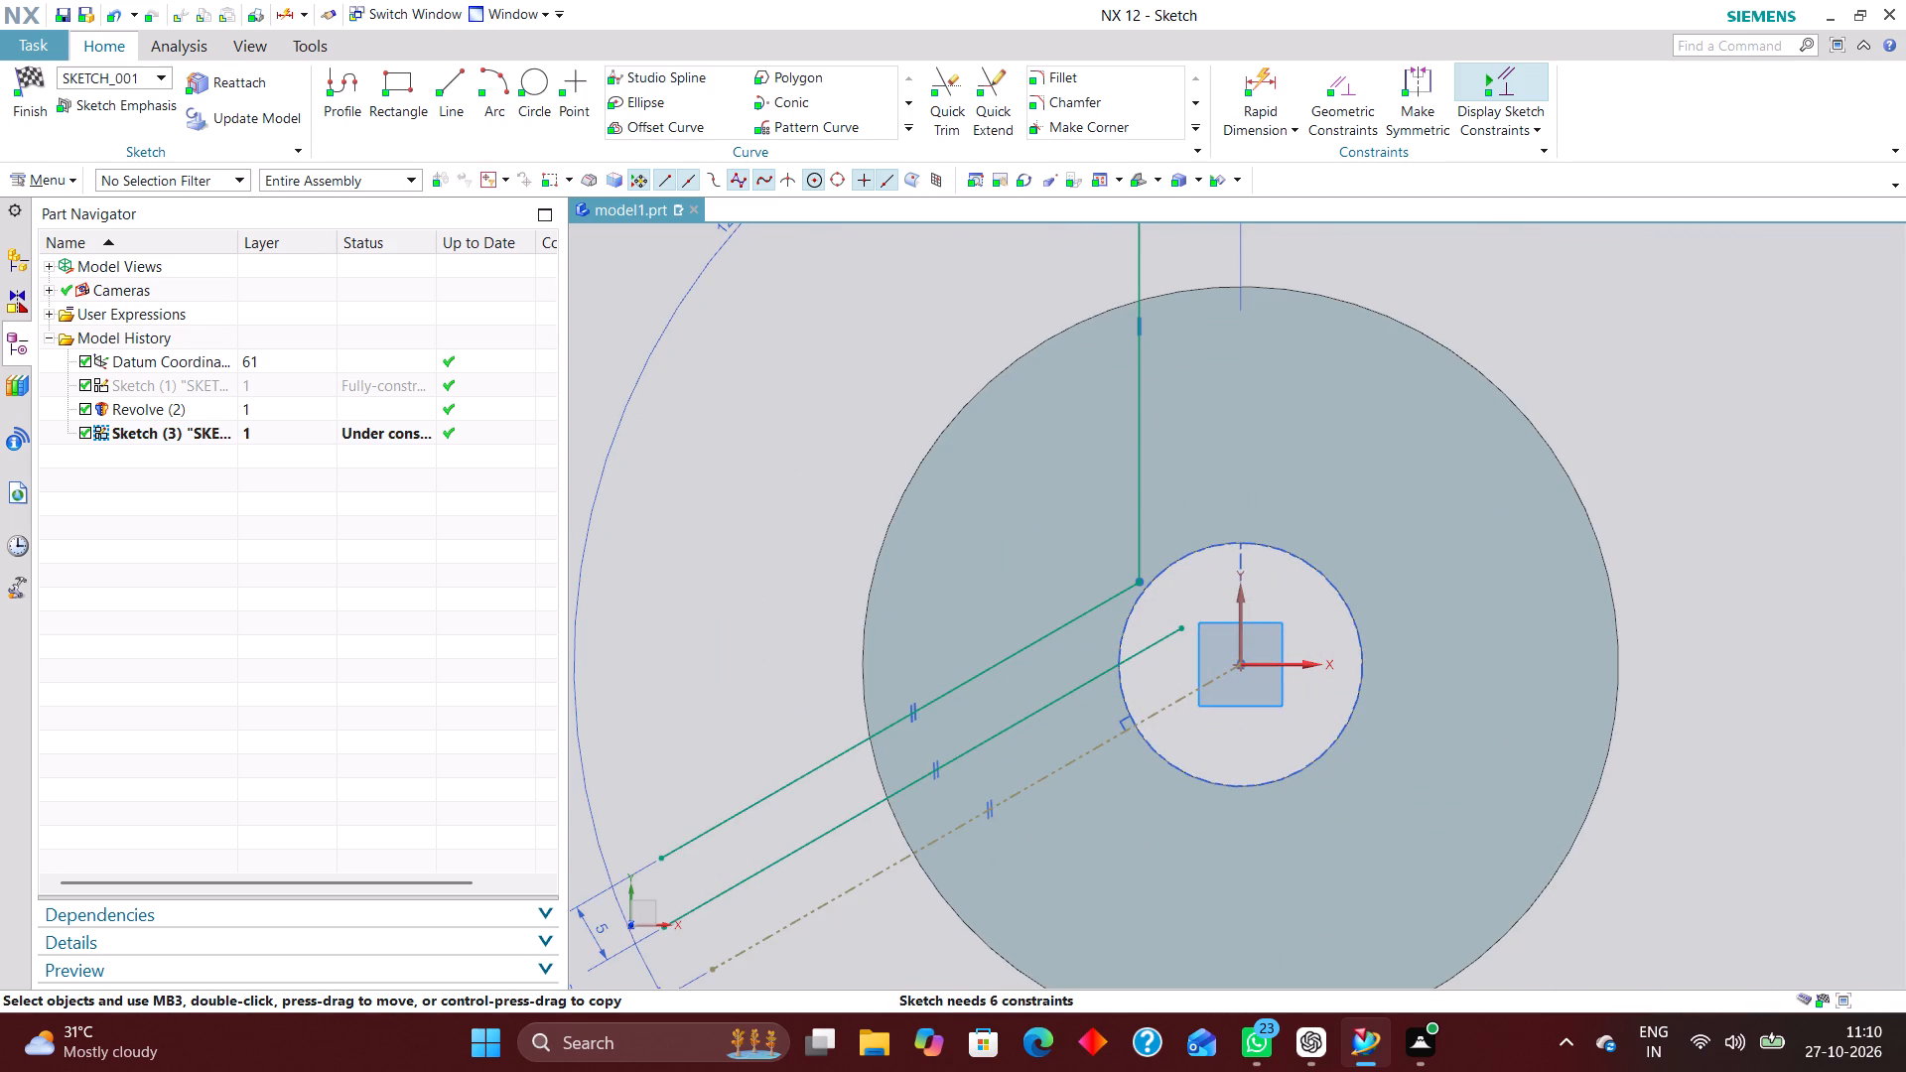
{"action": "left_click", "coordinate": [454, 83]}
{"action": "scroll", "coordinate": [1031, 709], "scroll_direction": "down", "scroll_amount": 3}
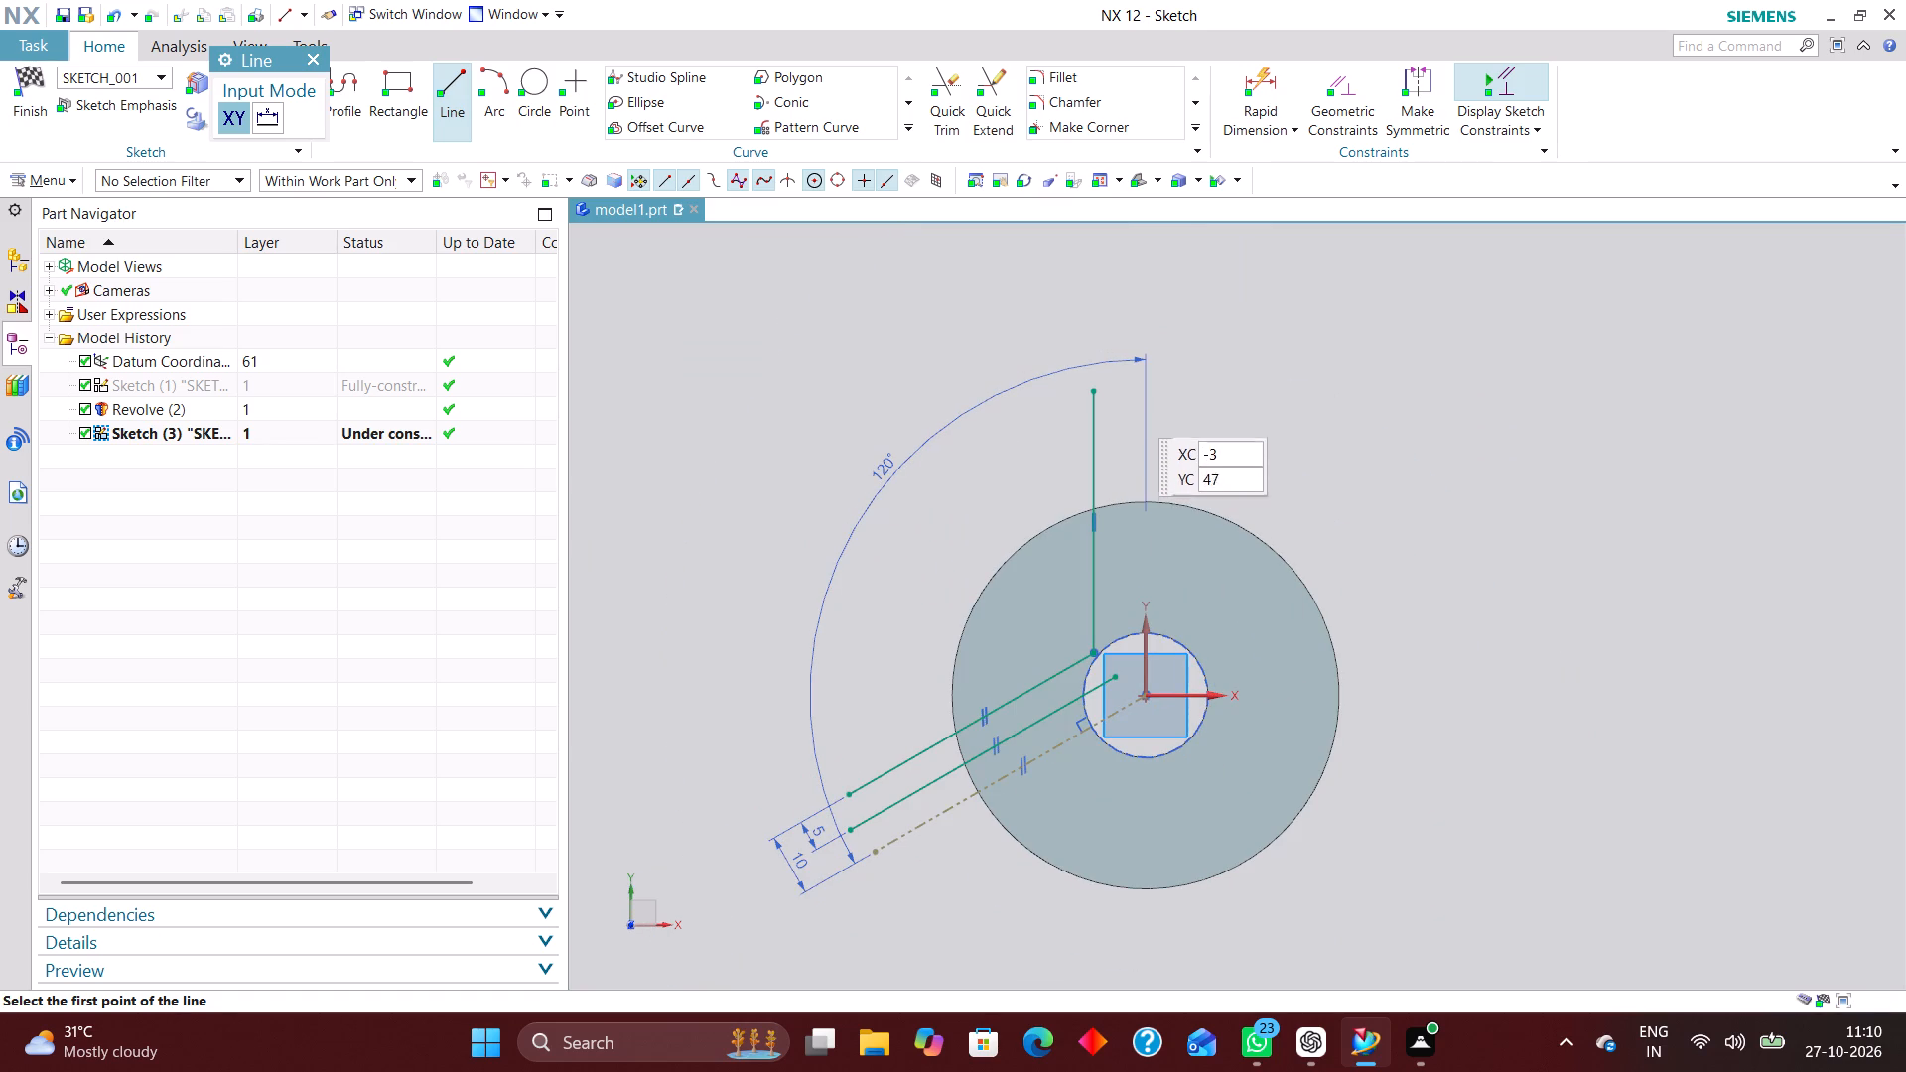
{"action": "left_click", "coordinate": [1122, 388]}
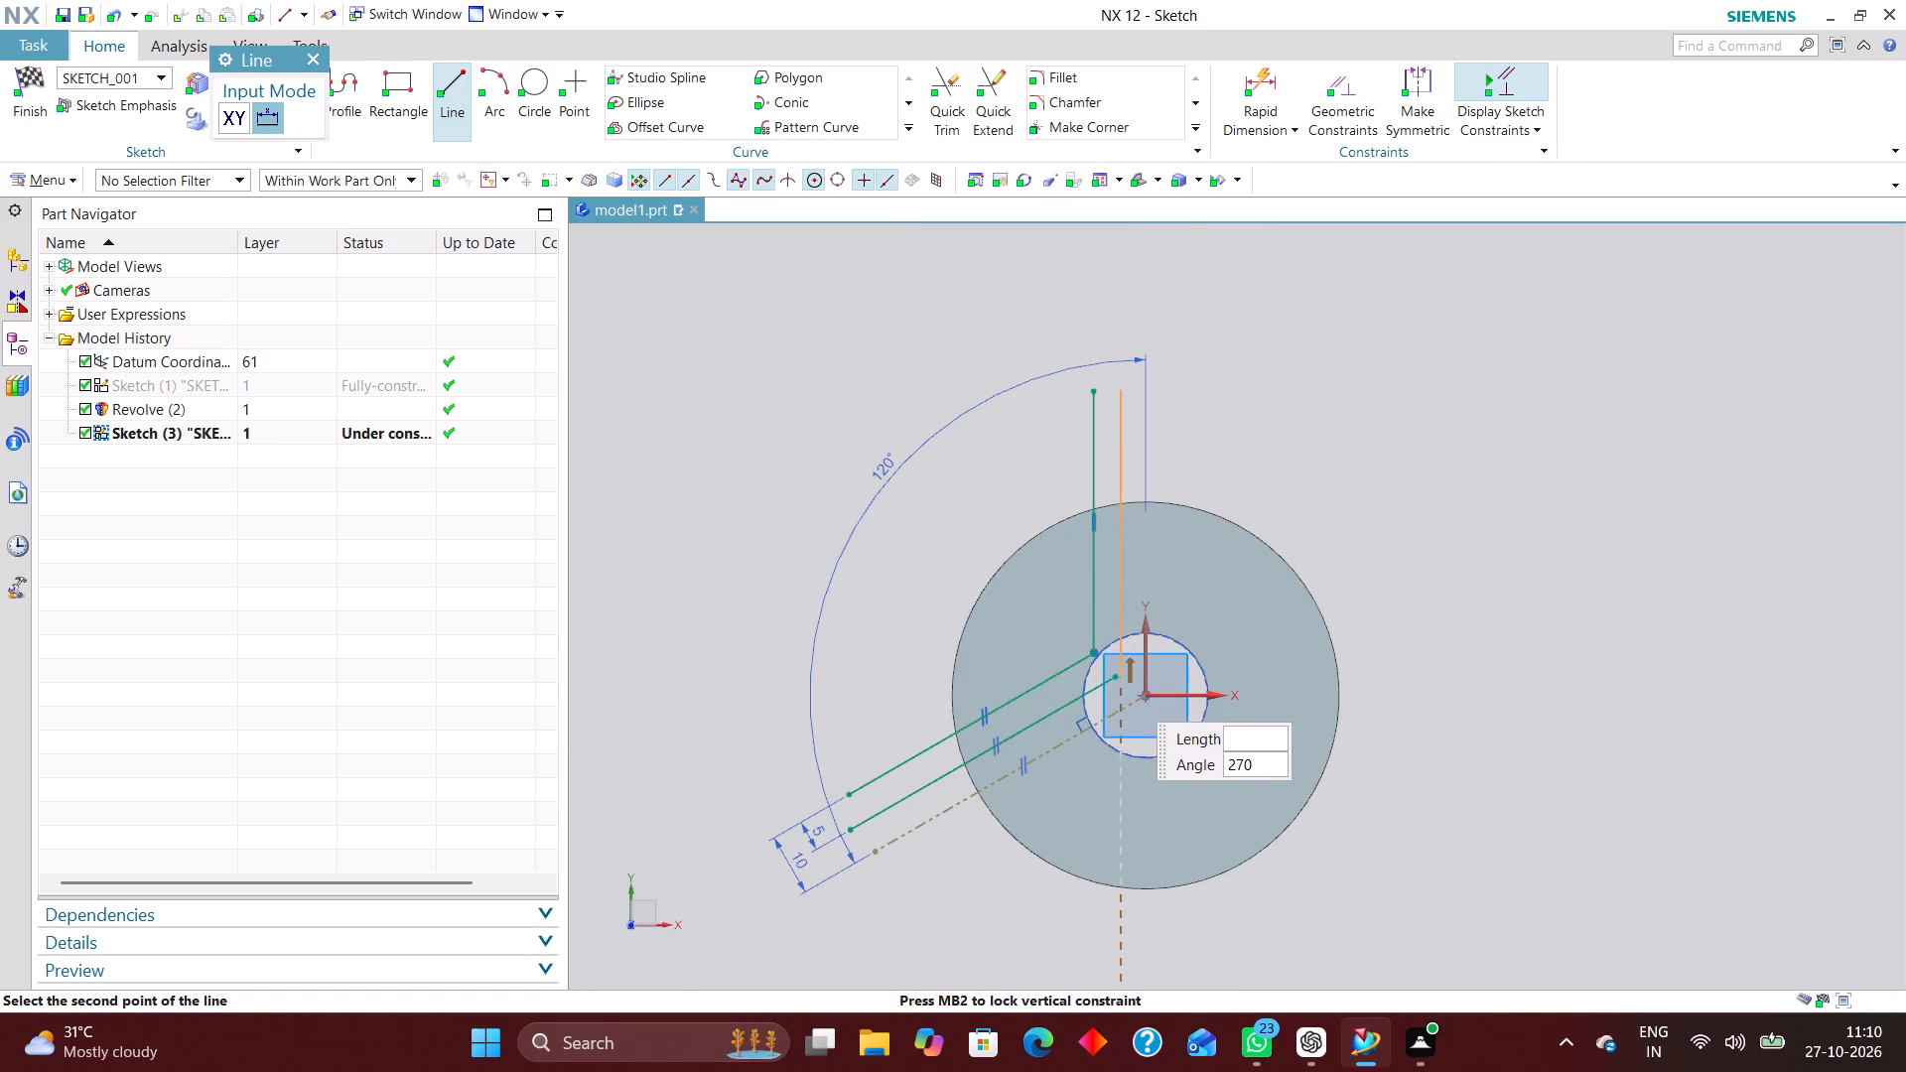
{"action": "scroll", "coordinate": [1121, 690], "scroll_direction": "up", "scroll_amount": 6}
{"action": "left_click", "coordinate": [1121, 687]}
{"action": "scroll", "coordinate": [1120, 625], "scroll_direction": "down", "scroll_amount": 5}
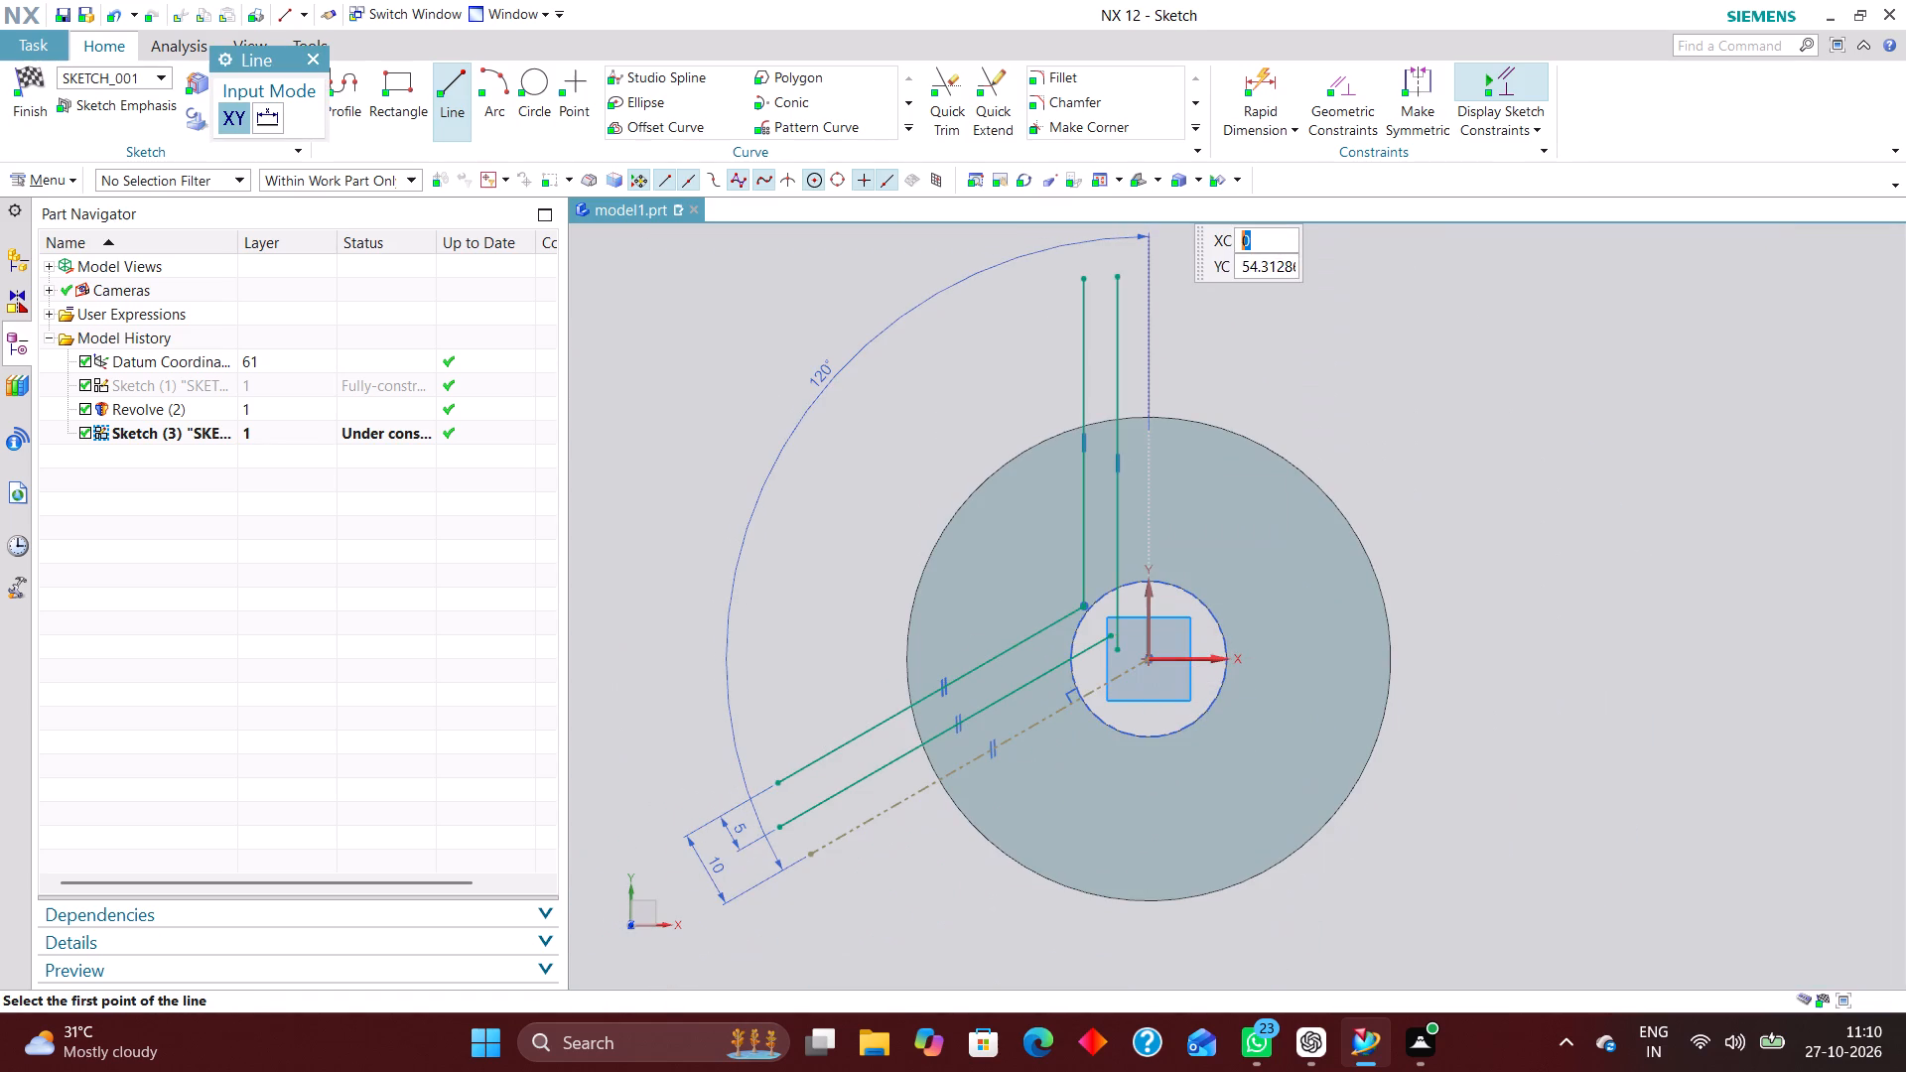
Dimension the distance between the new vertical line and the Y axis, and set it to 5 mm.
{"action": "left_click", "coordinate": [1278, 78]}
{"action": "left_click", "coordinate": [1117, 553]}
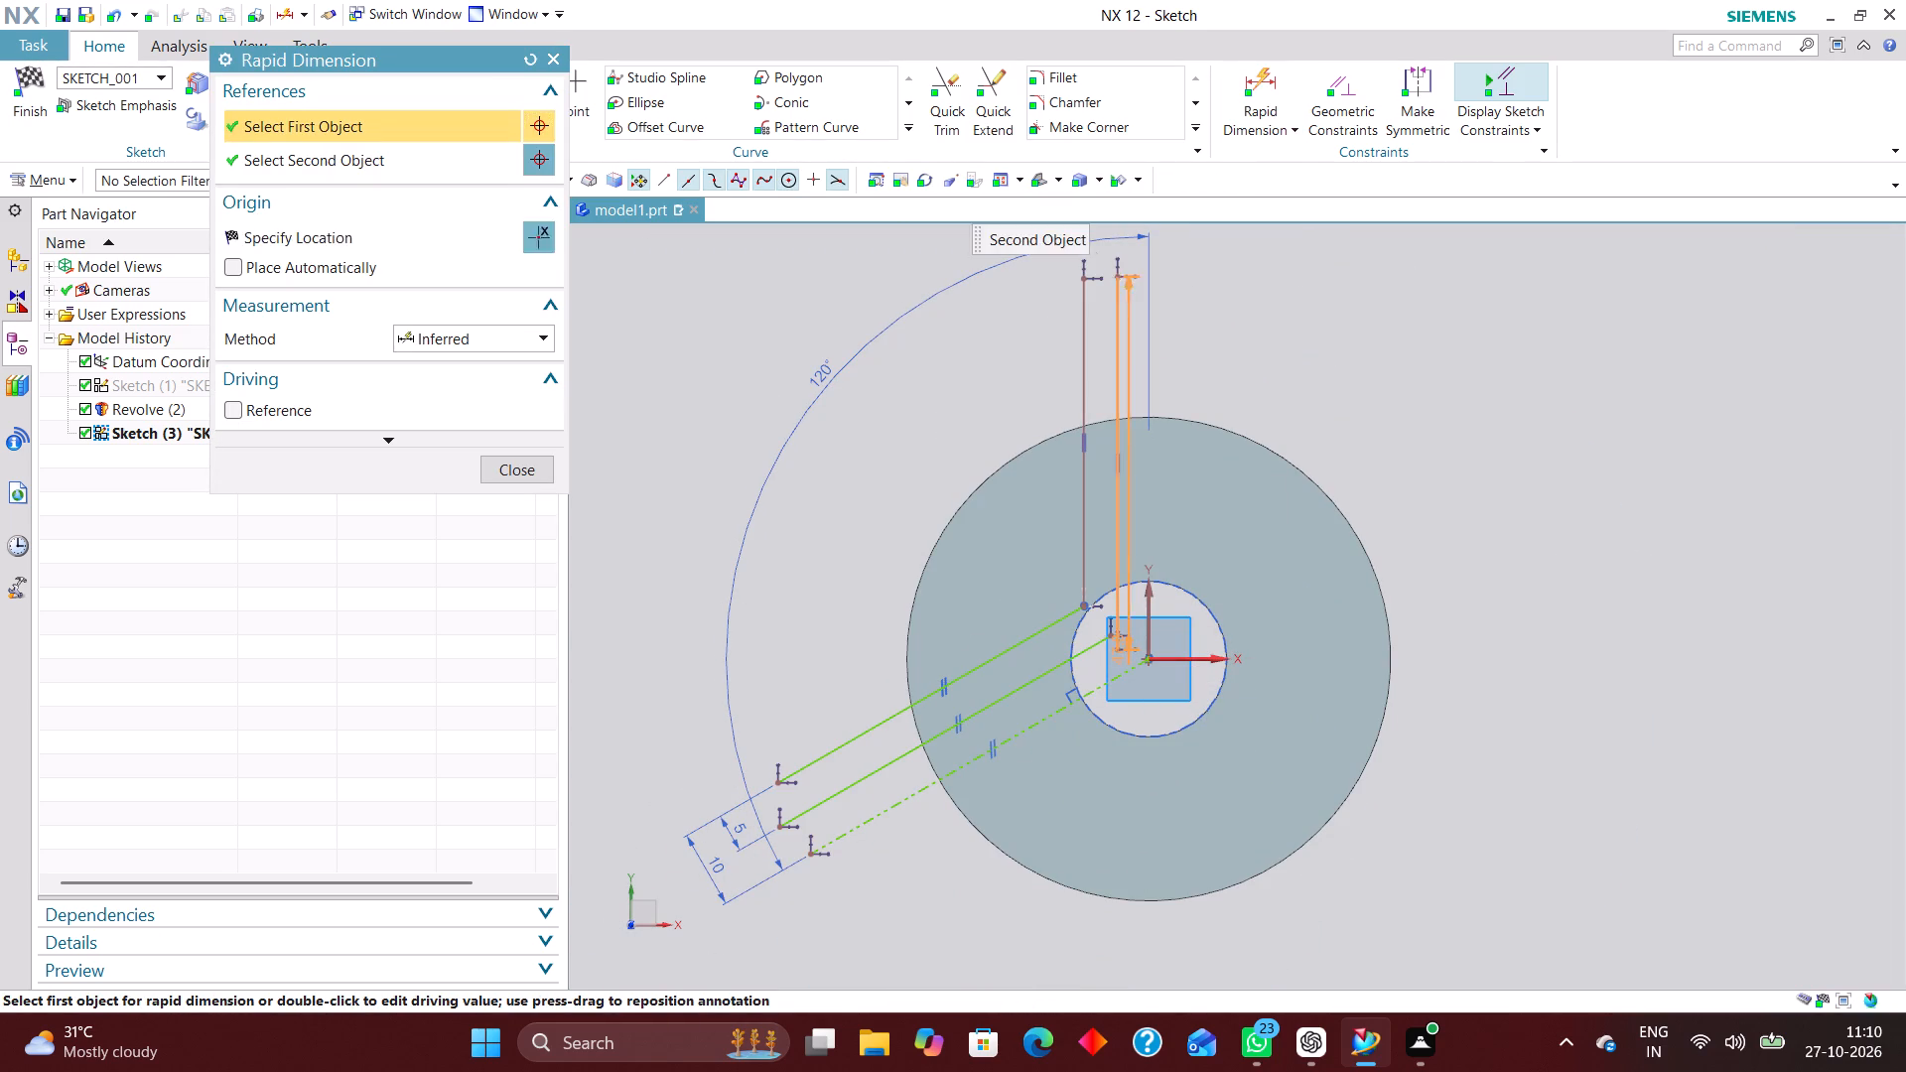
{"action": "left_click", "coordinate": [1145, 613]}
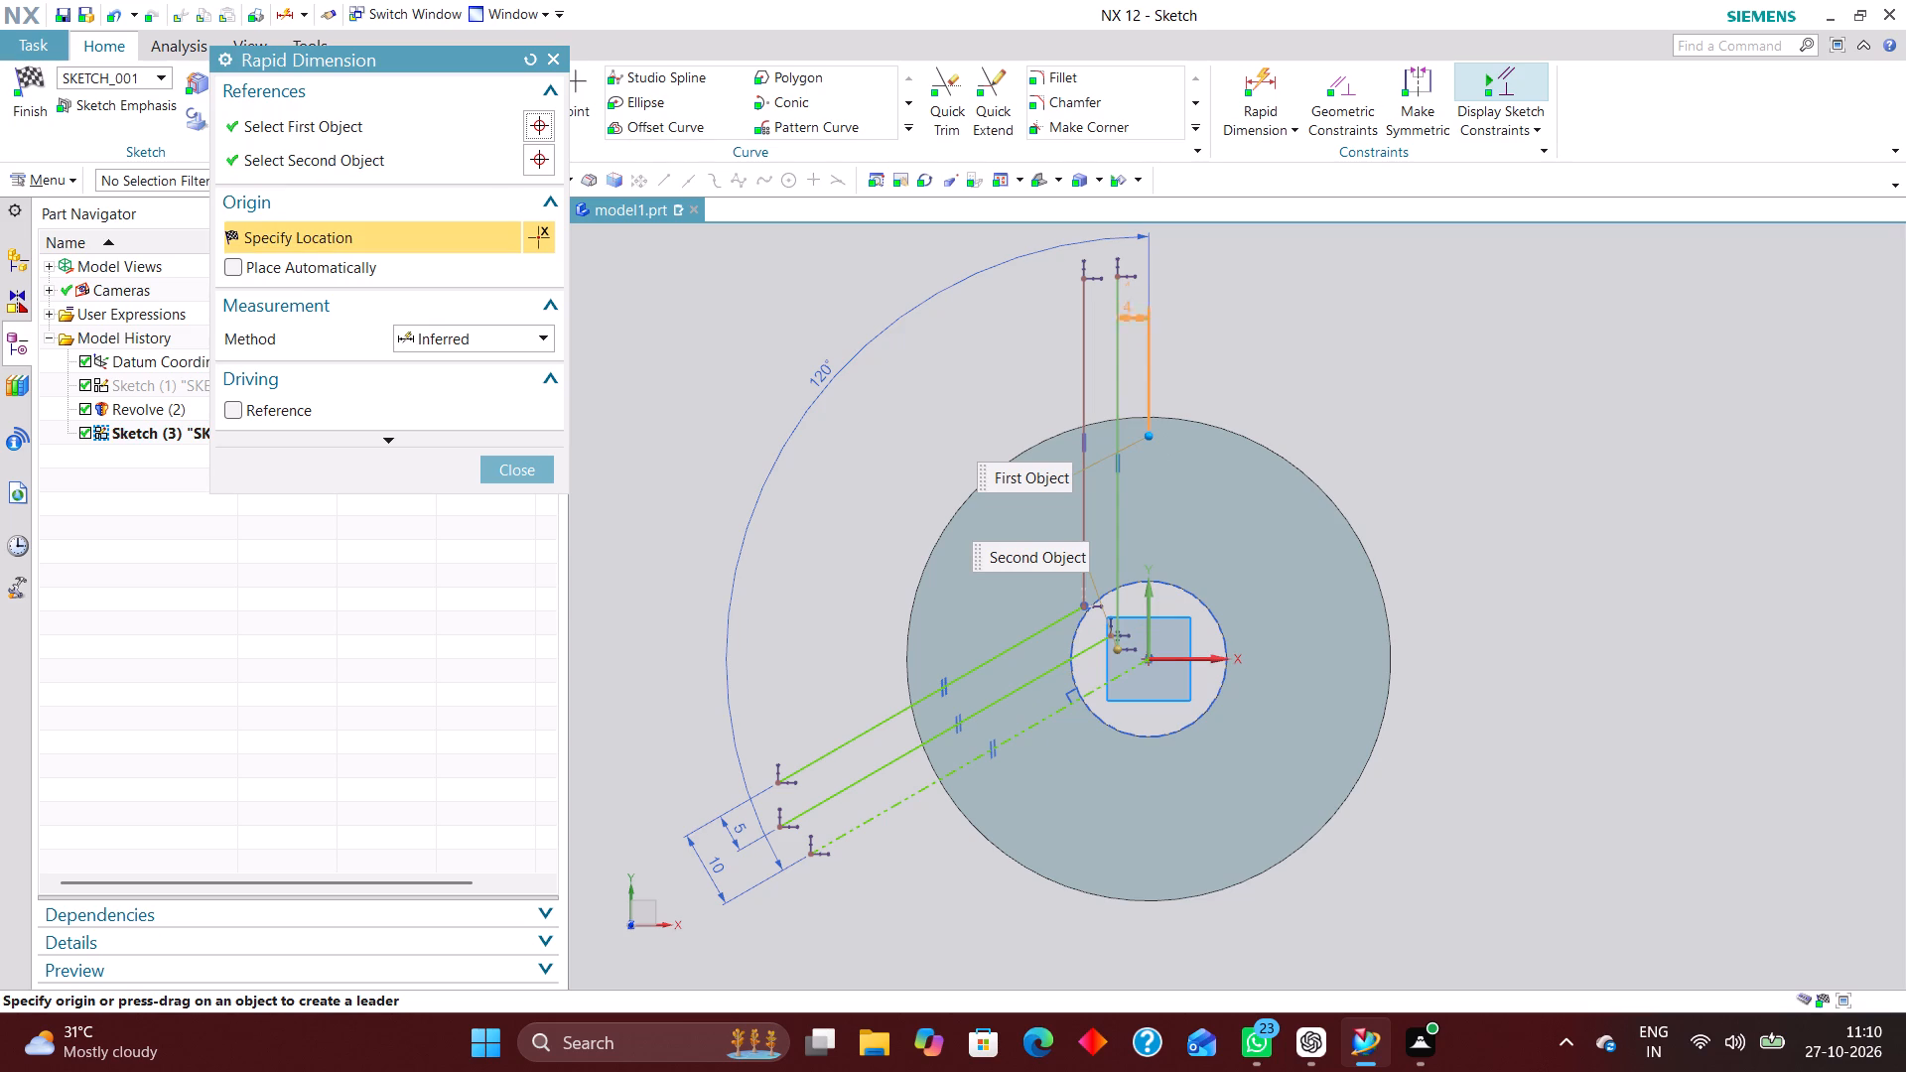
{"action": "scroll", "coordinate": [1127, 356], "scroll_direction": "up", "scroll_amount": 3}
{"action": "left_click", "coordinate": [1235, 370]}
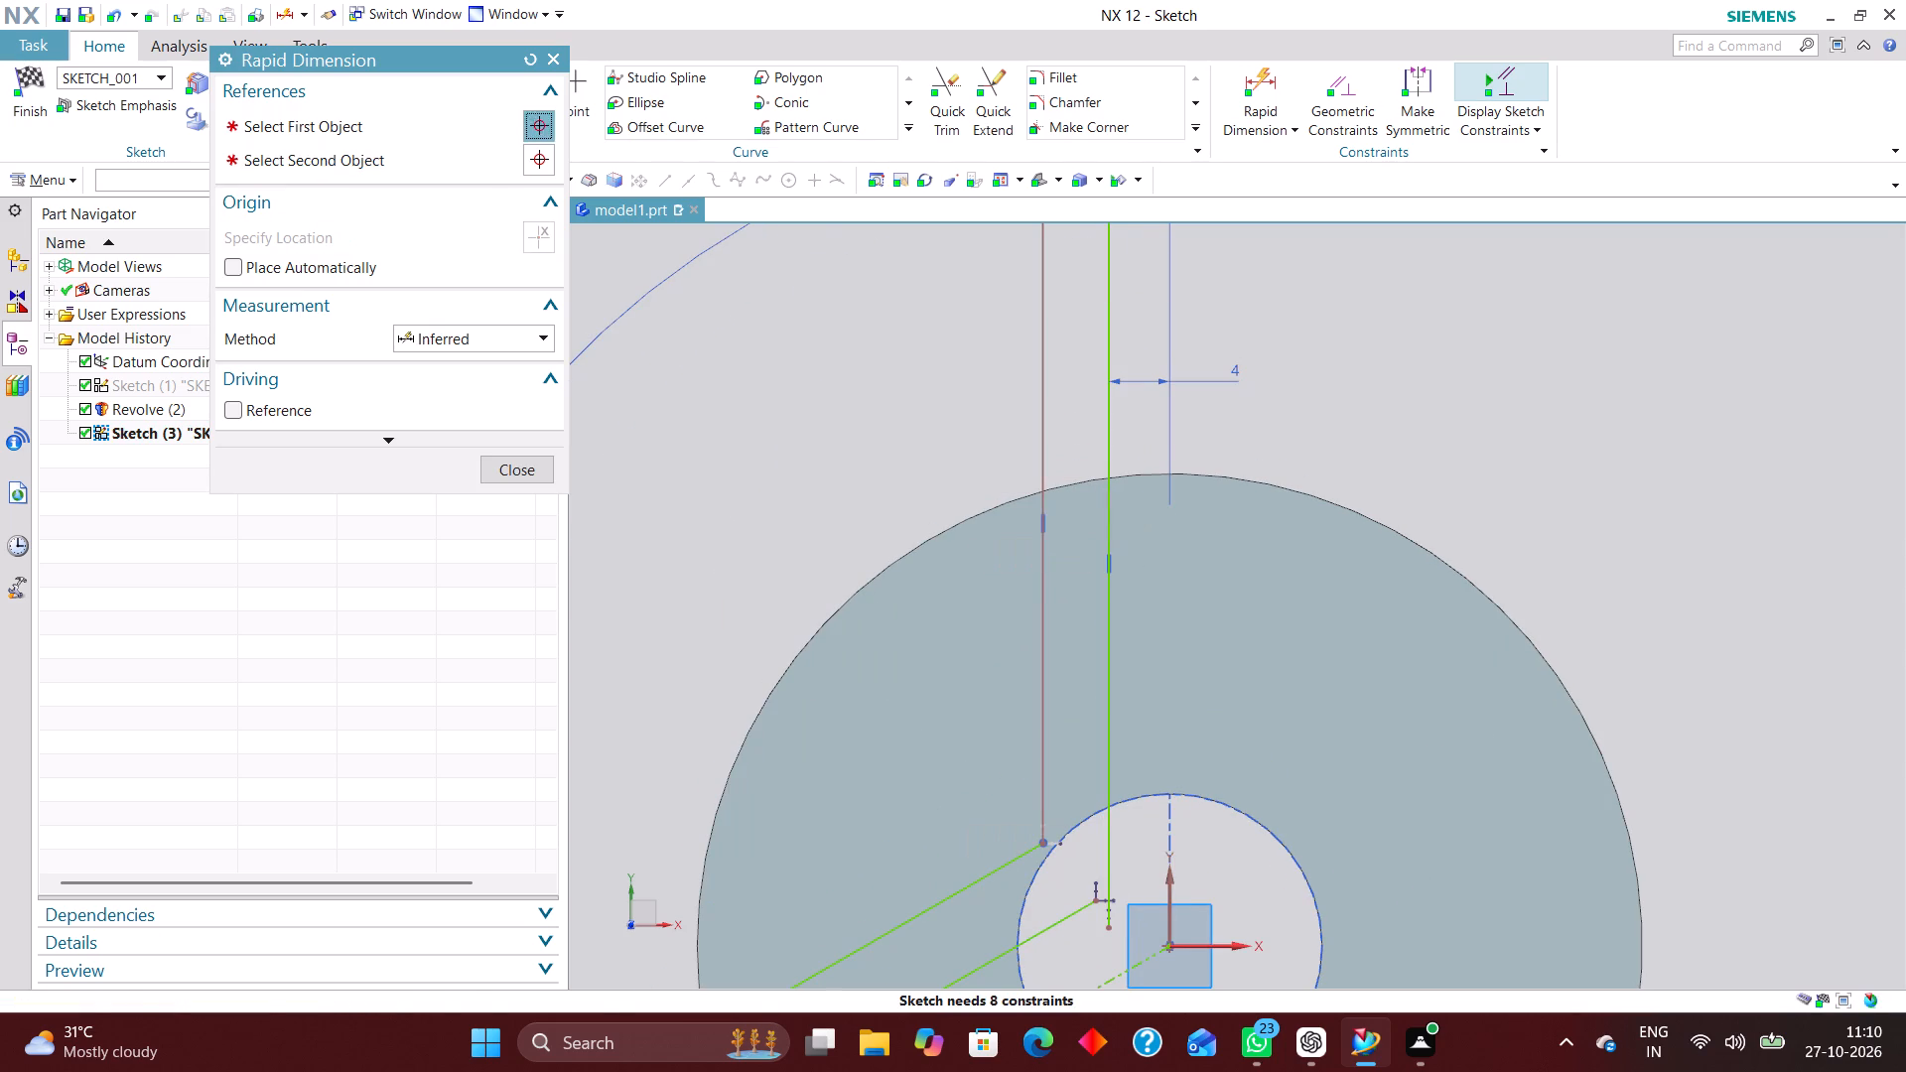
{"action": "key", "text": "5"}
{"action": "key", "text": "Return"}
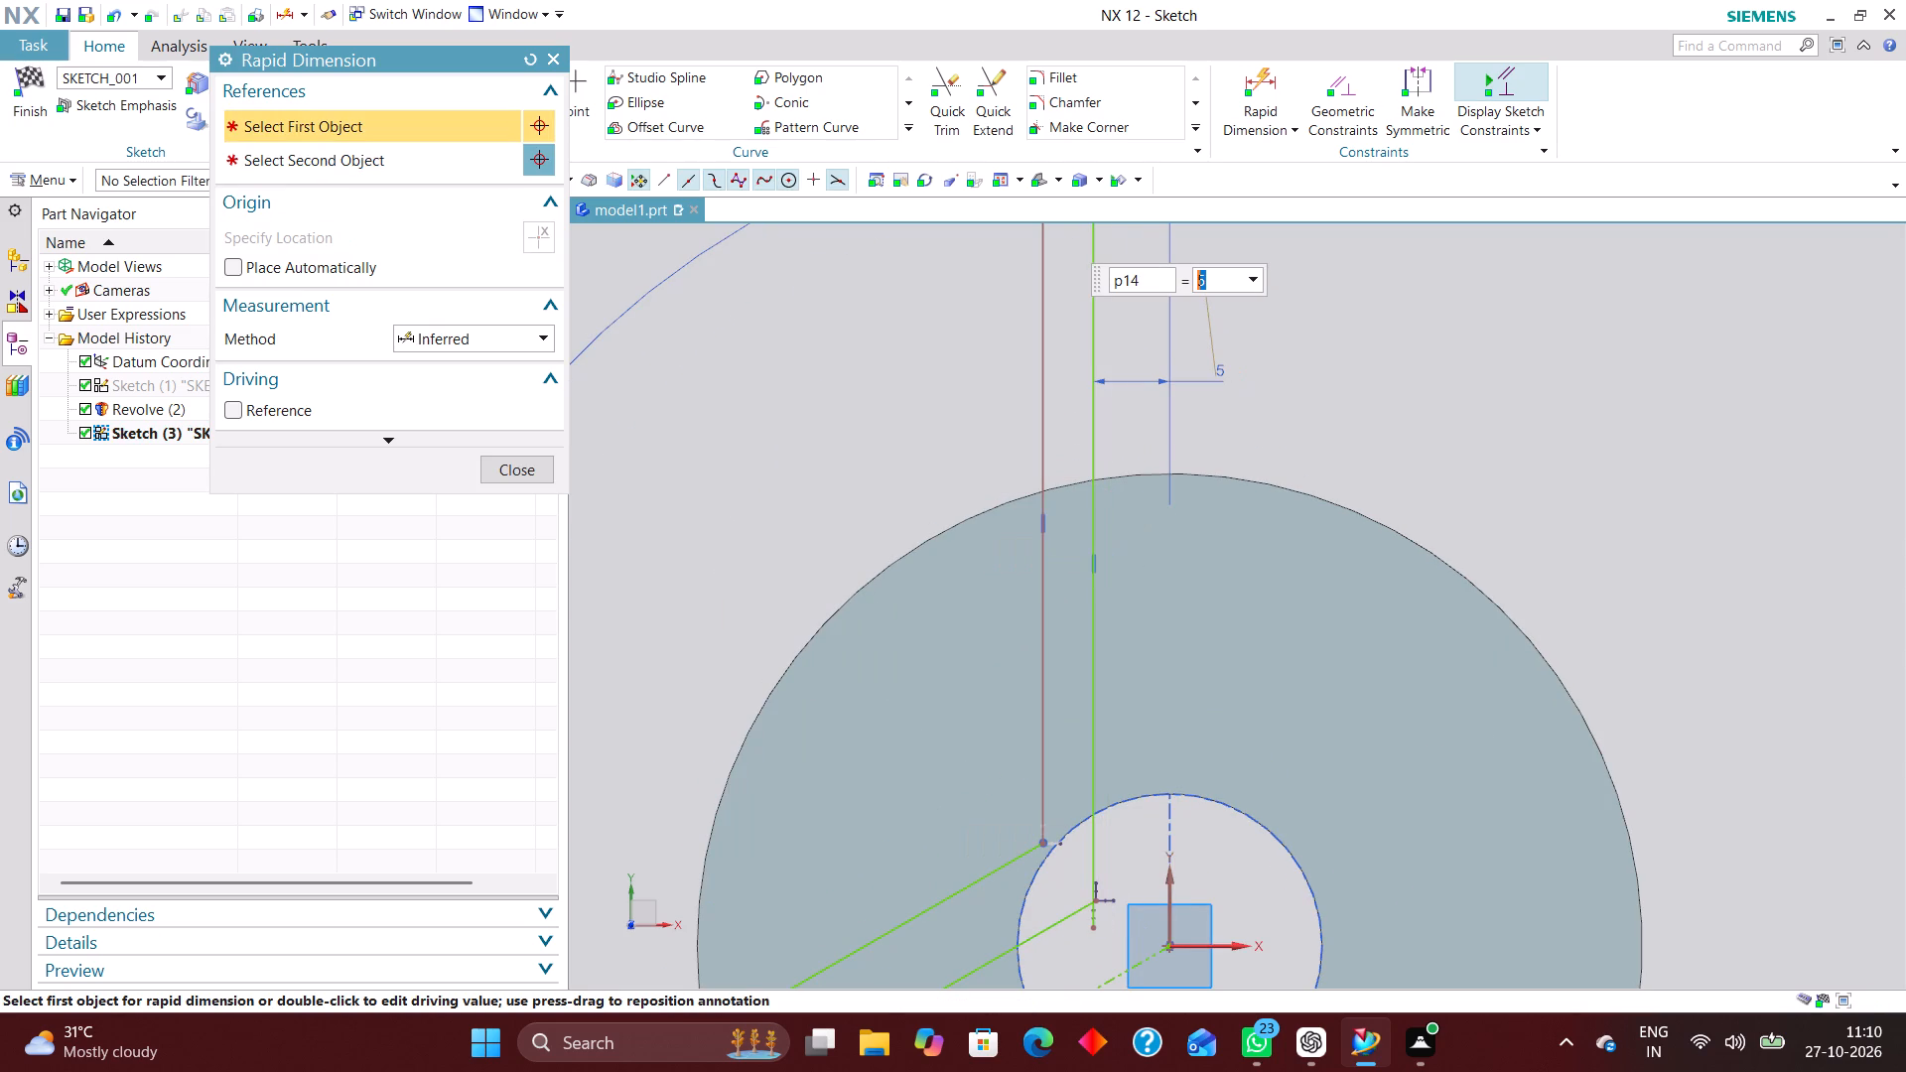
{"action": "scroll", "coordinate": [1307, 427], "scroll_direction": "down", "scroll_amount": 2}
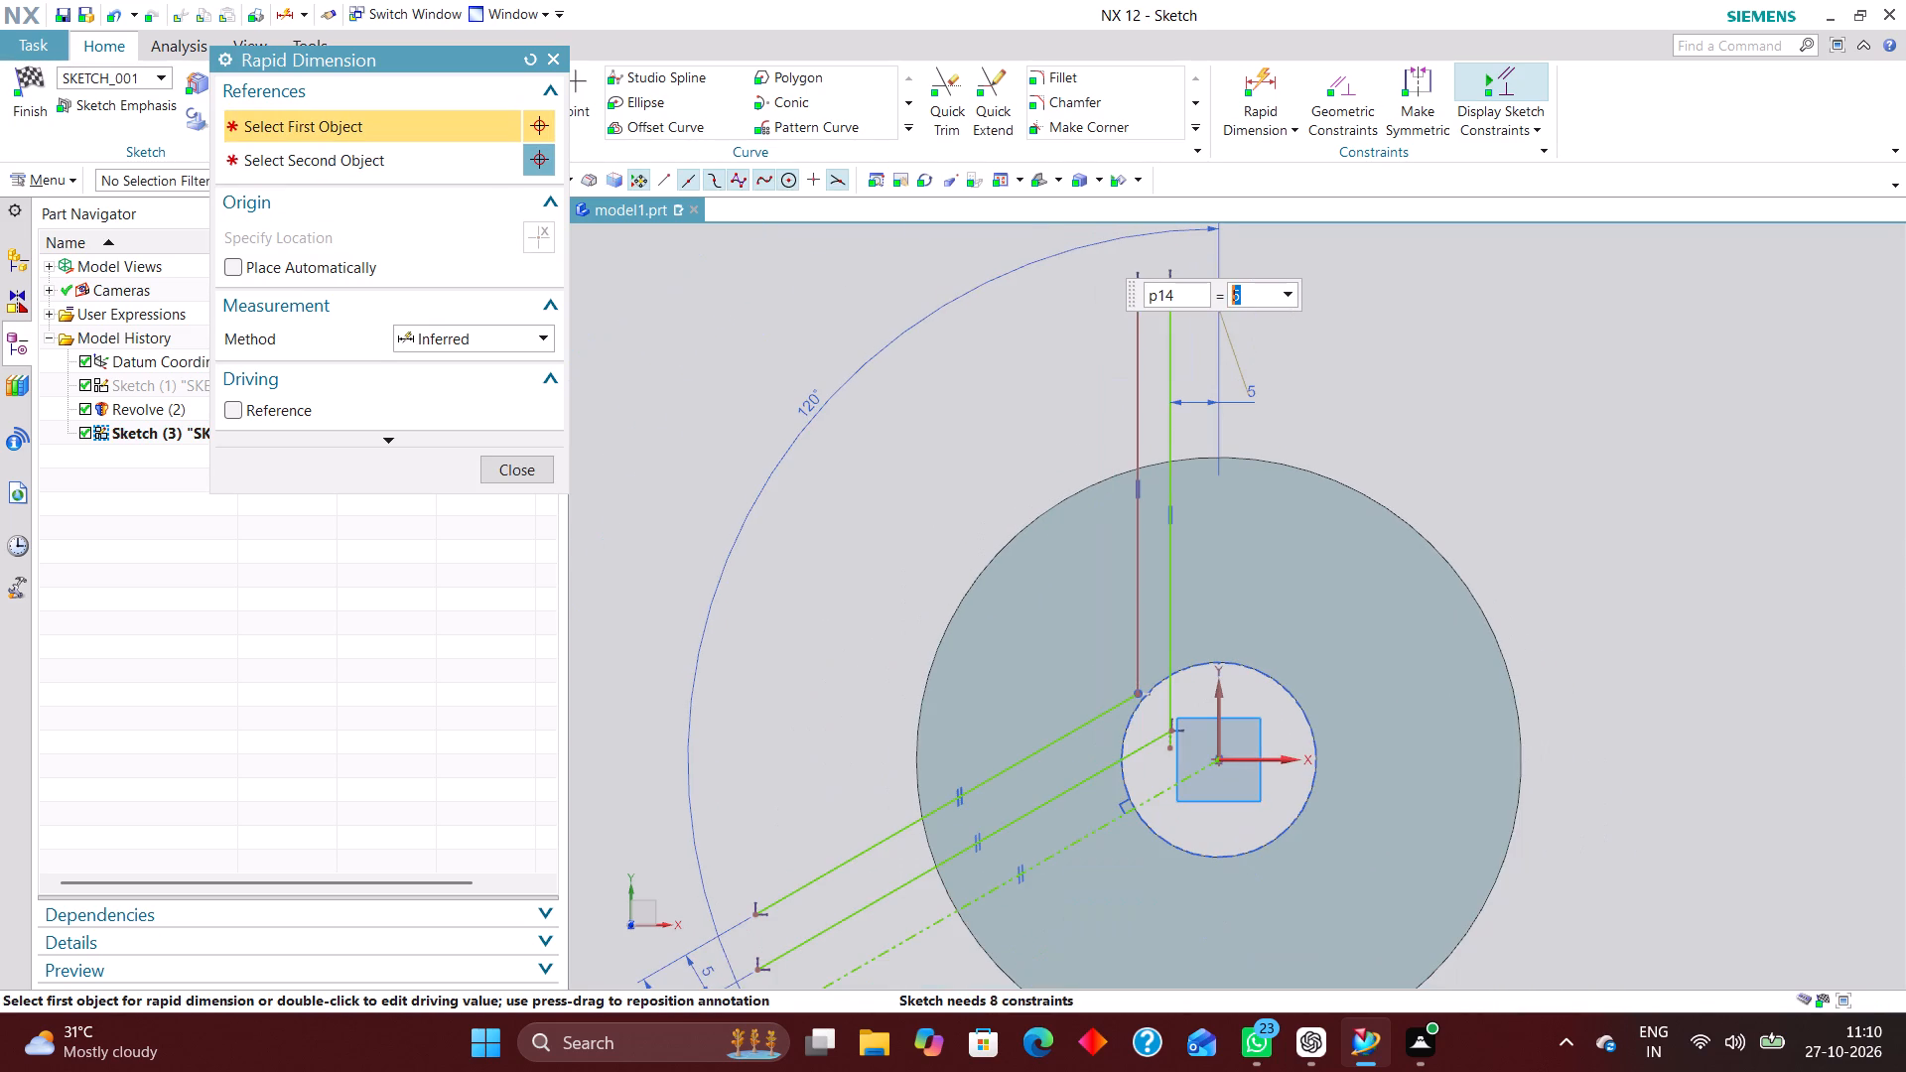
Dimension the distance between the outer vertical line and the Y axis, and set it to 10 mm.
{"action": "left_click", "coordinate": [1220, 720]}
{"action": "left_click", "coordinate": [1139, 635]}
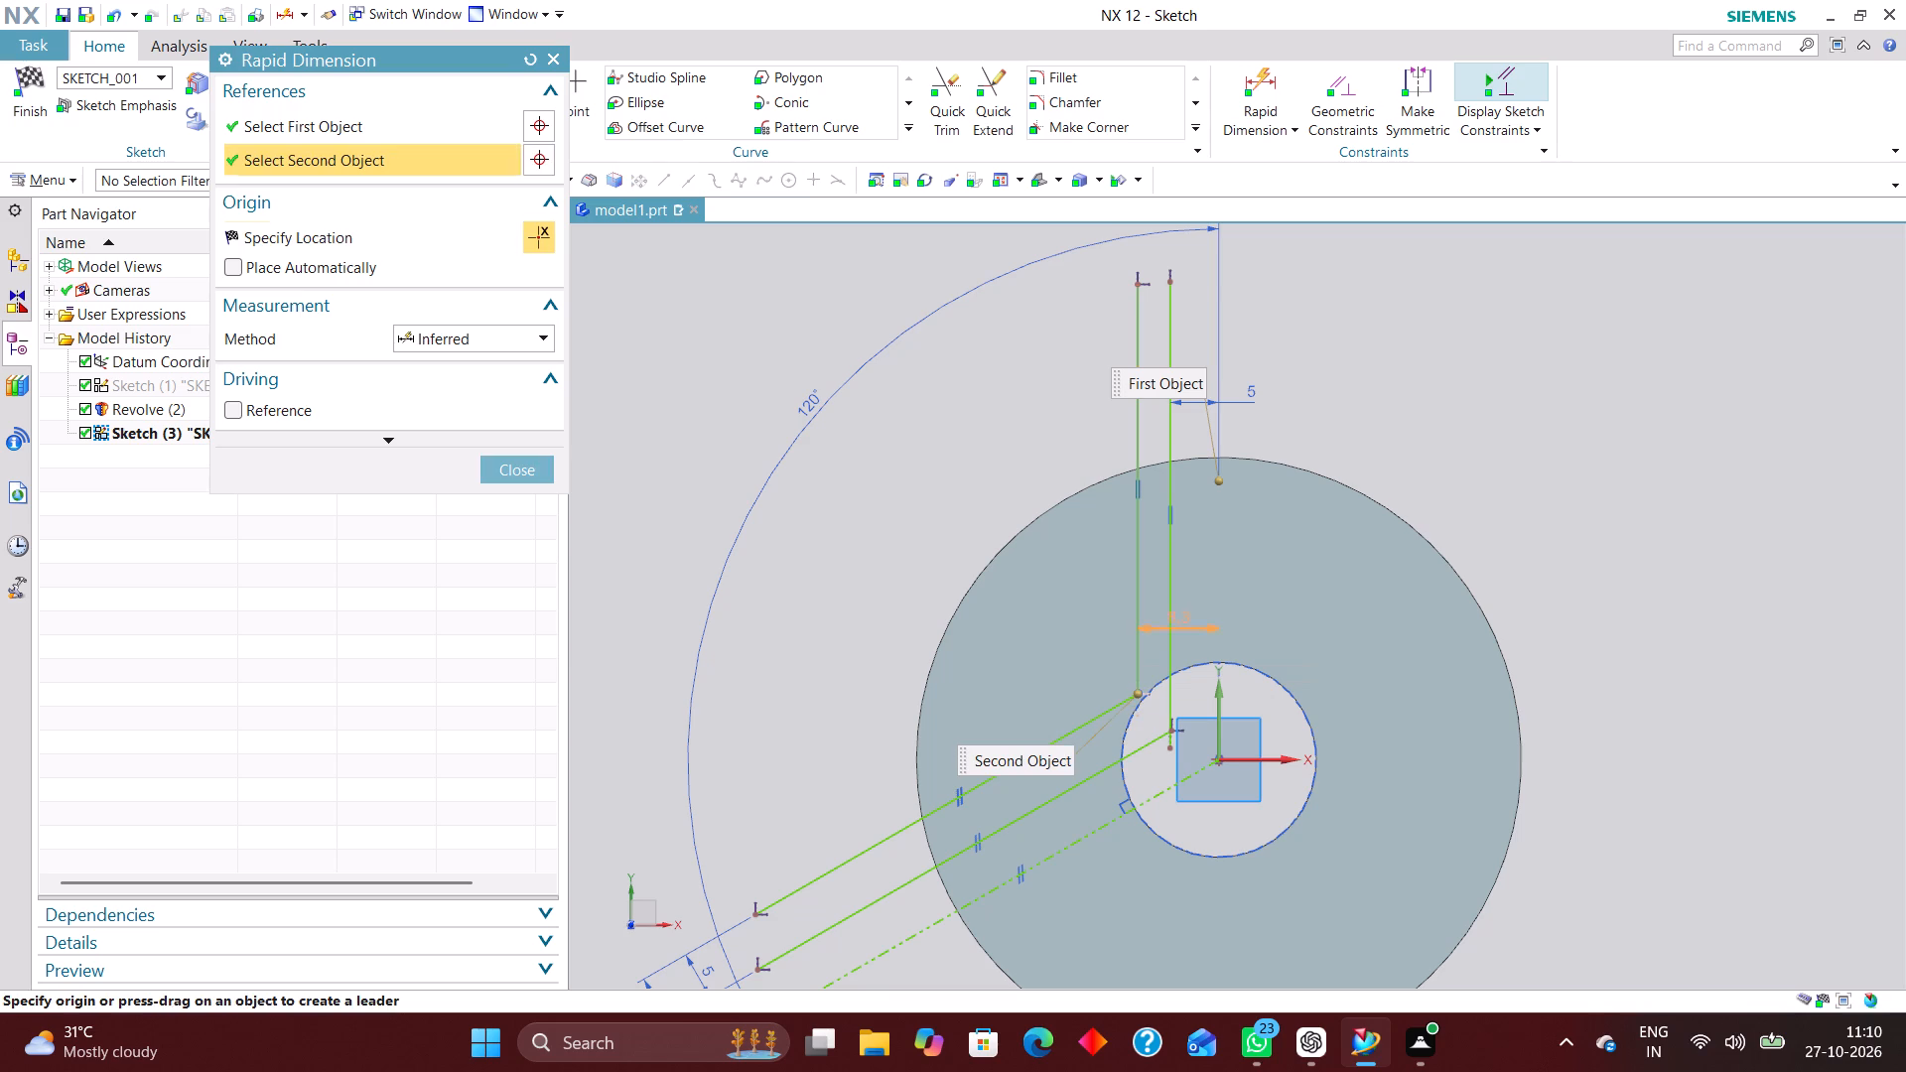
{"action": "left_click", "coordinate": [1190, 600]}
{"action": "type", "text": "10"}
{"action": "key", "text": "Return"}
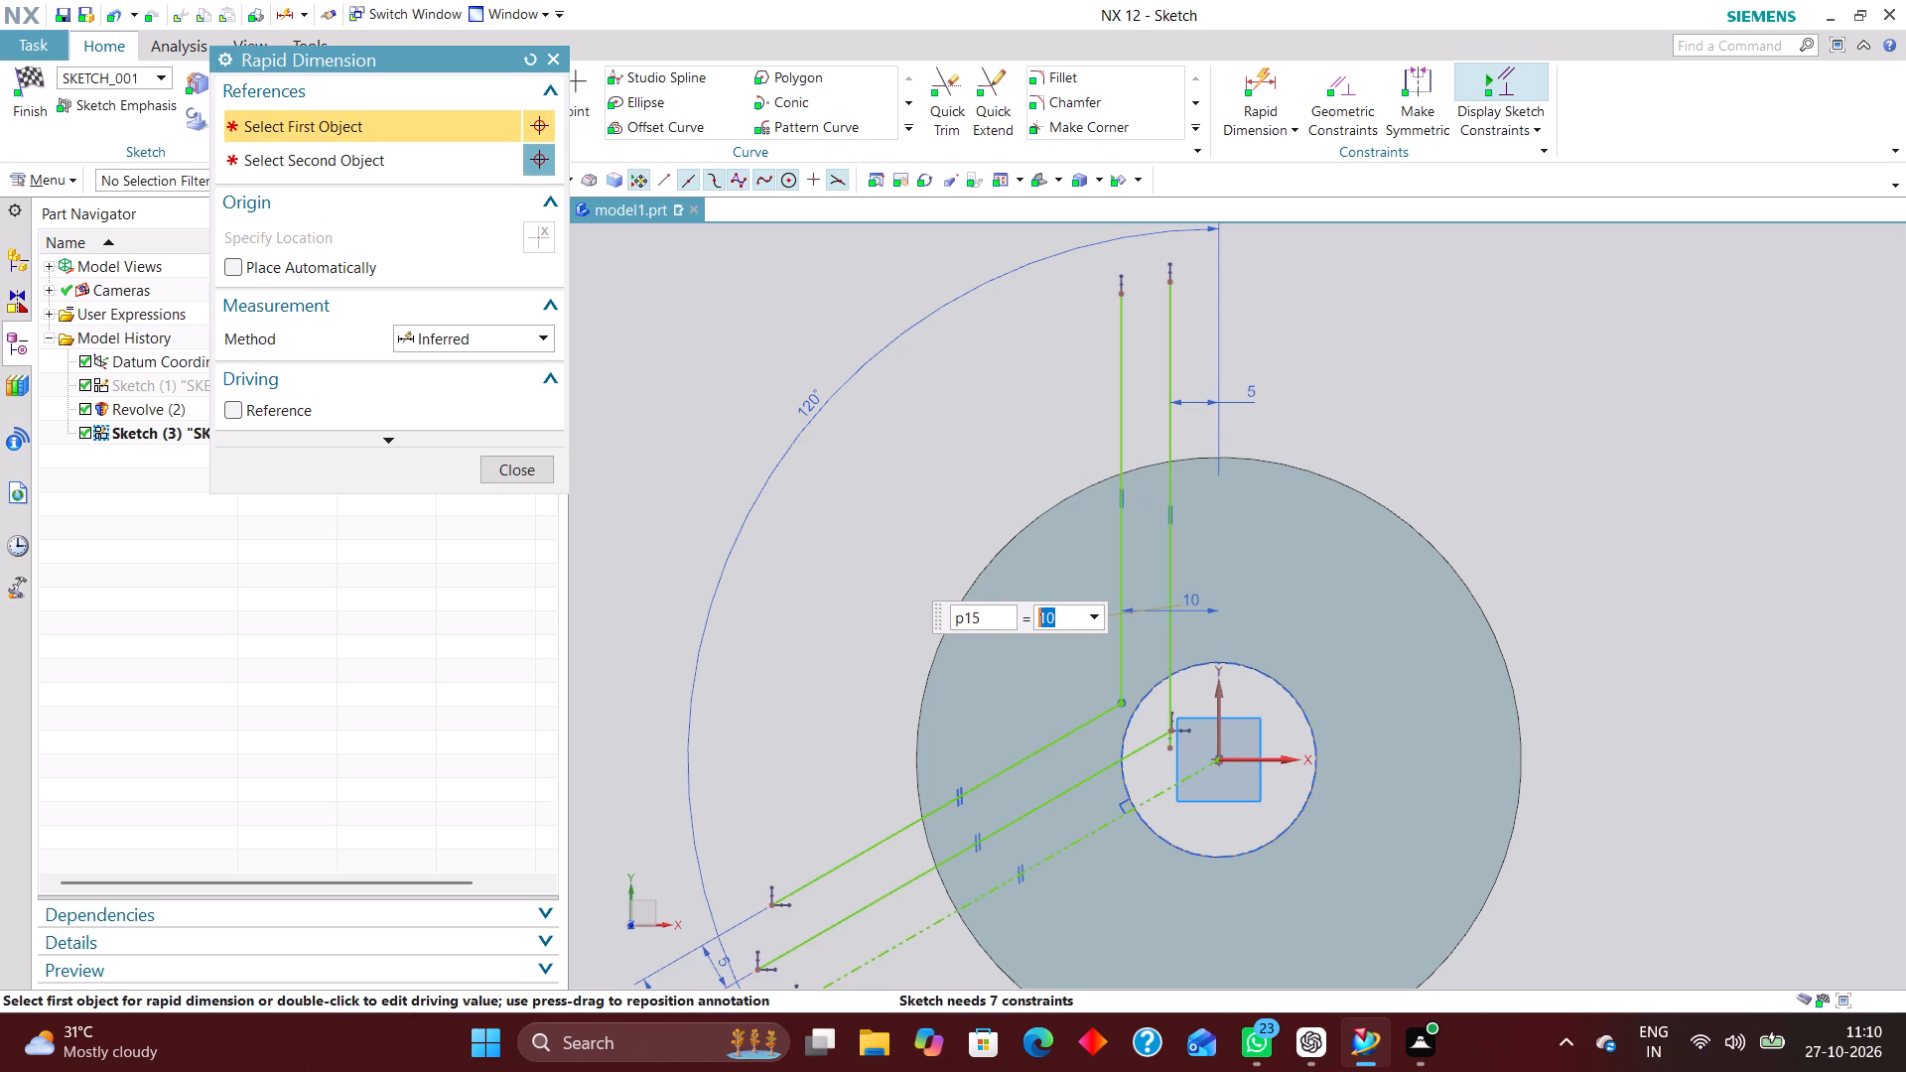
{"action": "left_click", "coordinate": [529, 469]}
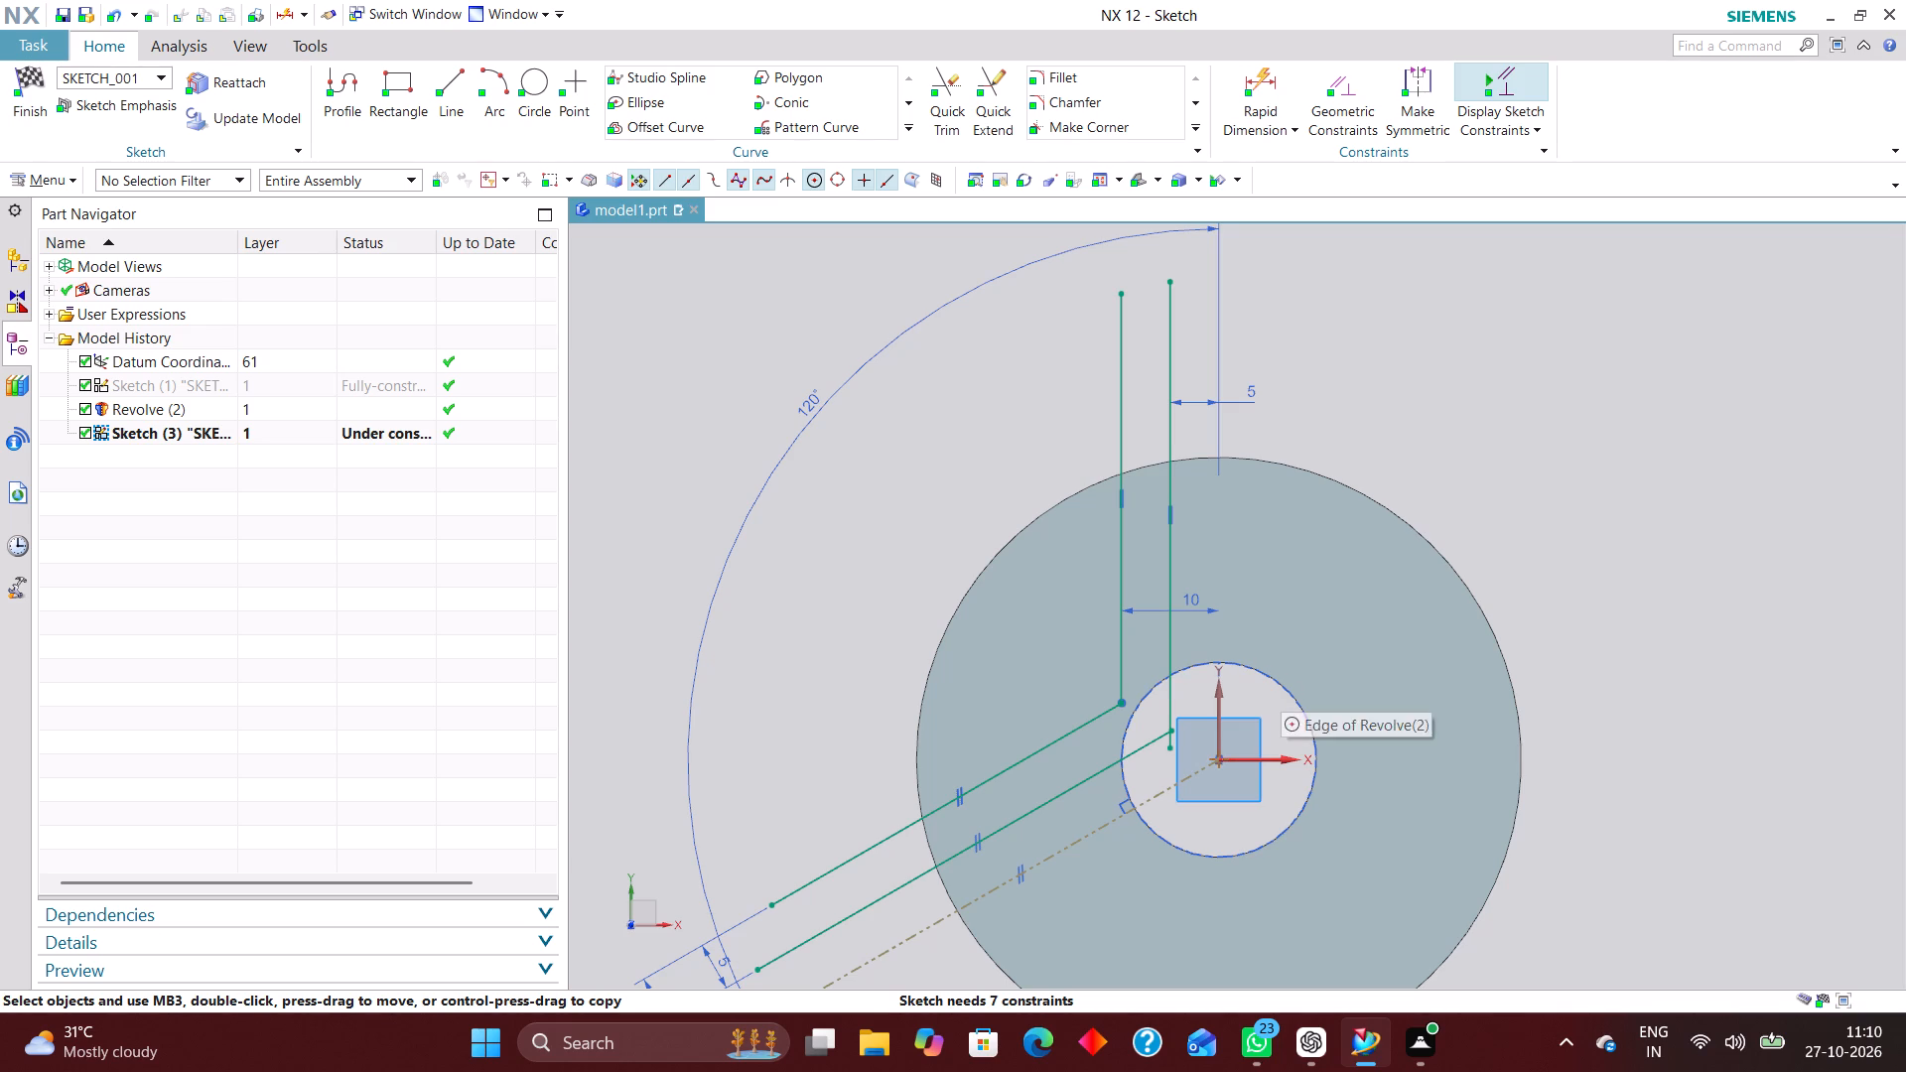
Trim the overshooting ends of the inner vertical and inner slanted lines where they cross inside the central hole.
{"action": "left_click", "coordinate": [945, 90]}
{"action": "scroll", "coordinate": [1171, 754], "scroll_direction": "up", "scroll_amount": 6}
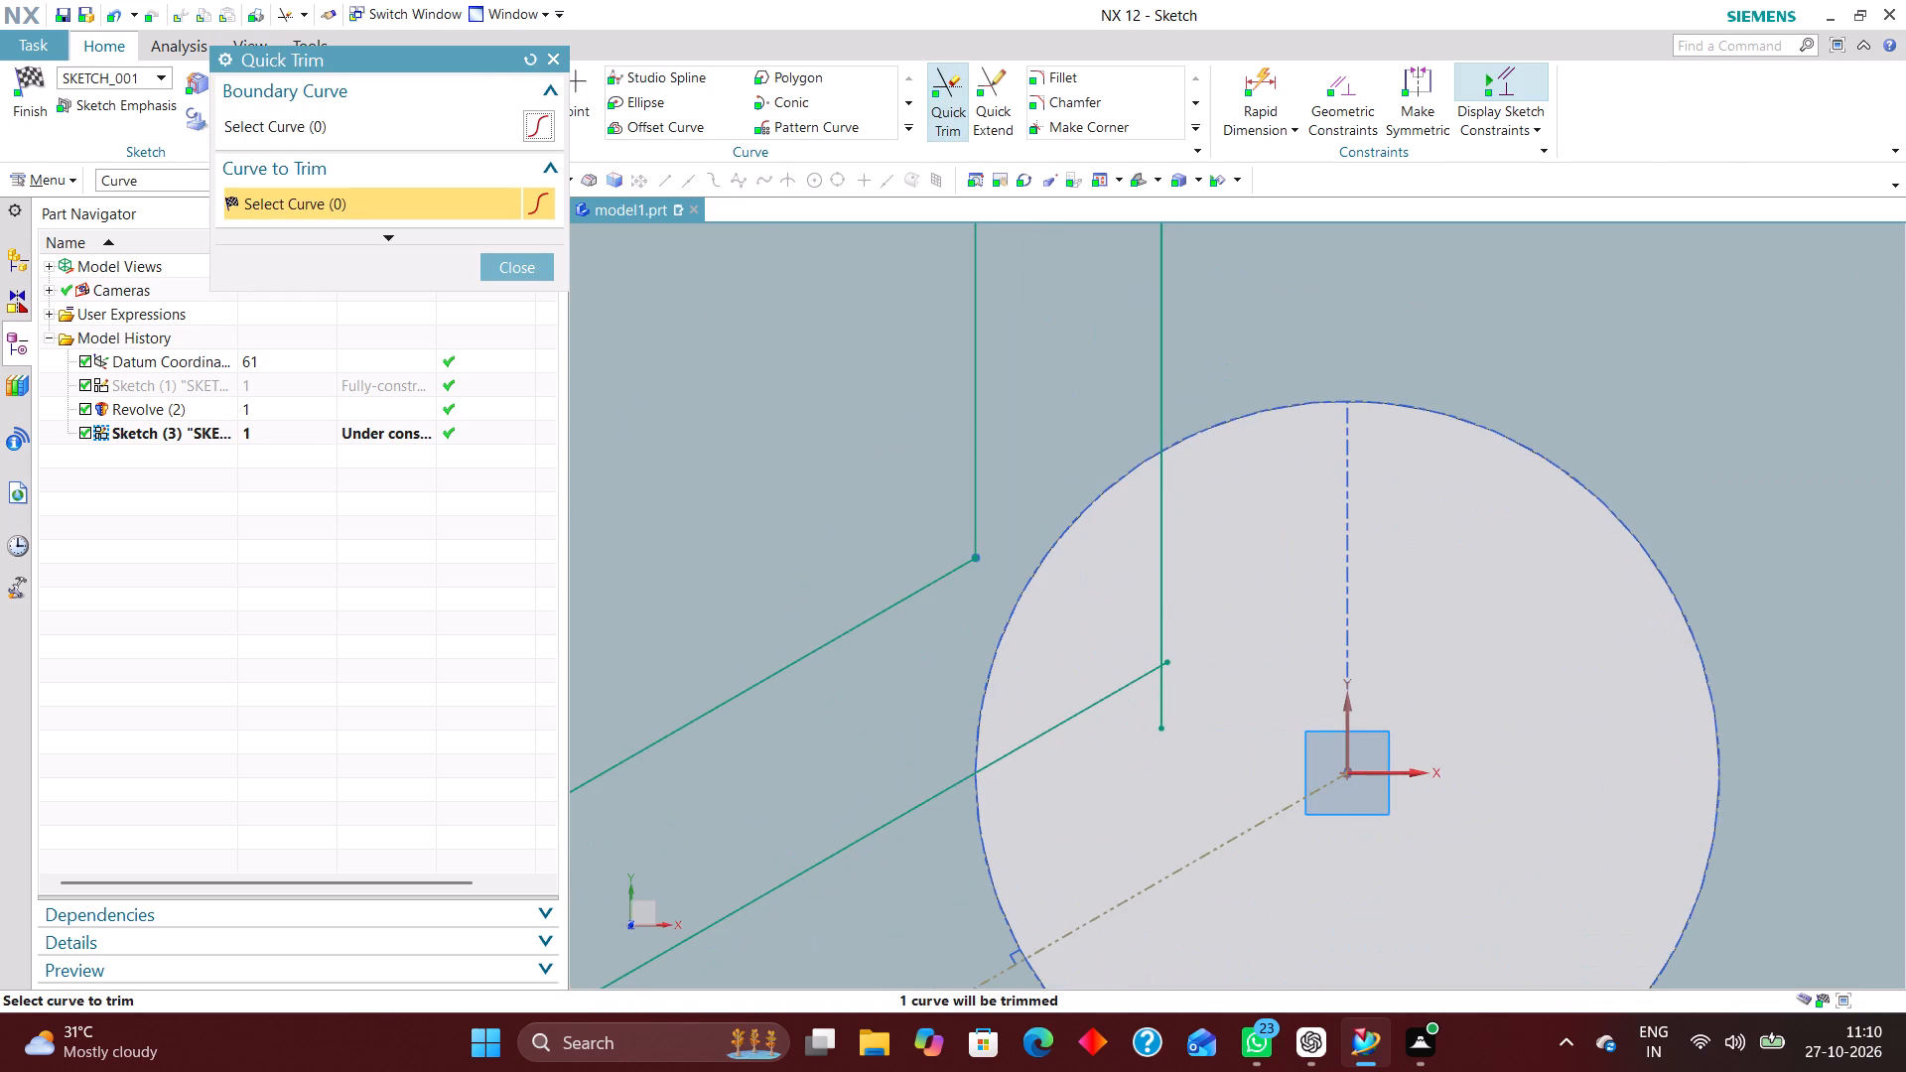
{"action": "left_click", "coordinate": [1161, 724]}
{"action": "scroll", "coordinate": [1178, 664], "scroll_direction": "up", "scroll_amount": 10}
{"action": "left_click", "coordinate": [1130, 631]}
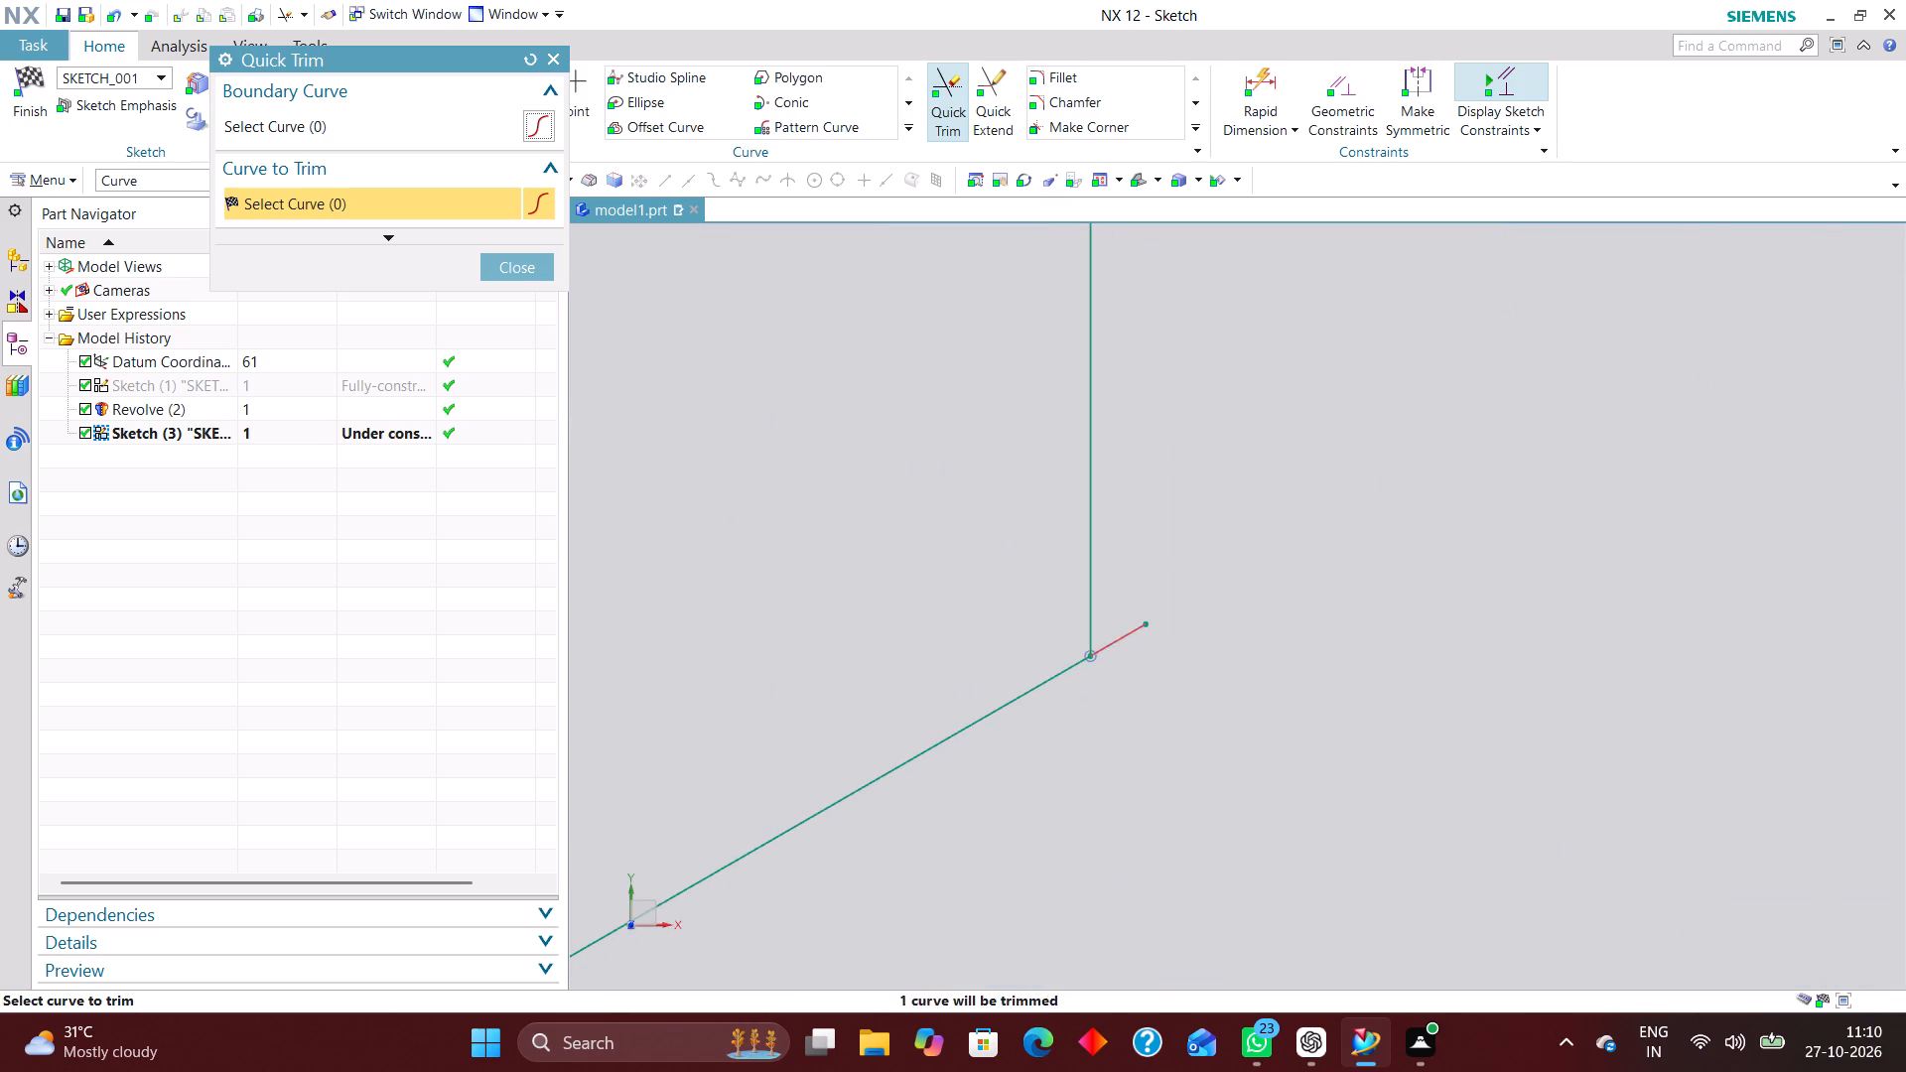
{"action": "scroll", "coordinate": [1172, 594], "scroll_direction": "down", "scroll_amount": 11}
{"action": "scroll", "coordinate": [749, 710], "scroll_direction": "down", "scroll_amount": 3}
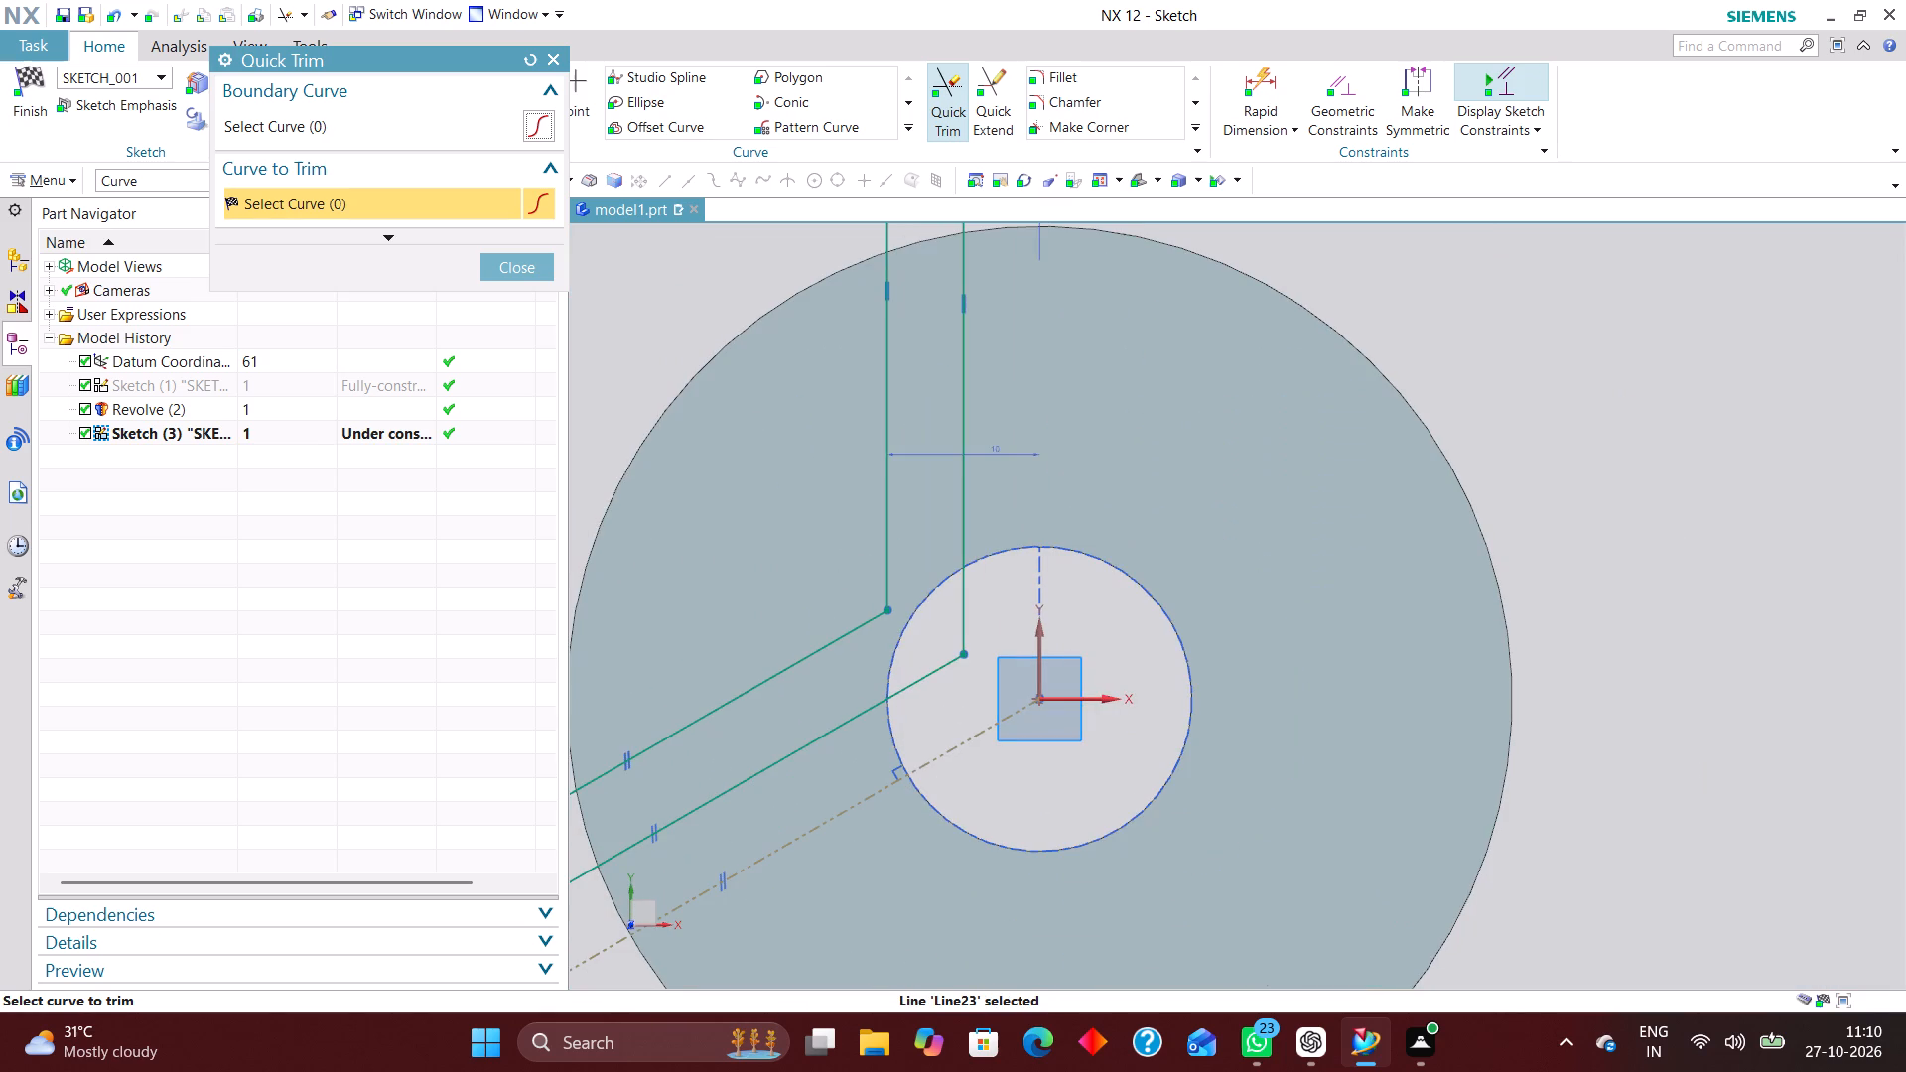
{"action": "left_click", "coordinate": [513, 271]}
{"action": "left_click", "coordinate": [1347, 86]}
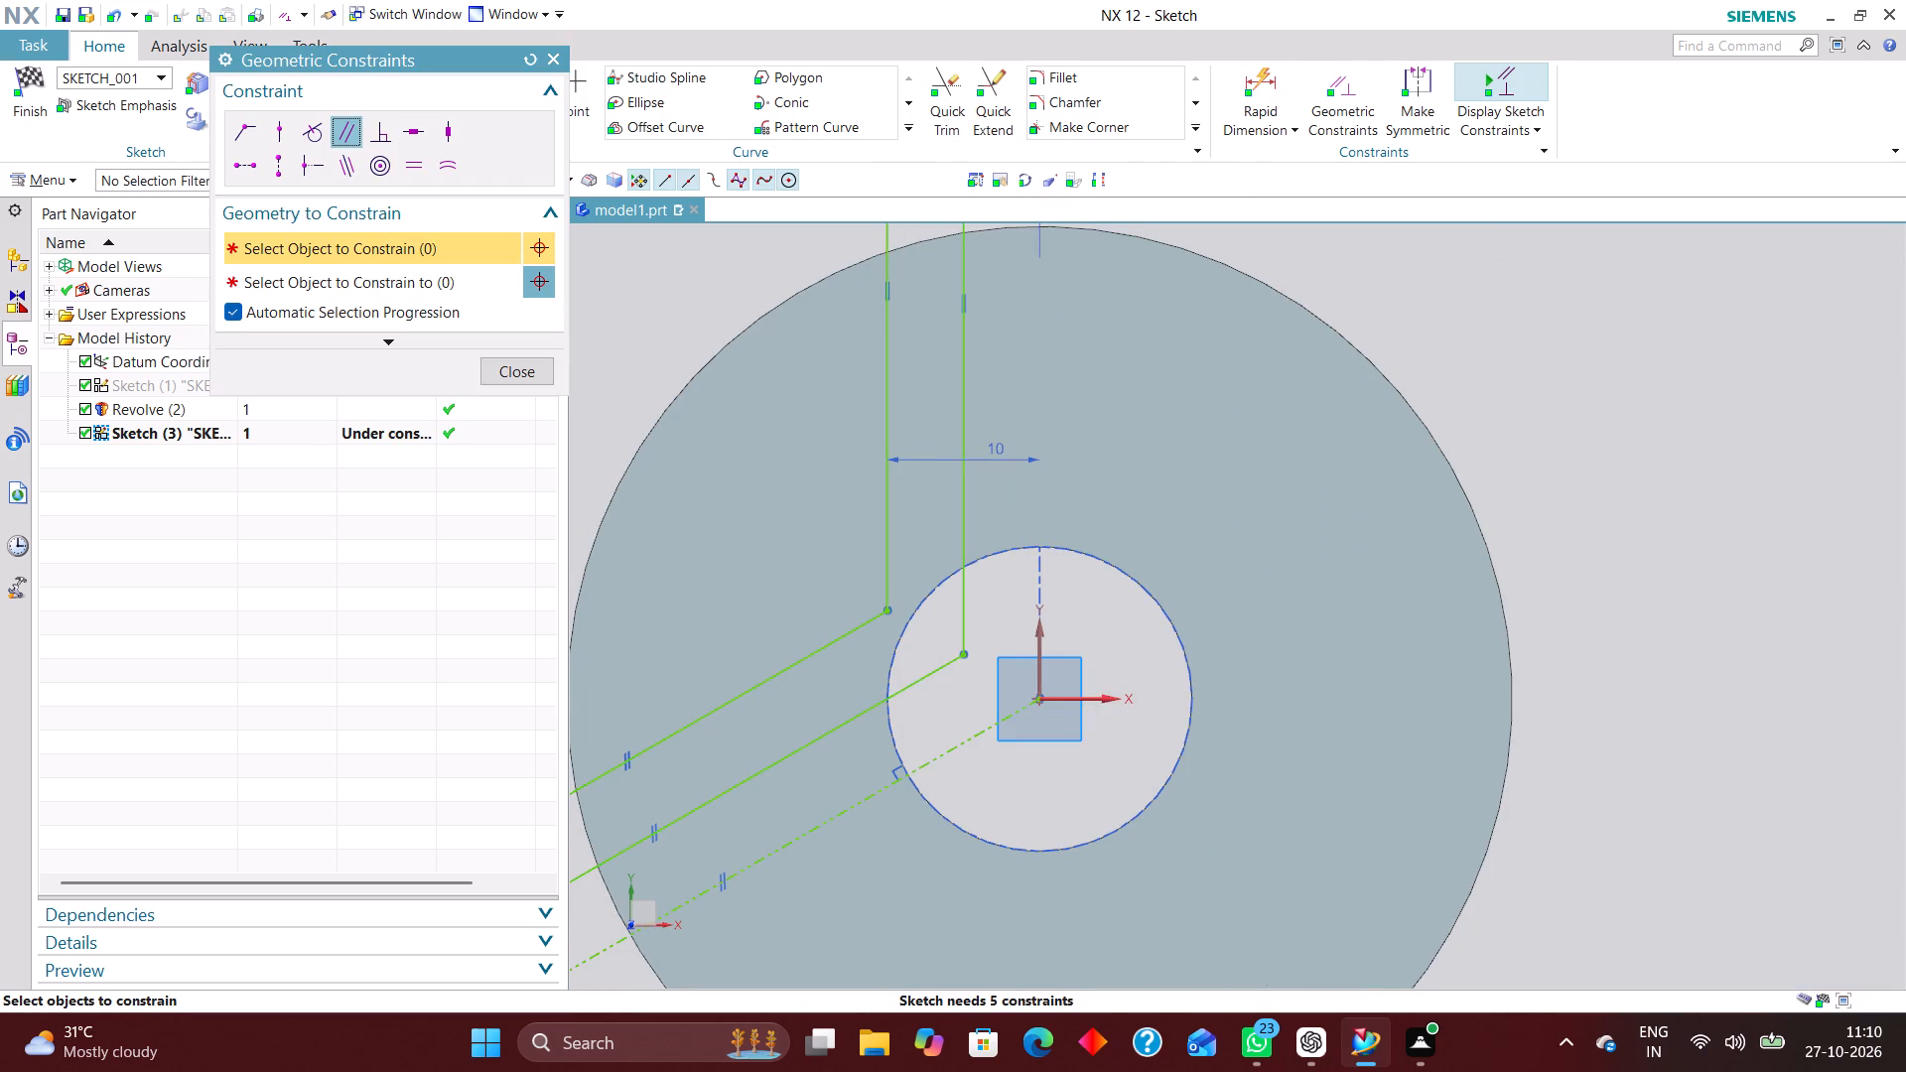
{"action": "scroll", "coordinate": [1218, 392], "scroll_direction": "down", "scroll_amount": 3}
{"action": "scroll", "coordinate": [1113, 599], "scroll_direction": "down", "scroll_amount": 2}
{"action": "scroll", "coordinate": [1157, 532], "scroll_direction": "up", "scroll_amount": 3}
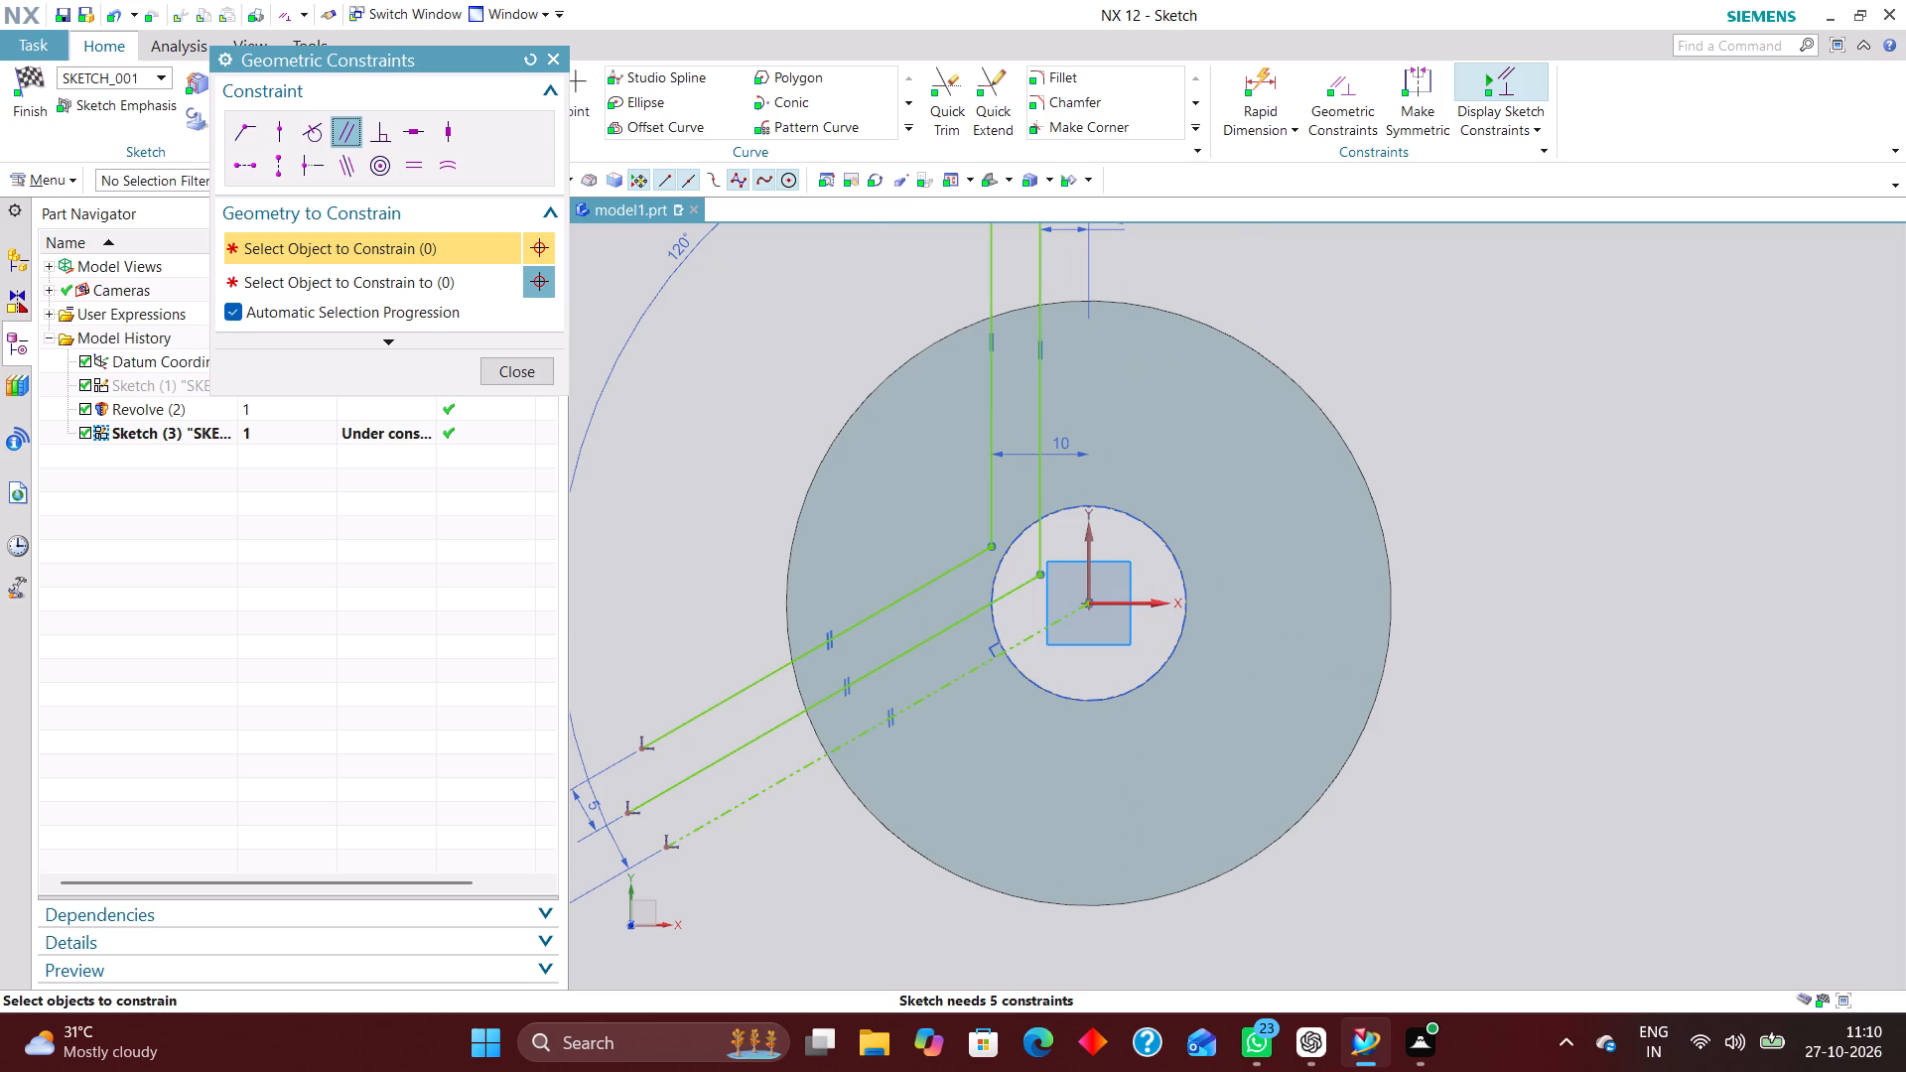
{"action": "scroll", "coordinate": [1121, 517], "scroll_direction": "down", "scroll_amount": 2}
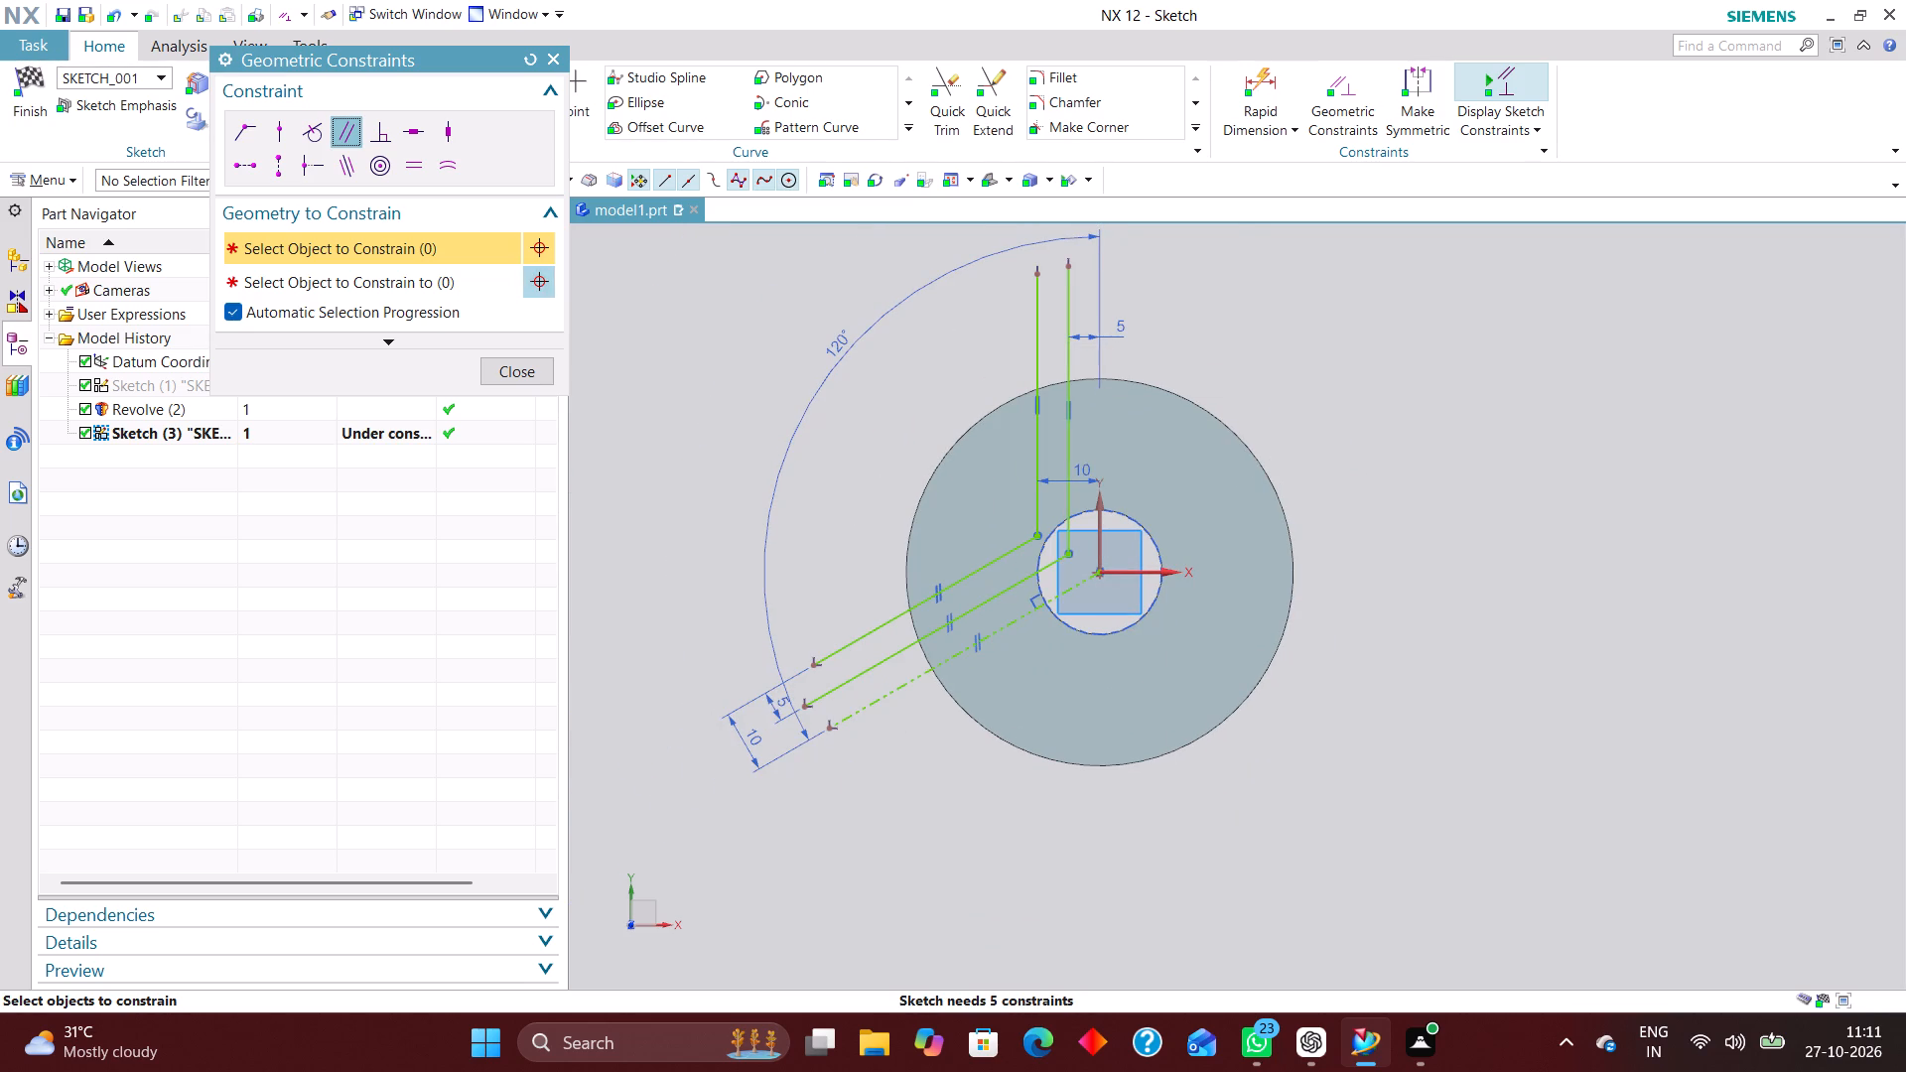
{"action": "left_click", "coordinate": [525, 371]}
Draw a circle of 62 mm diameter centred on the origin.
{"action": "left_click", "coordinate": [541, 79]}
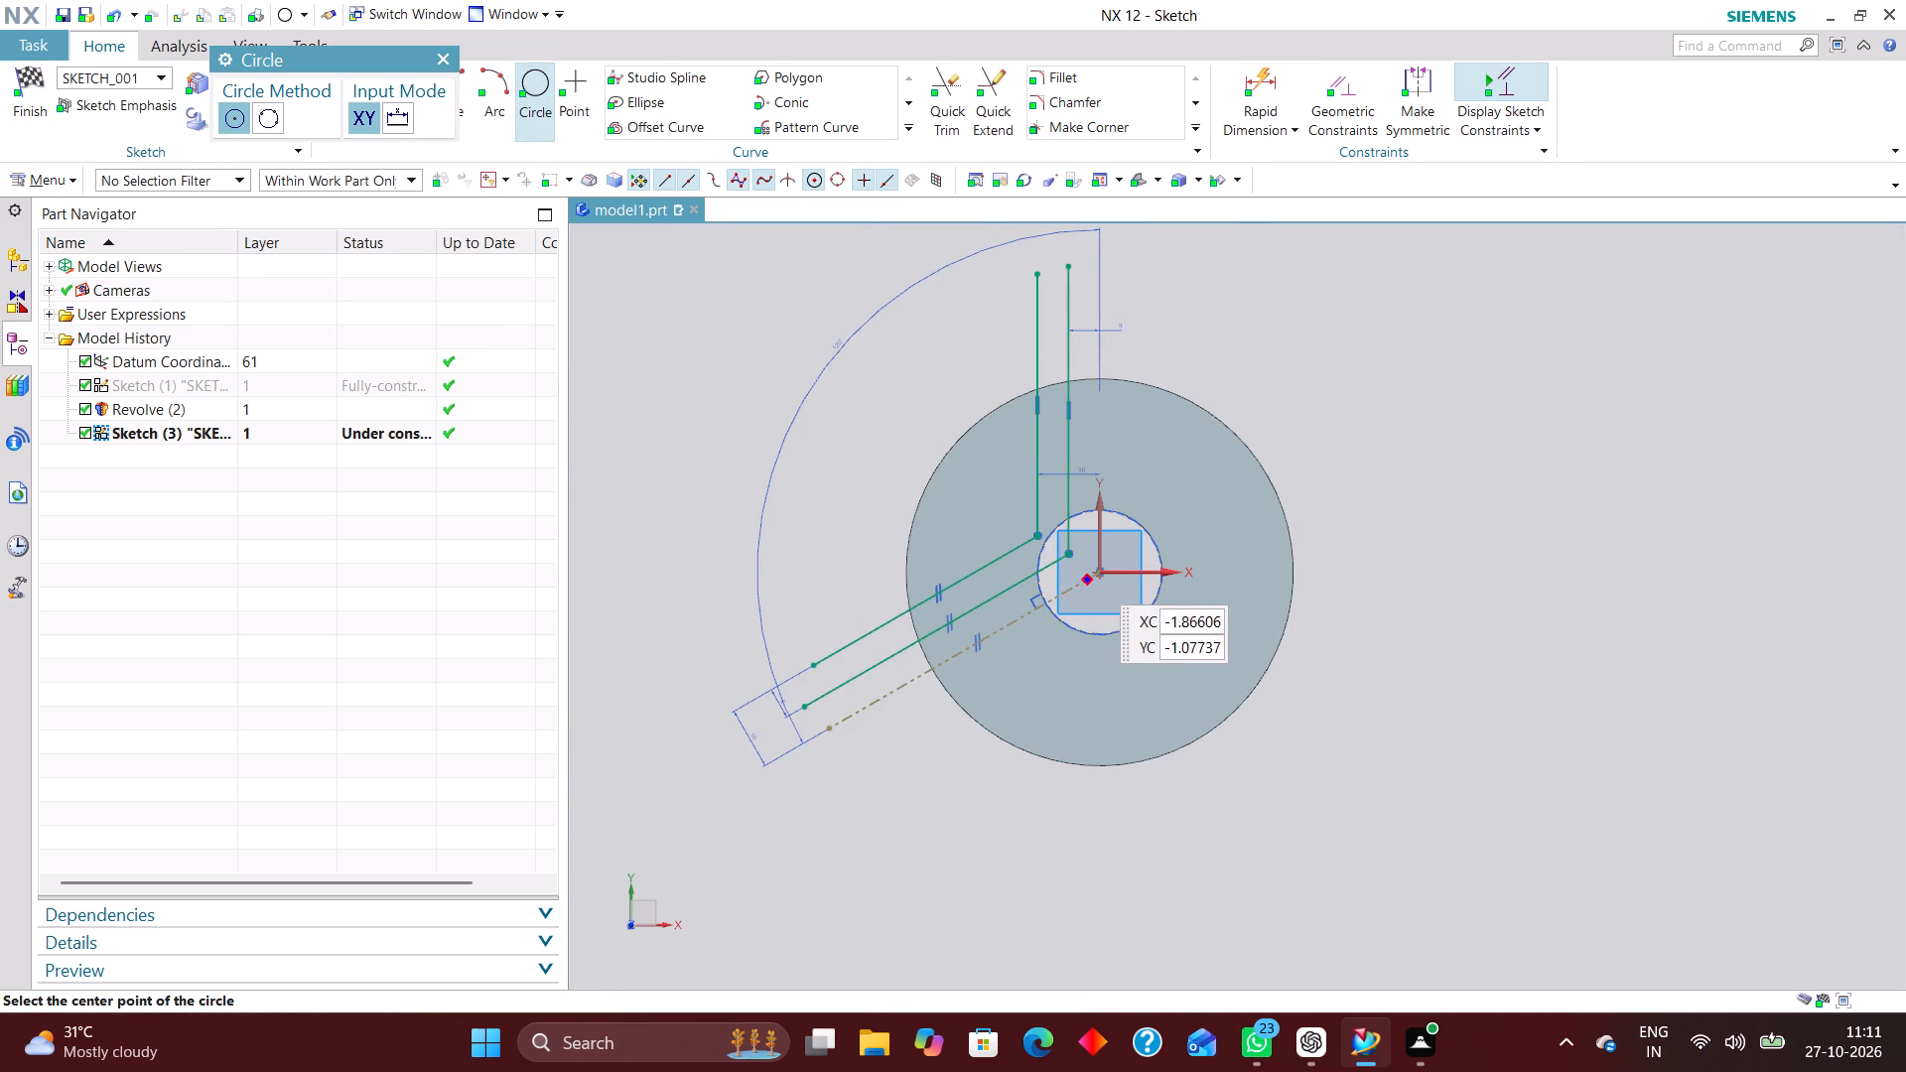
{"action": "left_click", "coordinate": [1102, 575]}
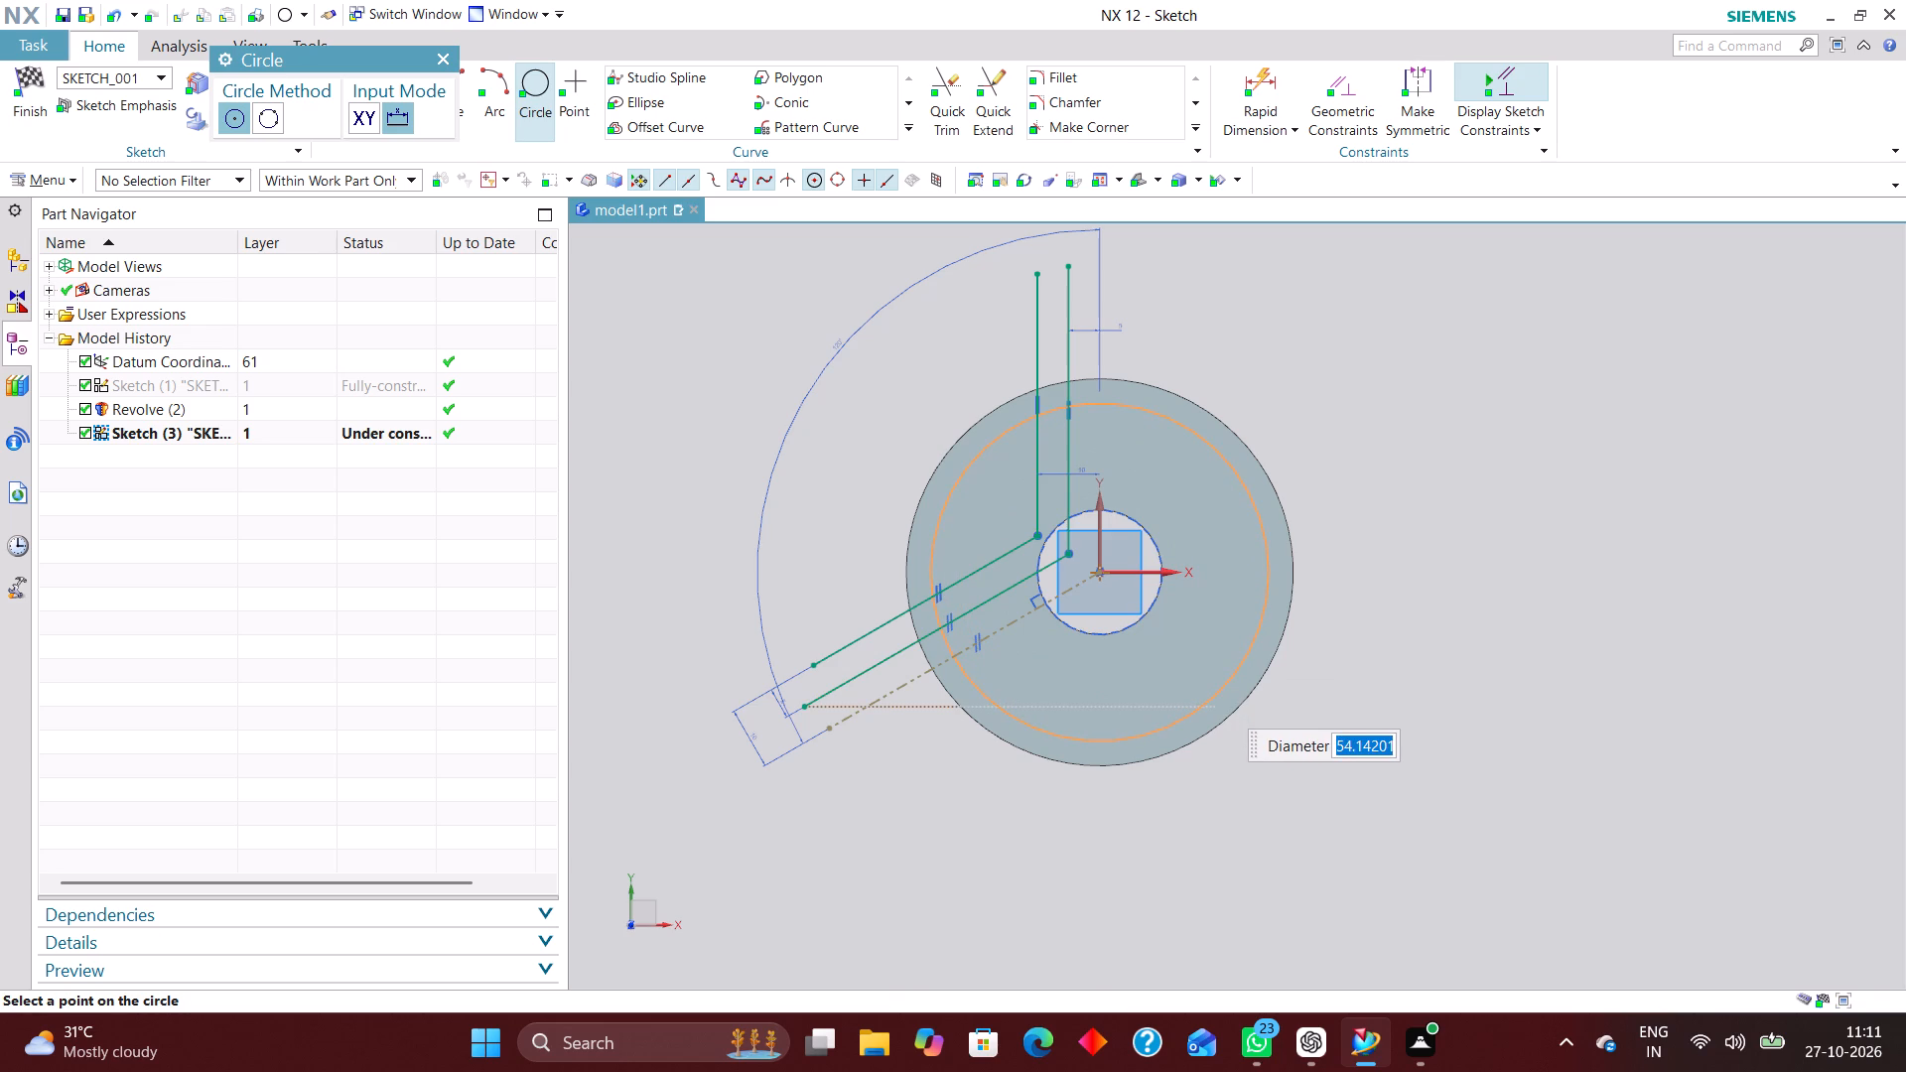
{"action": "type", "text": "62"}
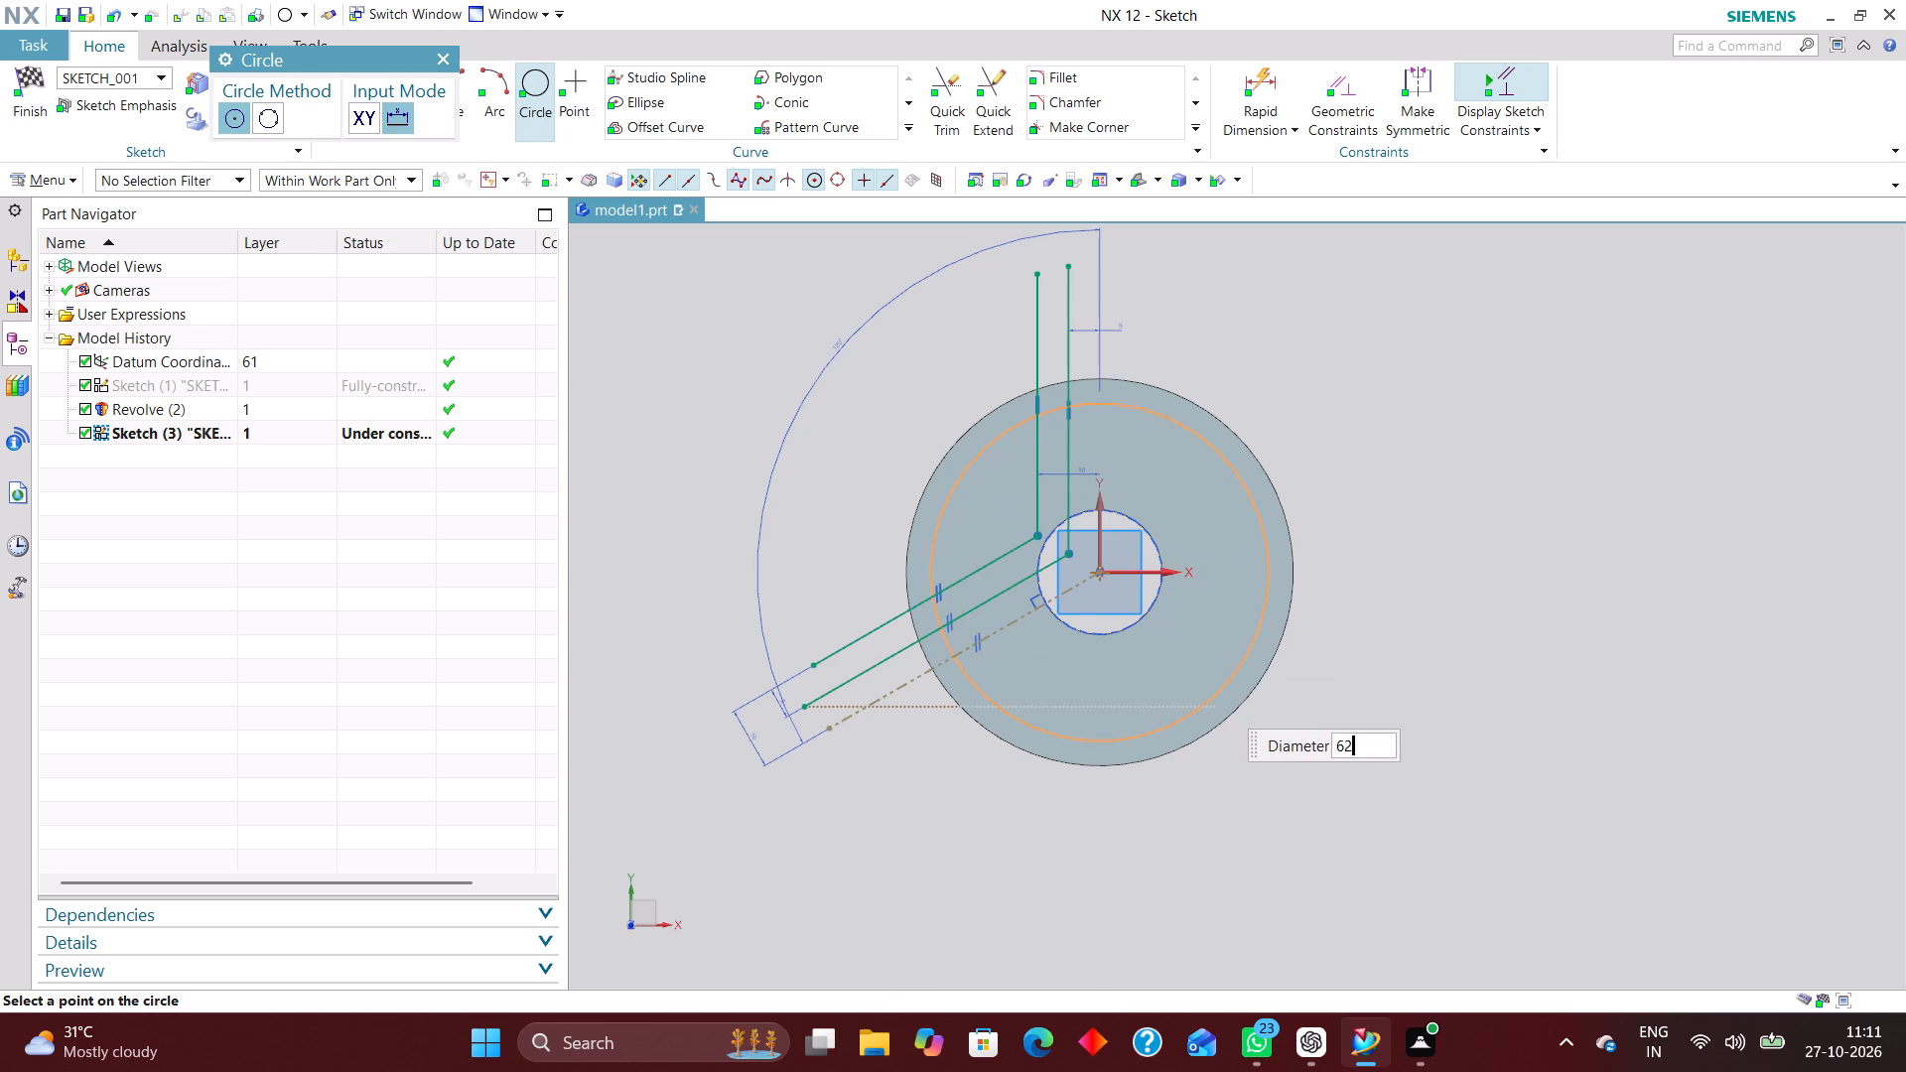
{"action": "key", "text": "Return"}
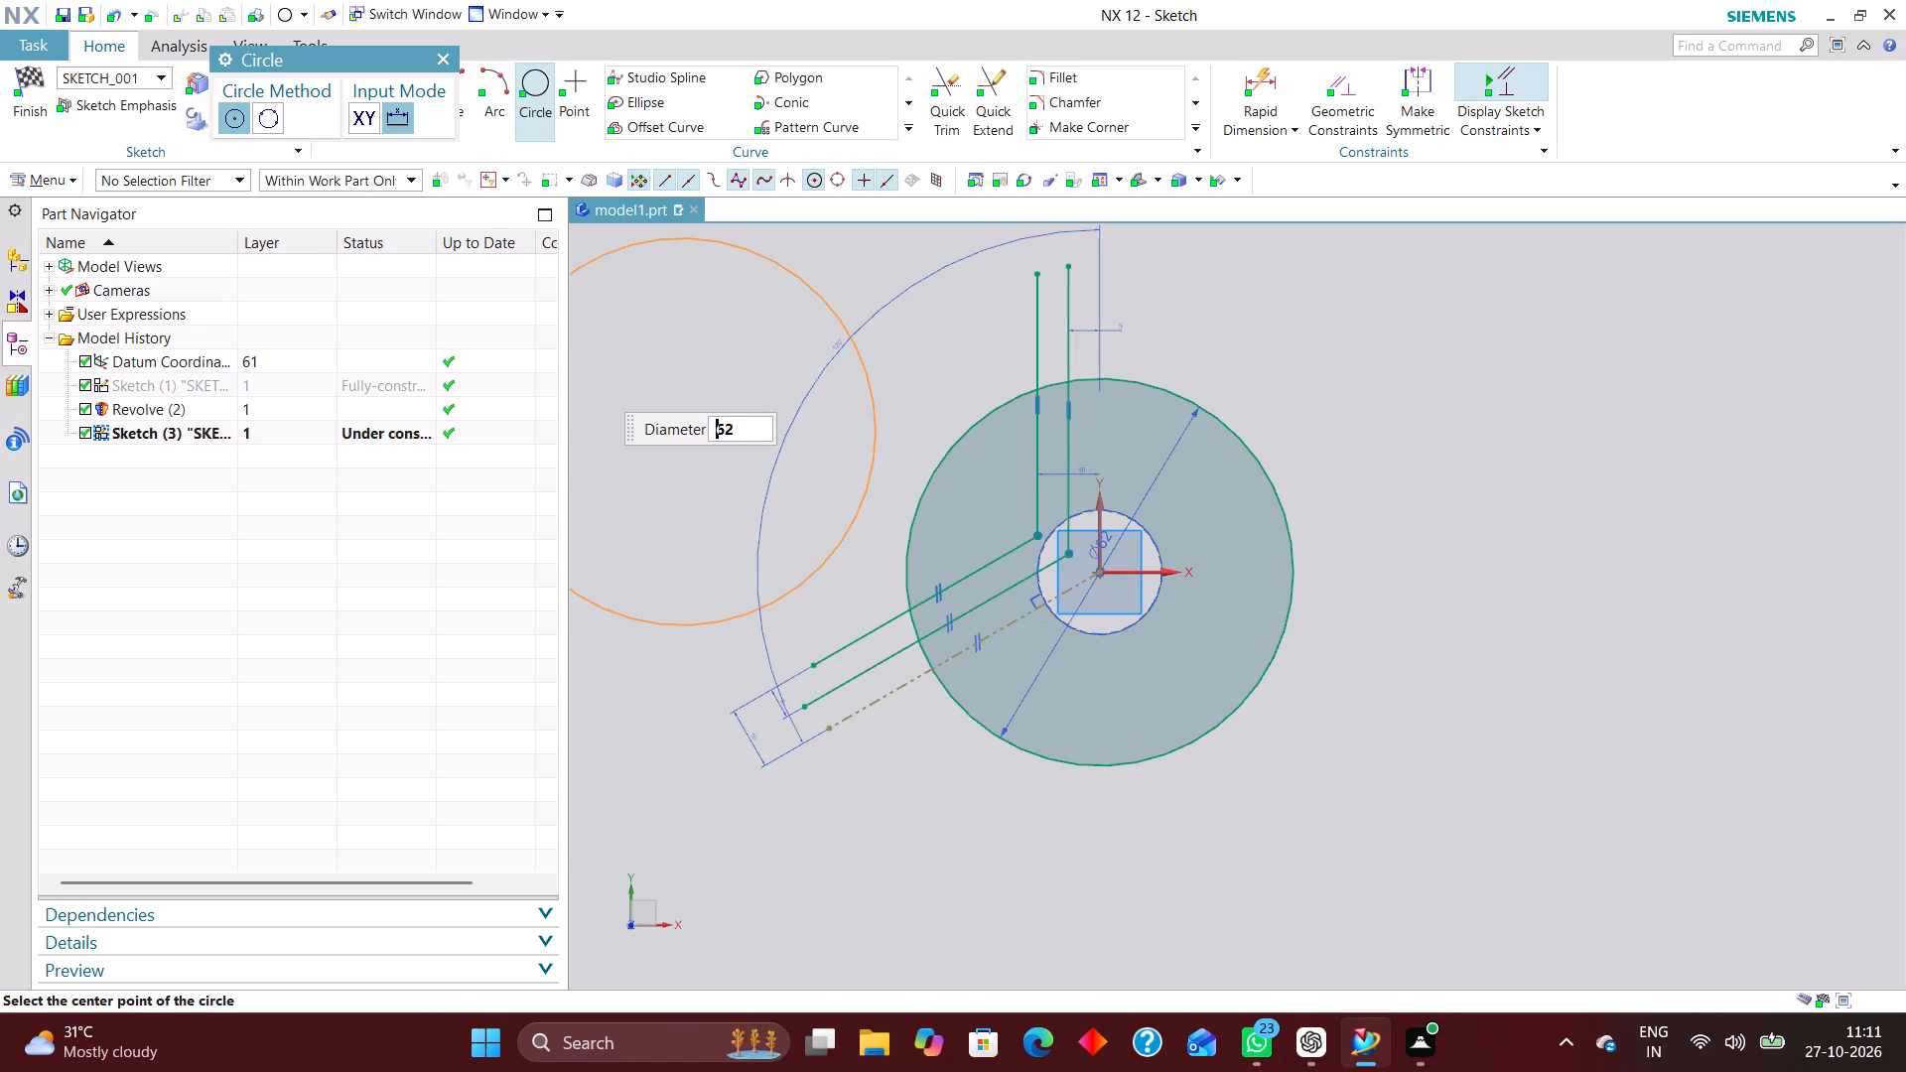
{"action": "left_click", "coordinate": [442, 49]}
{"action": "left_click", "coordinate": [446, 49]}
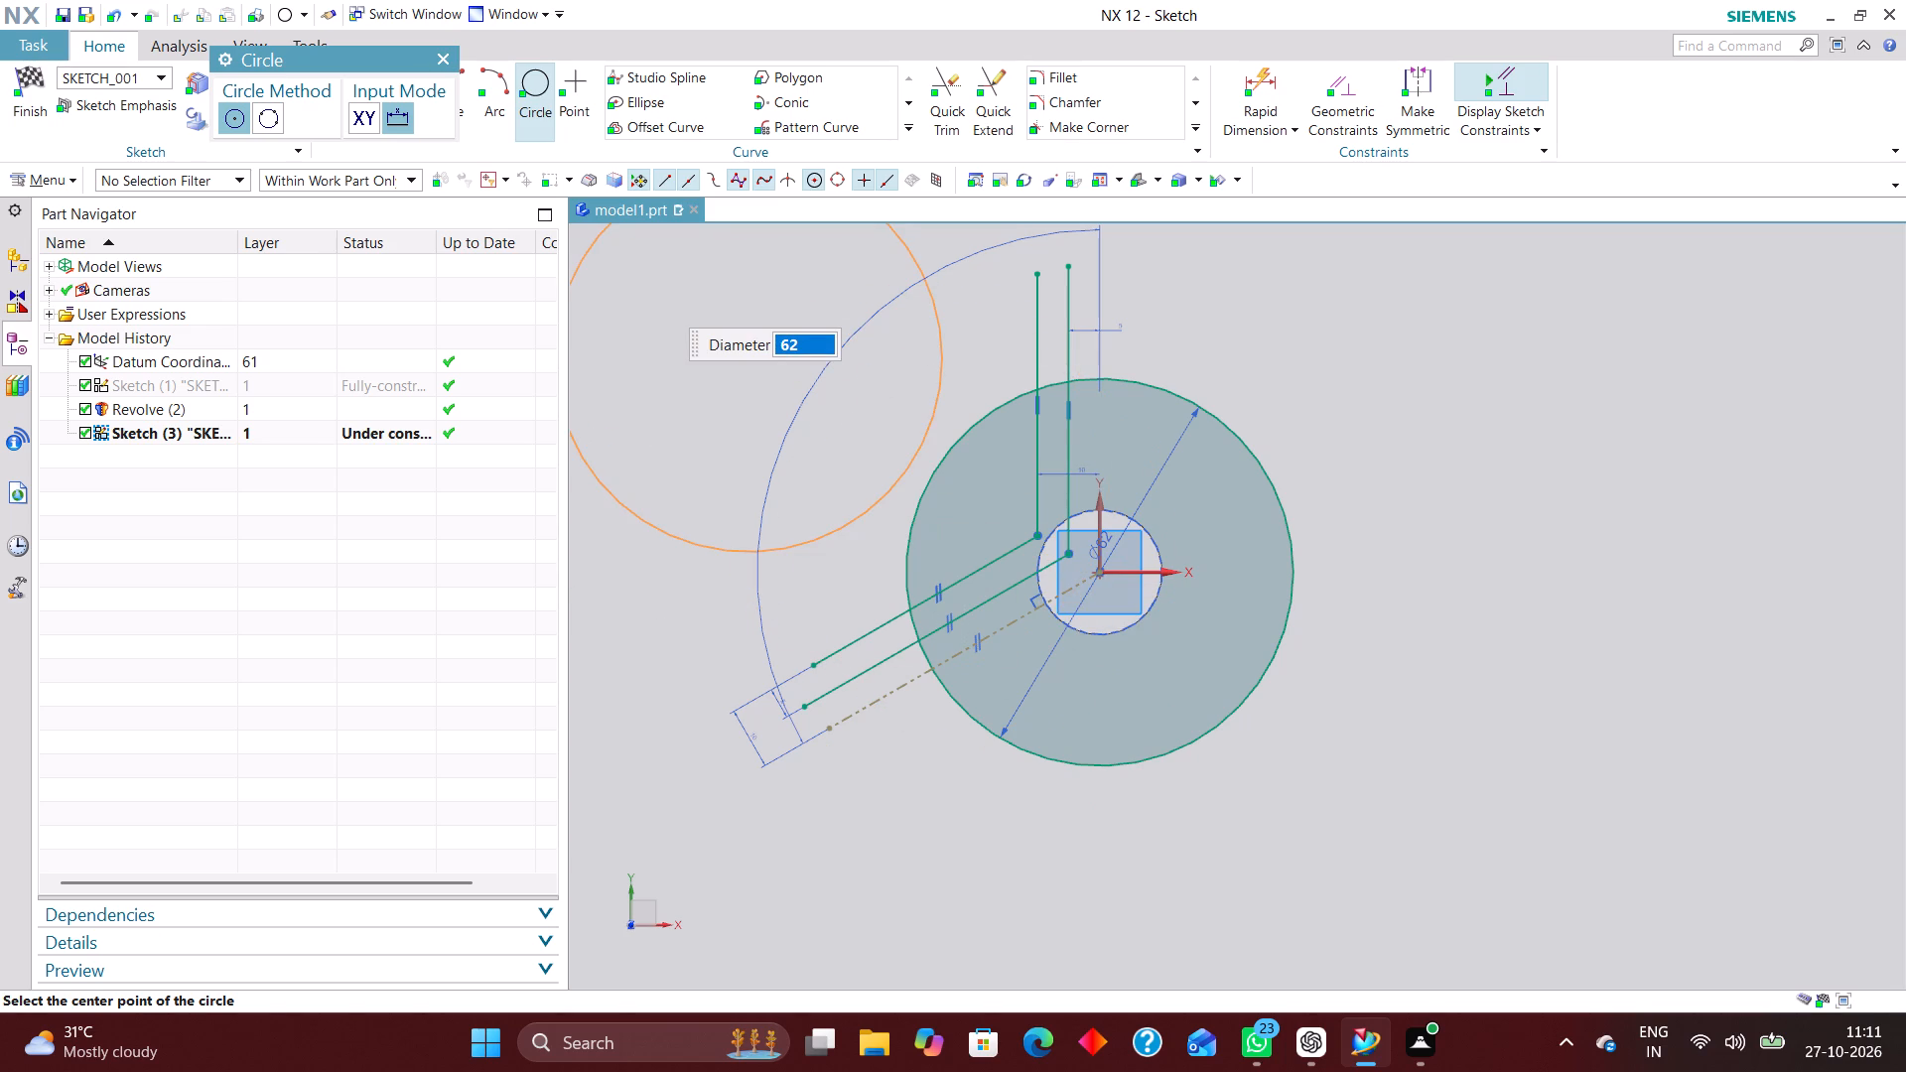
{"action": "left_click", "coordinate": [447, 59]}
Hide the revolved disc body.
{"action": "right_click_drag", "start_coordinate": [1206, 473], "coordinate": [1219, 588]}
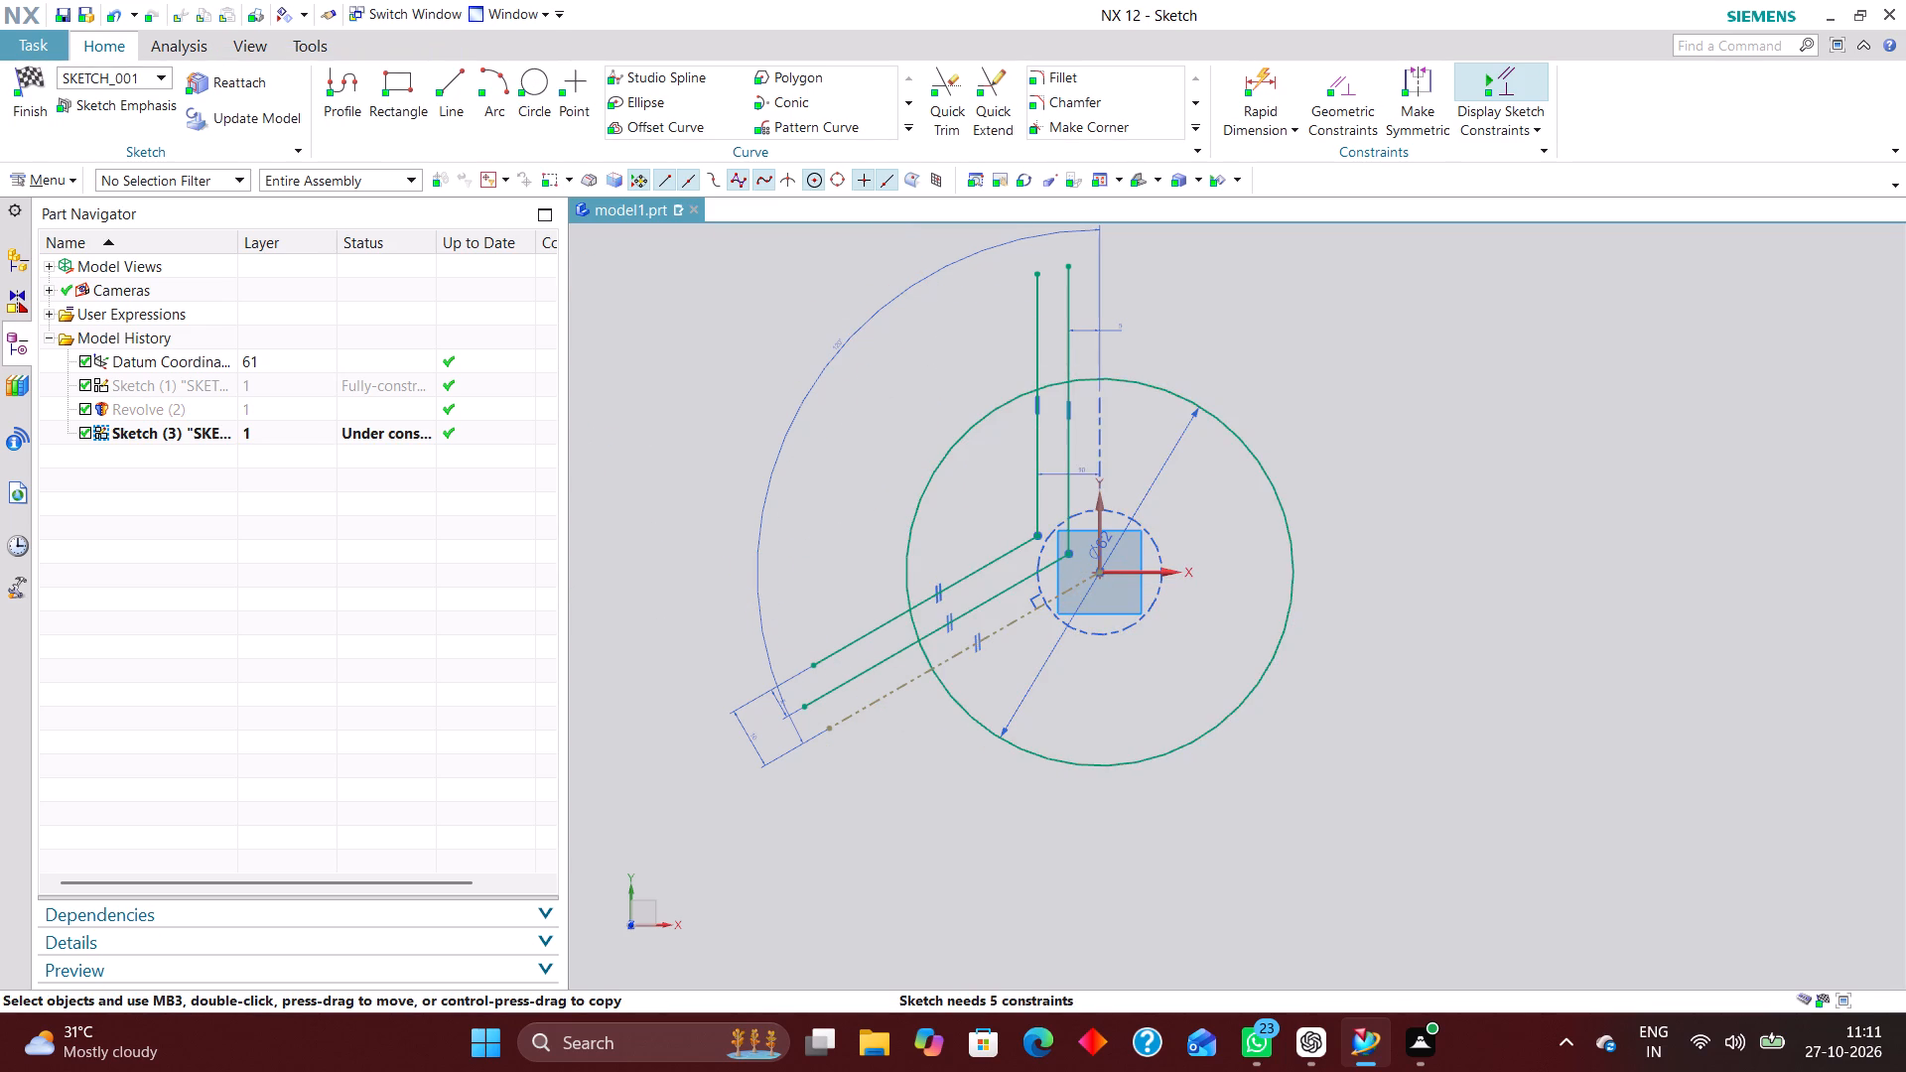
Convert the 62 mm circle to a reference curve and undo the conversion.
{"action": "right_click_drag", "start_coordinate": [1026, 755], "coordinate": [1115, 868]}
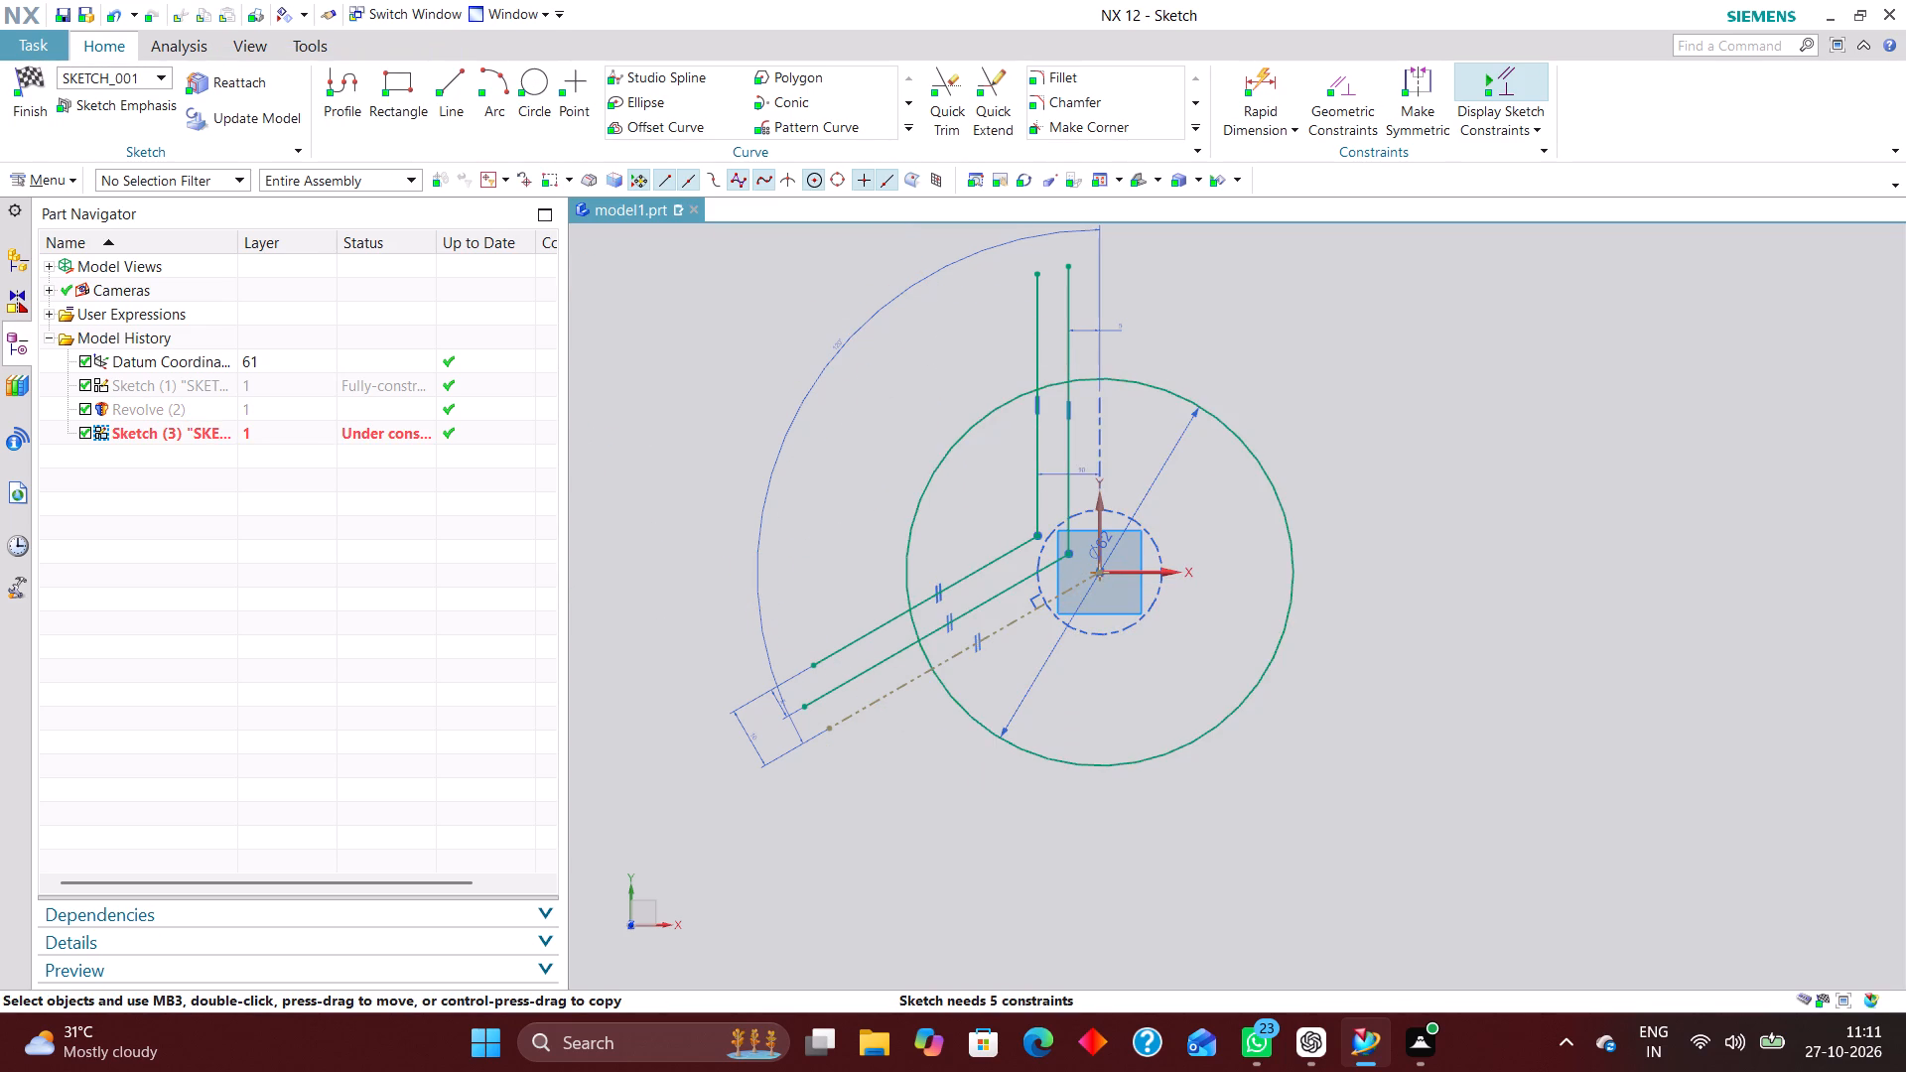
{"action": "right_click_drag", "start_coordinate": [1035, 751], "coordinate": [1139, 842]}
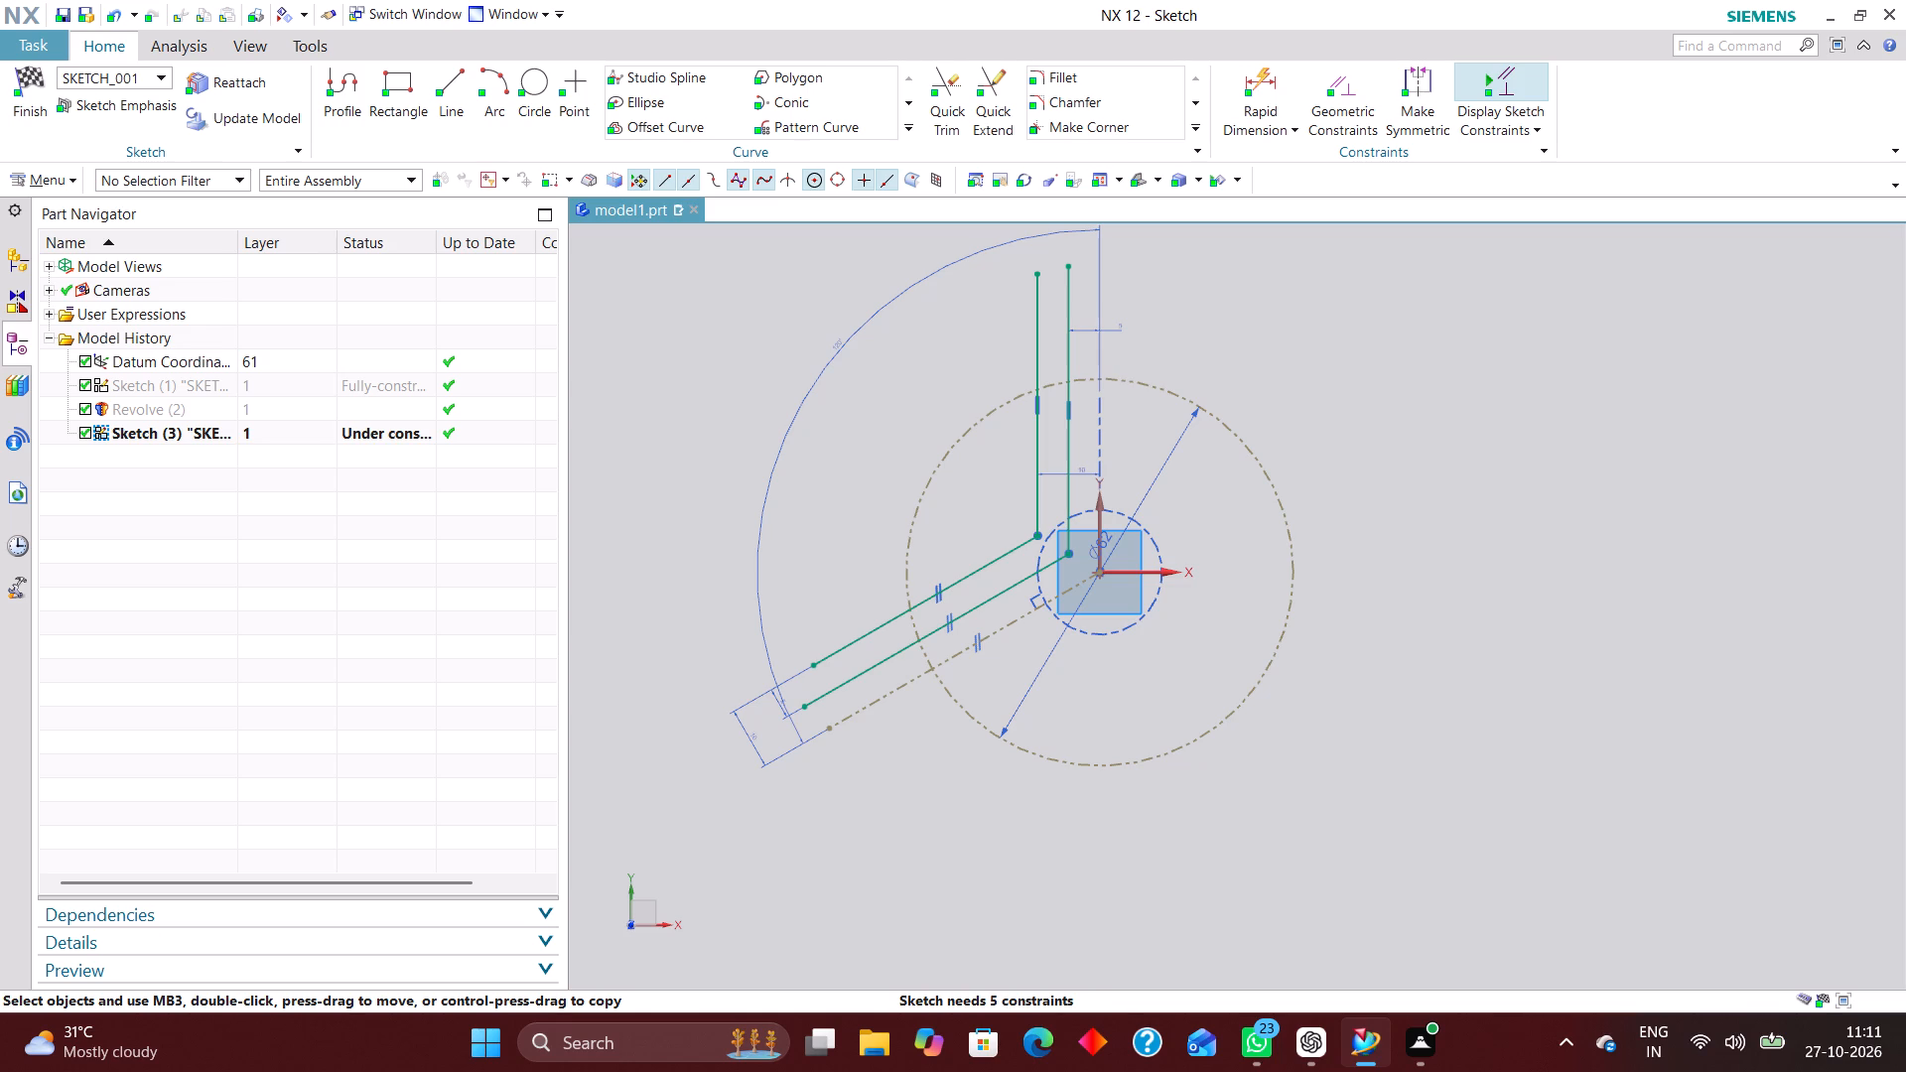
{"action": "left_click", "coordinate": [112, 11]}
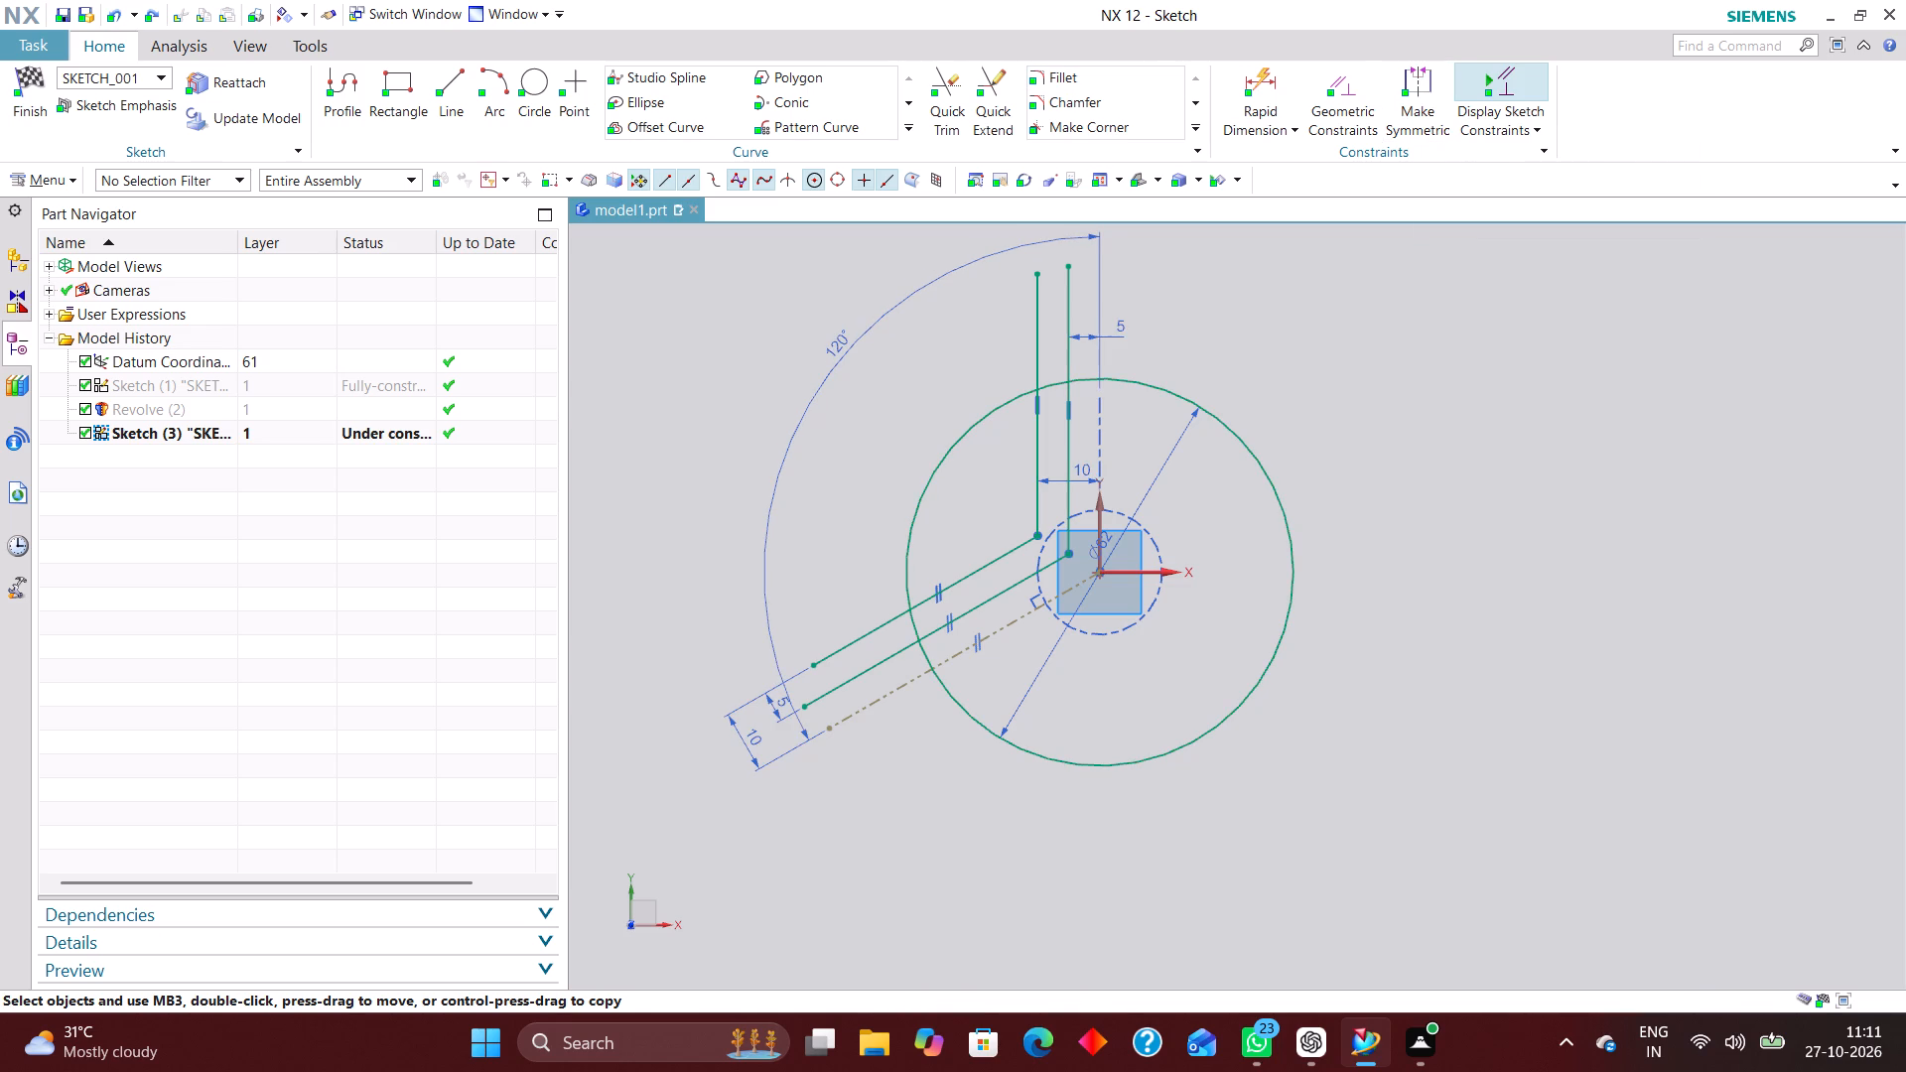
Trim the ends of both slanted lines and both vertical lines that extend outside the 62 mm circle.
{"action": "left_click", "coordinate": [951, 88]}
{"action": "scroll", "coordinate": [854, 655], "scroll_direction": "up", "scroll_amount": 5}
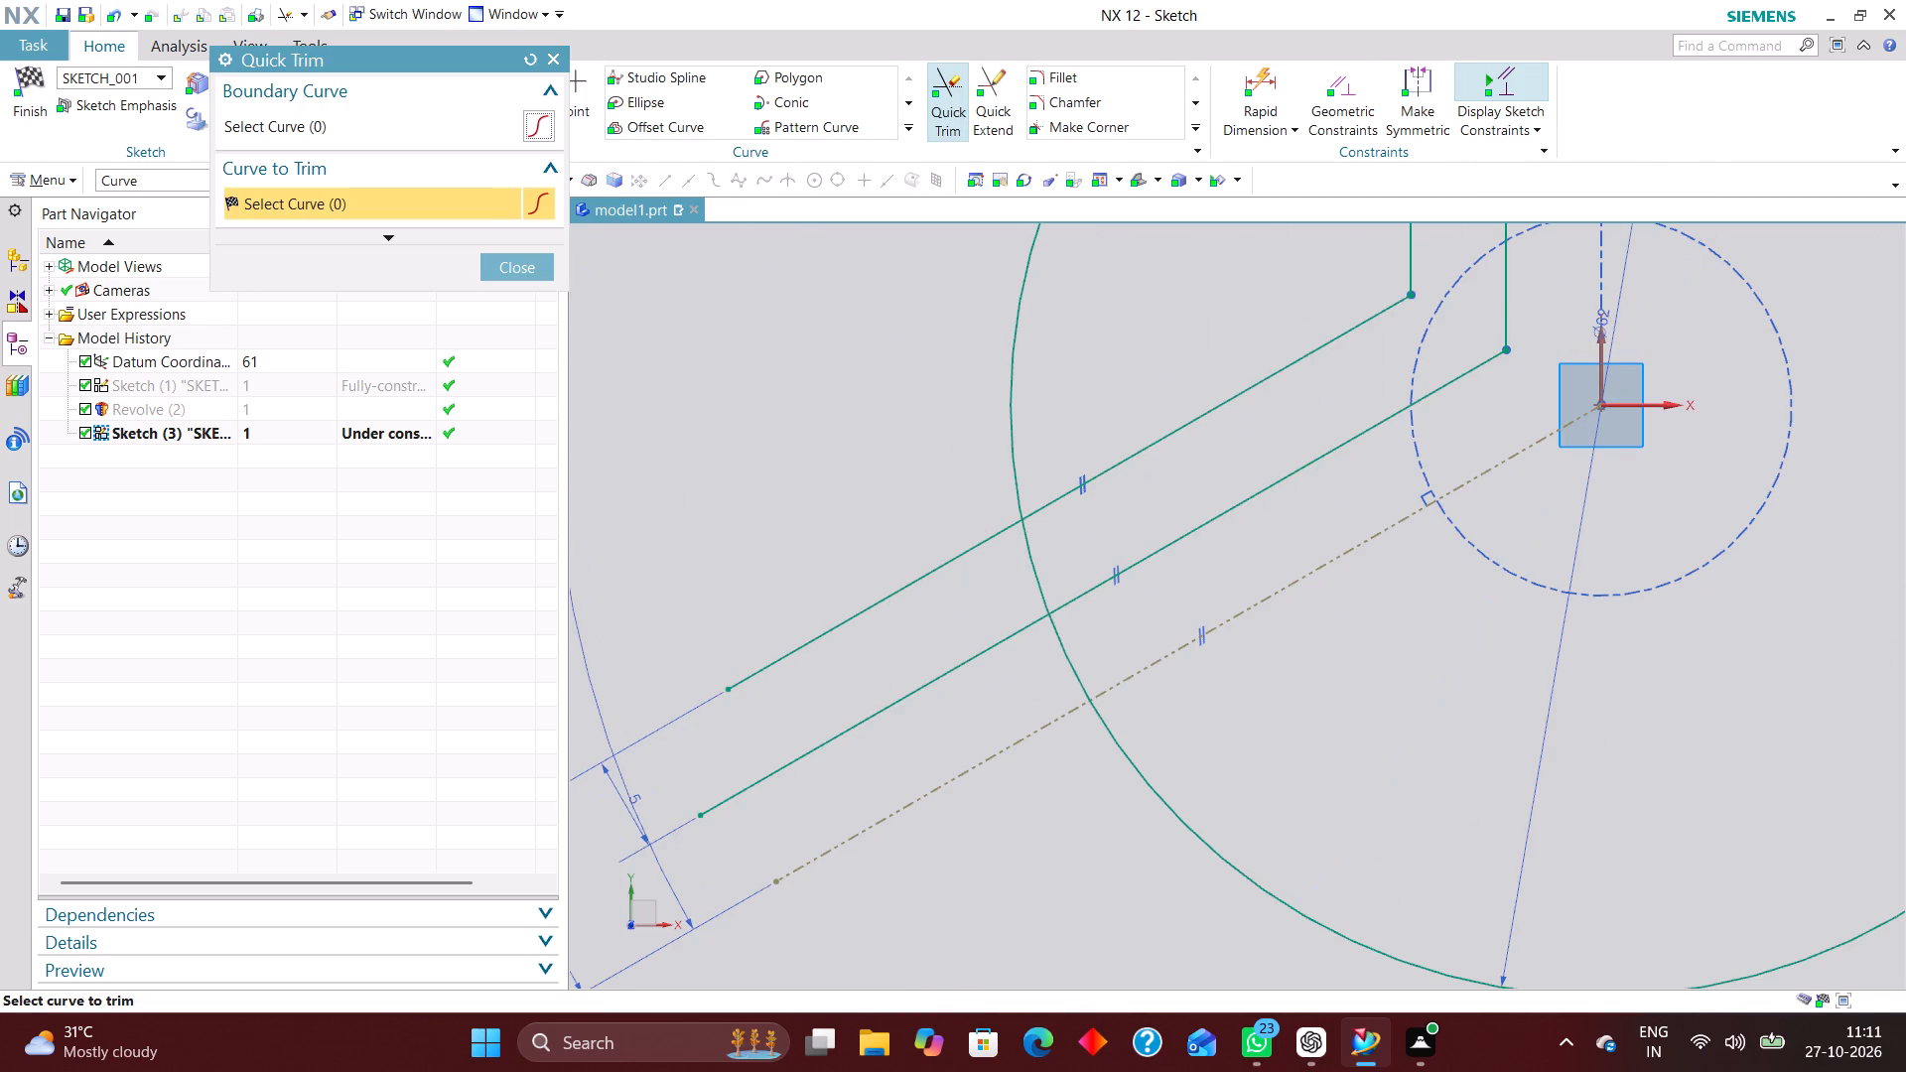
{"action": "left_click", "coordinate": [896, 583]}
{"action": "left_click", "coordinate": [963, 659]}
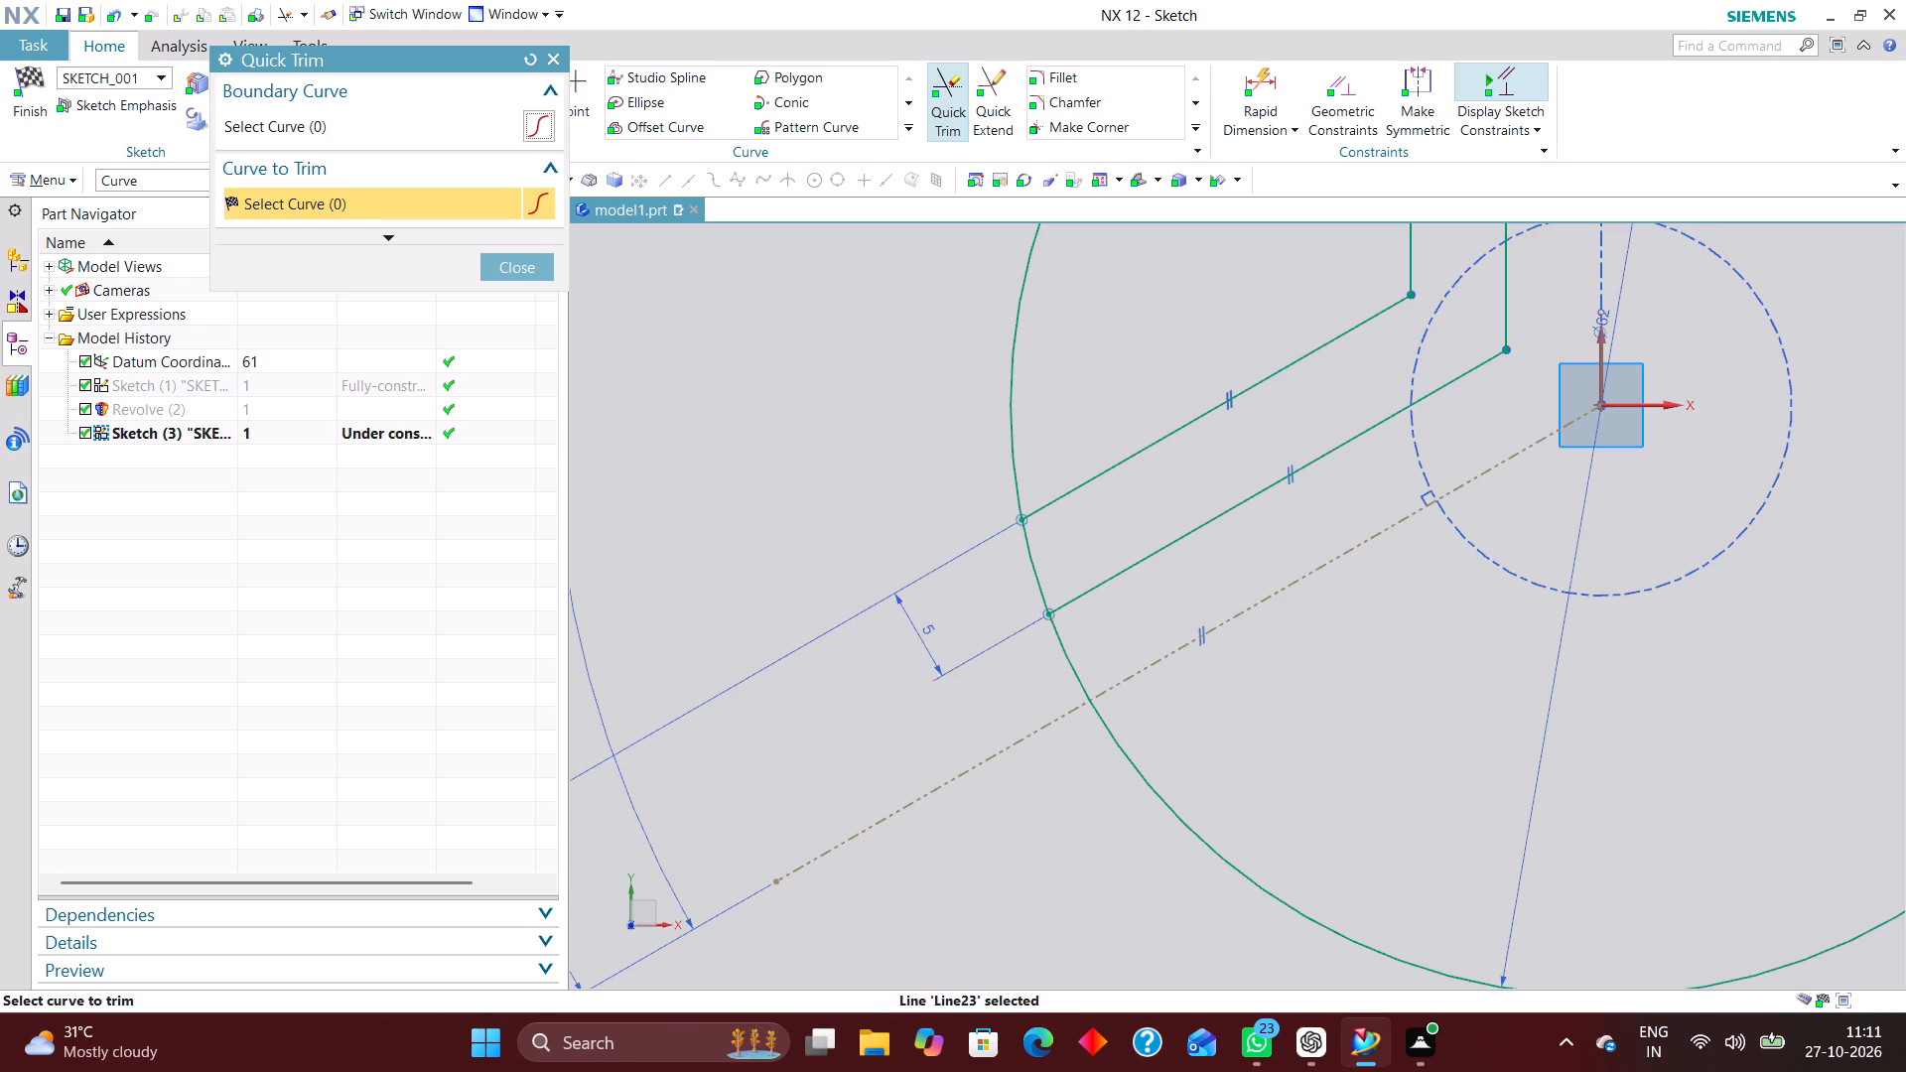
{"action": "scroll", "coordinate": [910, 644], "scroll_direction": "down", "scroll_amount": 5}
{"action": "scroll", "coordinate": [1066, 355], "scroll_direction": "up", "scroll_amount": 4}
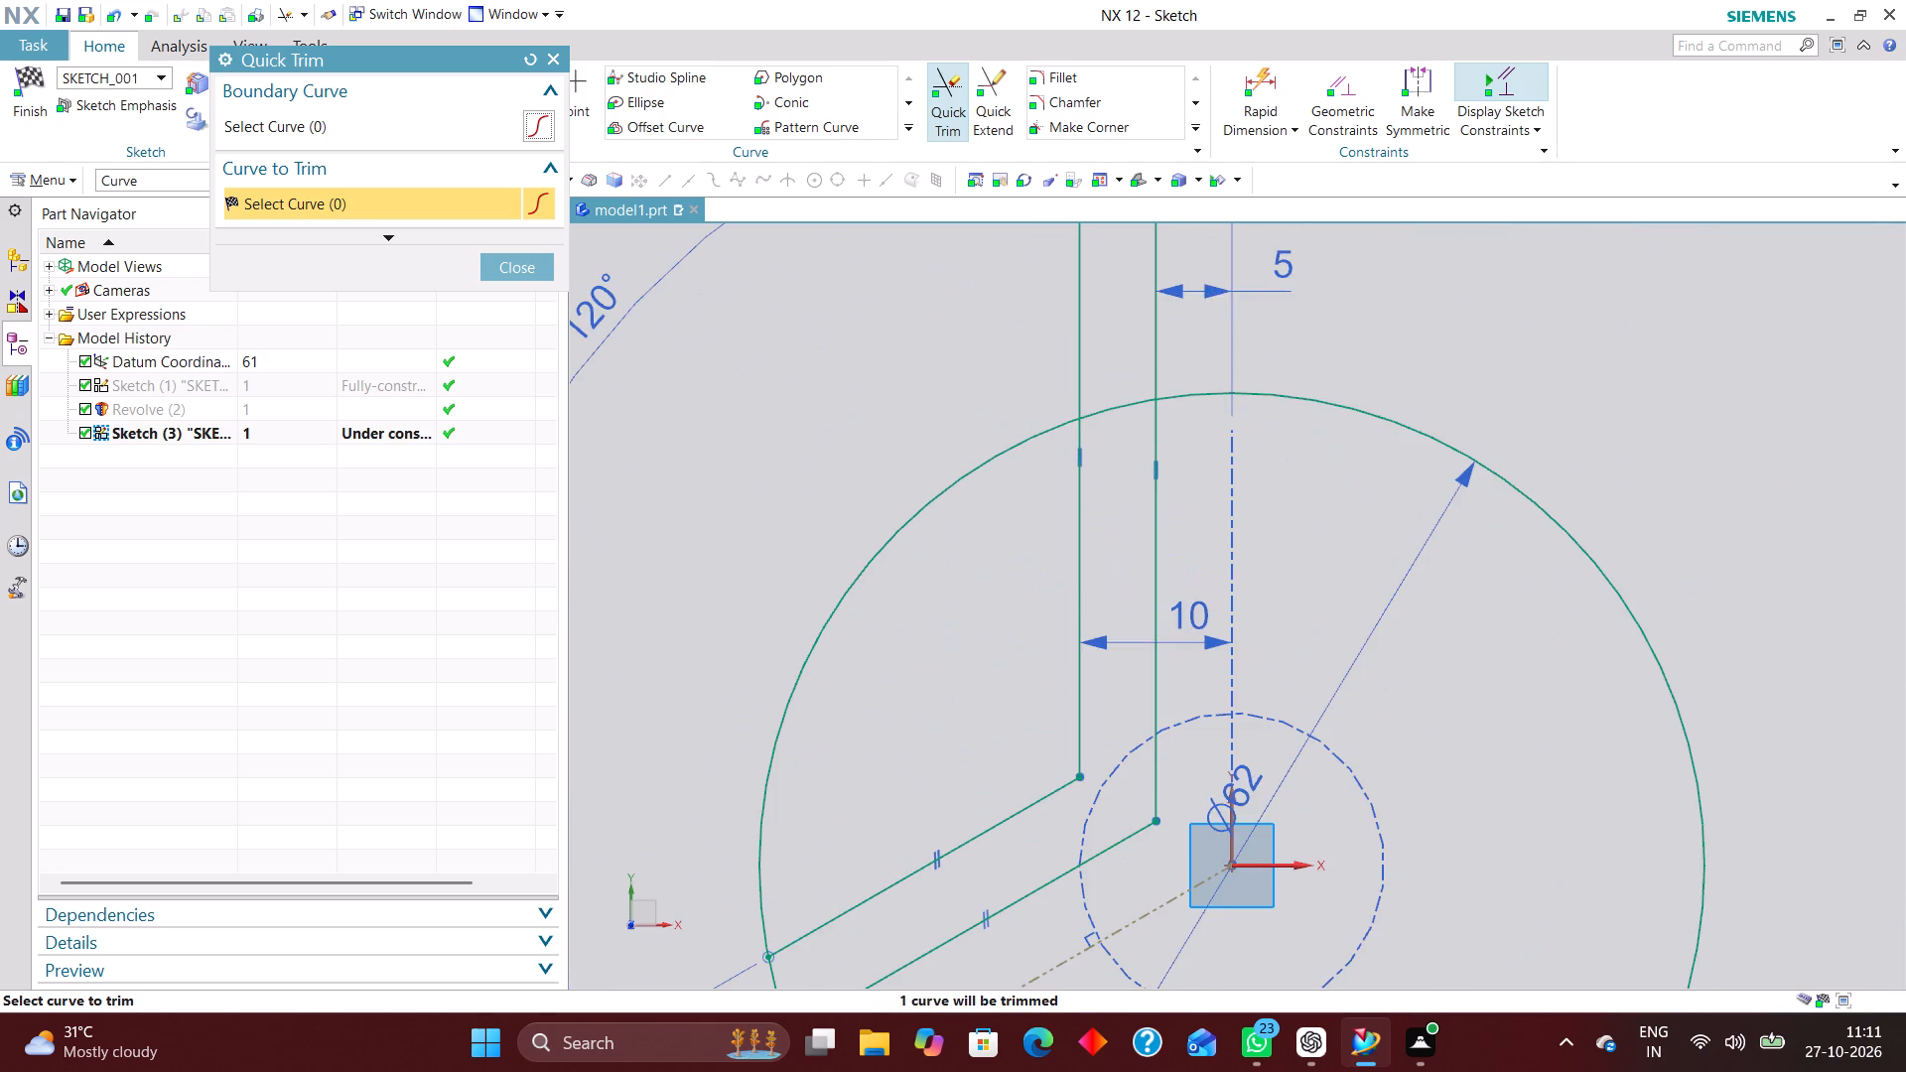
{"action": "left_click", "coordinate": [1075, 365]}
{"action": "left_click", "coordinate": [1157, 342]}
{"action": "scroll", "coordinate": [1044, 346], "scroll_direction": "down", "scroll_amount": 3}
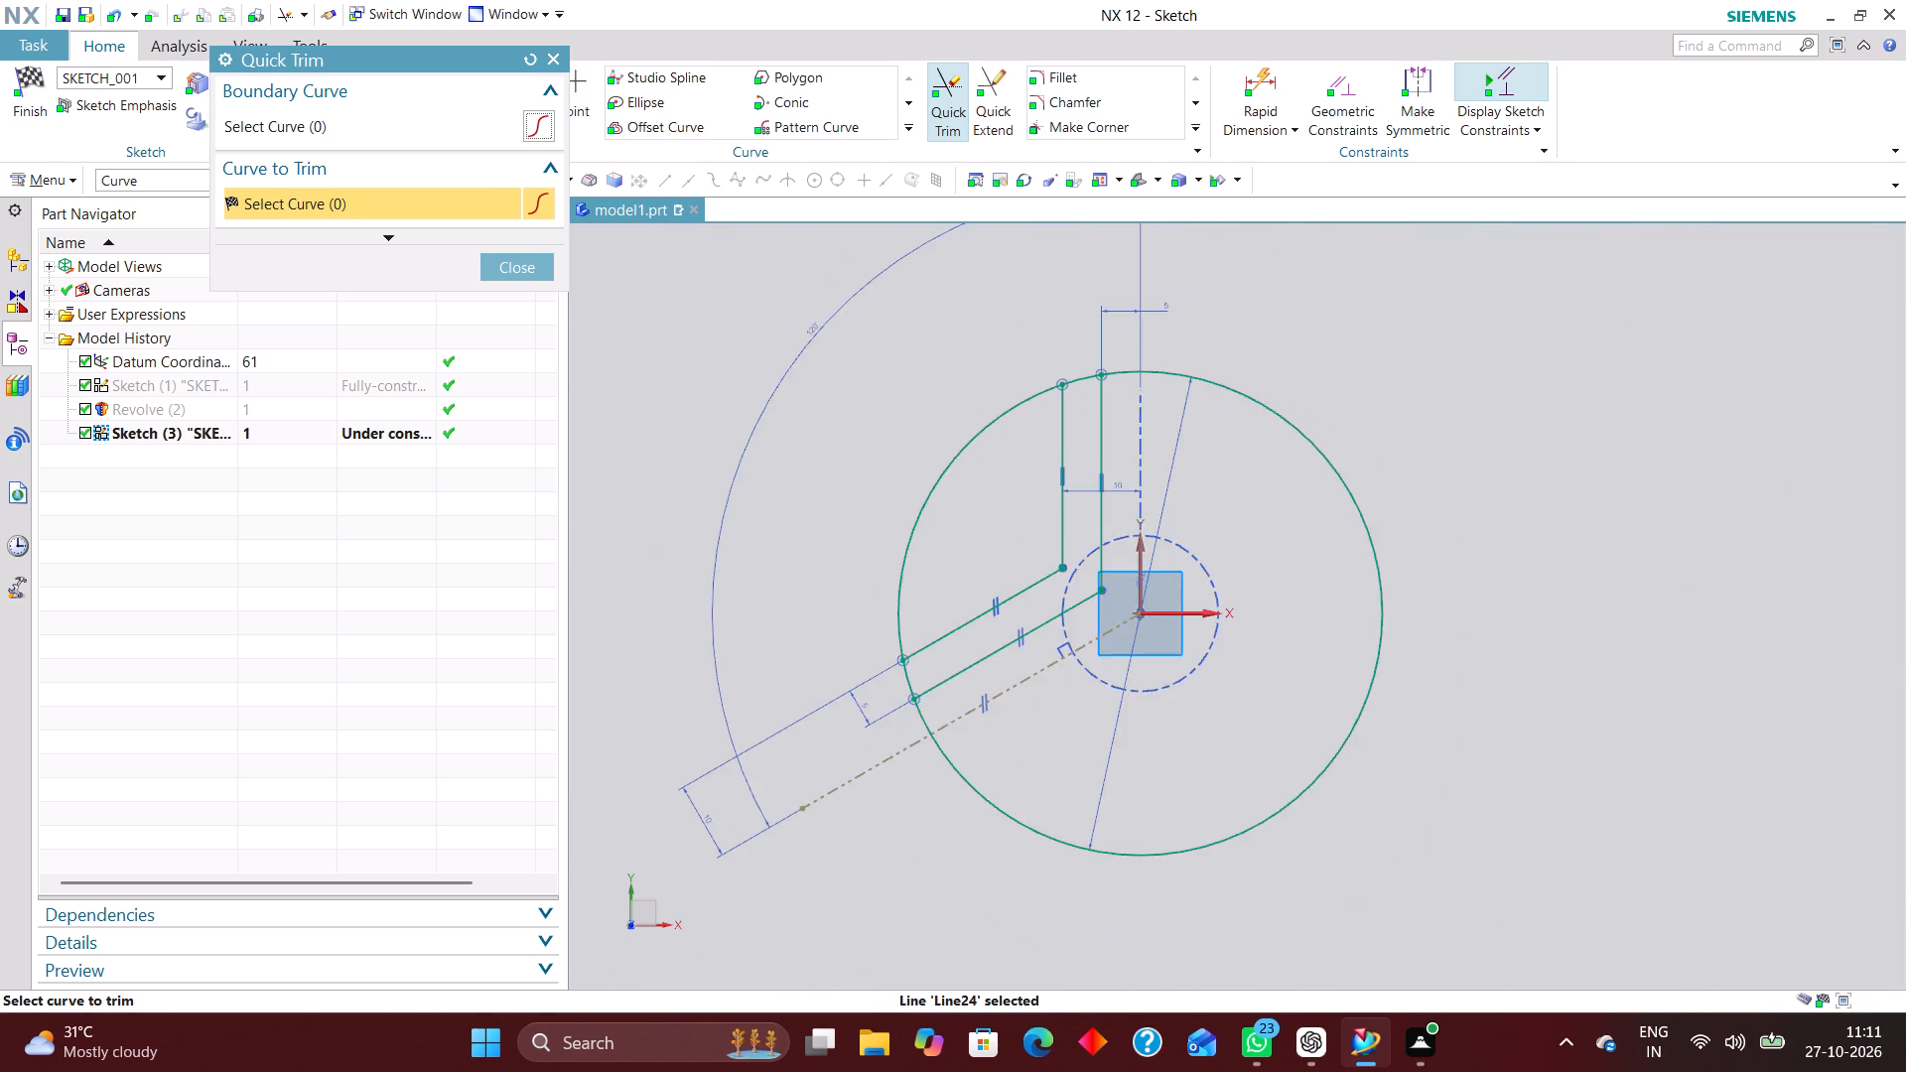
Trim the 62 mm circle so only the short arcs closing the ends of the slanted and vertical arms remain.
{"action": "scroll", "coordinate": [995, 601], "scroll_direction": "up", "scroll_amount": 4}
{"action": "left_click", "coordinate": [772, 499]}
{"action": "scroll", "coordinate": [878, 437], "scroll_direction": "down", "scroll_amount": 4}
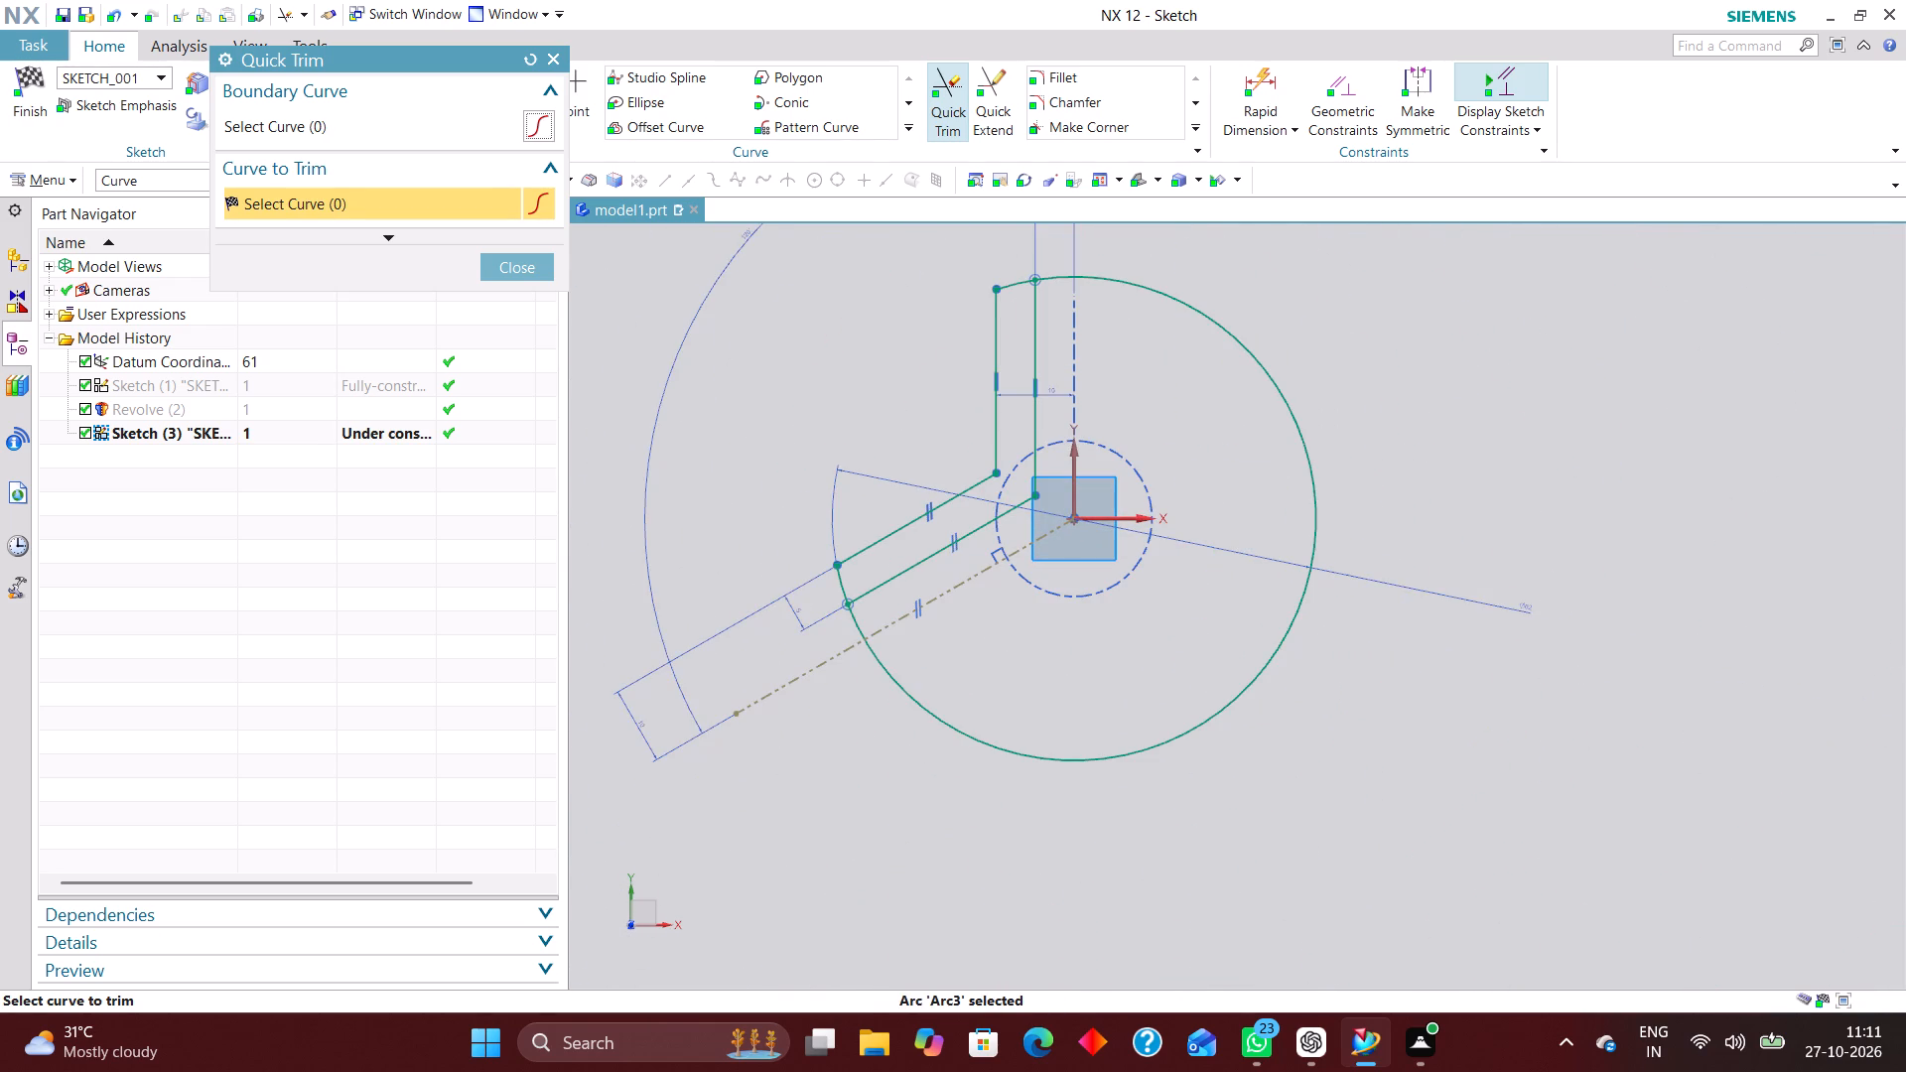
{"action": "left_click", "coordinate": [942, 726]}
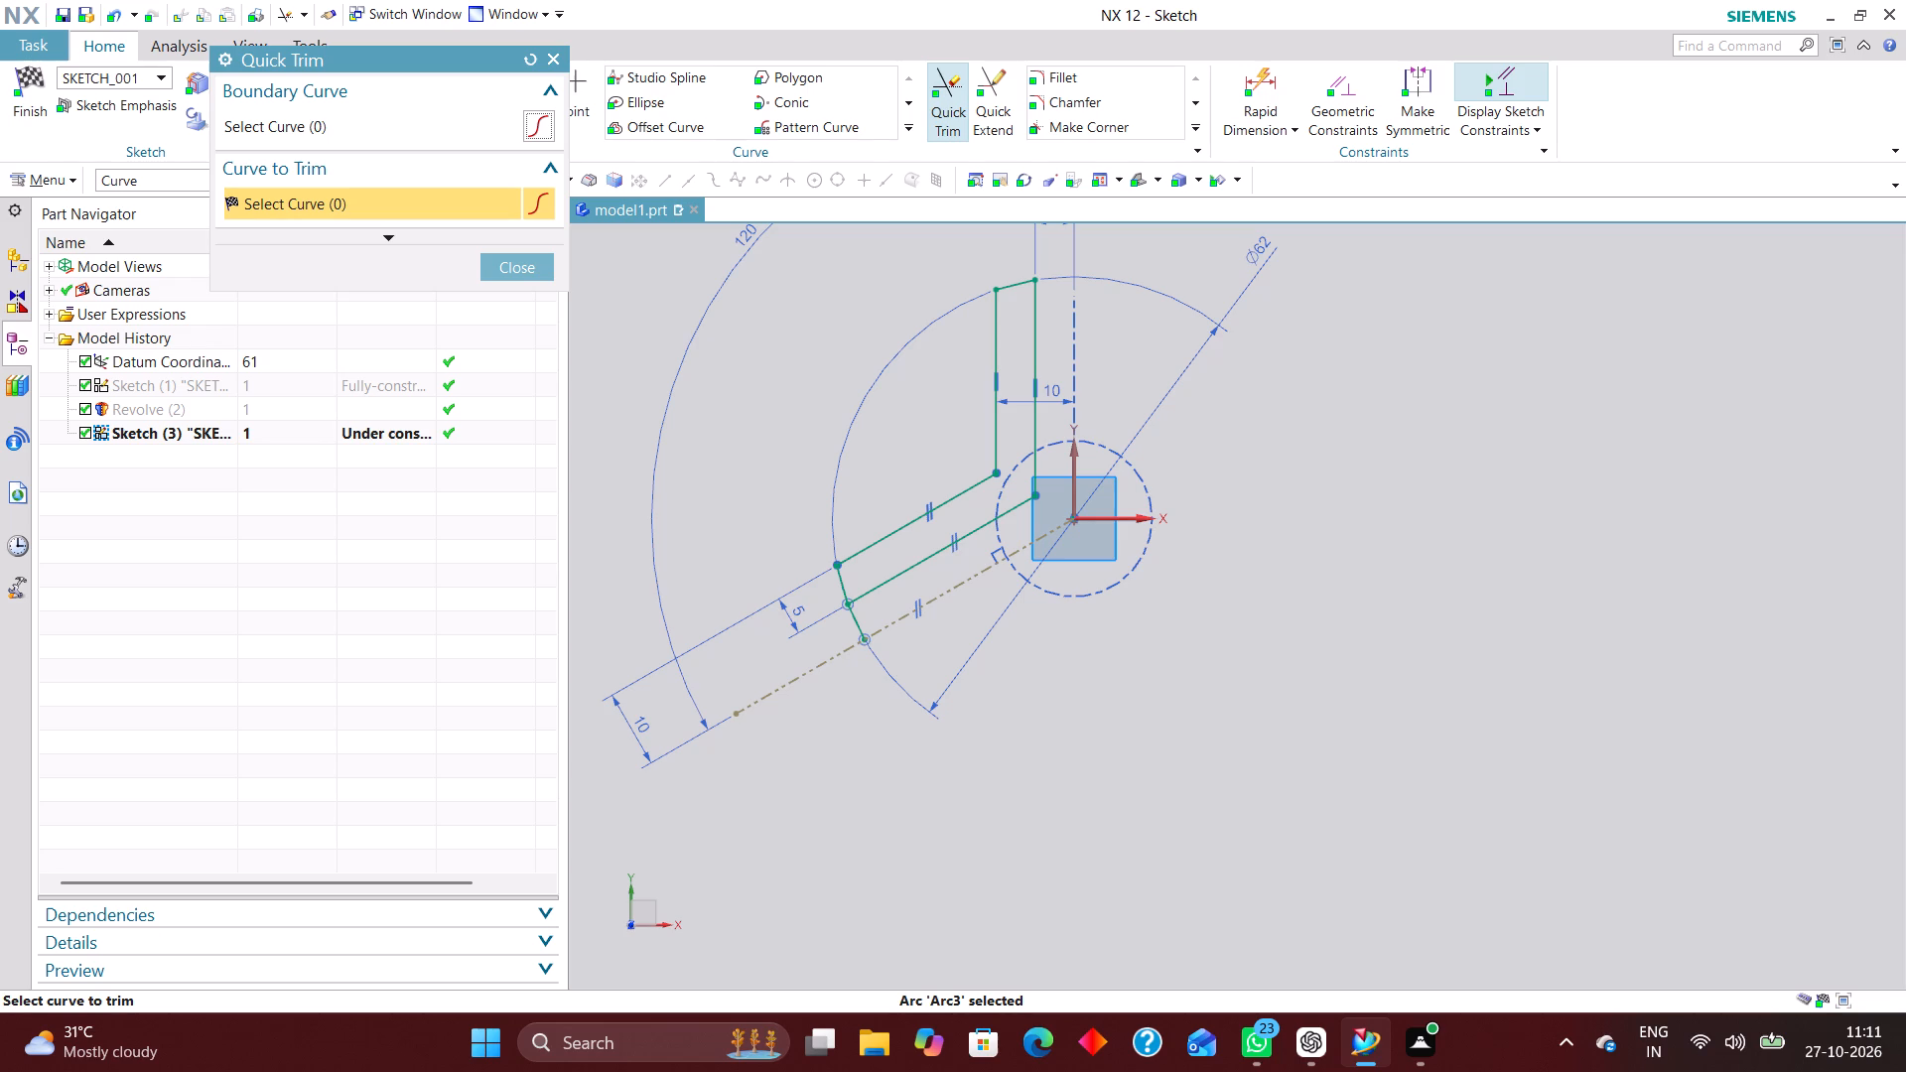
{"action": "scroll", "coordinate": [875, 637], "scroll_direction": "up", "scroll_amount": 5}
{"action": "left_click", "coordinate": [832, 623]}
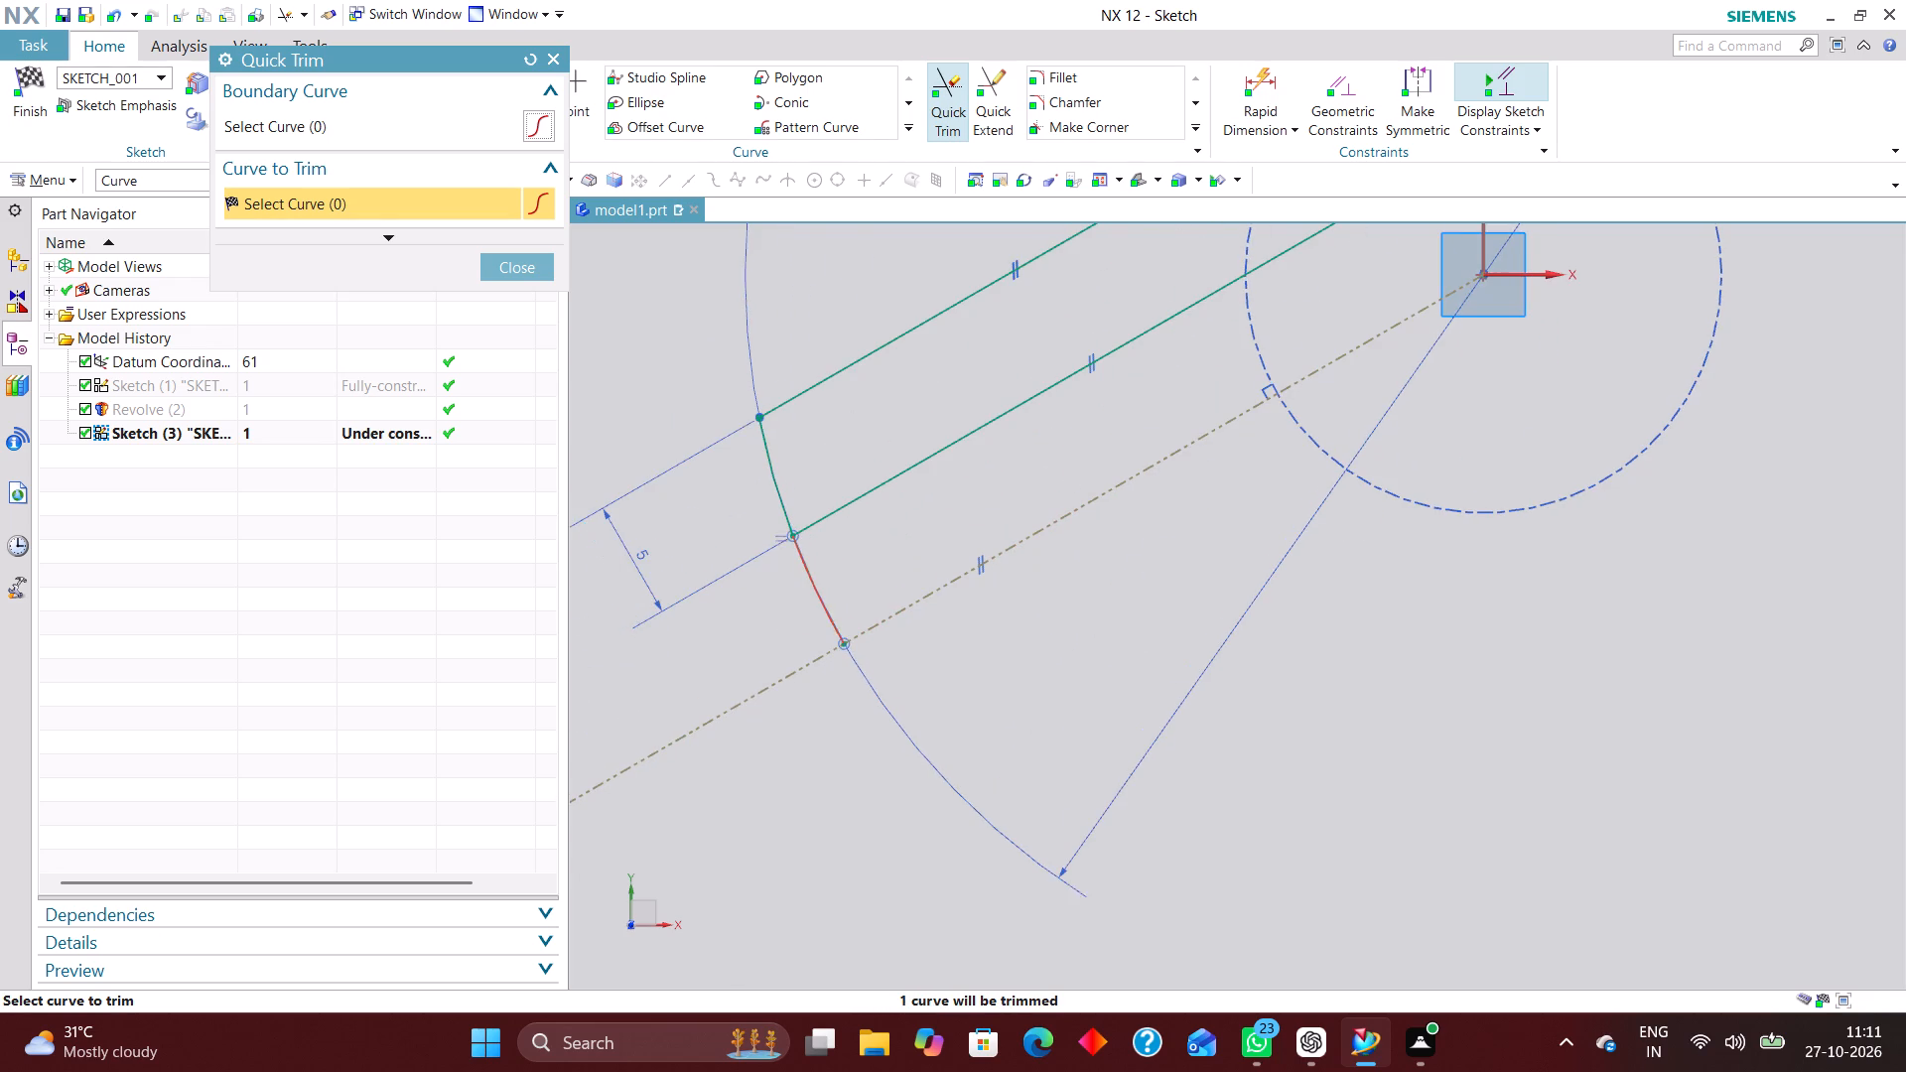
{"action": "scroll", "coordinate": [856, 578], "scroll_direction": "down", "scroll_amount": 7}
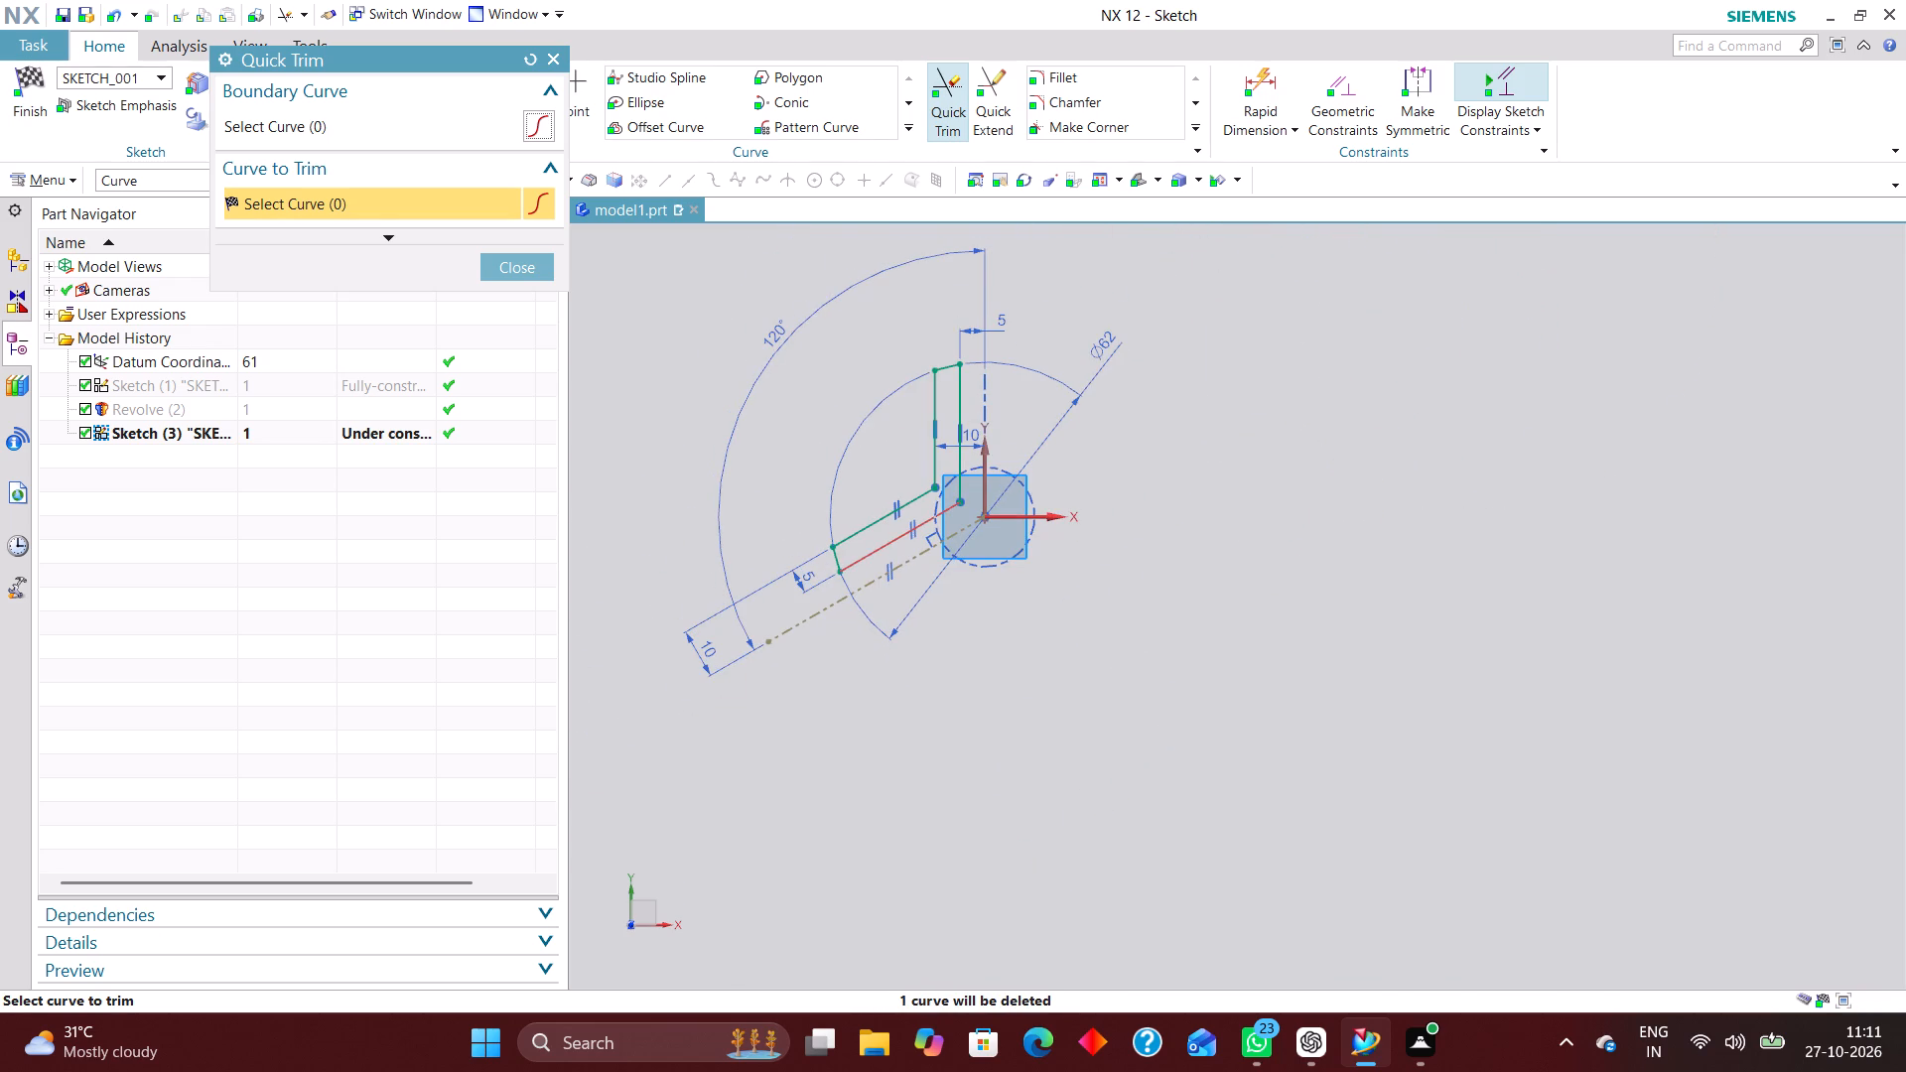
End trimming and finish the angled arm sketch.
{"action": "left_click", "coordinate": [522, 256]}
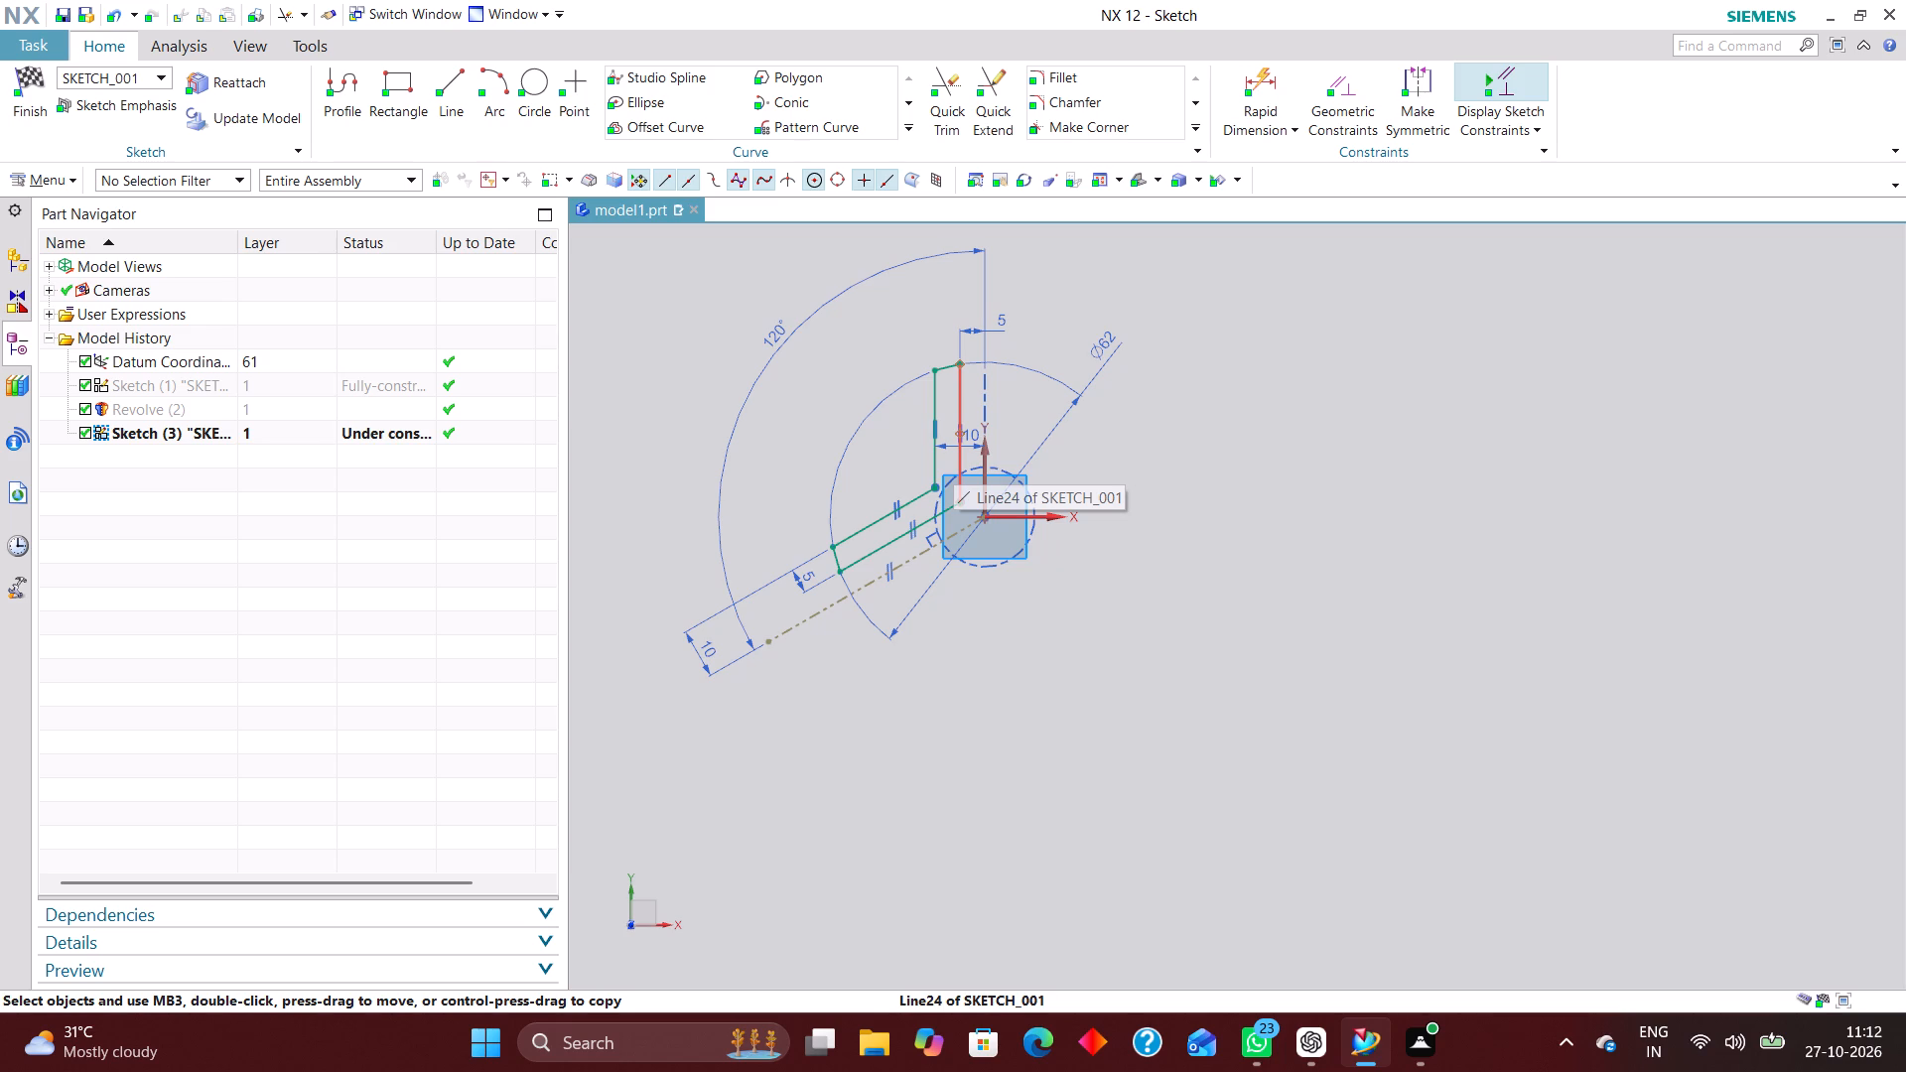
{"action": "left_click", "coordinate": [26, 86]}
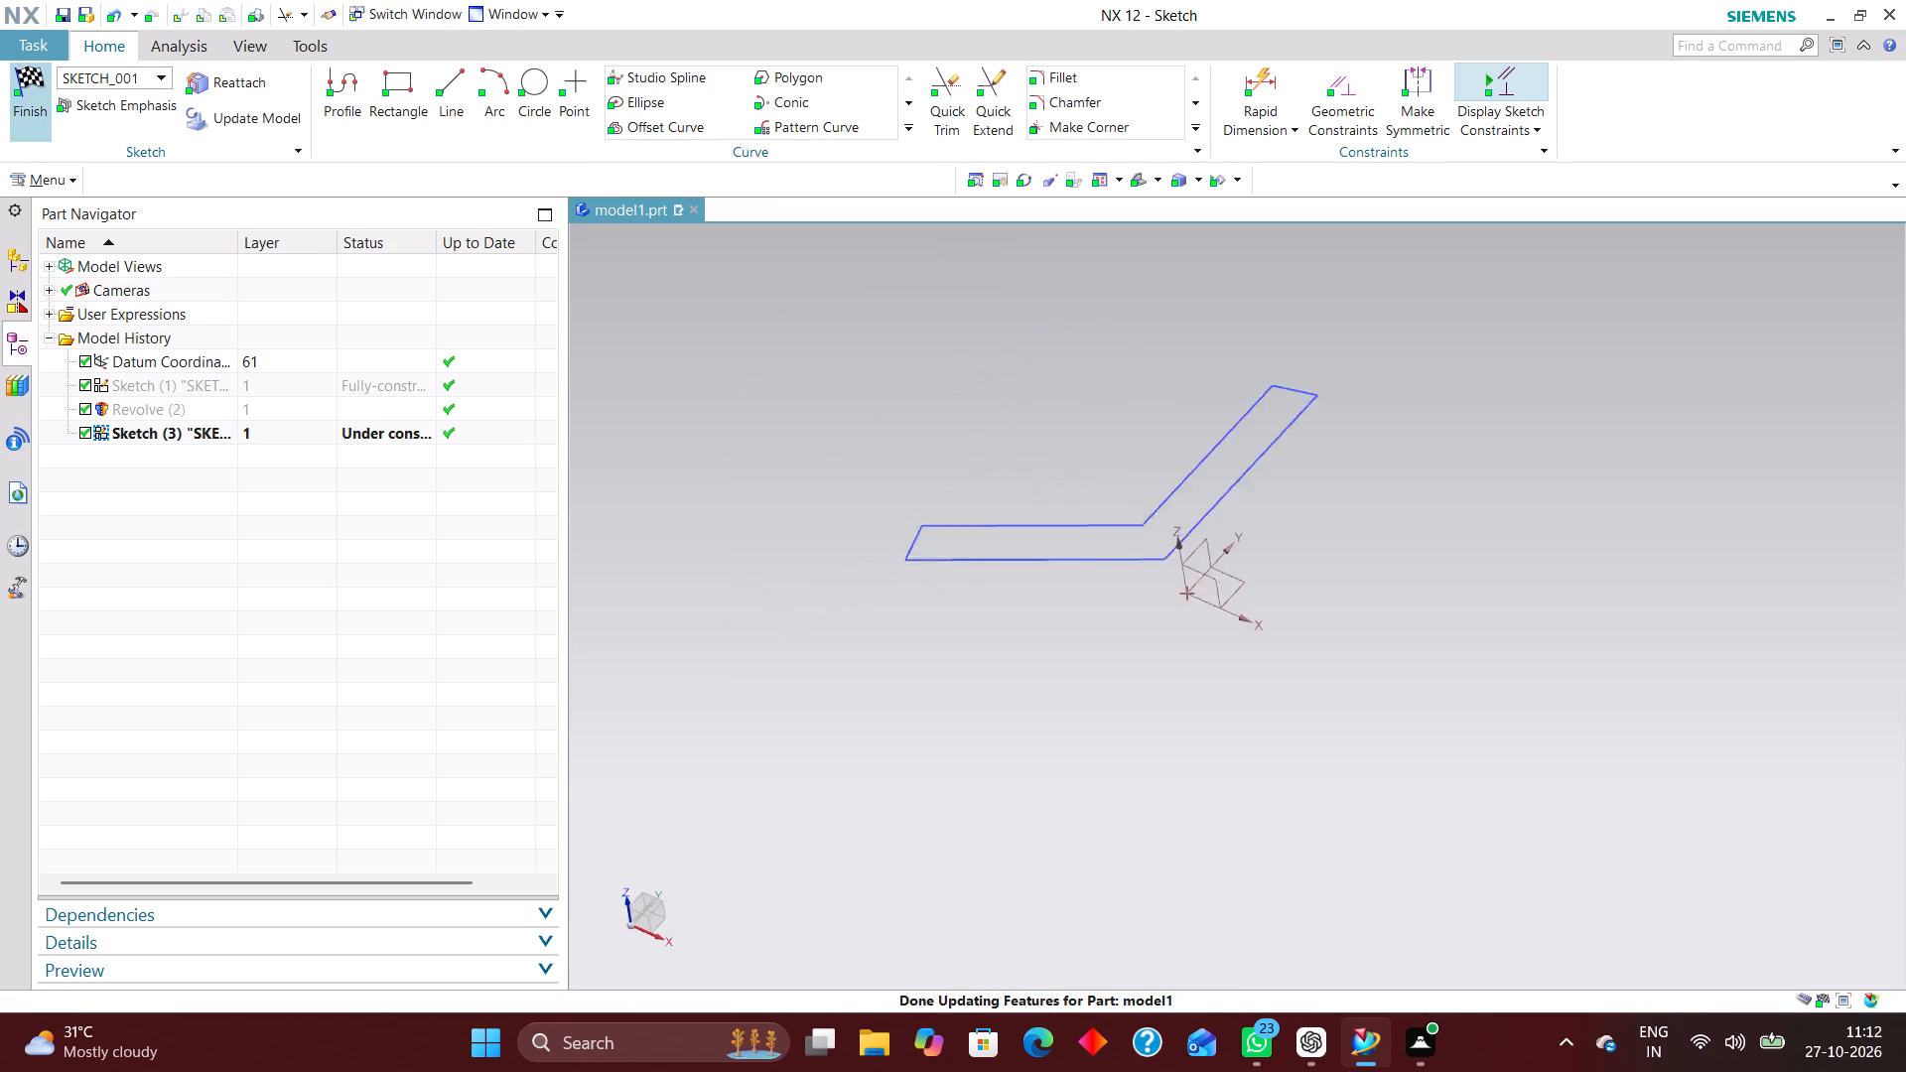
{"action": "scroll", "coordinate": [954, 412], "scroll_direction": "down", "scroll_amount": 2}
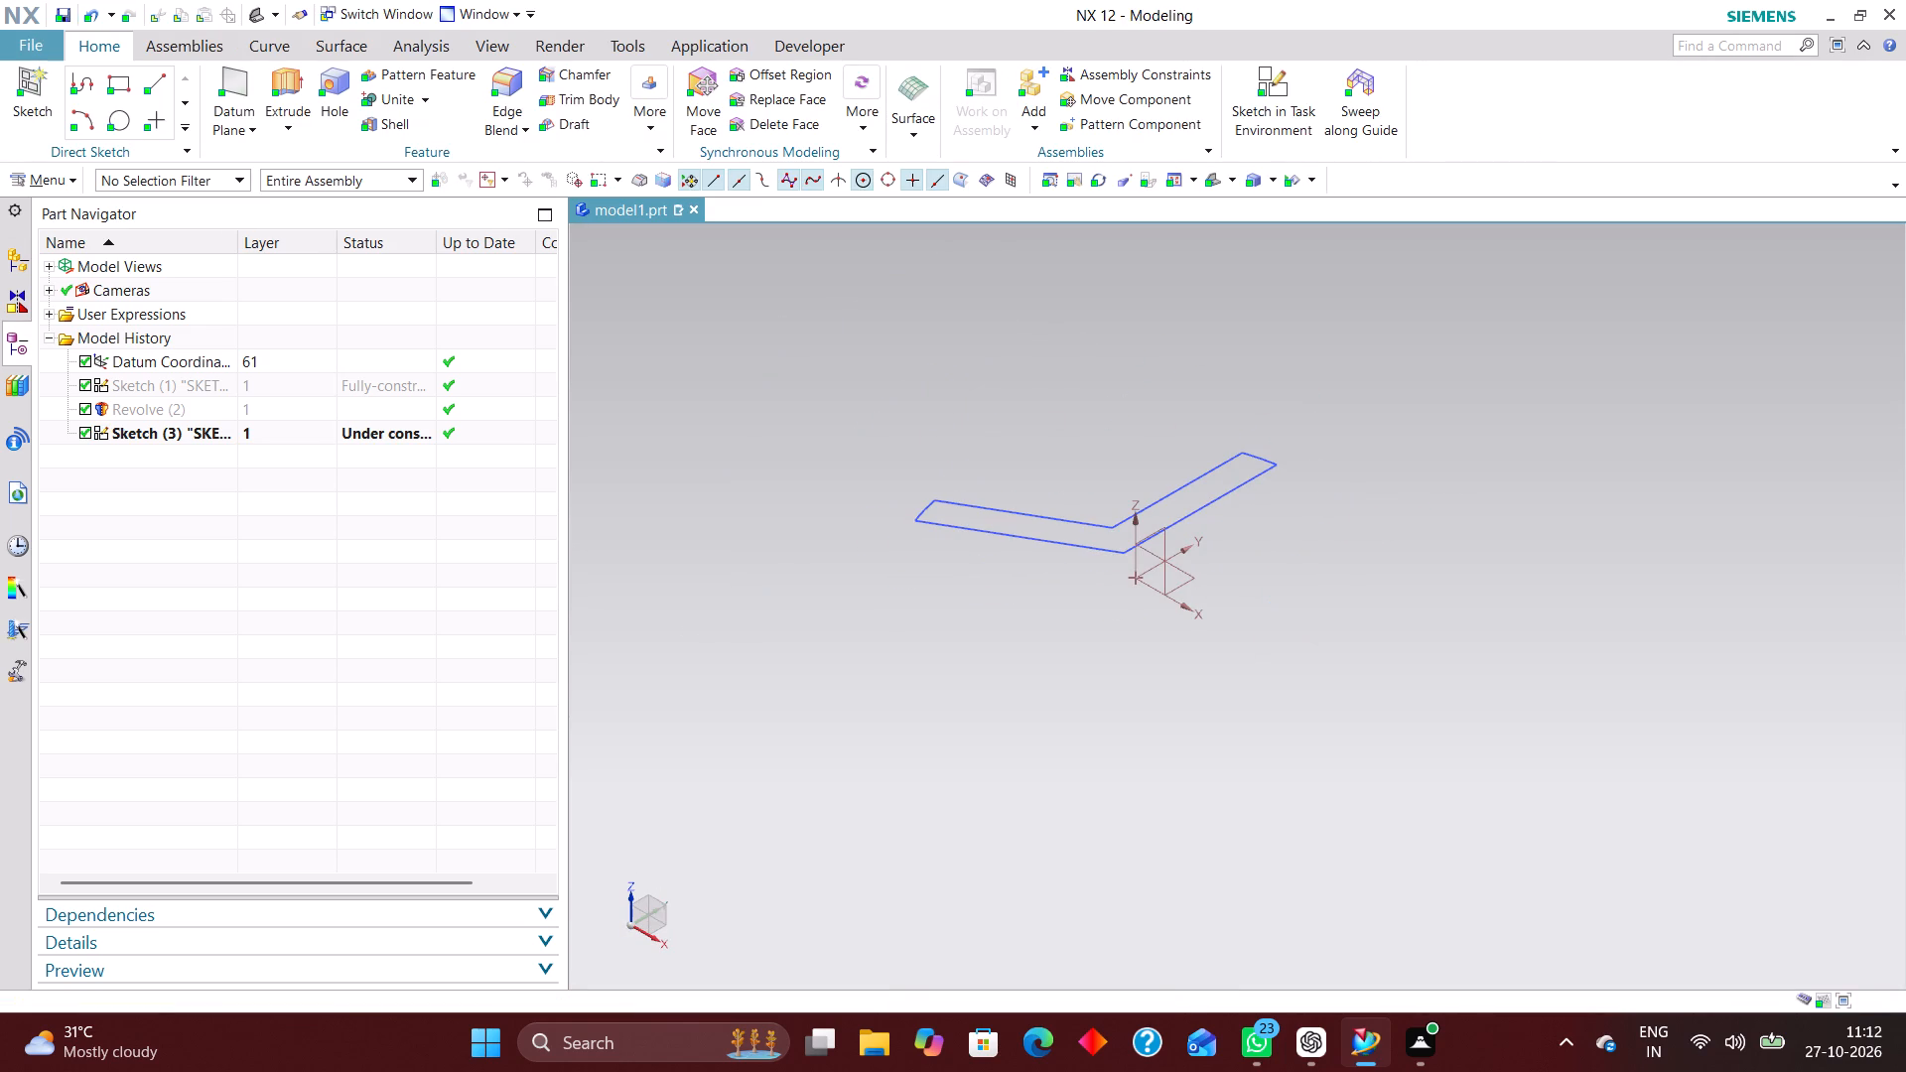
Show the hidden revolved disc body again.
{"action": "right_click", "coordinate": [283, 381]}
{"action": "right_click", "coordinate": [264, 411]}
{"action": "left_click", "coordinate": [328, 422]}
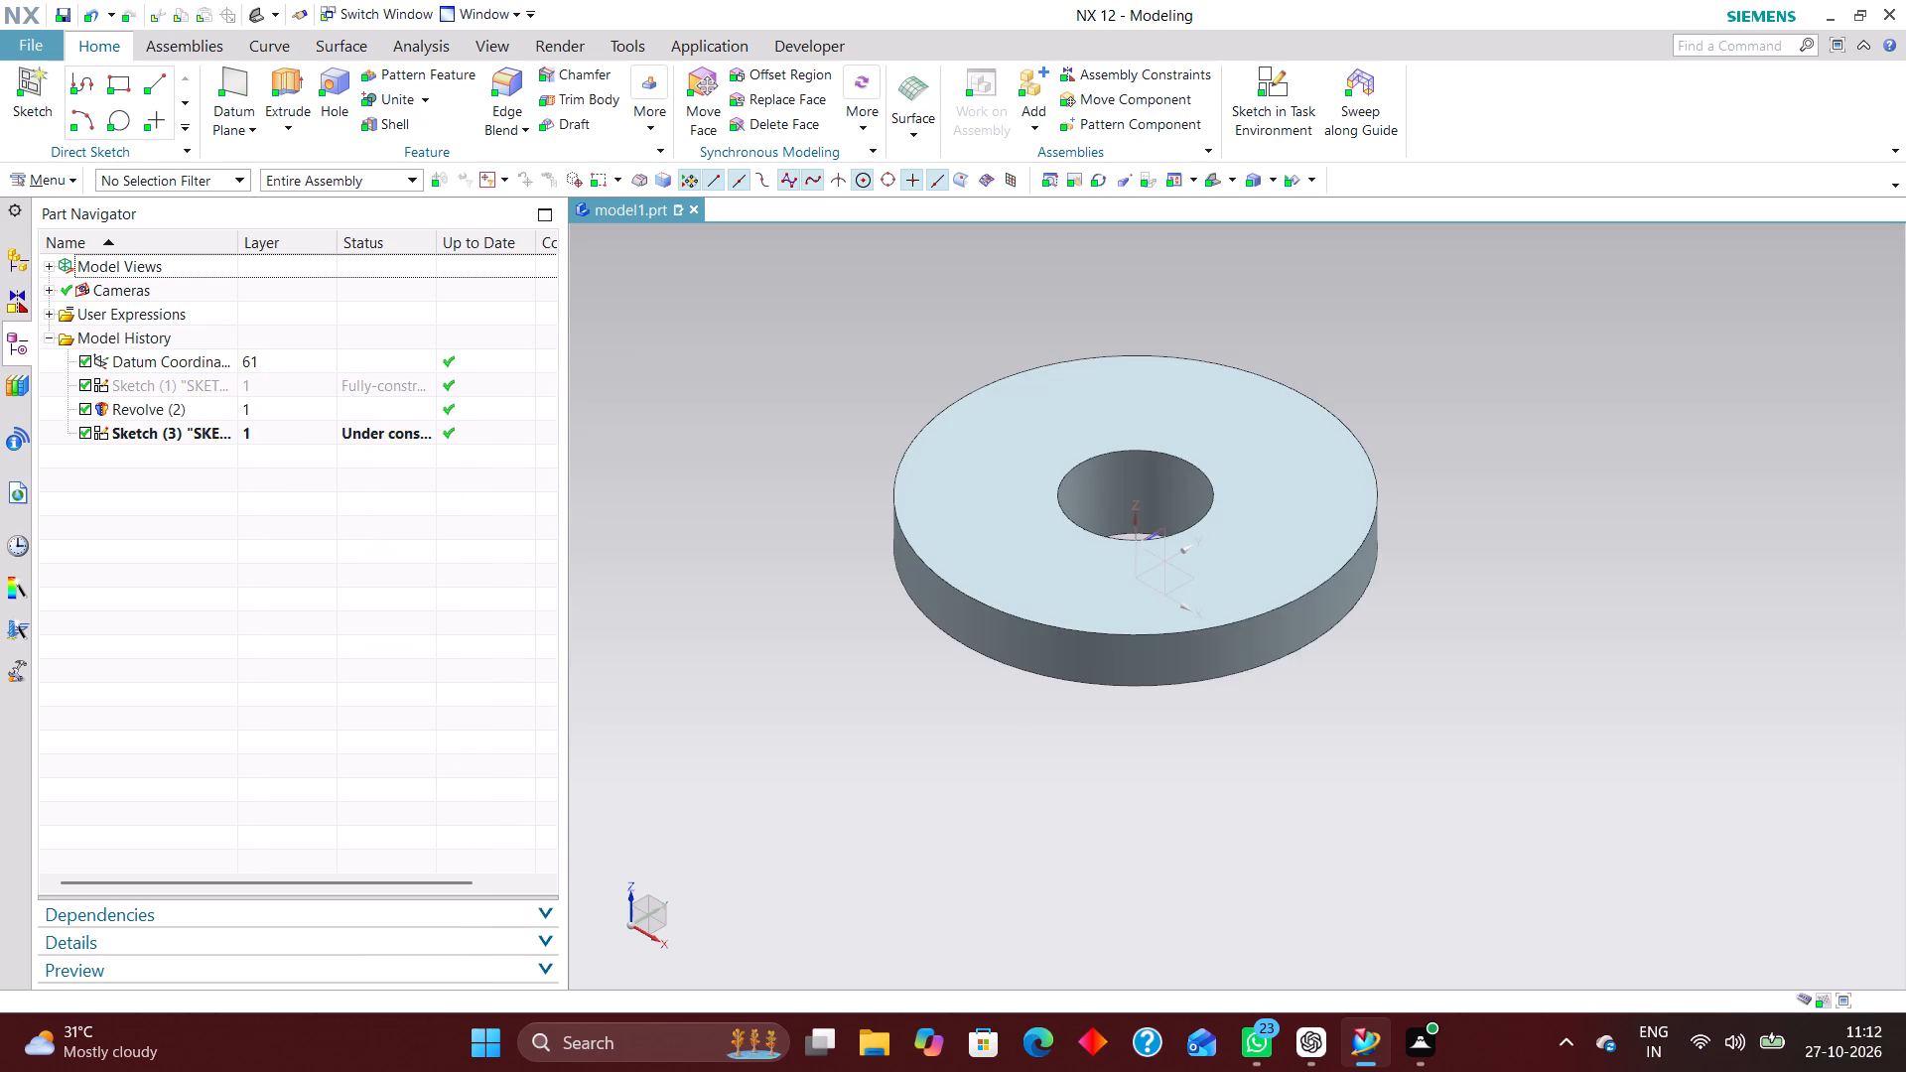
Extrude the closed angled arm profile upward into a tall wall with one limit at 5 mm and no Boolean.
{"action": "left_click", "coordinate": [278, 86]}
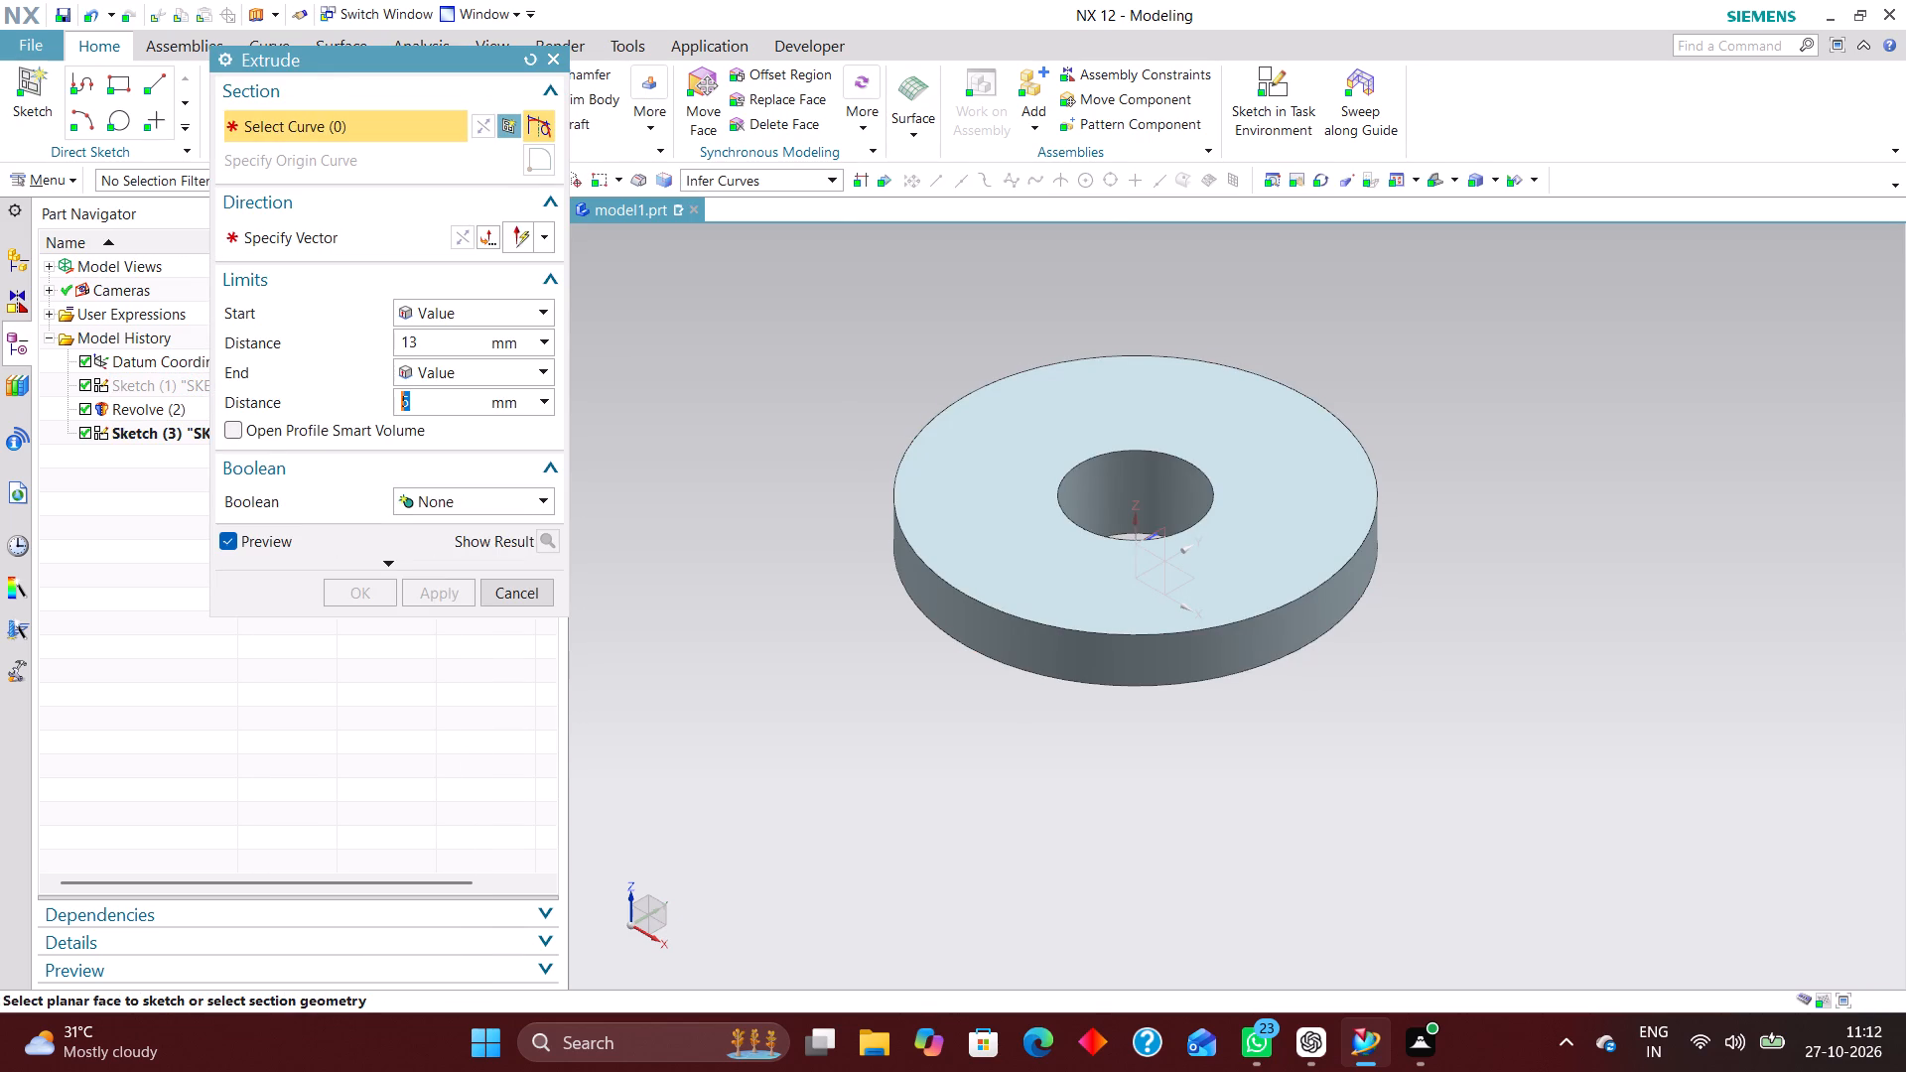
{"action": "left_click", "coordinate": [186, 428]}
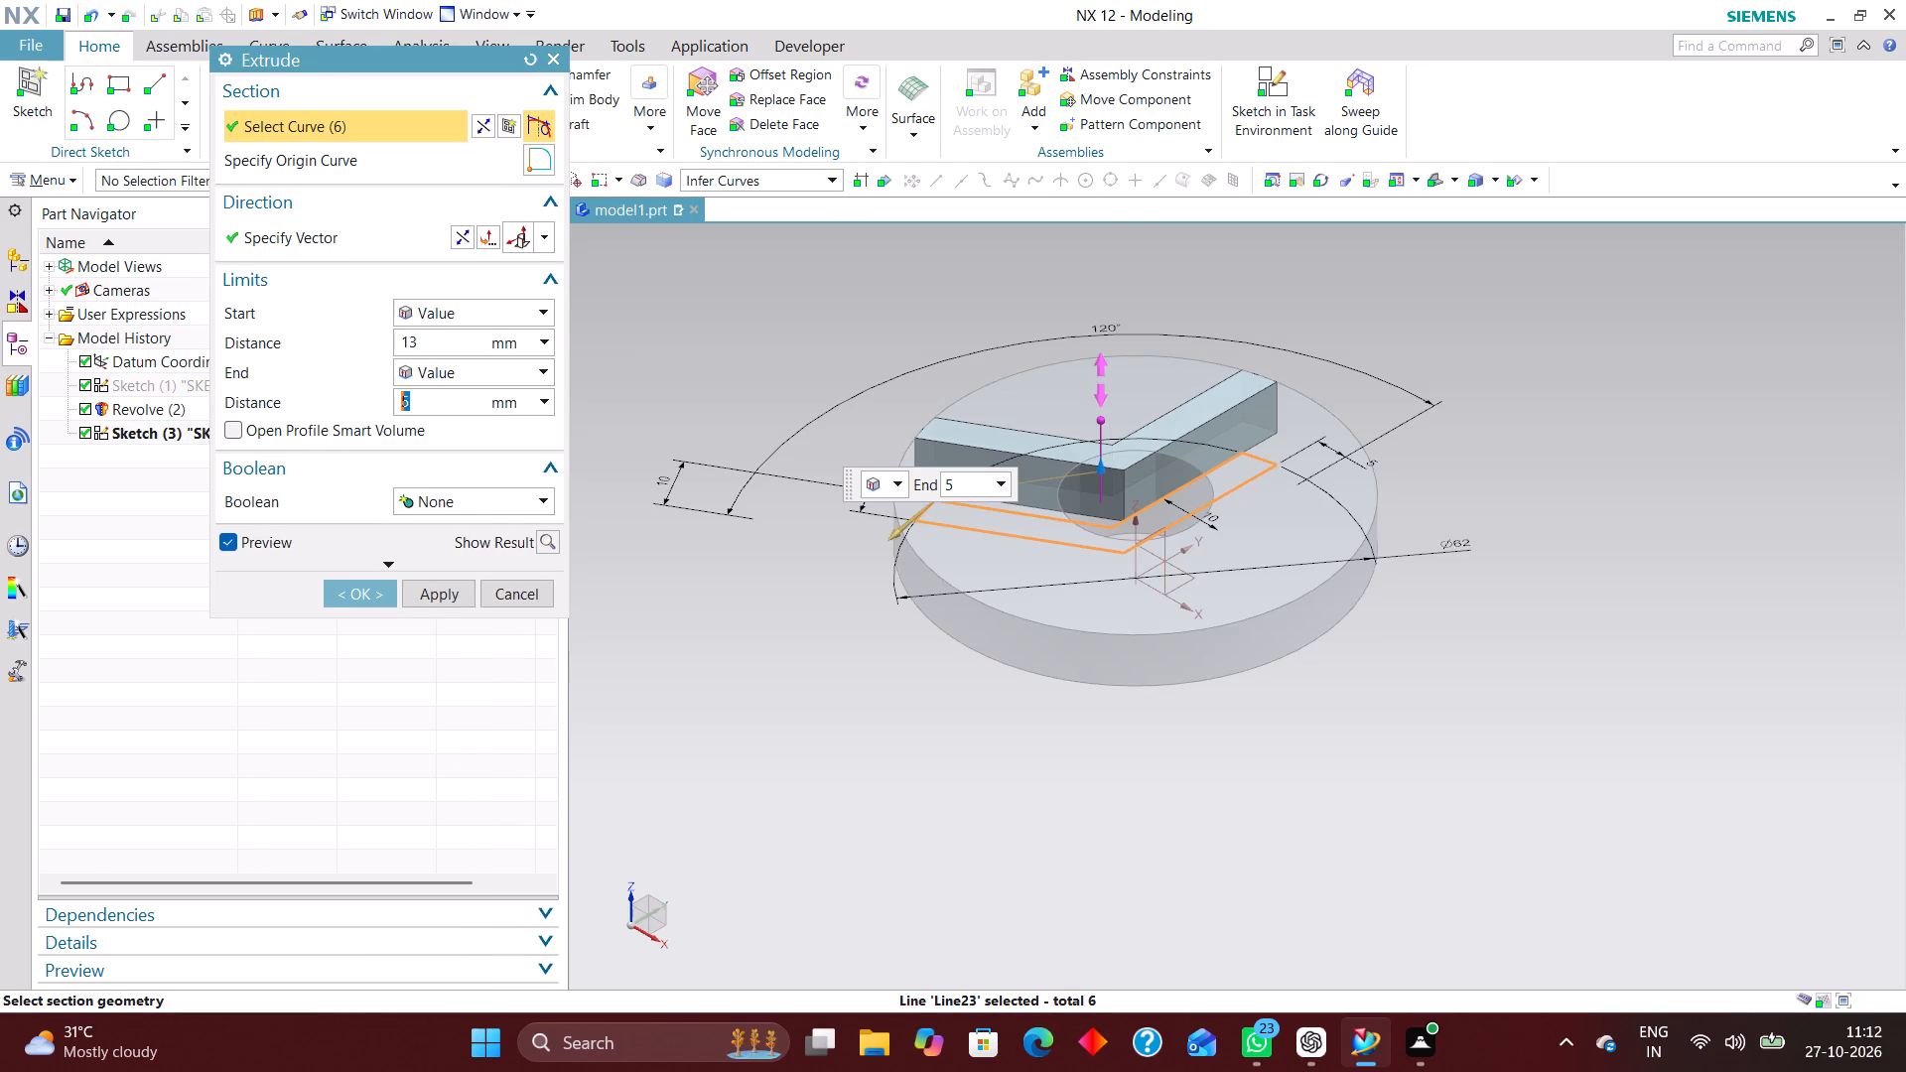
{"action": "left_click_drag", "start_coordinate": [1099, 425], "coordinate": [1098, 272]}
{"action": "left_click", "coordinate": [384, 589]}
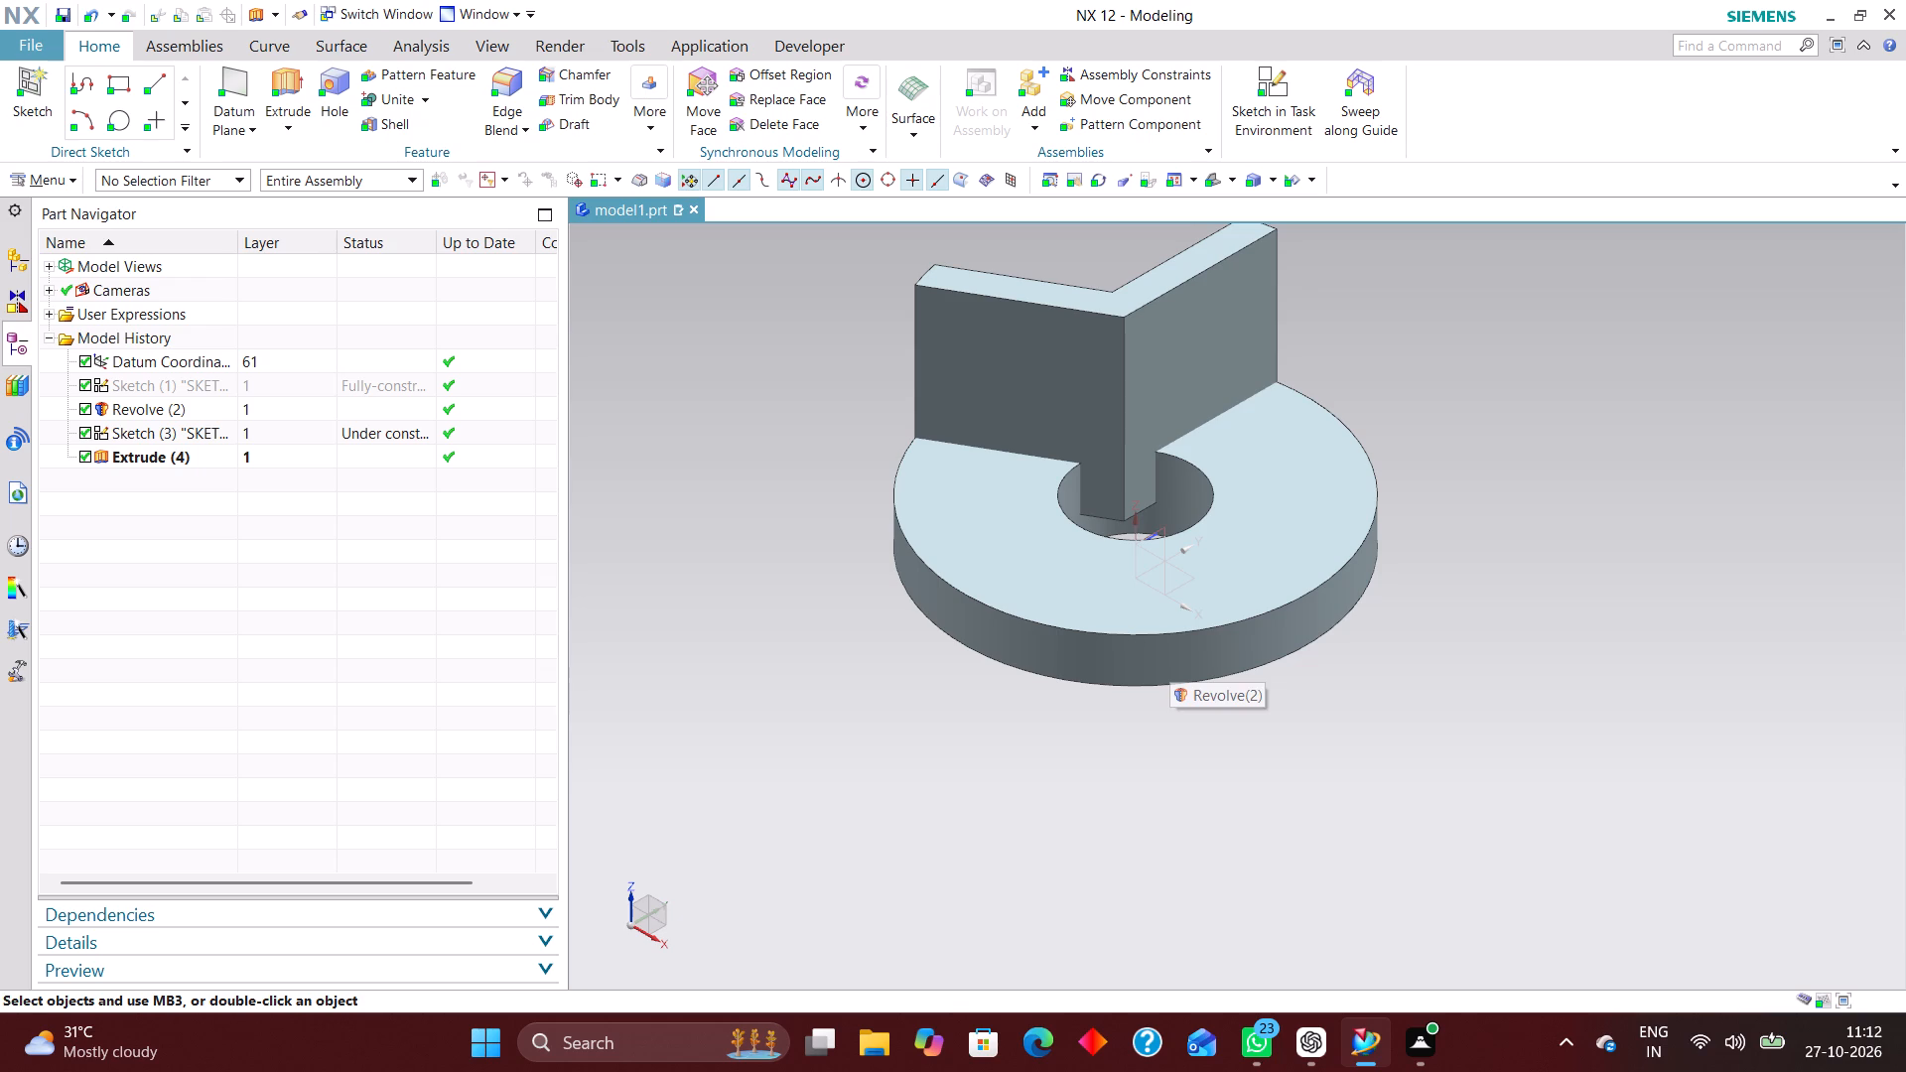
Pattern the extruded angled wall in a circular layout about the datum Z axis, with count 3 and pitch angle 360/3.
{"action": "middle_click", "coordinate": [1466, 685]}
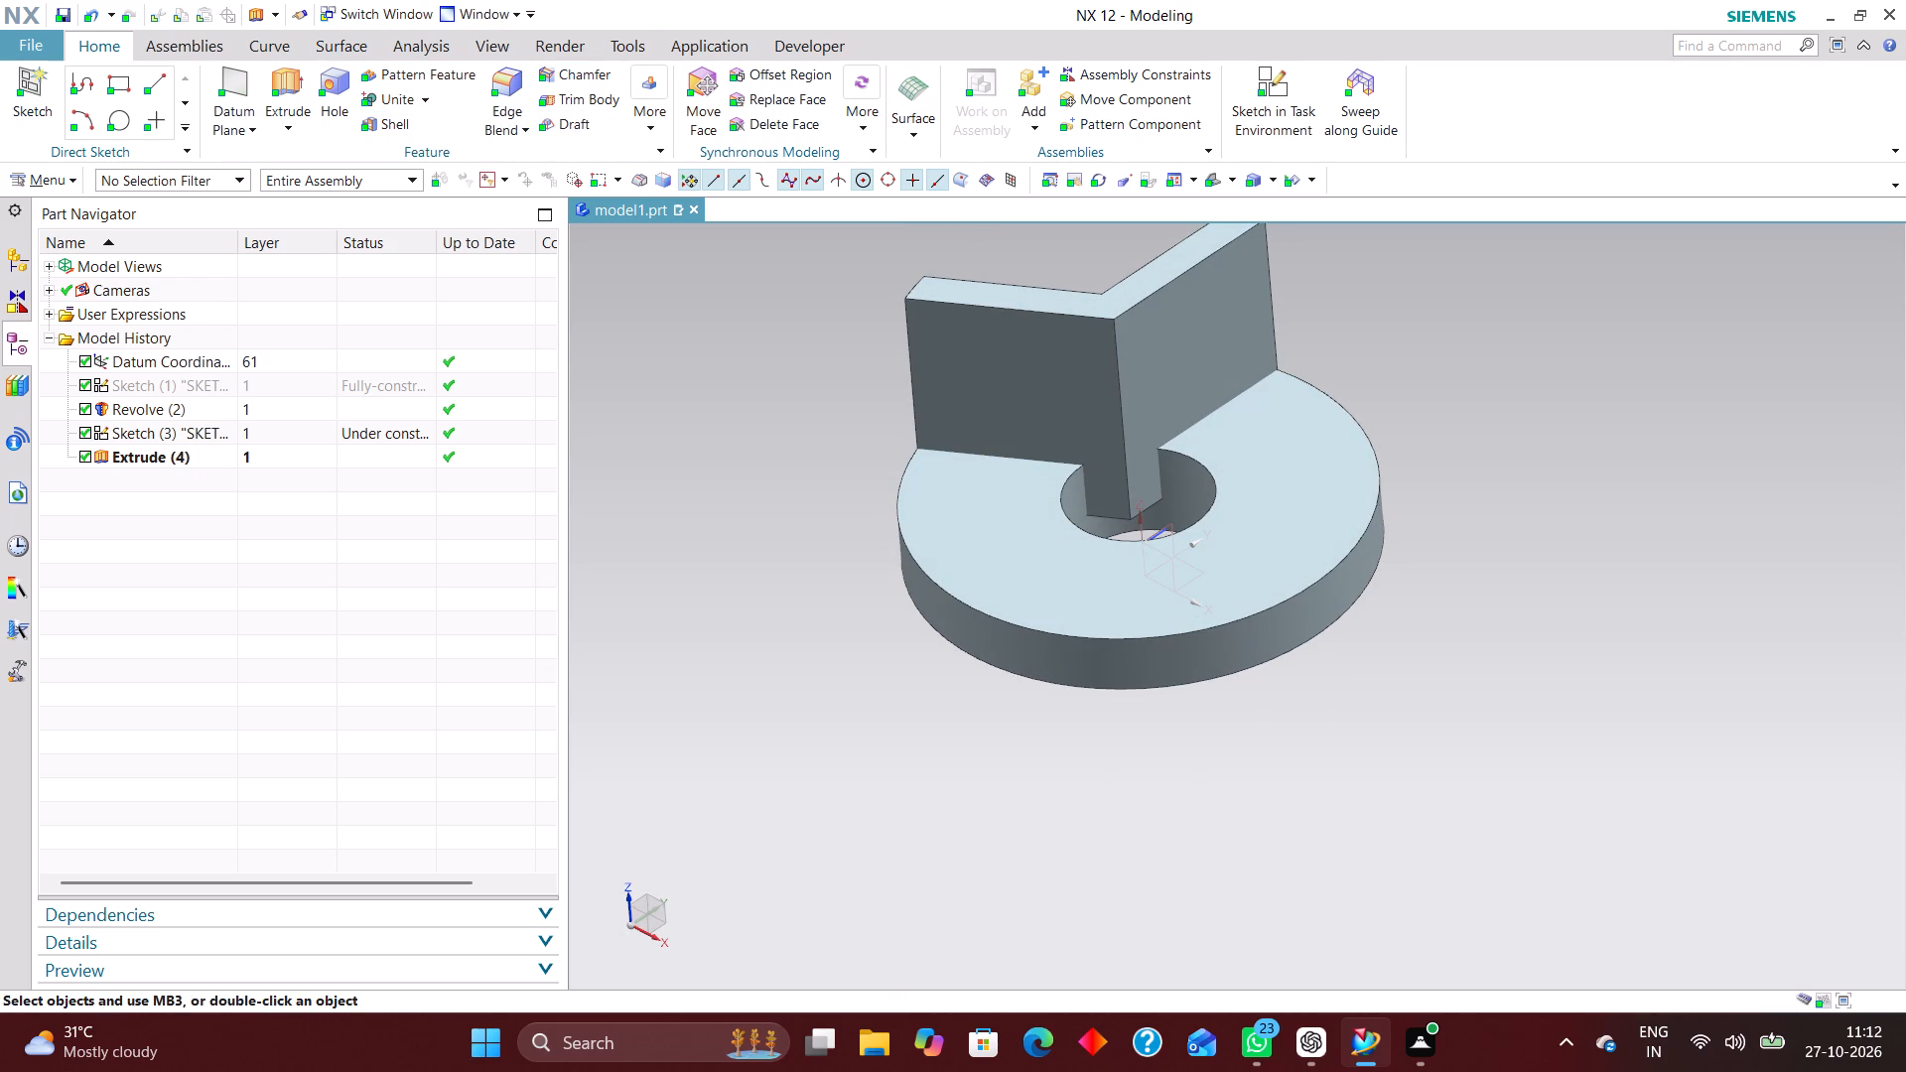
{"action": "left_click", "coordinate": [426, 77]}
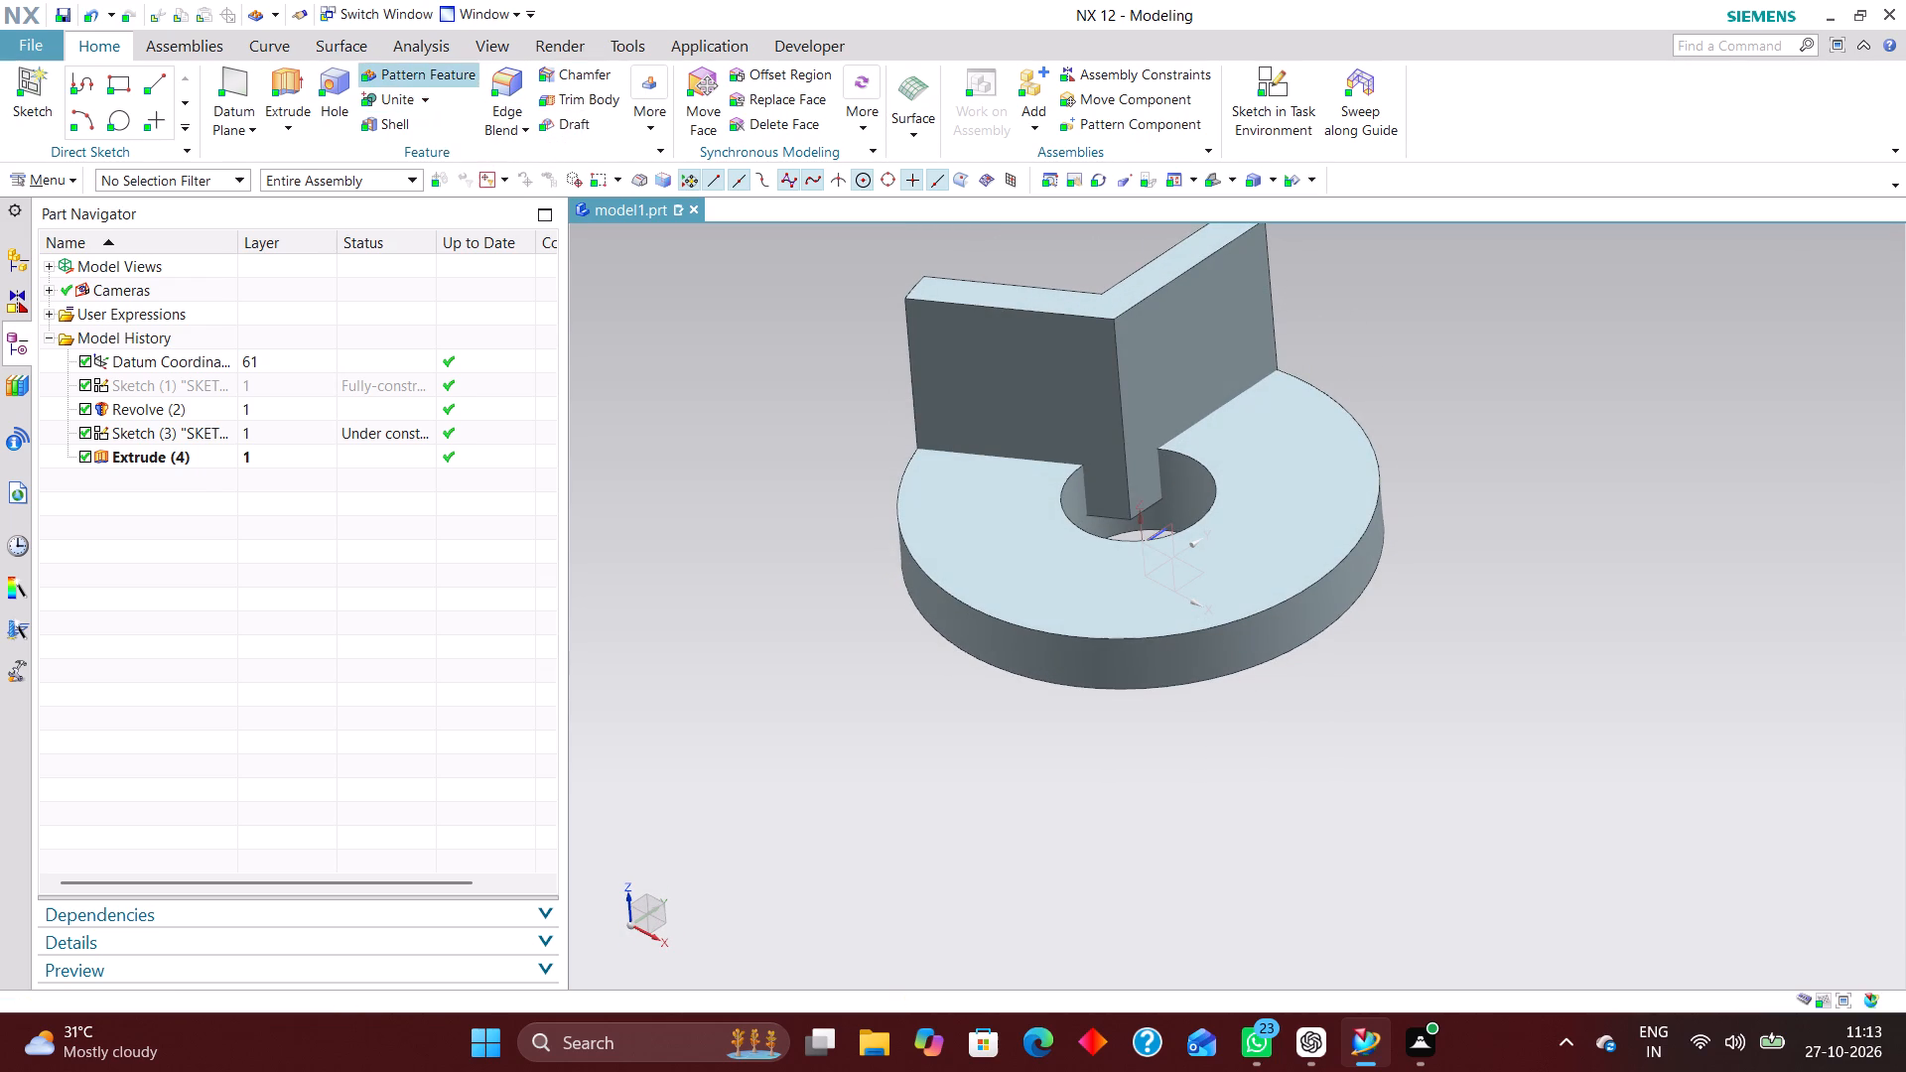
{"action": "left_click", "coordinate": [1123, 326]}
{"action": "middle_click_drag", "start_coordinate": [1482, 534], "coordinate": [1498, 592]}
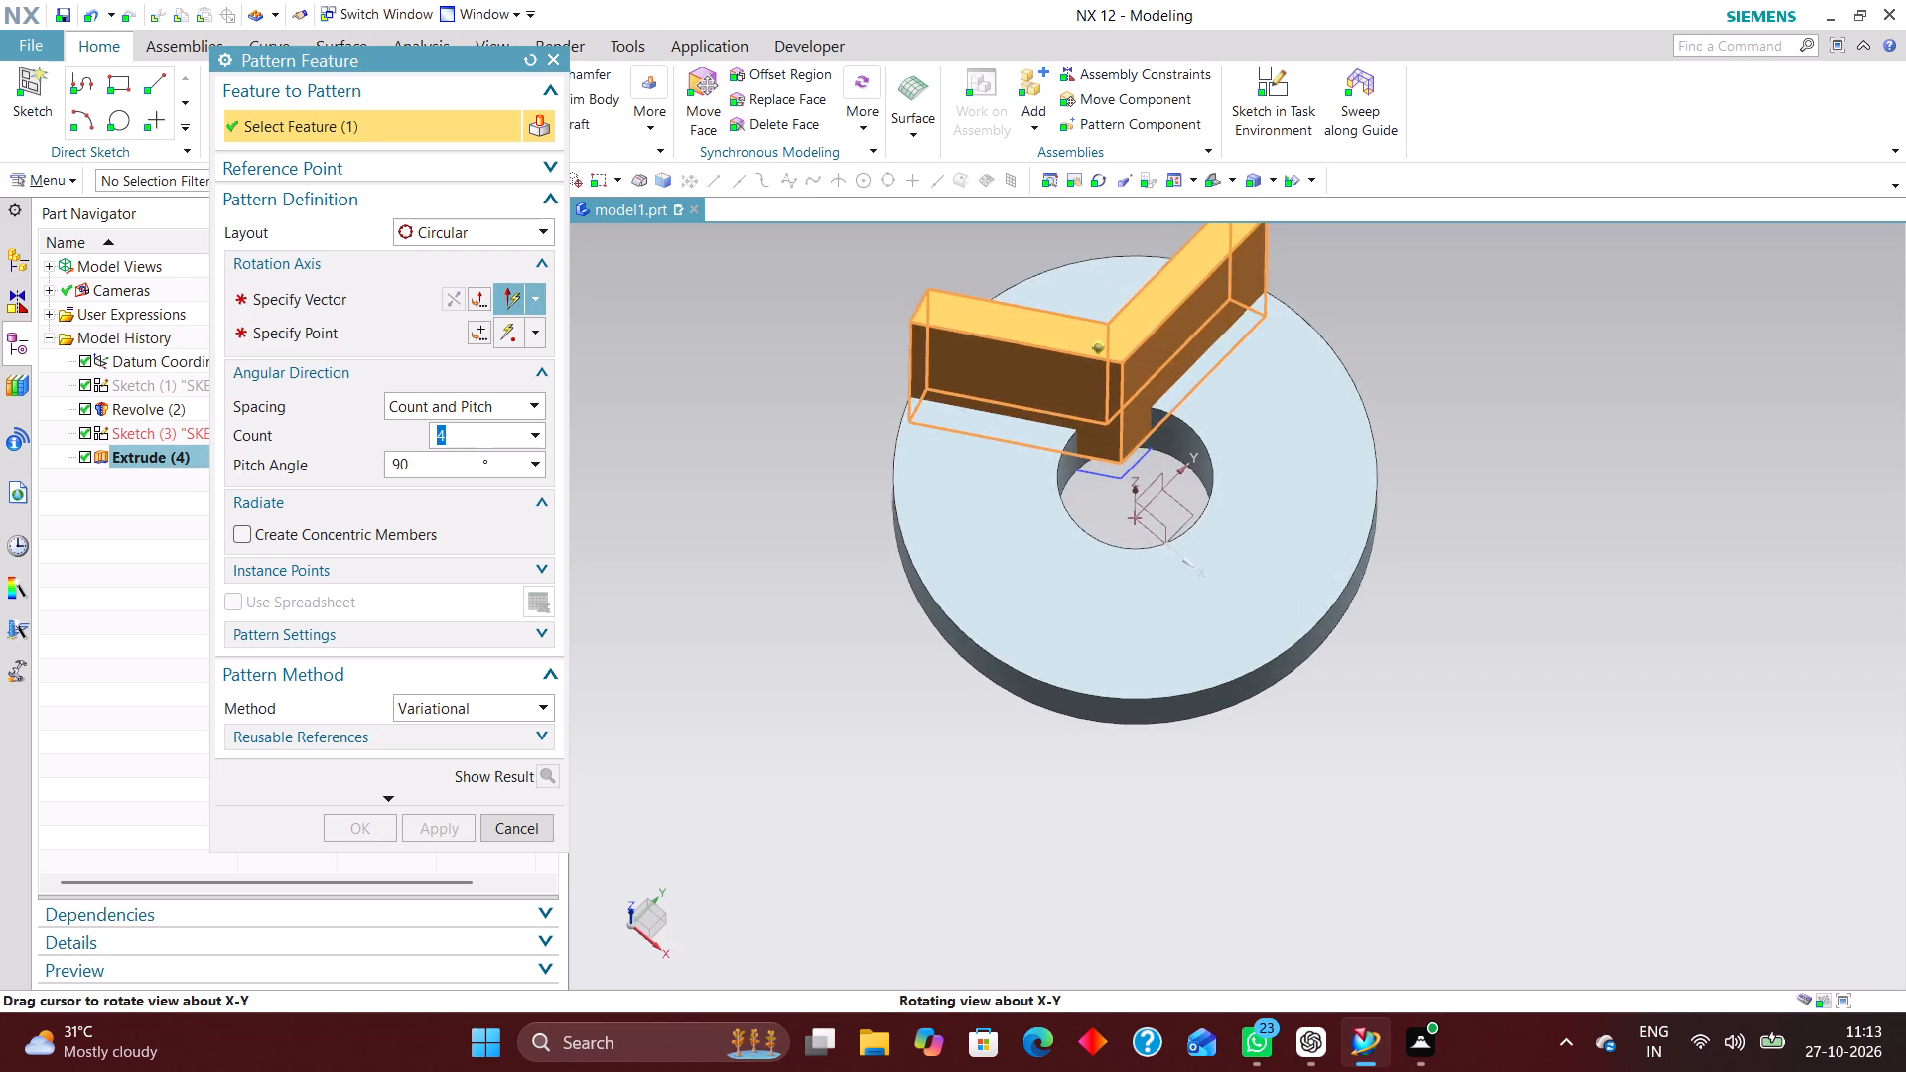
{"action": "middle_click_drag", "start_coordinate": [1498, 592], "coordinate": [1507, 590]}
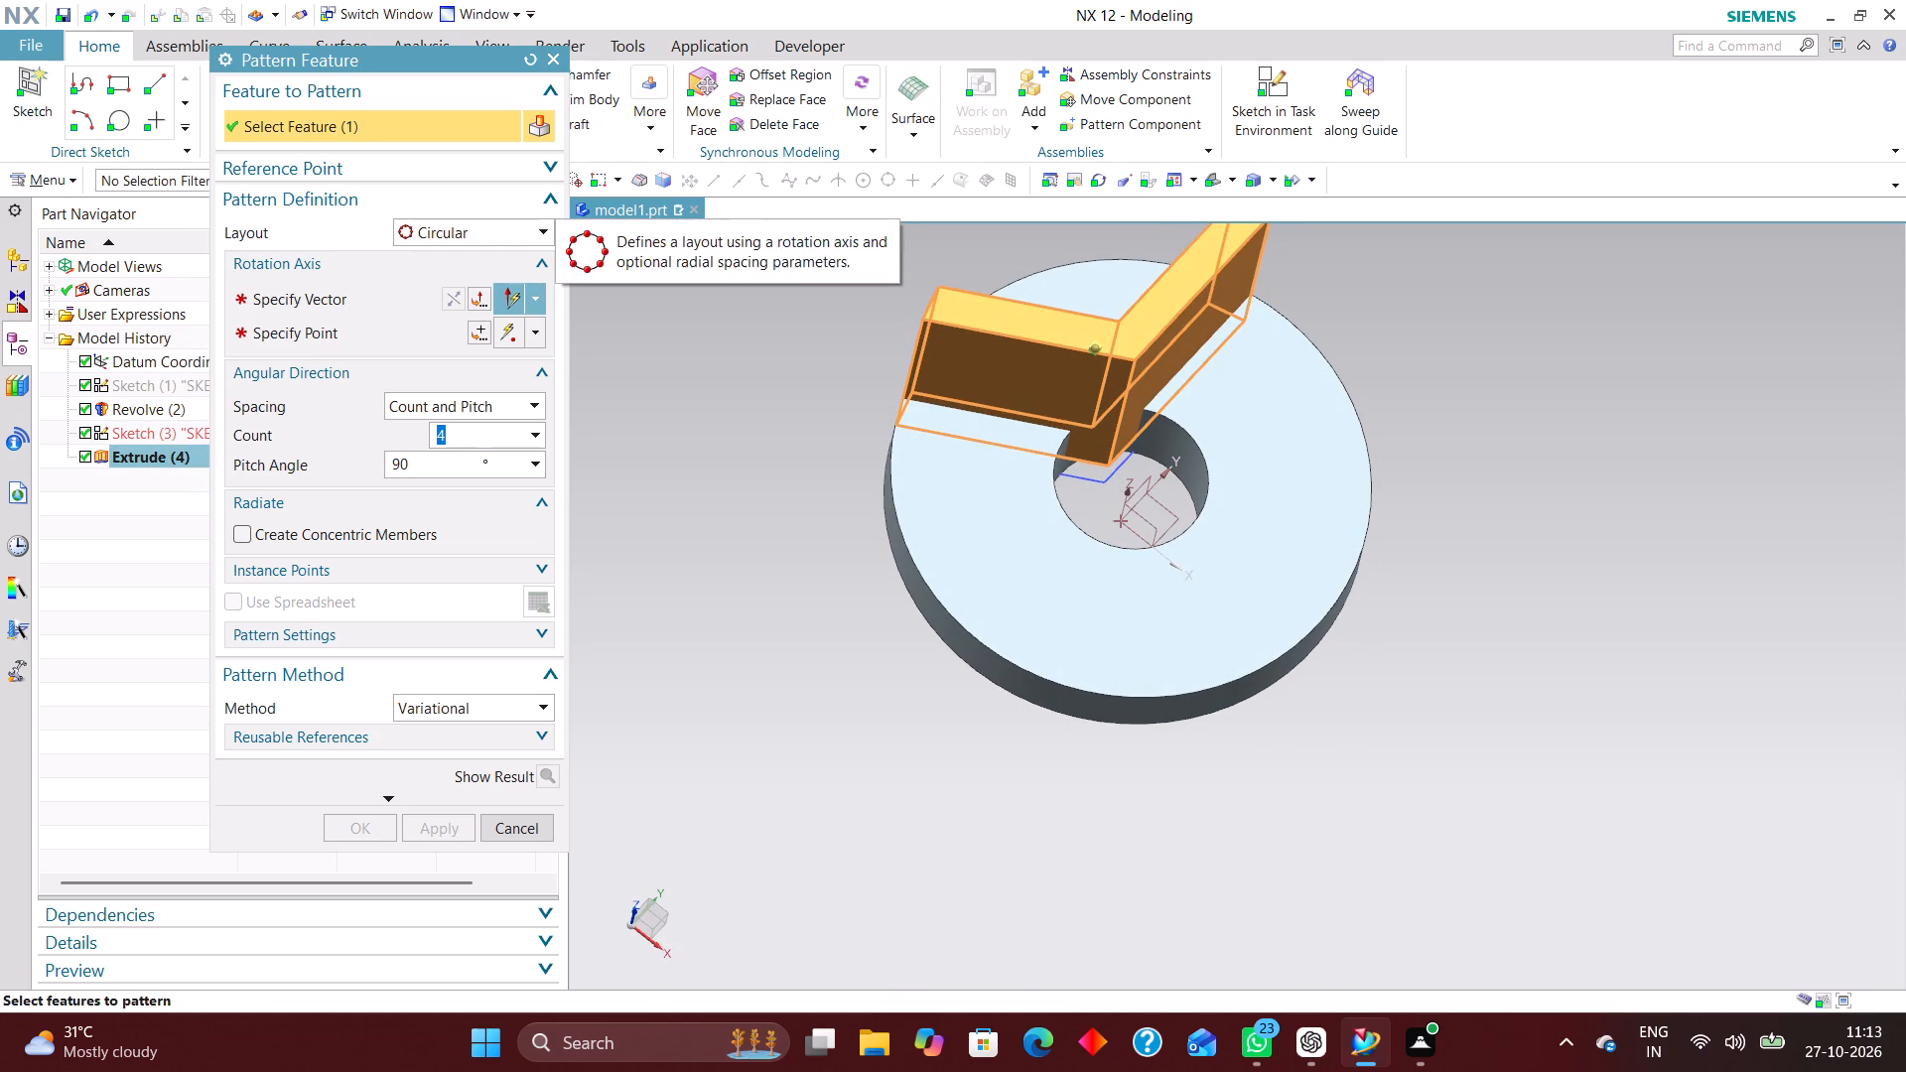
{"action": "left_click", "coordinate": [373, 305]}
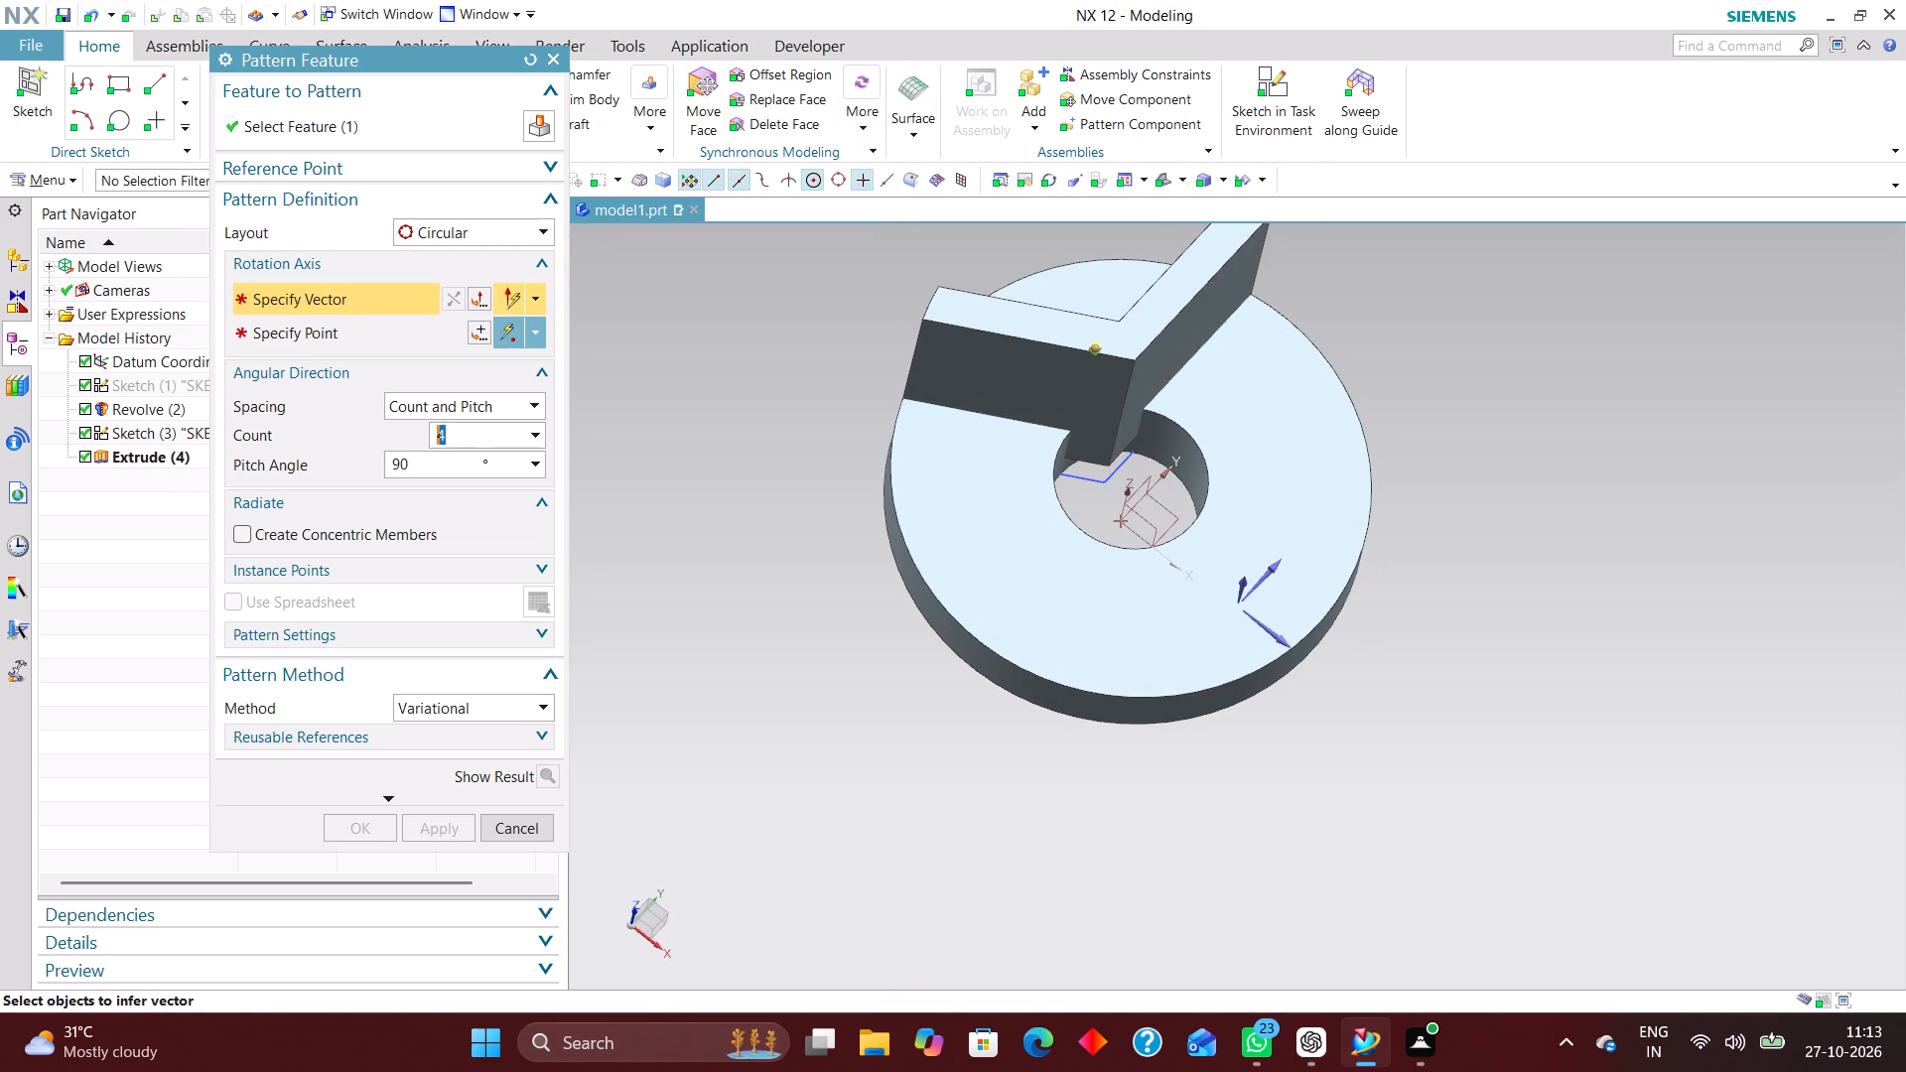
{"action": "middle_click_drag", "start_coordinate": [1422, 657], "coordinate": [1409, 609]}
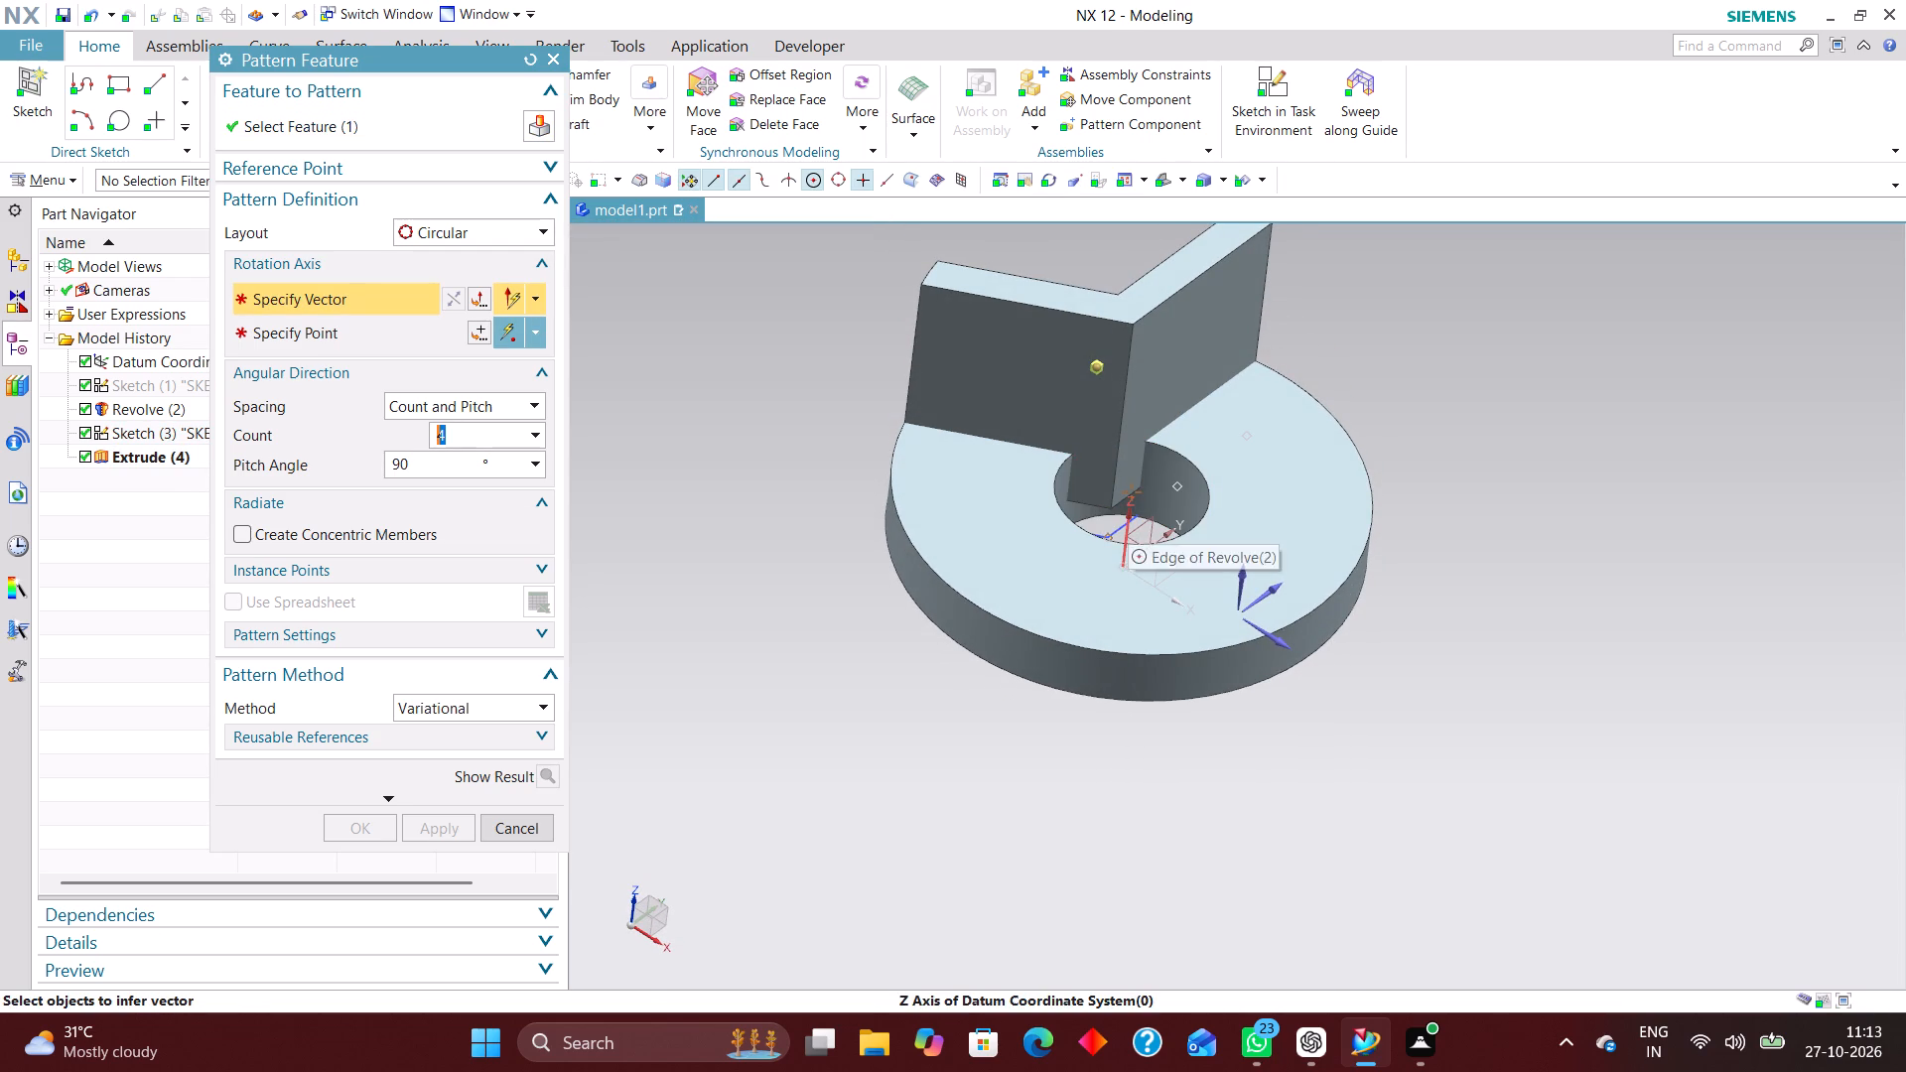
{"action": "left_click", "coordinate": [1128, 517]}
{"action": "middle_click_drag", "start_coordinate": [1485, 628], "coordinate": [1467, 682]}
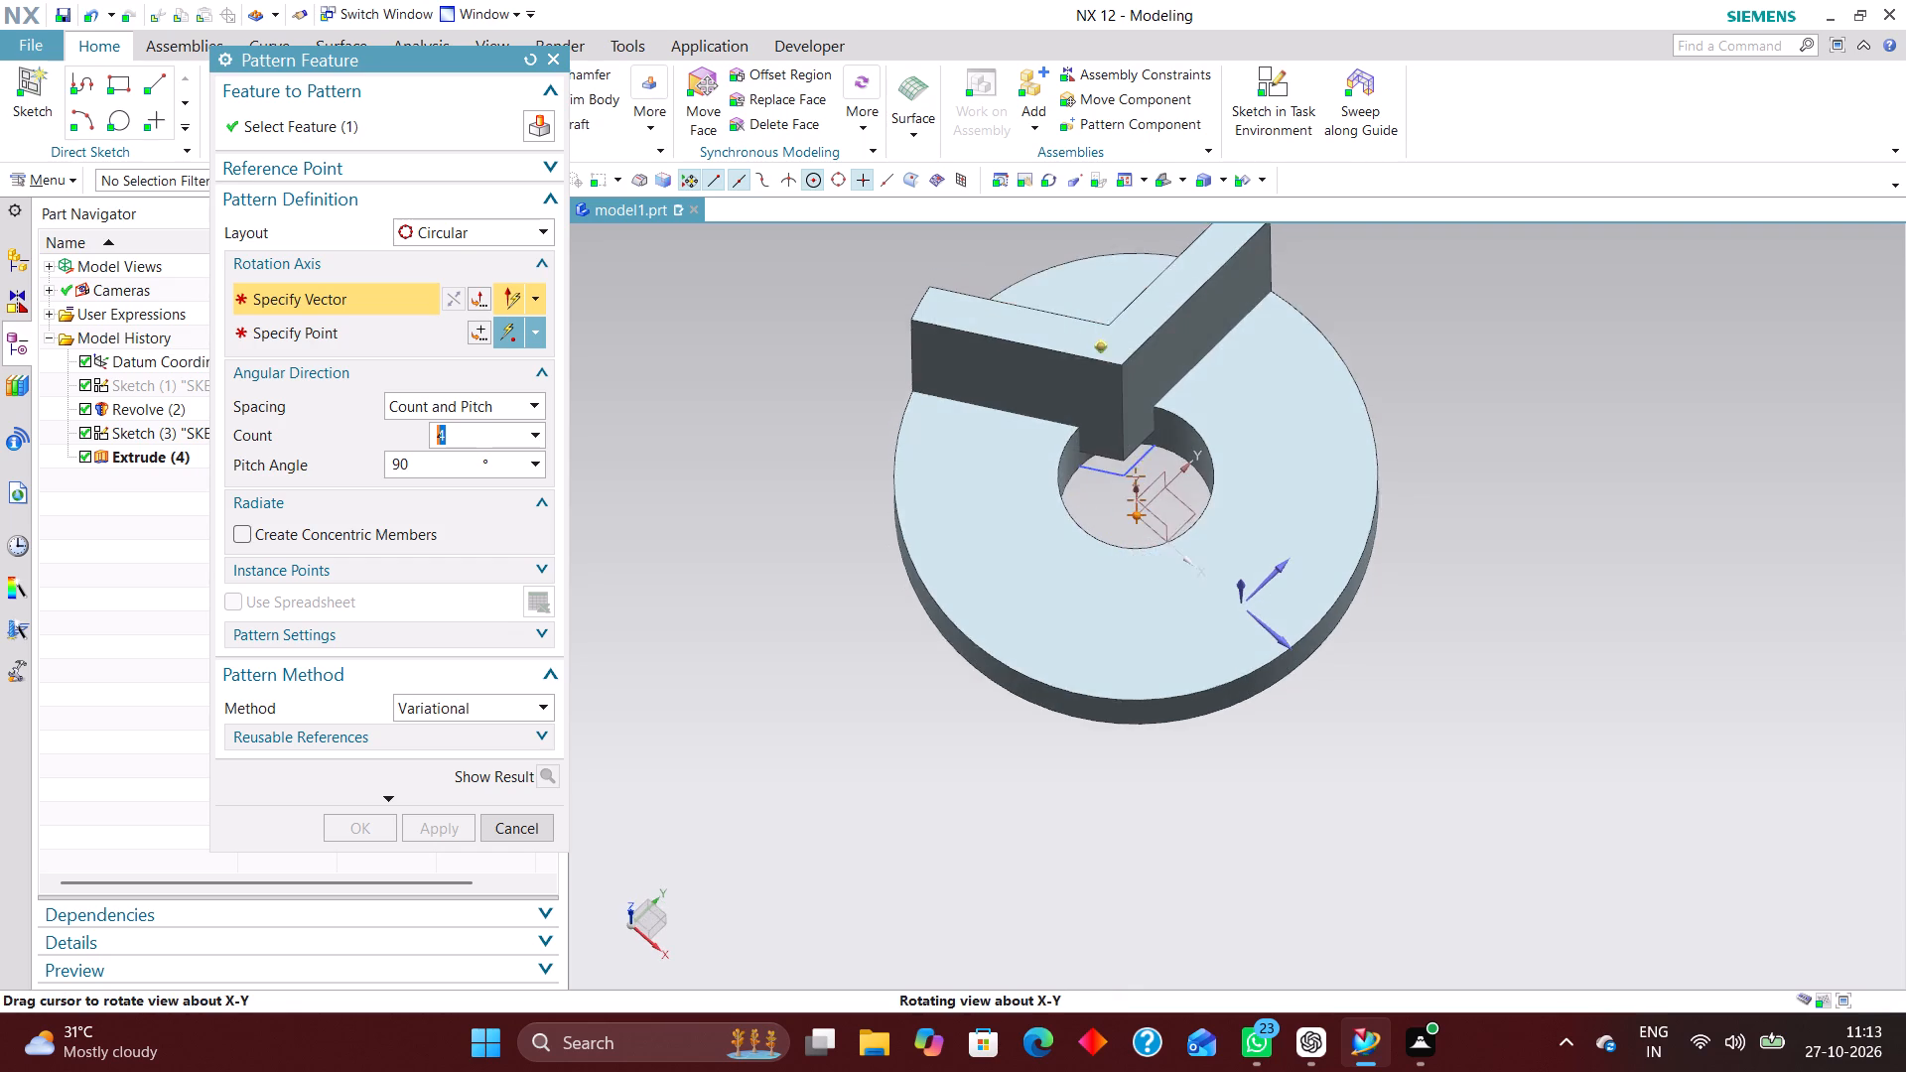
{"action": "middle_click_drag", "start_coordinate": [1467, 682], "coordinate": [1473, 673]}
{"action": "scroll", "coordinate": [1124, 509], "scroll_direction": "up", "scroll_amount": 6}
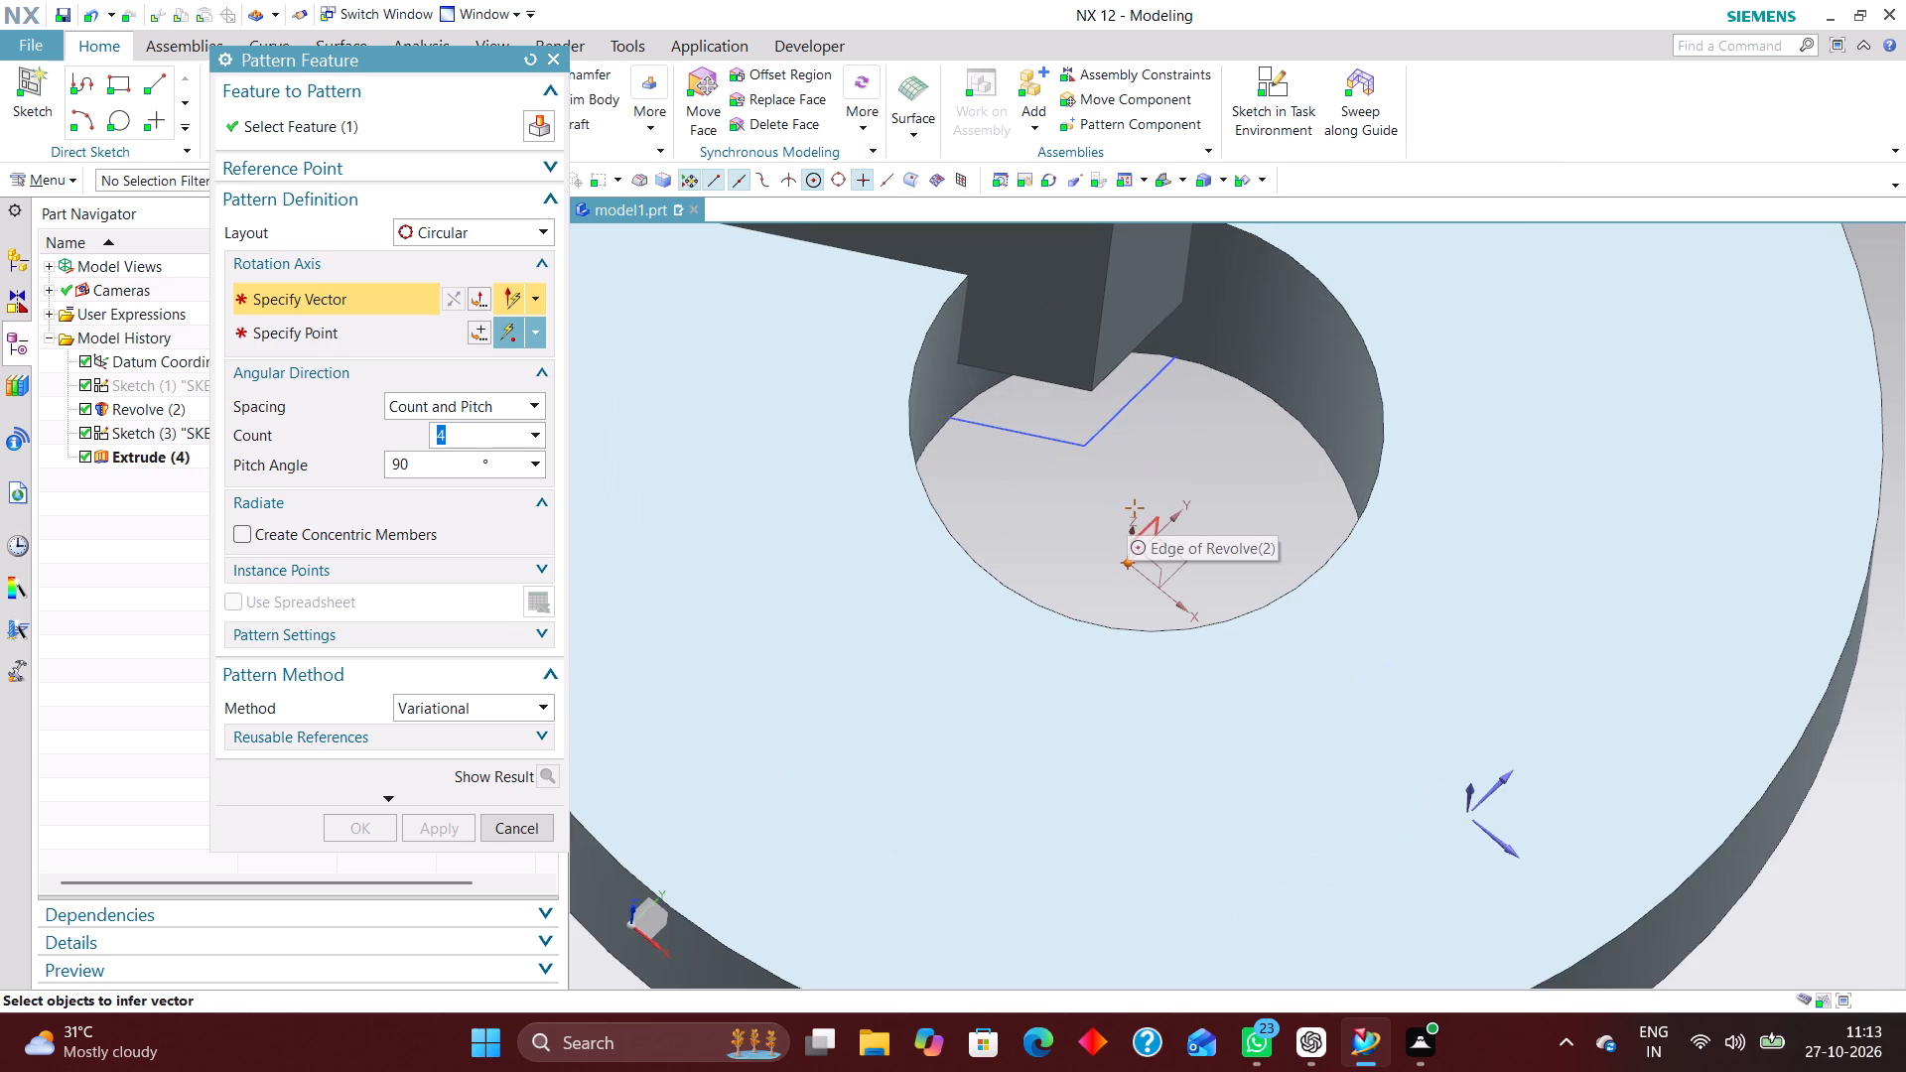
{"action": "left_click", "coordinate": [1130, 529]}
{"action": "middle_click_drag", "start_coordinate": [1250, 538], "coordinate": [1247, 506]}
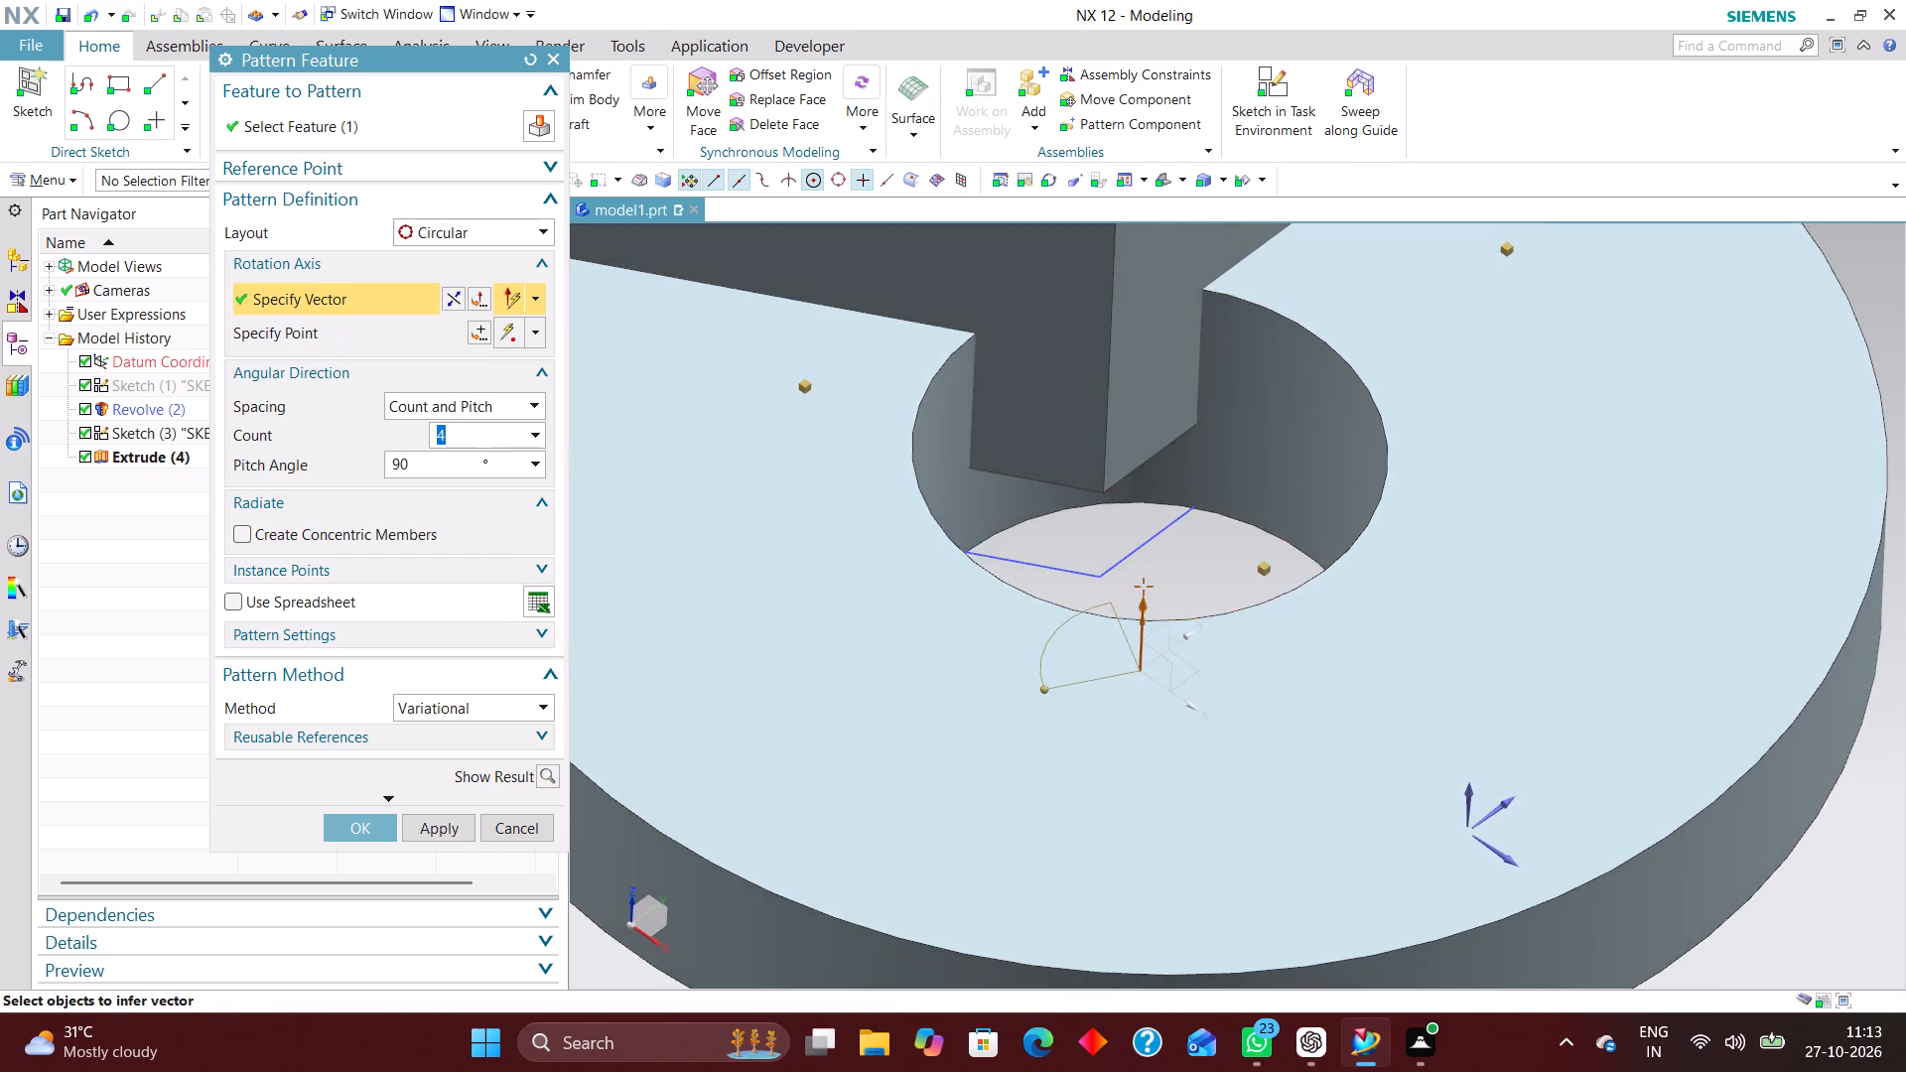
{"action": "scroll", "coordinate": [1246, 488], "scroll_direction": "down", "scroll_amount": 4}
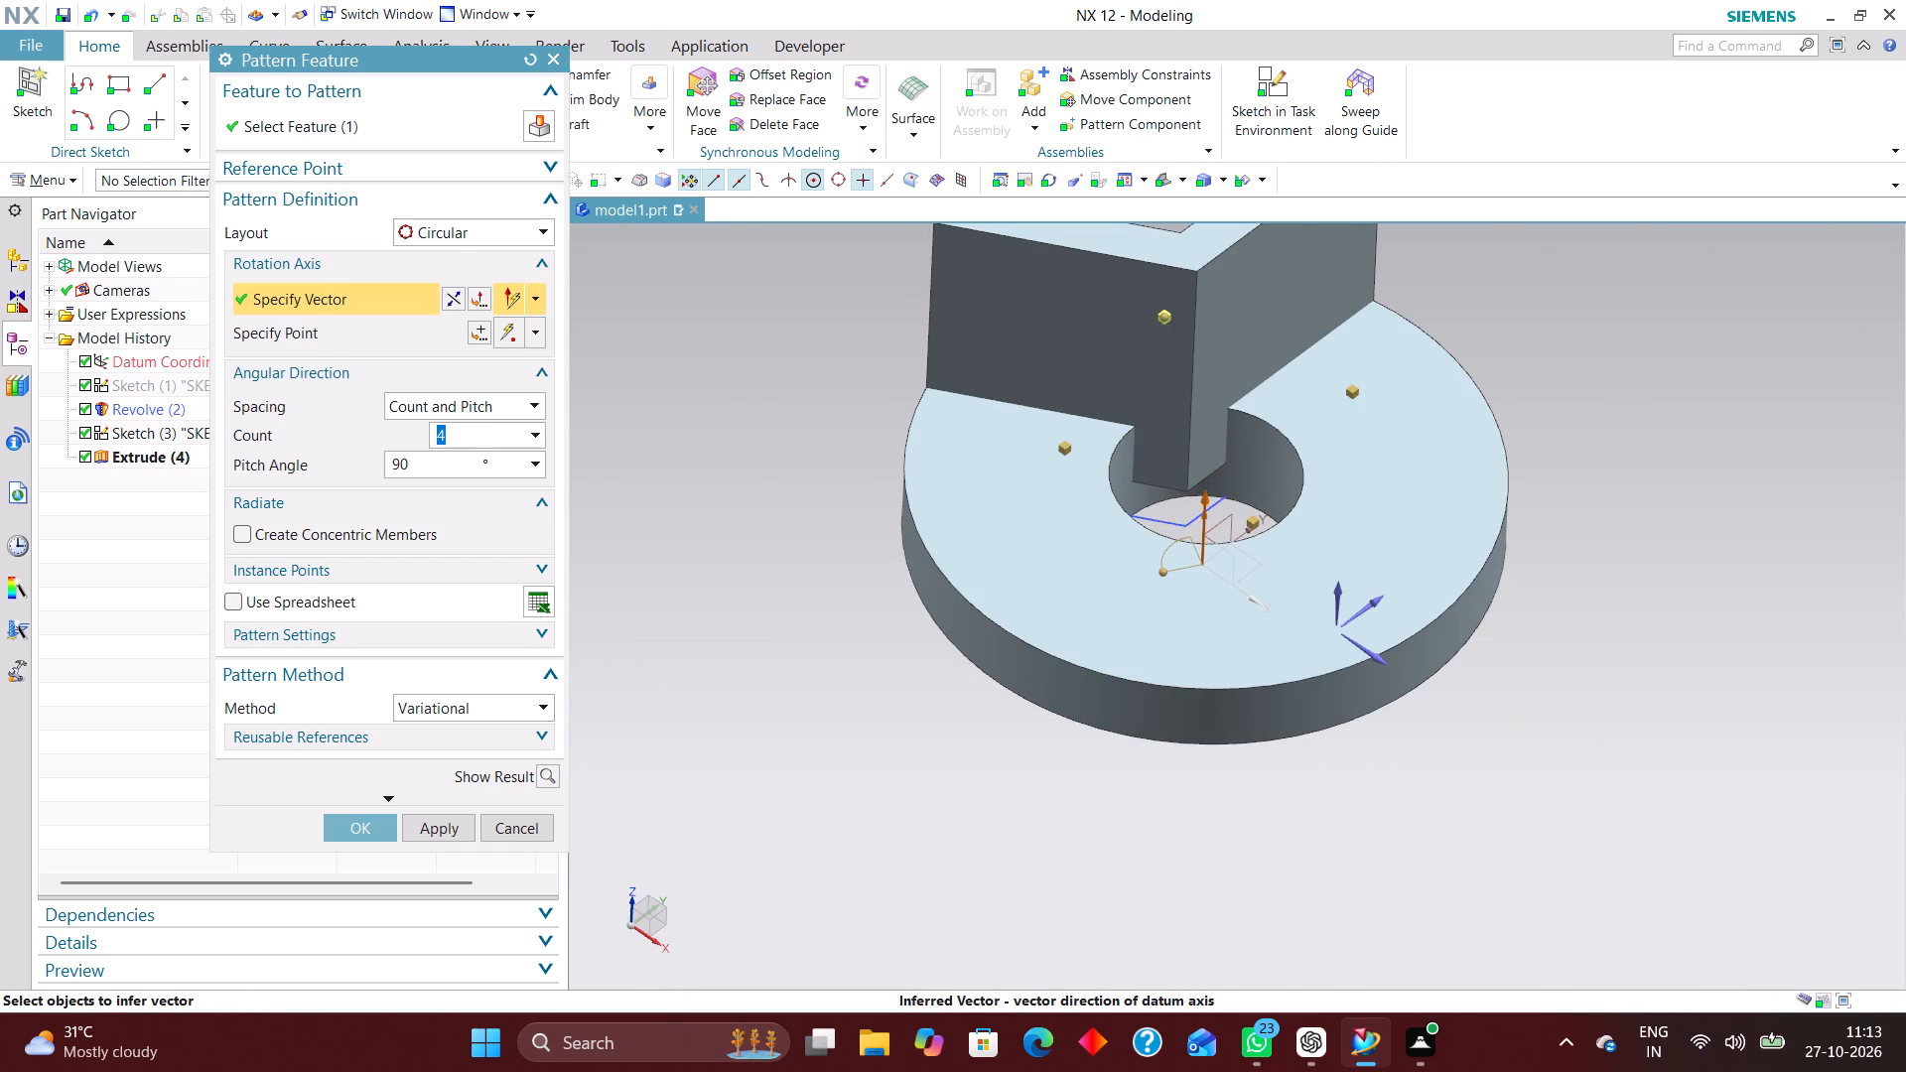
{"action": "key", "text": "3"}
{"action": "key", "text": "Return"}
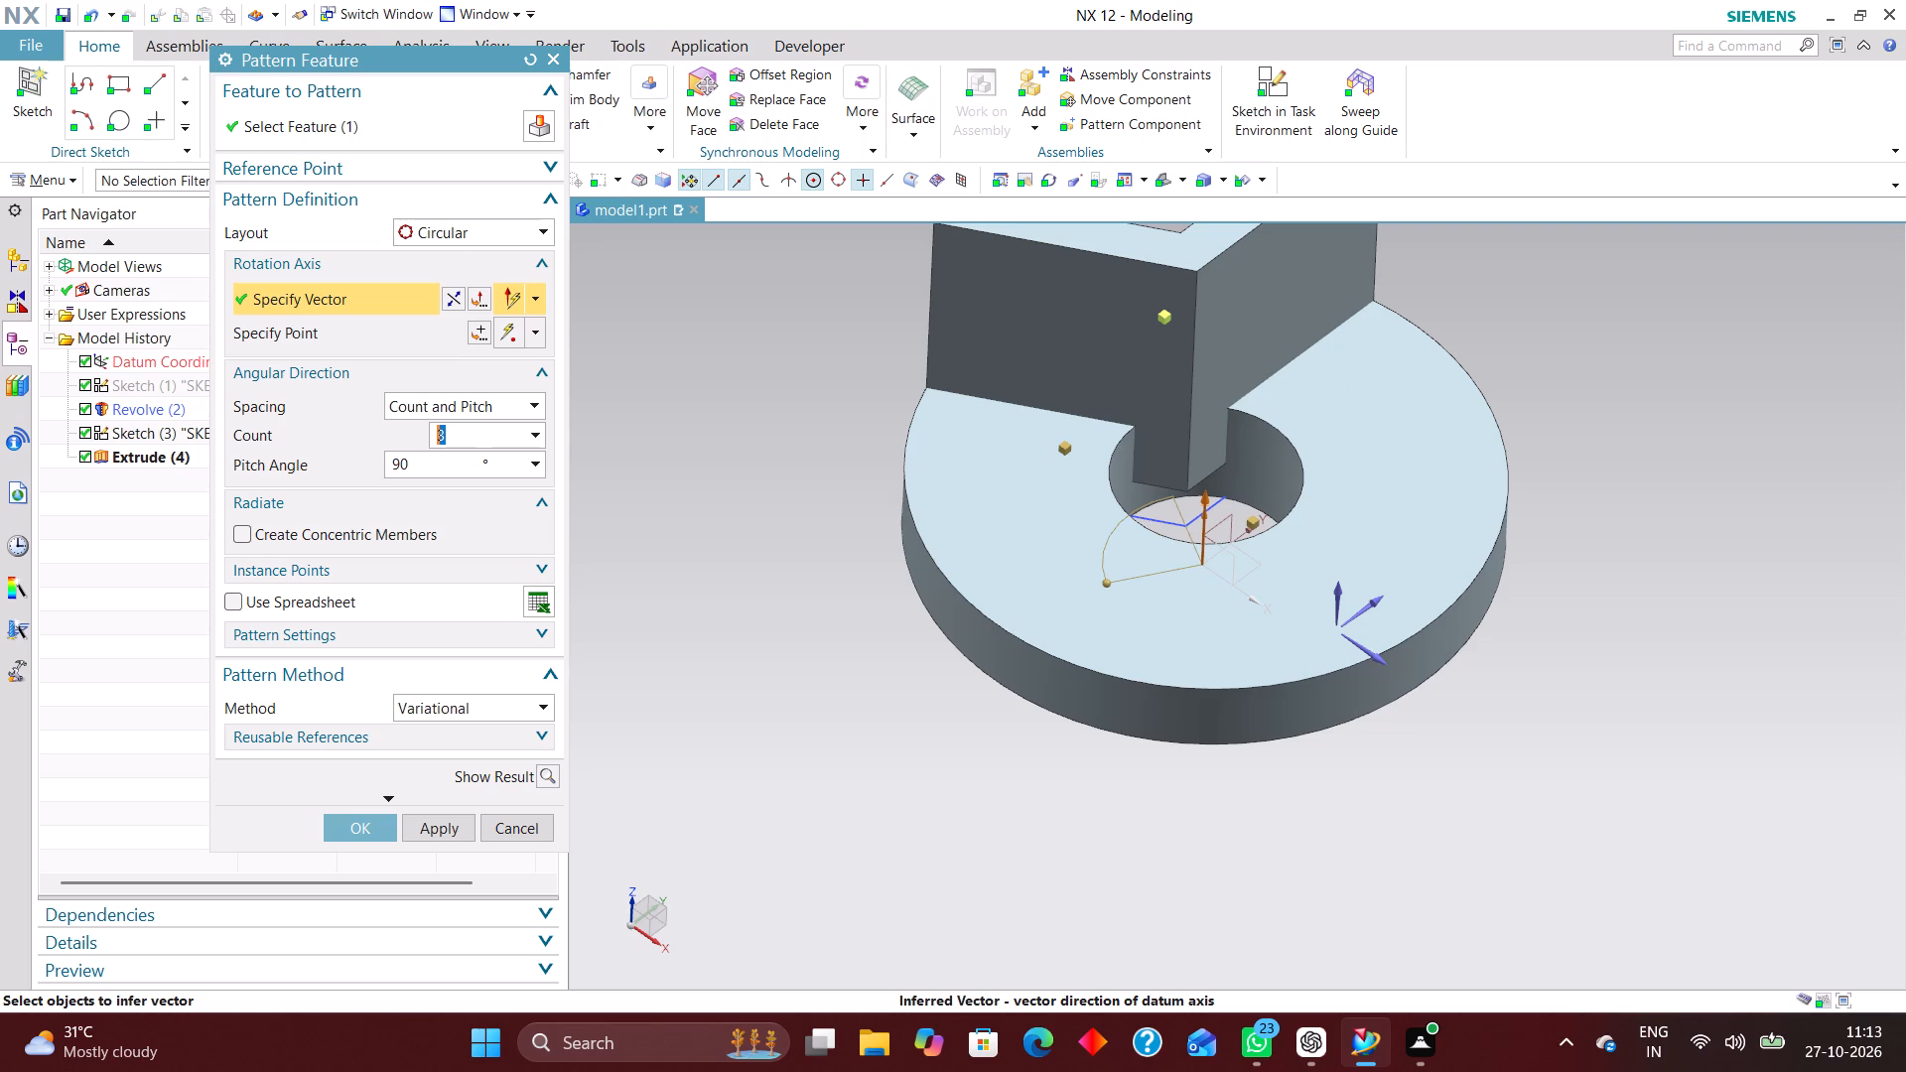
{"action": "left_click_drag", "start_coordinate": [411, 463], "coordinate": [372, 468]}
{"action": "type", "text": "360/3"}
{"action": "key", "text": "Return"}
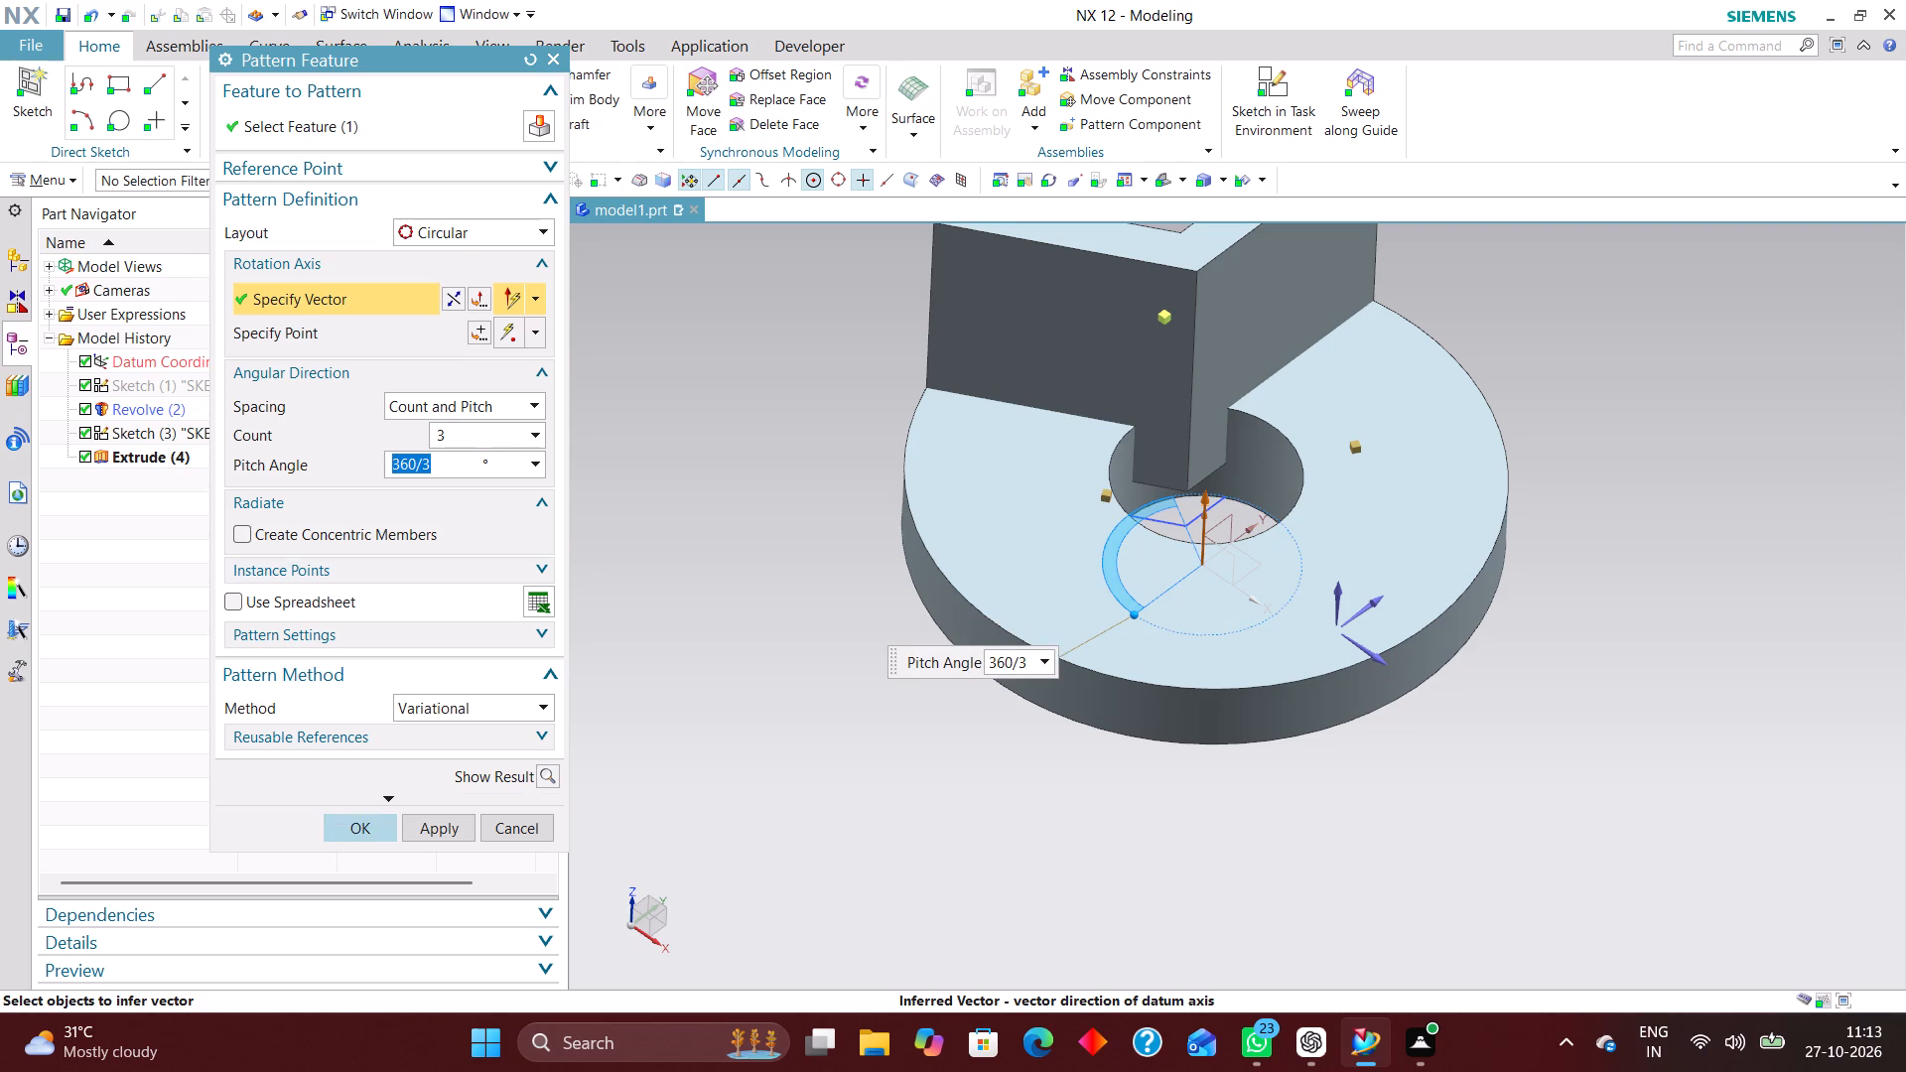
{"action": "left_click", "coordinate": [449, 826]}
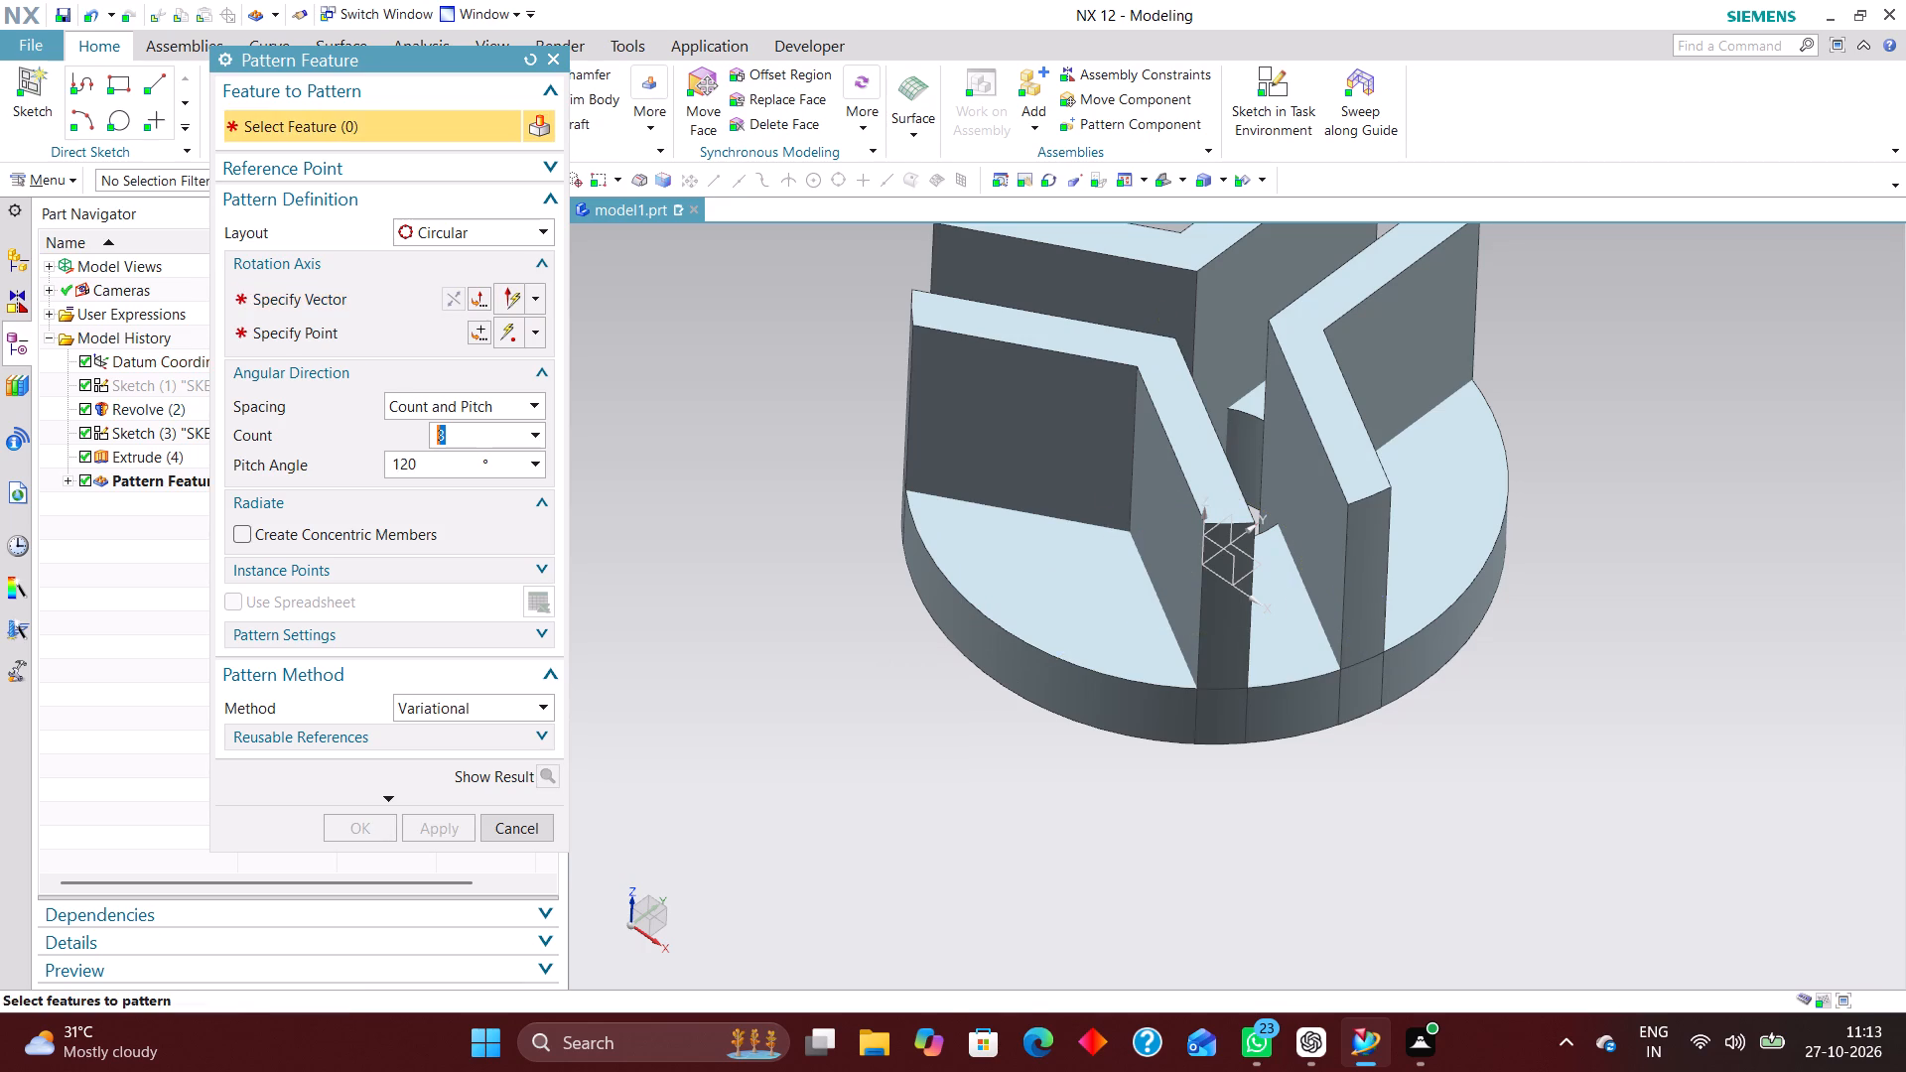
Leave the pattern command and hide the angled arm profile sketch beneath the disc.
{"action": "middle_click_drag", "start_coordinate": [751, 710], "coordinate": [807, 600]}
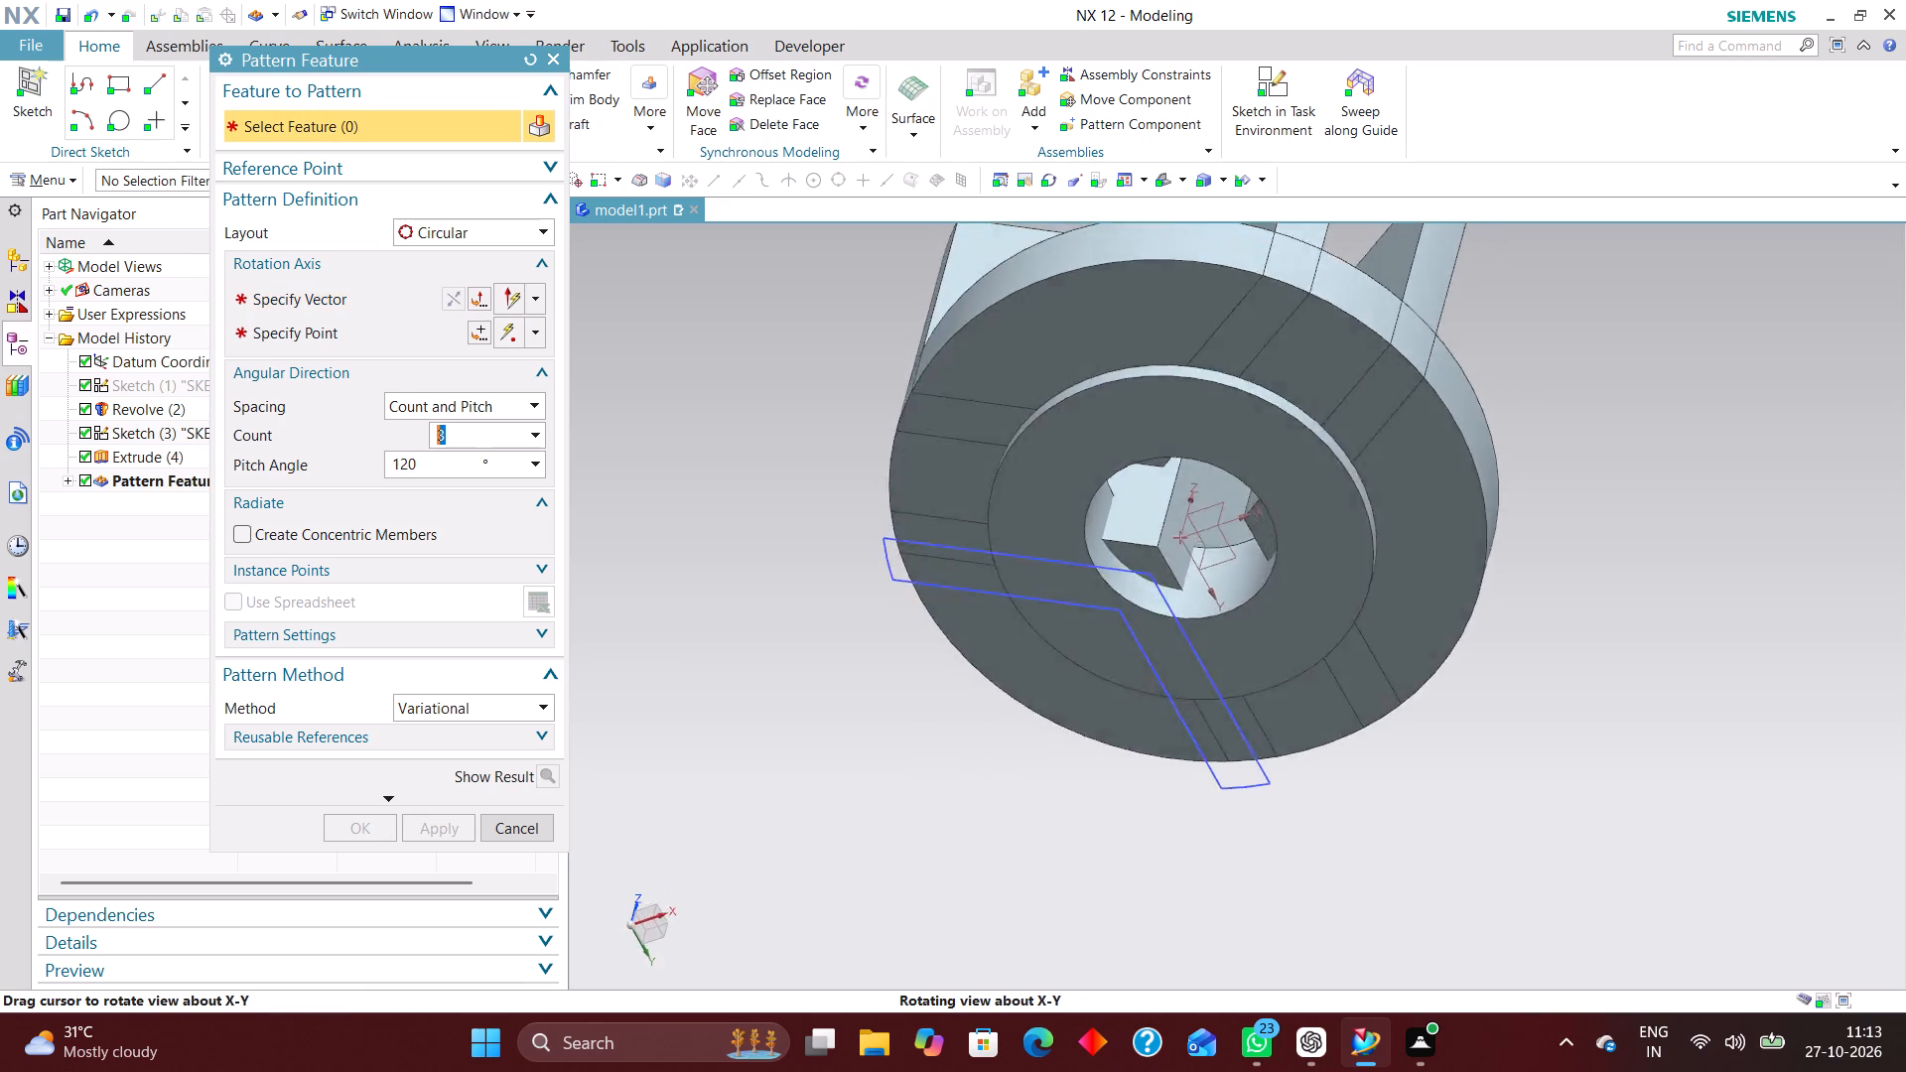
{"action": "middle_click_drag", "start_coordinate": [807, 600], "coordinate": [808, 677]}
{"action": "scroll", "coordinate": [808, 677], "scroll_direction": "up", "scroll_amount": 1}
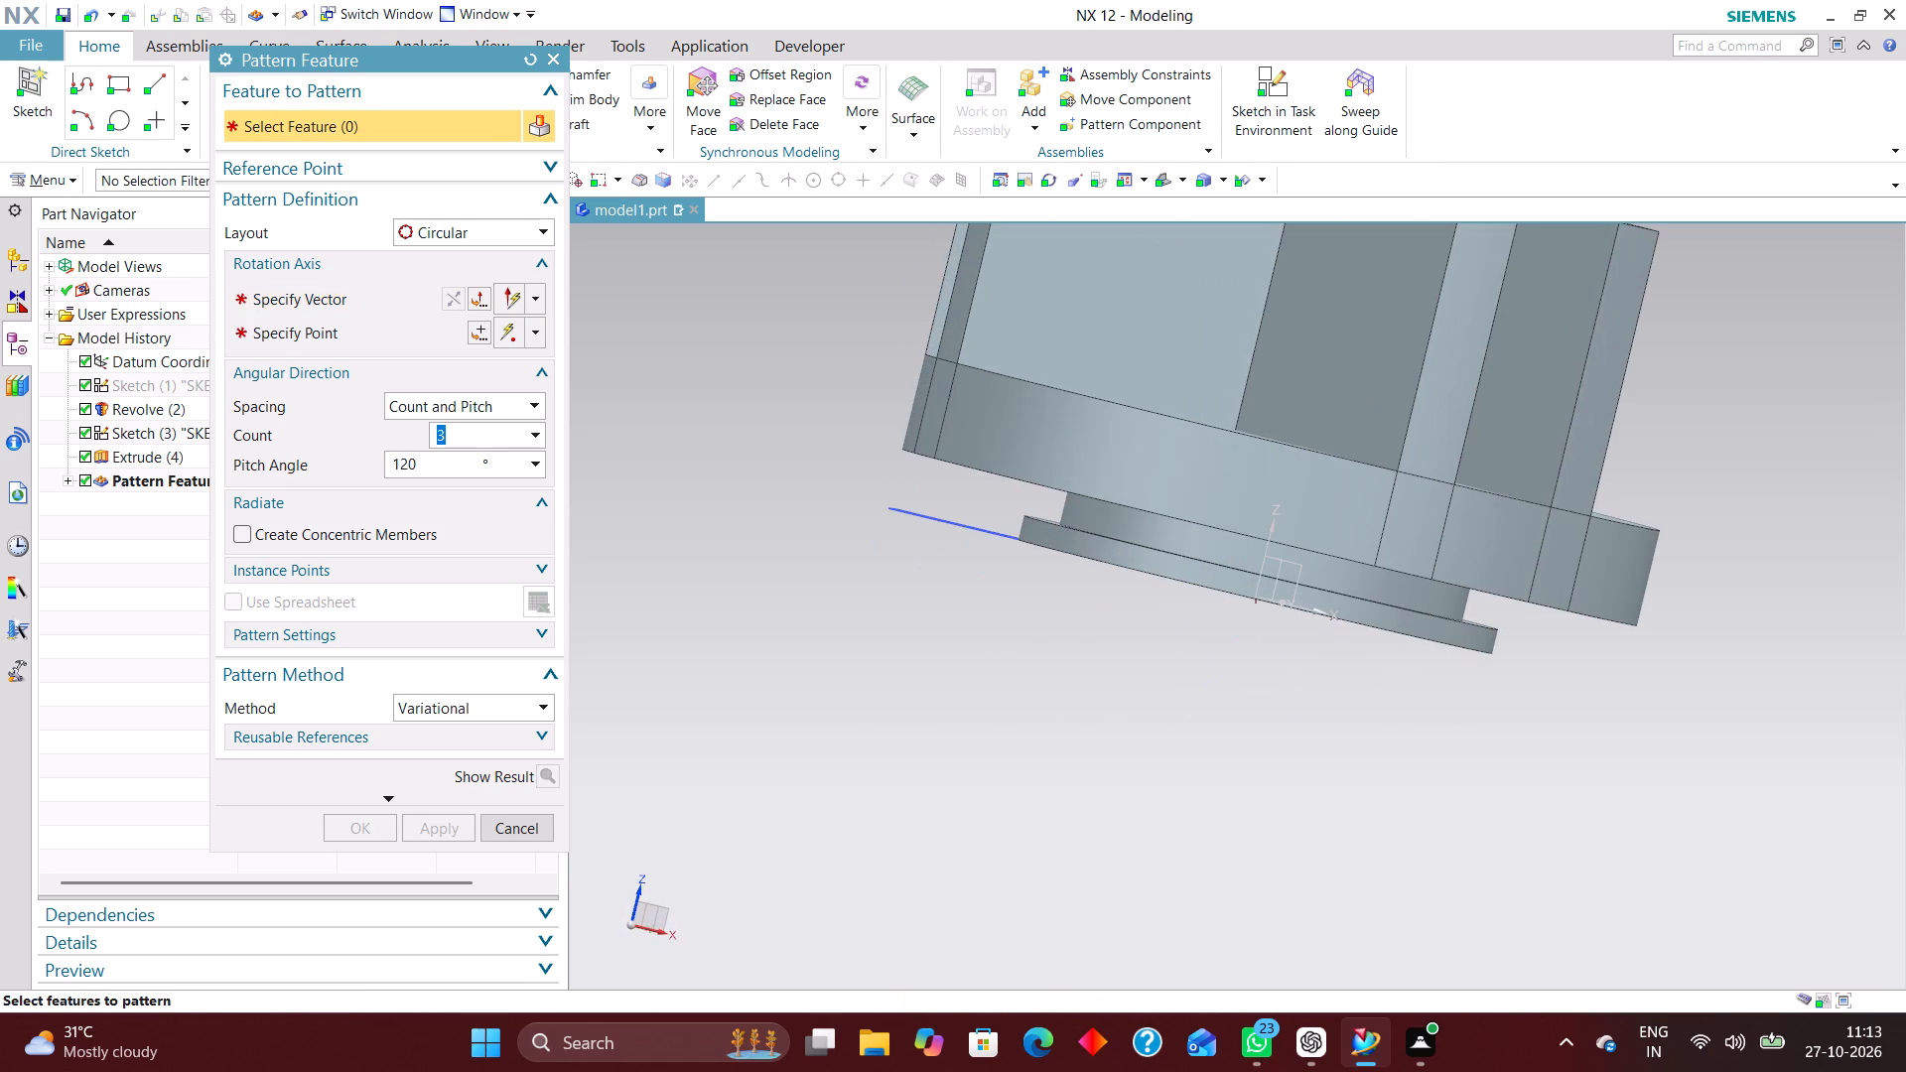
{"action": "right_click_drag", "start_coordinate": [961, 517], "coordinate": [962, 620]}
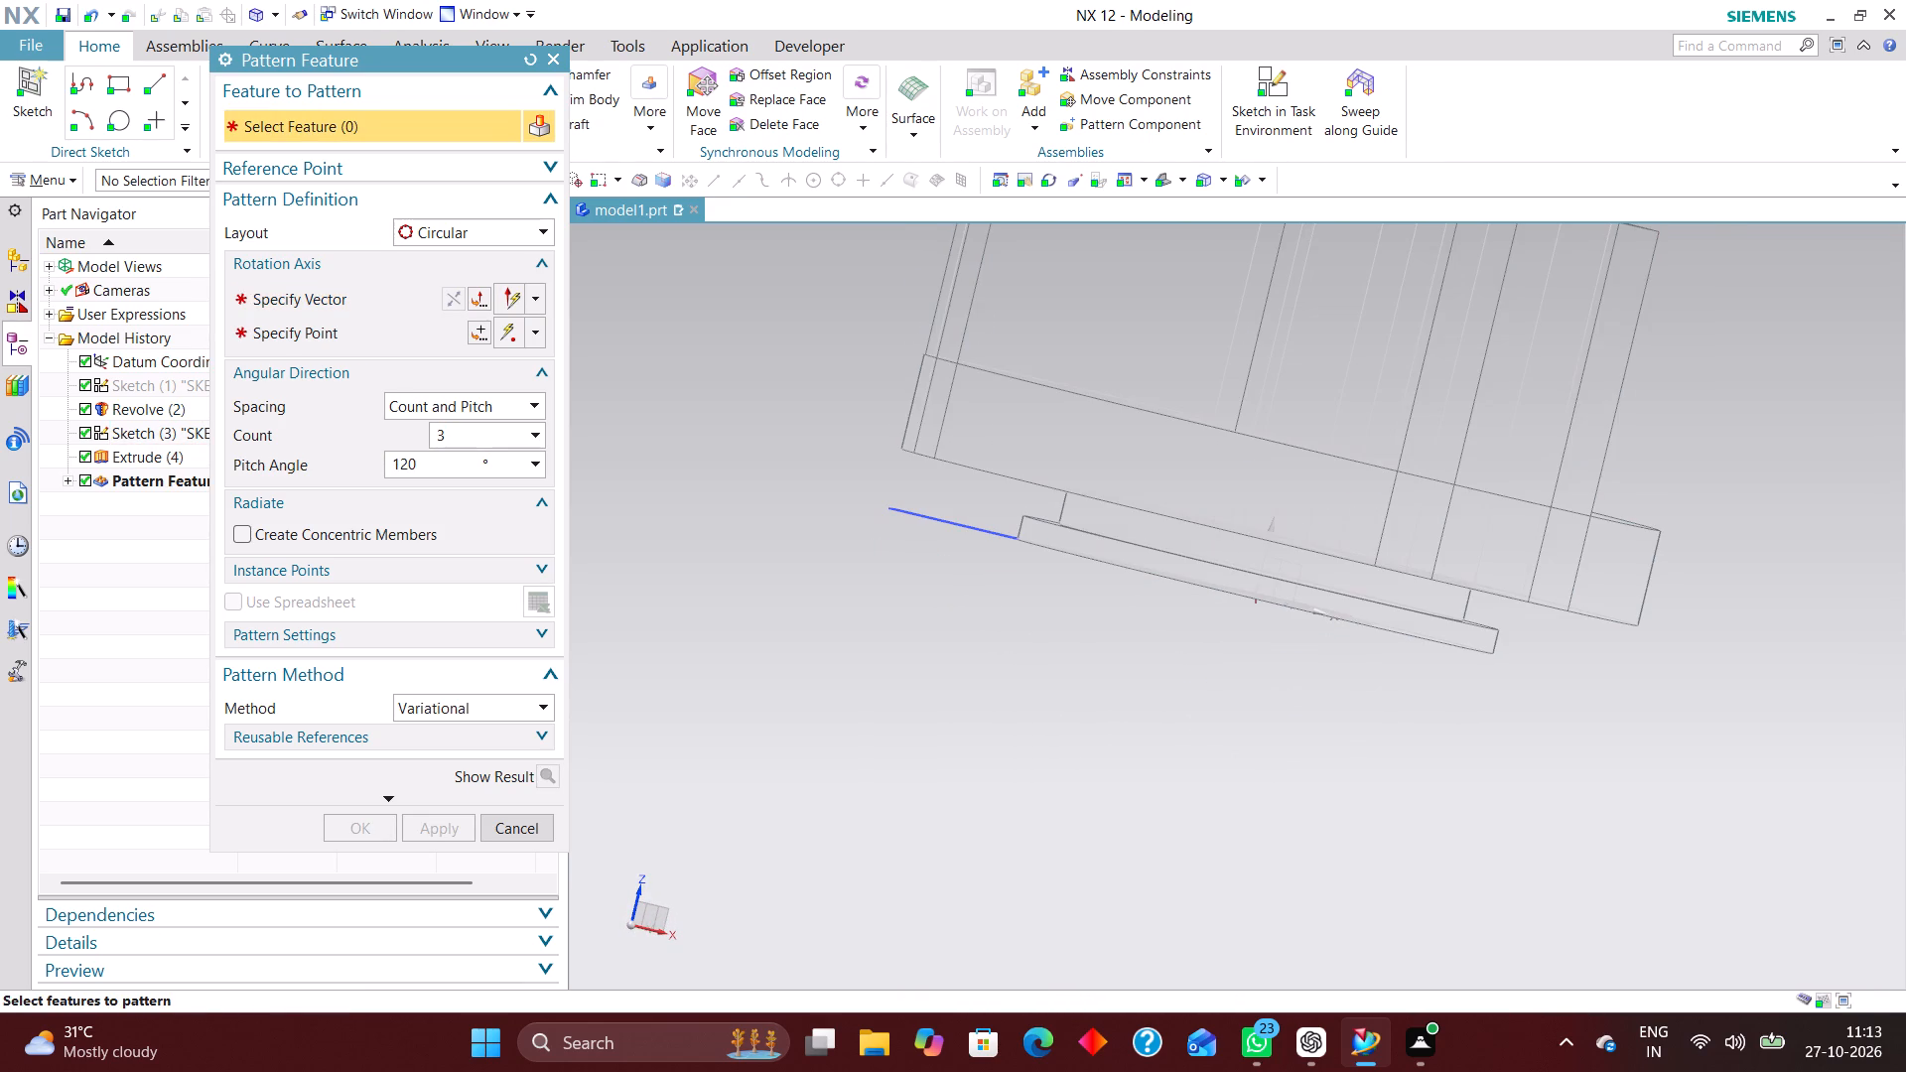
{"action": "left_click", "coordinate": [1223, 178]}
{"action": "left_click", "coordinate": [1224, 205]}
{"action": "right_click_drag", "start_coordinate": [956, 517], "coordinate": [931, 642]}
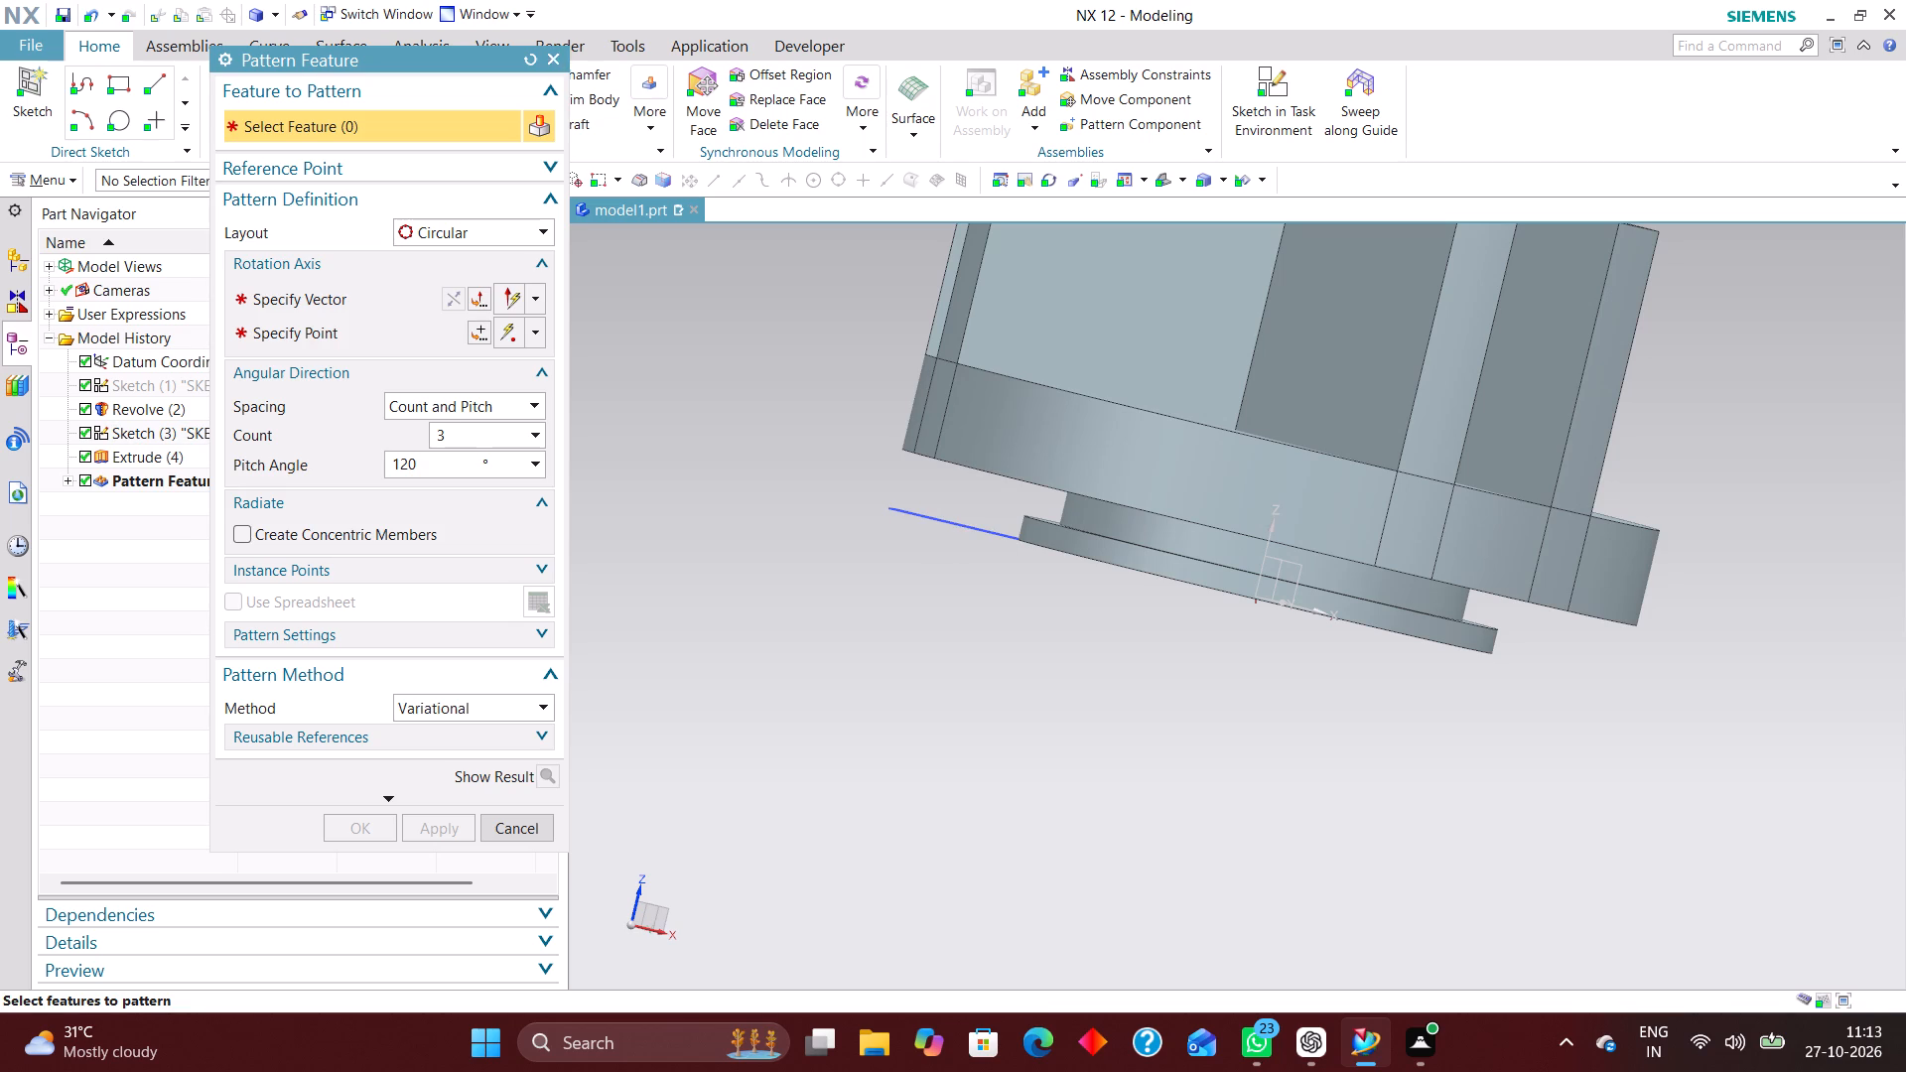
{"action": "left_click", "coordinate": [542, 55]}
{"action": "left_click", "coordinate": [559, 61]}
{"action": "right_click_drag", "start_coordinate": [918, 517], "coordinate": [919, 637]}
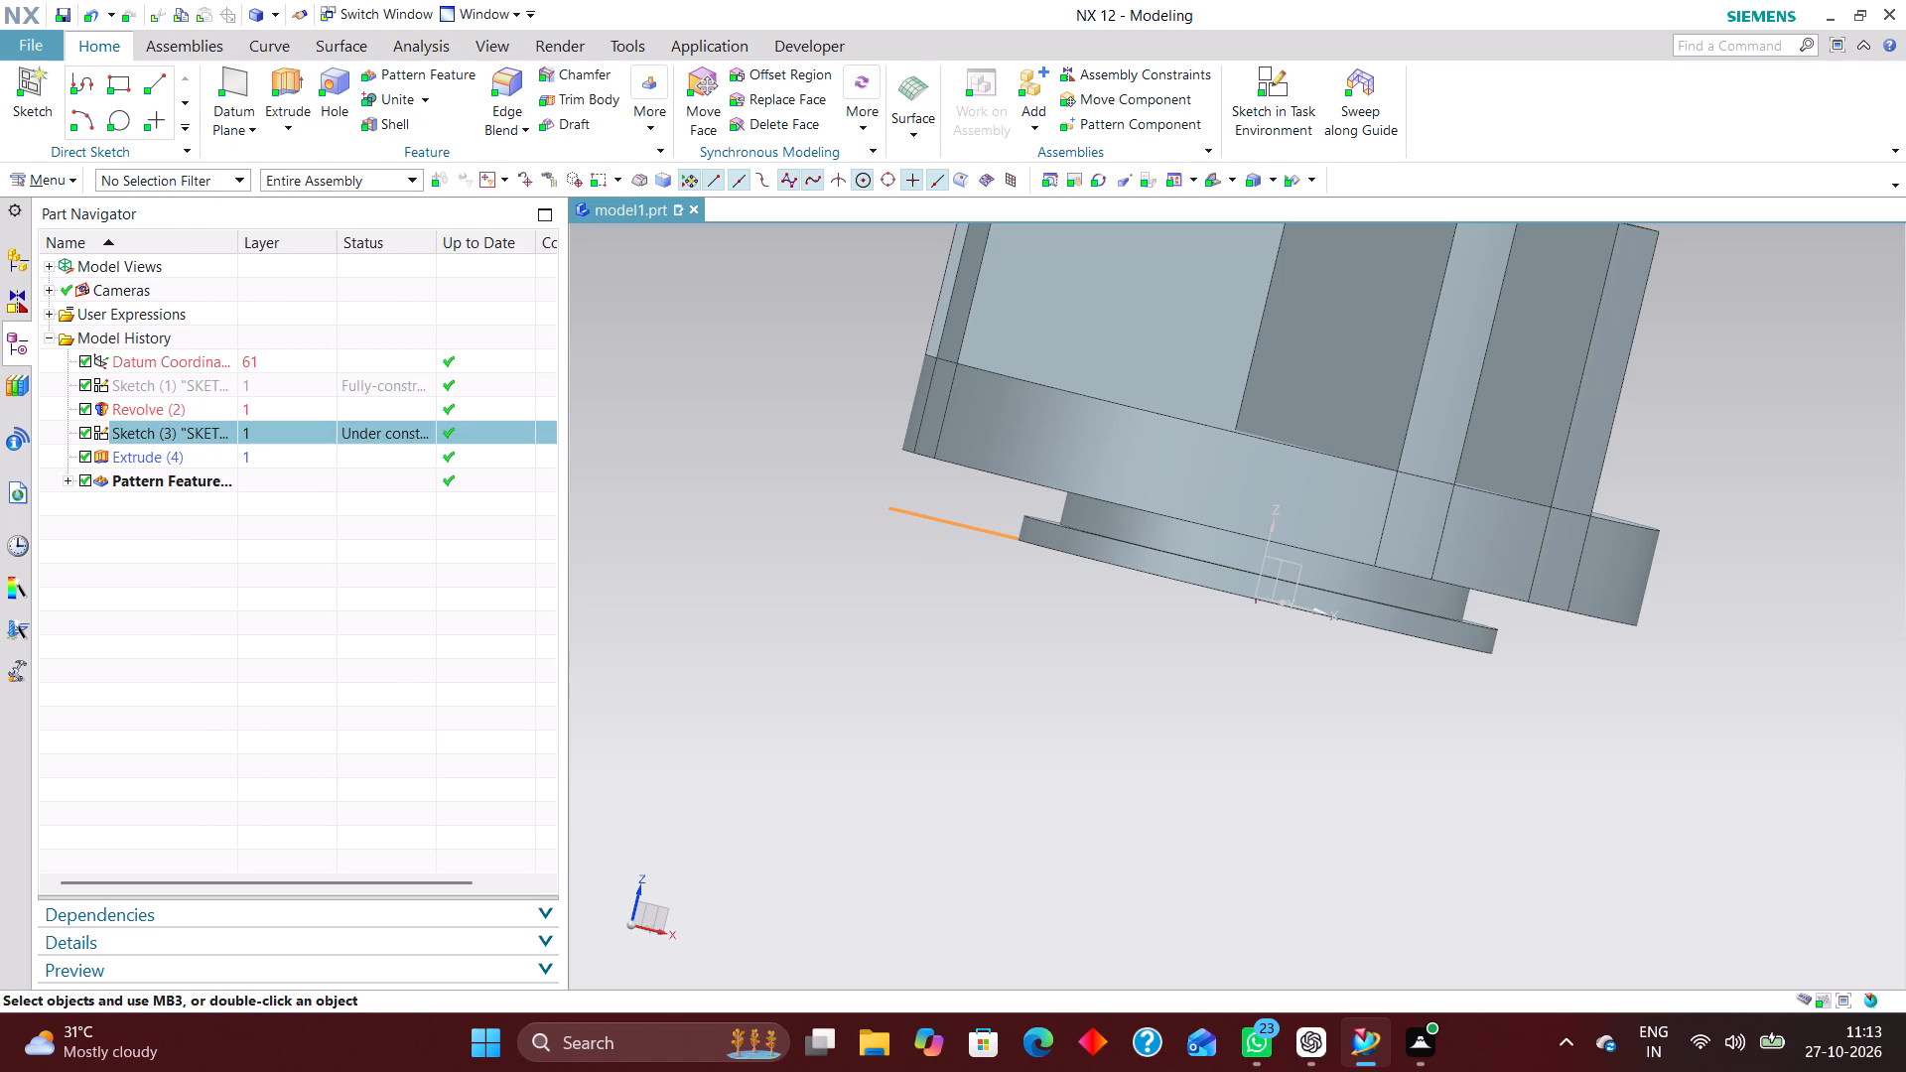
Unite the three angled walls with the disc, using the disc as the target body.
{"action": "key", "text": "End"}
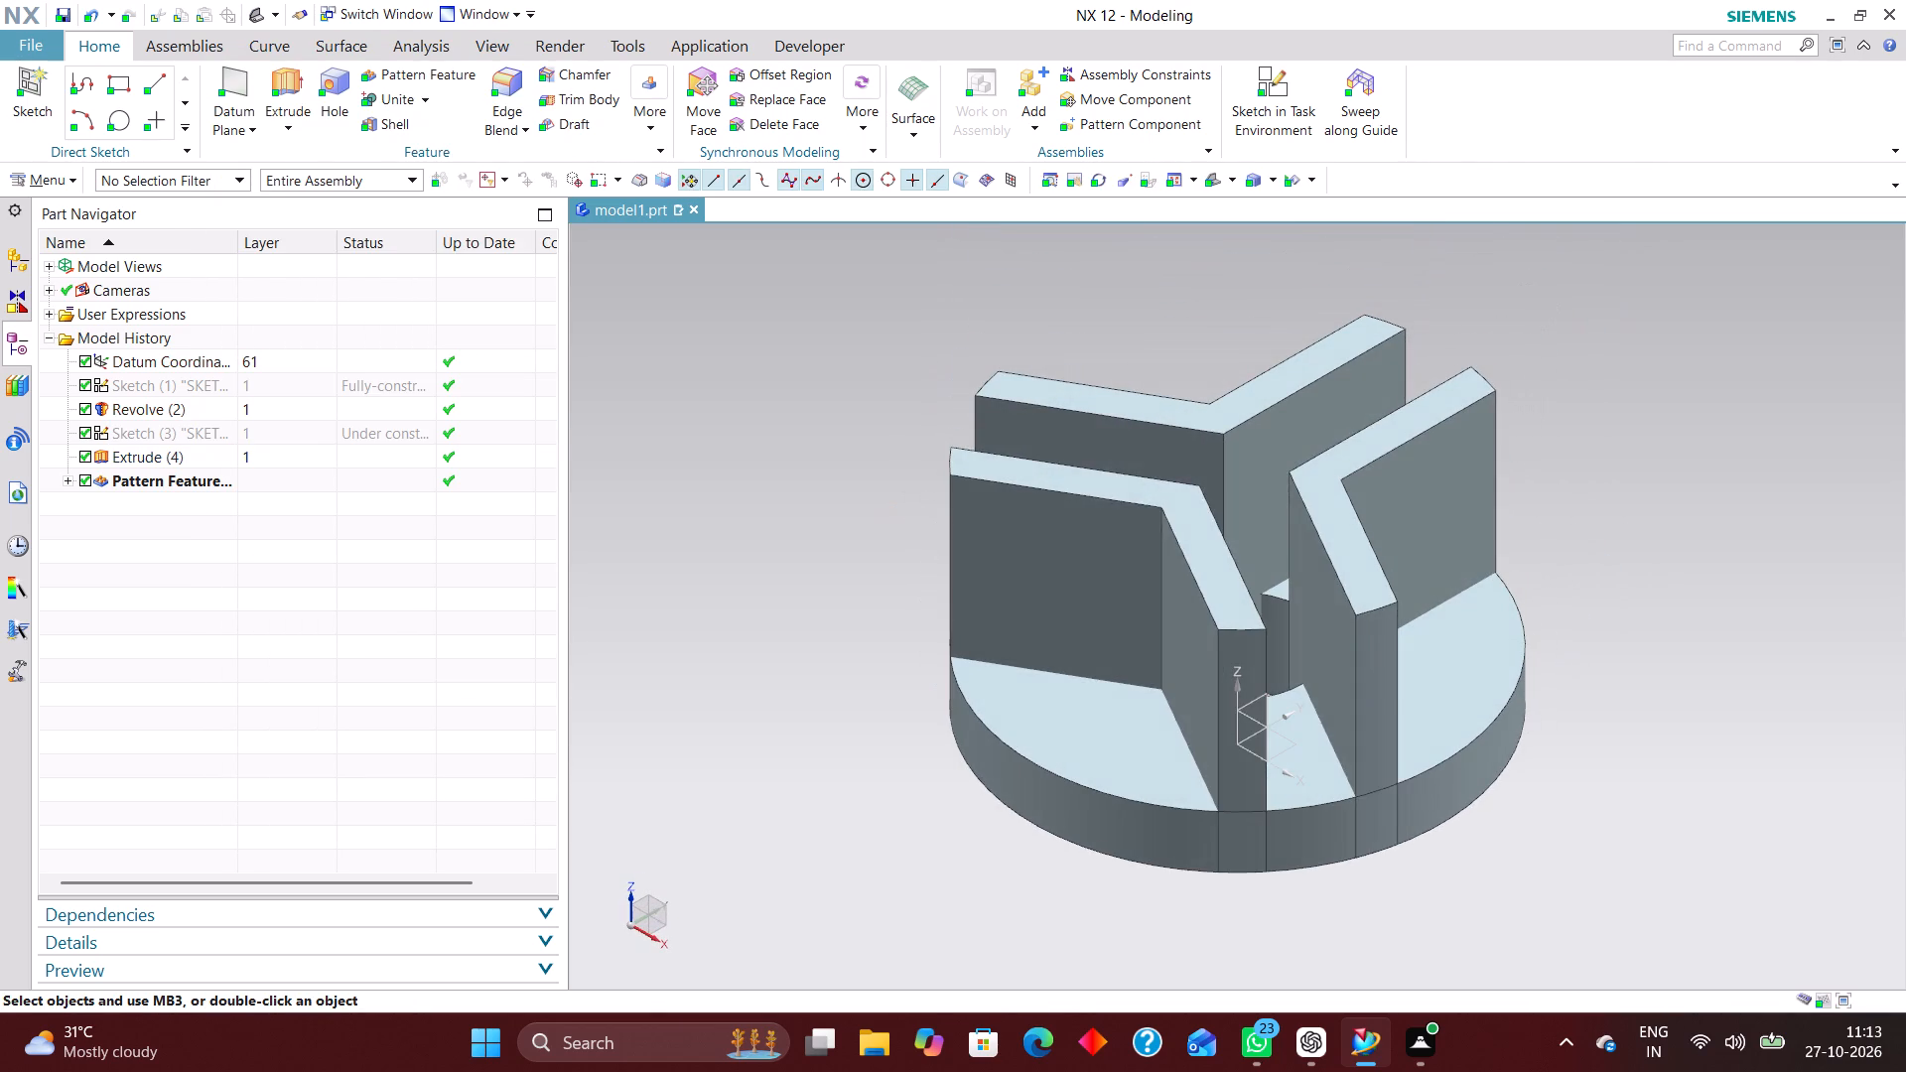
{"action": "scroll", "coordinate": [1299, 723], "scroll_direction": "up", "scroll_amount": 3}
{"action": "scroll", "coordinate": [1120, 549], "scroll_direction": "down", "scroll_amount": 2}
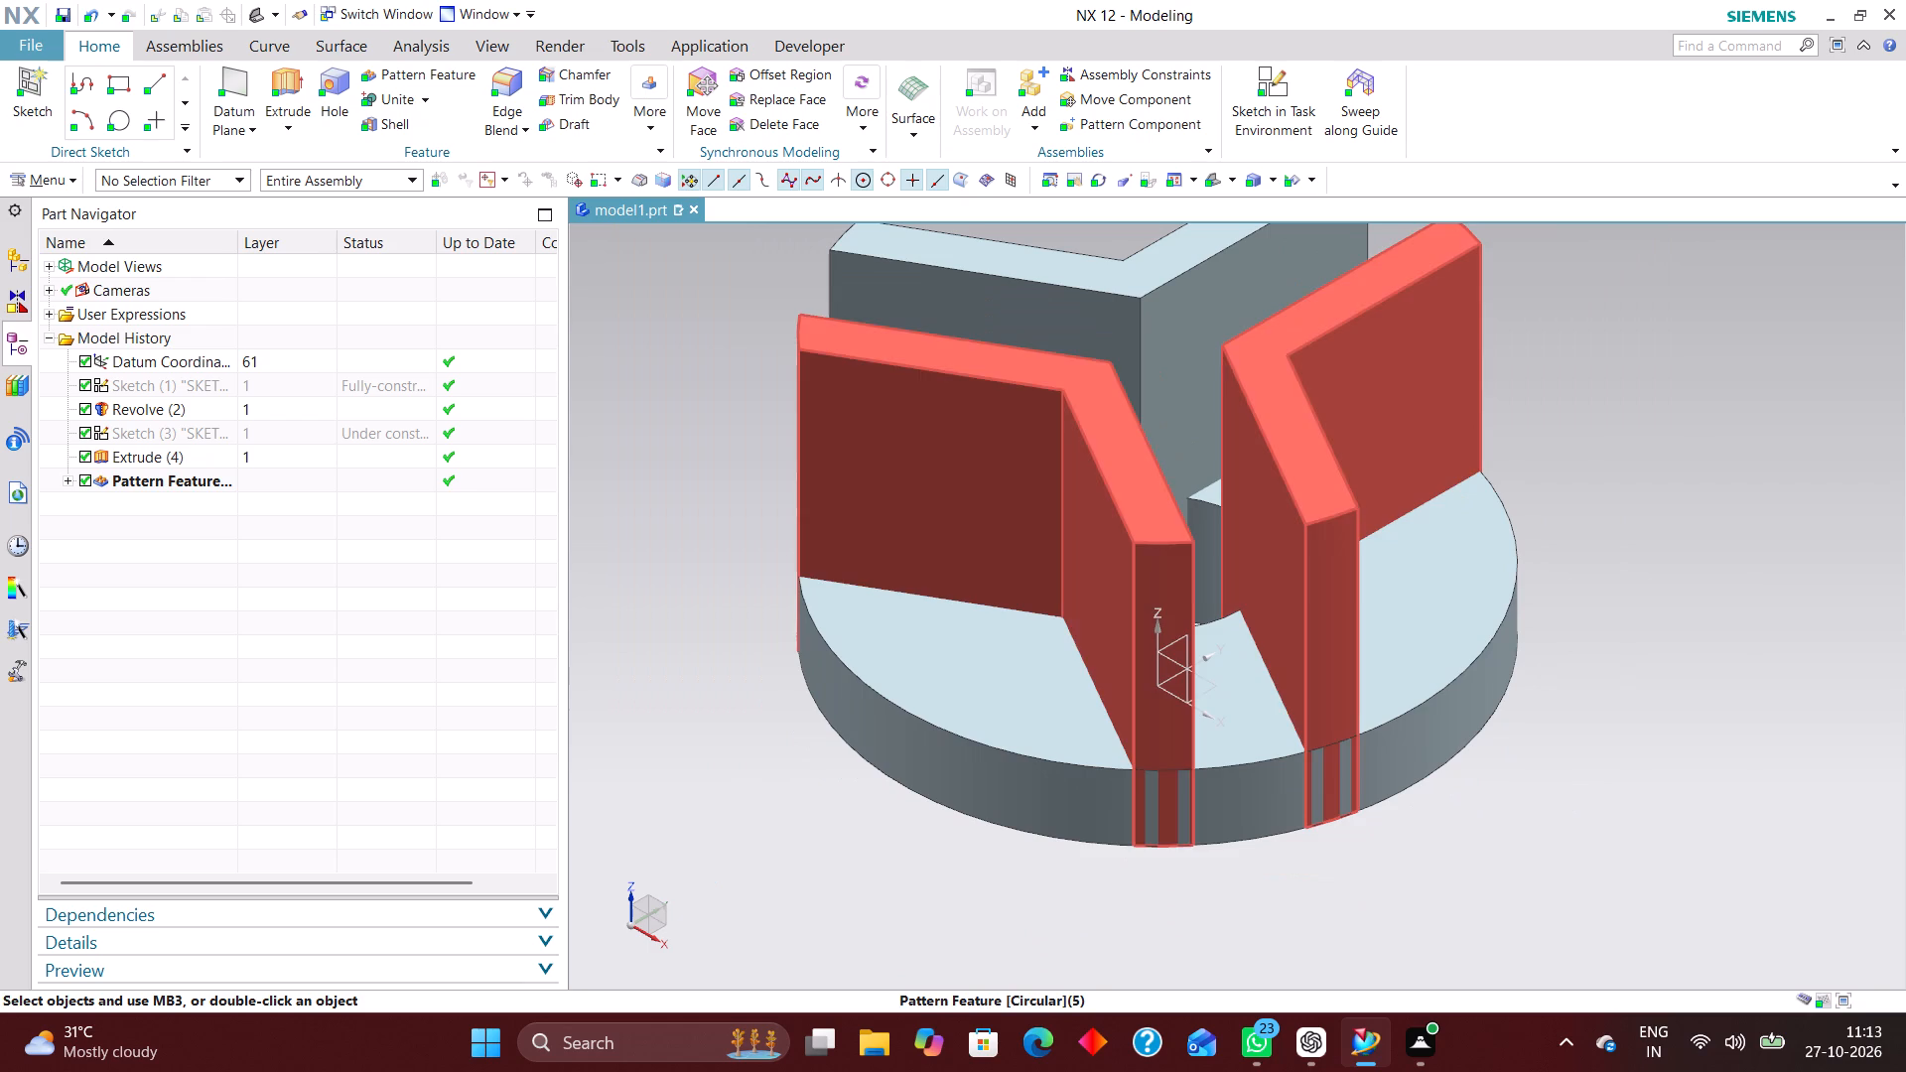
{"action": "left_click", "coordinate": [398, 102]}
{"action": "left_click", "coordinate": [866, 677]}
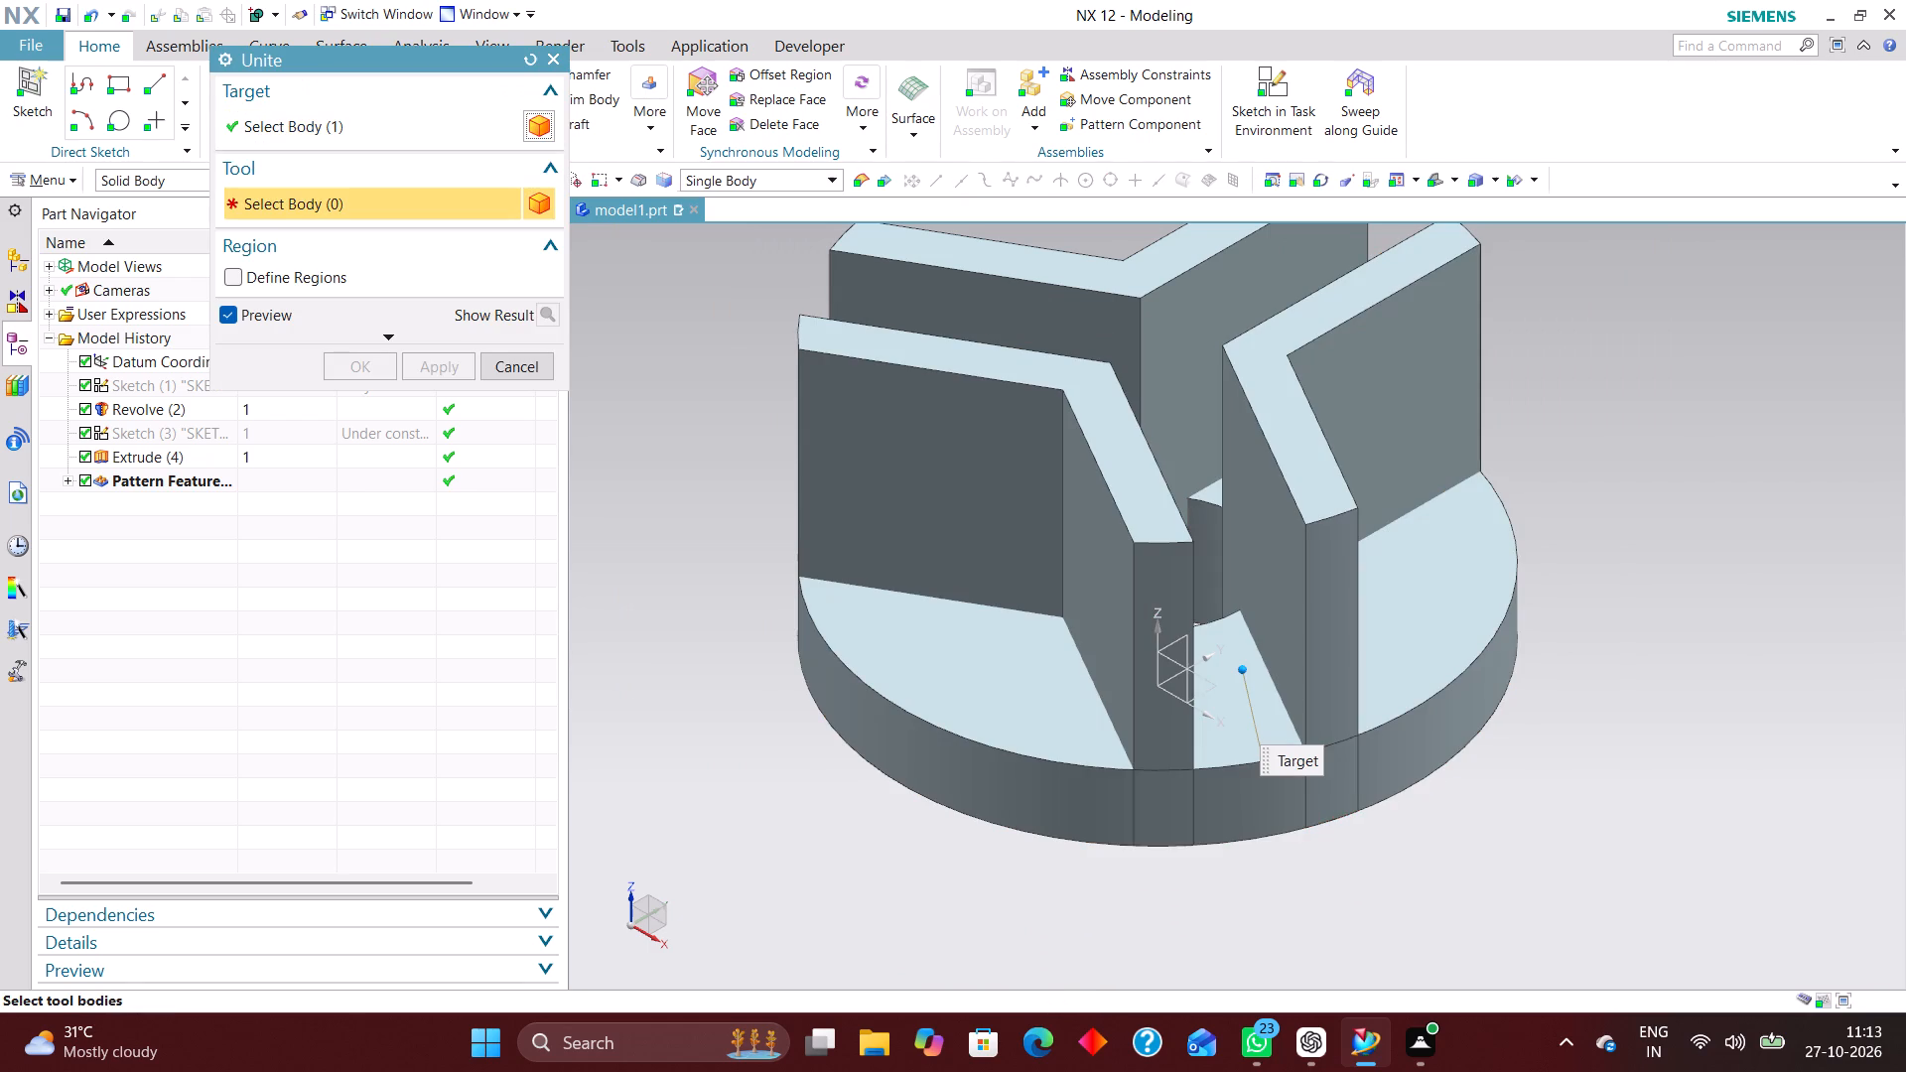
{"action": "left_click", "coordinate": [933, 460]}
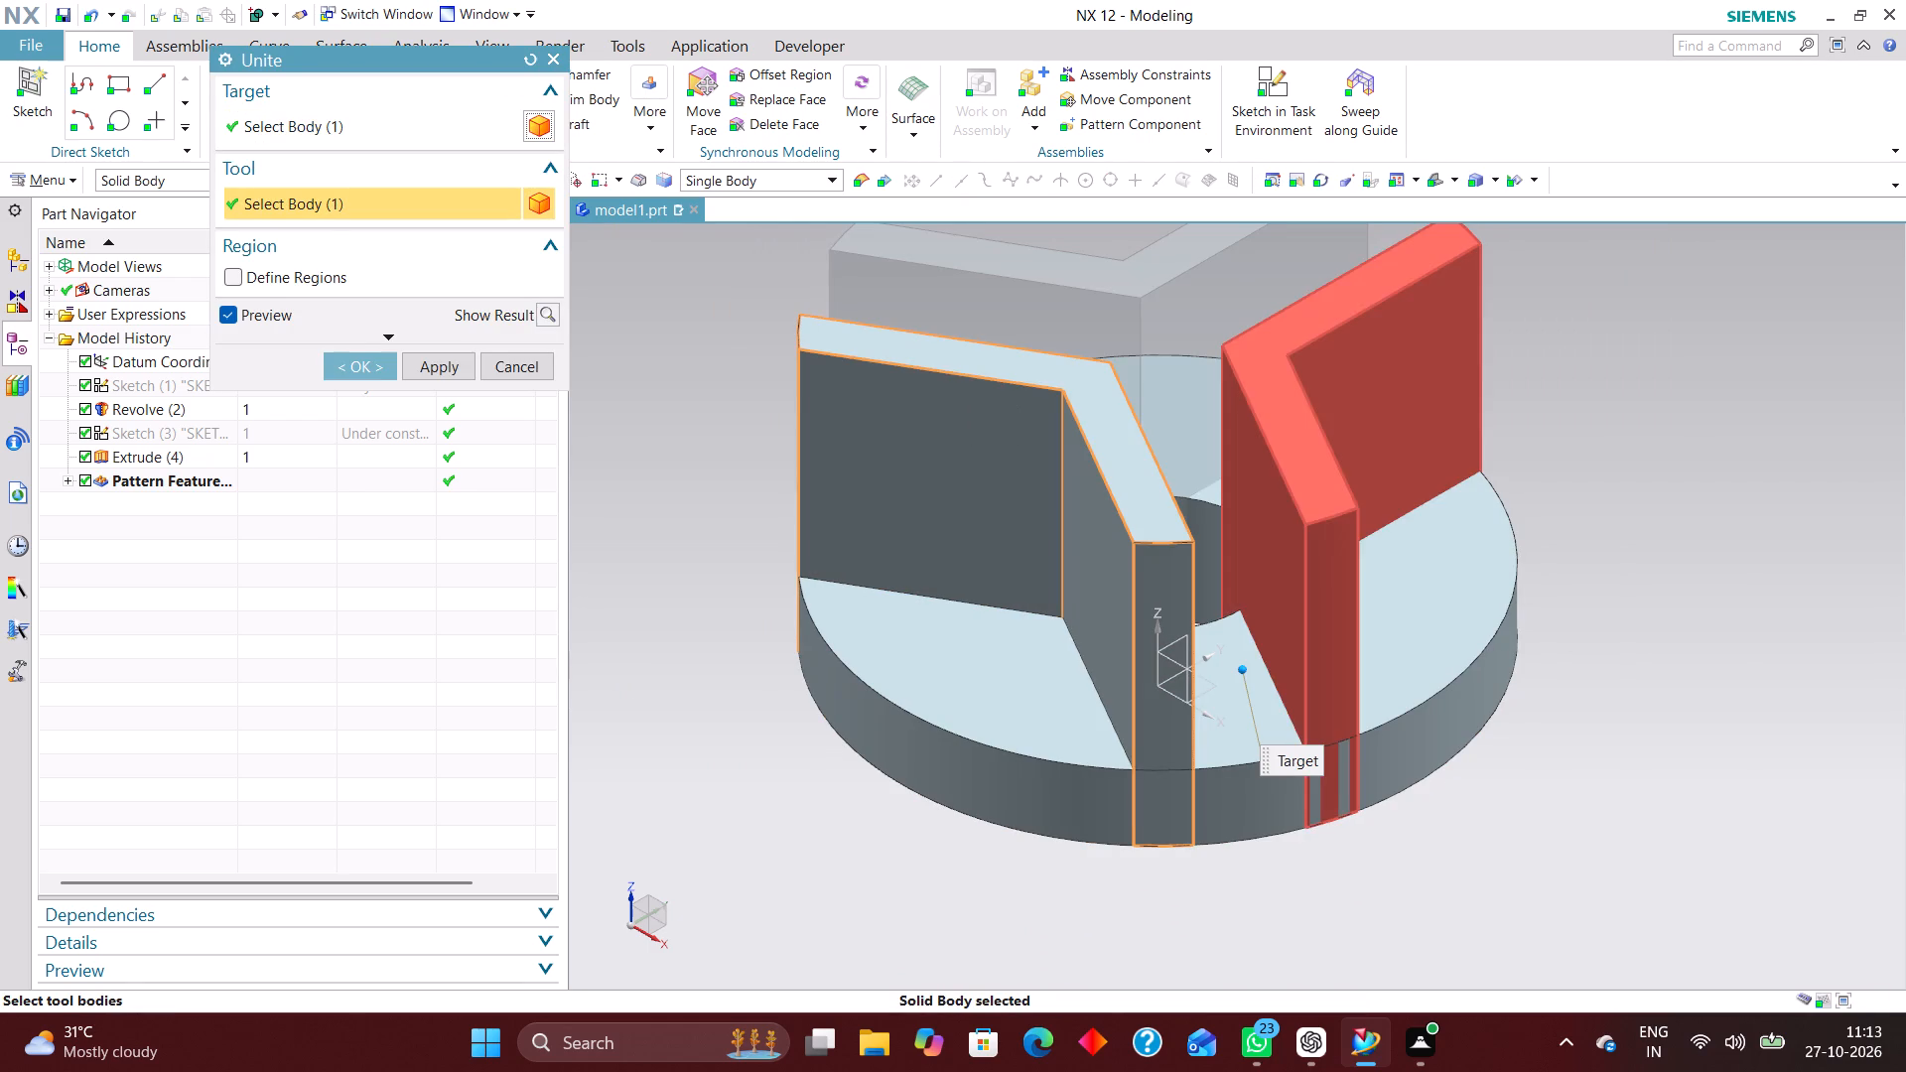
{"action": "left_click", "coordinate": [1337, 491]}
{"action": "left_click", "coordinate": [1185, 318]}
{"action": "left_click", "coordinate": [348, 366]}
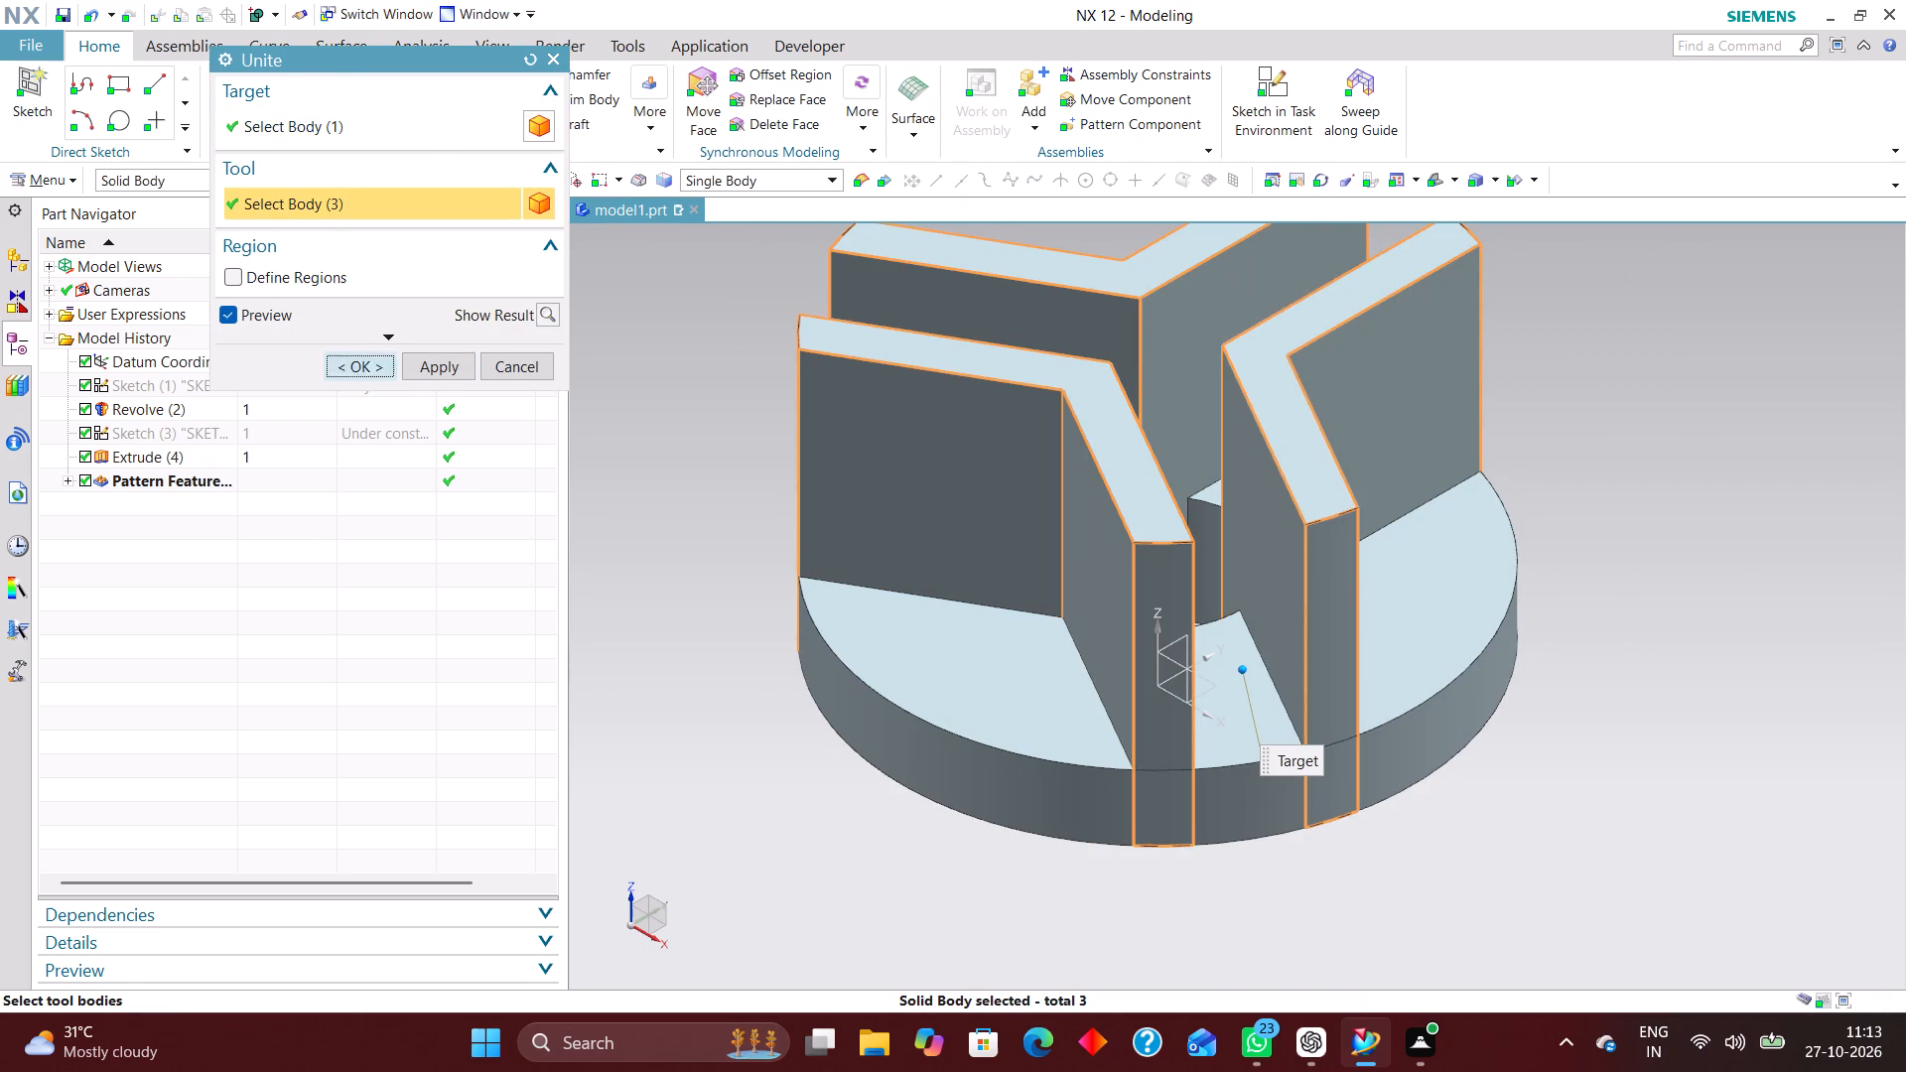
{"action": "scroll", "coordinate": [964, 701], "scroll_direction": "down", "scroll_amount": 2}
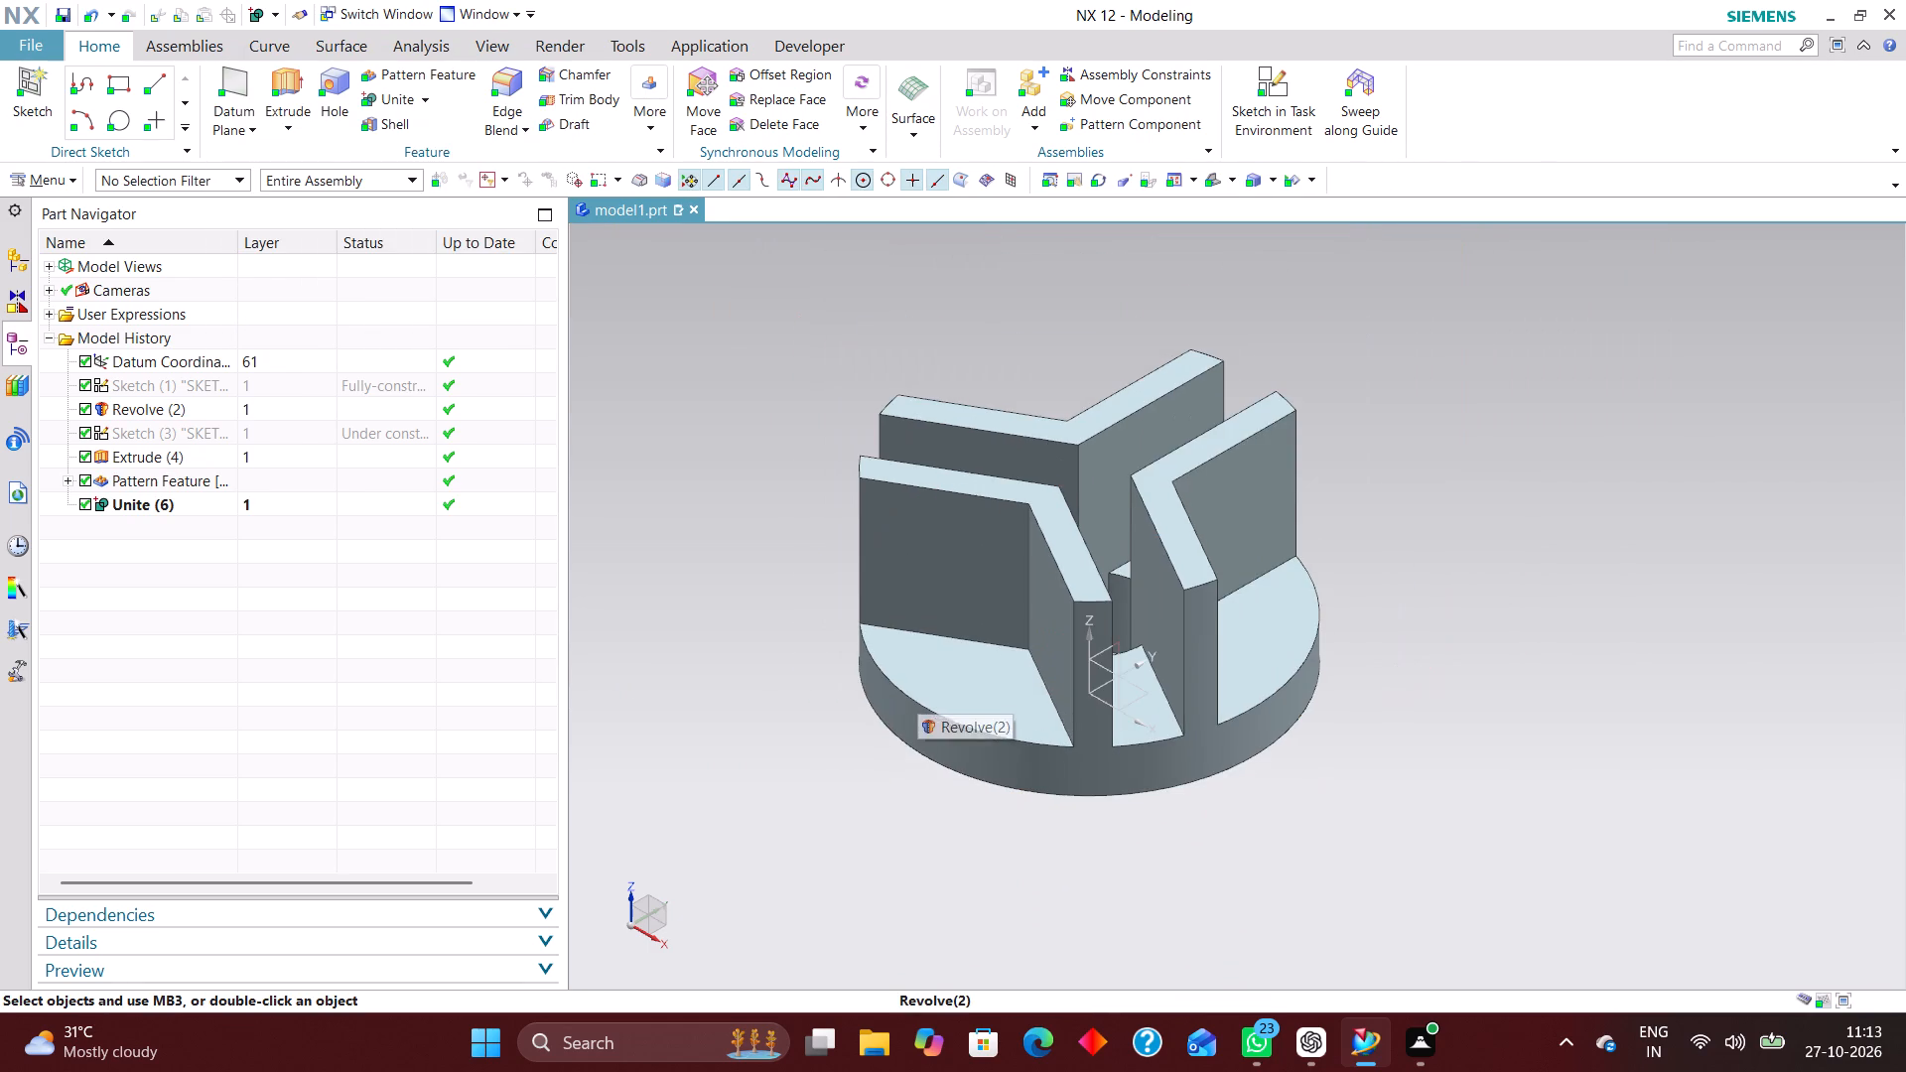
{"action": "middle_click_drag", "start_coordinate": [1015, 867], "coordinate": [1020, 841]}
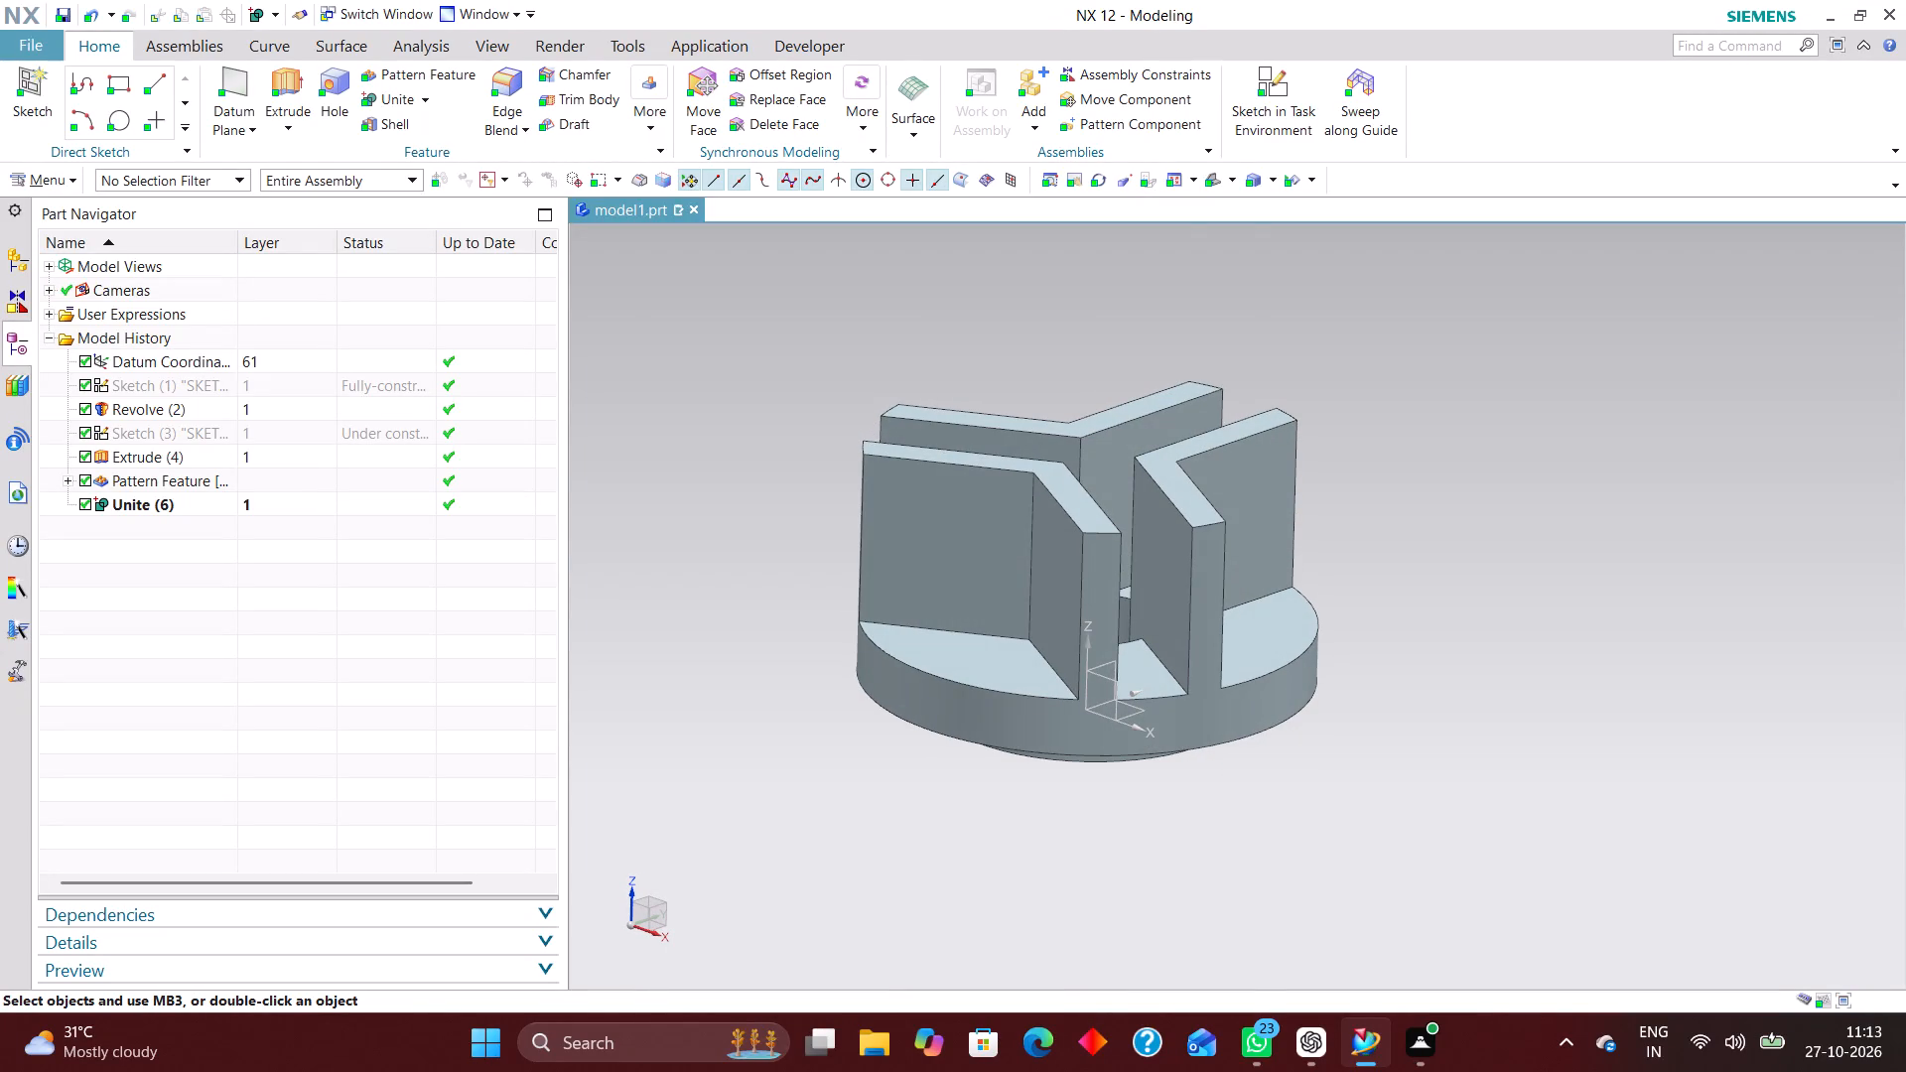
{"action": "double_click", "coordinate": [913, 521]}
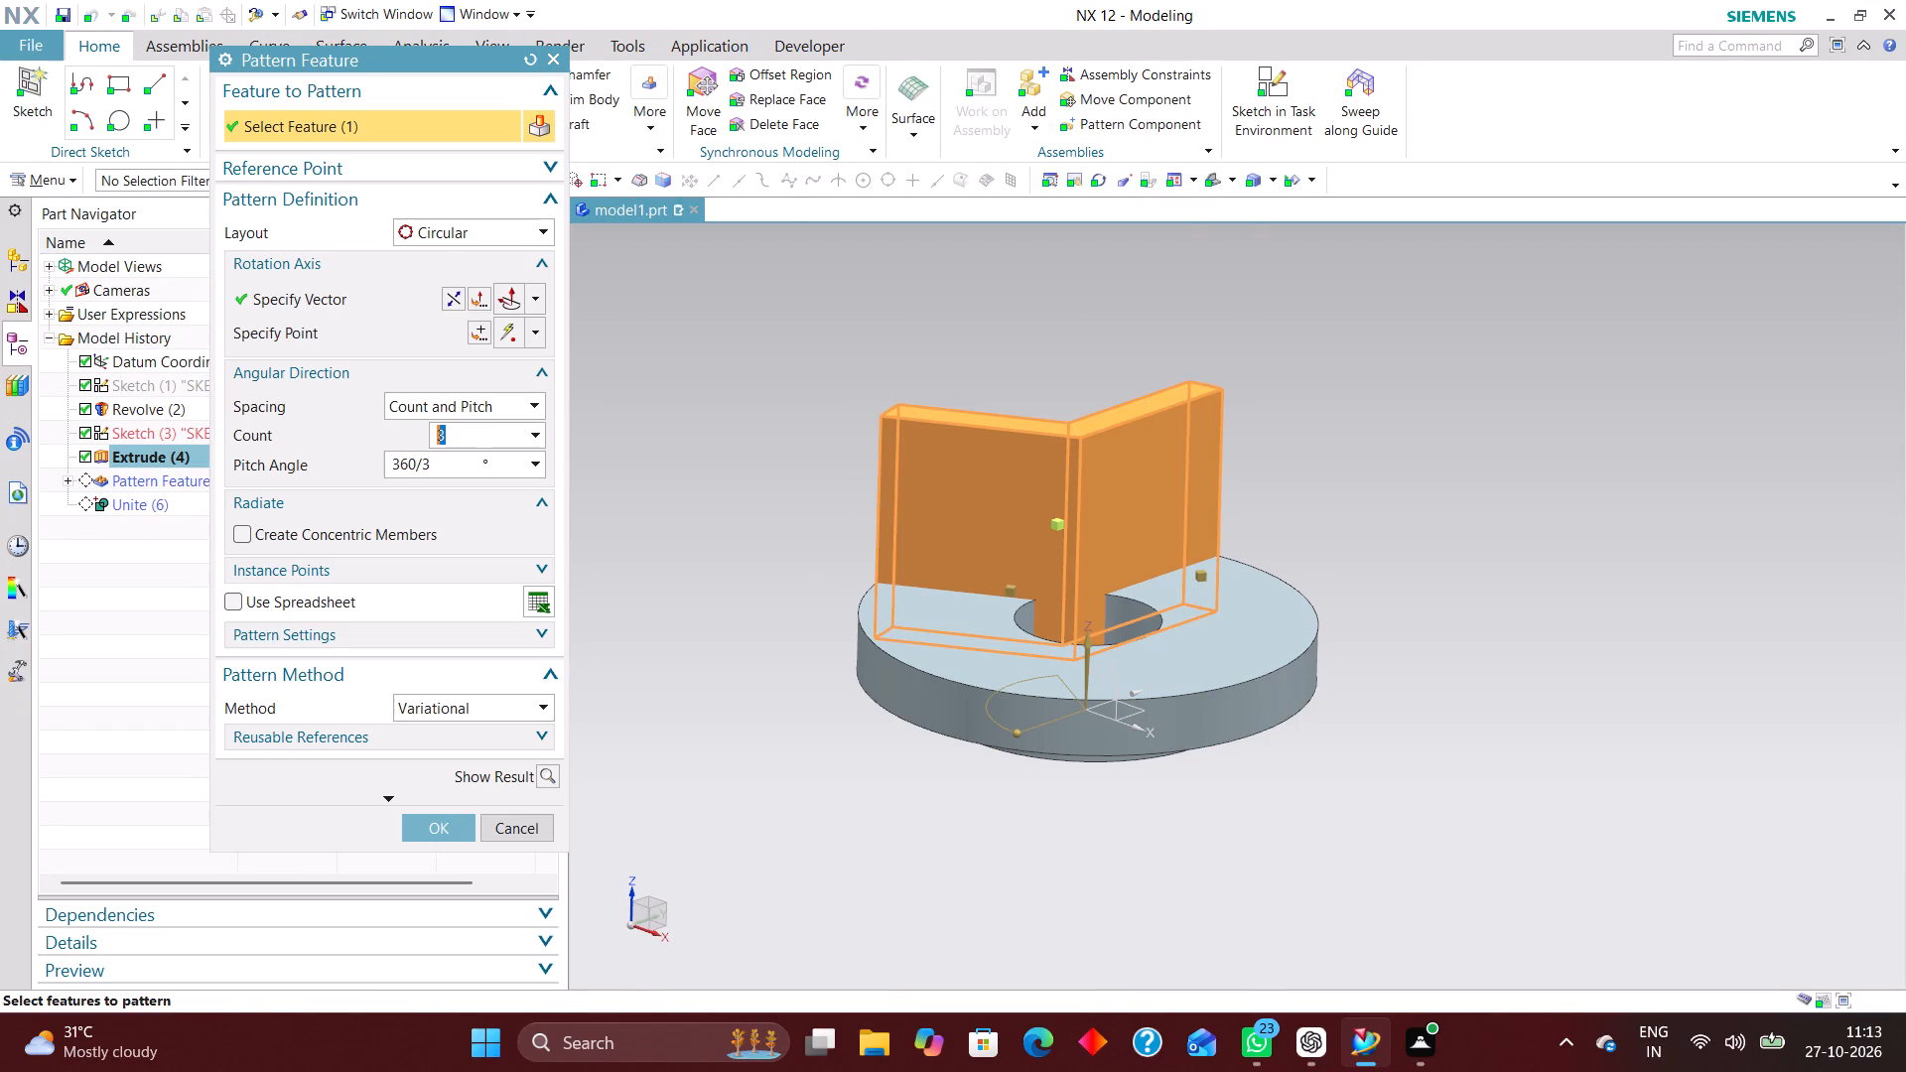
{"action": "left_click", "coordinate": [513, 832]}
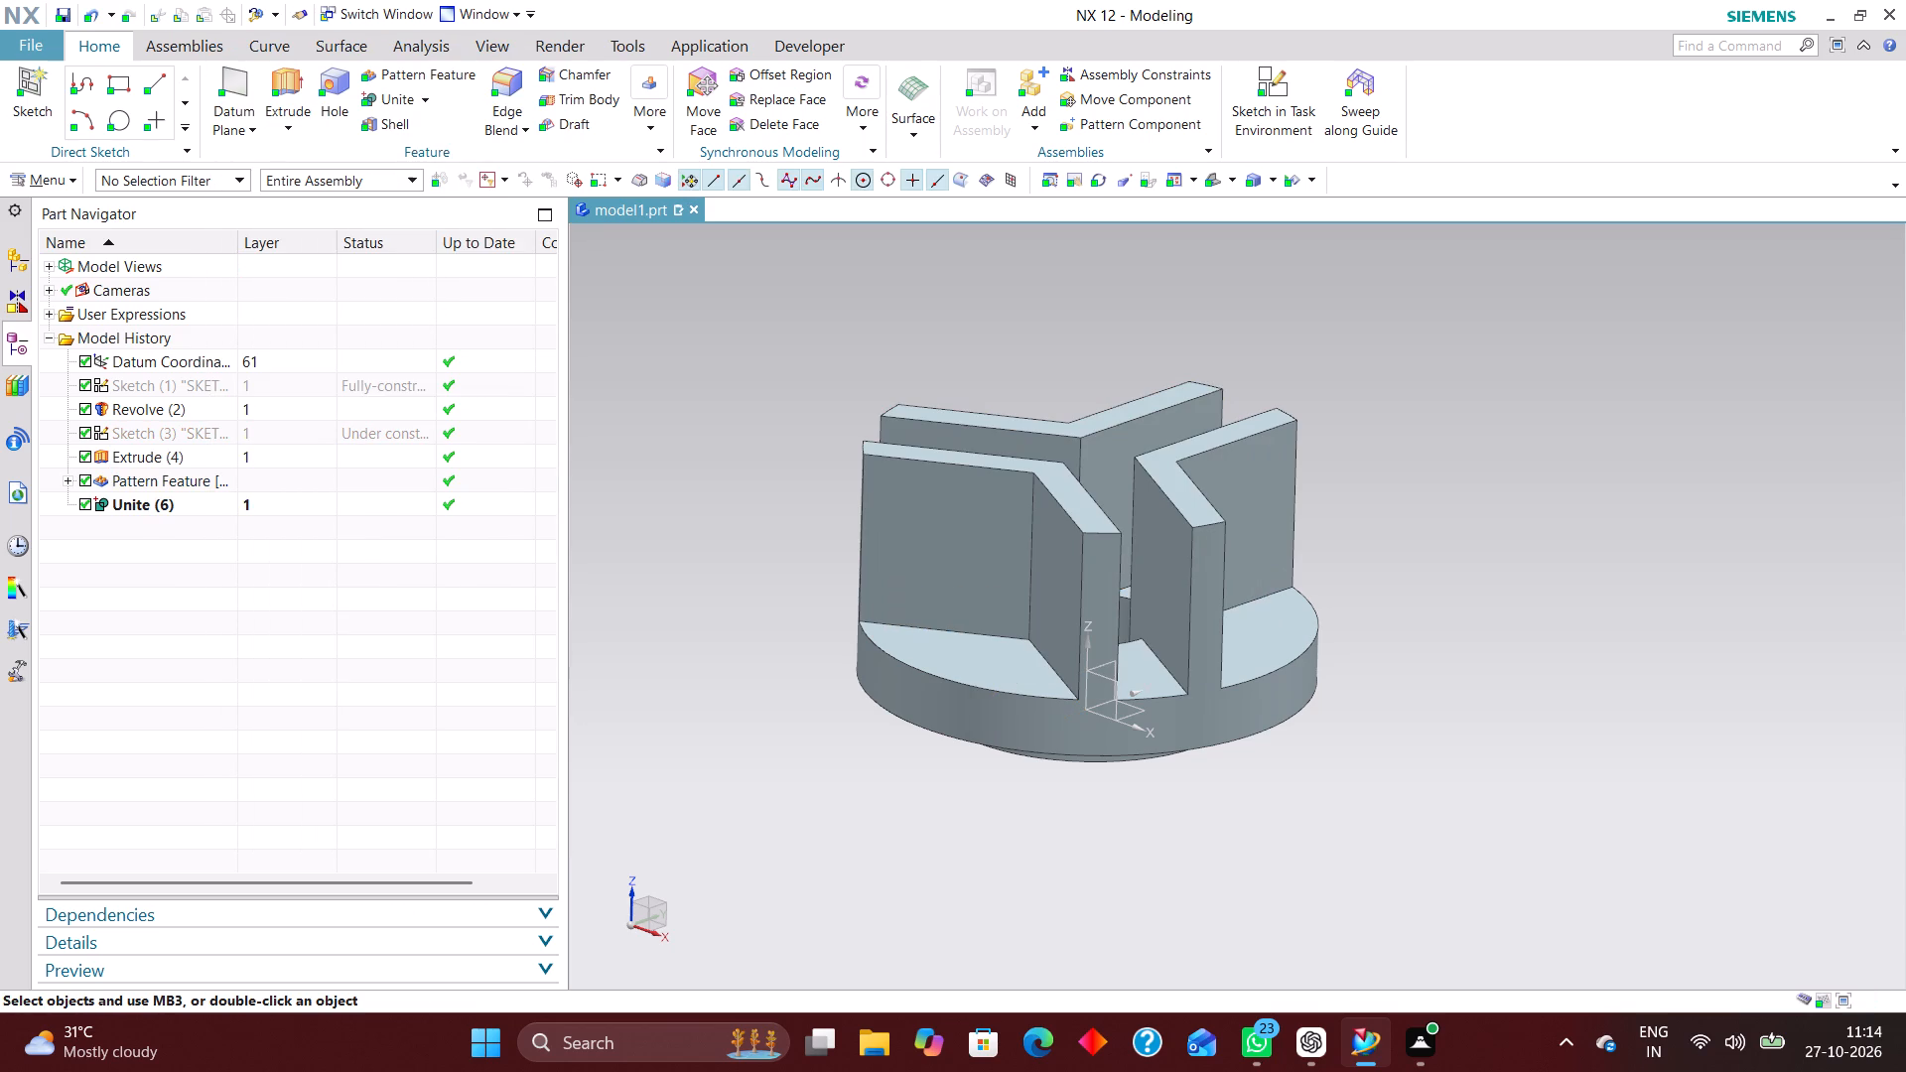
Edit the angled wall extrusion and set its start distance to 32 mm.
{"action": "left_click", "coordinate": [175, 456]}
{"action": "right_click_drag", "start_coordinate": [174, 456], "coordinate": [163, 461]}
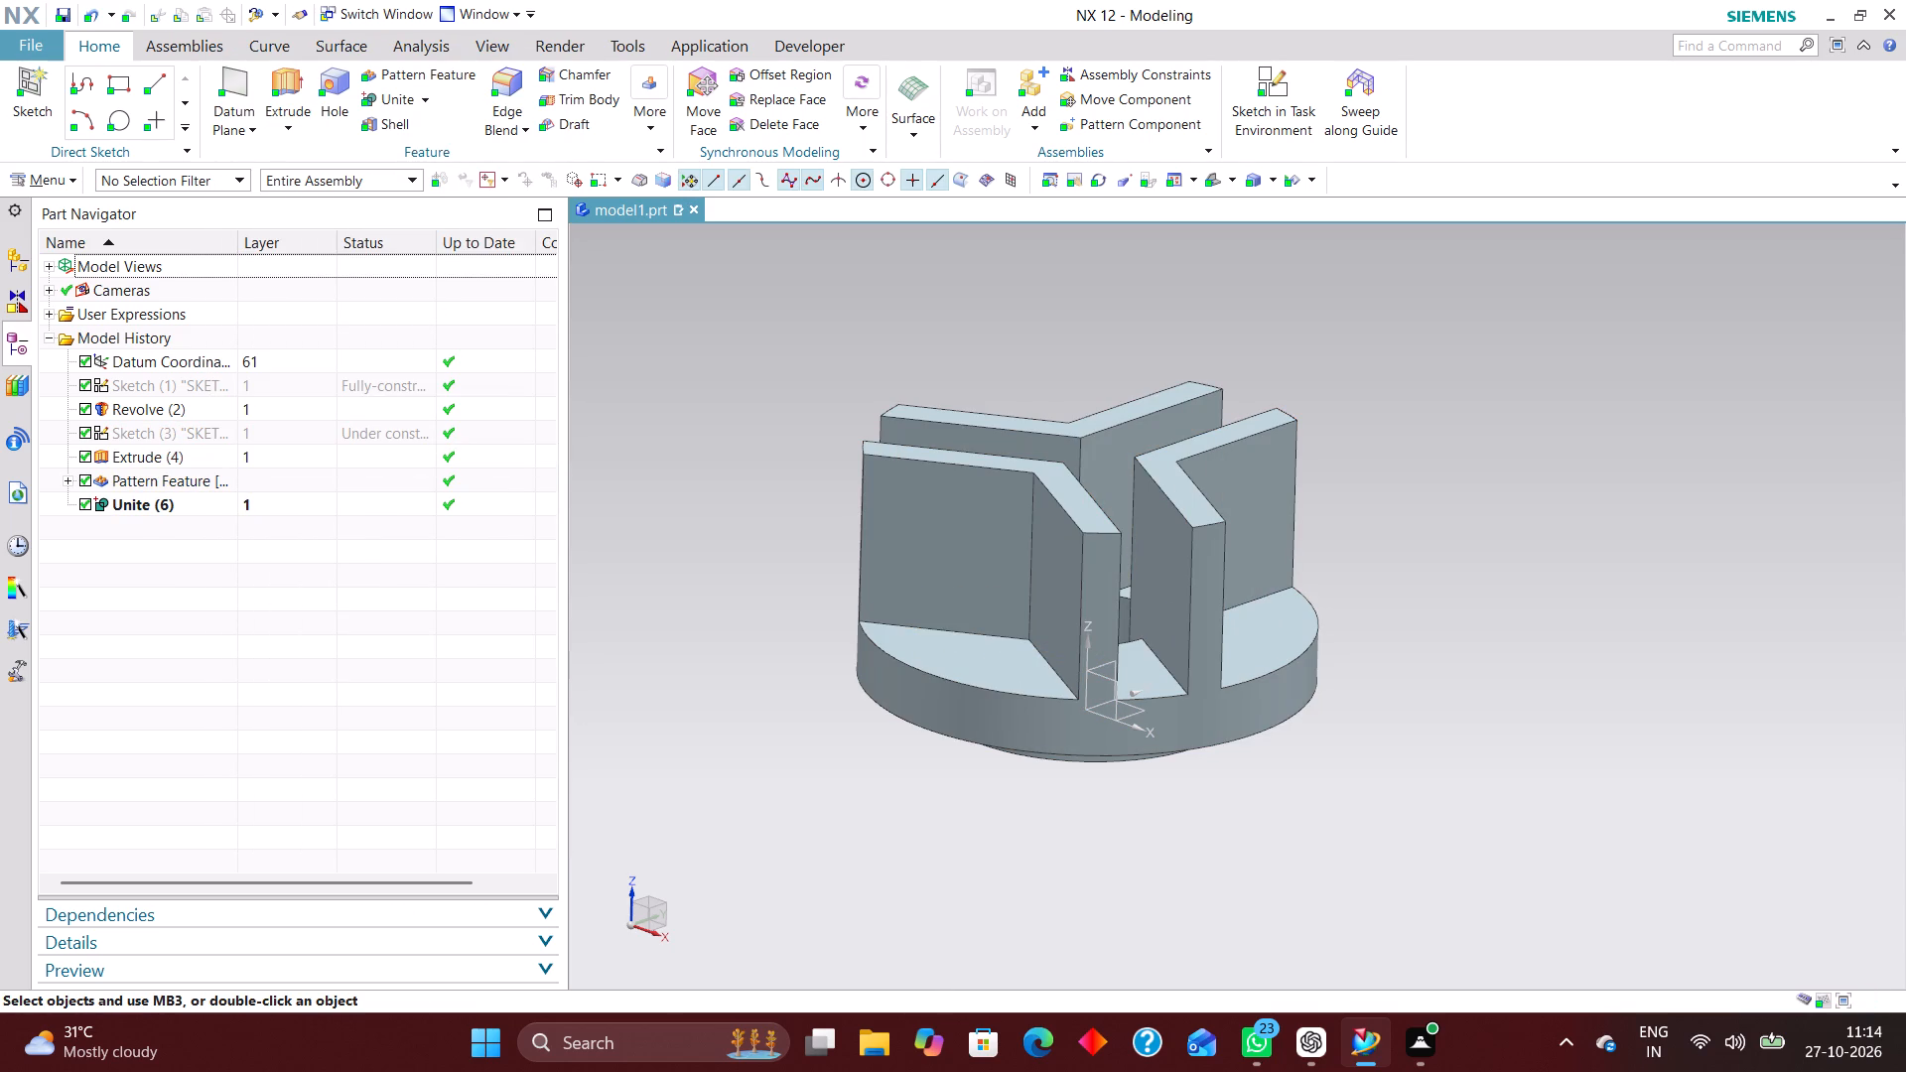
{"action": "left_click", "coordinate": [192, 460]}
{"action": "right_click_drag", "start_coordinate": [190, 460], "coordinate": [181, 465]}
{"action": "left_click", "coordinate": [230, 458]}
{"action": "right_click", "coordinate": [279, 455]}
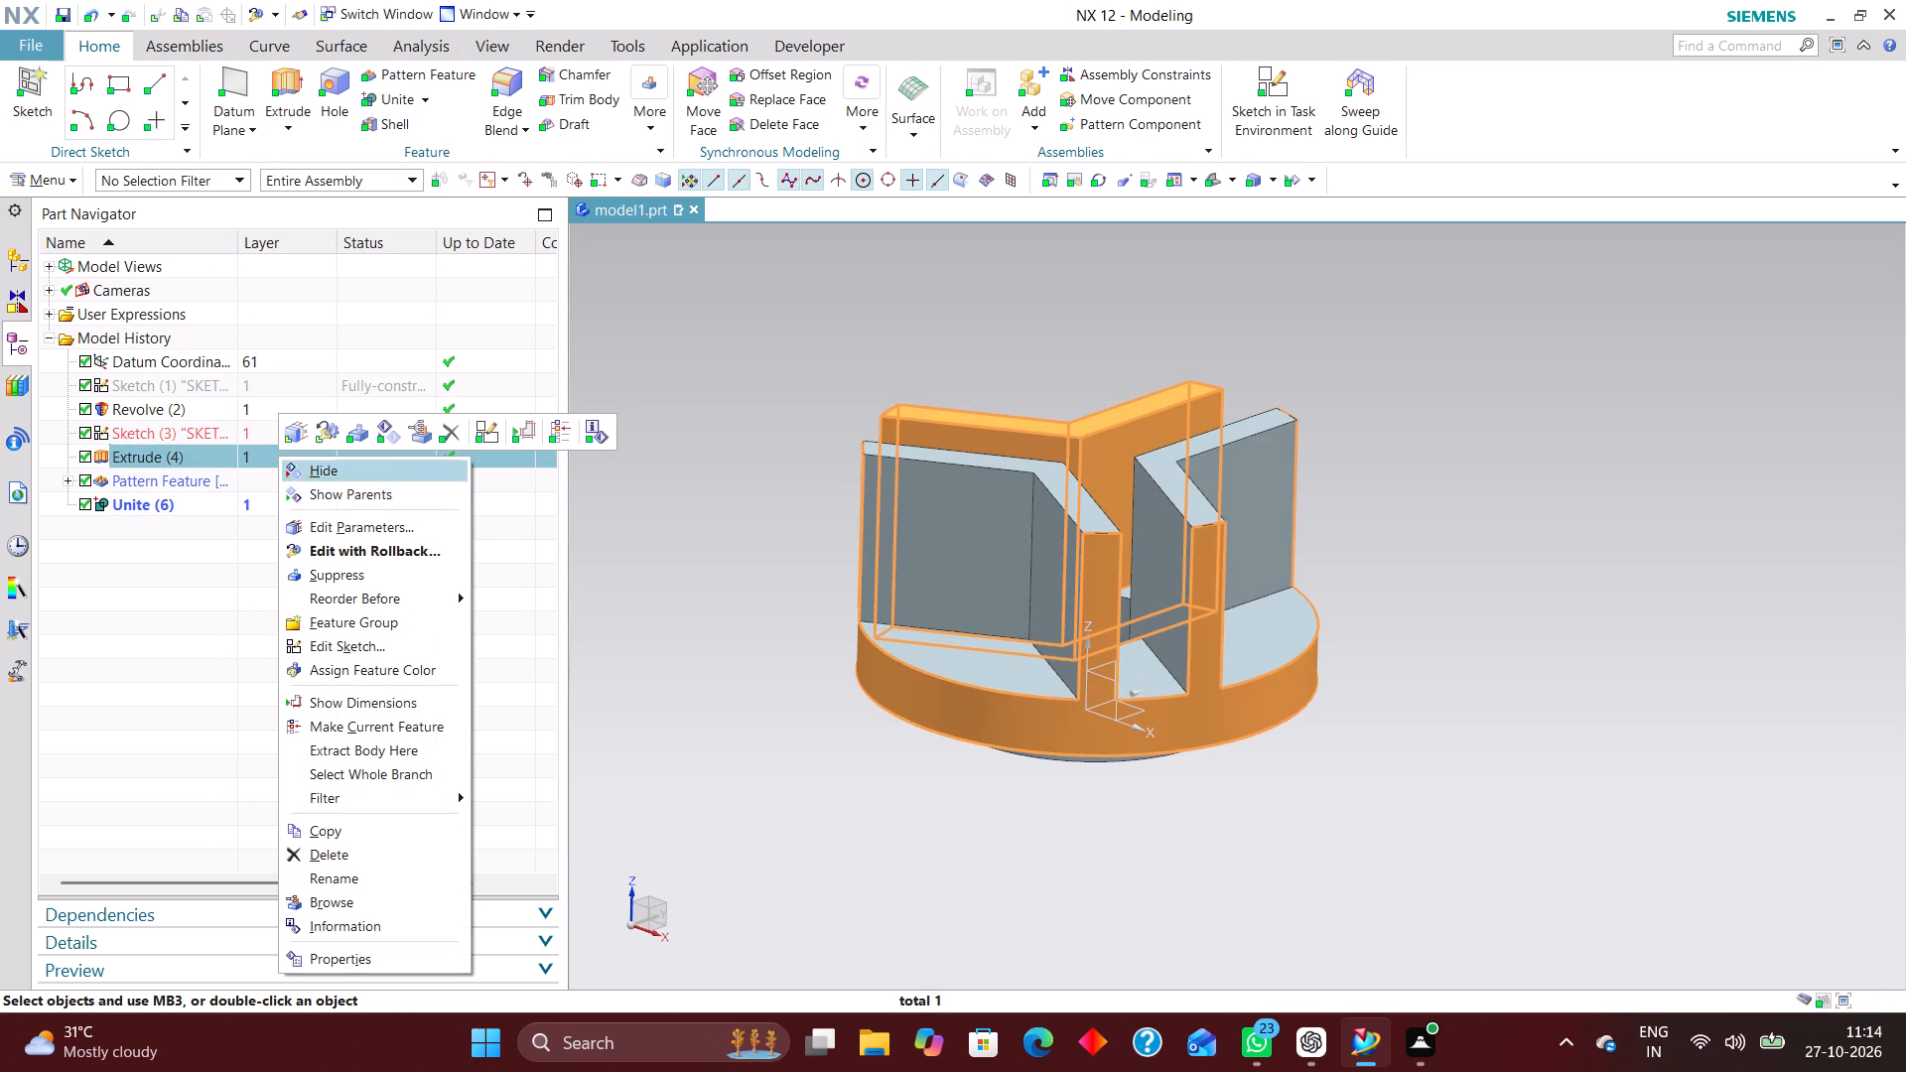
{"action": "left_click", "coordinate": [386, 548]}
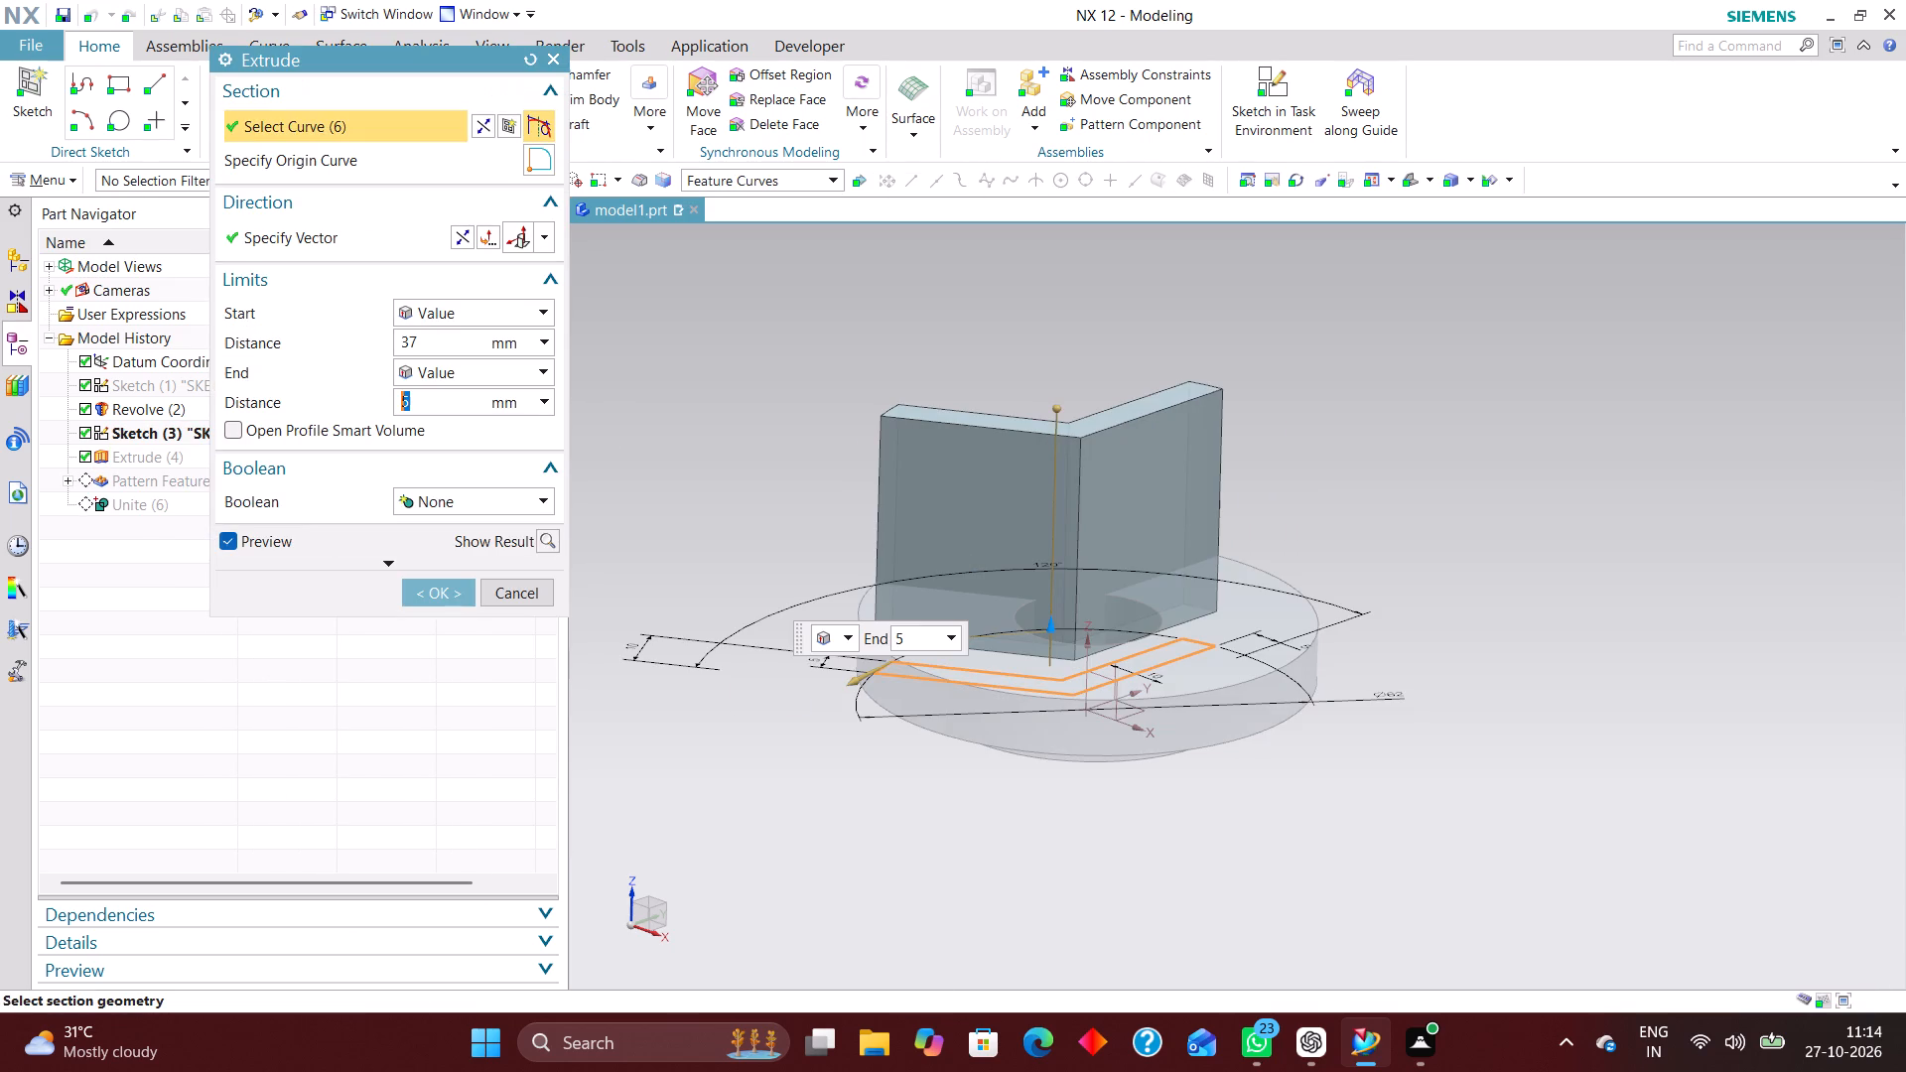
{"action": "left_click_drag", "start_coordinate": [434, 344], "coordinate": [333, 344]}
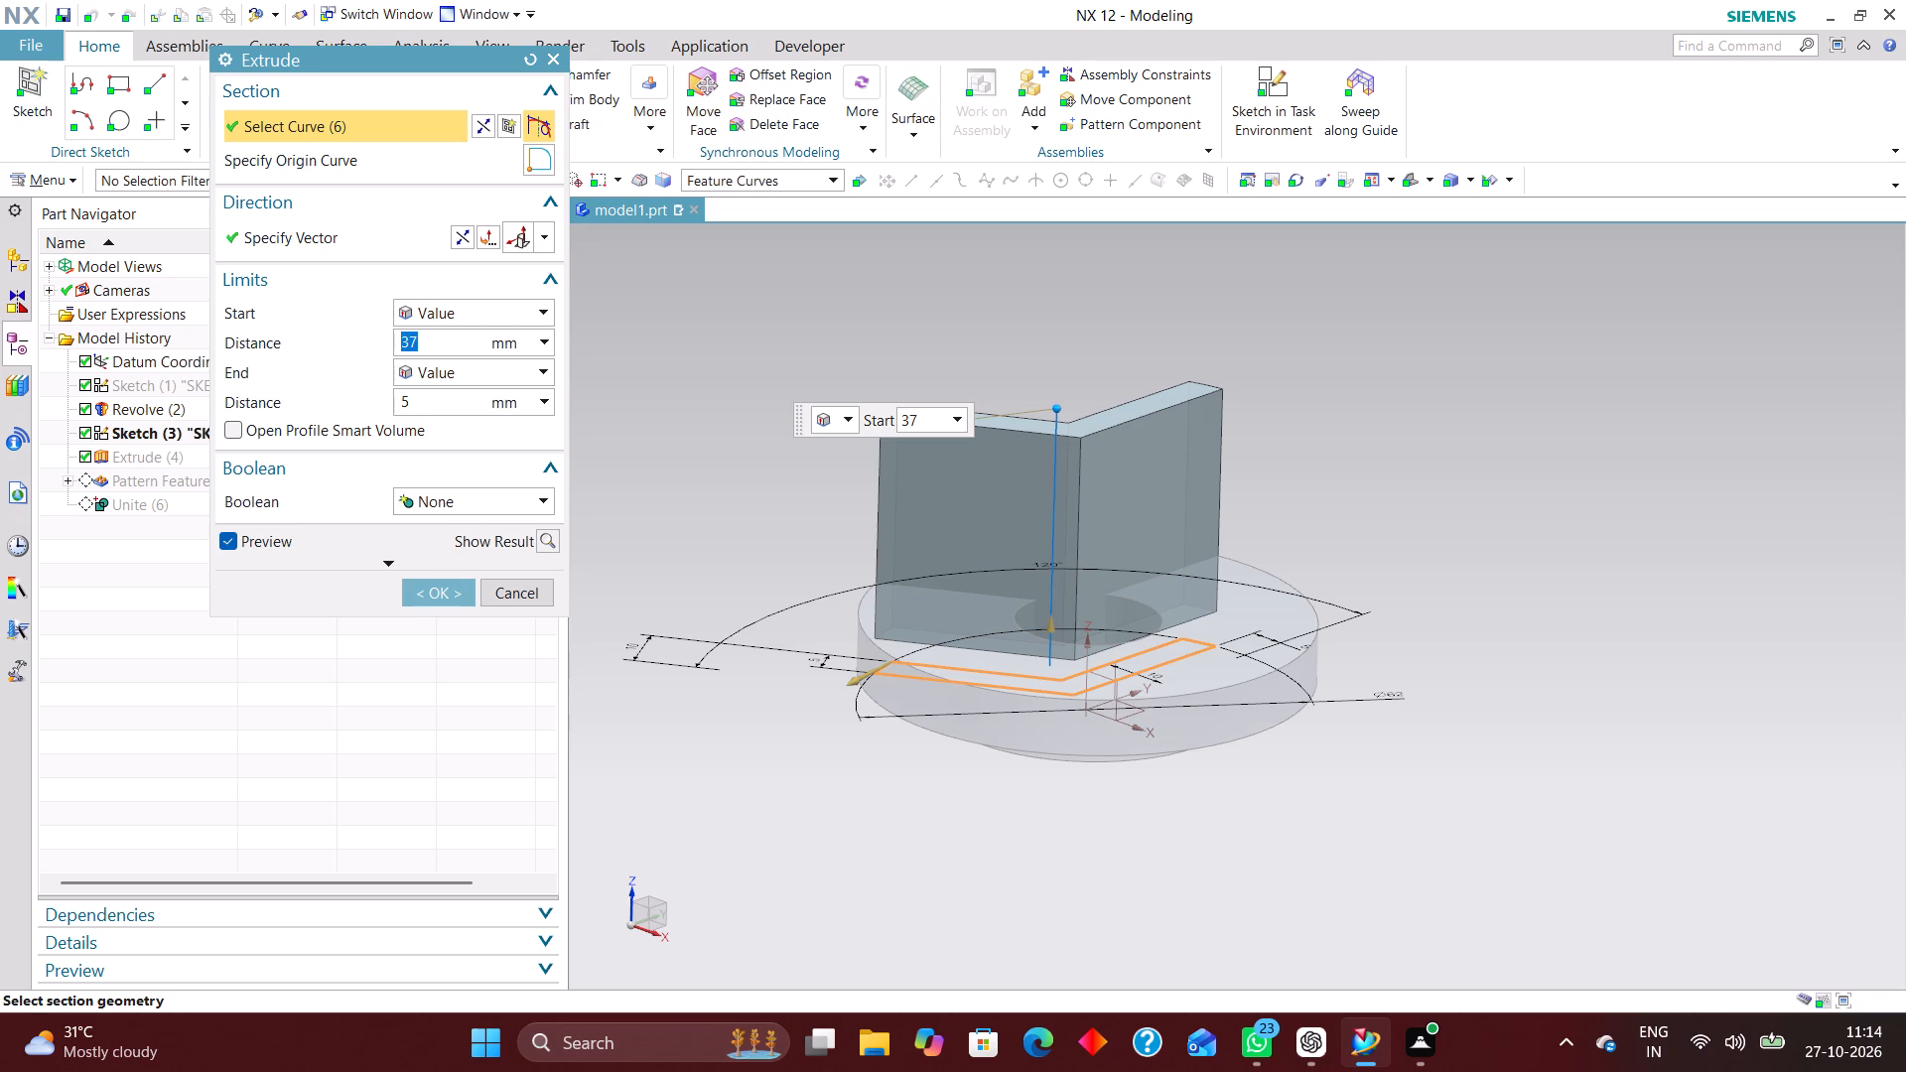
{"action": "type", "text": "32"}
{"action": "key", "text": "Return"}
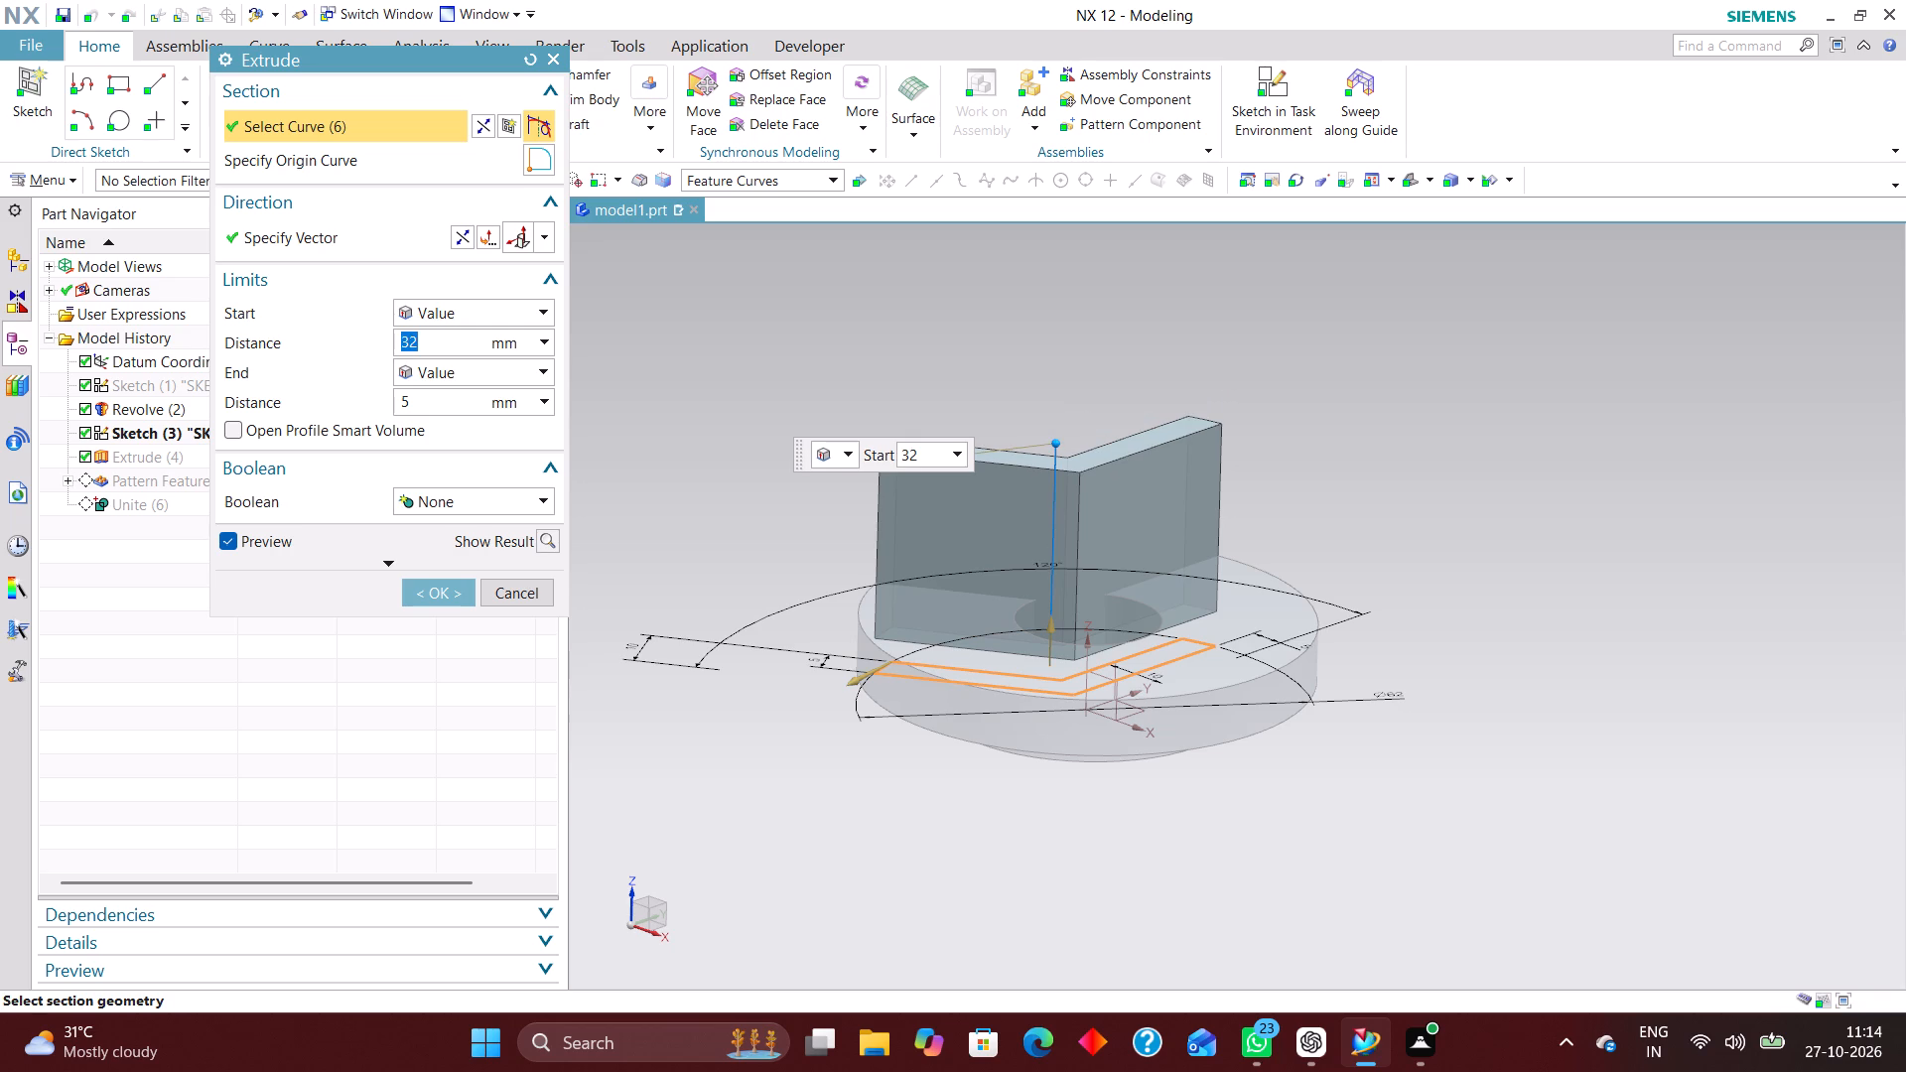
{"action": "left_click", "coordinate": [445, 588]}
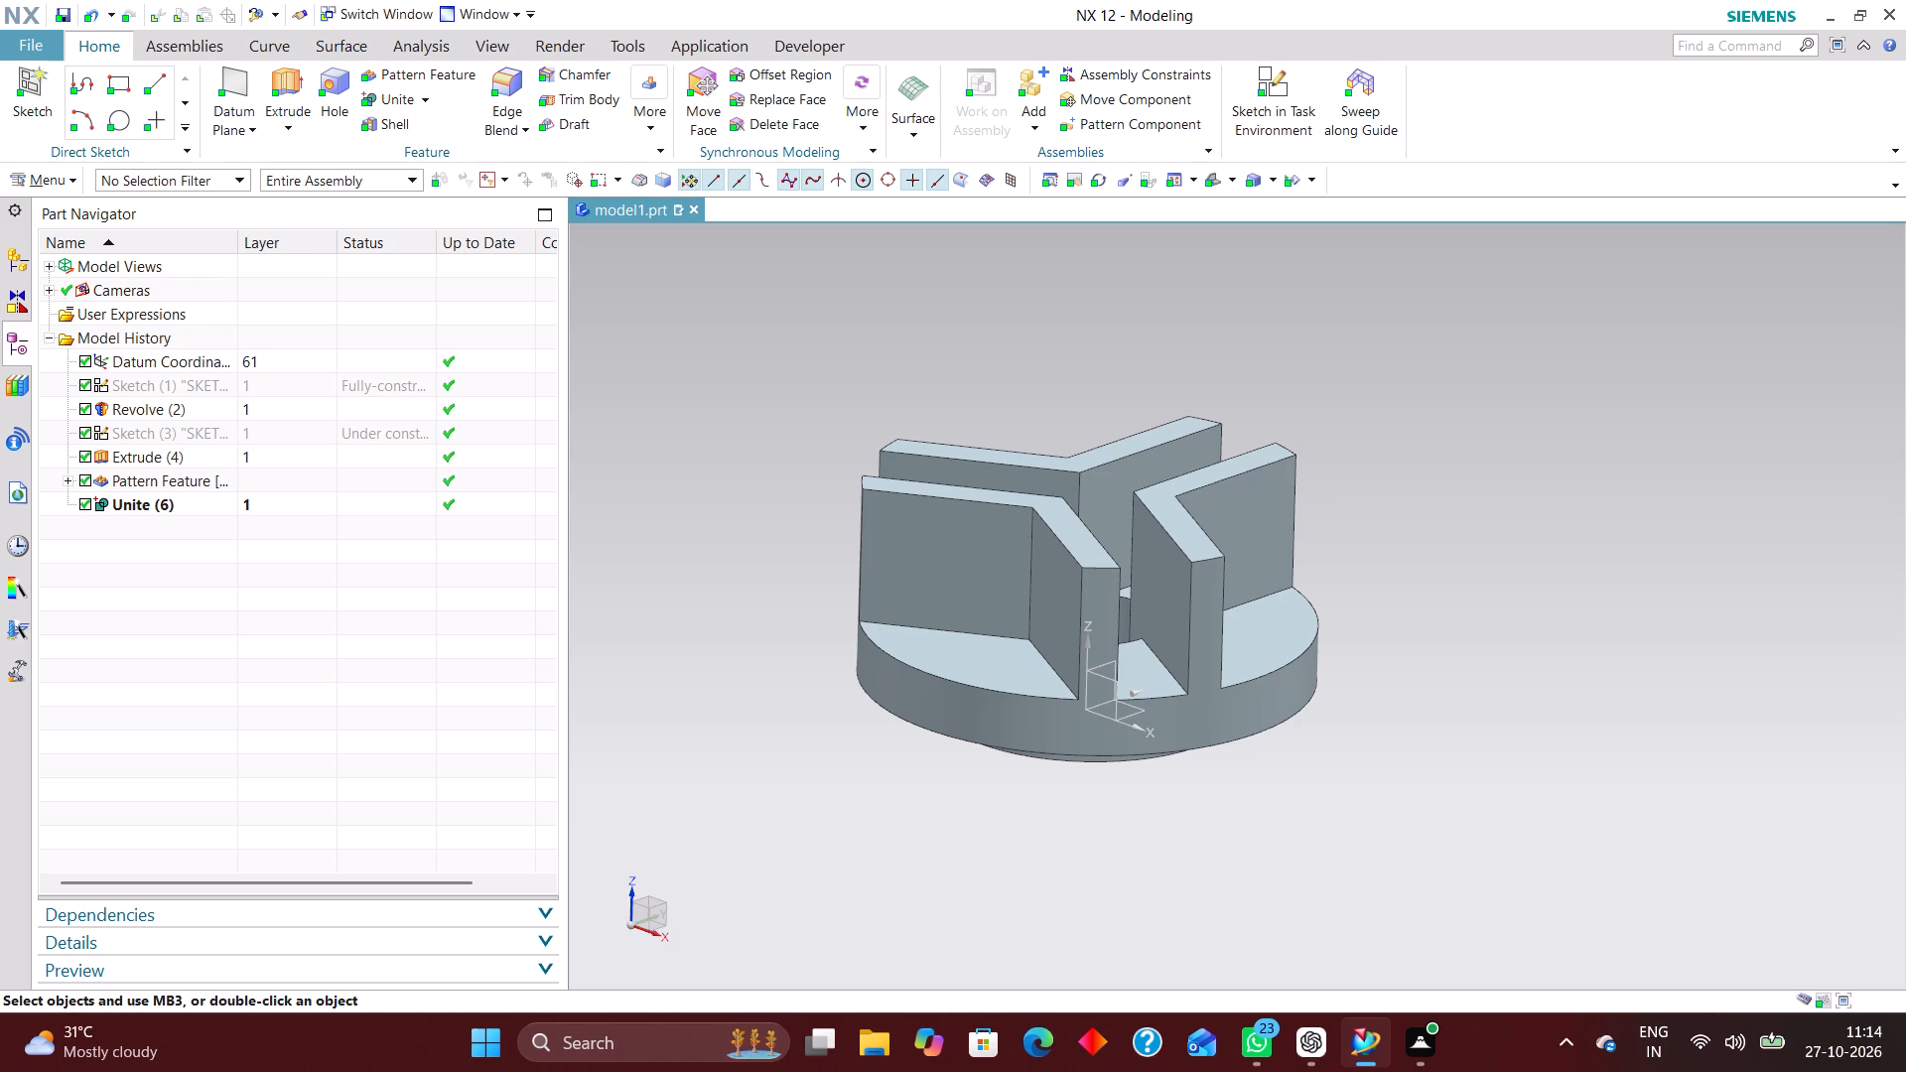
Examine the united fixture from the top, underside and sides.
{"action": "scroll", "coordinate": [1159, 793], "scroll_direction": "up", "scroll_amount": 5}
{"action": "scroll", "coordinate": [1220, 776], "scroll_direction": "down", "scroll_amount": 4}
{"action": "middle_click_drag", "start_coordinate": [1148, 855], "coordinate": [1160, 908]}
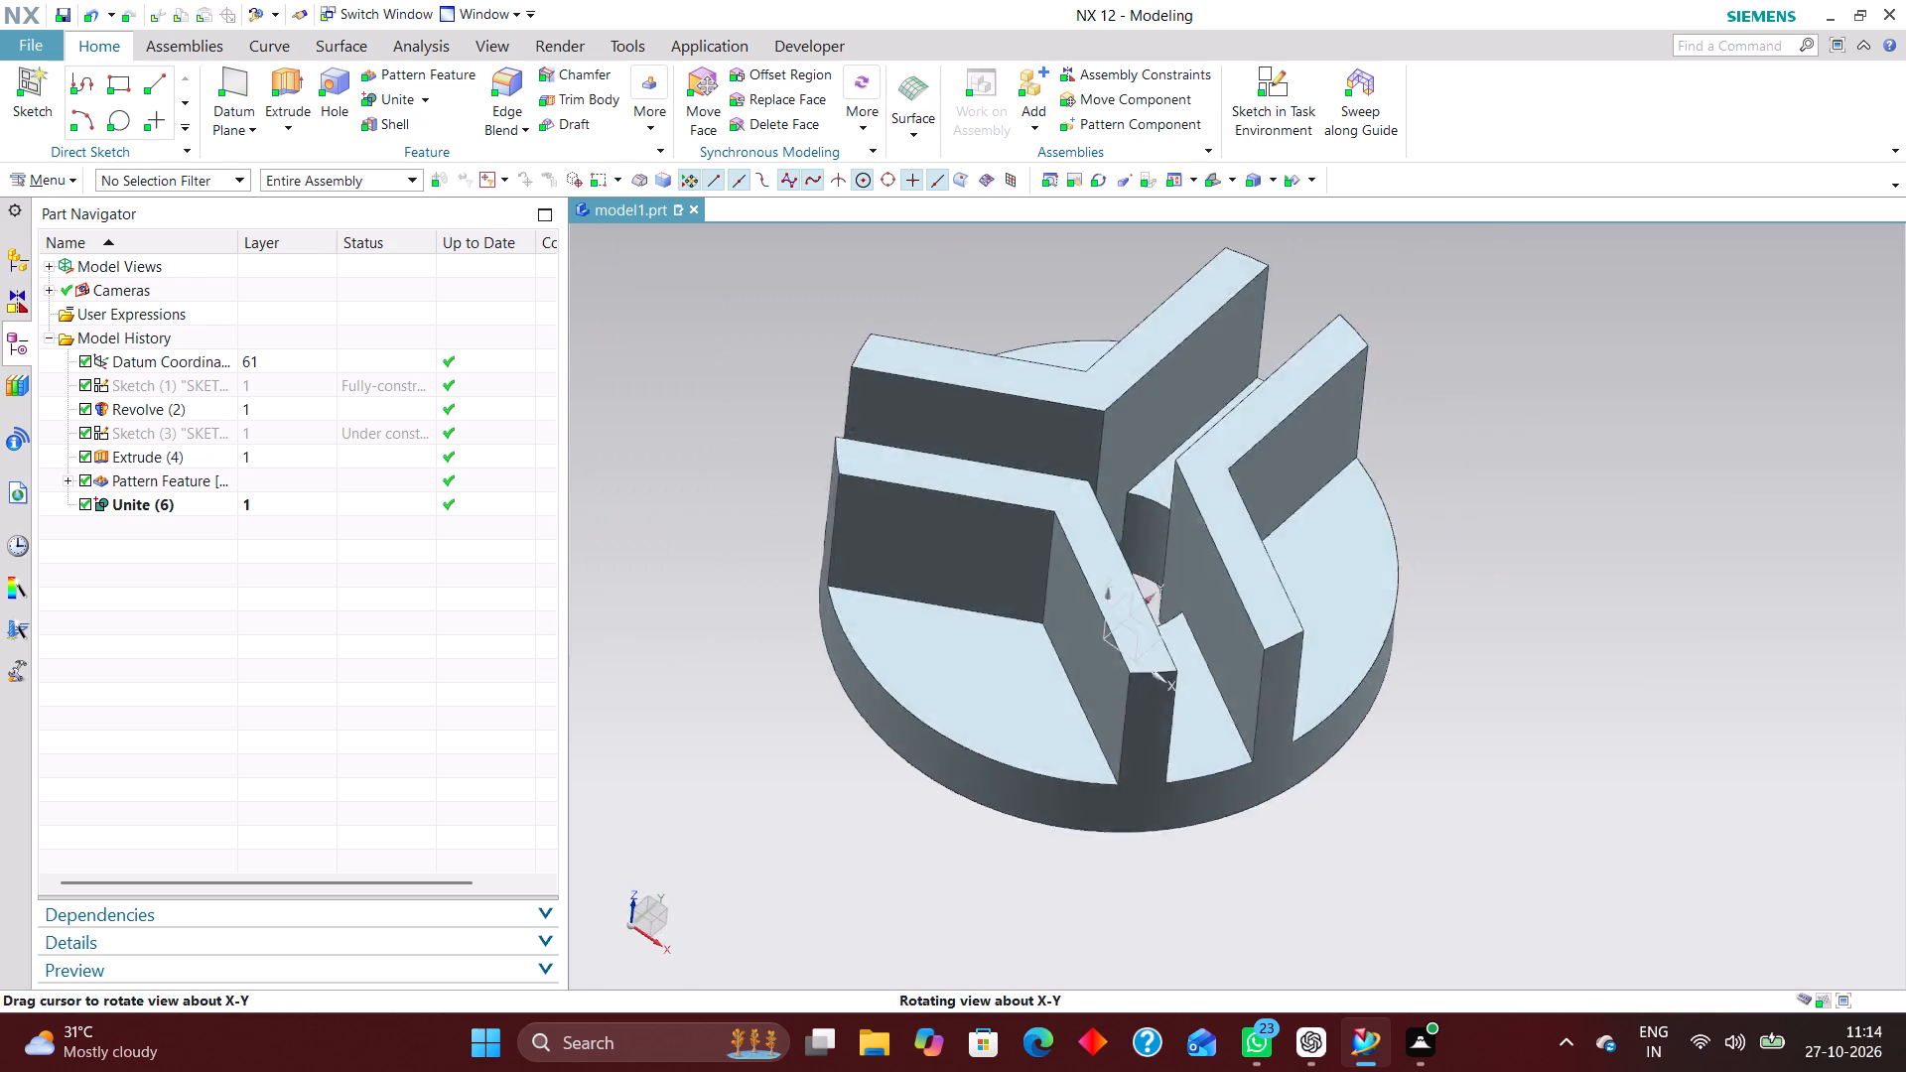
{"action": "middle_click_drag", "start_coordinate": [1160, 908], "coordinate": [1200, 725]}
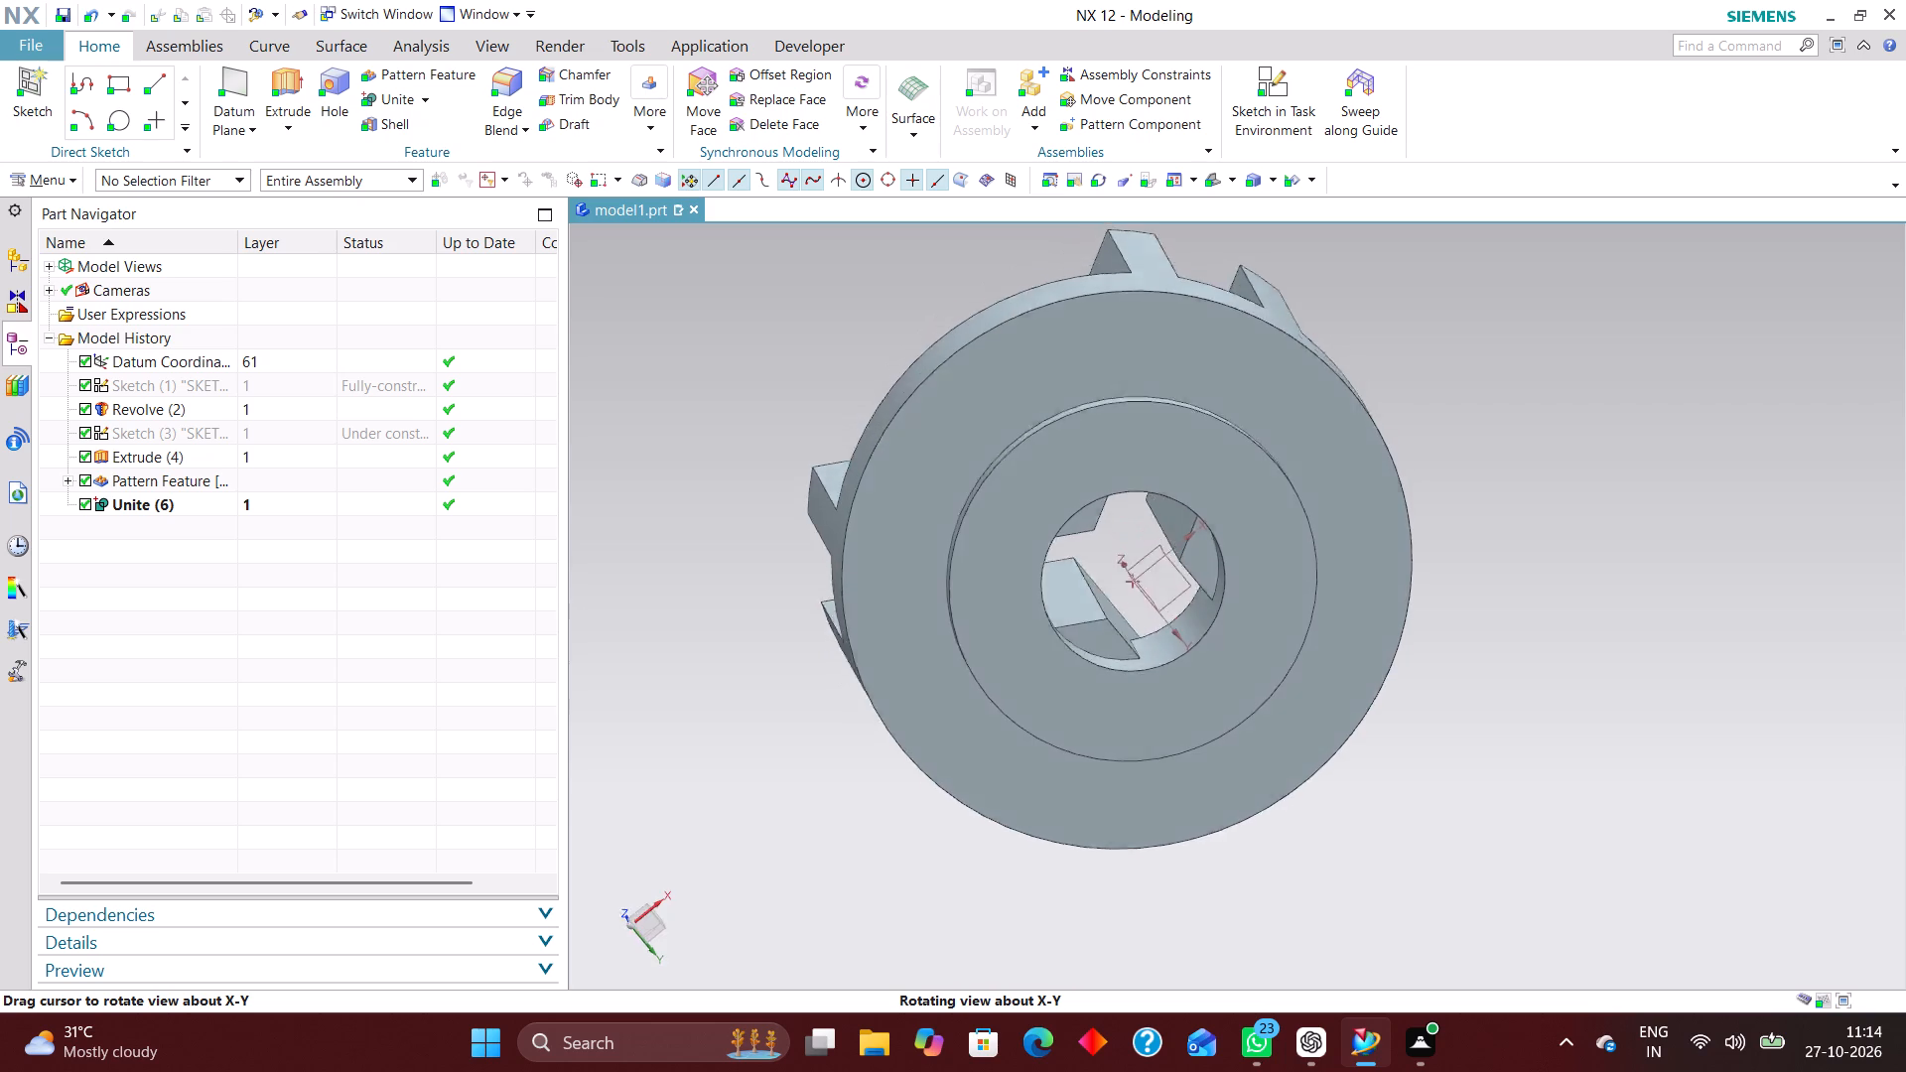
{"action": "middle_click_drag", "start_coordinate": [1200, 725], "coordinate": [1212, 944]}
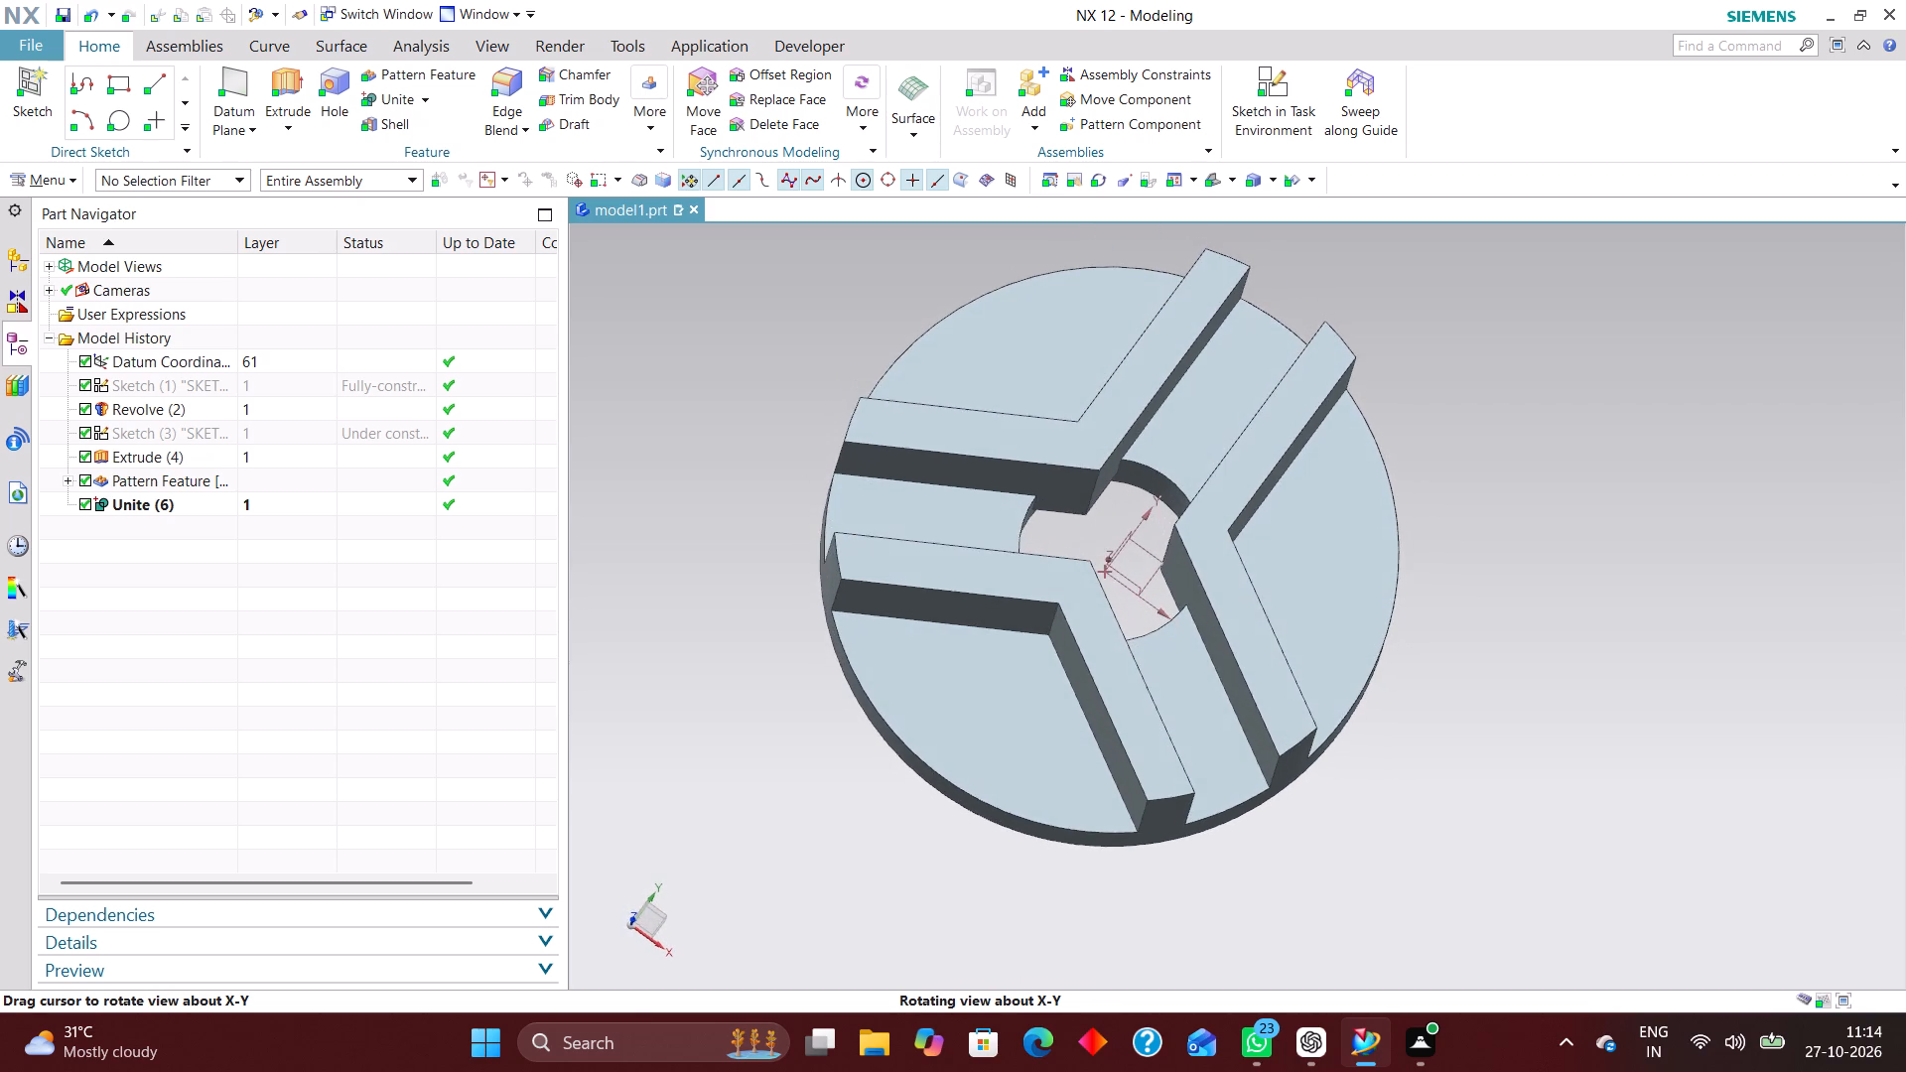
{"action": "middle_click_drag", "start_coordinate": [1212, 944], "coordinate": [1237, 866]}
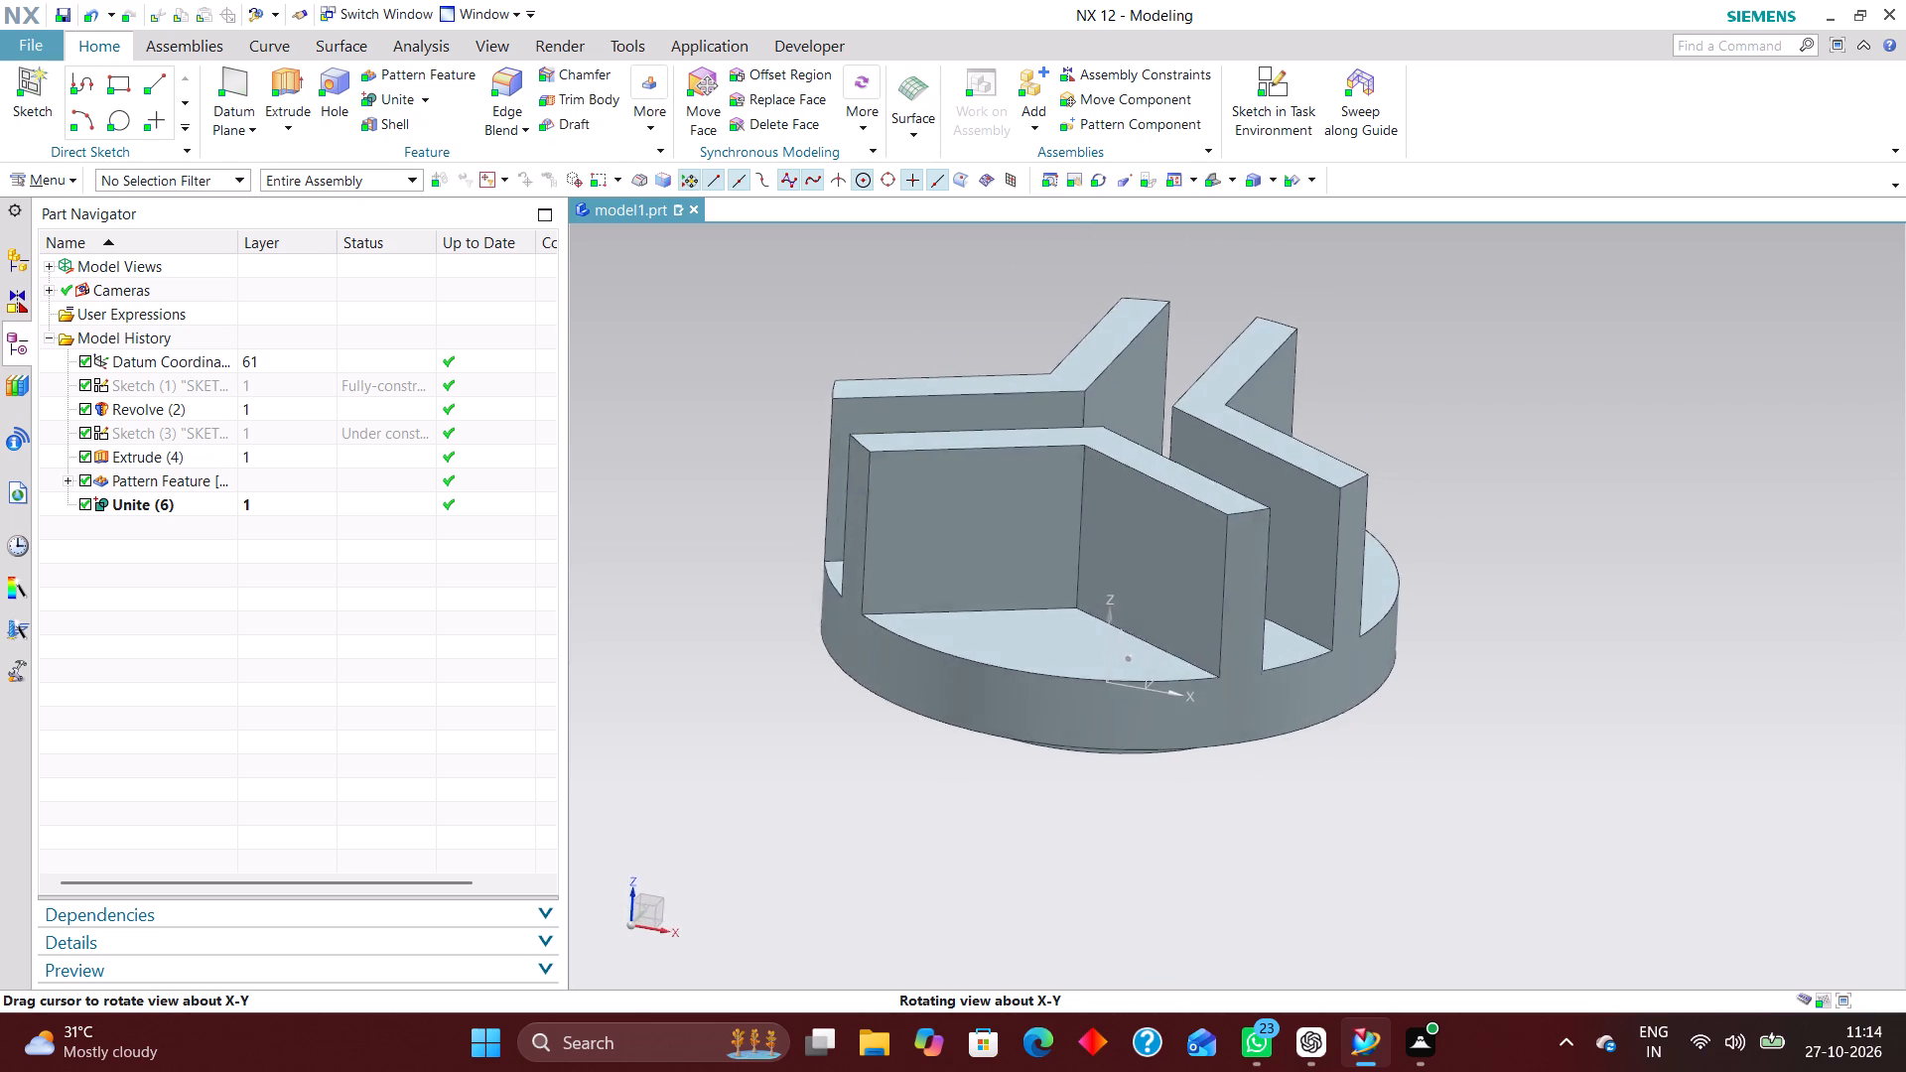
{"action": "middle_click_drag", "start_coordinate": [1237, 866], "coordinate": [1247, 882]}
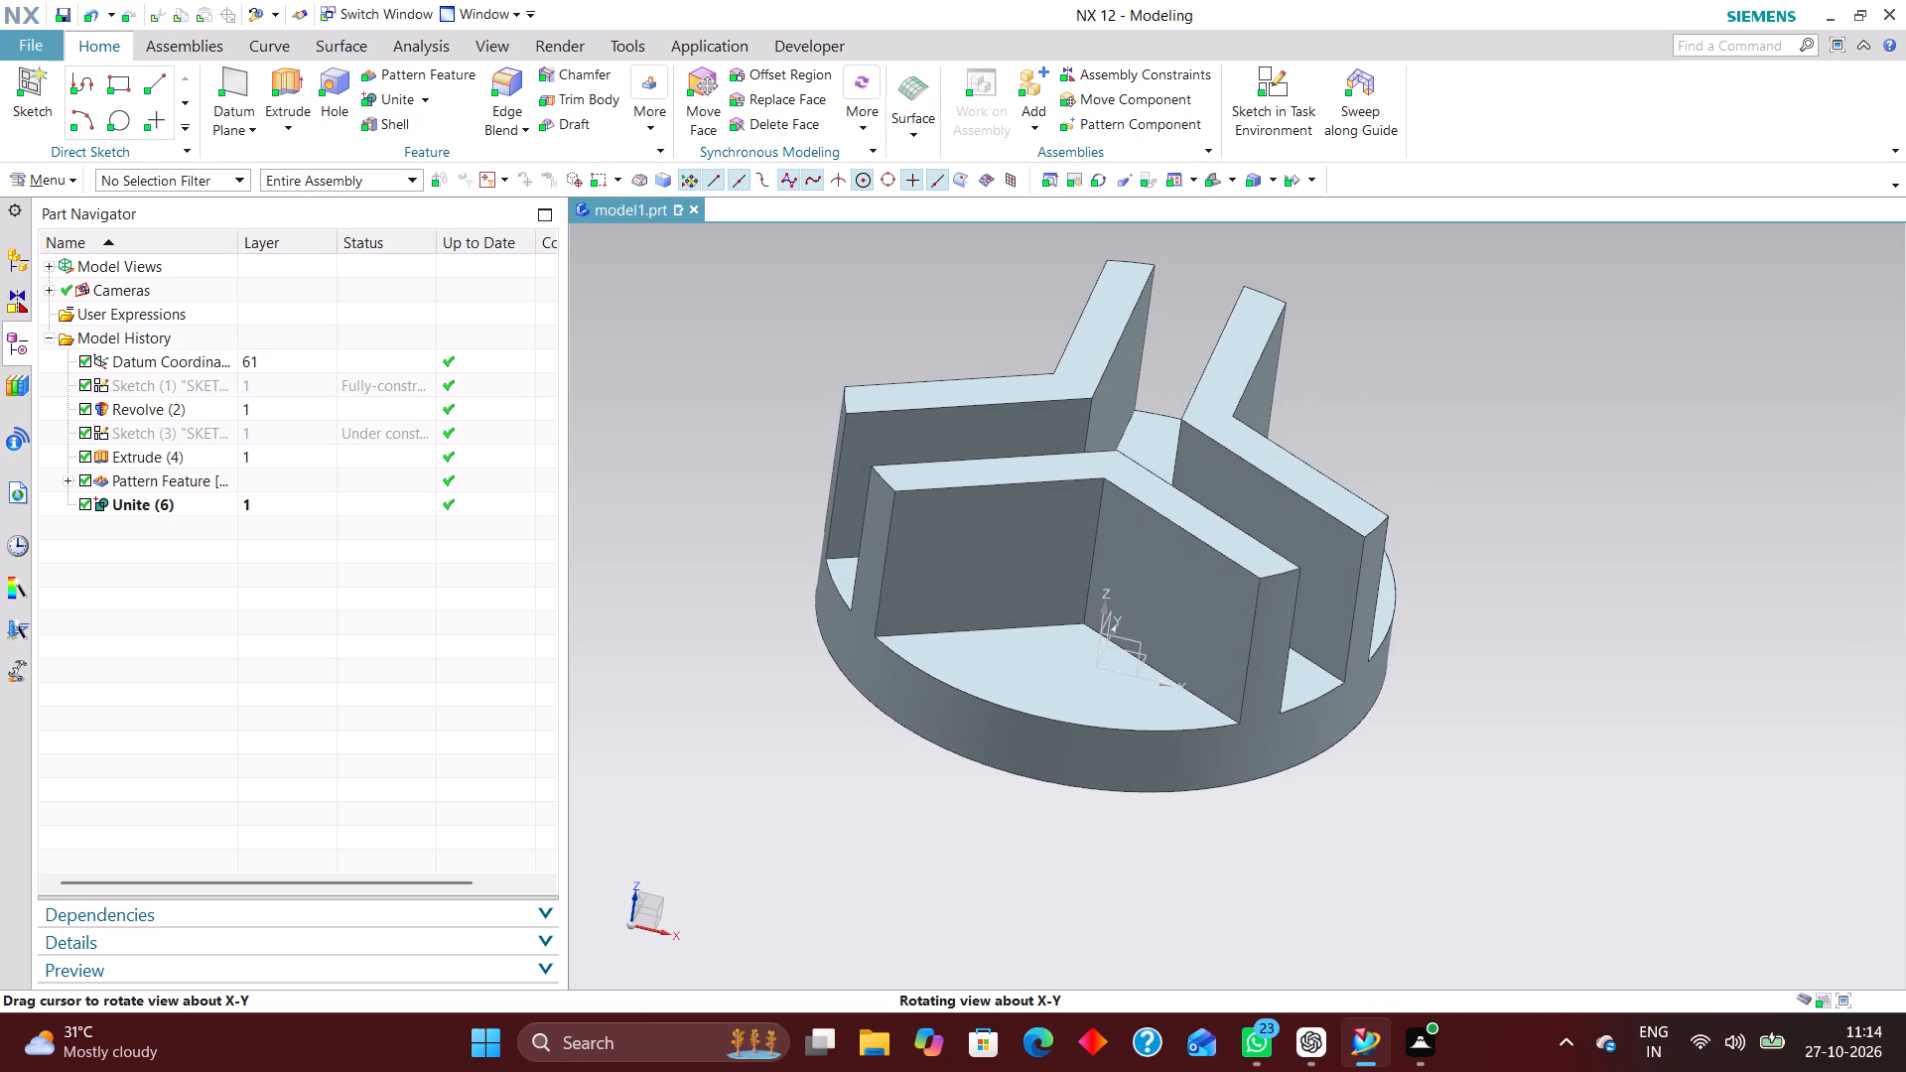
{"action": "middle_click_drag", "start_coordinate": [1247, 882], "coordinate": [1240, 857]}
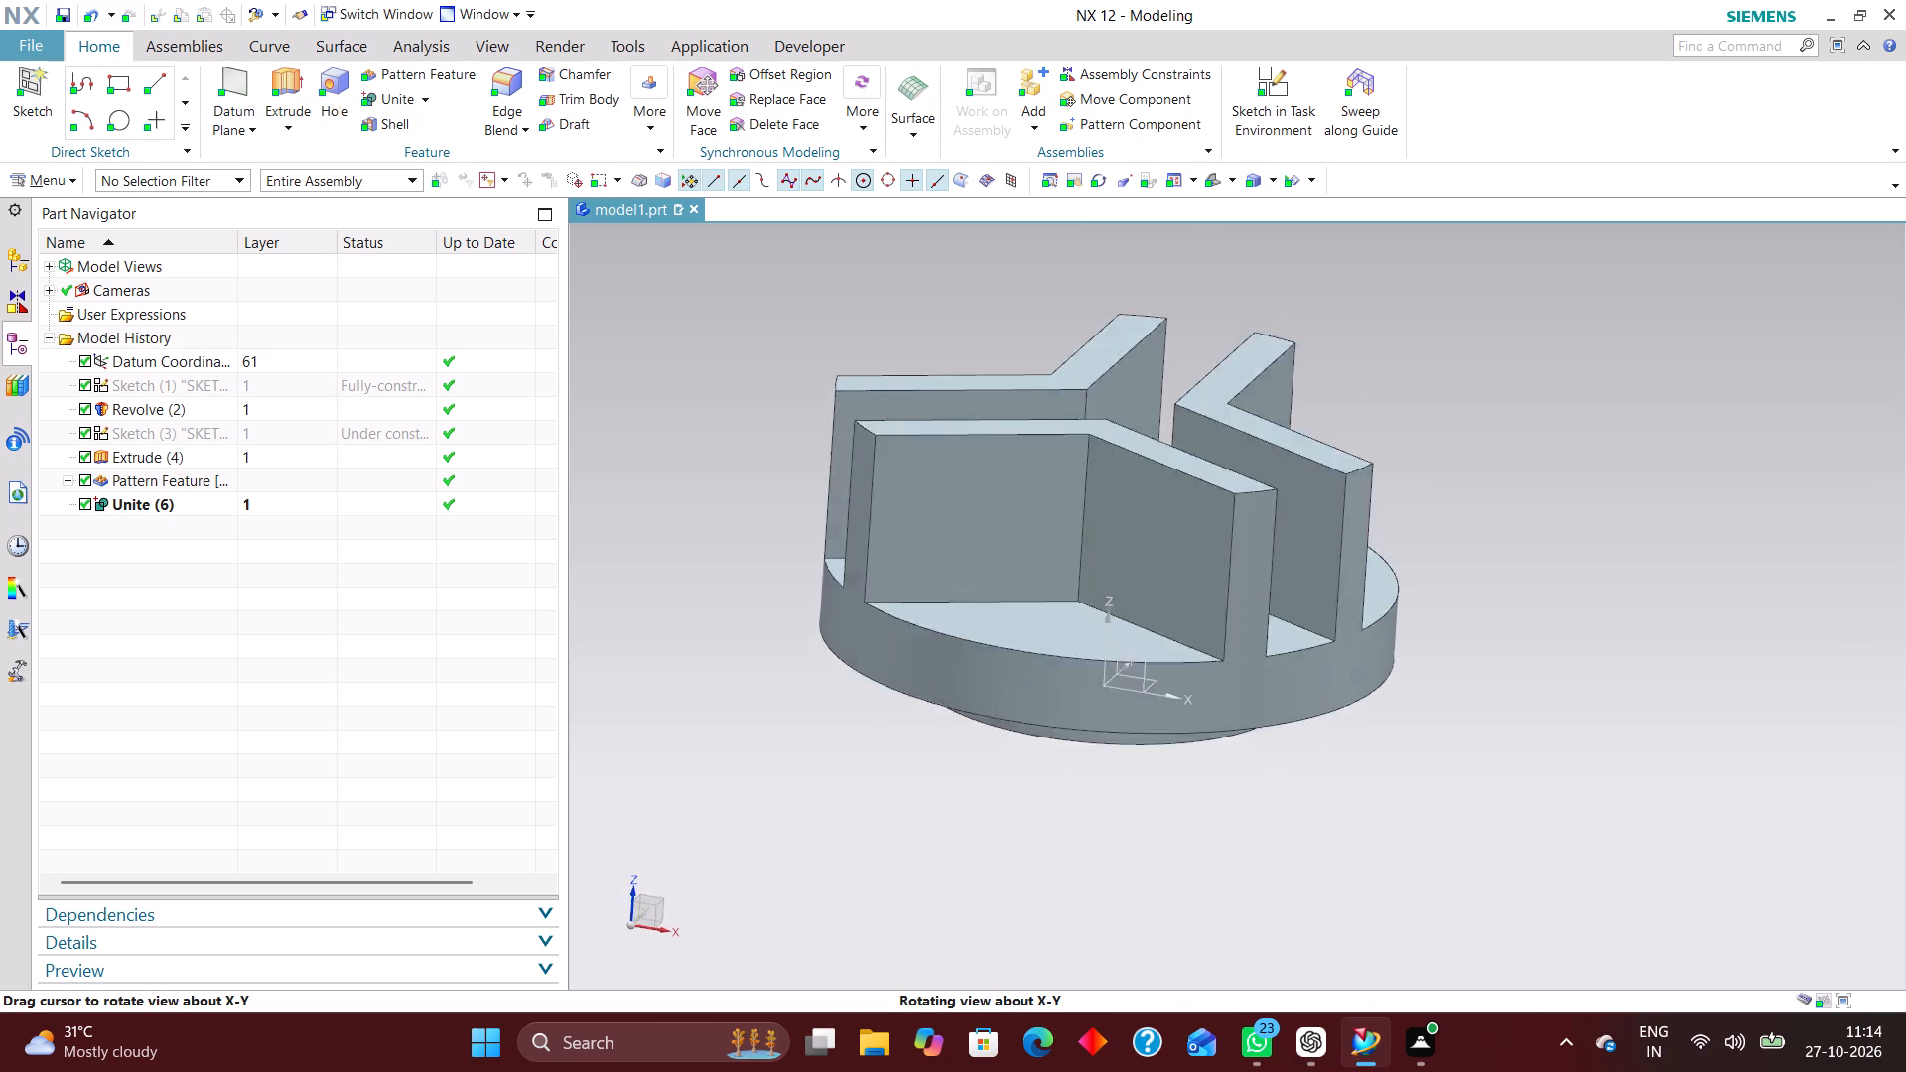
{"action": "middle_click_drag", "start_coordinate": [1240, 857], "coordinate": [1315, 892]}
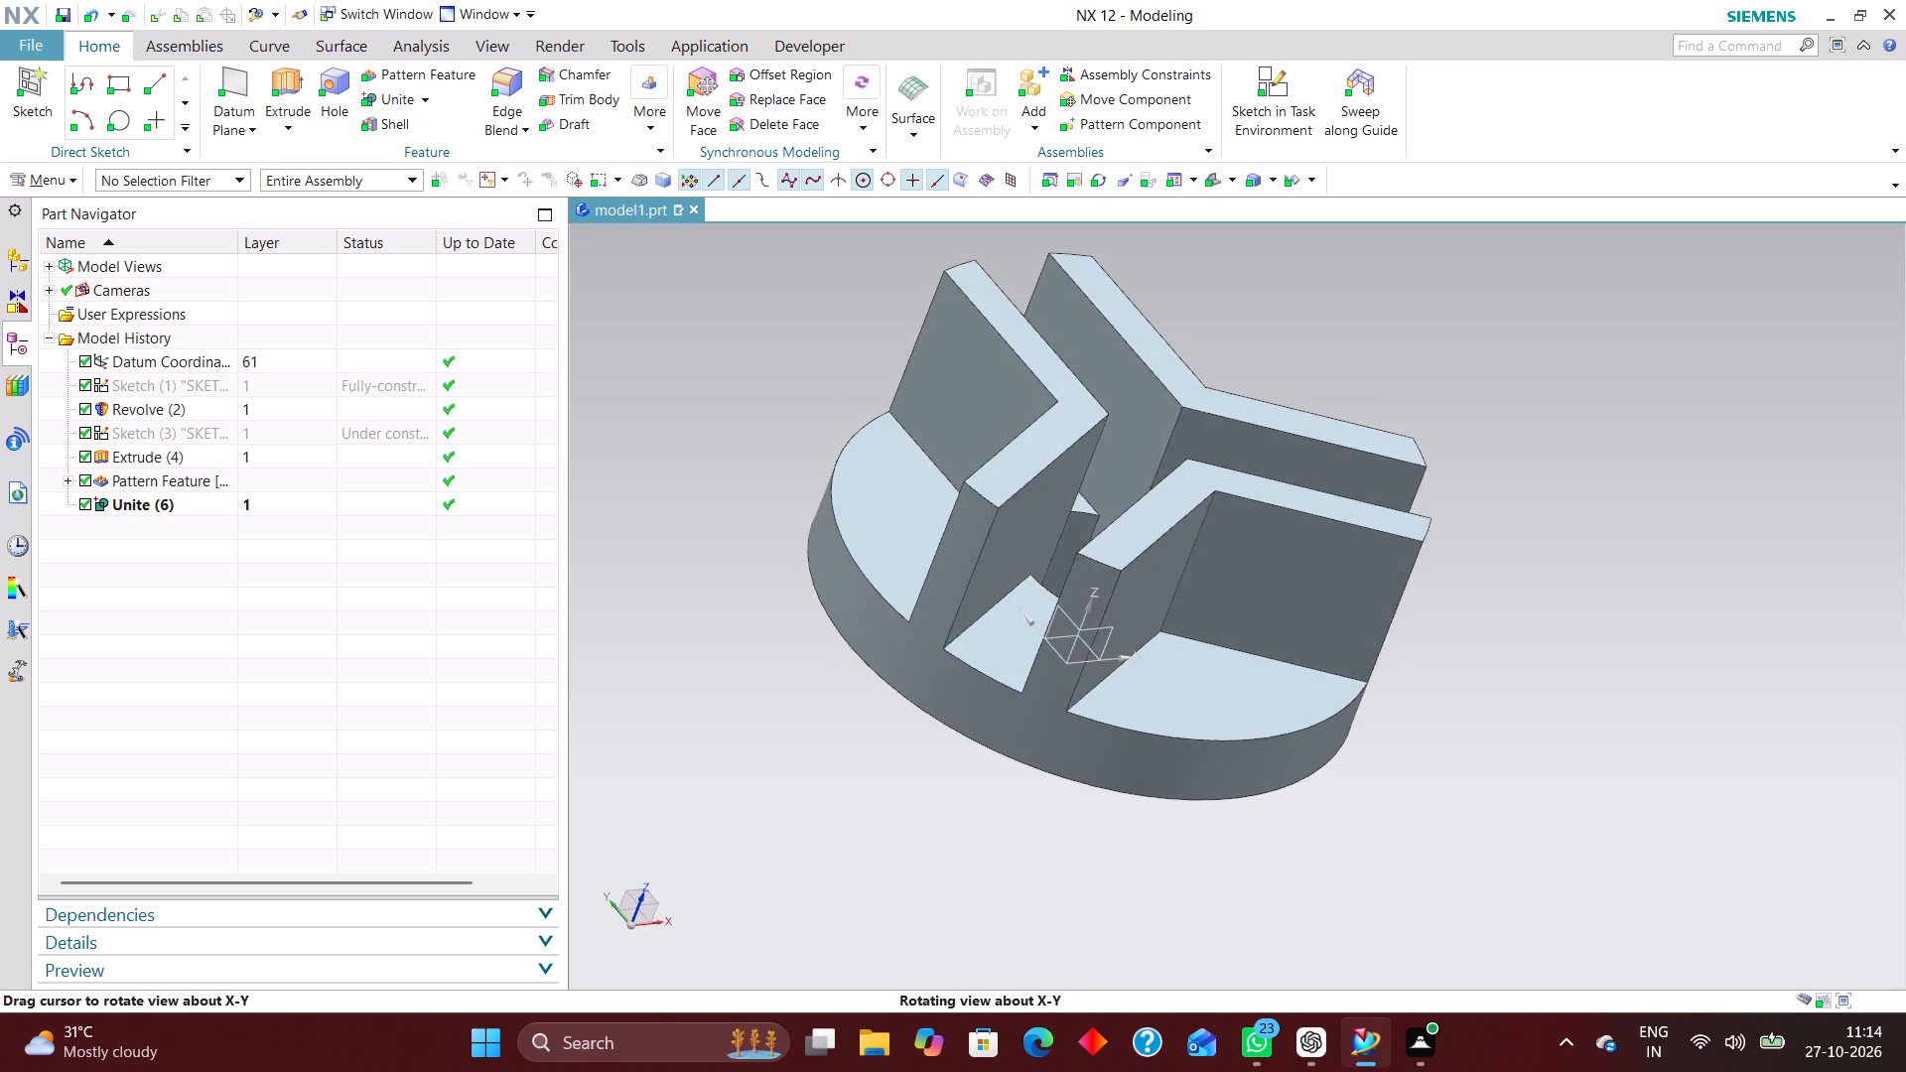
{"action": "middle_click_drag", "start_coordinate": [1315, 892], "coordinate": [1254, 874]}
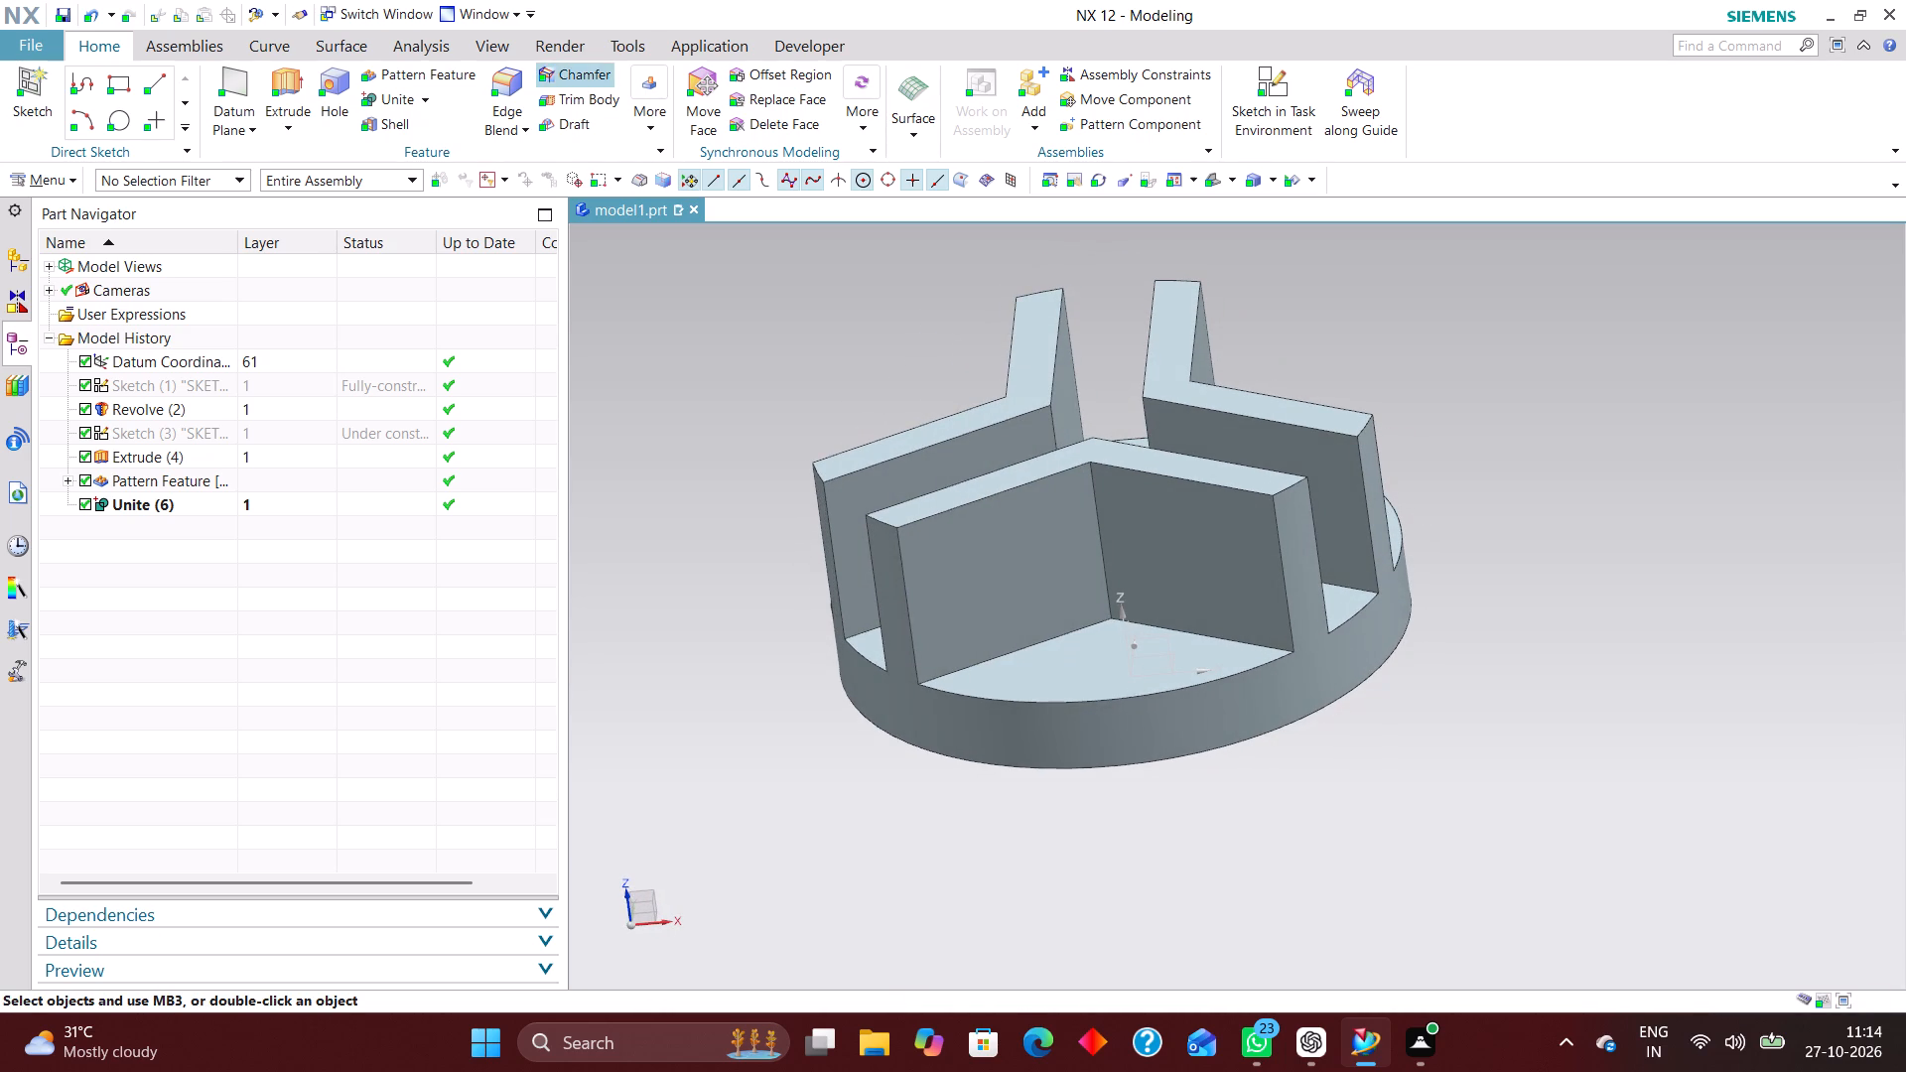
Chamfer the top outer end edges of all three angled walls, six edges in total, with a 3 mm distance and 45° angle.
{"action": "left_click", "coordinate": [571, 76]}
{"action": "scroll", "coordinate": [966, 589], "scroll_direction": "up", "scroll_amount": 3}
{"action": "left_click", "coordinate": [817, 462]}
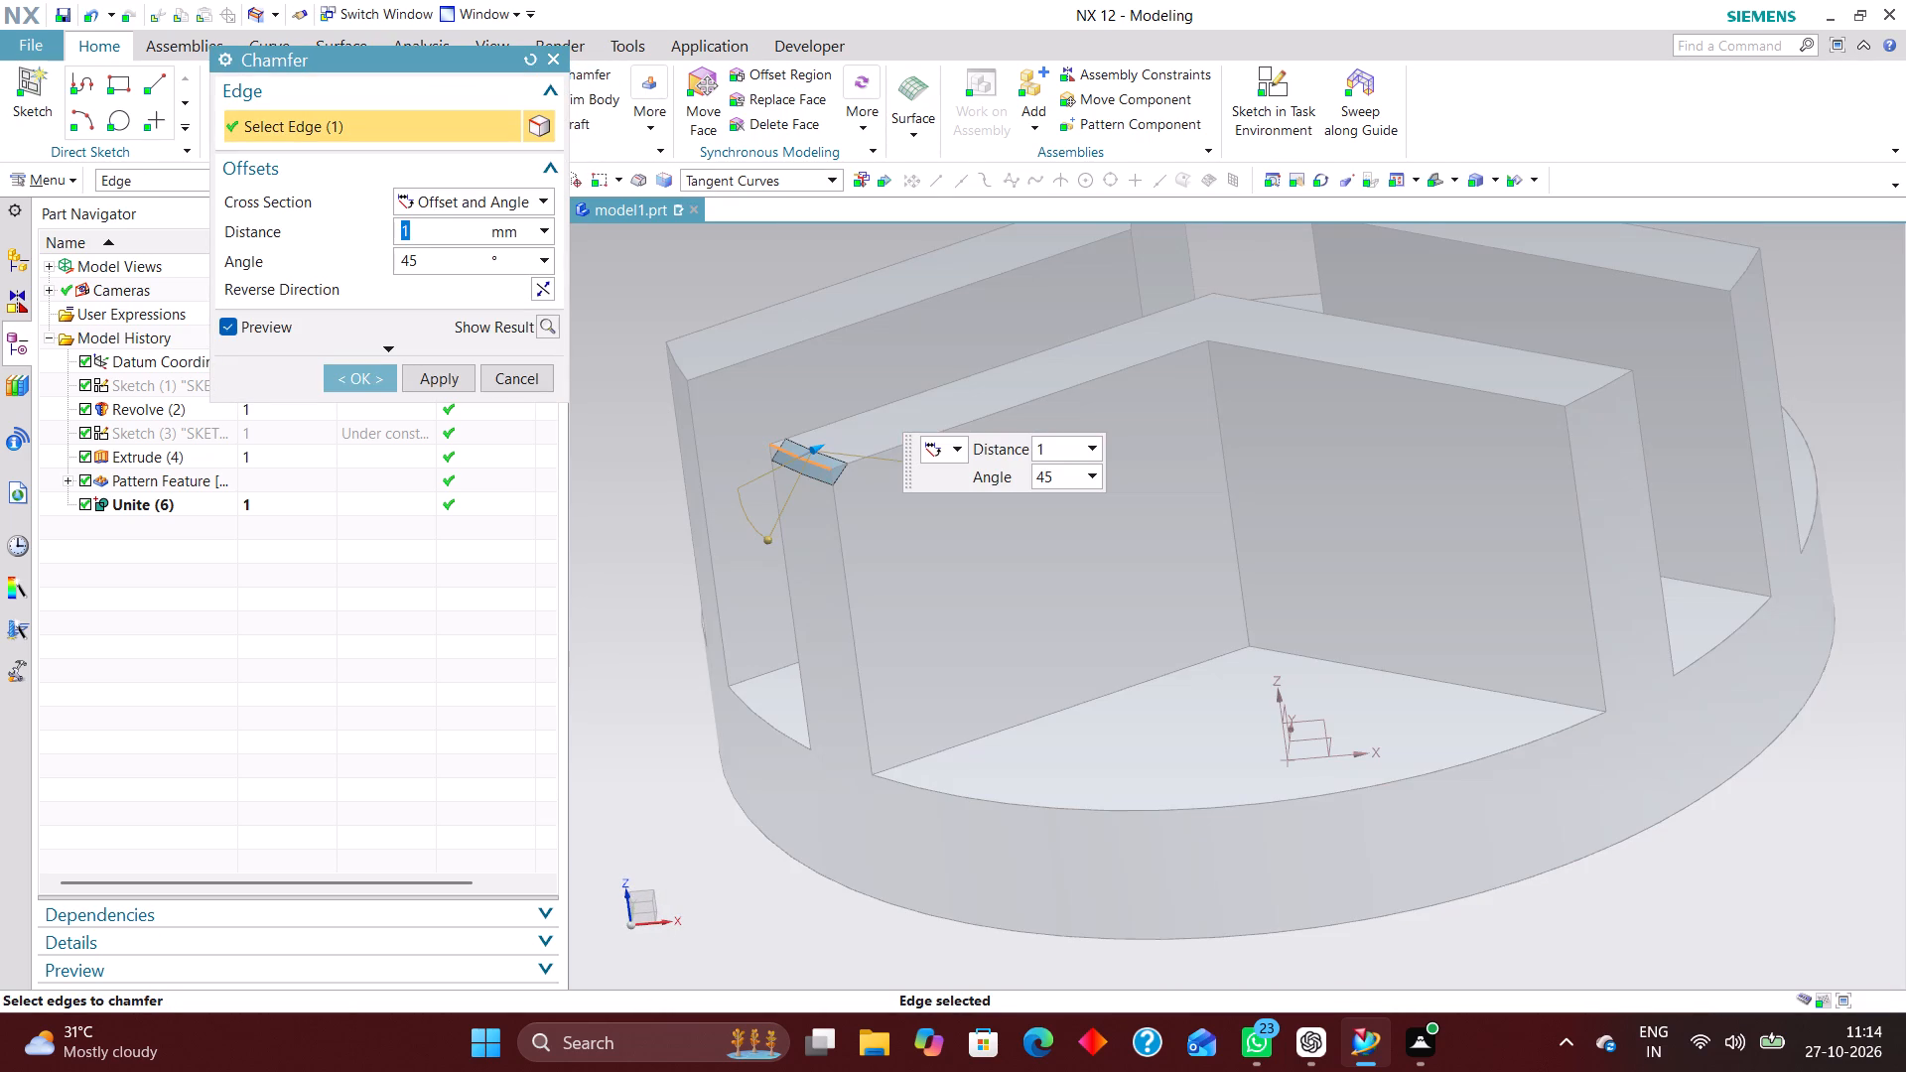
{"action": "key", "text": "3"}
{"action": "key", "text": "Return"}
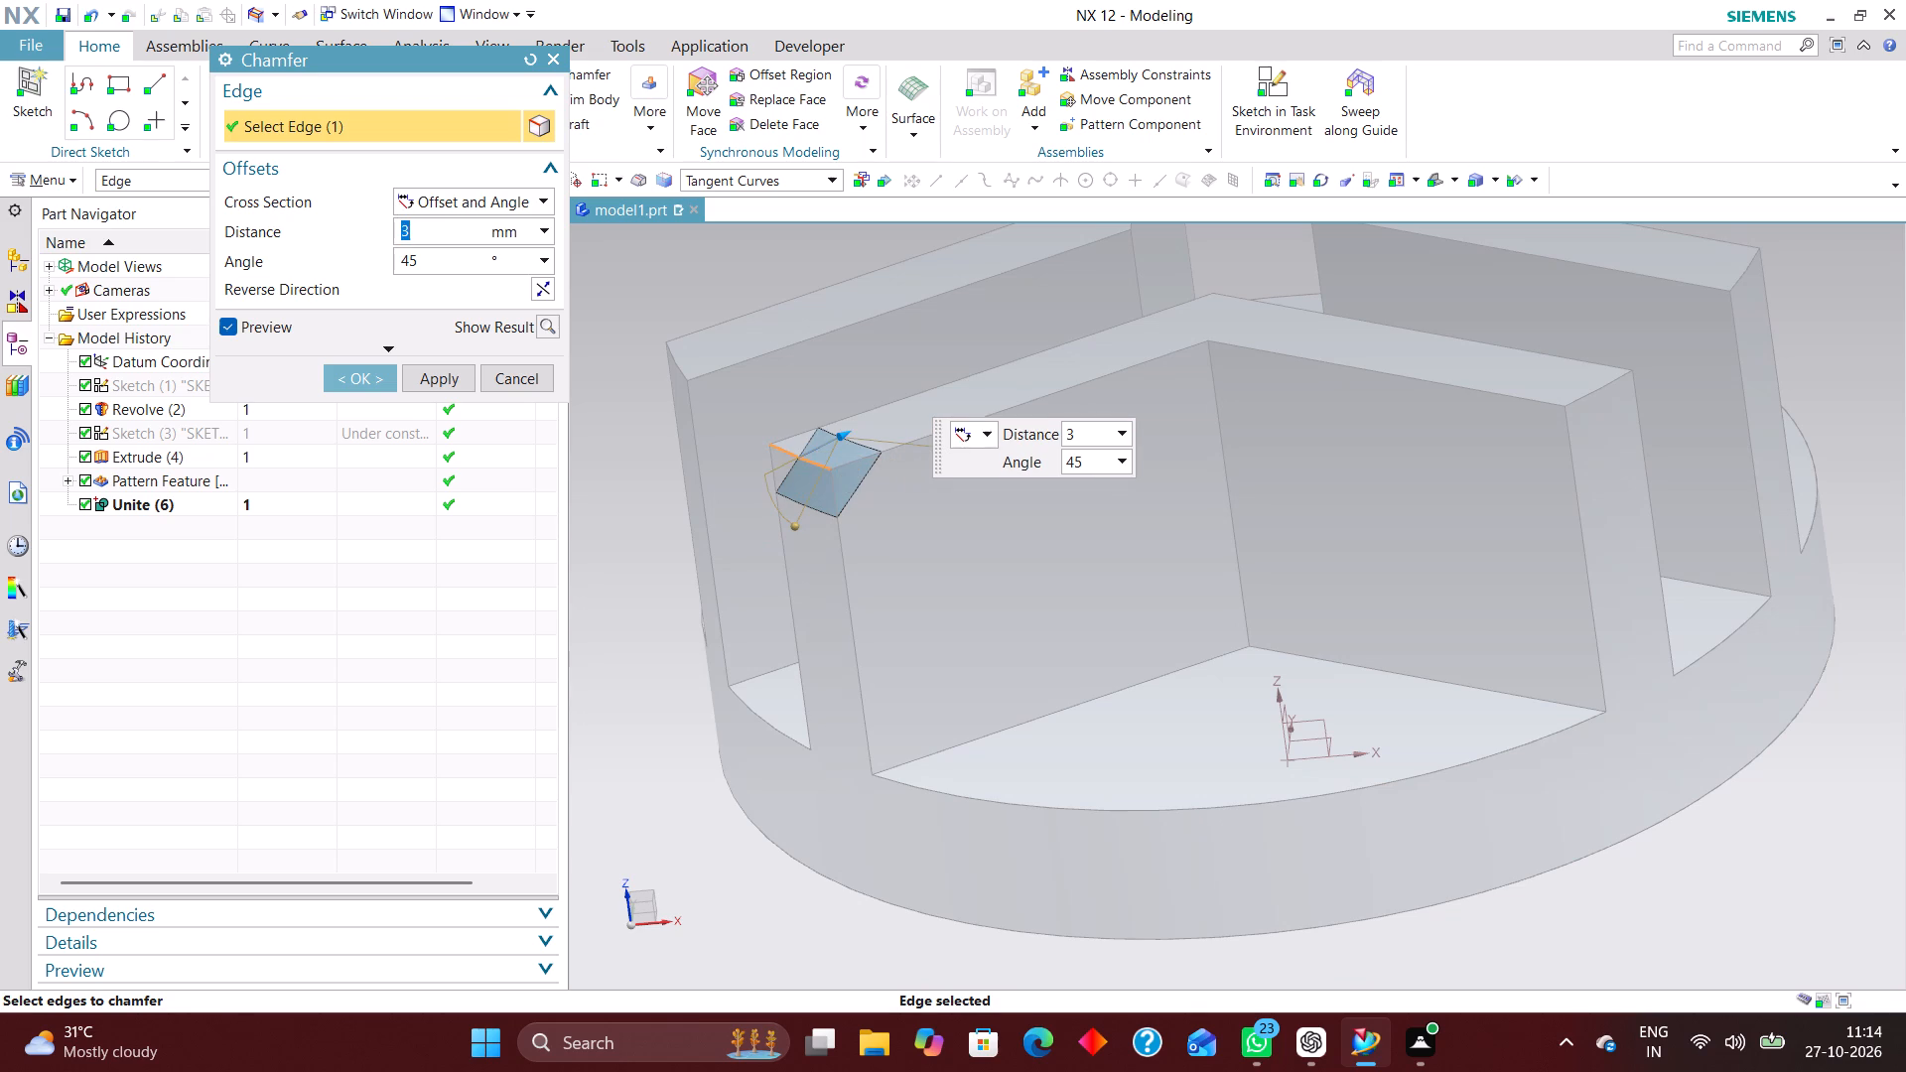
{"action": "middle_click_drag", "start_coordinate": [807, 542], "coordinate": [888, 597]}
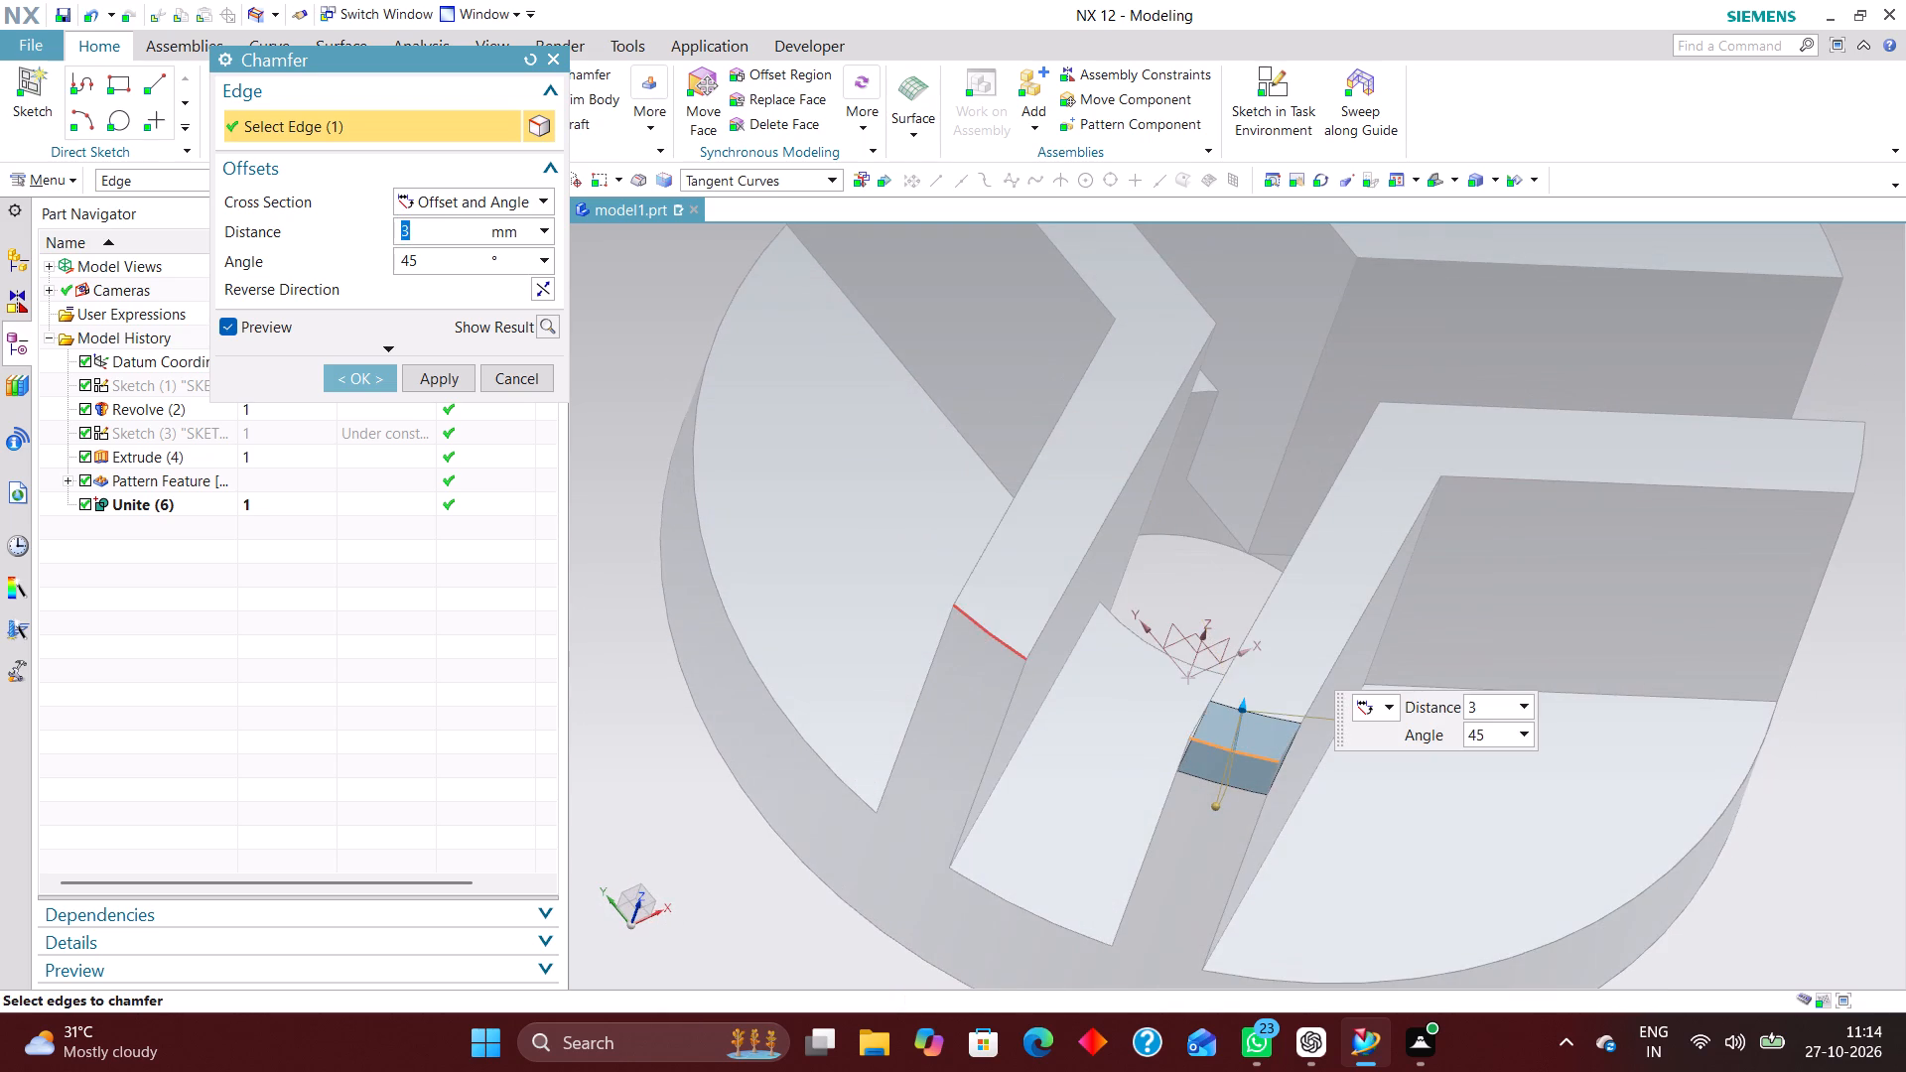
{"action": "left_click", "coordinate": [971, 620]}
{"action": "scroll", "coordinate": [820, 552], "scroll_direction": "down", "scroll_amount": 3}
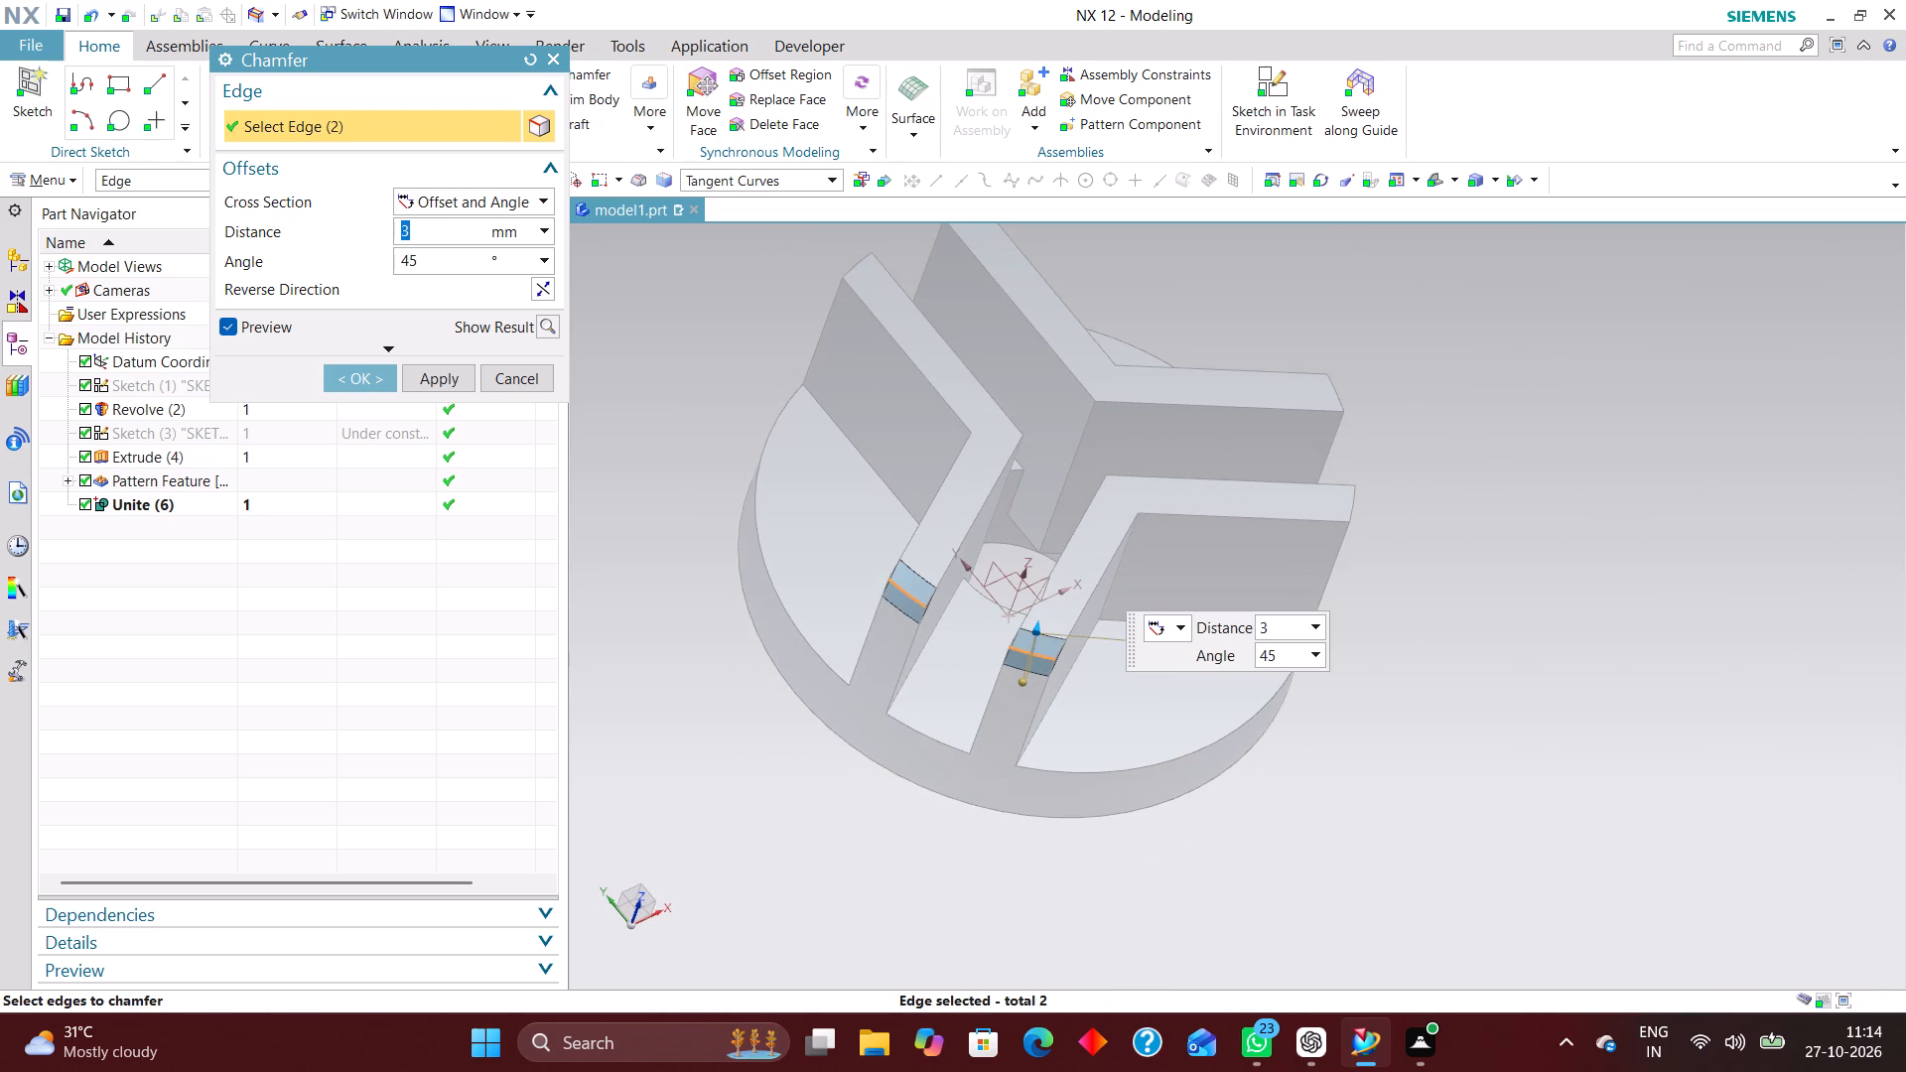
{"action": "middle_click_drag", "start_coordinate": [1245, 841], "coordinate": [1133, 858]}
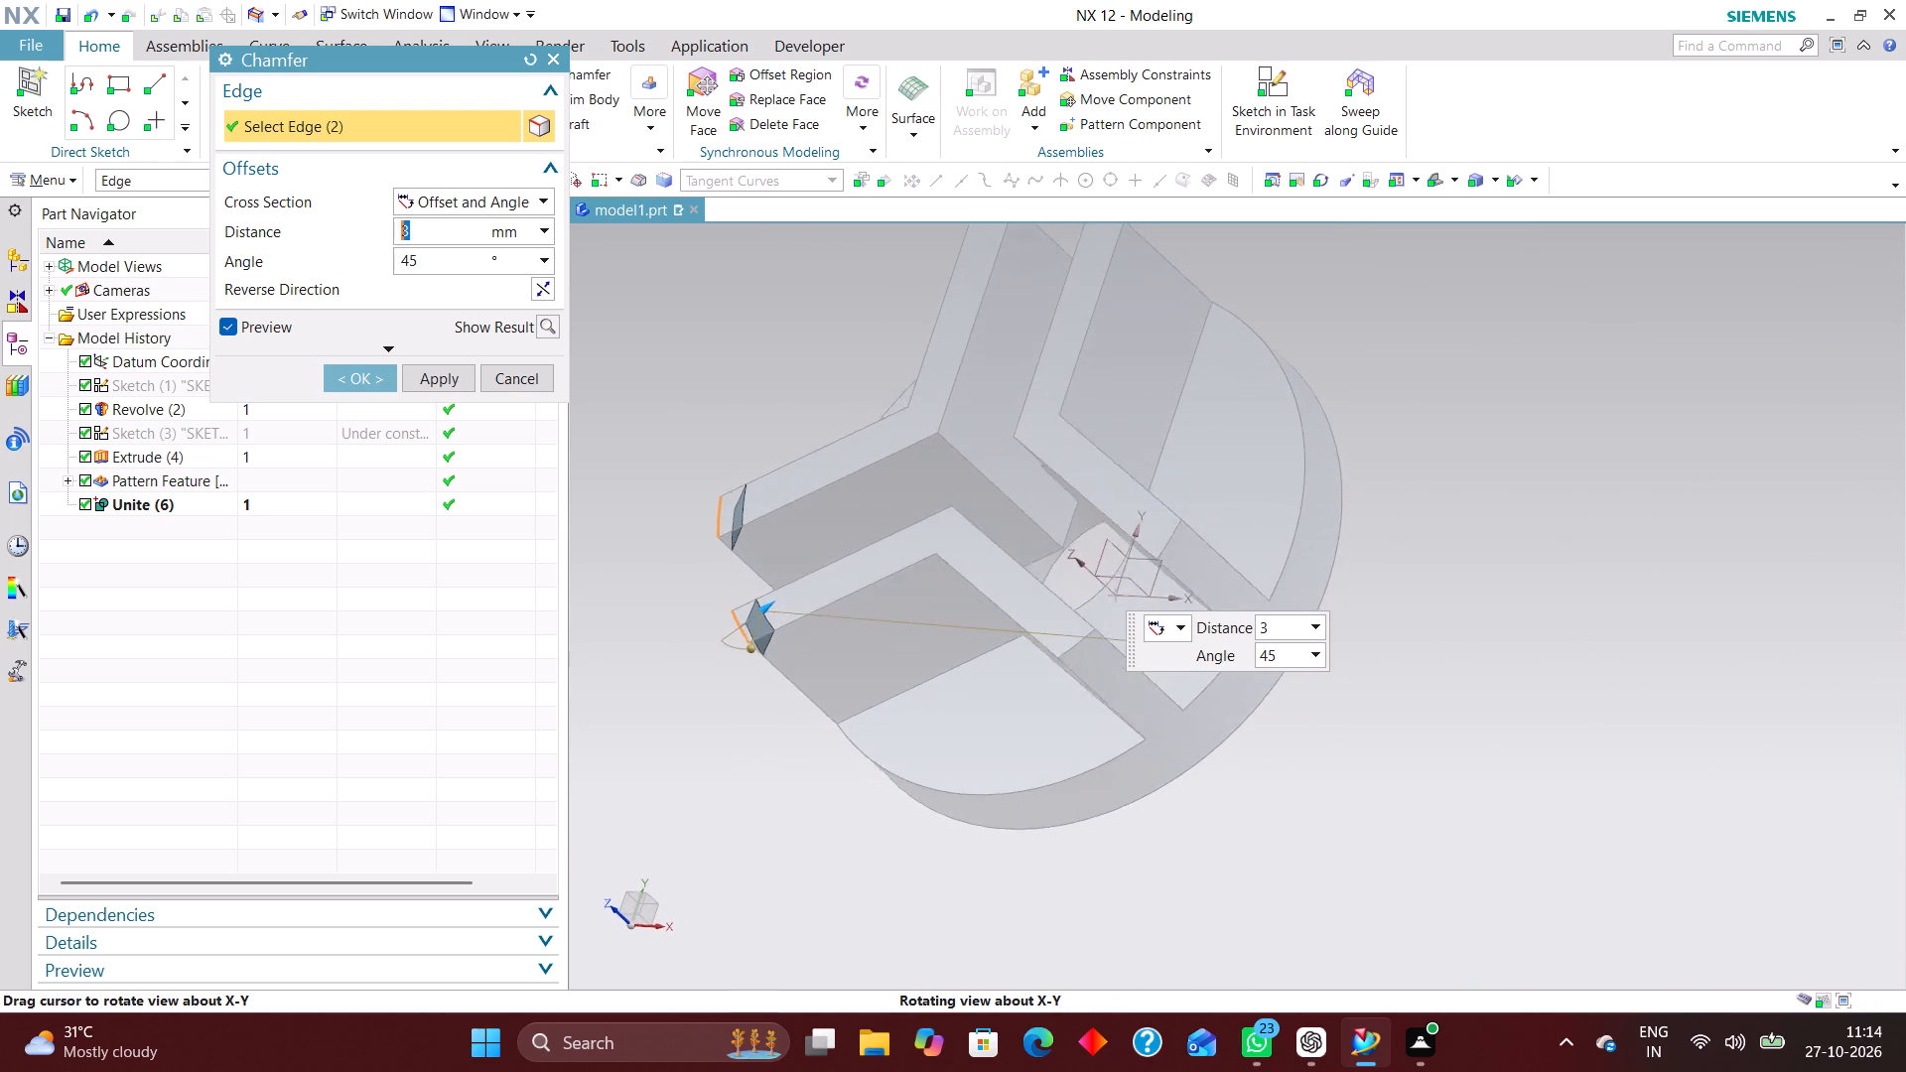
{"action": "middle_click_drag", "start_coordinate": [1133, 858], "coordinate": [1134, 867]}
{"action": "left_click", "coordinate": [1077, 676]}
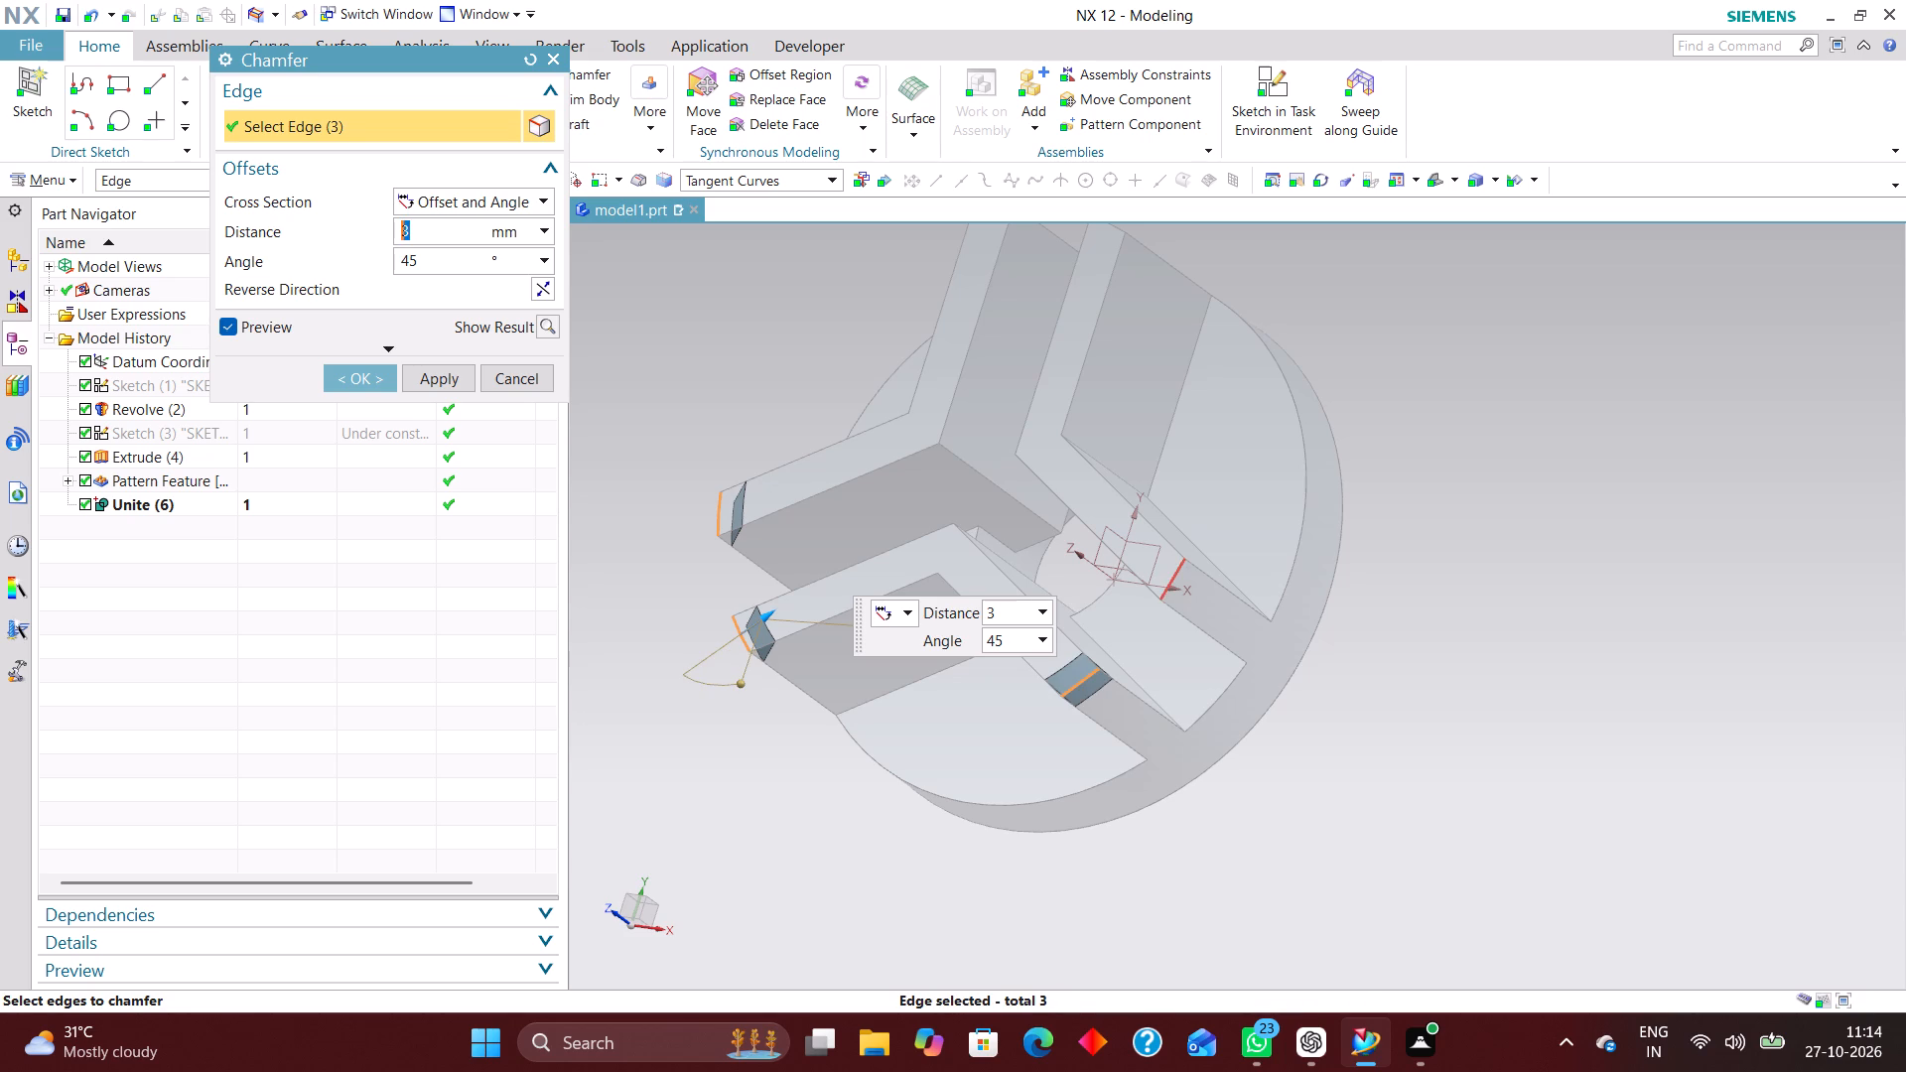
{"action": "left_click", "coordinate": [1171, 571]}
{"action": "middle_click_drag", "start_coordinate": [1277, 676], "coordinate": [1207, 809]}
{"action": "scroll", "coordinate": [1207, 809], "scroll_direction": "up", "scroll_amount": 1}
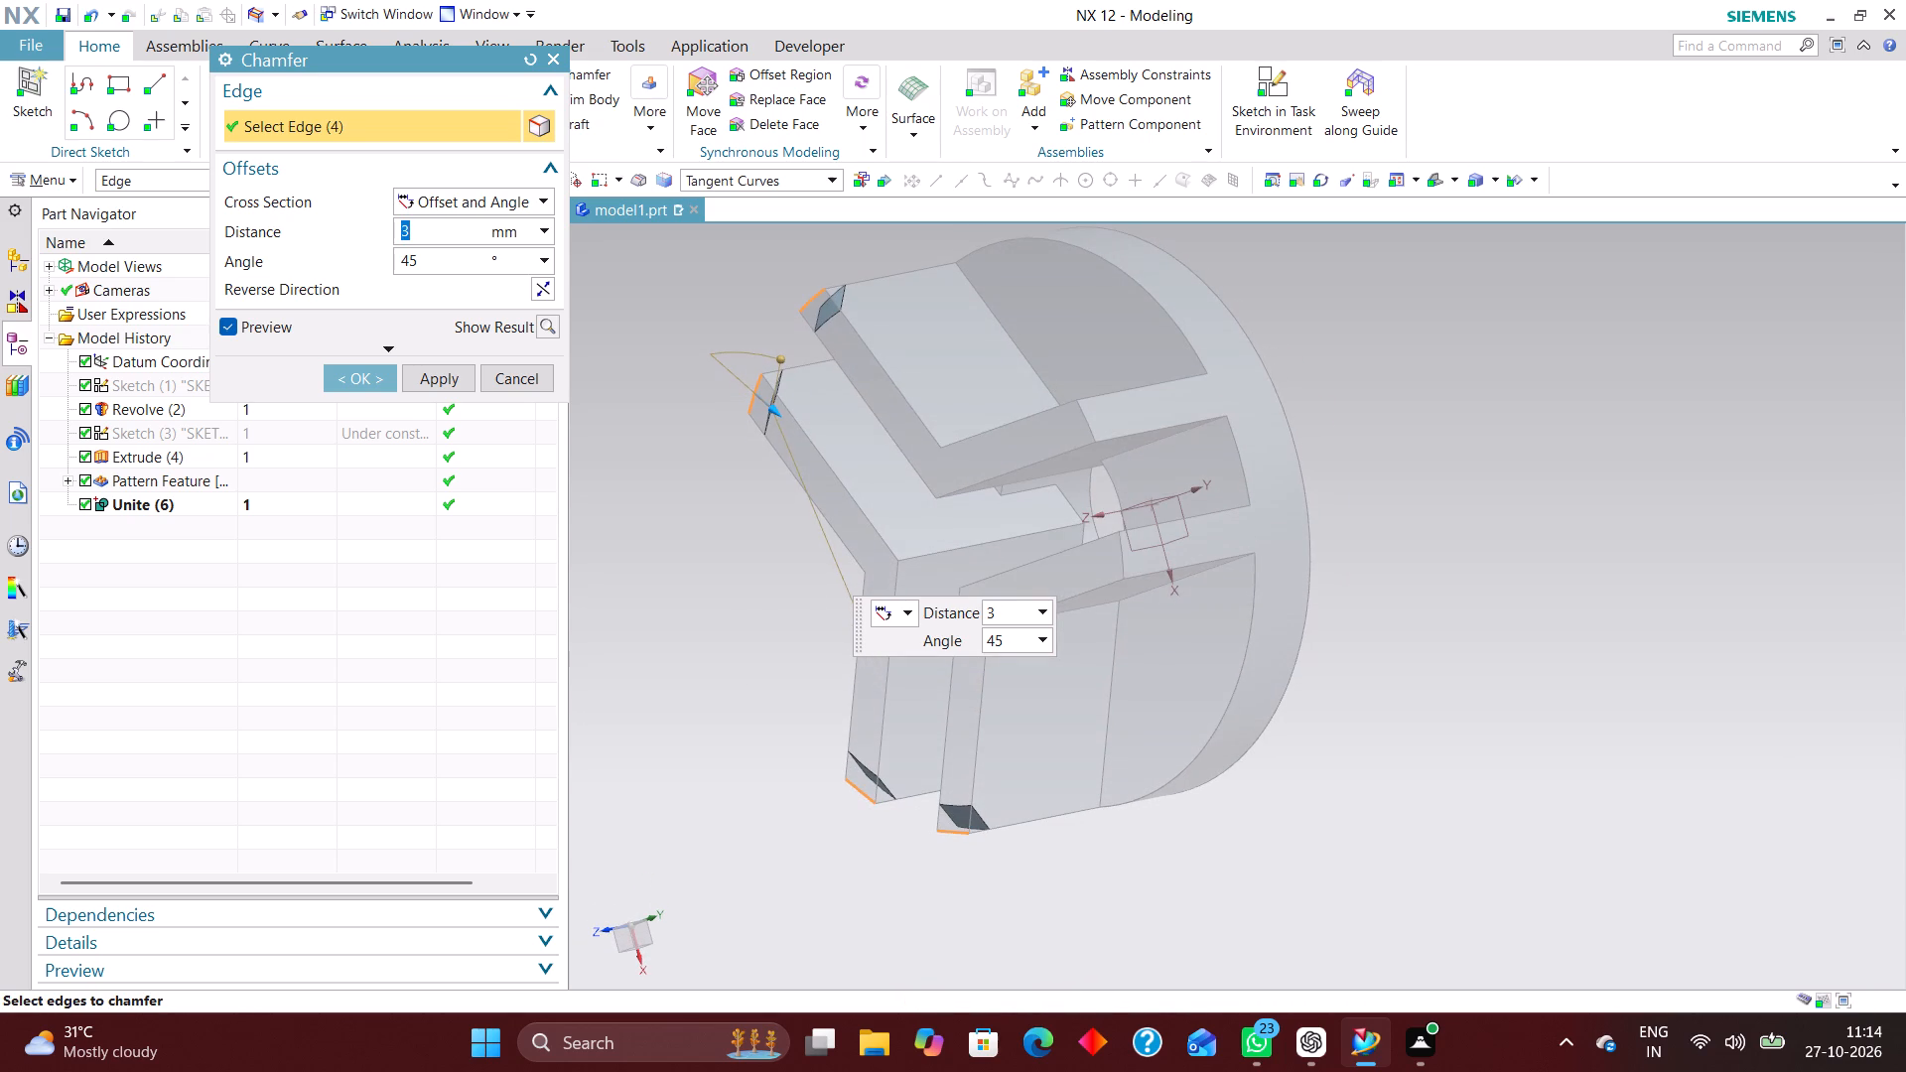
{"action": "left_click", "coordinate": [1124, 565]}
{"action": "middle_click_drag", "start_coordinate": [1233, 566], "coordinate": [1253, 640]}
{"action": "scroll", "coordinate": [1254, 638], "scroll_direction": "up", "scroll_amount": 1}
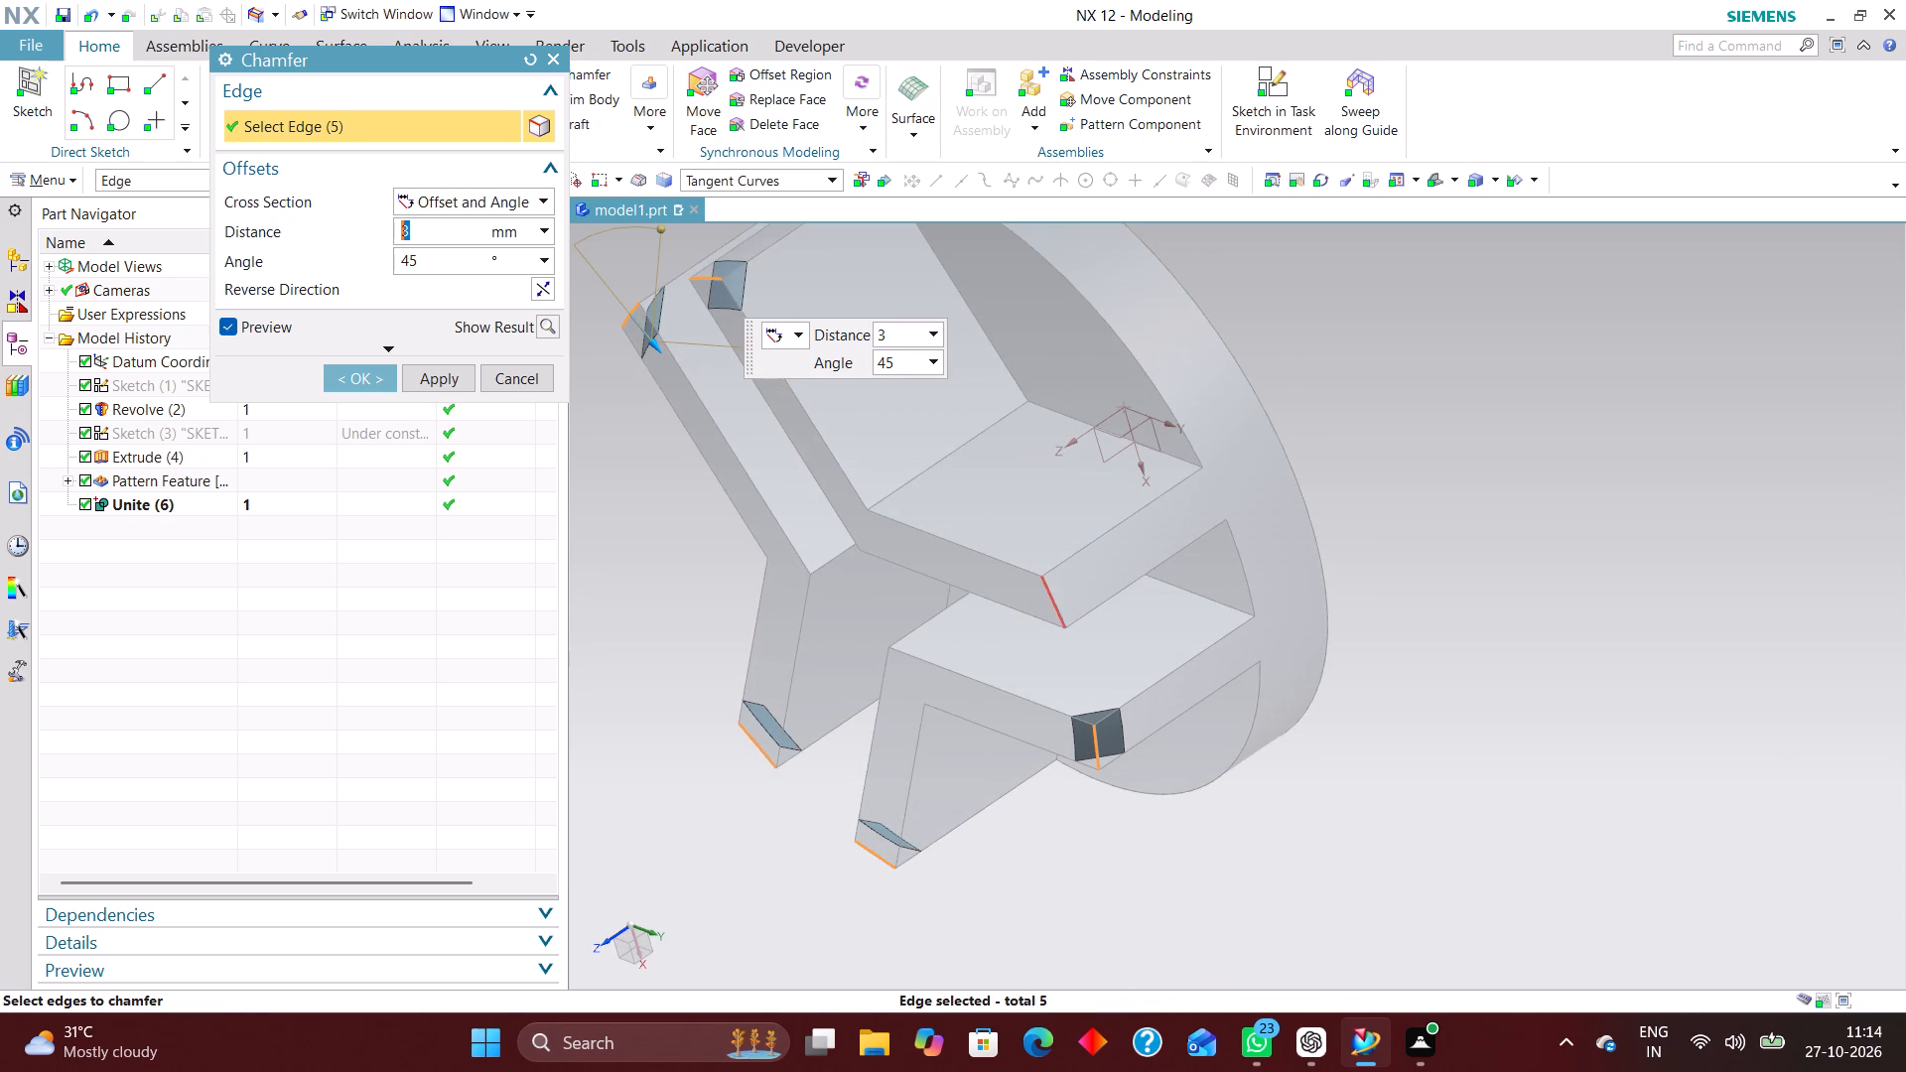
{"action": "left_click", "coordinate": [1057, 610]}
{"action": "middle_click_drag", "start_coordinate": [1150, 746], "coordinate": [1250, 618]}
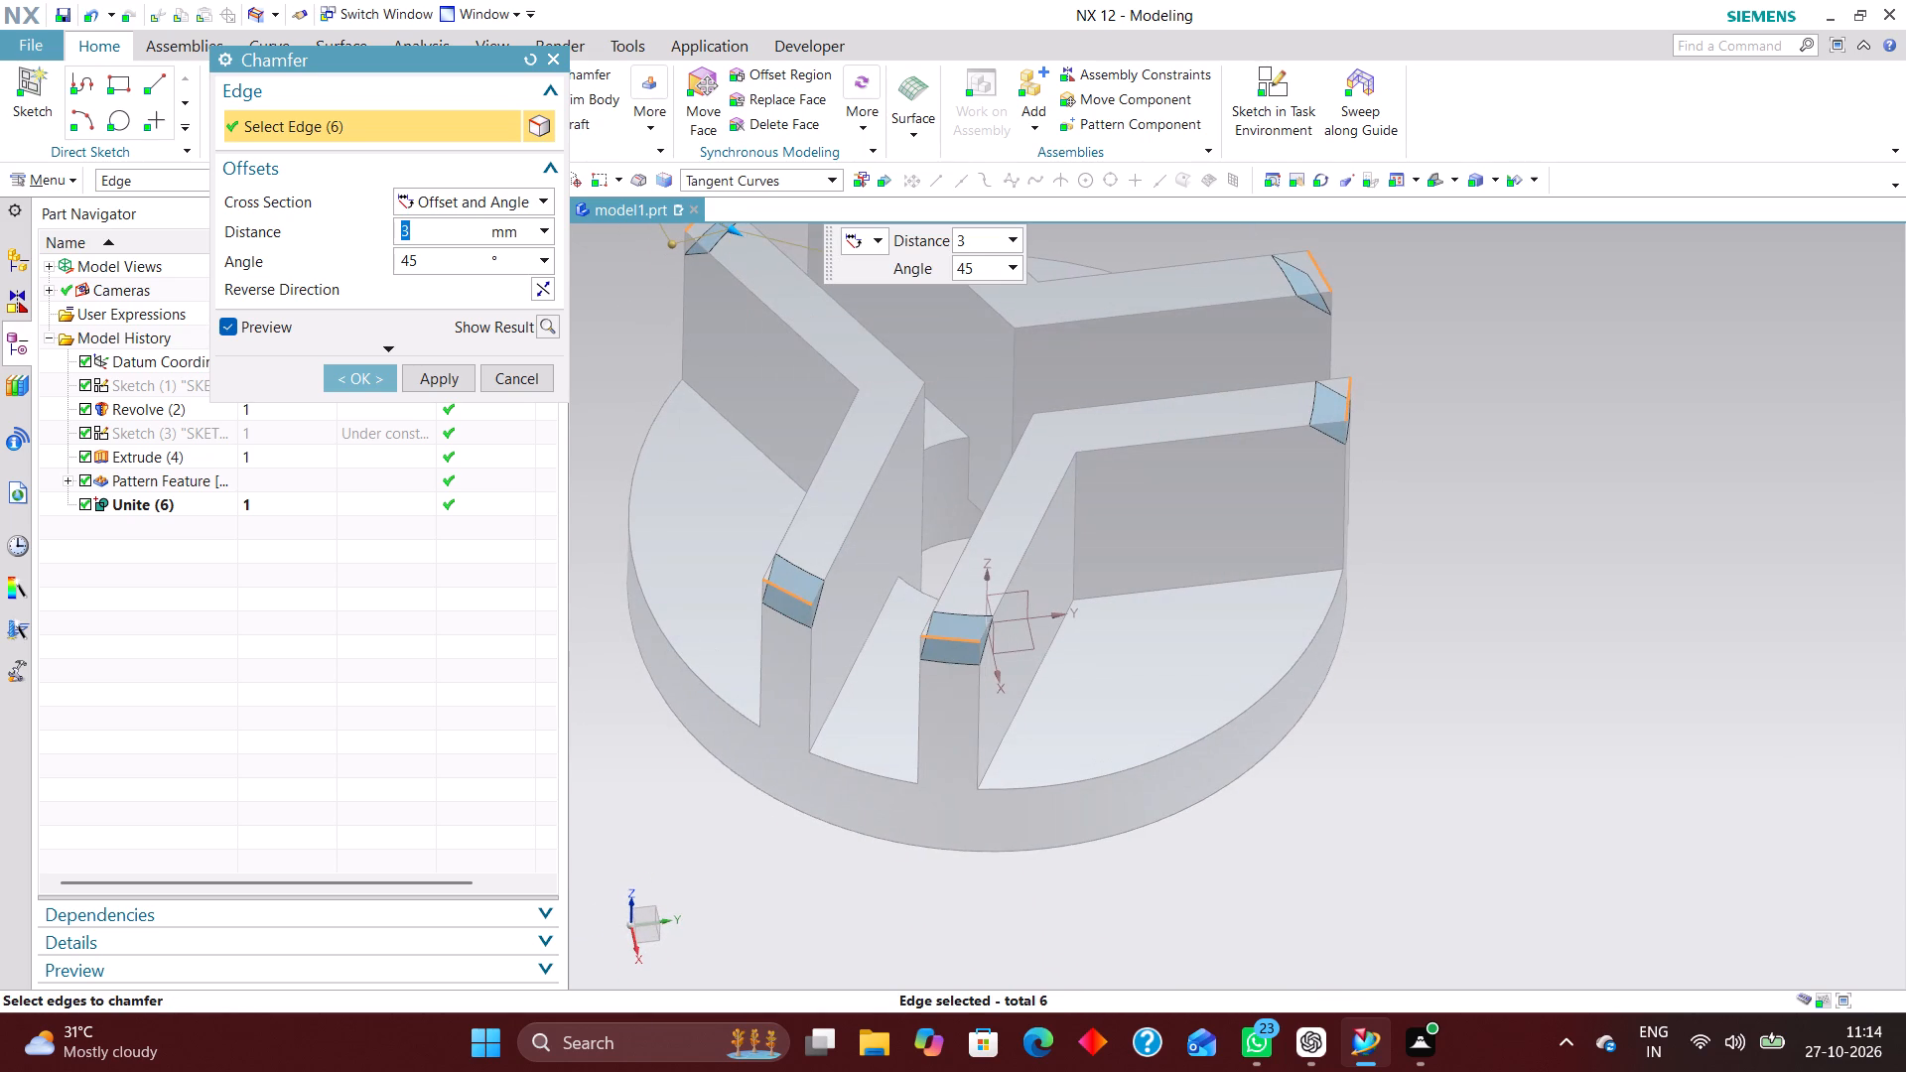
{"action": "left_click", "coordinate": [357, 377]}
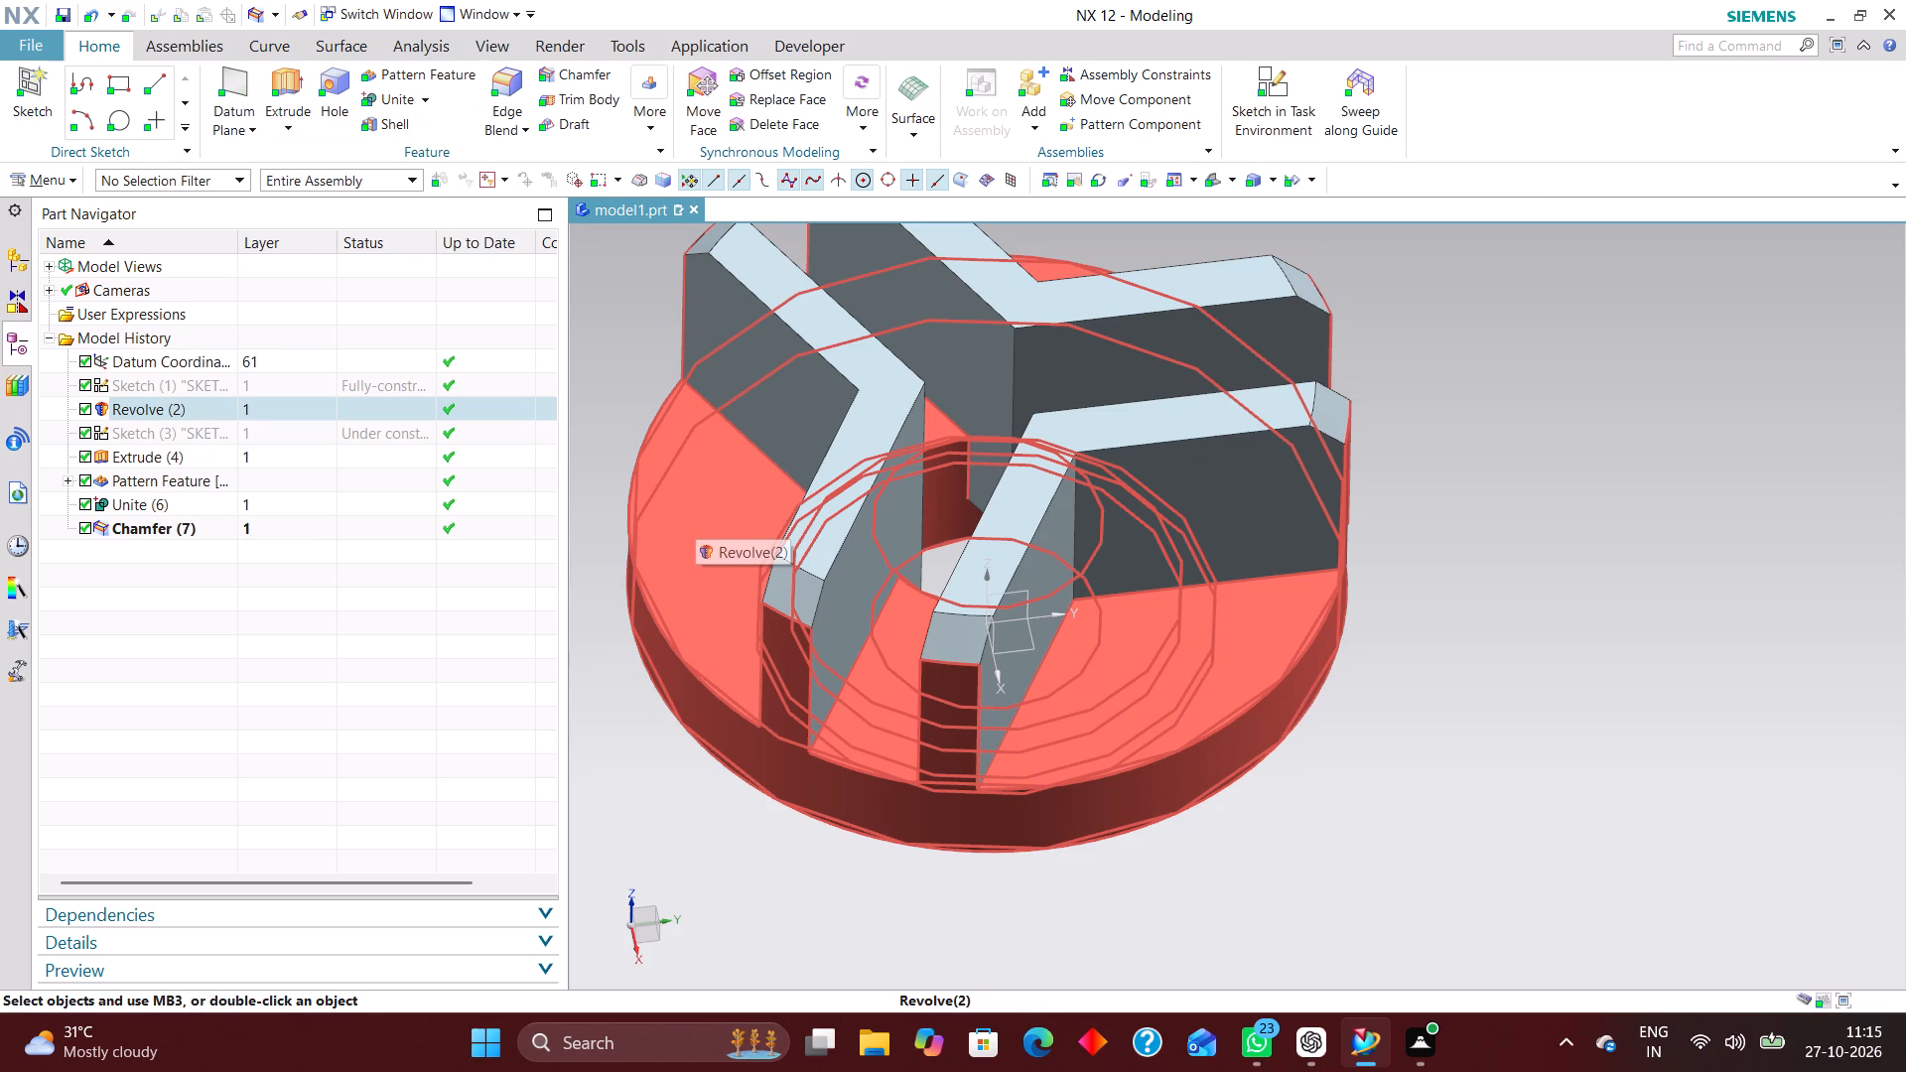
Create a new sketch on the horizontal XY plane of the datum coordinate system.
{"action": "key", "text": "End"}
{"action": "key", "text": "End"}
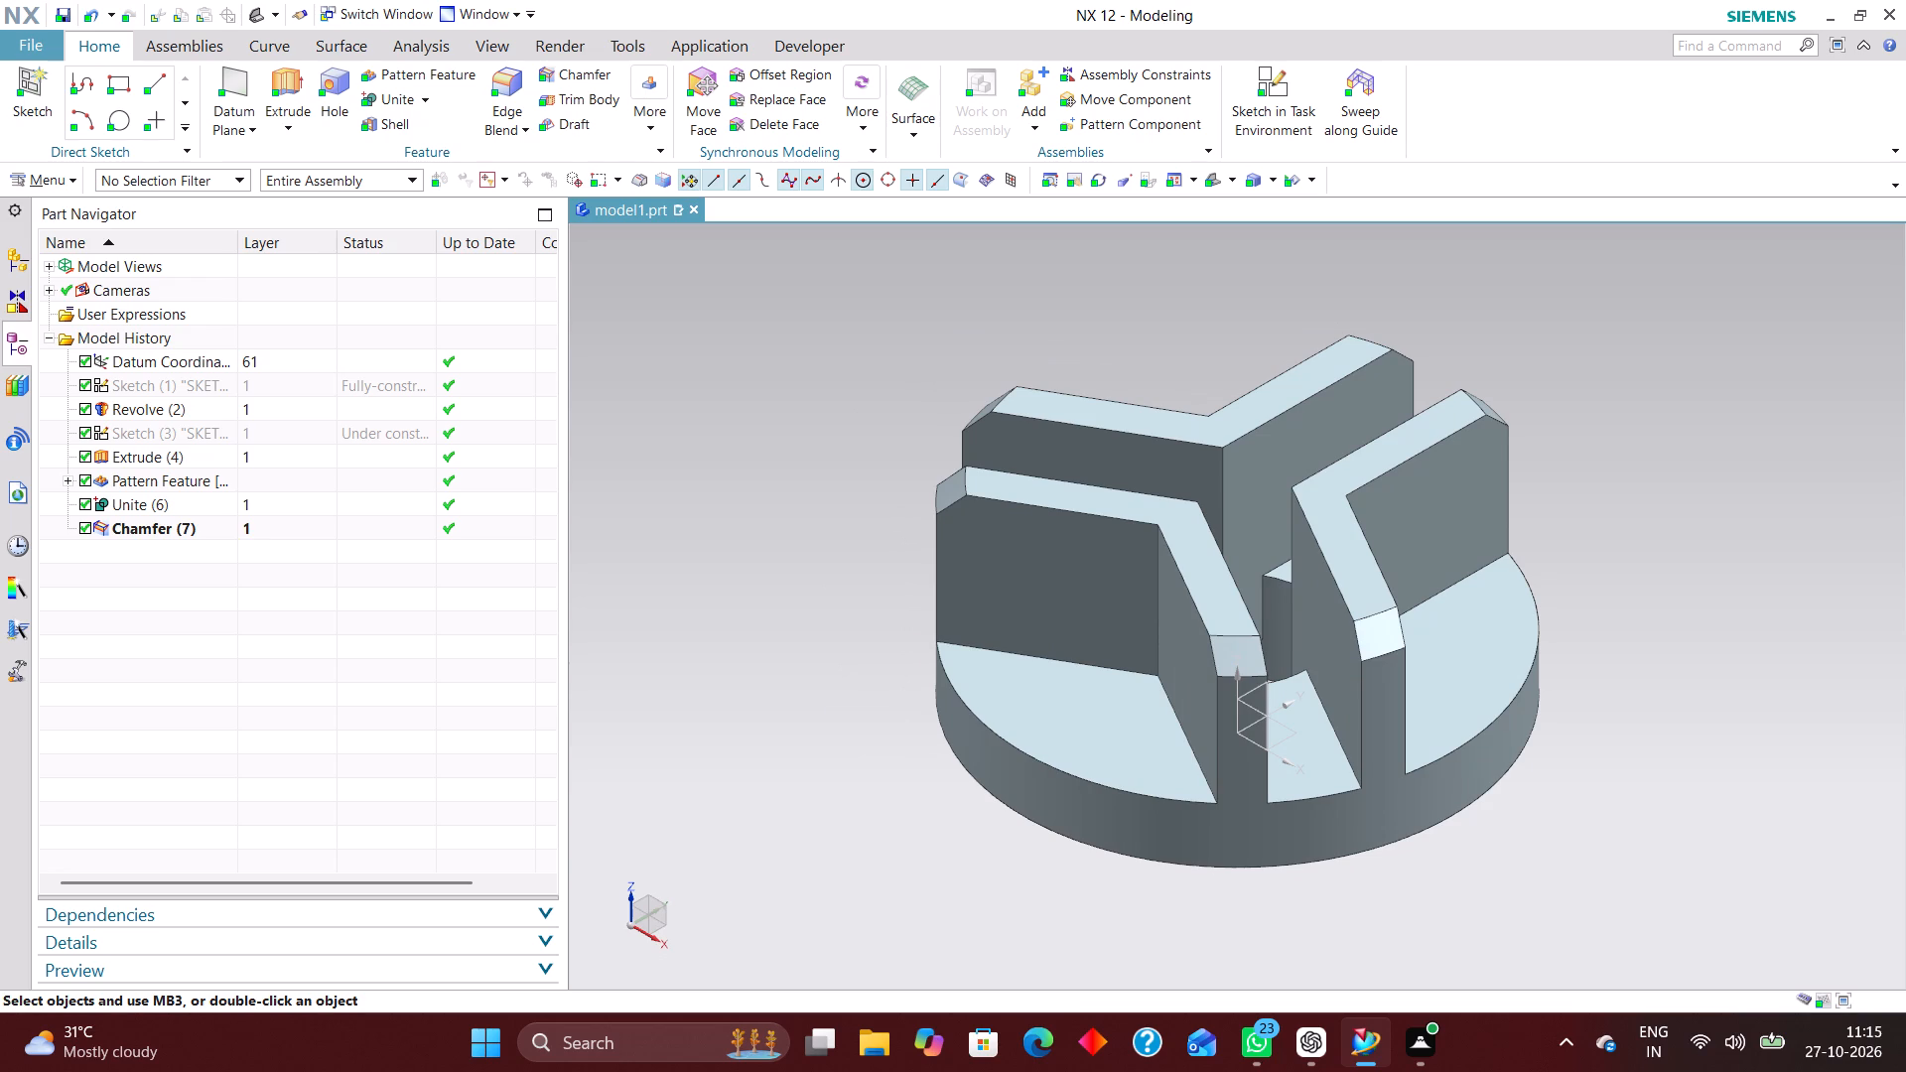
{"action": "scroll", "coordinate": [985, 540], "scroll_direction": "down", "scroll_amount": 3}
{"action": "scroll", "coordinate": [961, 698], "scroll_direction": "up", "scroll_amount": 3}
{"action": "scroll", "coordinate": [804, 680], "scroll_direction": "down", "scroll_amount": 2}
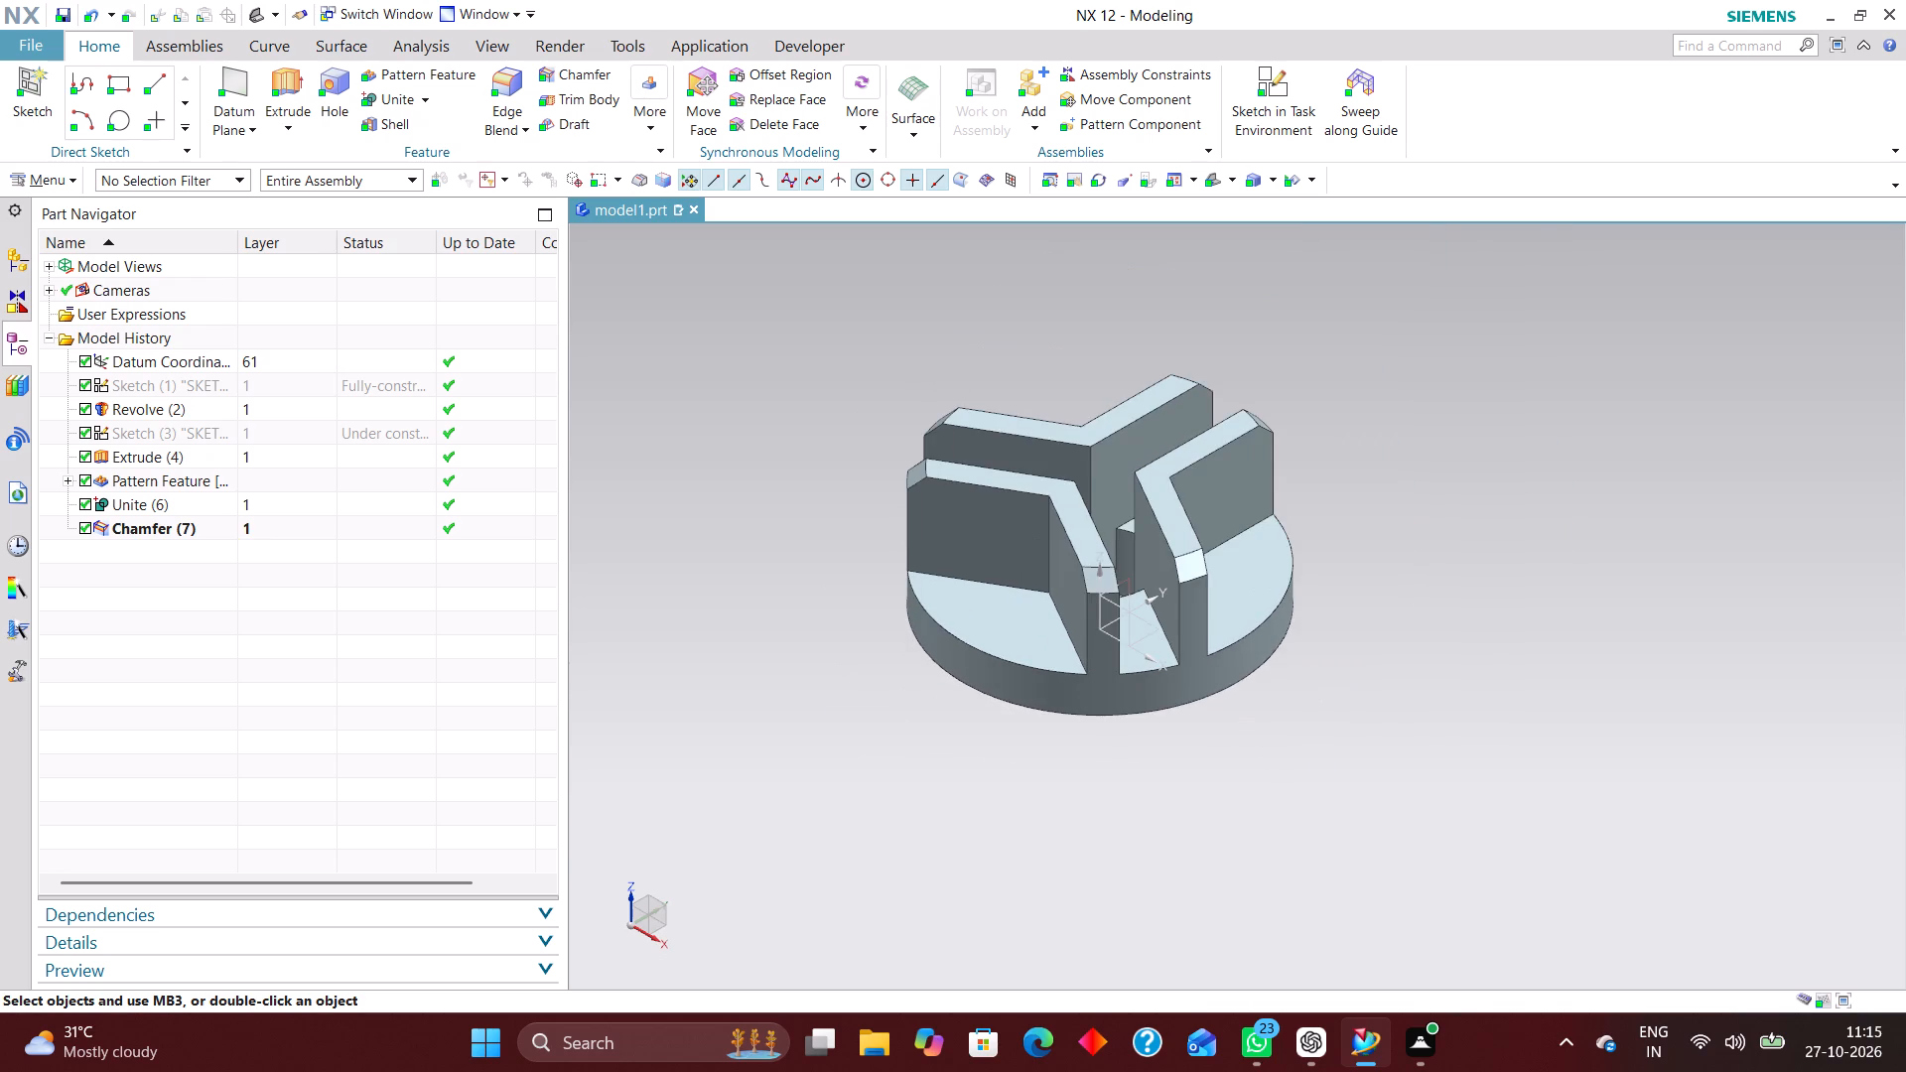
{"action": "scroll", "coordinate": [989, 686], "scroll_direction": "up", "scroll_amount": 3}
{"action": "scroll", "coordinate": [893, 746], "scroll_direction": "down", "scroll_amount": 2}
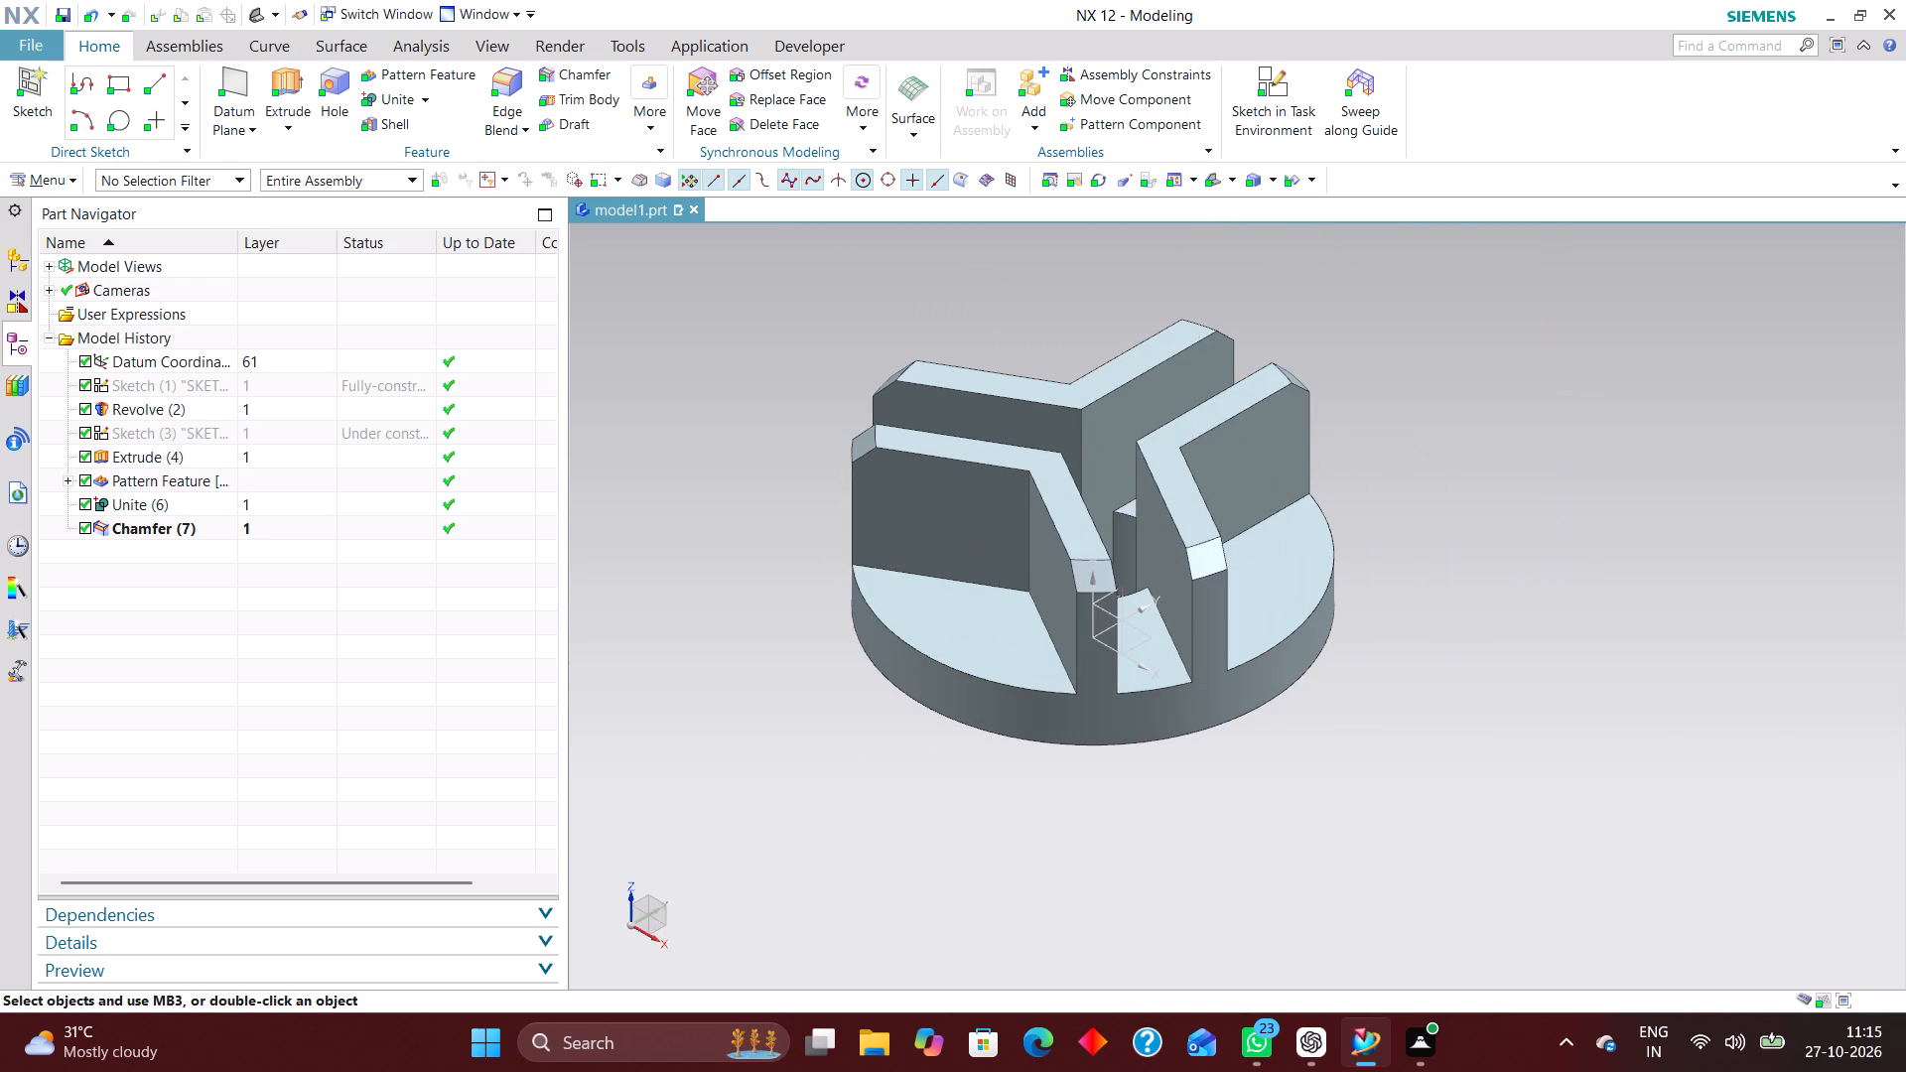
{"action": "left_click", "coordinate": [1266, 73]}
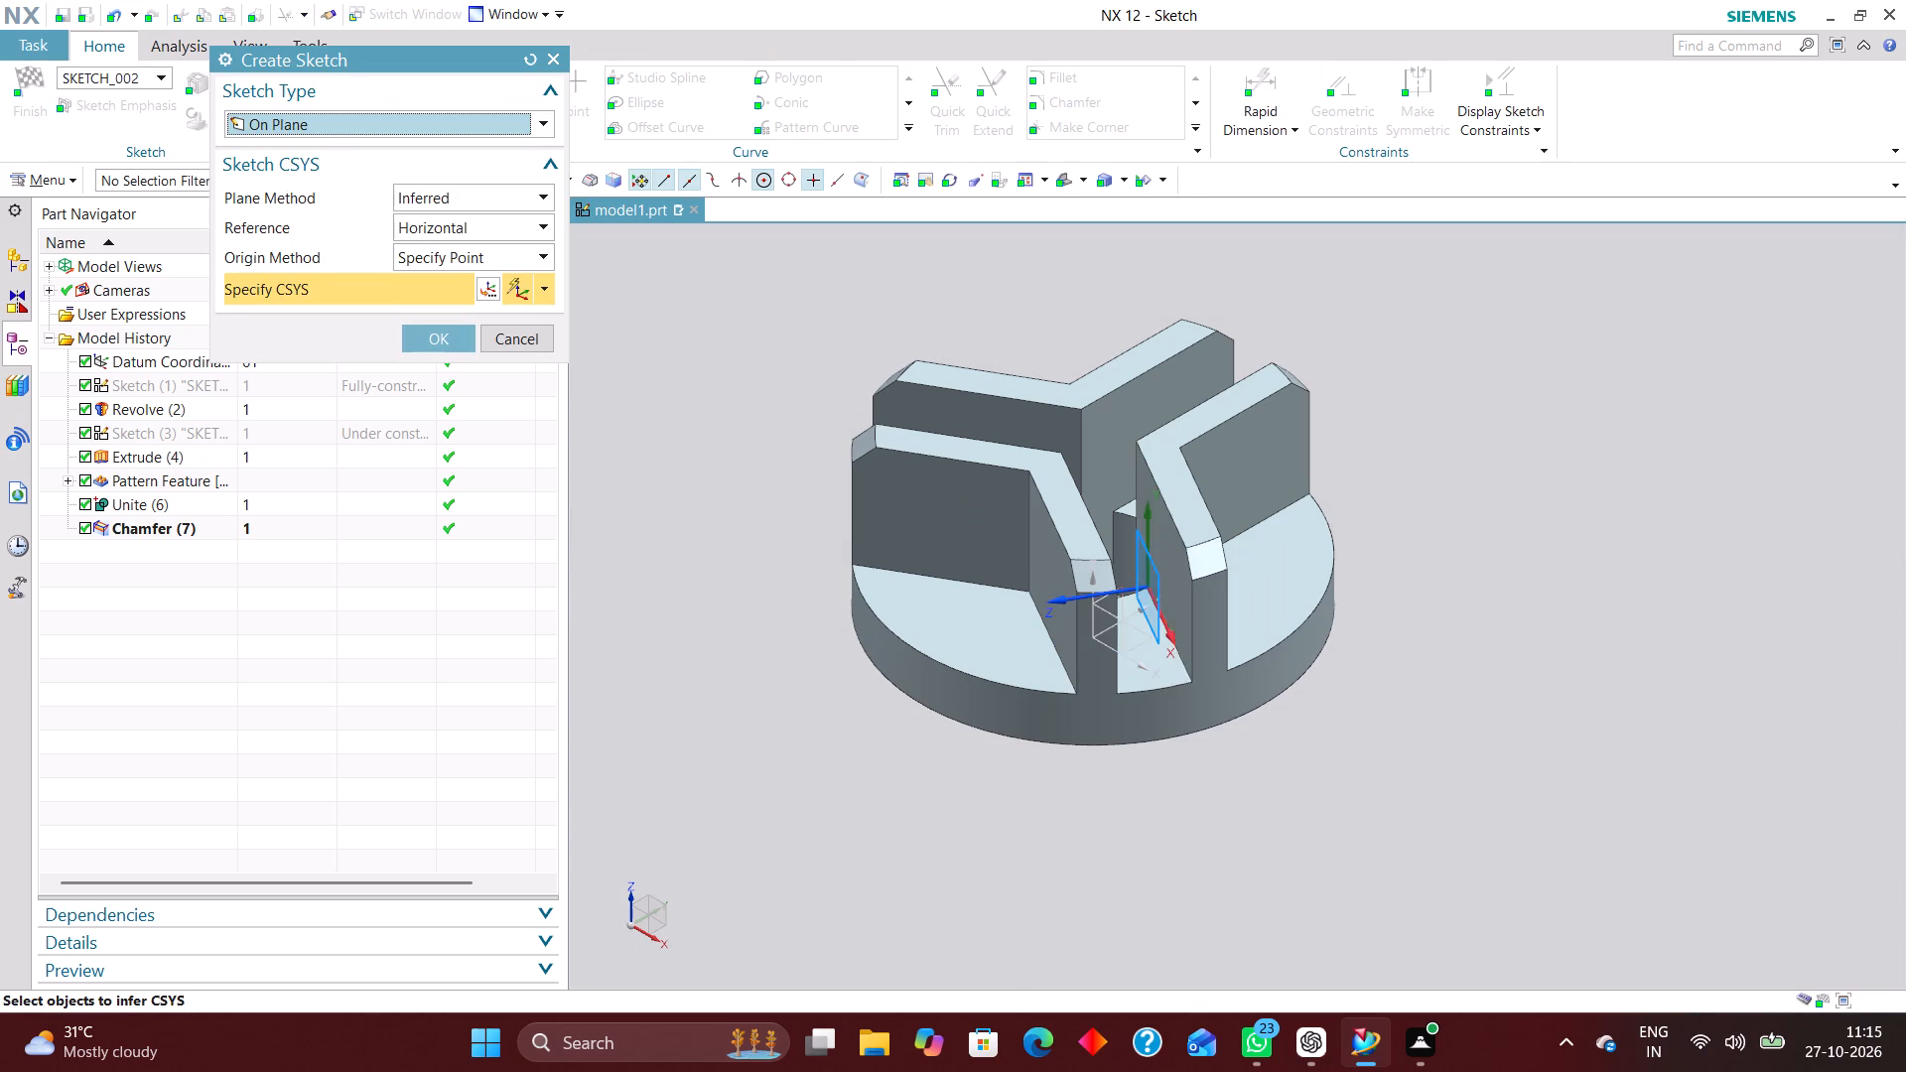
{"action": "left_click", "coordinate": [1131, 647]}
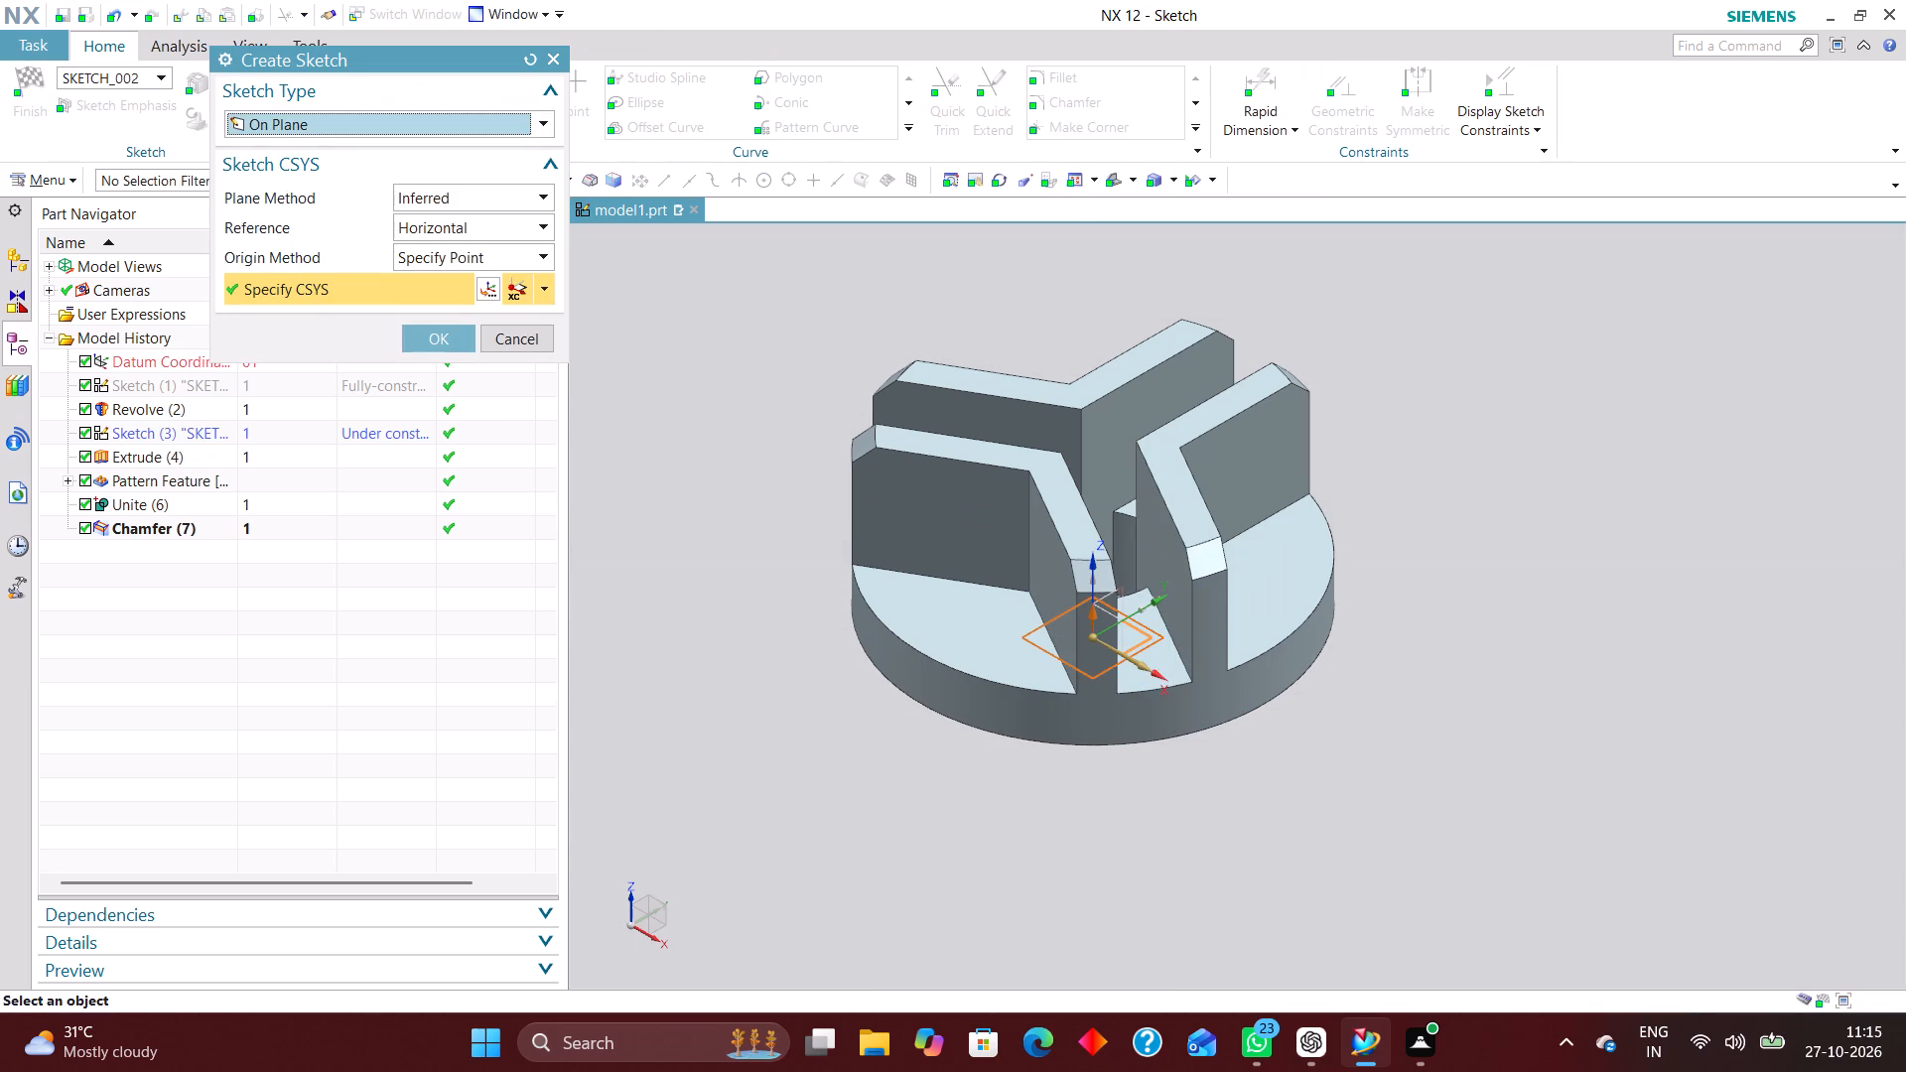
{"action": "left_click", "coordinate": [435, 342]}
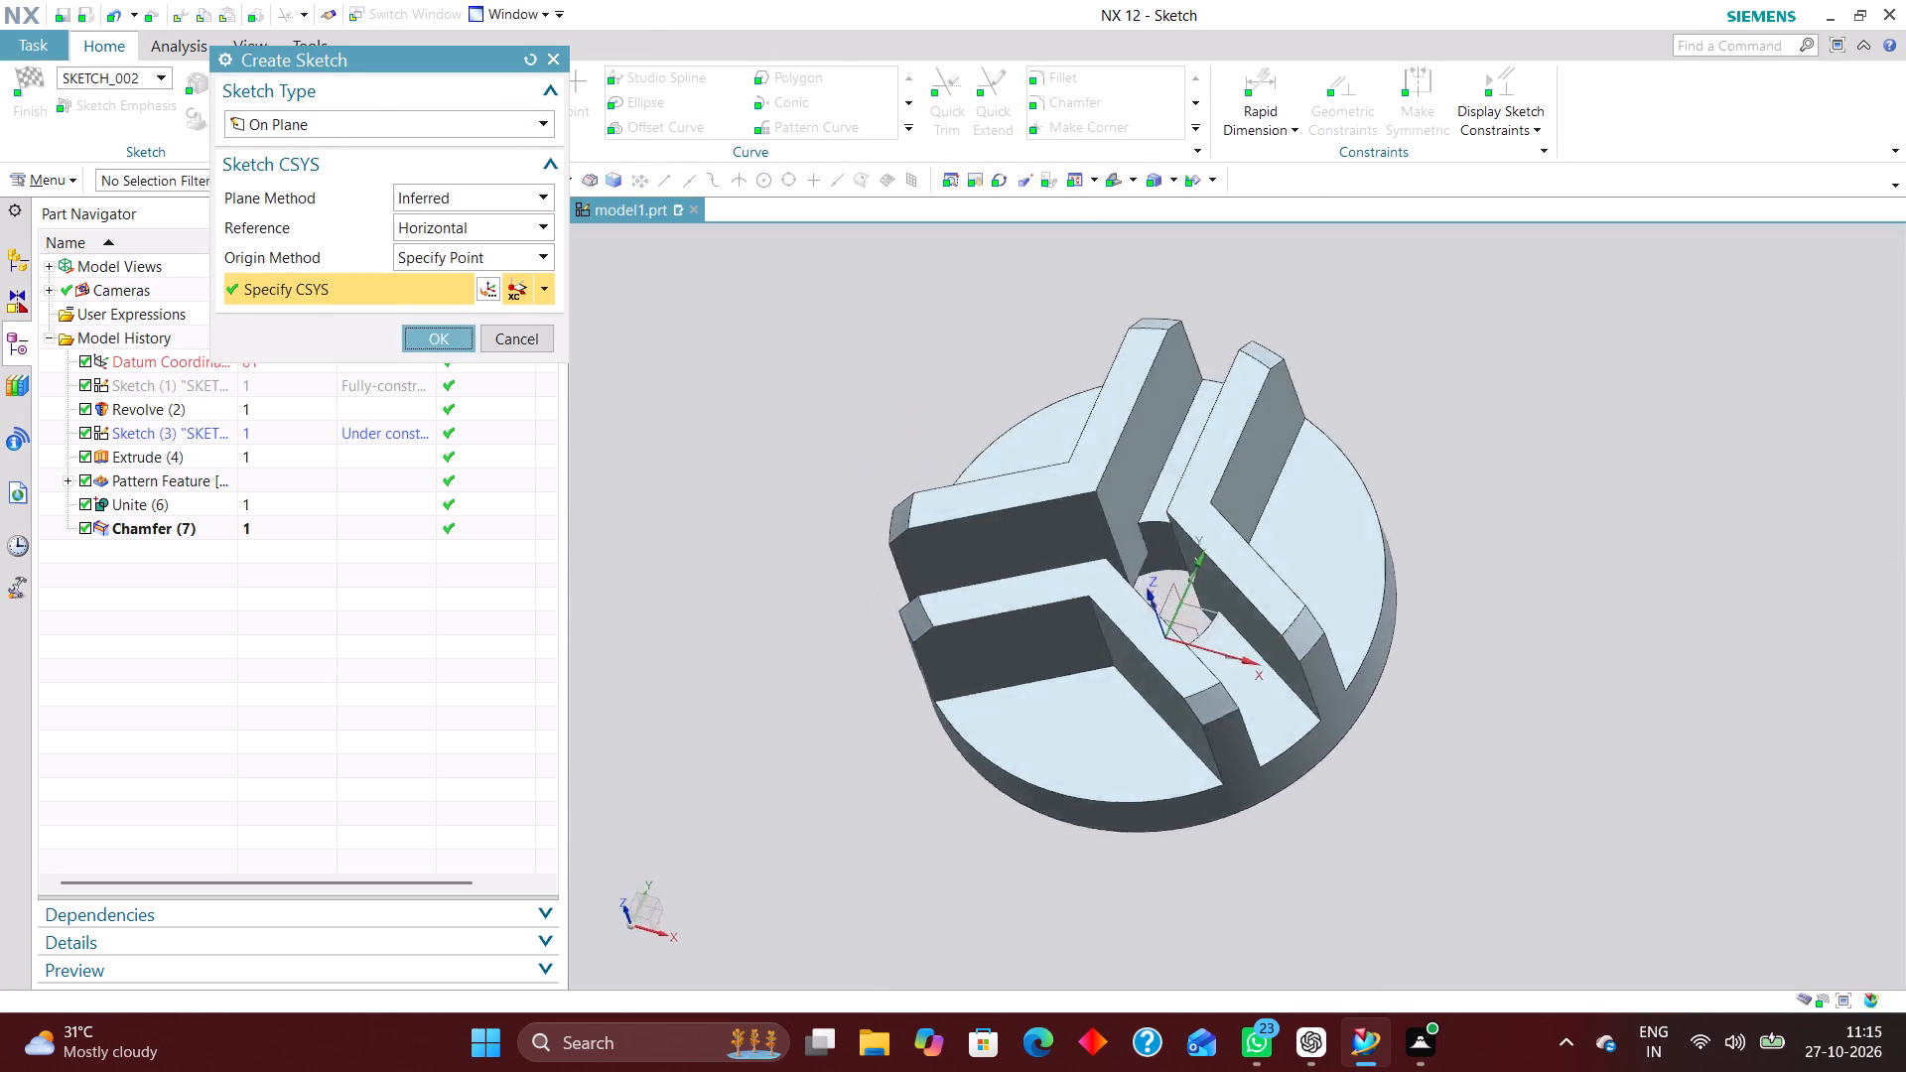
Draw a 20 mm diameter circle centred on the sketch origin.
{"action": "left_click", "coordinate": [528, 78]}
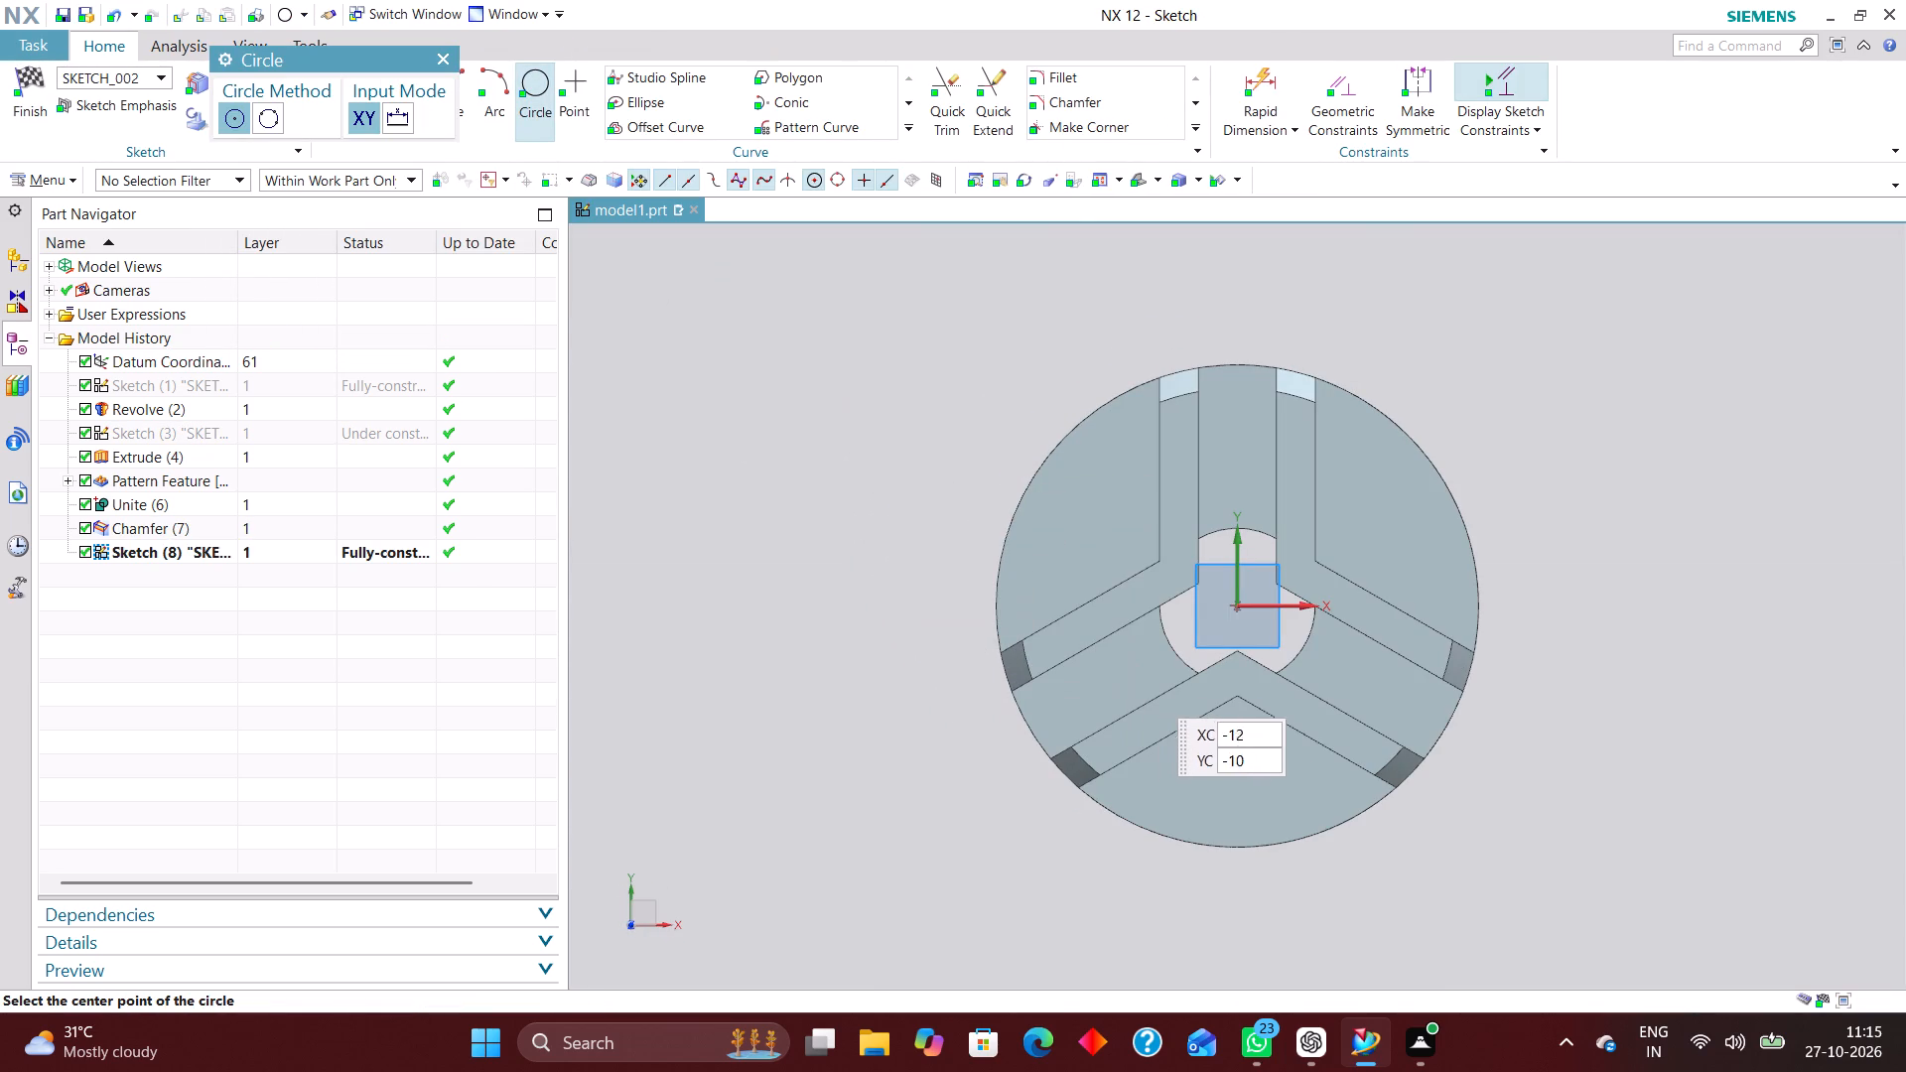
{"action": "left_click", "coordinate": [1233, 605]}
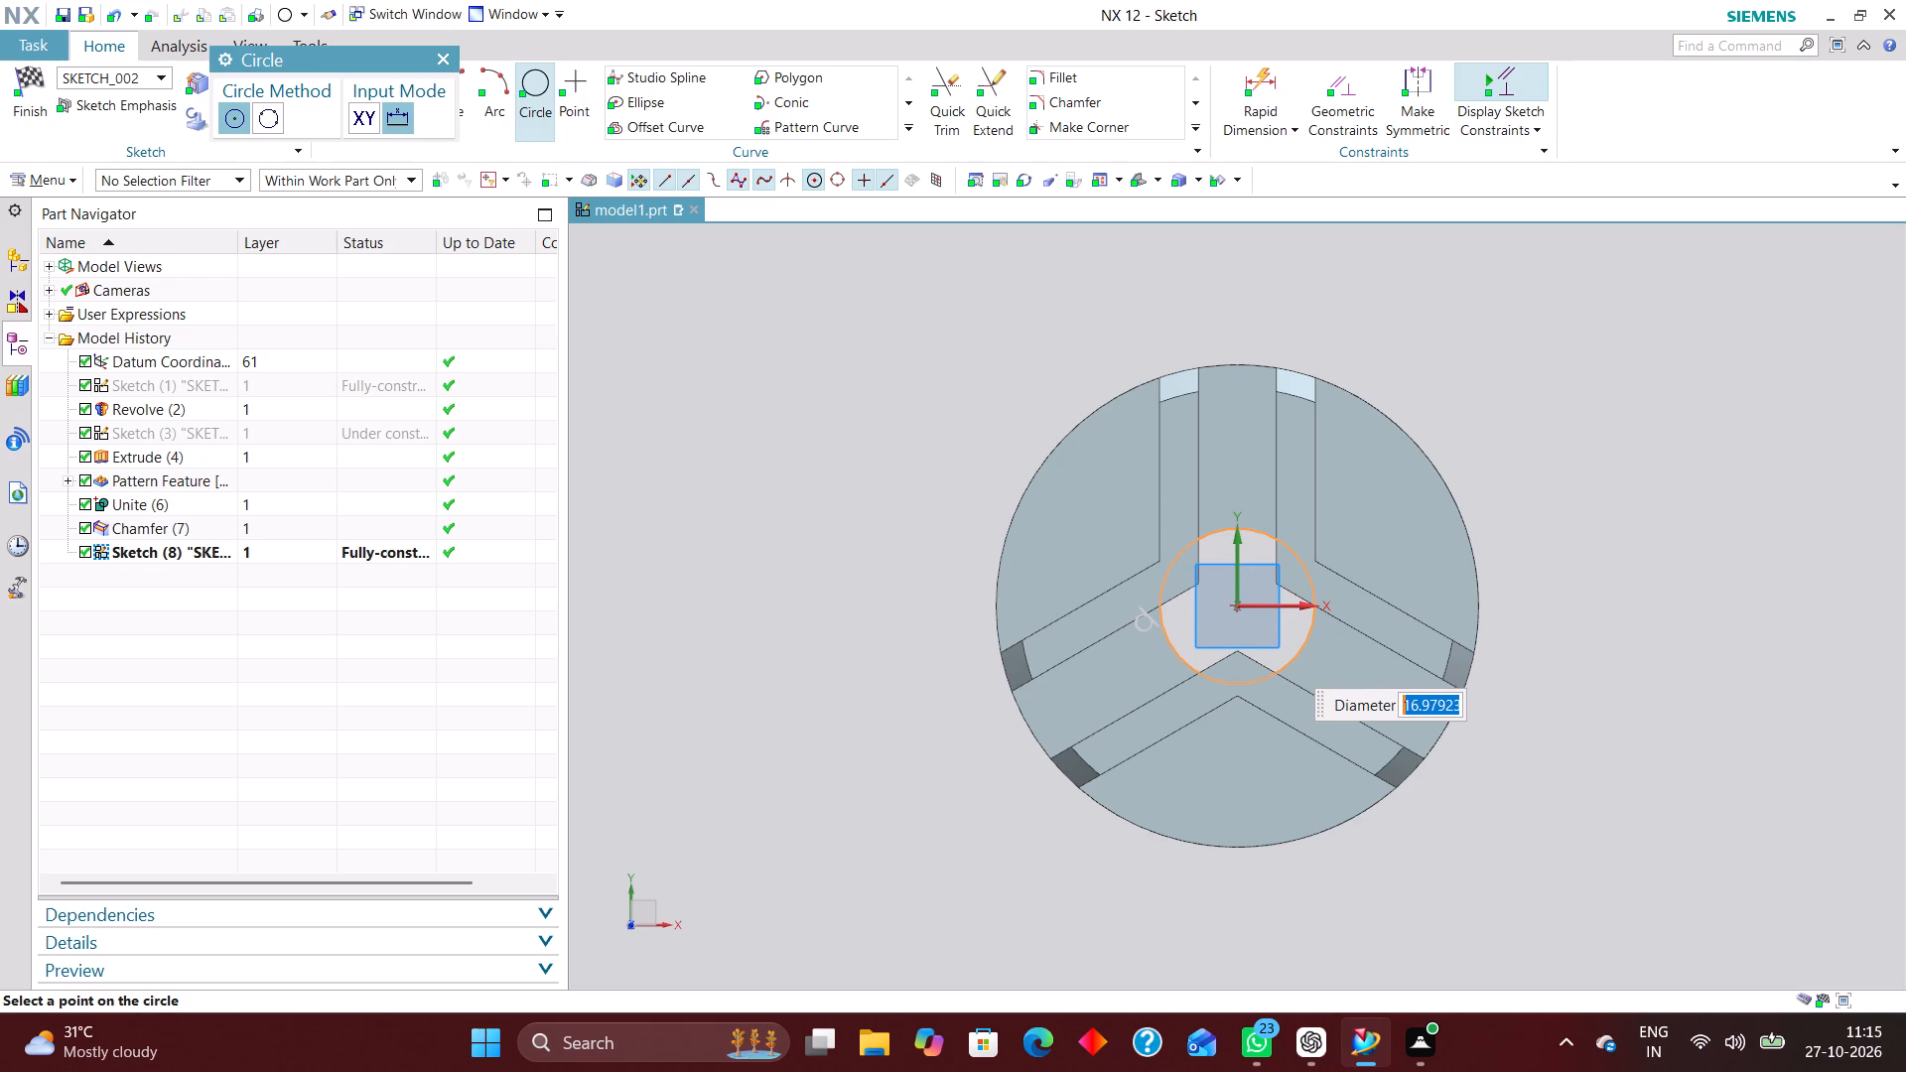
{"action": "type", "text": "20"}
{"action": "key", "text": "Return"}
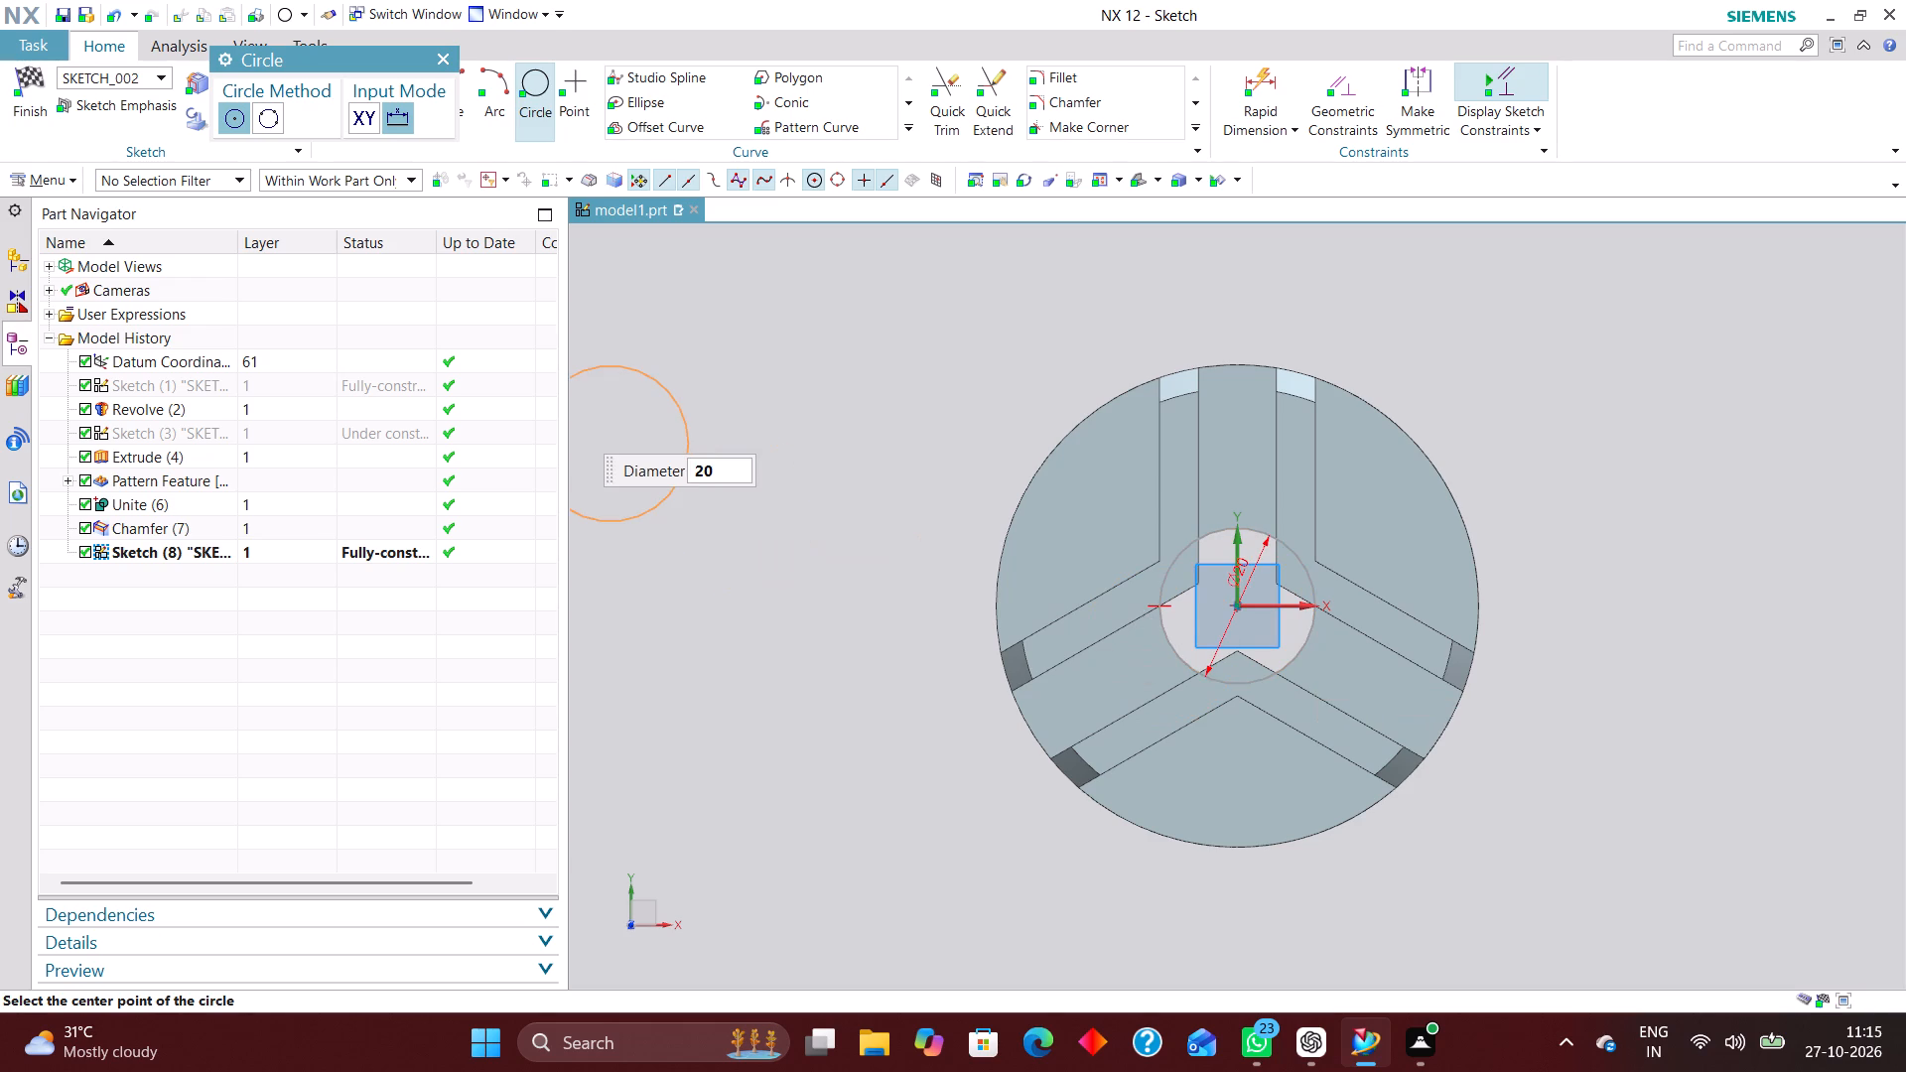
{"action": "left_click", "coordinate": [448, 54]}
Delete the redundant constraint on the negative-X side of the 20 mm circle.
{"action": "scroll", "coordinate": [1226, 607], "scroll_direction": "up", "scroll_amount": 6}
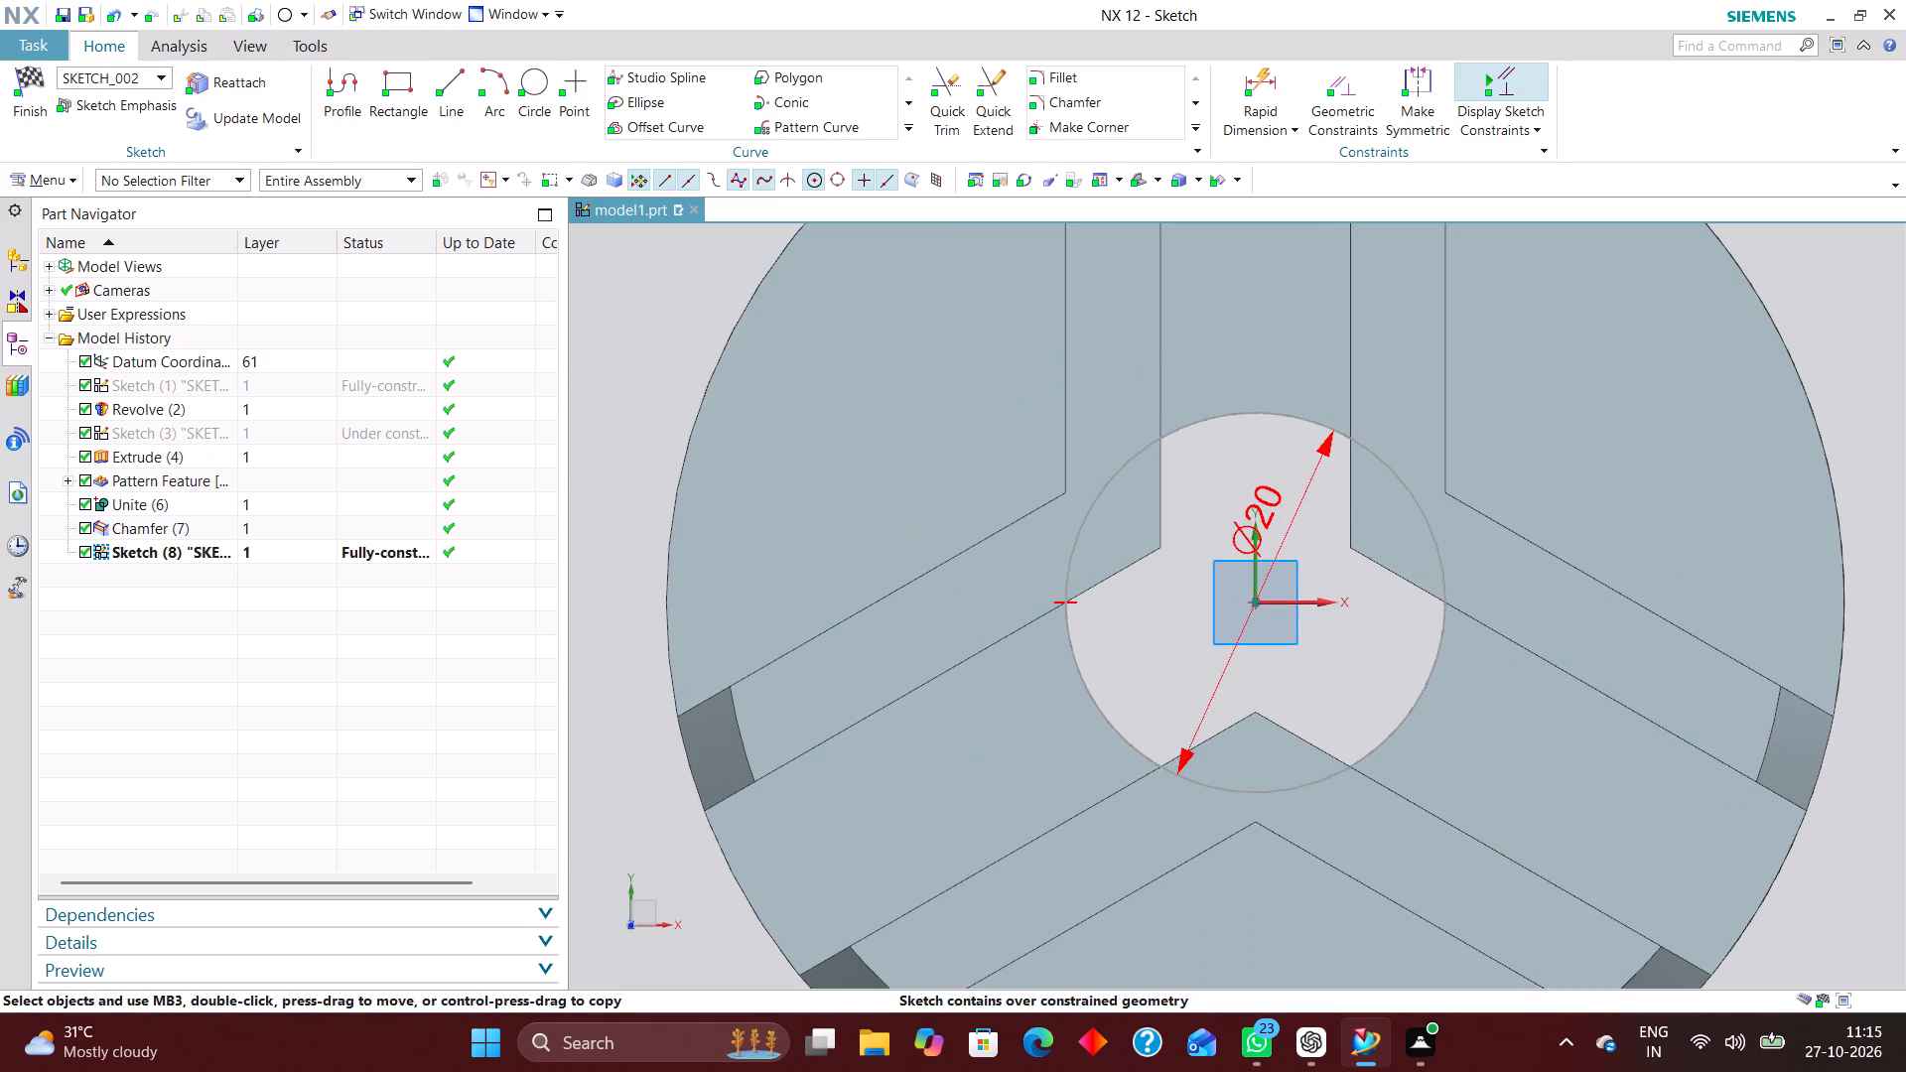
{"action": "right_click_drag", "start_coordinate": [1083, 604], "coordinate": [913, 589]}
{"action": "scroll", "coordinate": [1231, 611], "scroll_direction": "down", "scroll_amount": 3}
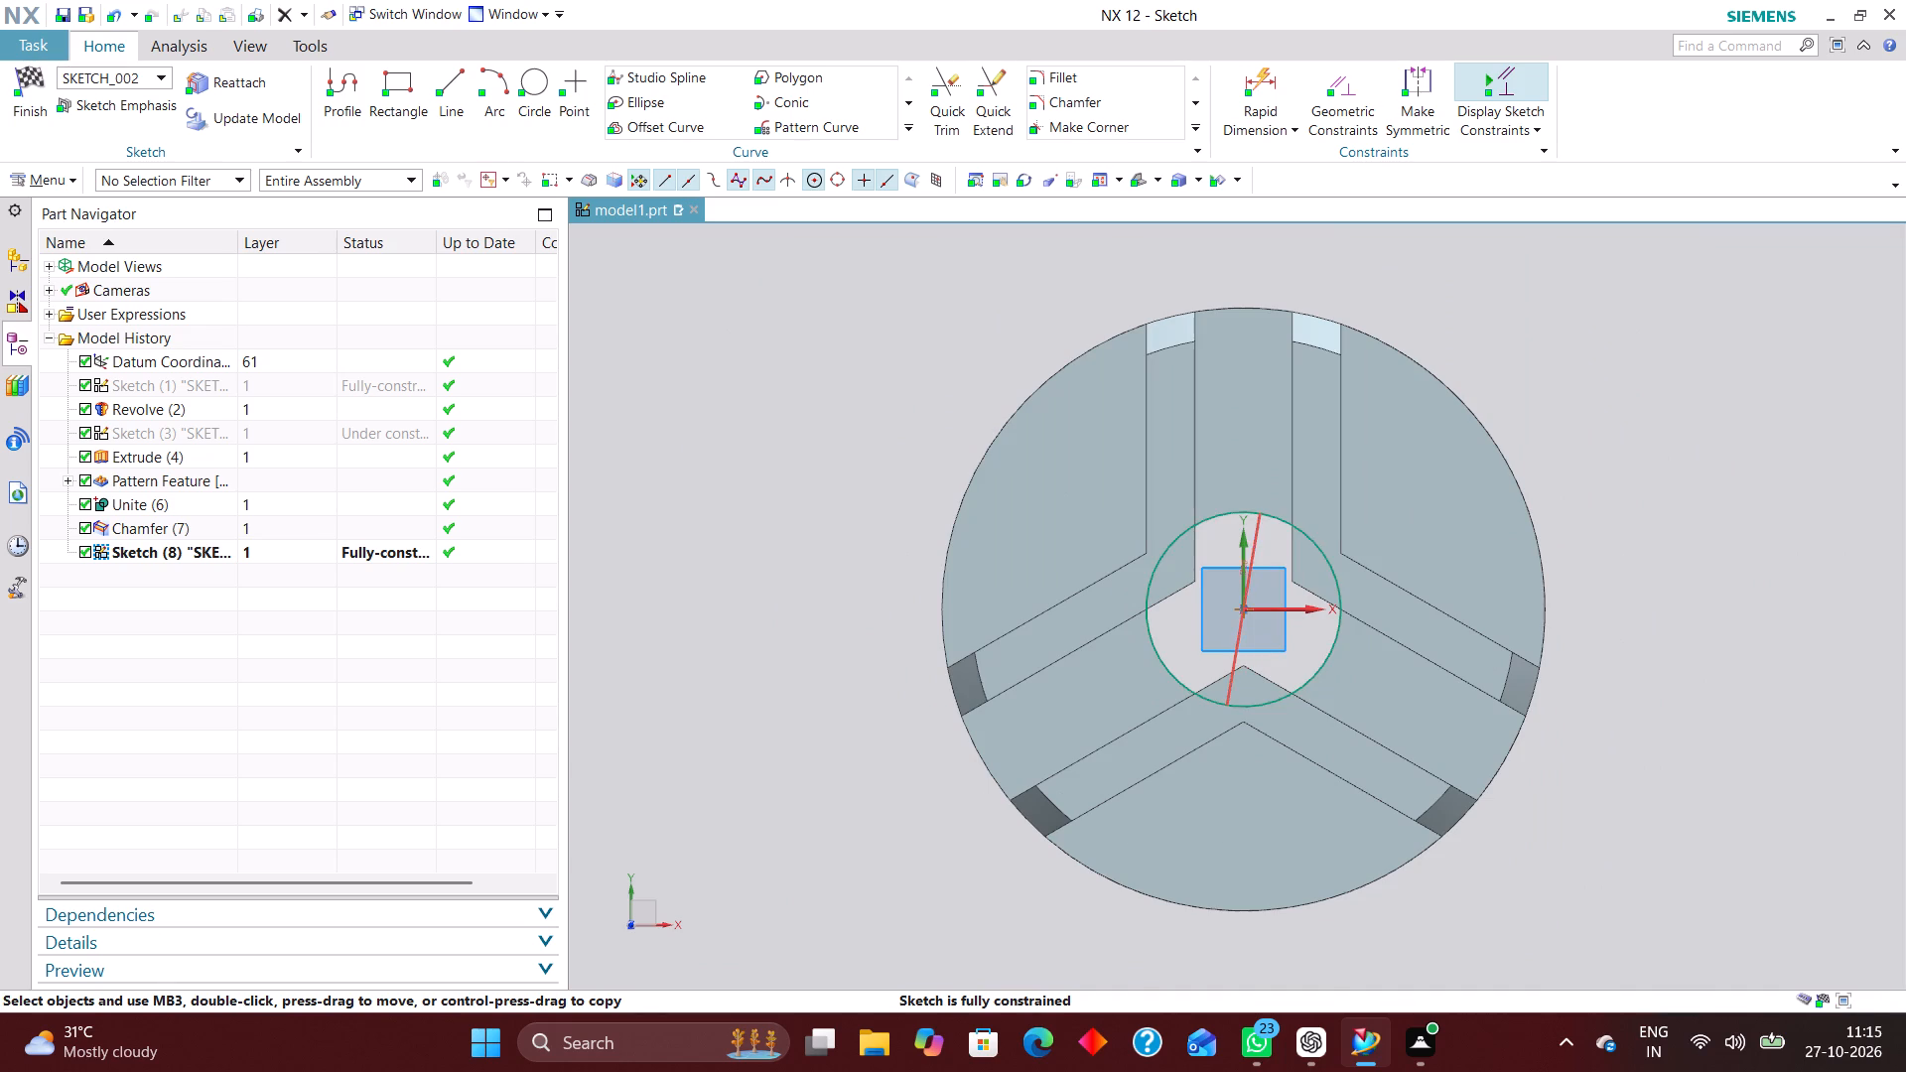
Finish the sketch containing the 20 mm circle and return to modelling.
{"action": "middle_click_drag", "start_coordinate": [1227, 638], "coordinate": [1215, 642]}
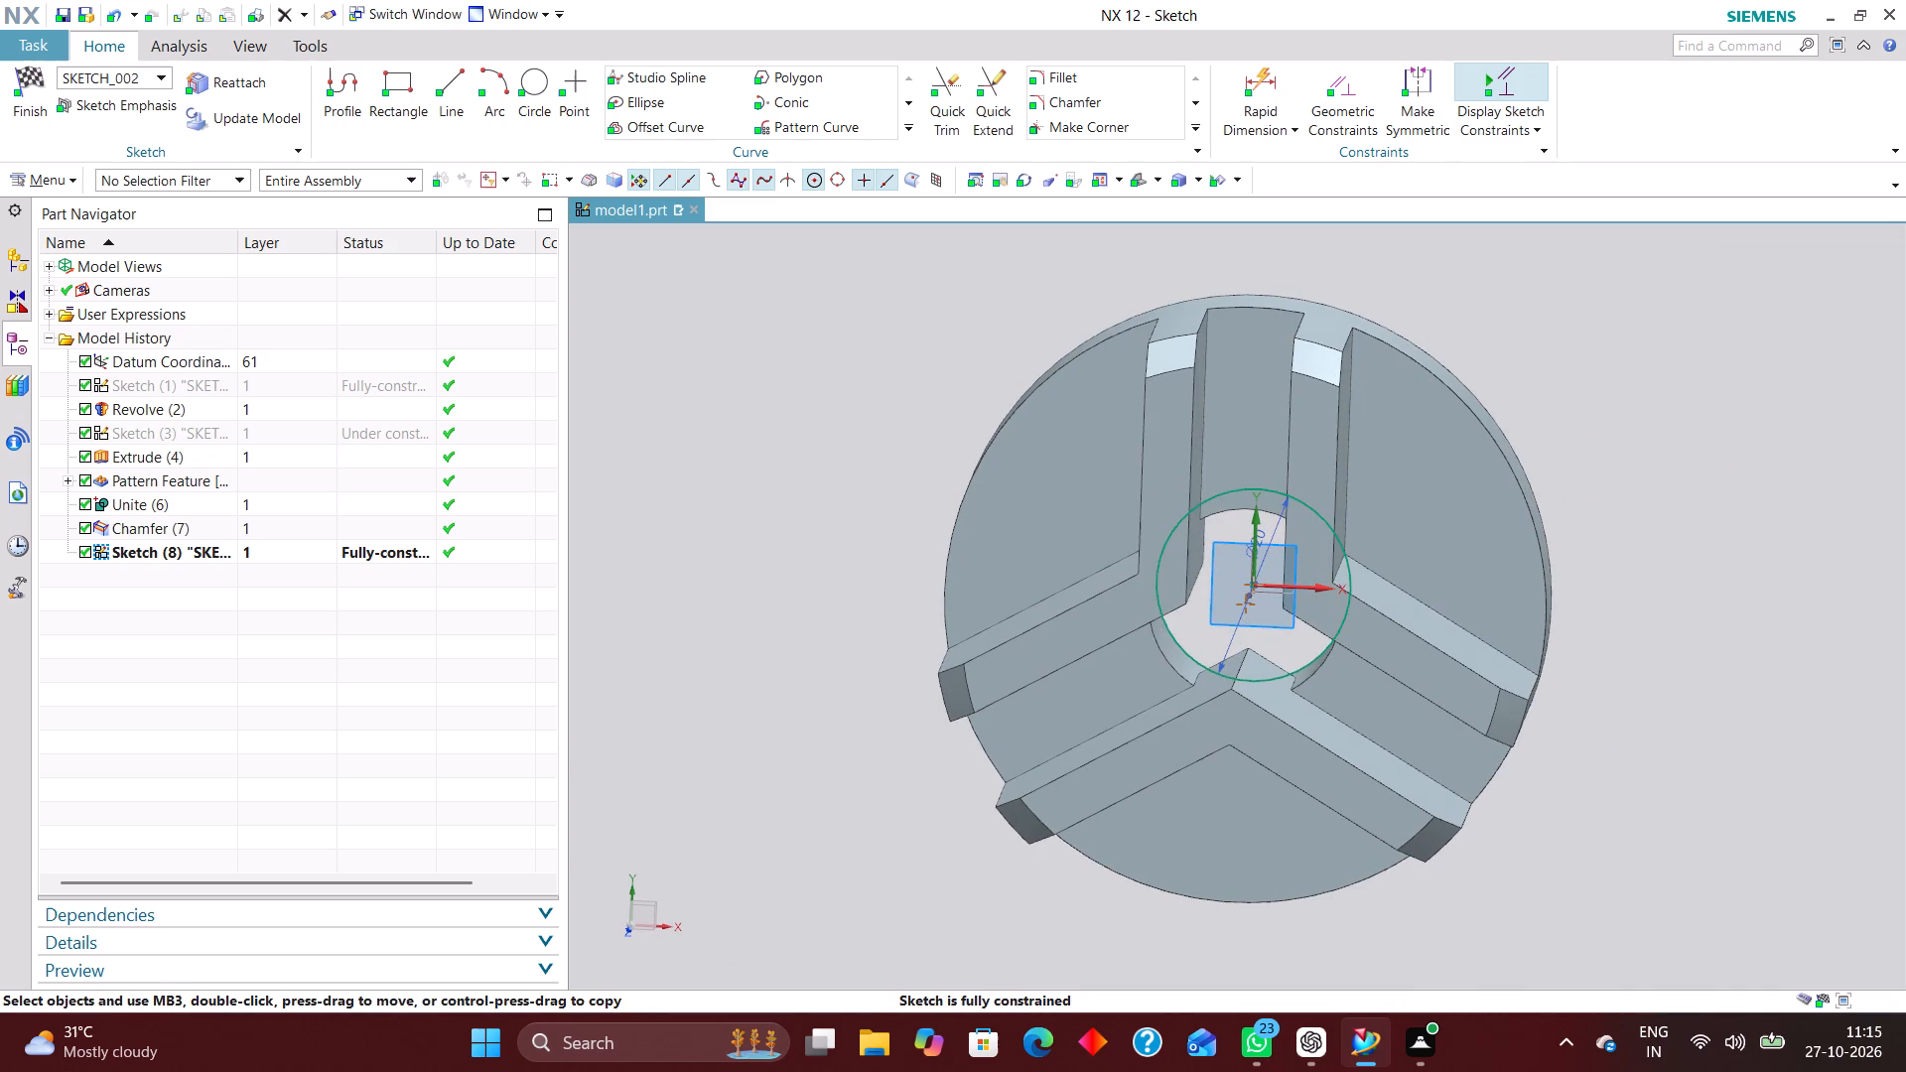
{"action": "left_click", "coordinate": [30, 71]}
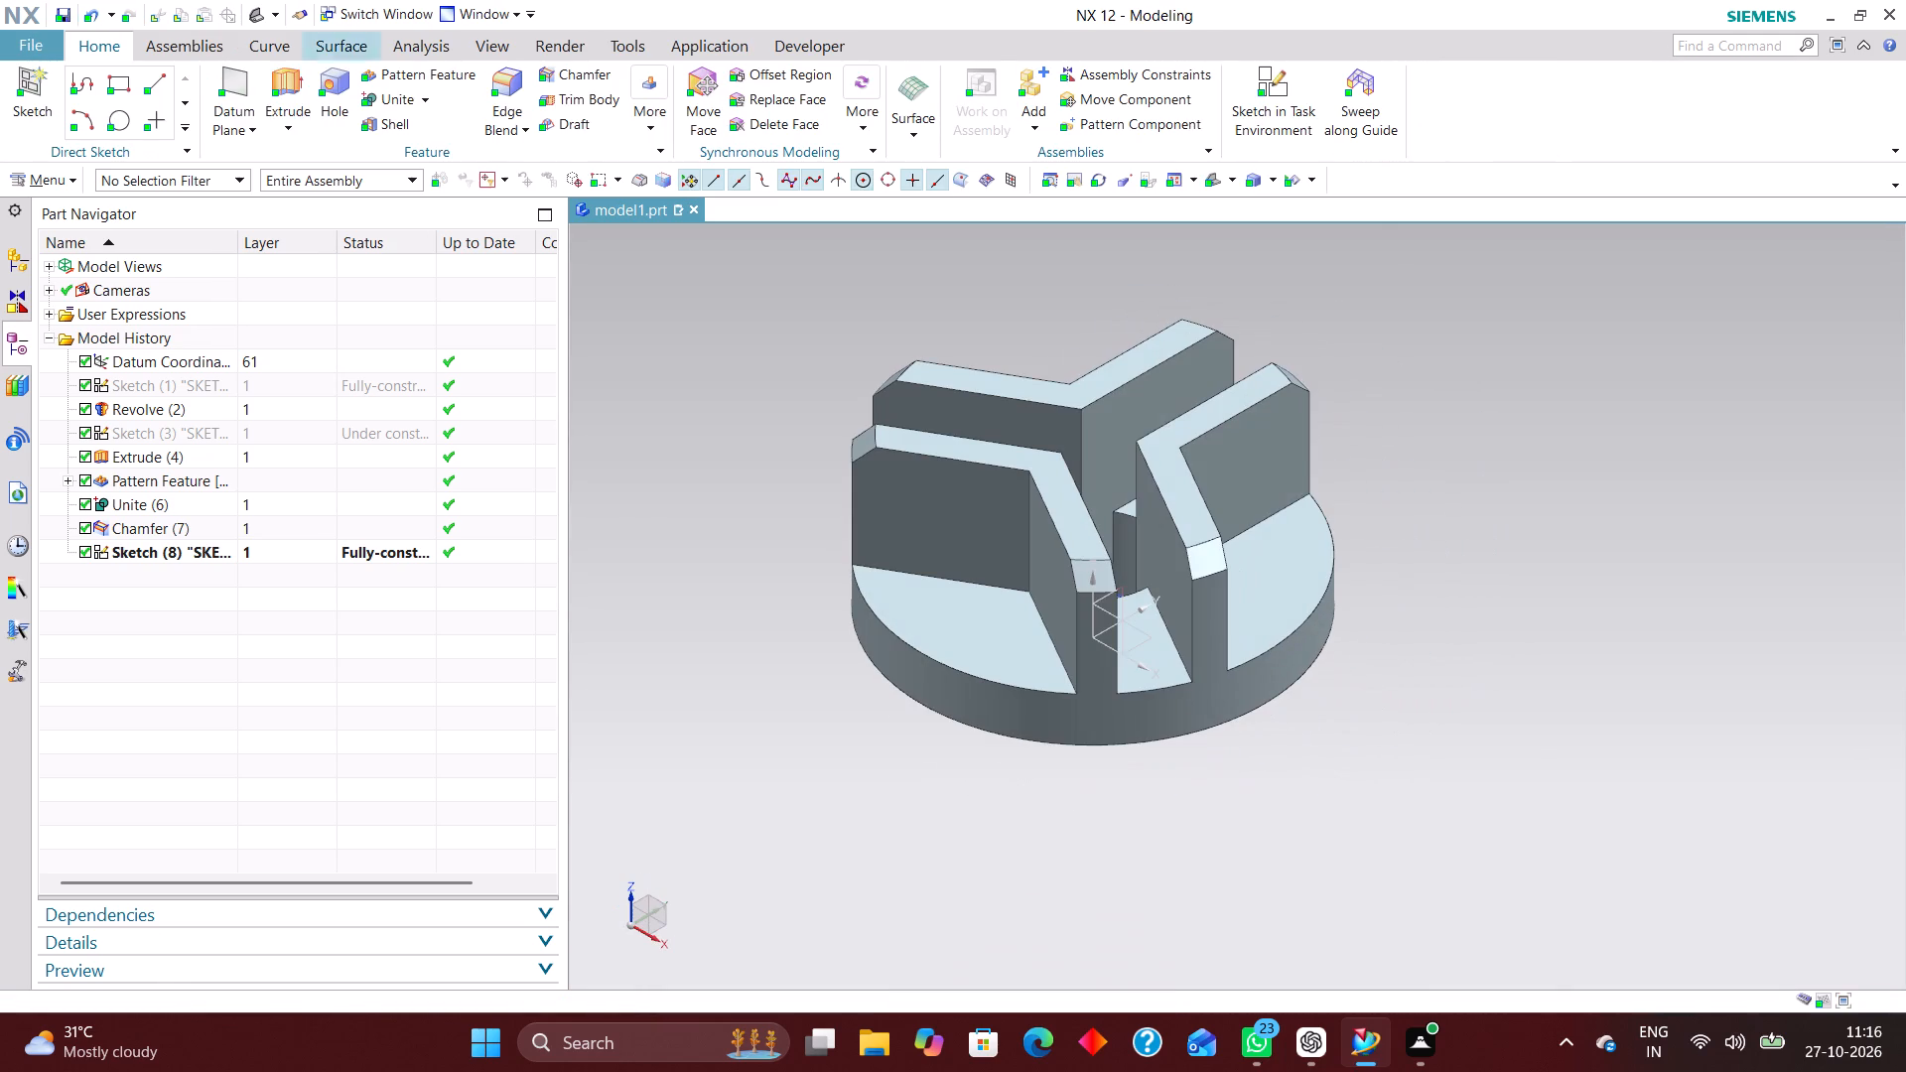
Extrude the 20 mm circle as a separate body with start distance 42 mm, end distance -15 mm and Boolean None.
{"action": "left_click", "coordinate": [271, 79]}
{"action": "left_click", "coordinate": [172, 555]}
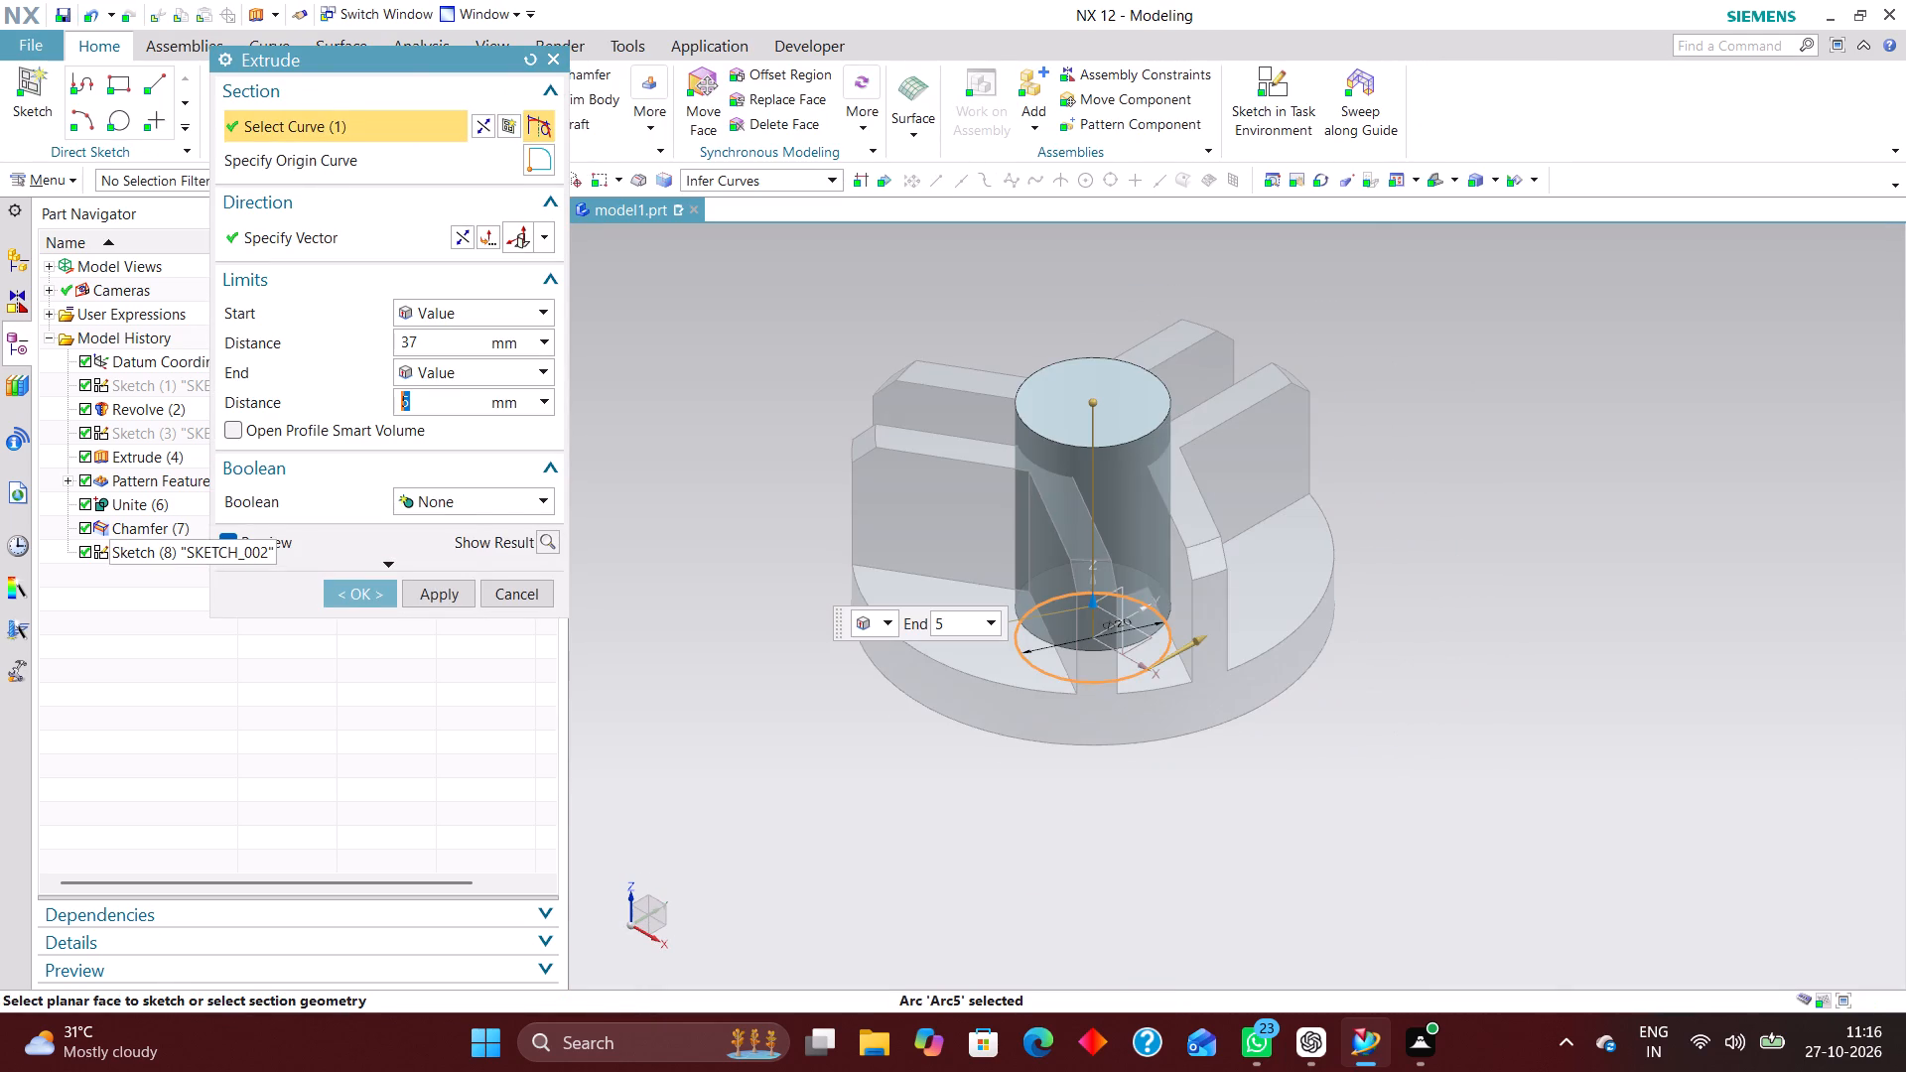
{"action": "middle_click_drag", "start_coordinate": [1149, 769], "coordinate": [1164, 678]}
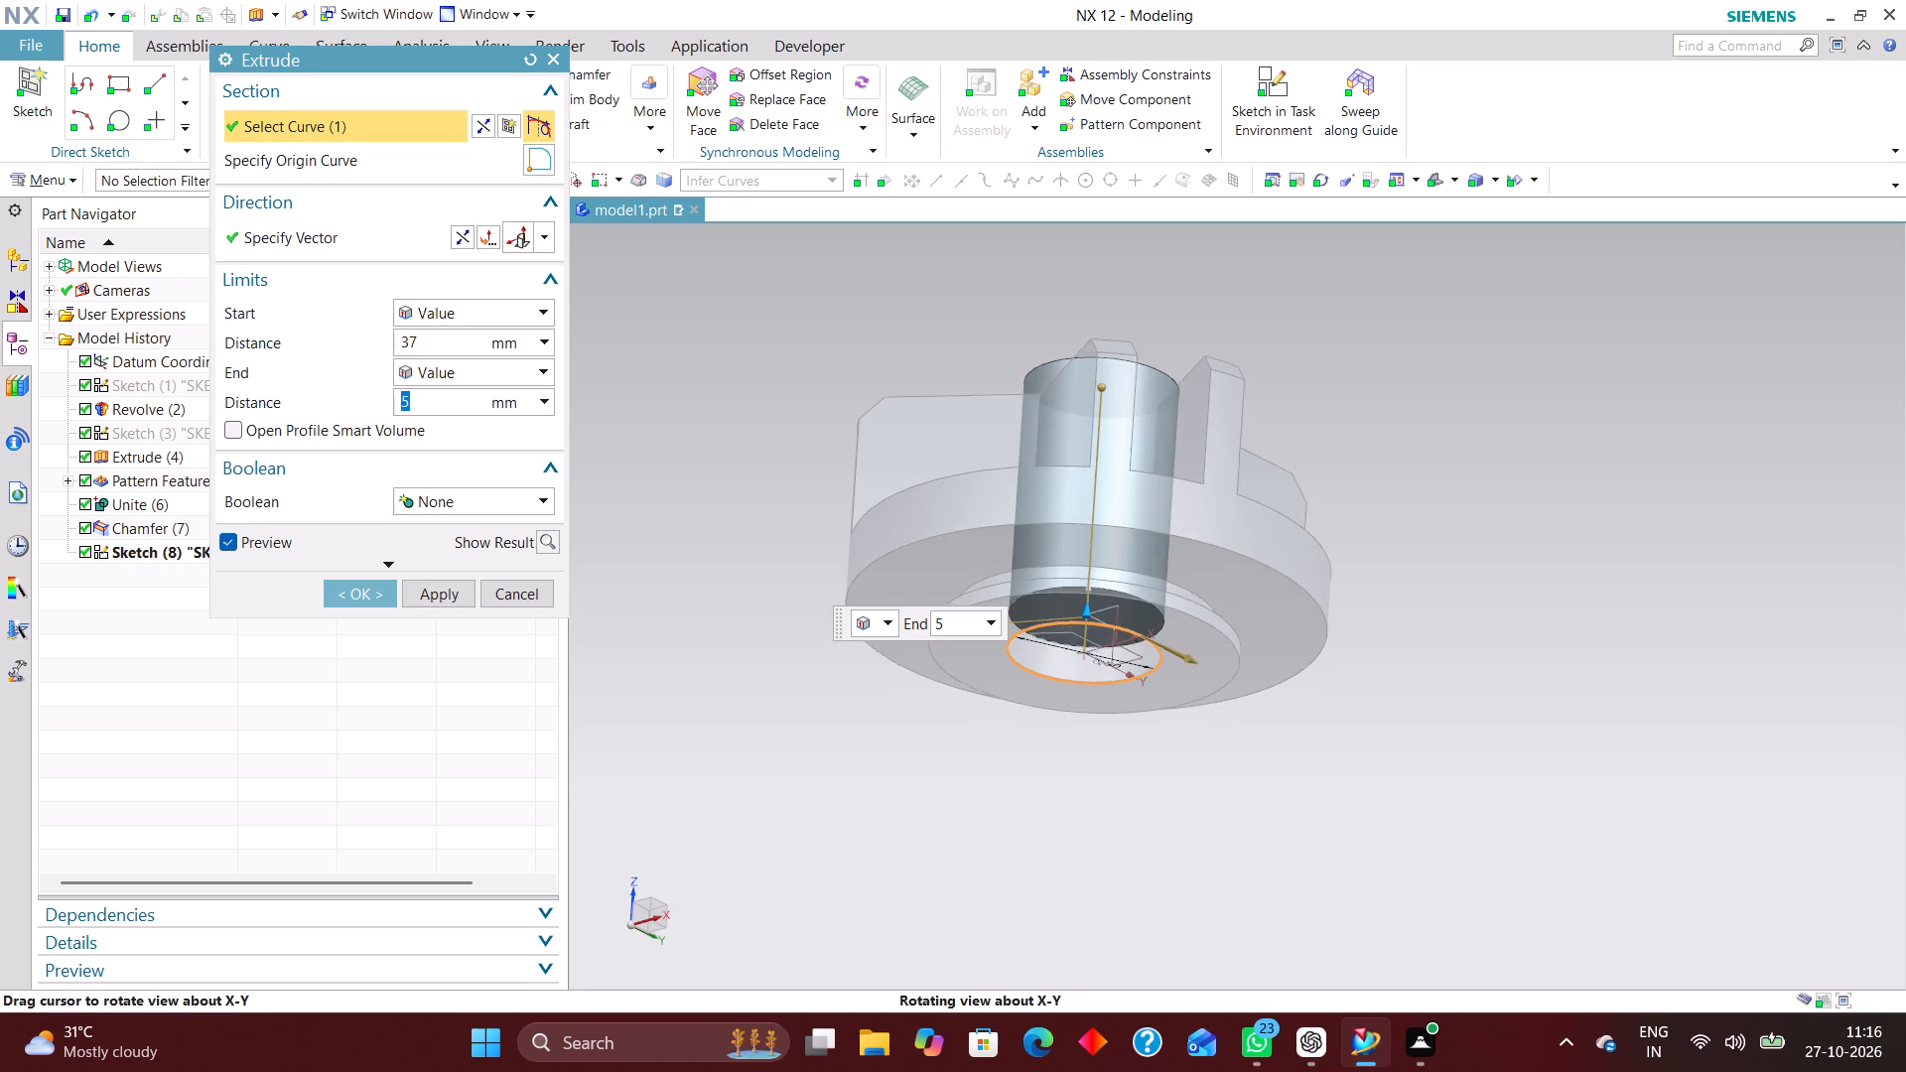
{"action": "middle_click_drag", "start_coordinate": [1164, 678], "coordinate": [1164, 680]}
{"action": "left_click_drag", "start_coordinate": [1084, 613], "coordinate": [1087, 760]}
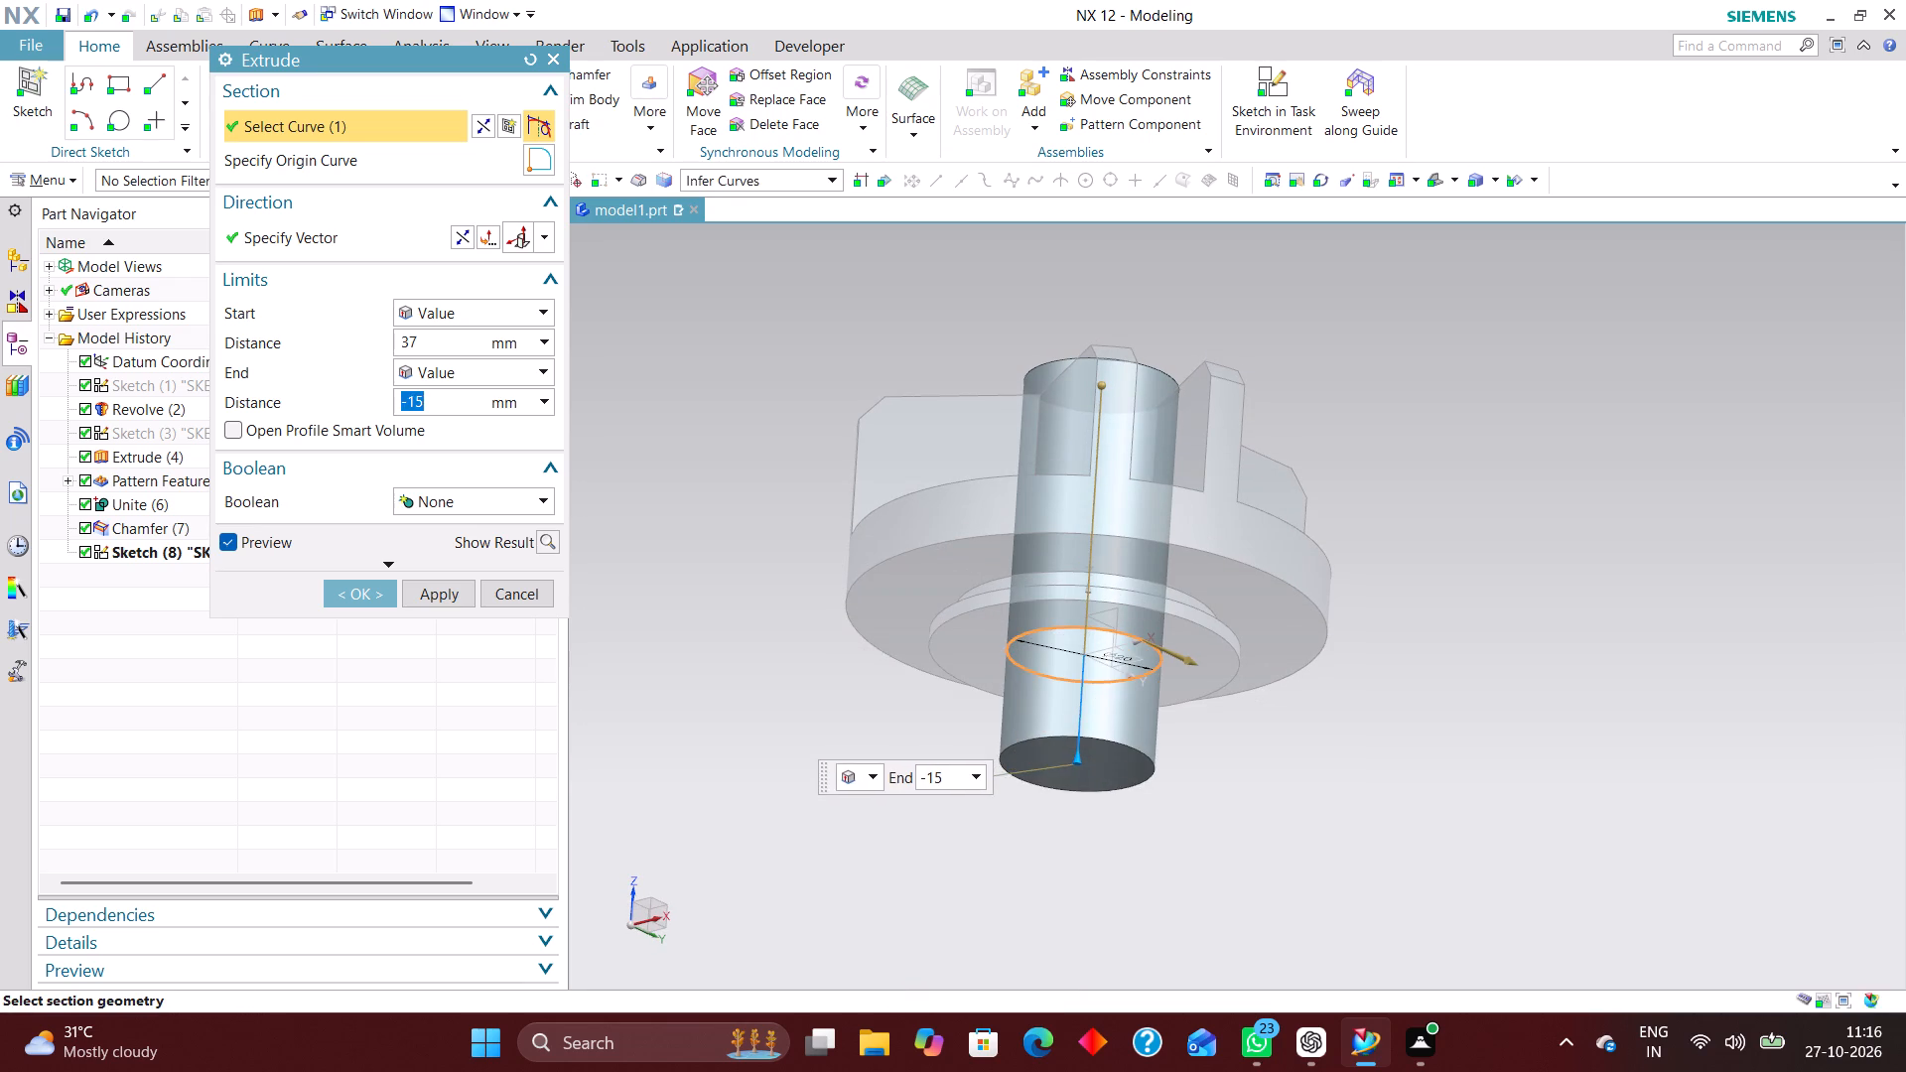
{"action": "middle_click_drag", "start_coordinate": [1303, 739], "coordinate": [1293, 816]}
{"action": "left_click_drag", "start_coordinate": [1092, 388], "coordinate": [1093, 353]}
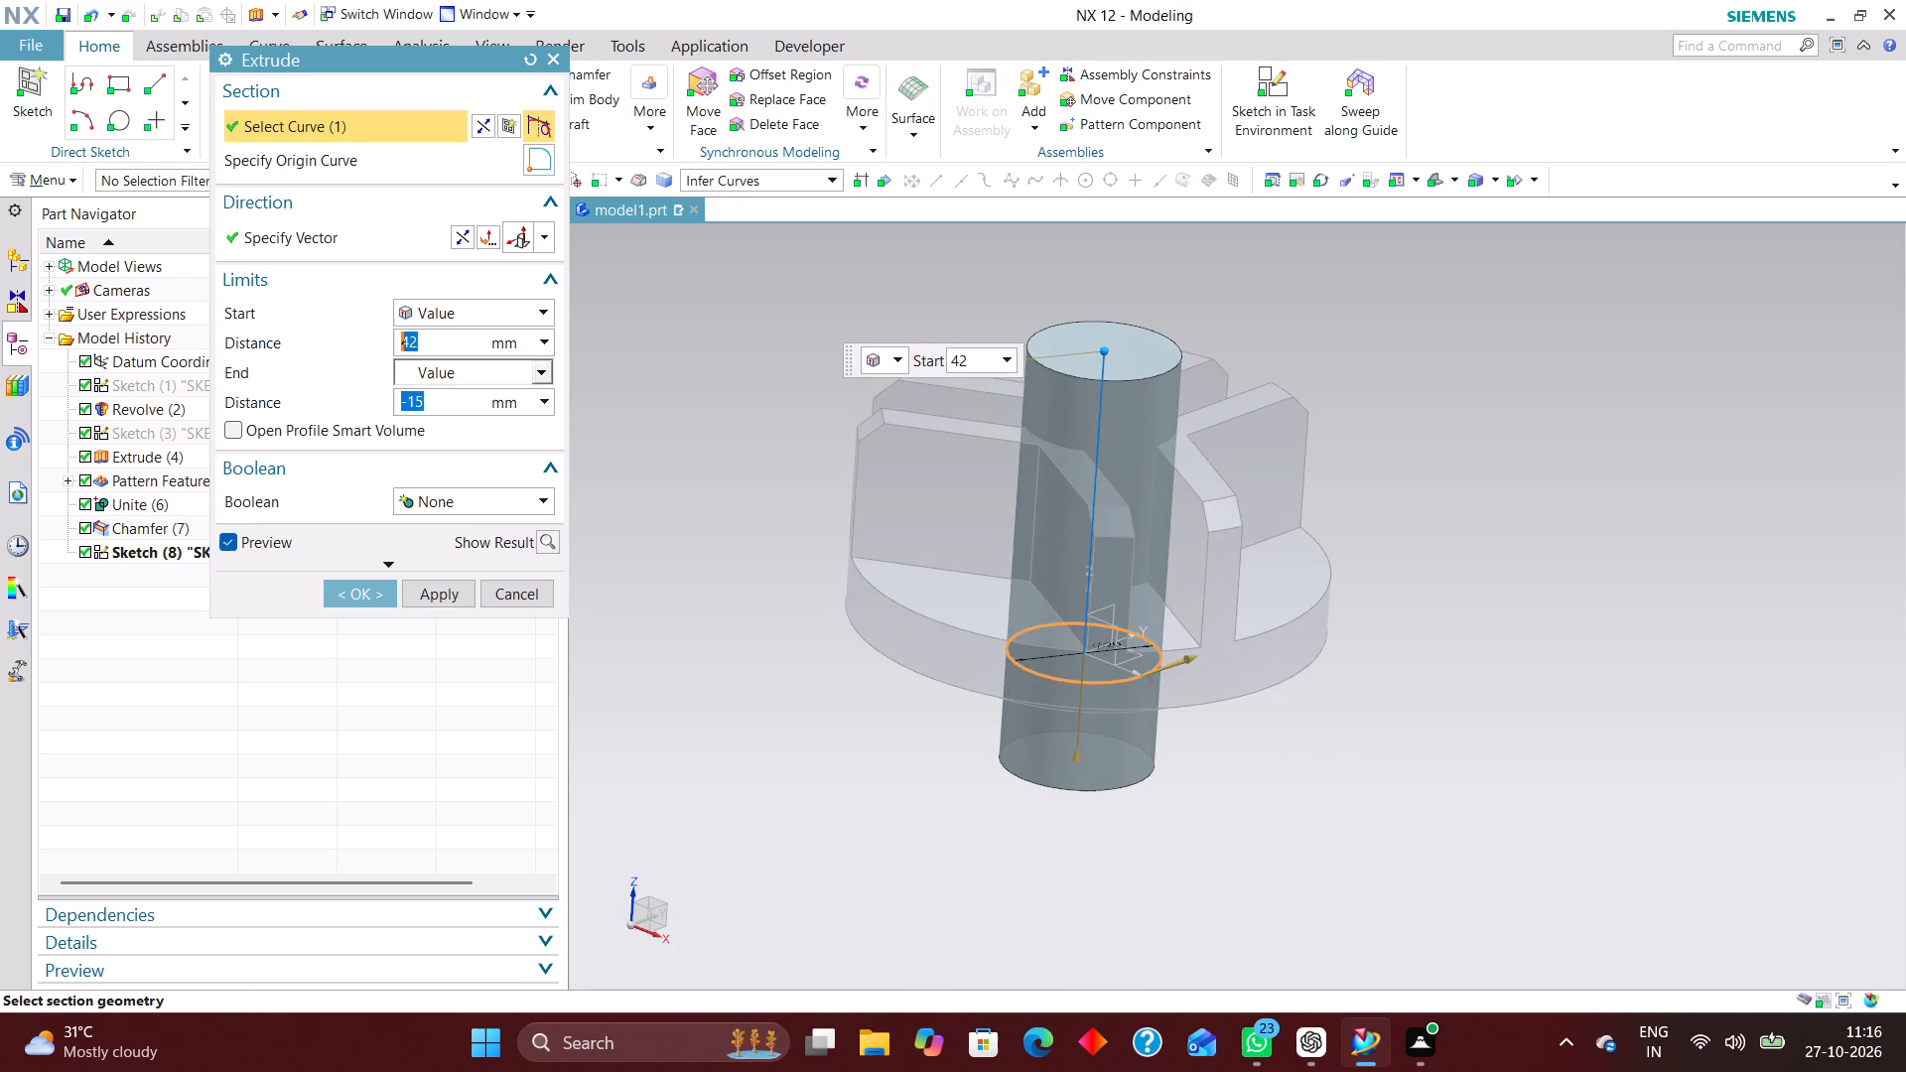
{"action": "left_click", "coordinate": [369, 594]}
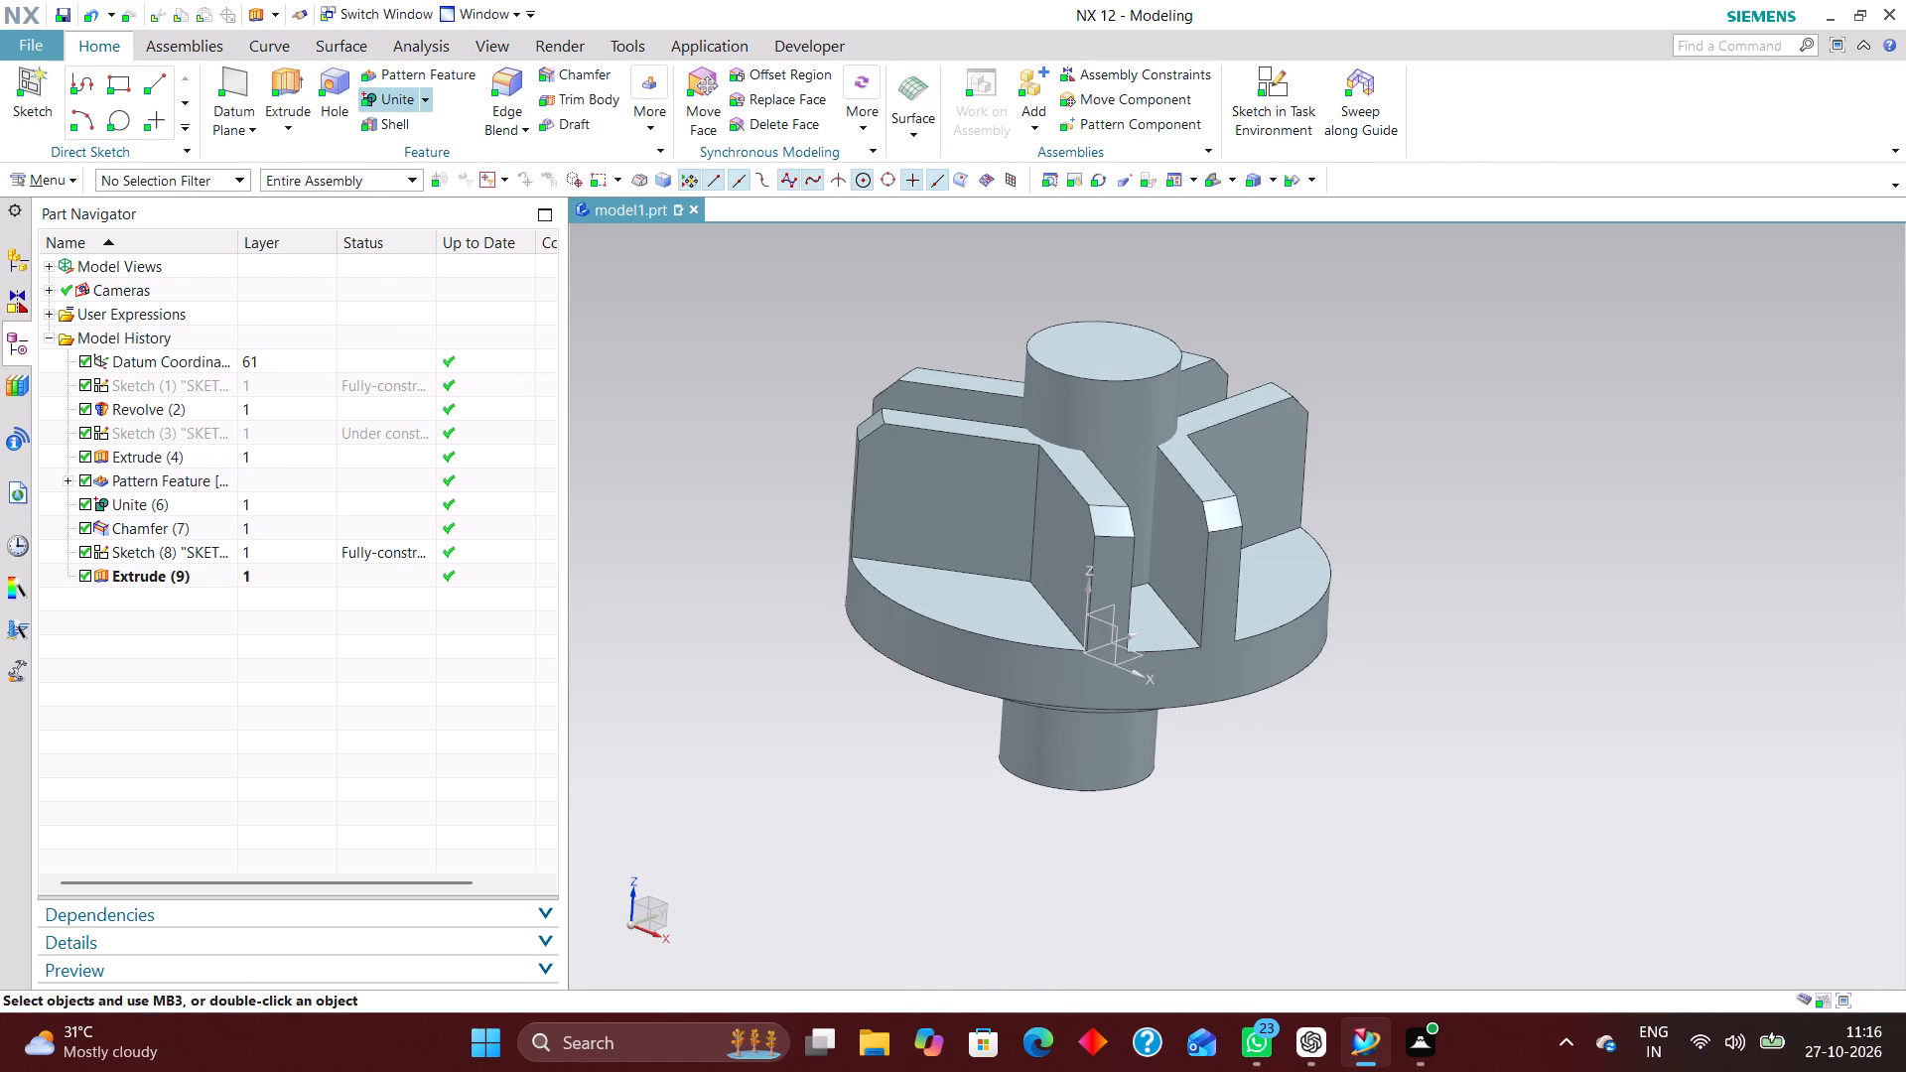
Subtract the central cylinder from the united disc-and-walls body to cut a through bore.
{"action": "left_click", "coordinate": [430, 95]}
{"action": "left_click", "coordinate": [433, 150]}
{"action": "left_click", "coordinate": [983, 597]}
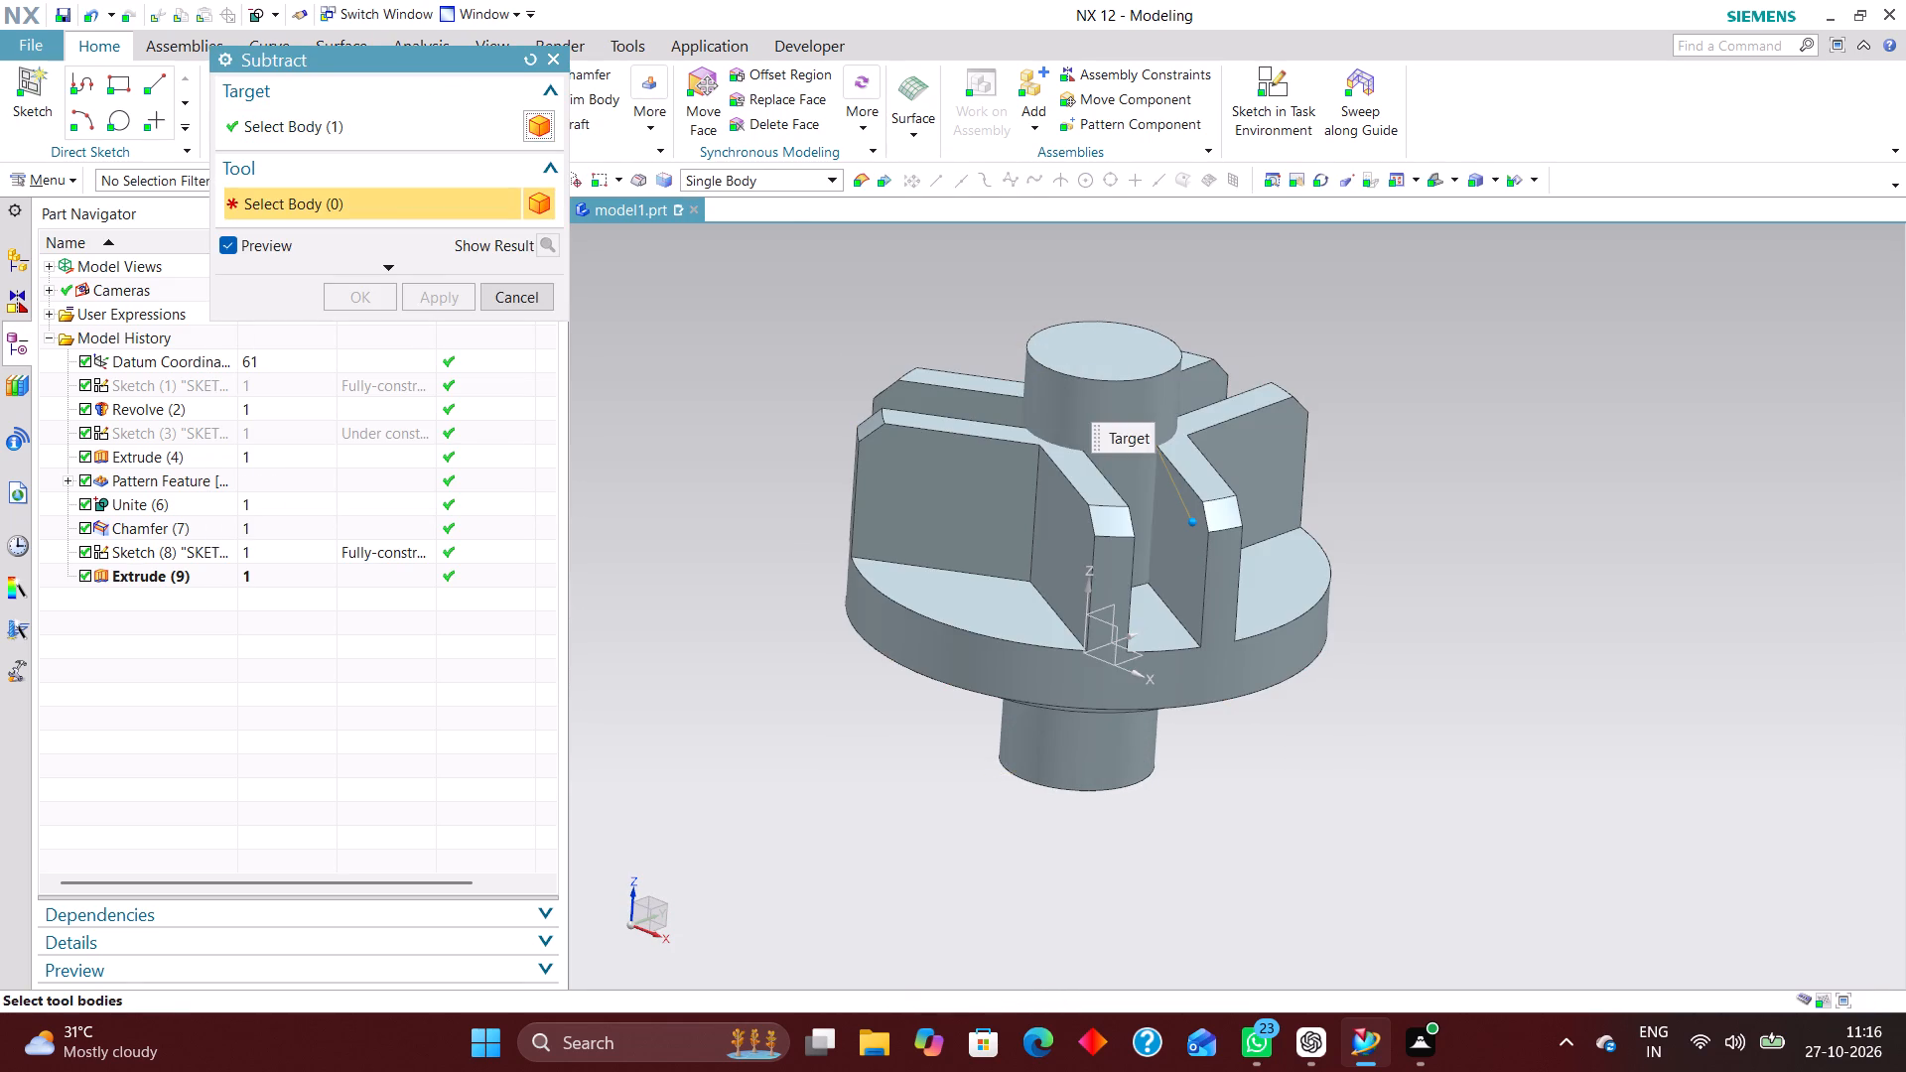
{"action": "left_click", "coordinate": [1095, 381]}
{"action": "middle_click_drag", "start_coordinate": [1264, 808], "coordinate": [1247, 881]}
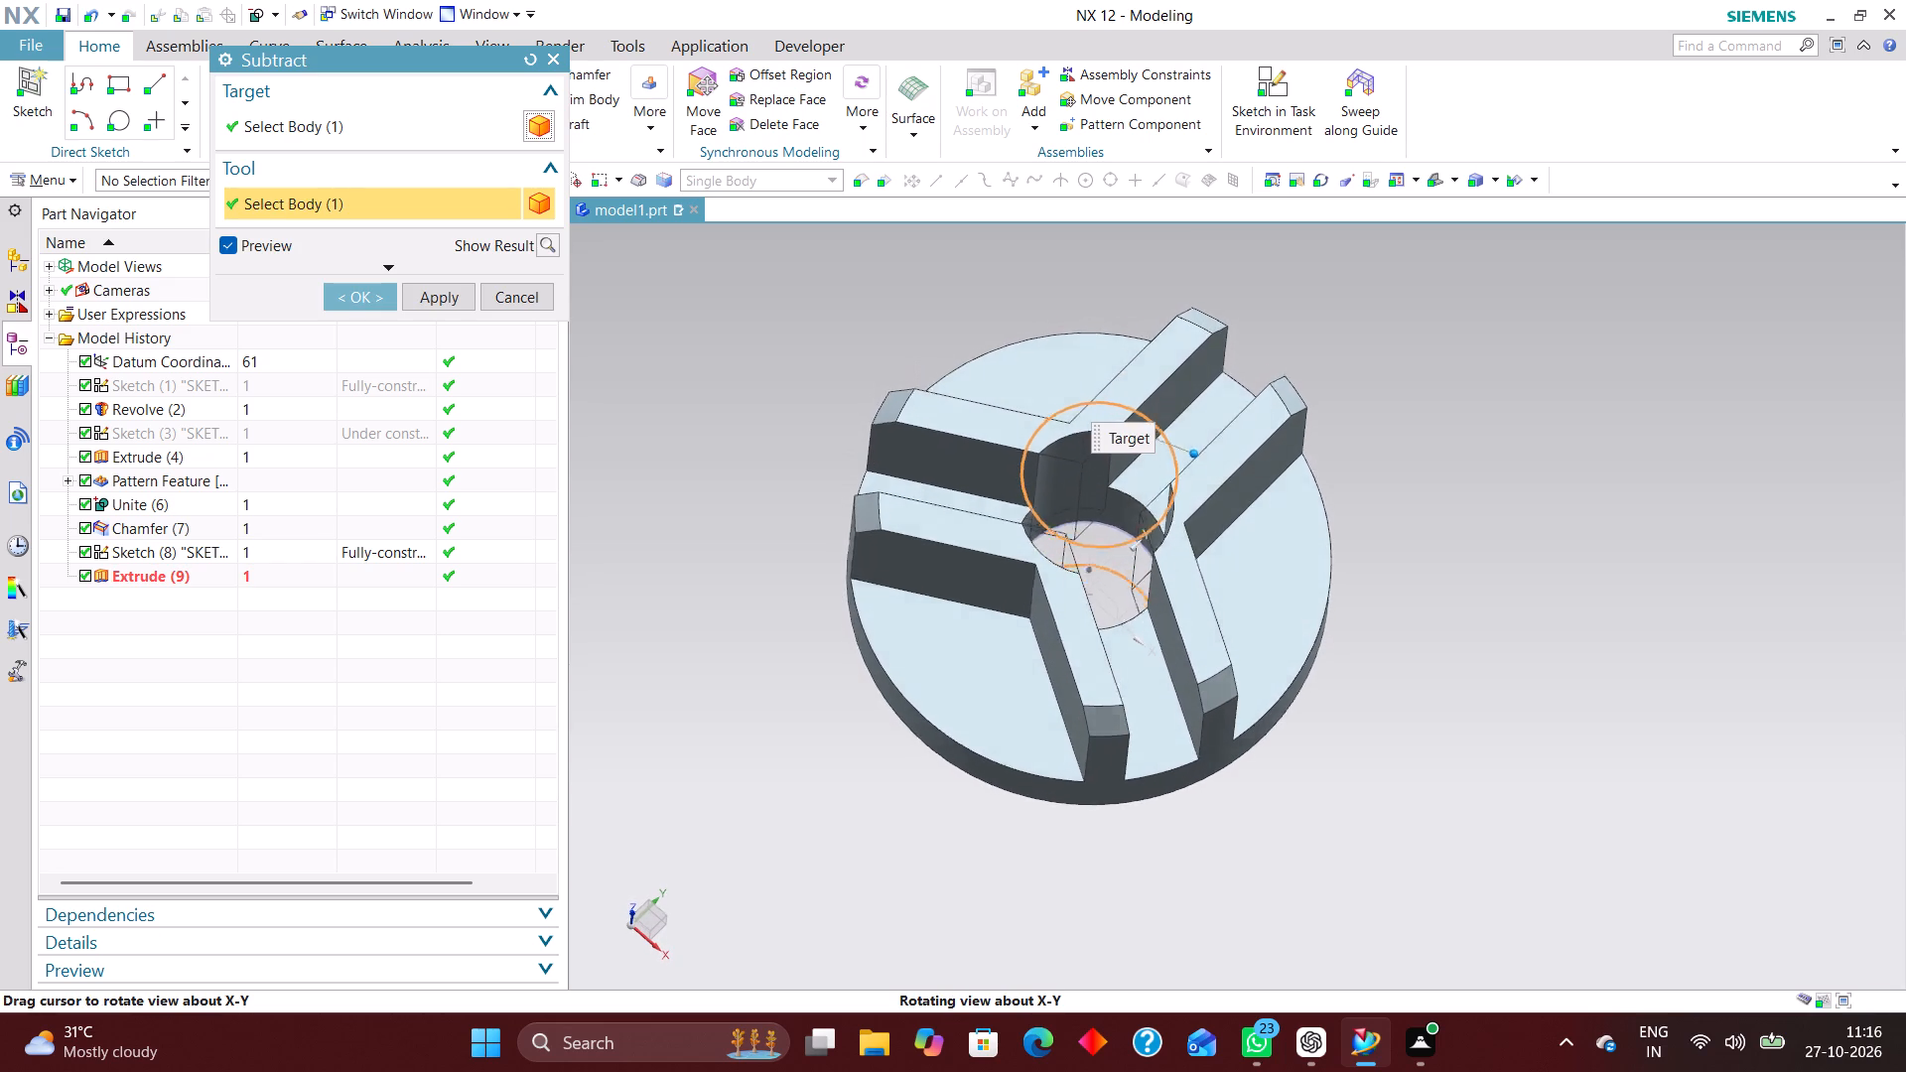
{"action": "middle_click_drag", "start_coordinate": [1247, 881], "coordinate": [1248, 877]}
{"action": "left_click", "coordinate": [360, 296]}
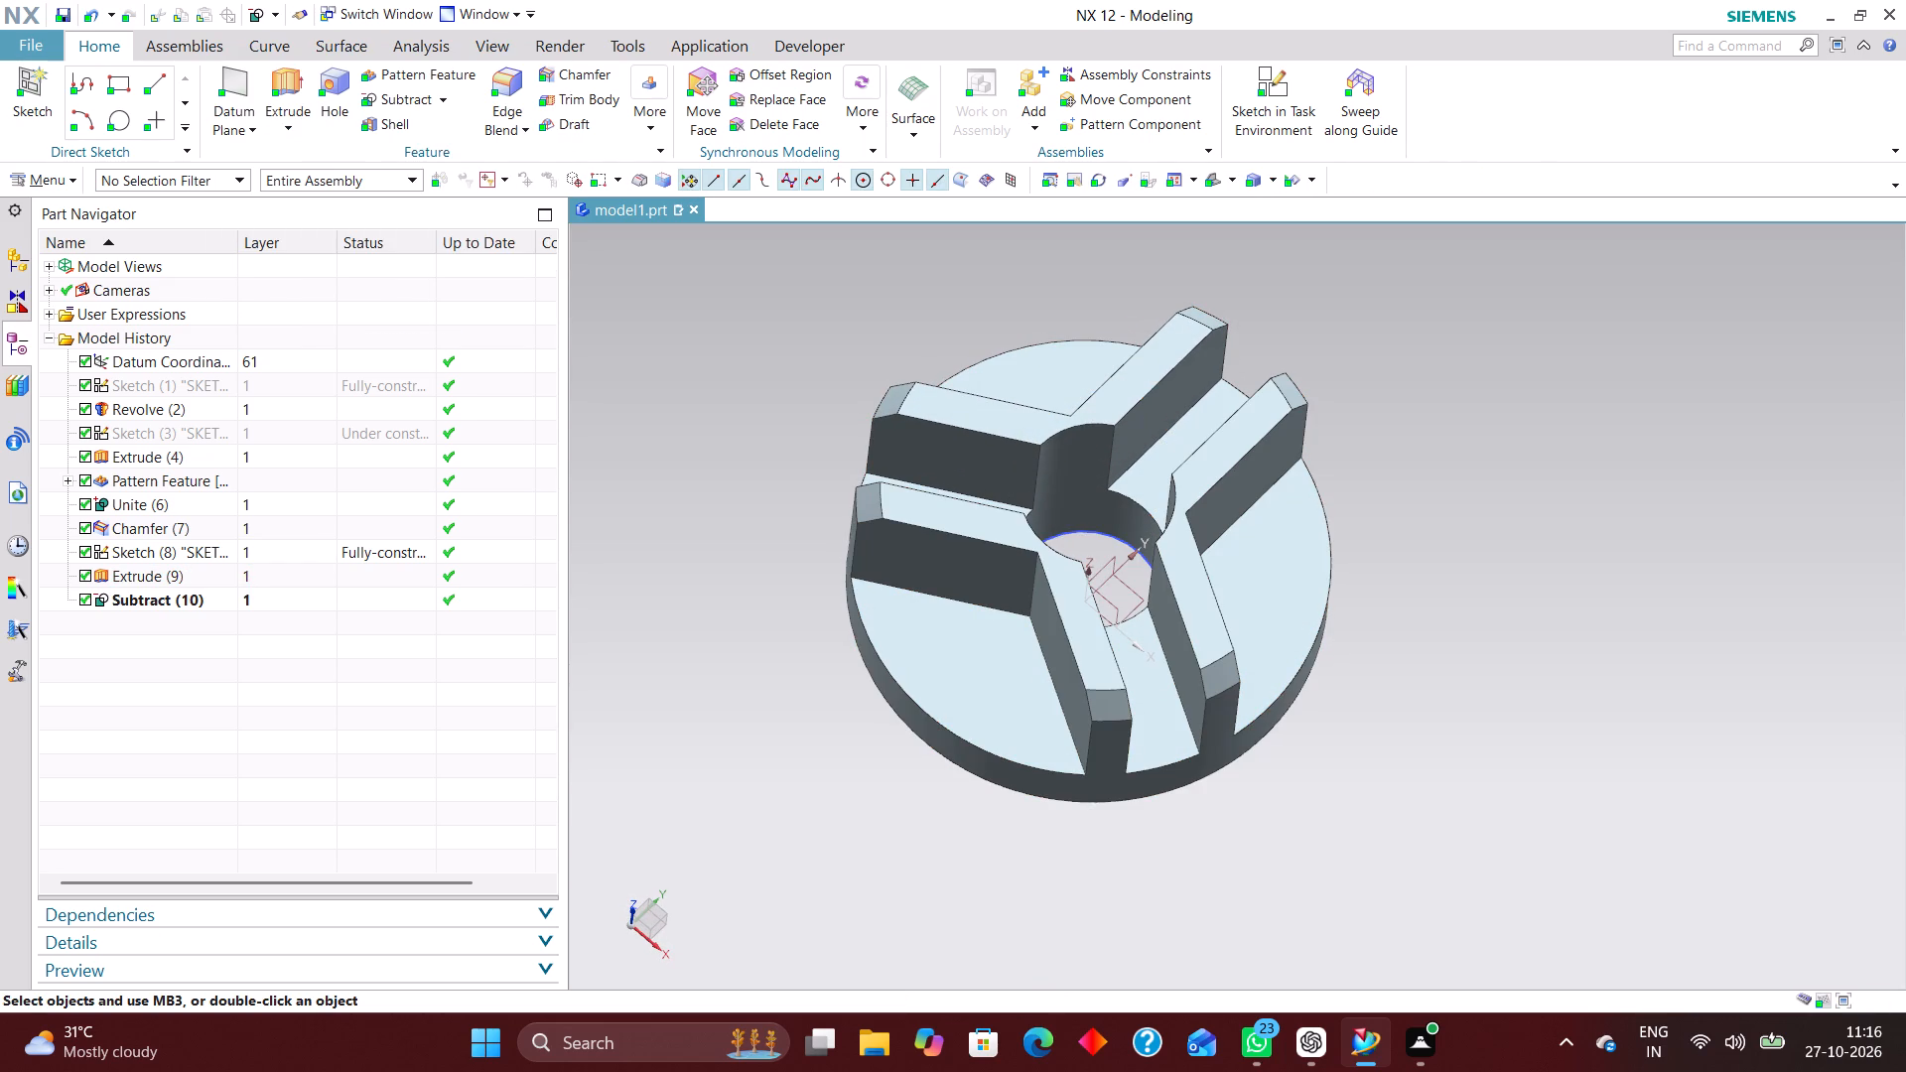
{"action": "key", "text": "End"}
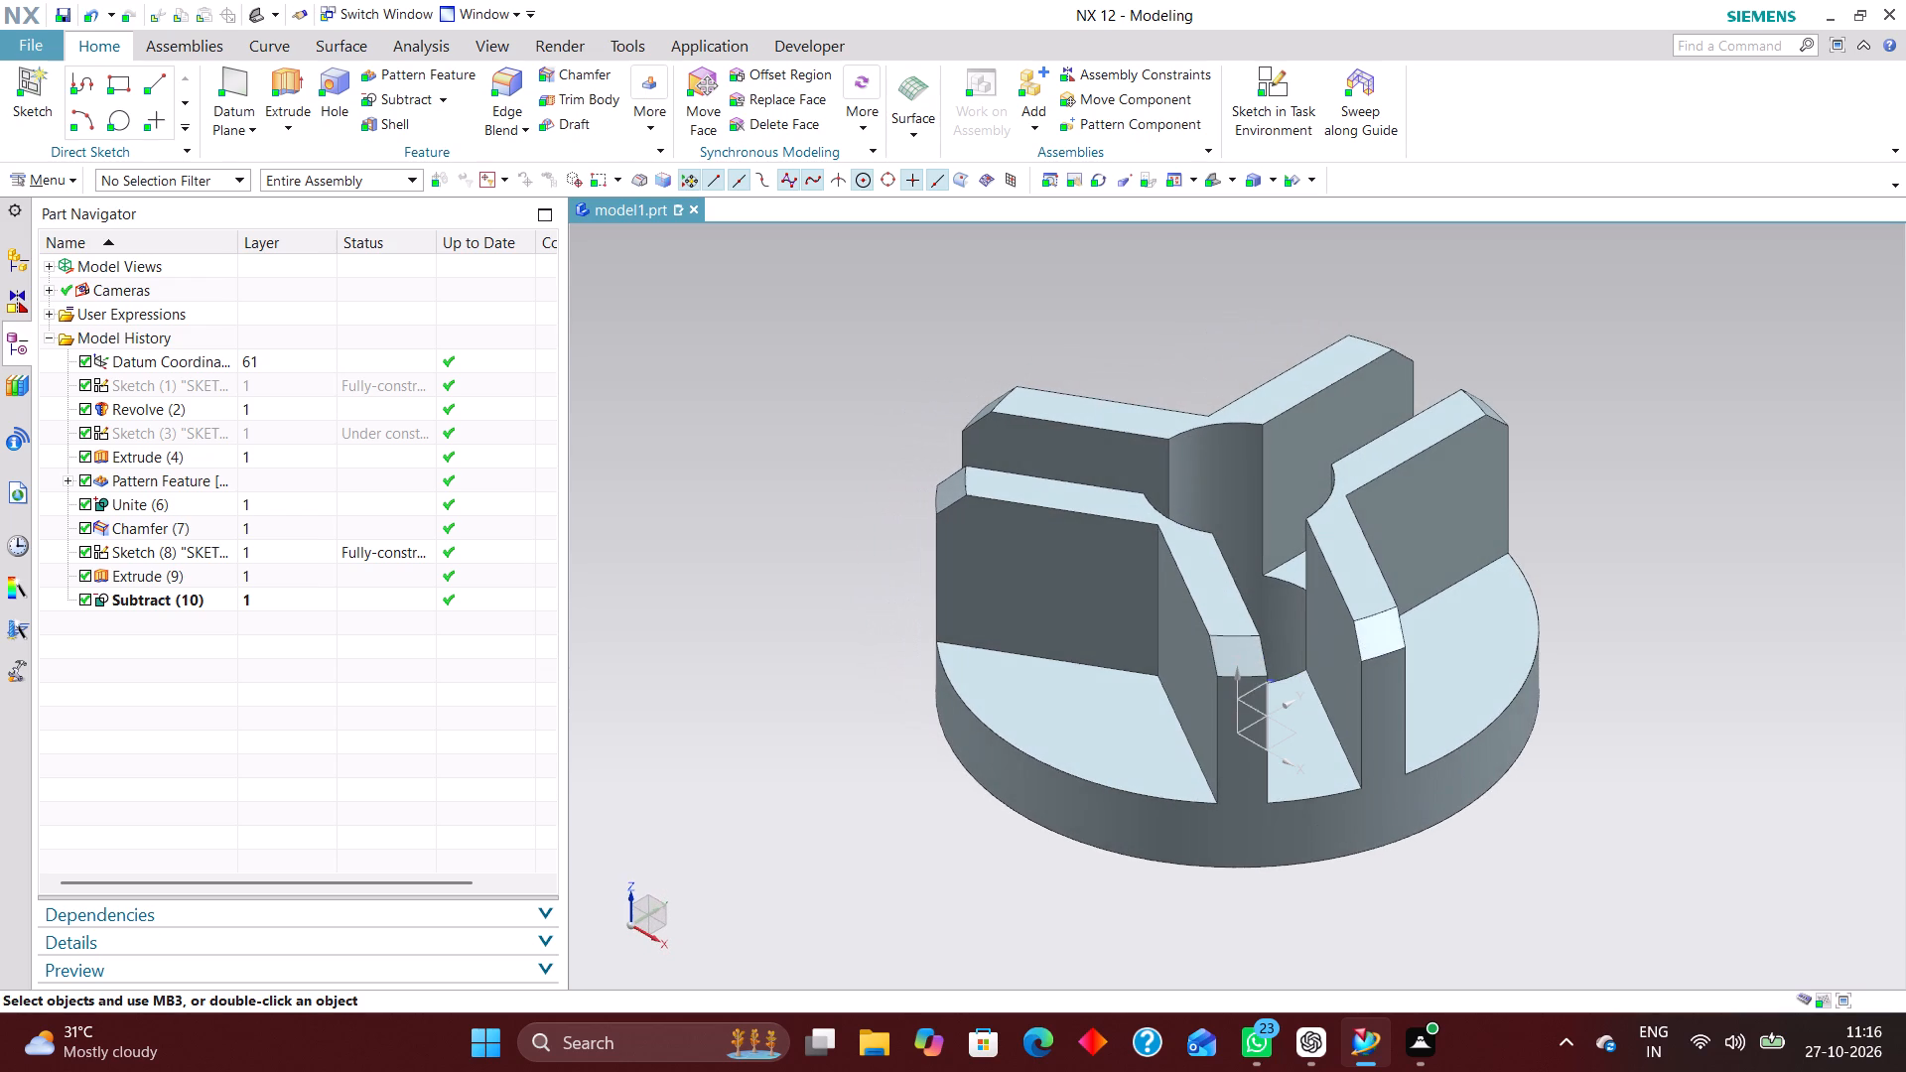
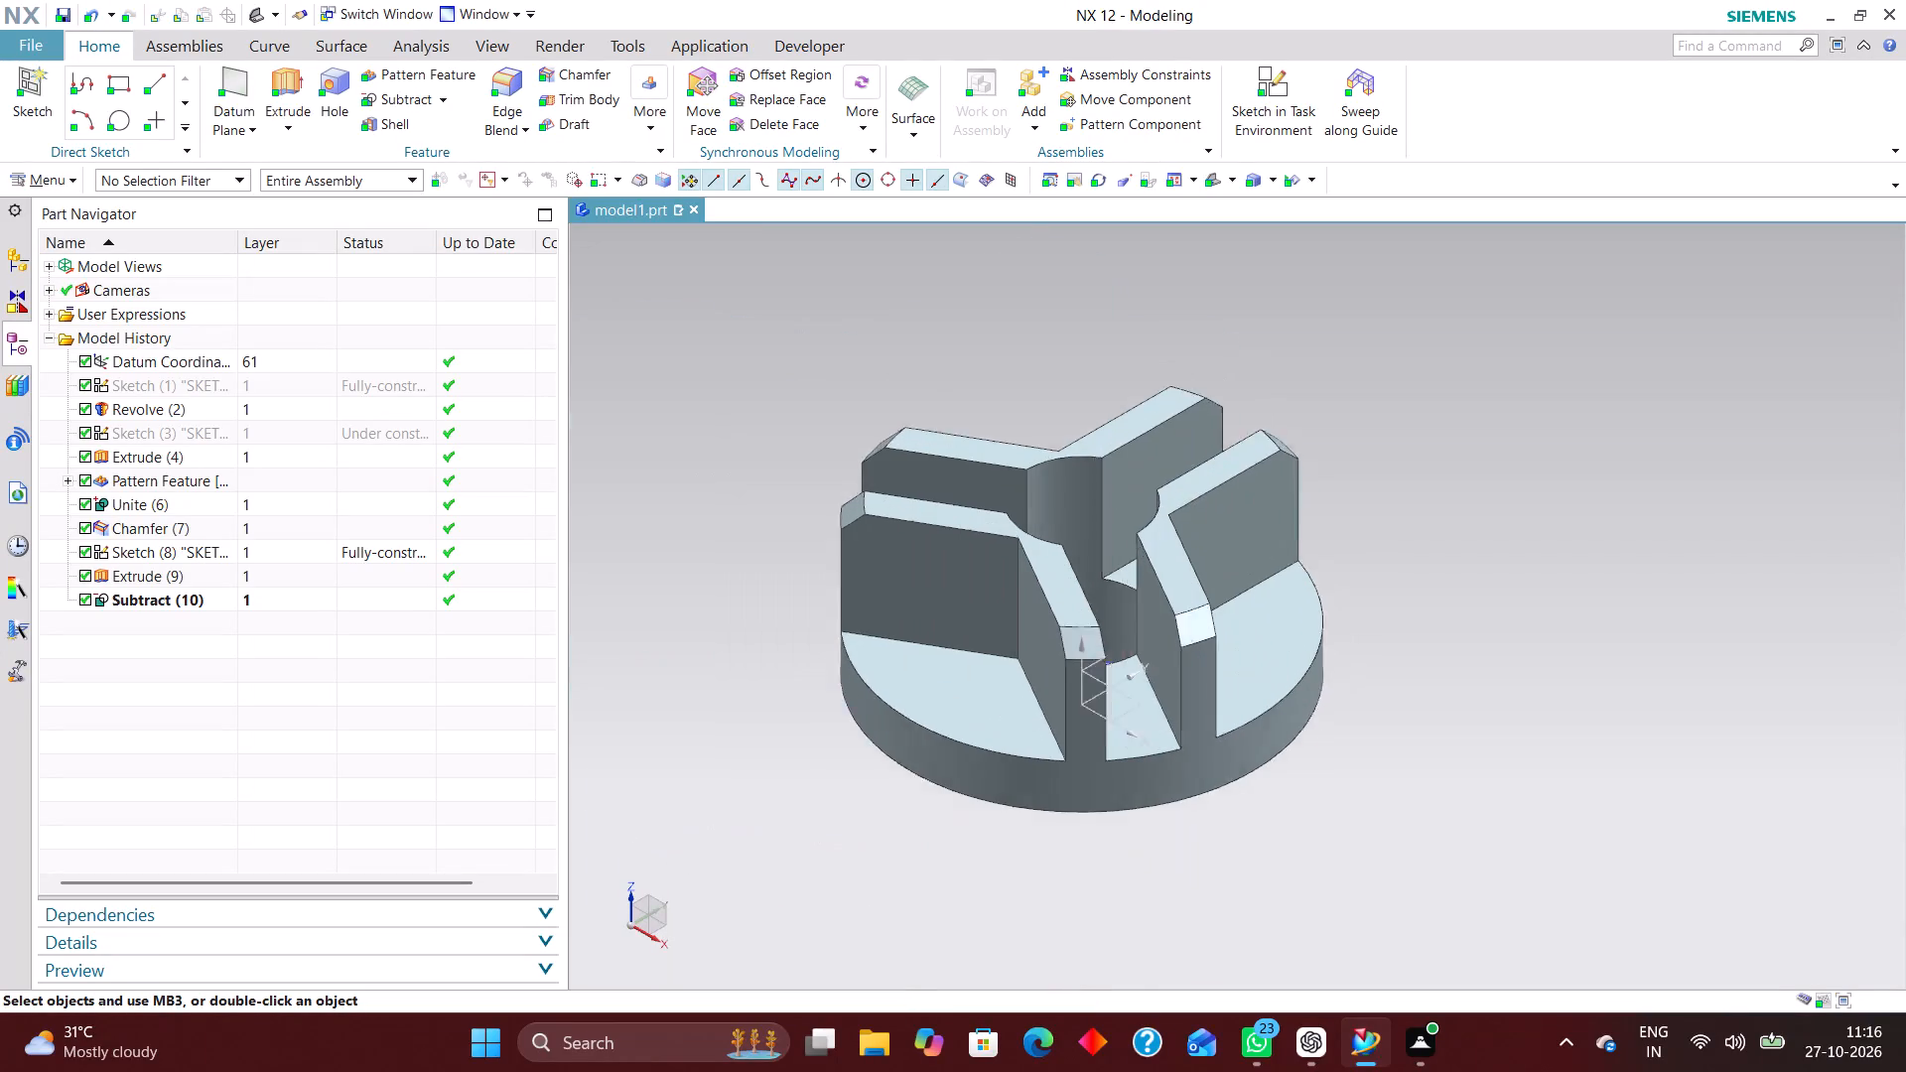
Set the distance of the 45° chamfer on the outer top edges of the walls to 4 mm.
{"action": "scroll", "coordinate": [1174, 538], "scroll_direction": "up", "scroll_amount": 3}
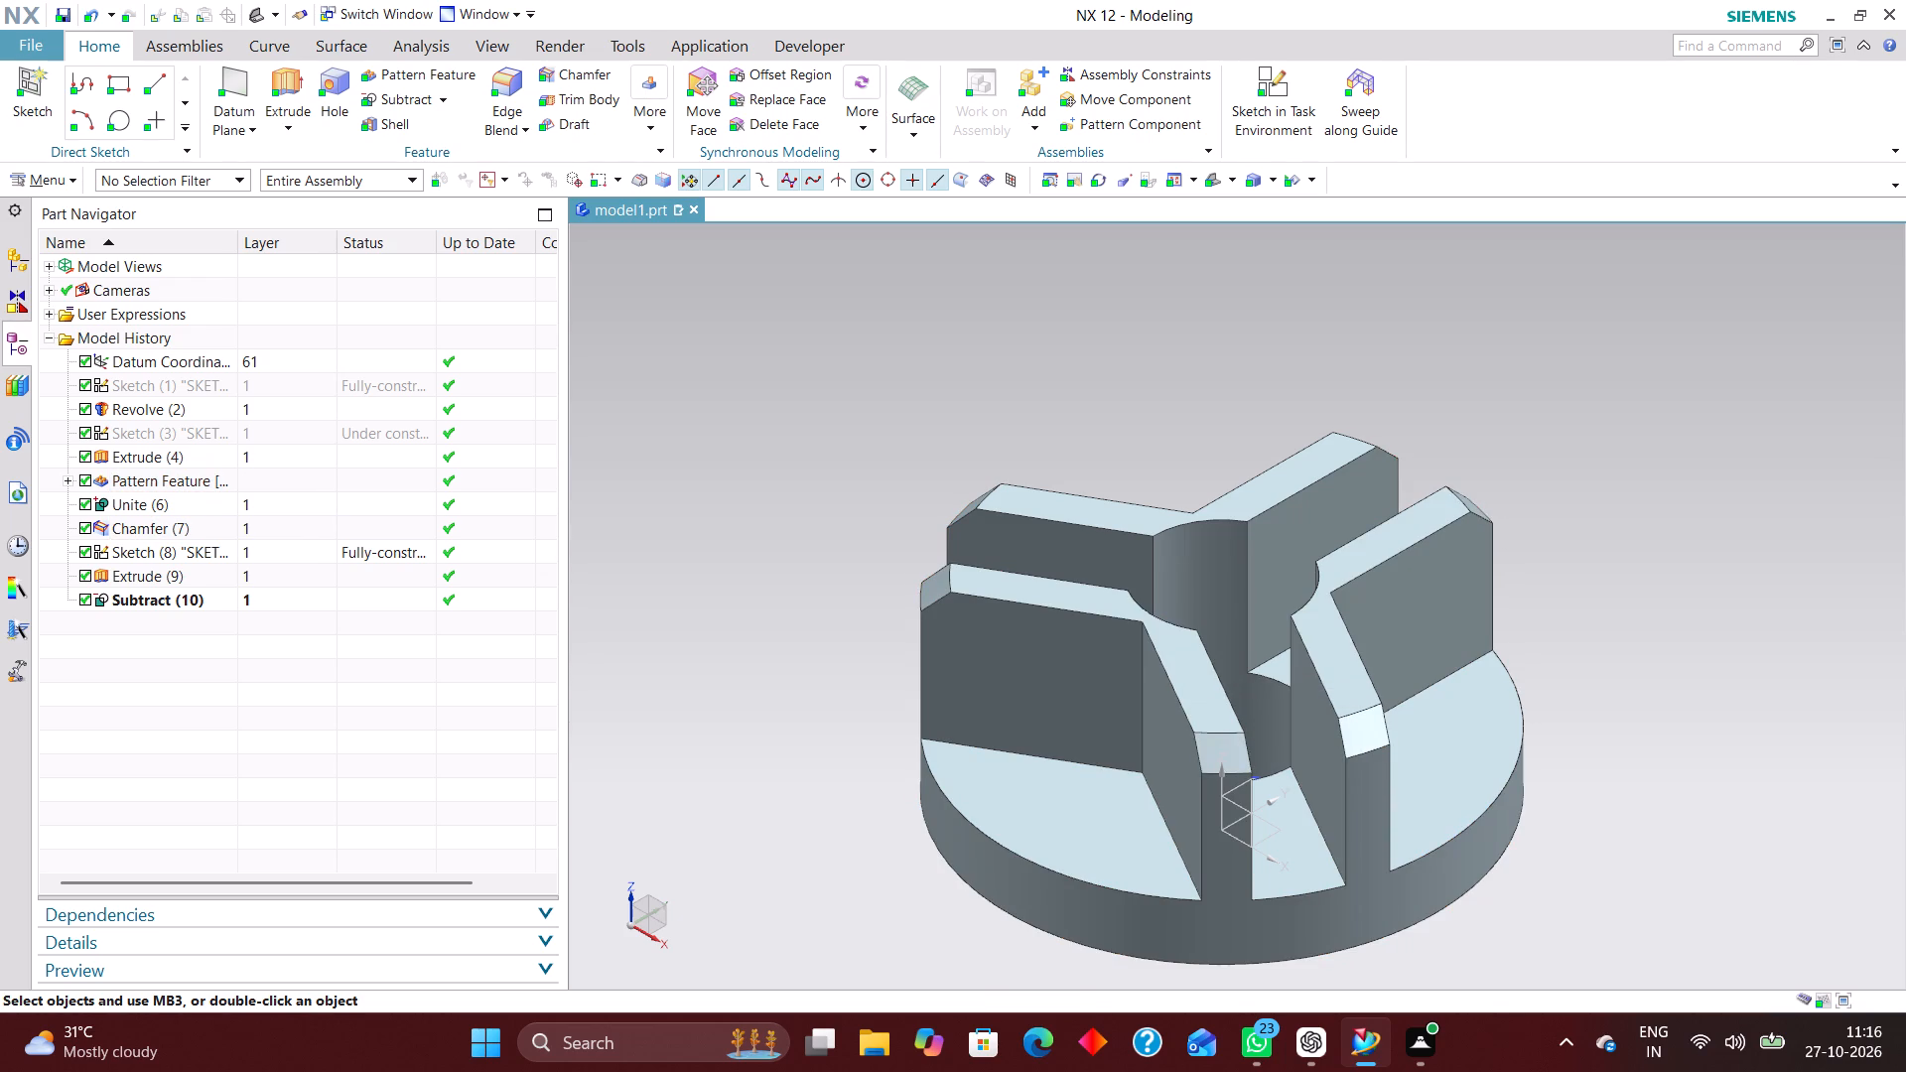
{"action": "double_click", "coordinate": [937, 587]}
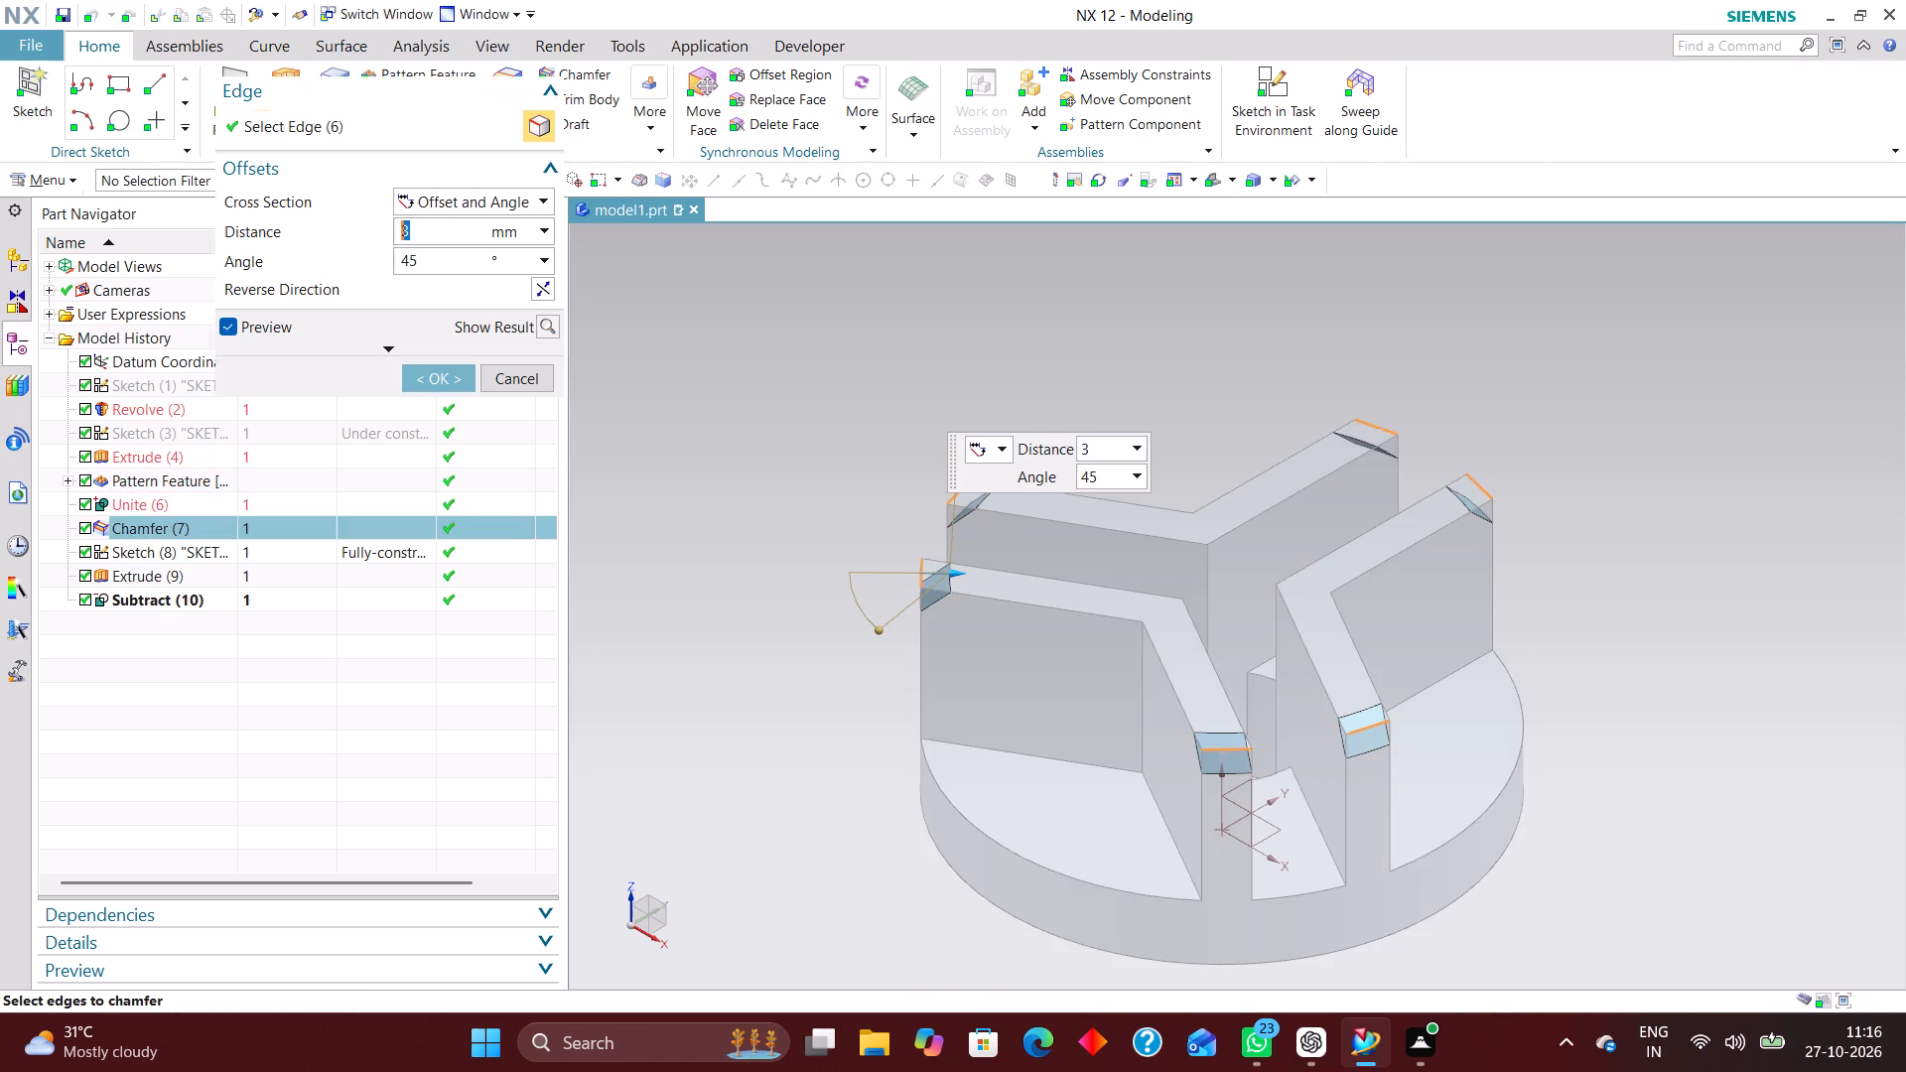
{"action": "key", "text": "4"}
{"action": "key", "text": "Return"}
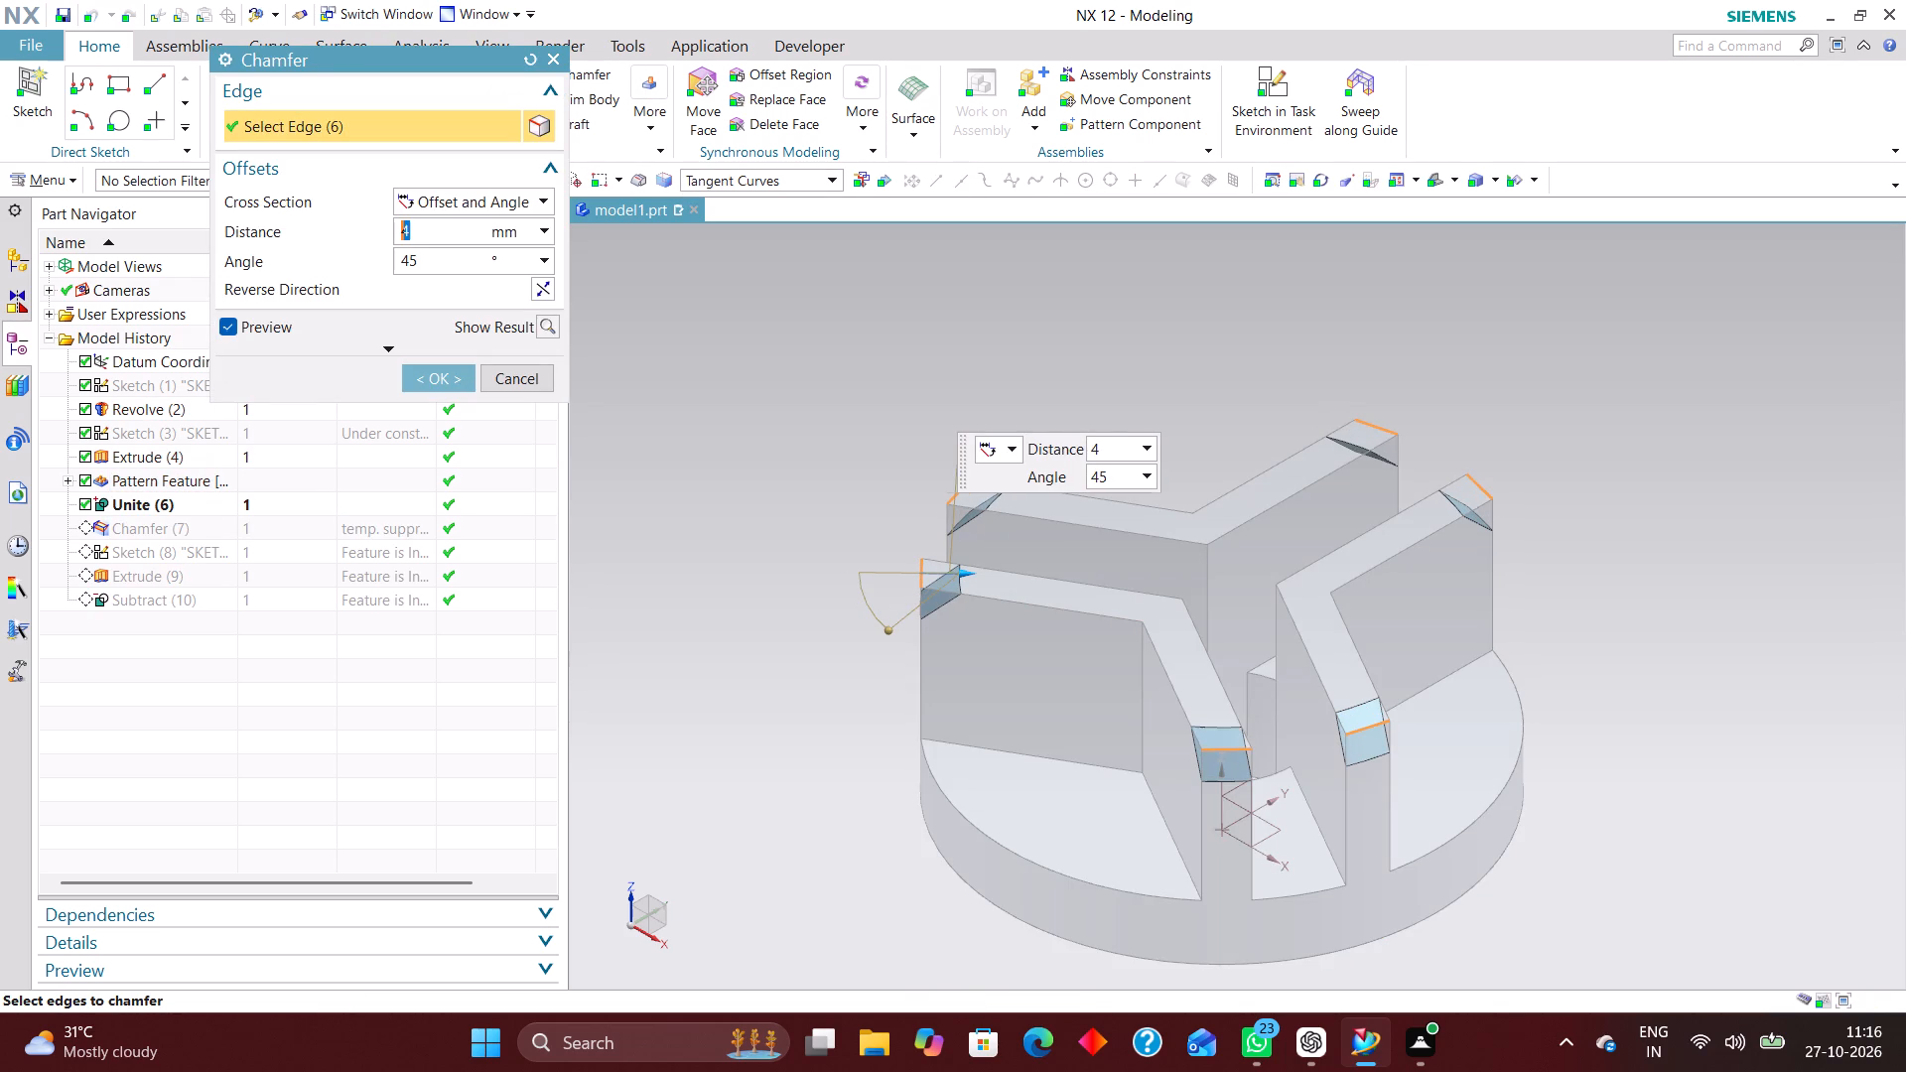
{"action": "left_click", "coordinate": [457, 379]}
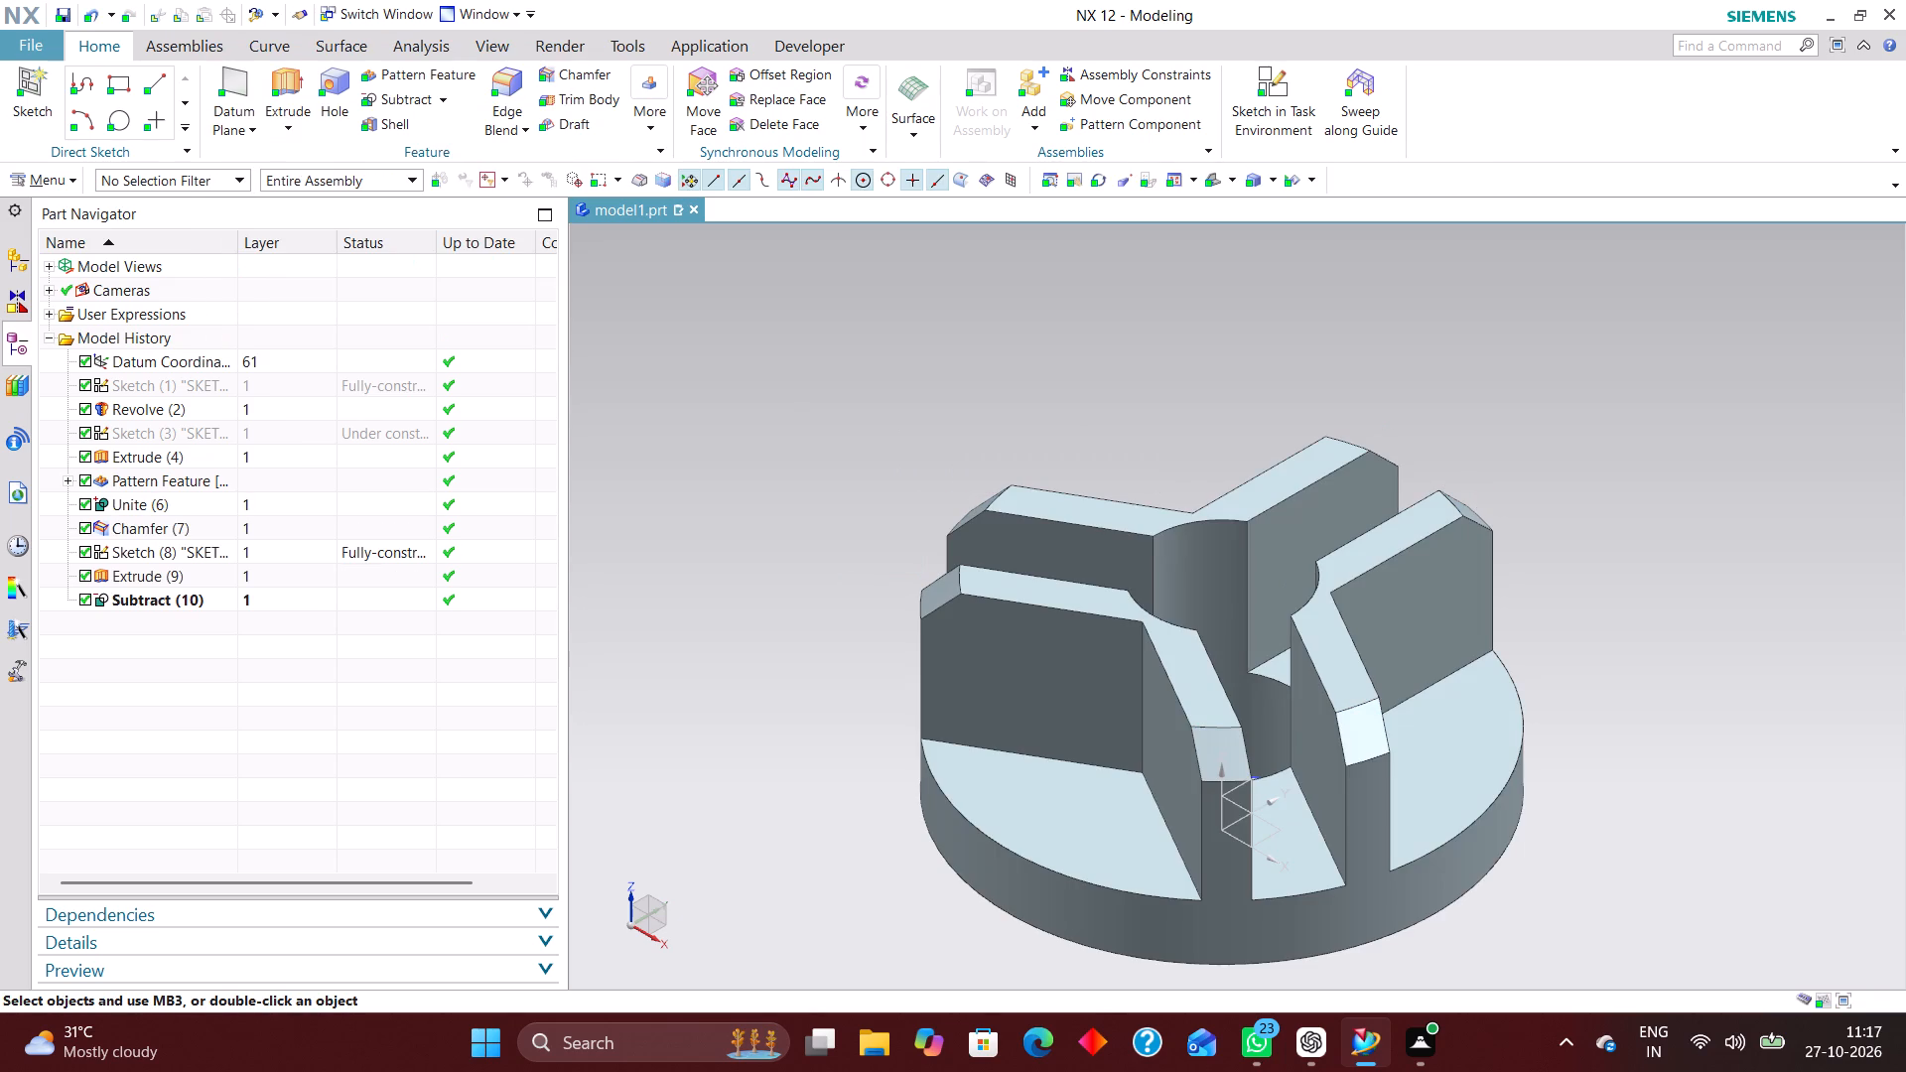
Open the angled wall's profile sketch for editing with rollback.
{"action": "key", "text": "End"}
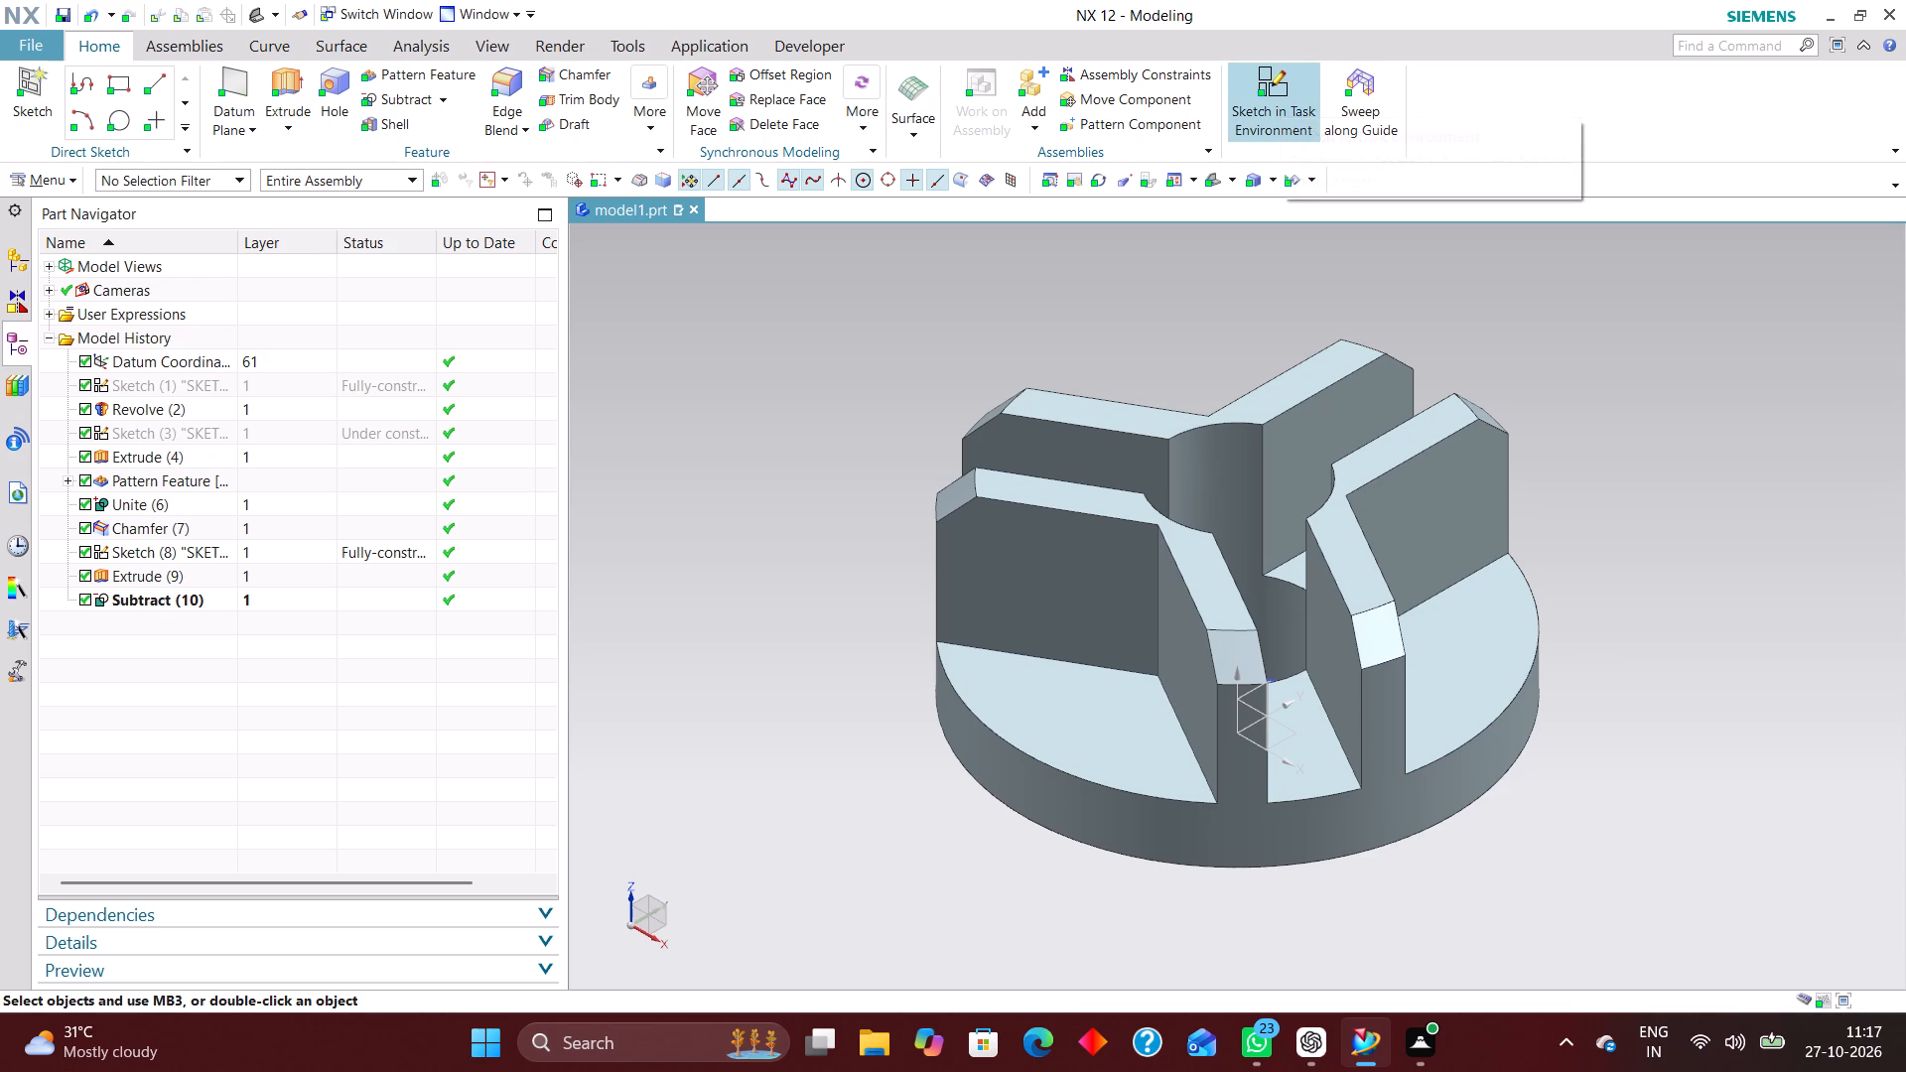
{"action": "left_click", "coordinate": [277, 425]}
{"action": "right_click", "coordinate": [276, 424]}
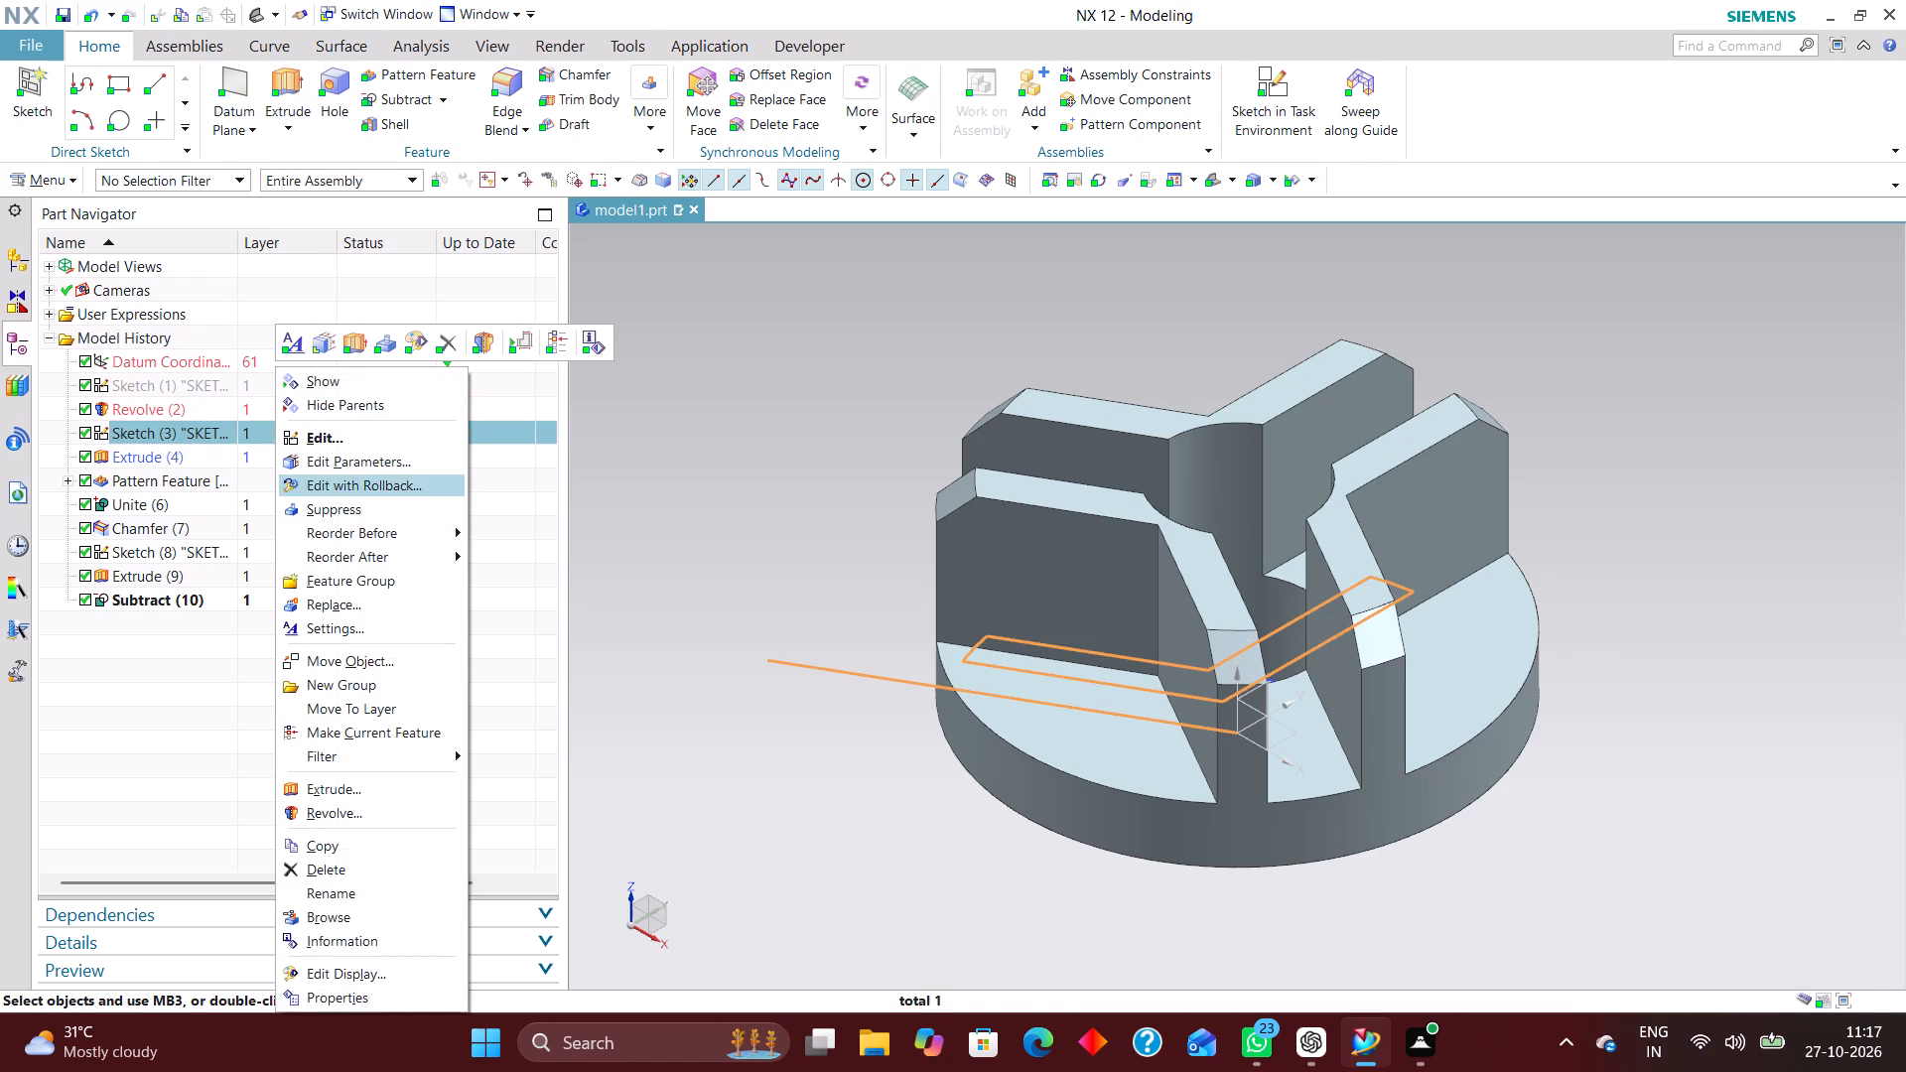
{"action": "left_click", "coordinate": [401, 486]}
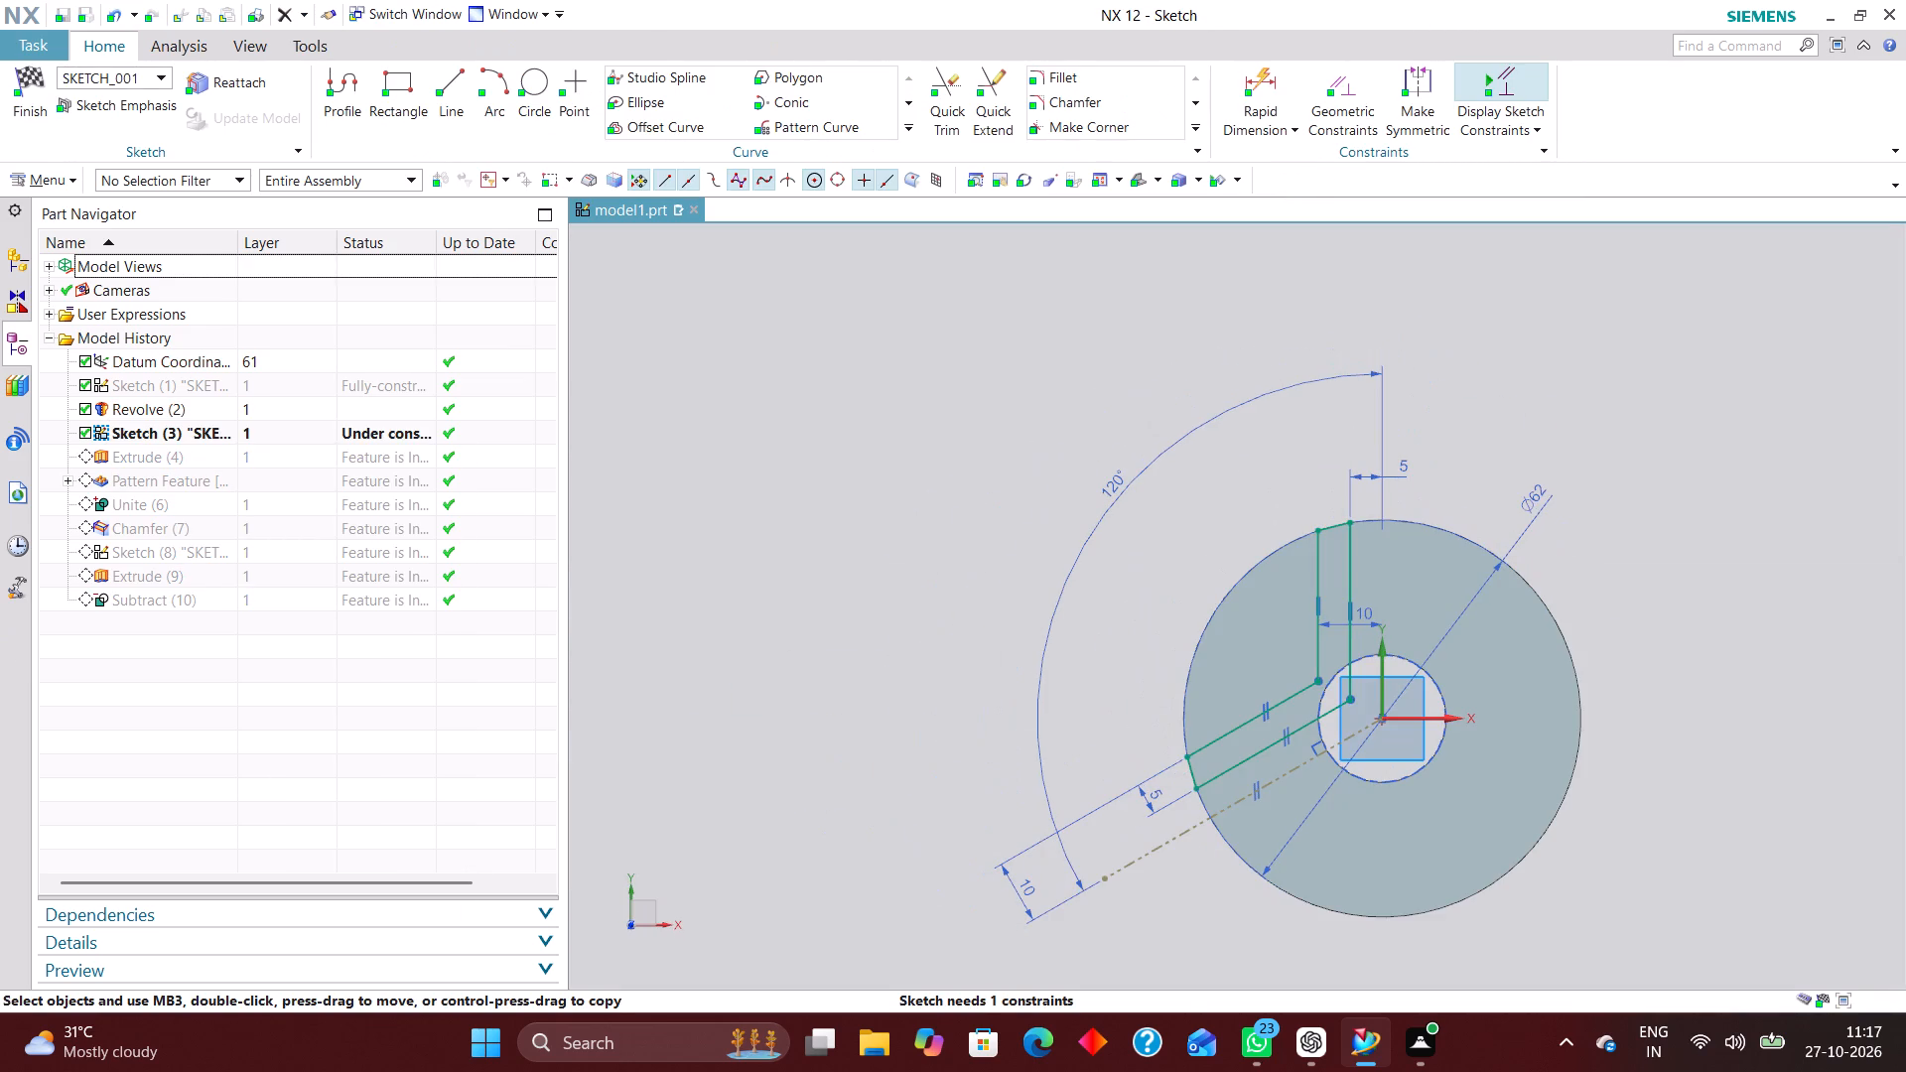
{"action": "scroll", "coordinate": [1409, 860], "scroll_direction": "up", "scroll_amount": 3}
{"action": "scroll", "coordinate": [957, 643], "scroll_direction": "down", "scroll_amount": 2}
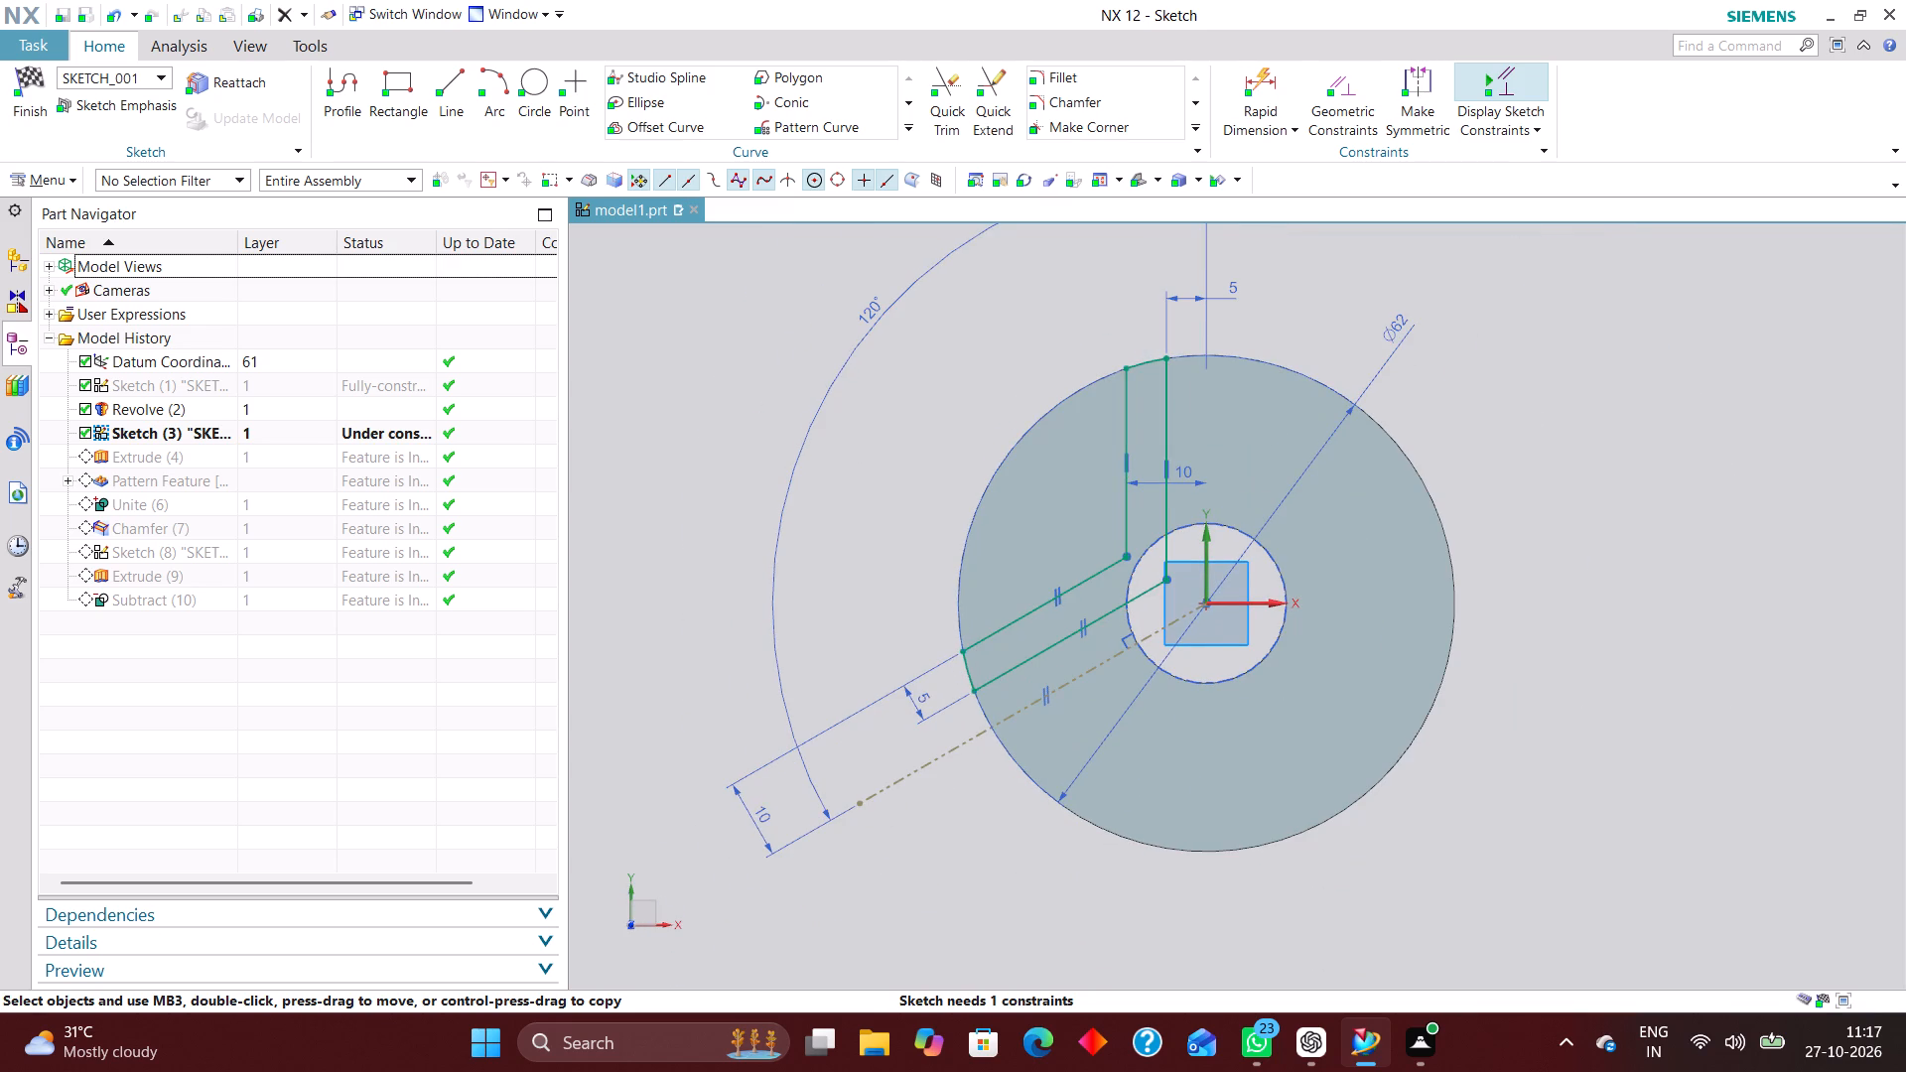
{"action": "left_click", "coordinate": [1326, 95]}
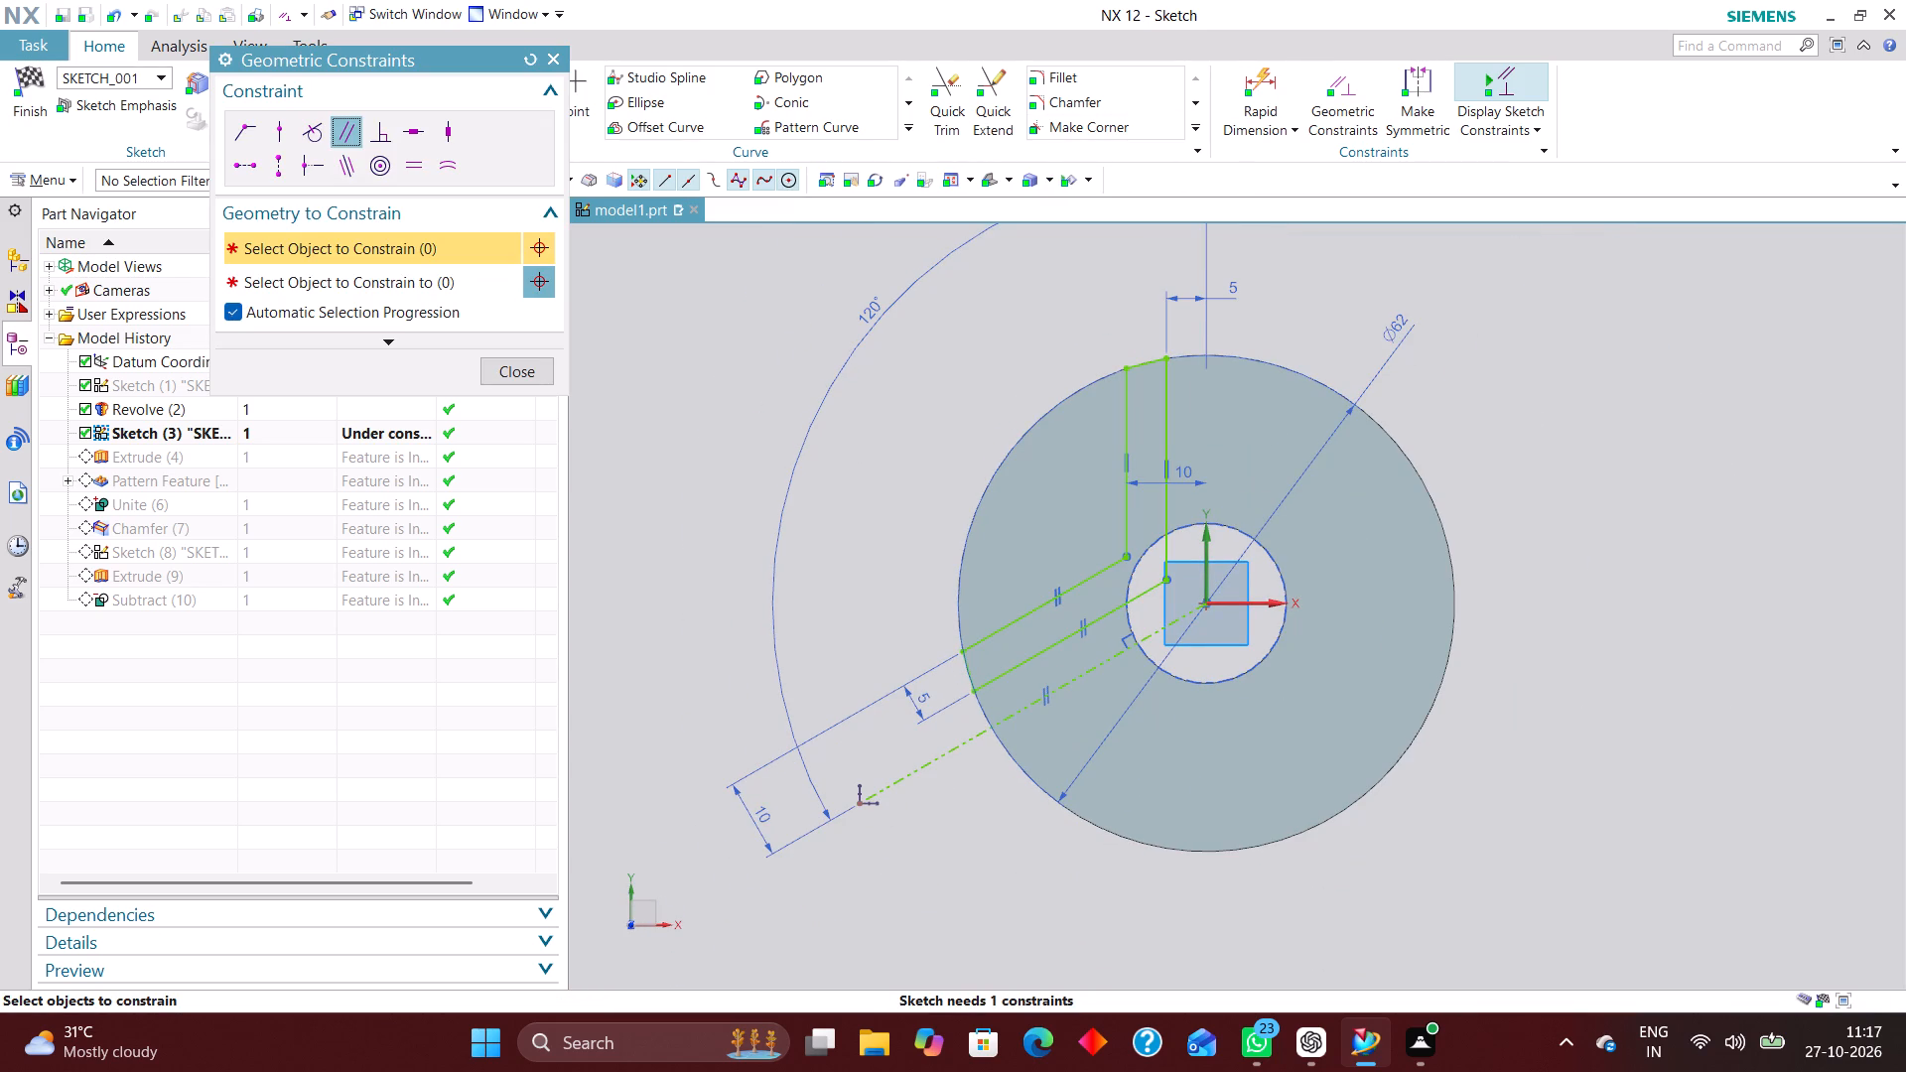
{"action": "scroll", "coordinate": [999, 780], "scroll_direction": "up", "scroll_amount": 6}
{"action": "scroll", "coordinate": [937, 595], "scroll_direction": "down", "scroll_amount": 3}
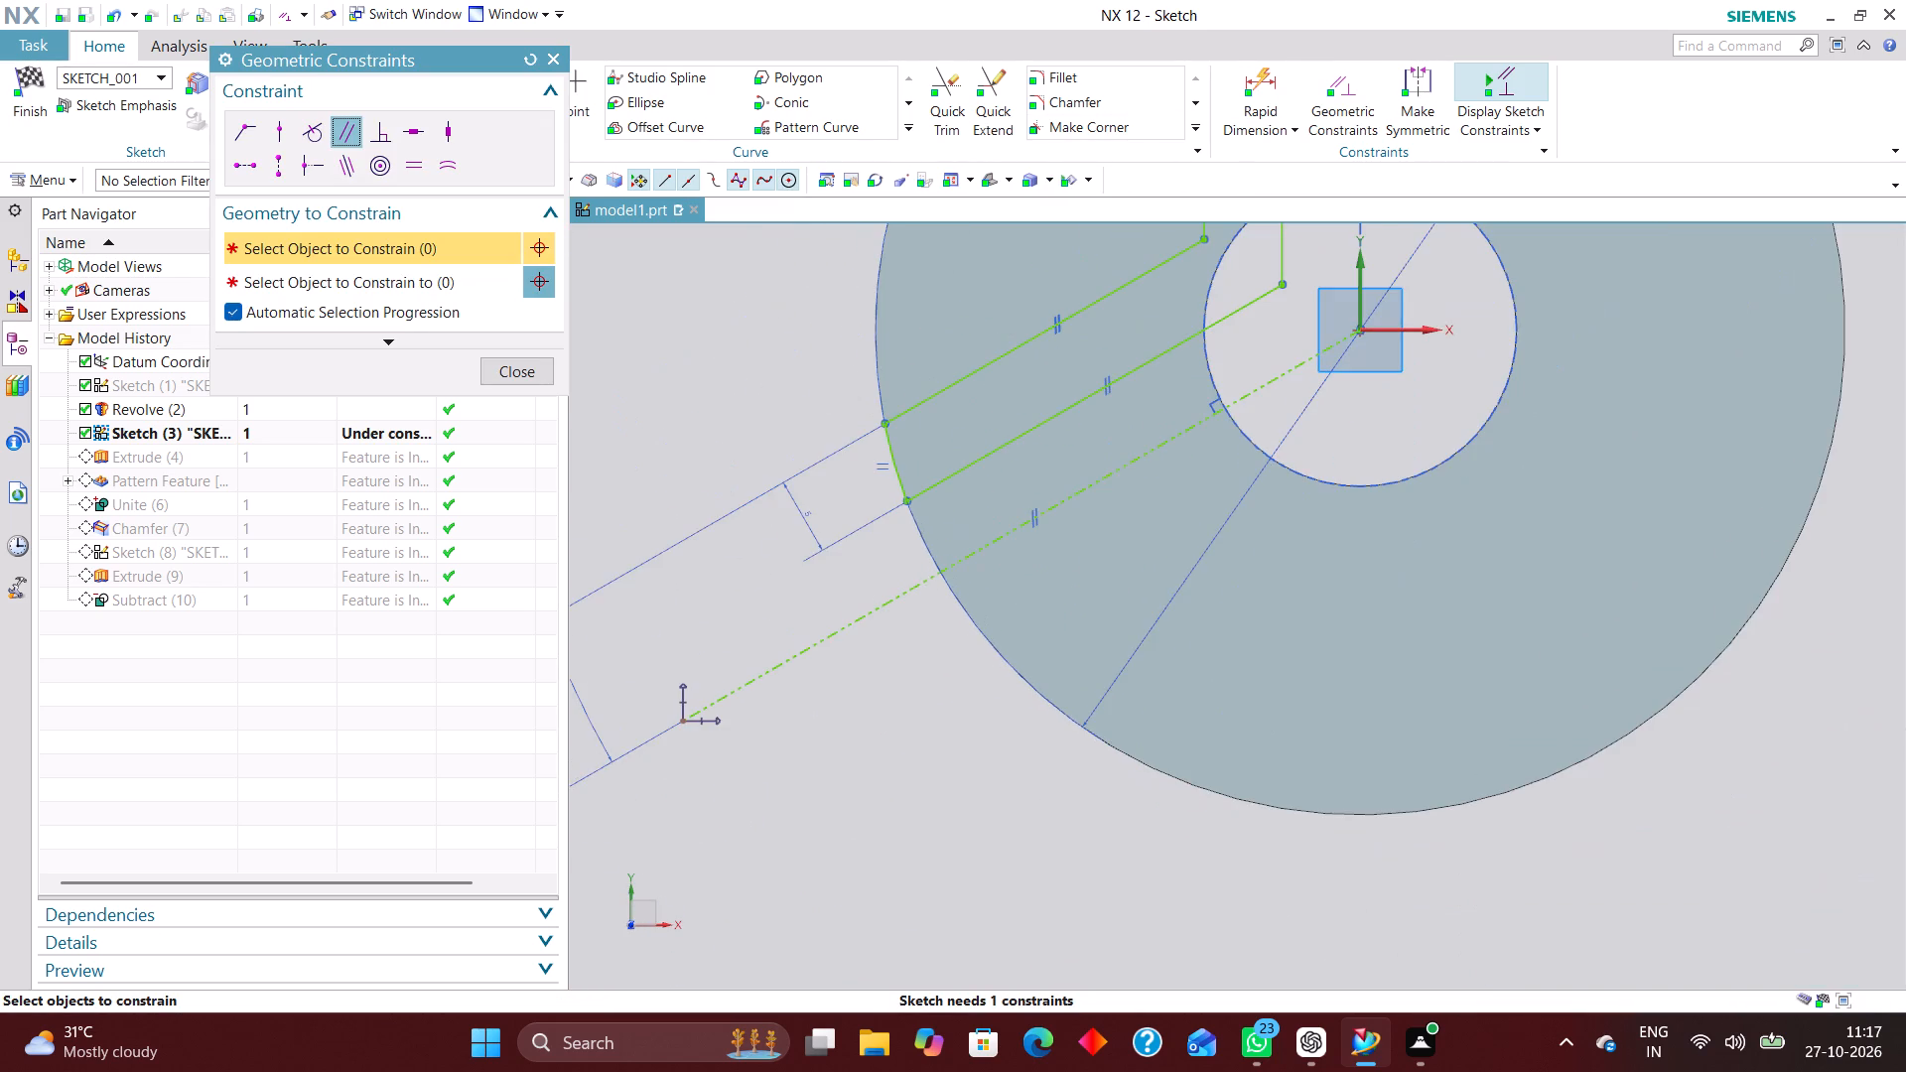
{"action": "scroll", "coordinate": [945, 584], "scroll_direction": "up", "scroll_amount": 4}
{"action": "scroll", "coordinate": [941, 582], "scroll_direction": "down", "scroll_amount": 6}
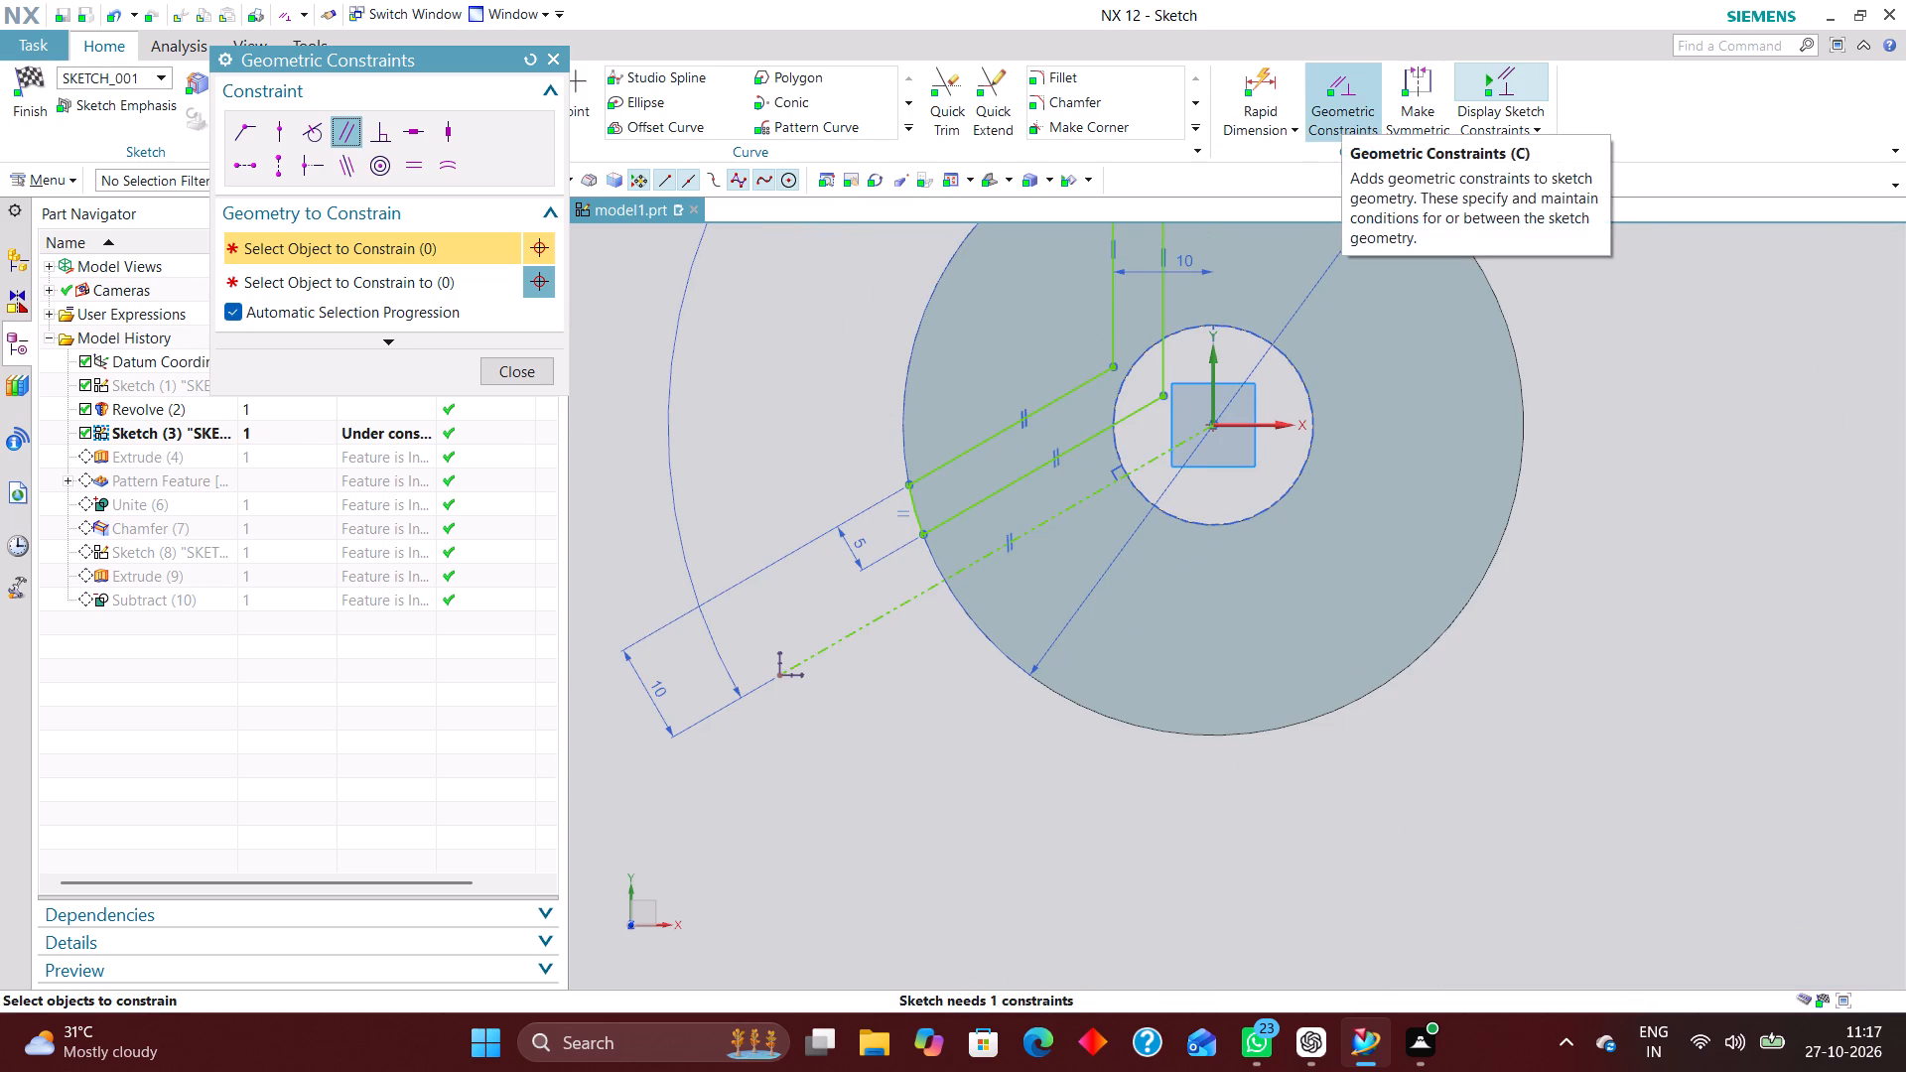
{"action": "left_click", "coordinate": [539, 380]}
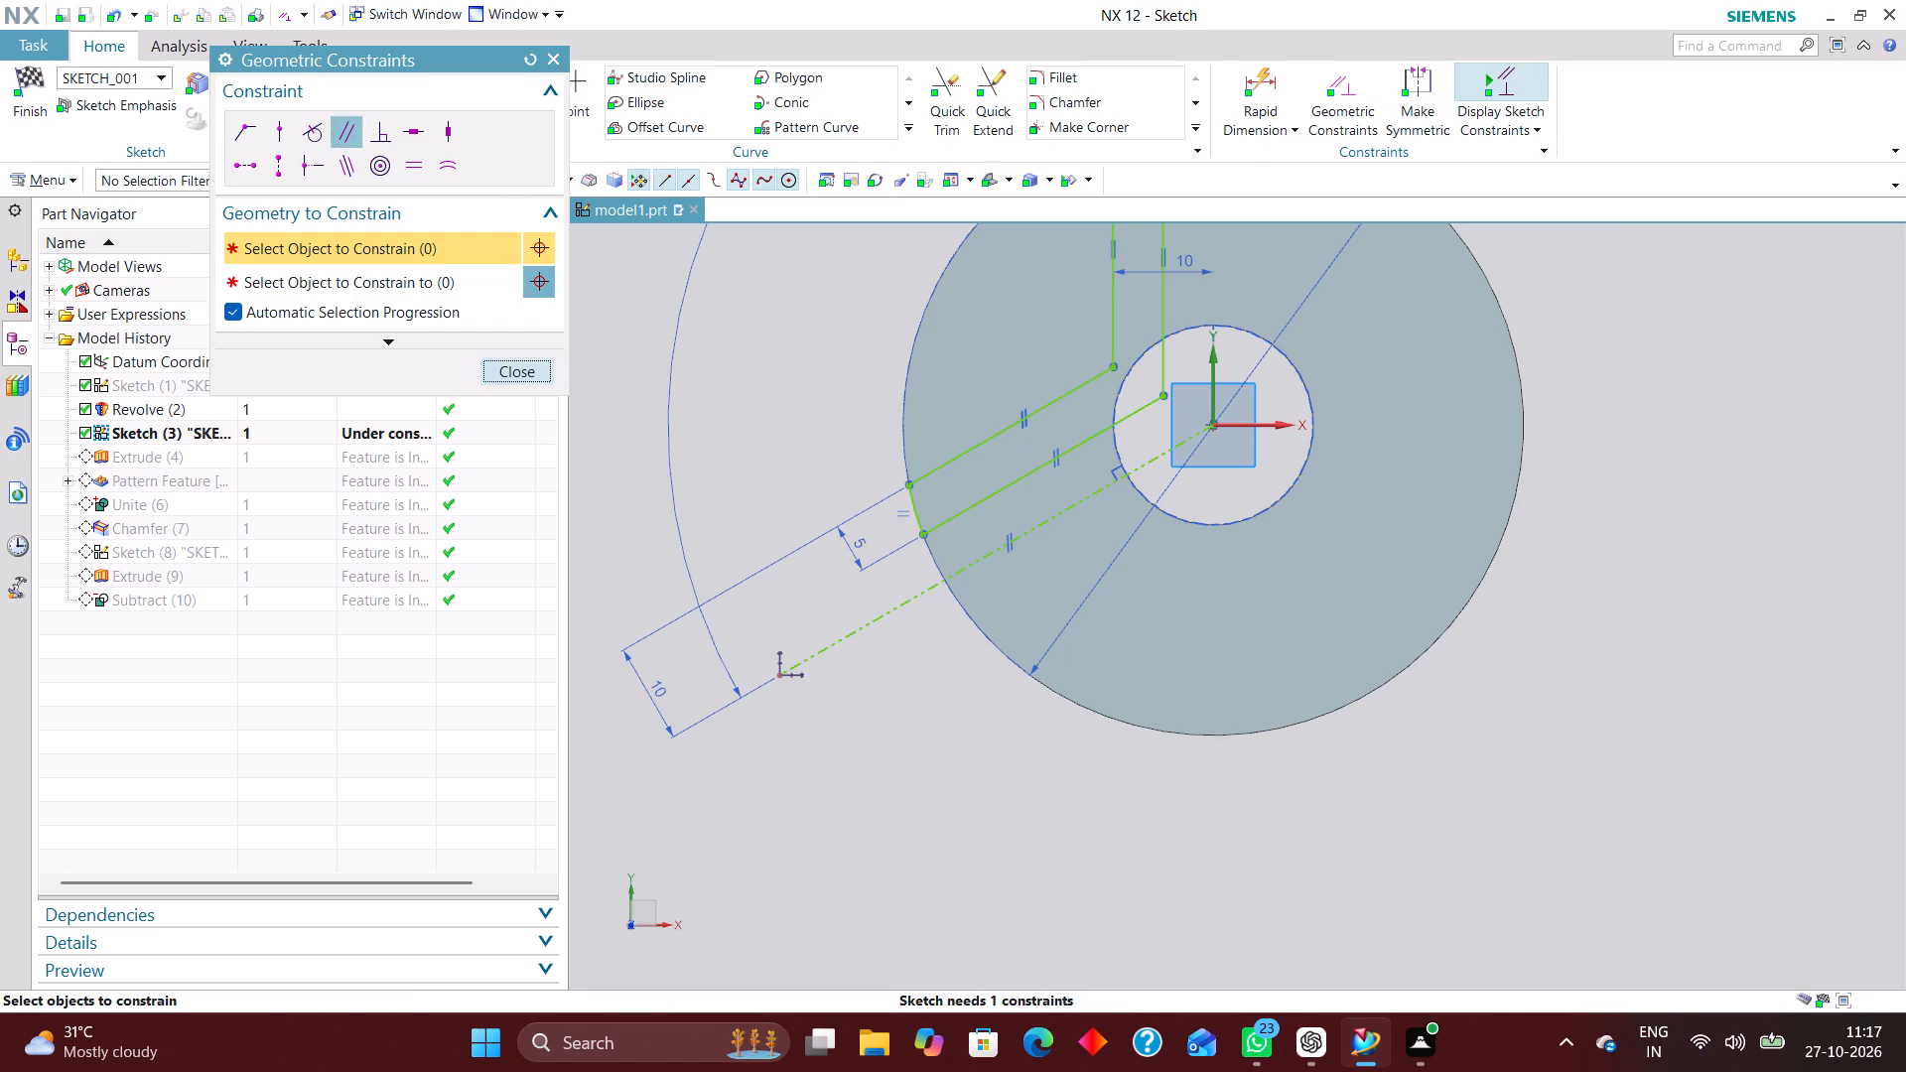
Draw a 62 mm diameter circle centred on the sketch origin and convert it to a reference curve.
{"action": "left_click", "coordinate": [534, 87]}
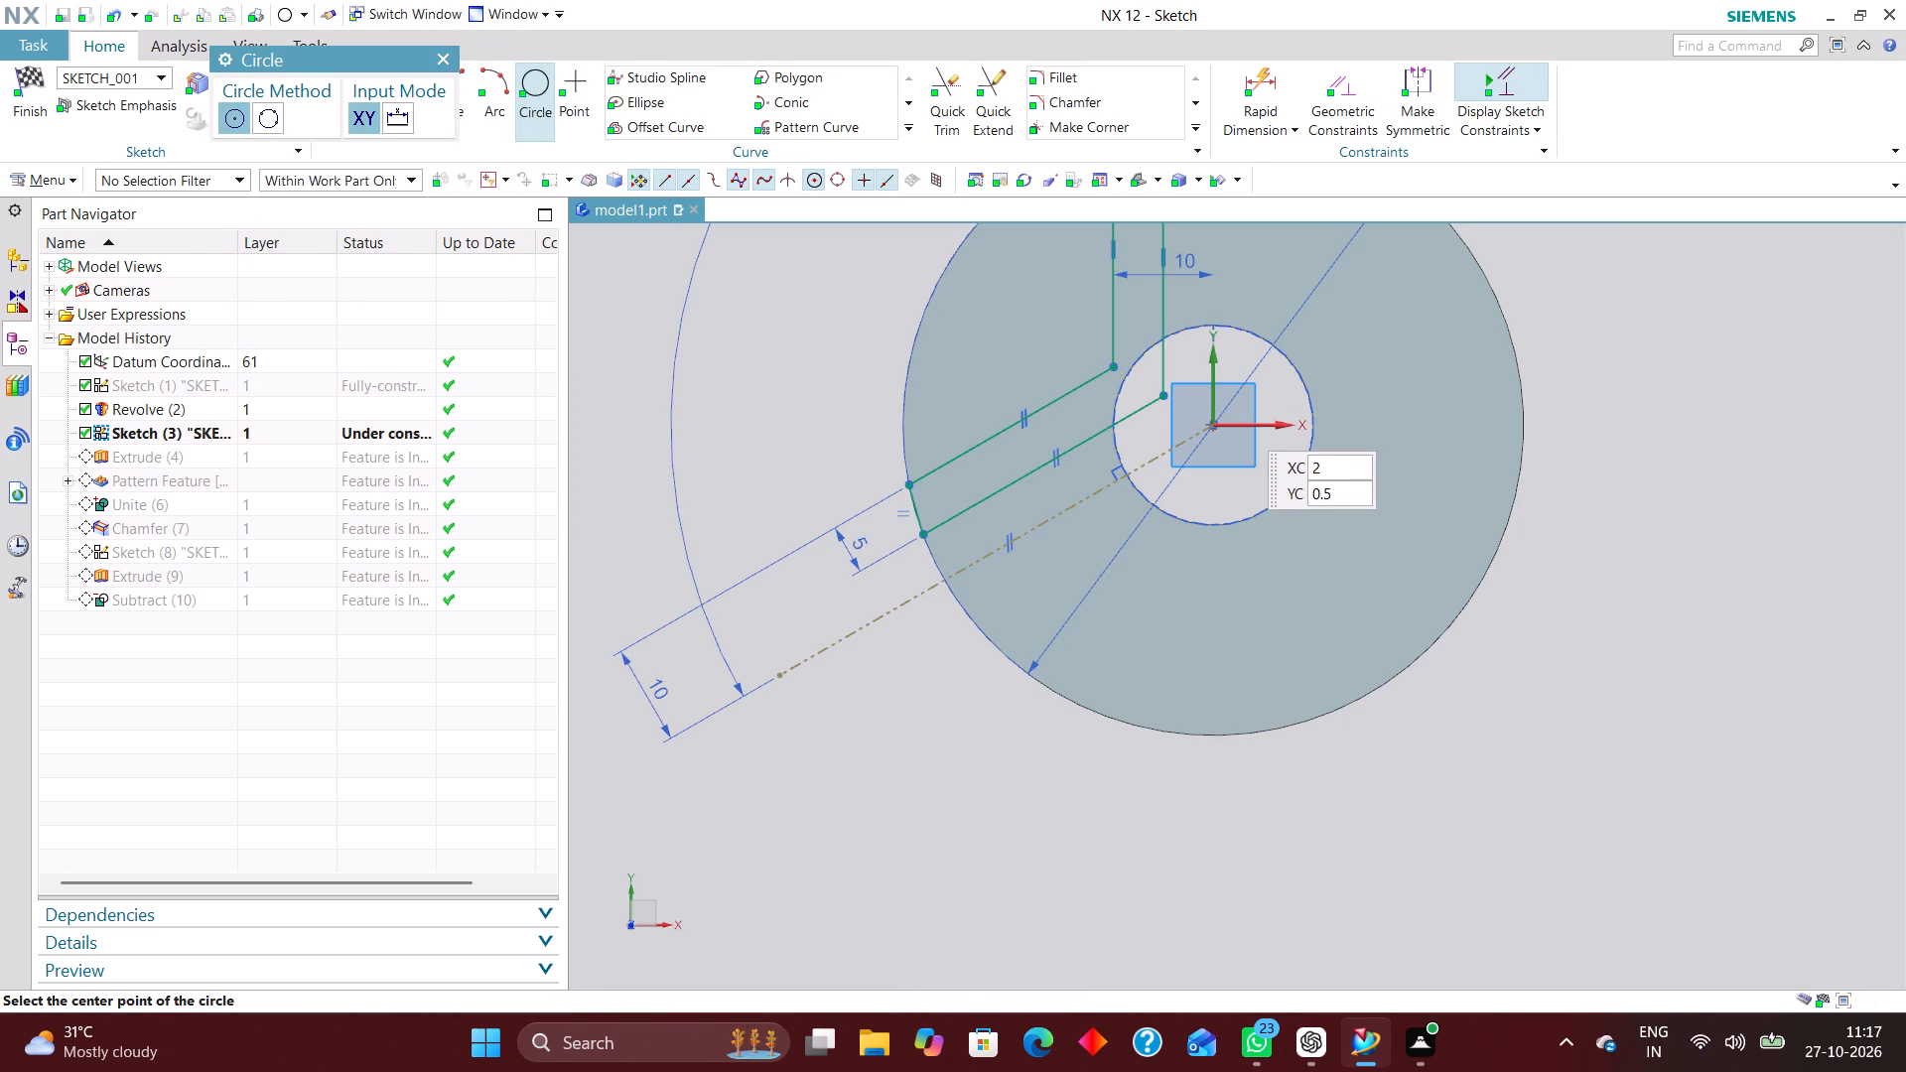
{"action": "left_click", "coordinate": [1206, 425]}
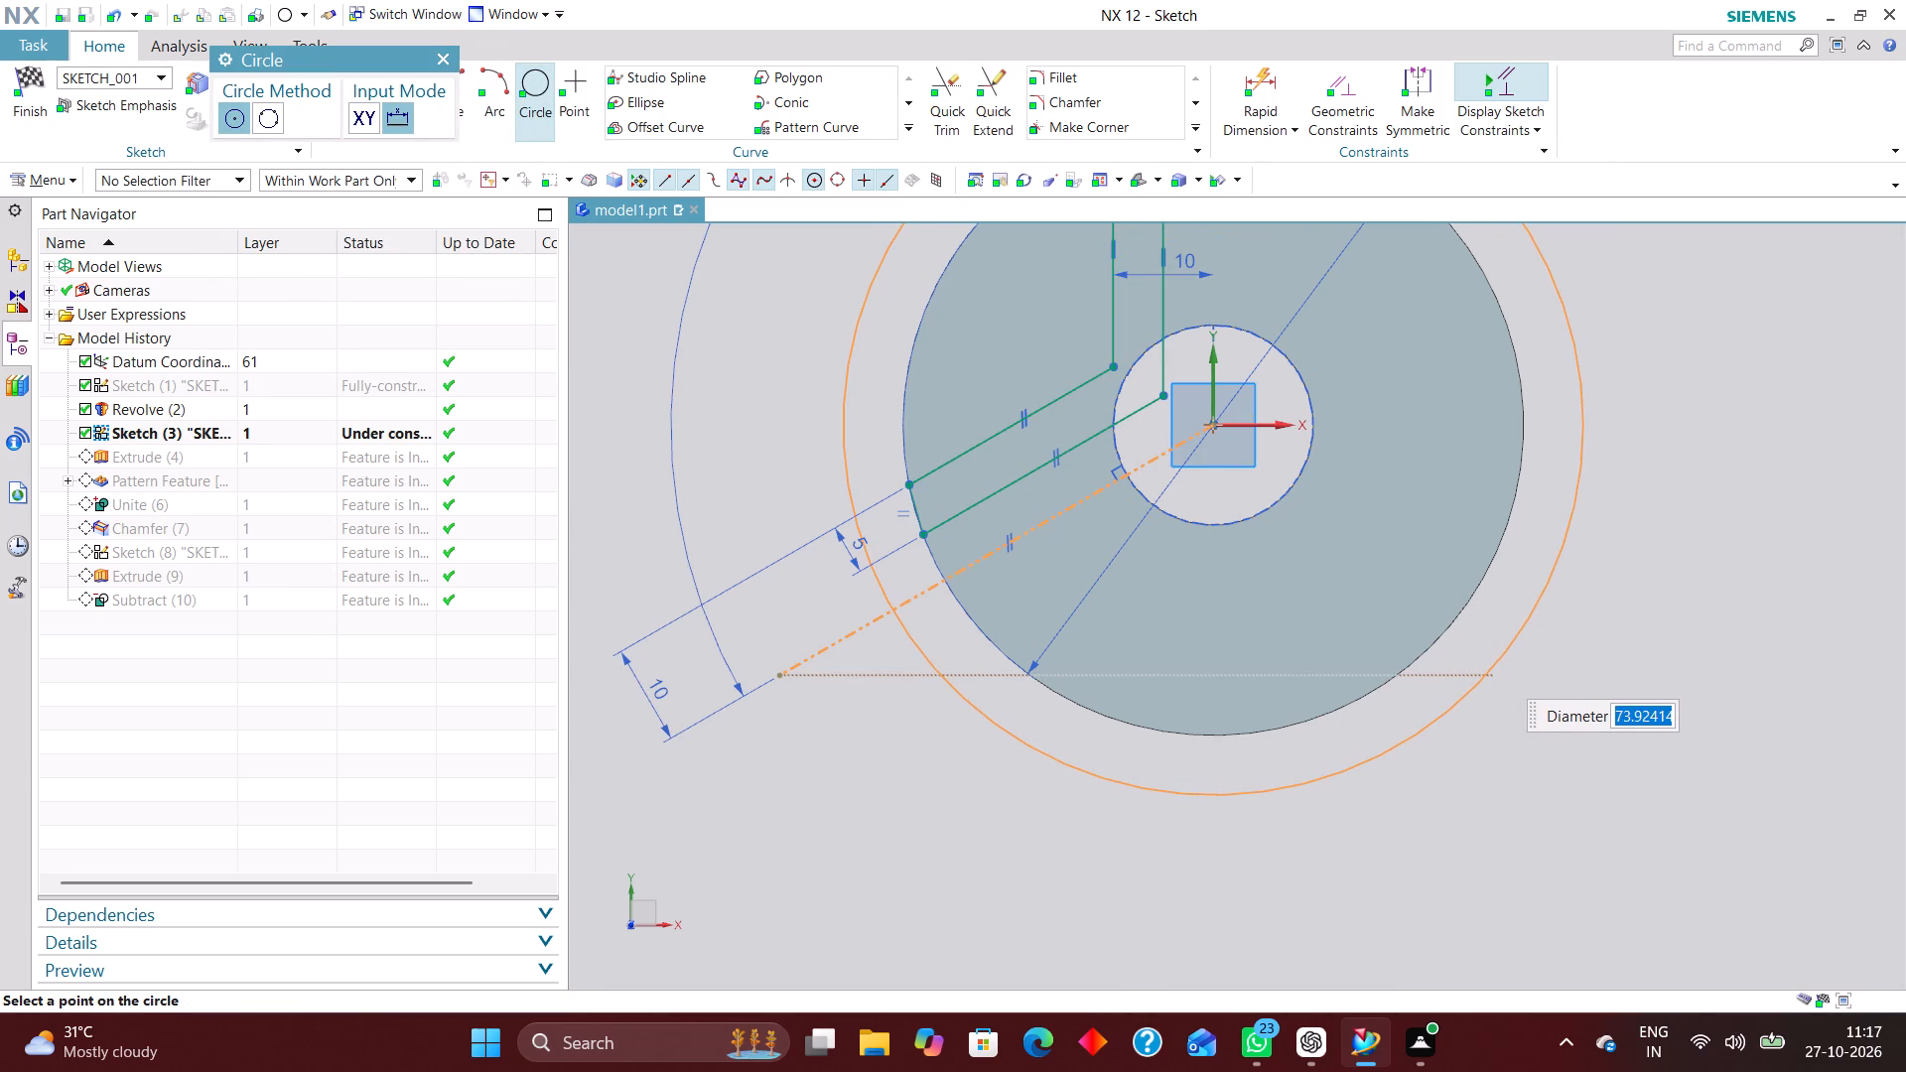
{"action": "type", "text": "62"}
{"action": "key", "text": "Return"}
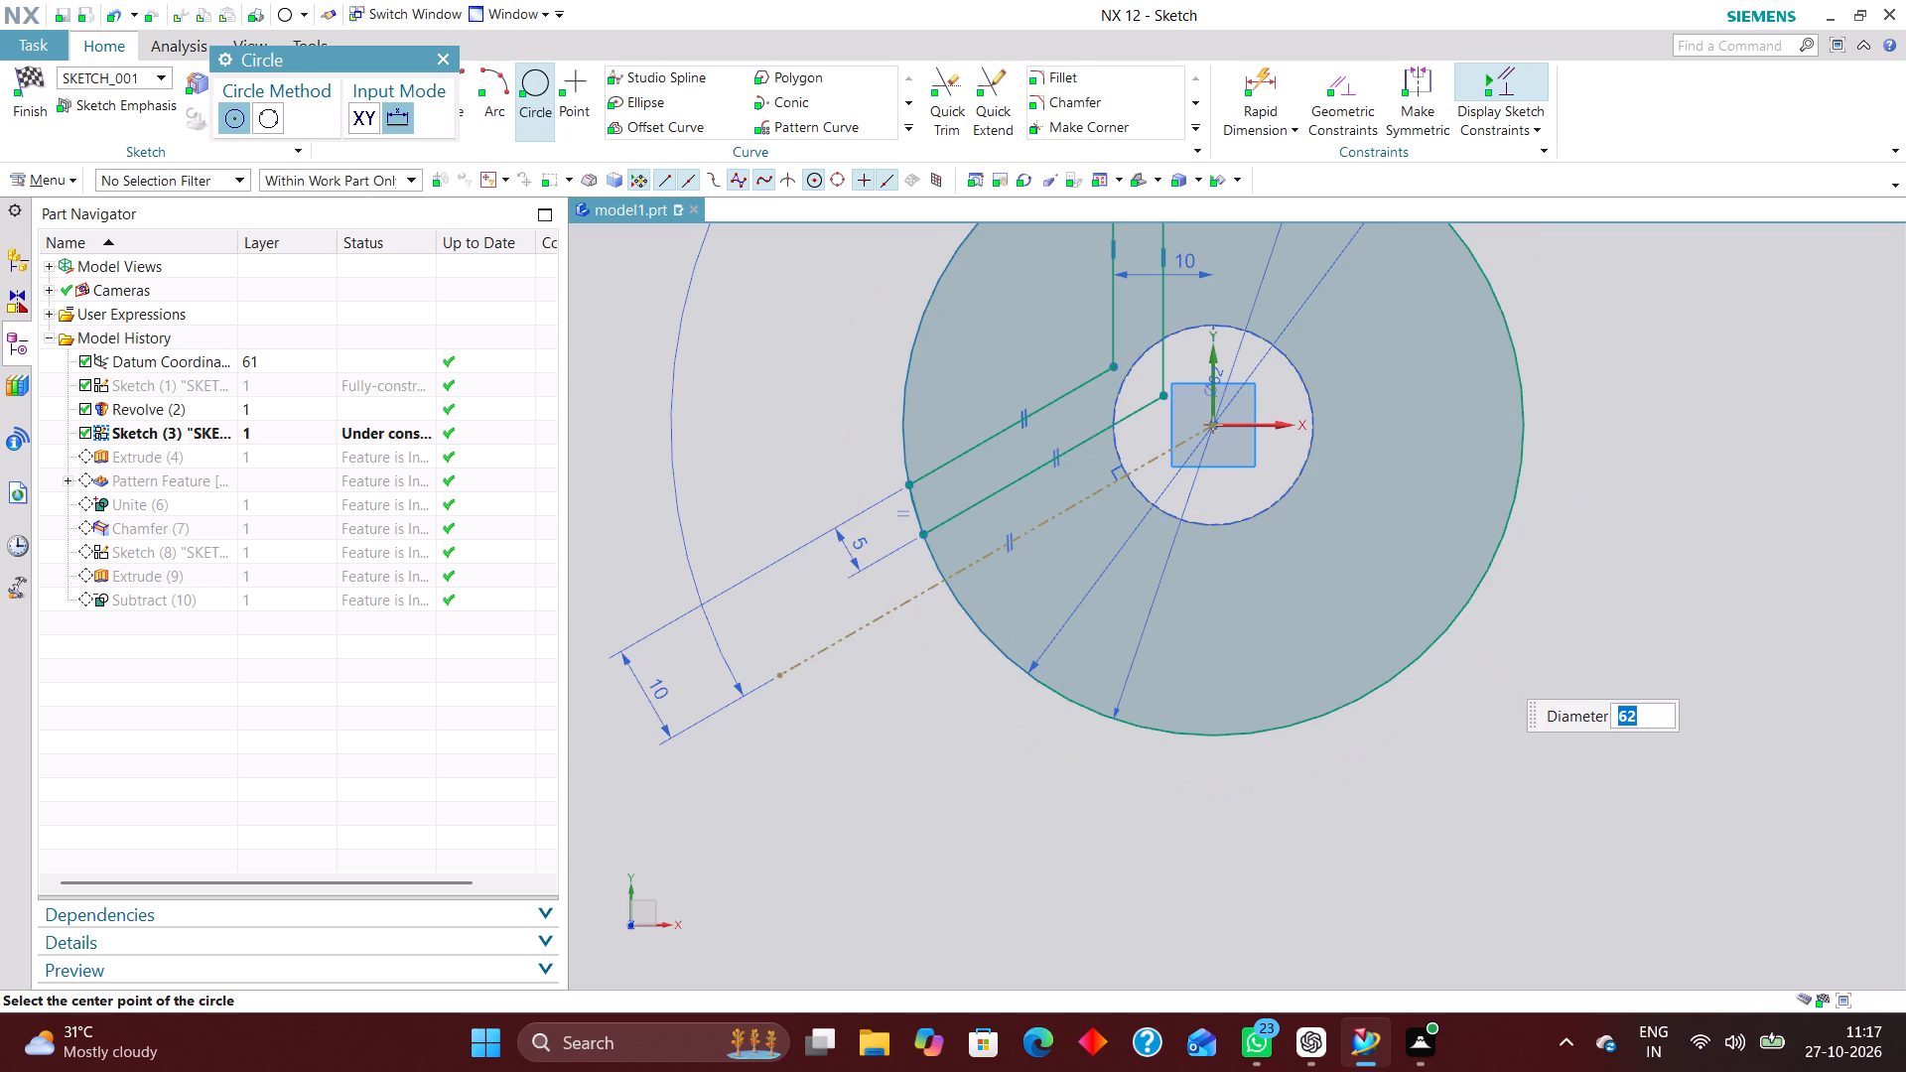
{"action": "key", "text": "Escape"}
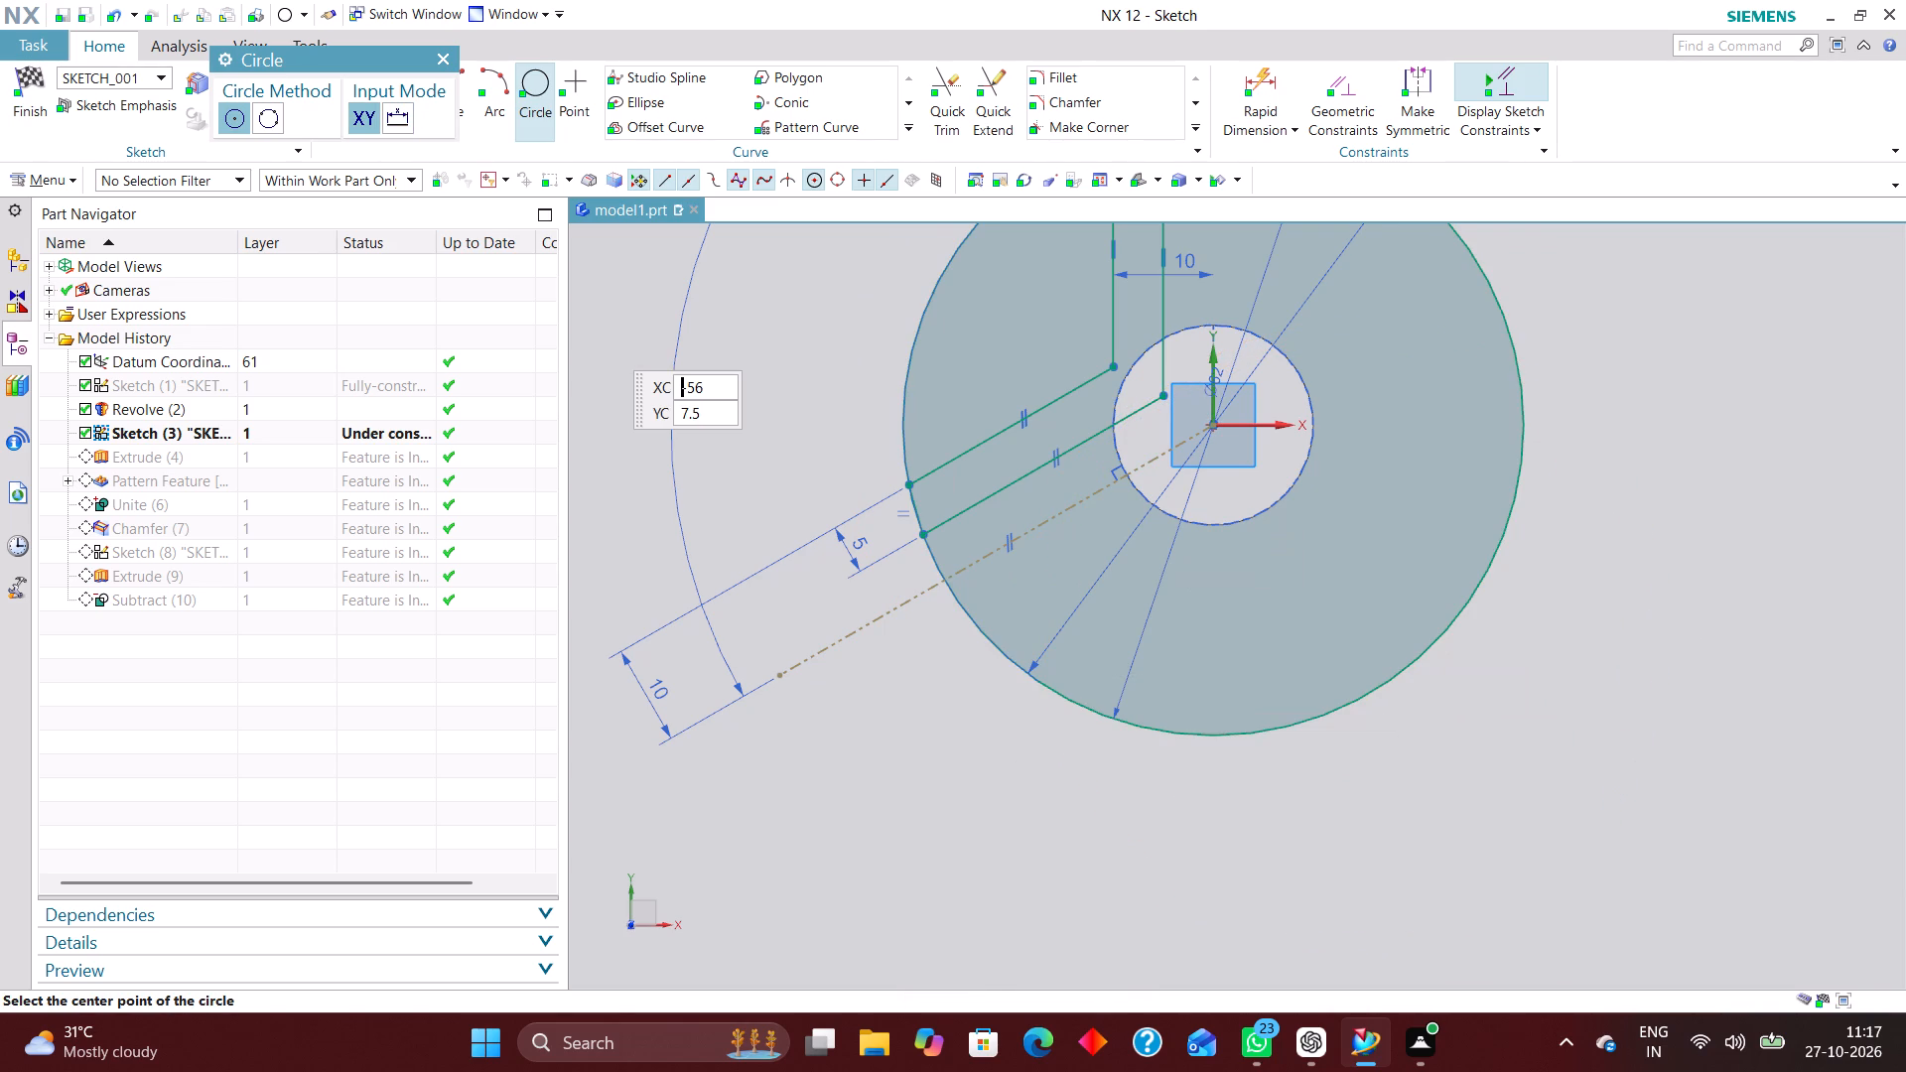
{"action": "left_click", "coordinate": [442, 63]}
{"action": "right_click_drag", "start_coordinate": [1044, 691], "coordinate": [1115, 867]}
{"action": "right_click_drag", "start_coordinate": [1066, 700], "coordinate": [1231, 963]}
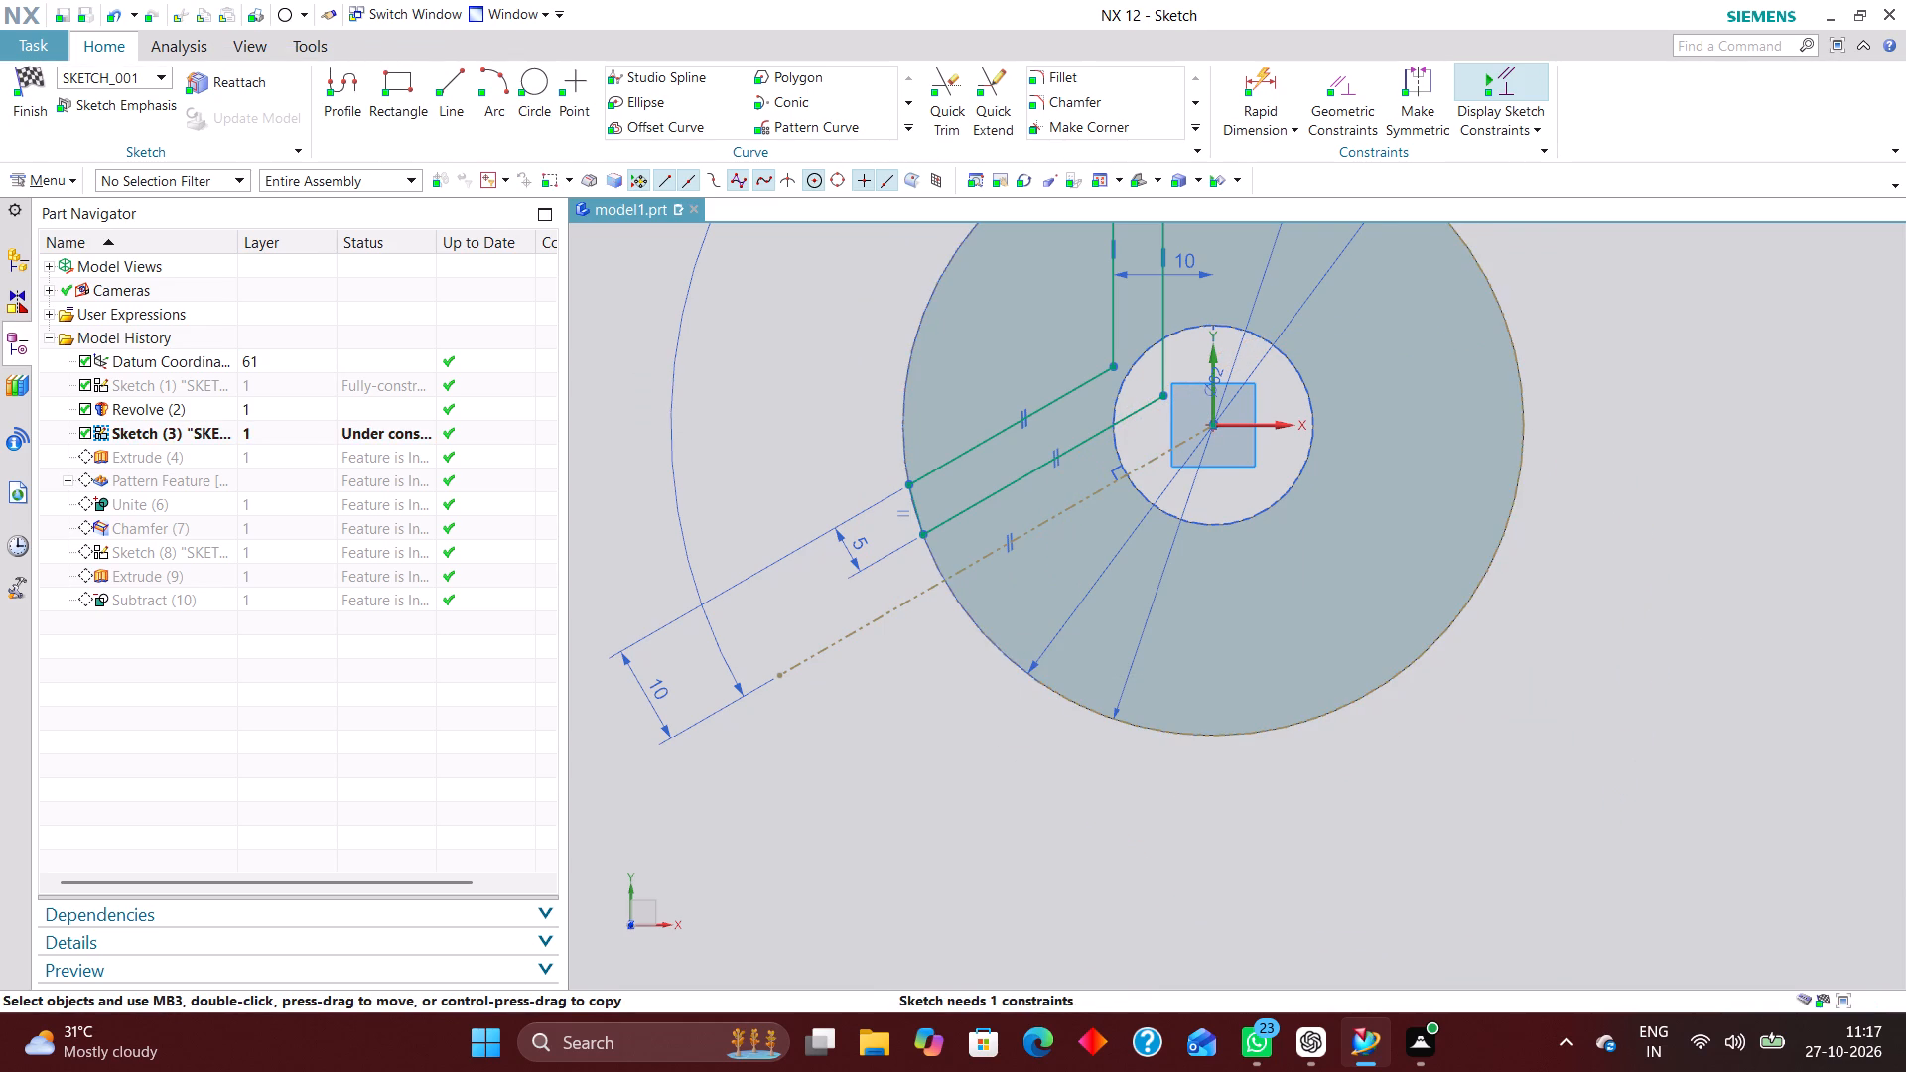
Hide the disc body and trim the part of the angled centreline that extends beyond the 62 mm reference circle.
{"action": "right_click_drag", "start_coordinate": [1128, 566], "coordinate": [1136, 697]}
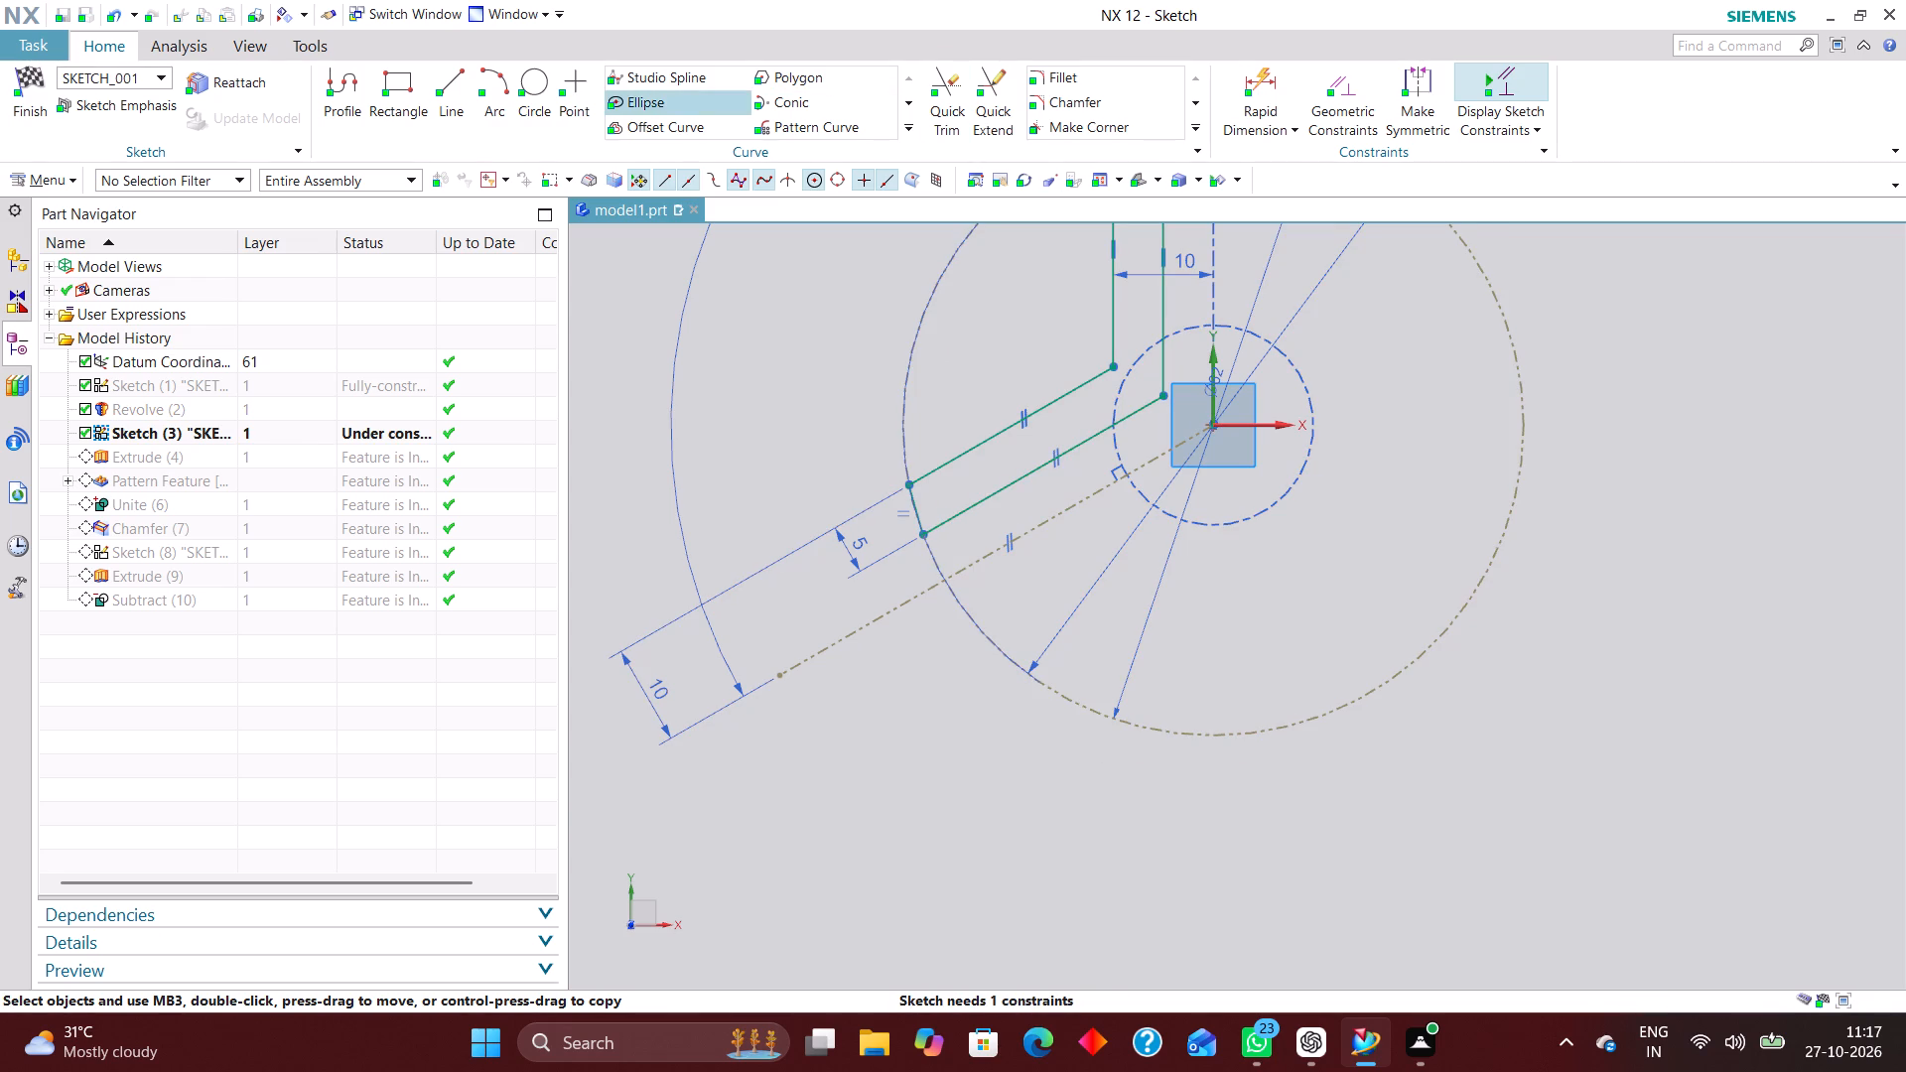
{"action": "left_click", "coordinate": [951, 89]}
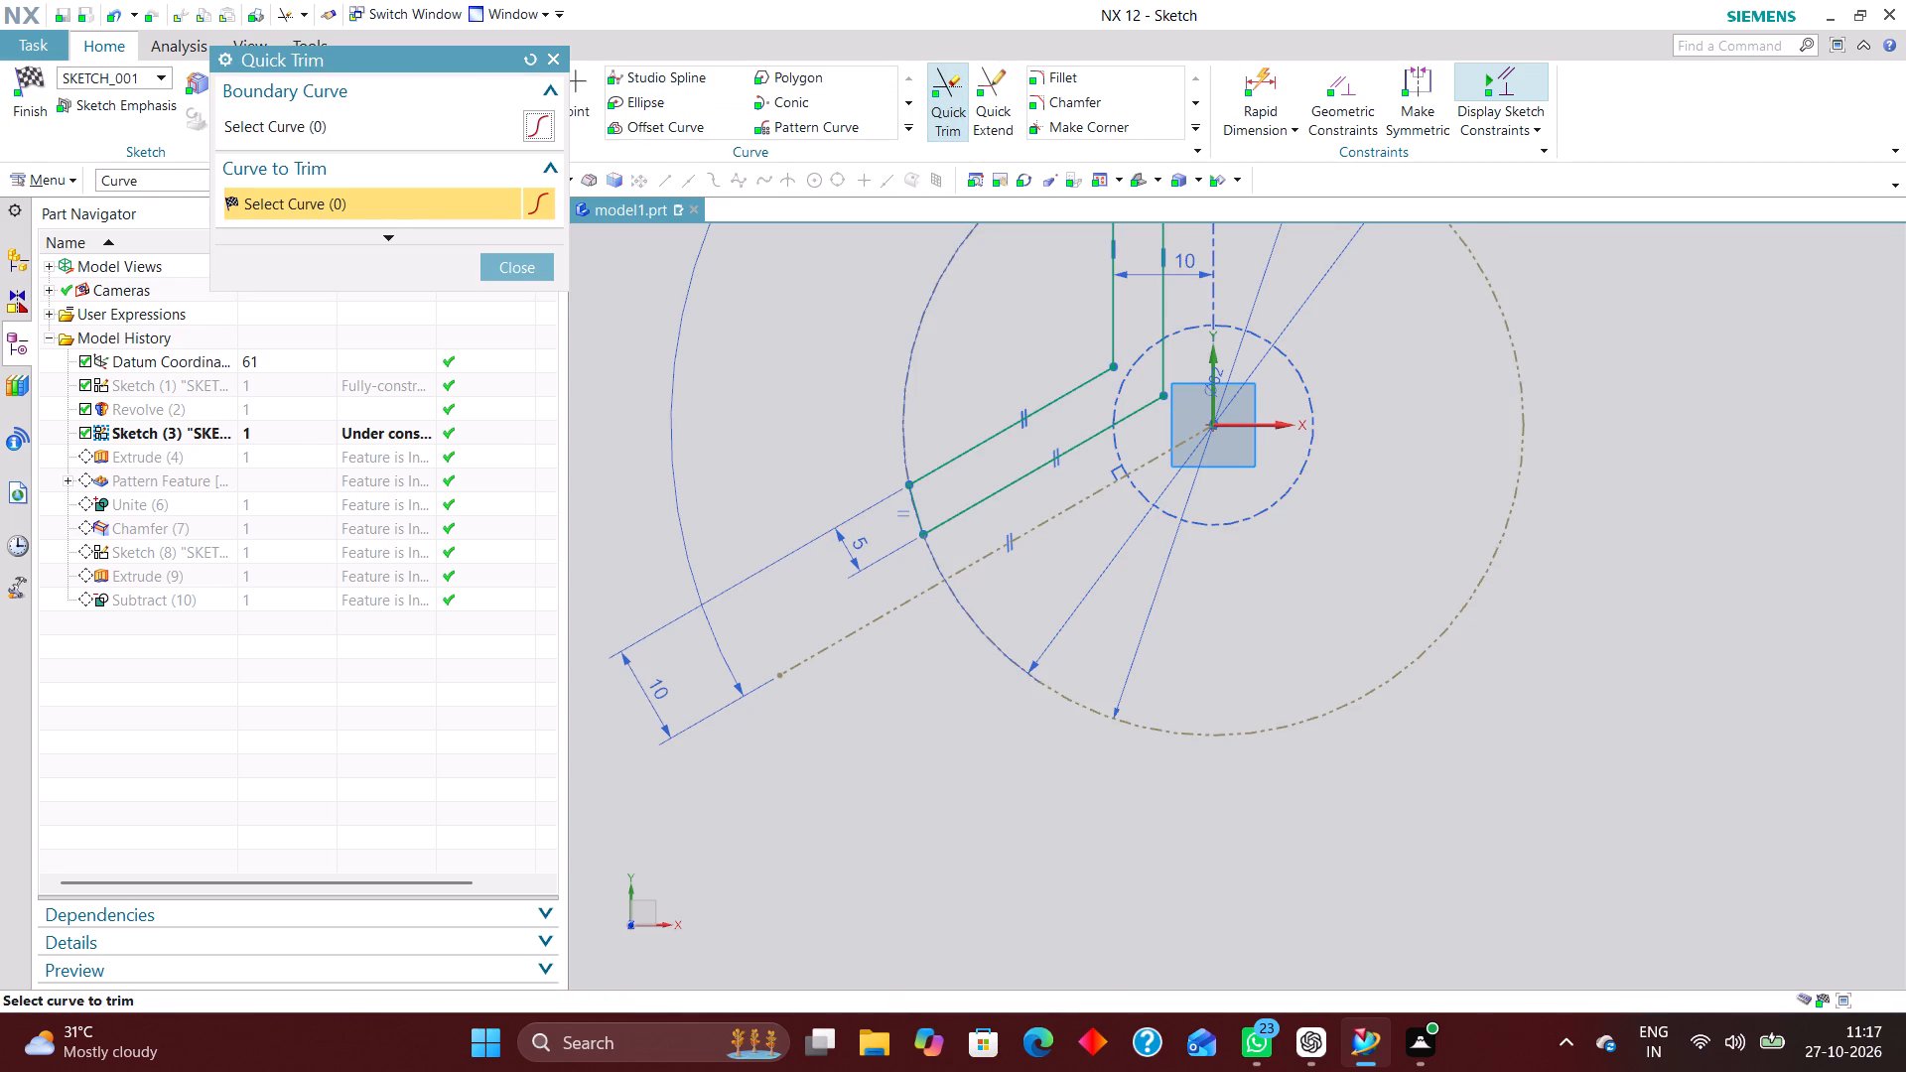
{"action": "left_click", "coordinate": [809, 658]}
{"action": "left_click", "coordinate": [536, 260]}
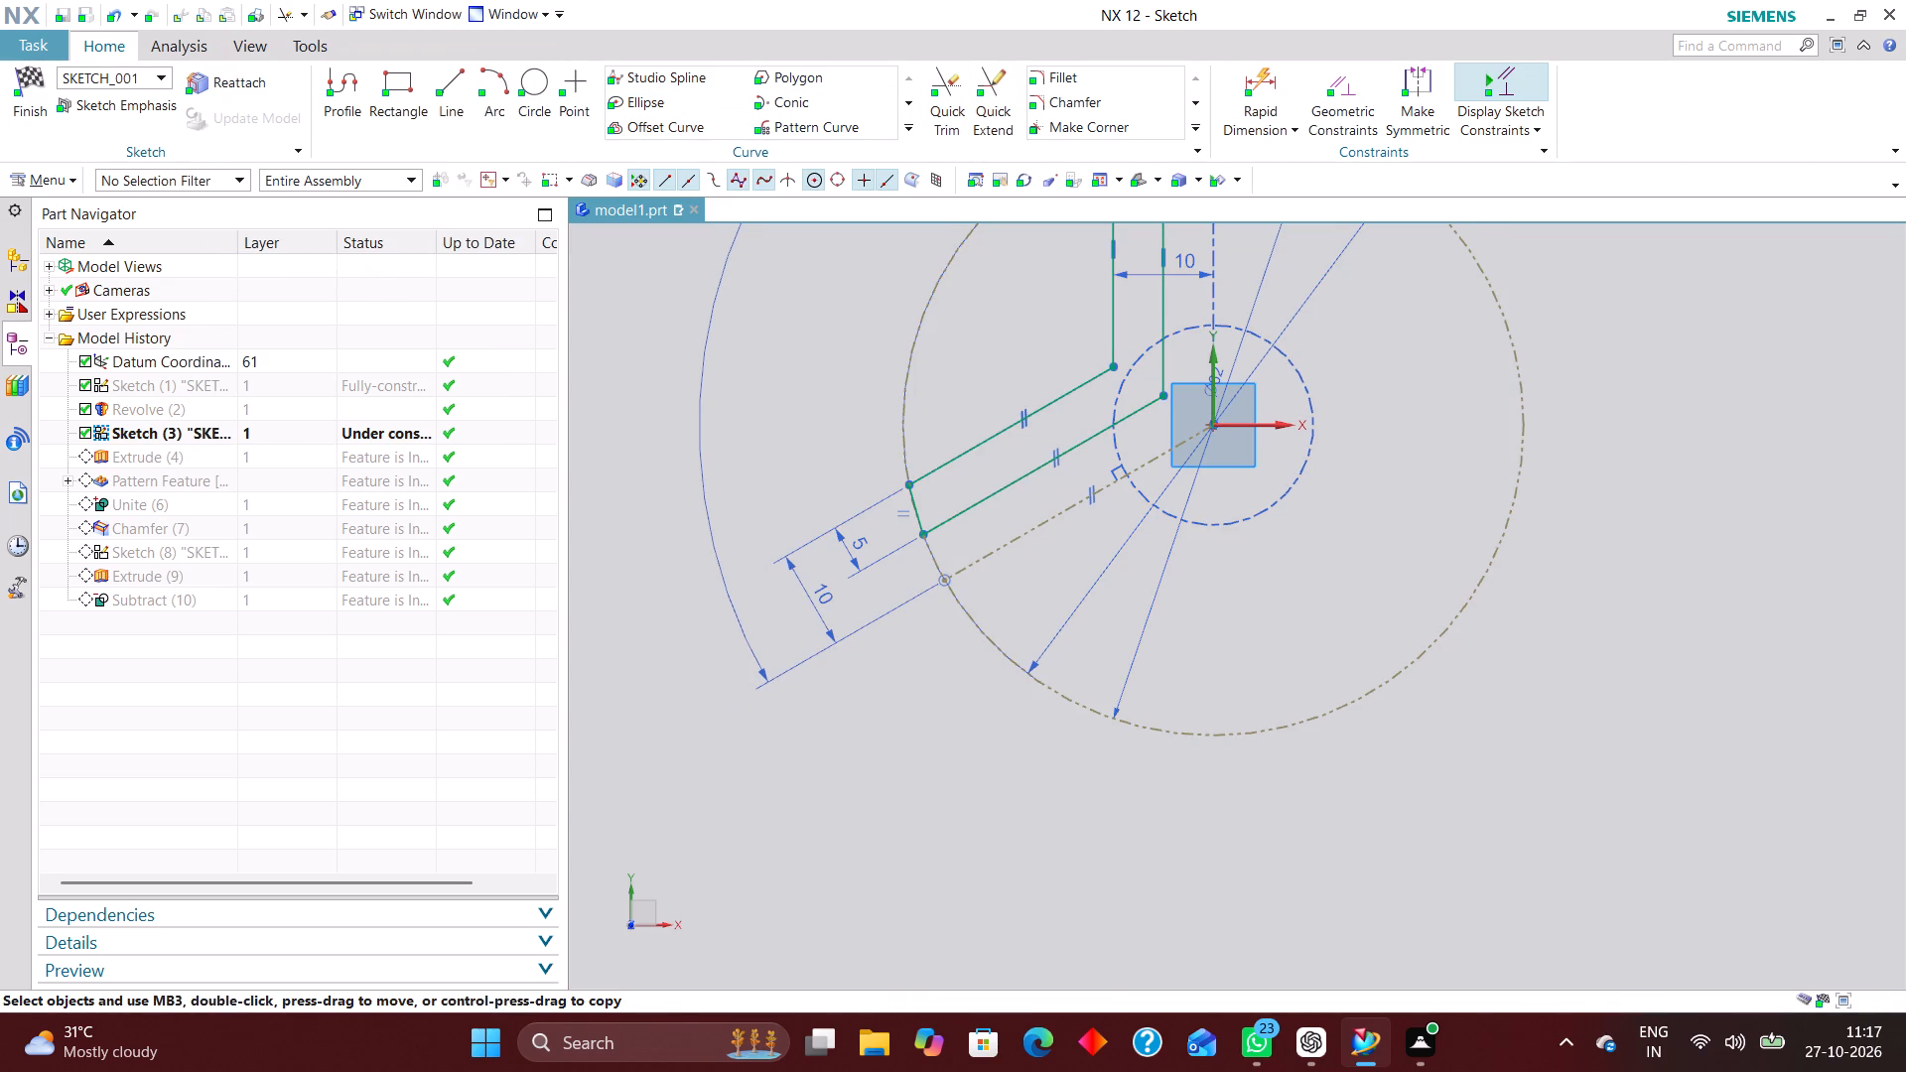
Finish the wall profile sketch and show the hidden united body again.
{"action": "right_click", "coordinate": [220, 463]}
{"action": "left_click", "coordinate": [30, 78]}
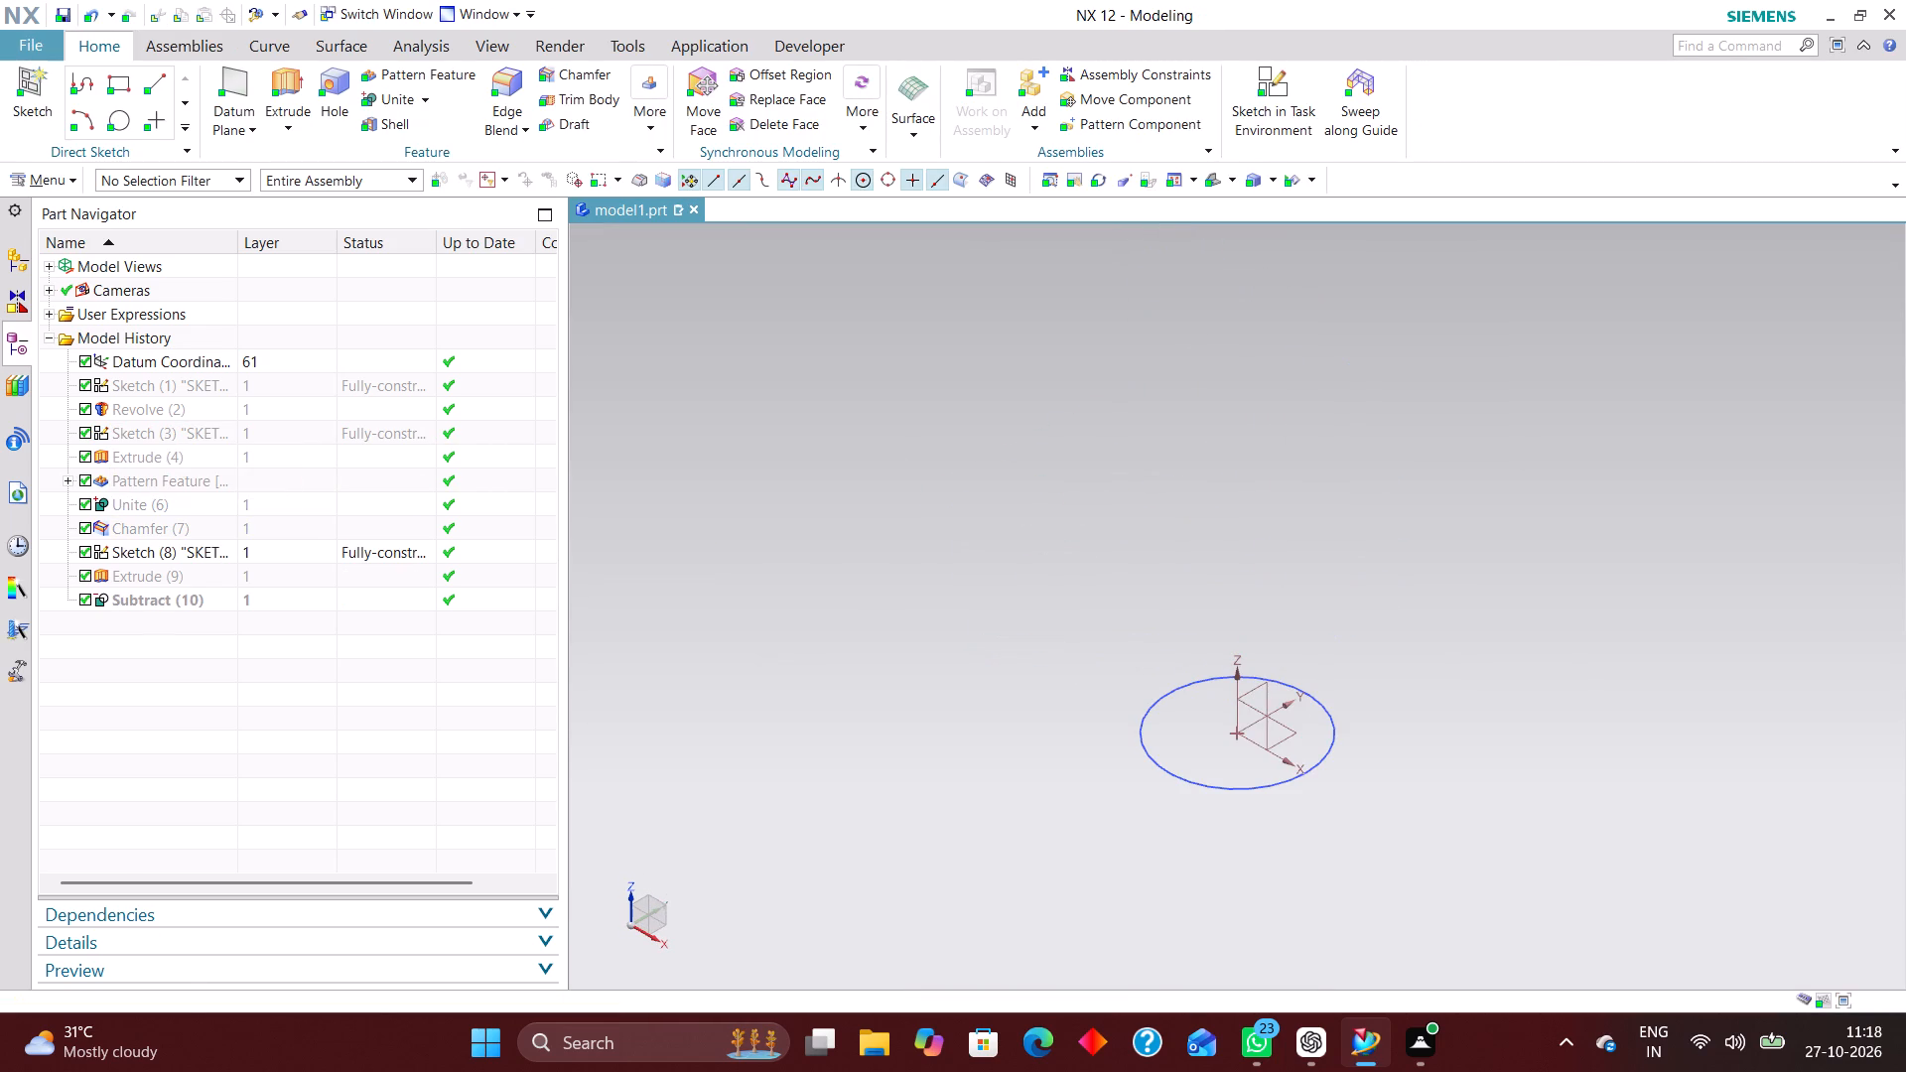
{"action": "right_click", "coordinate": [190, 503]}
{"action": "left_click", "coordinate": [232, 435]}
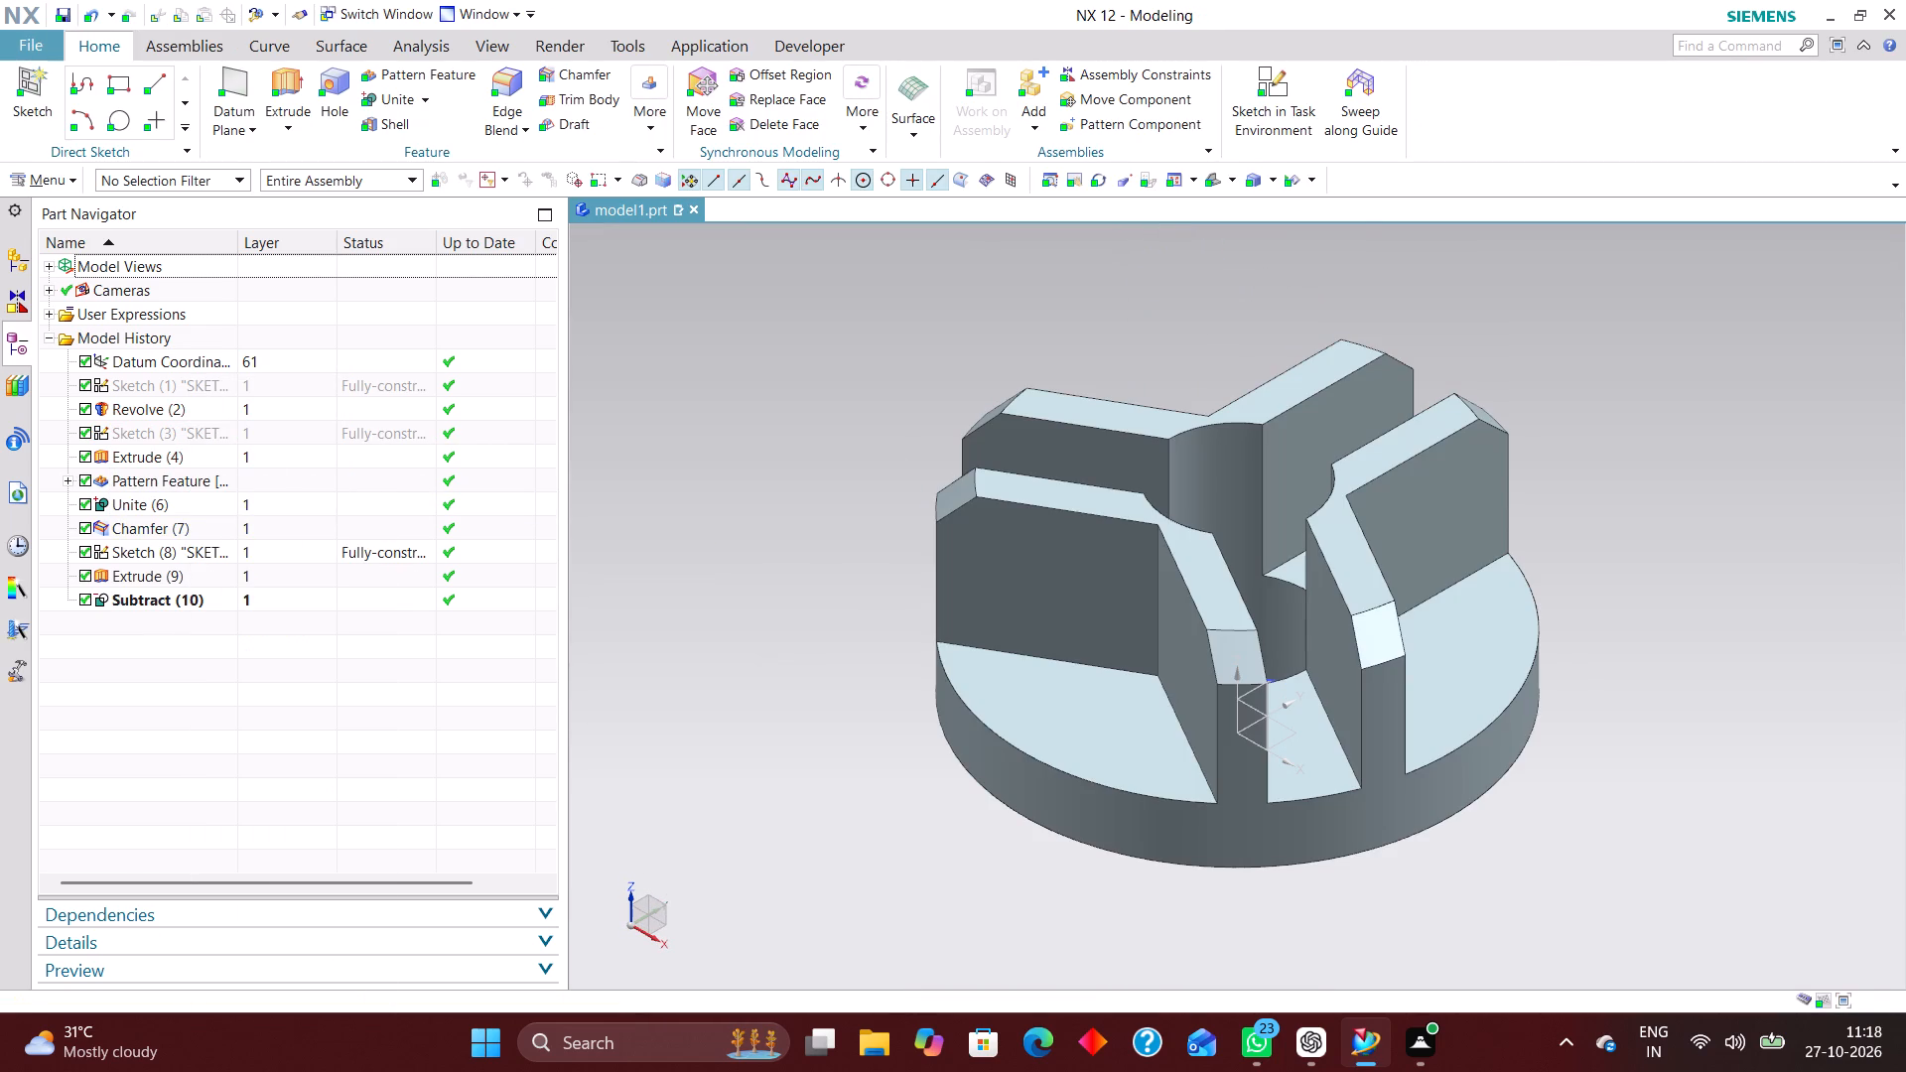
Hide the 20 mm circle sketch at the bore on the underside of the disc.
{"action": "middle_click_drag", "start_coordinate": [1044, 837], "coordinate": [1067, 731]}
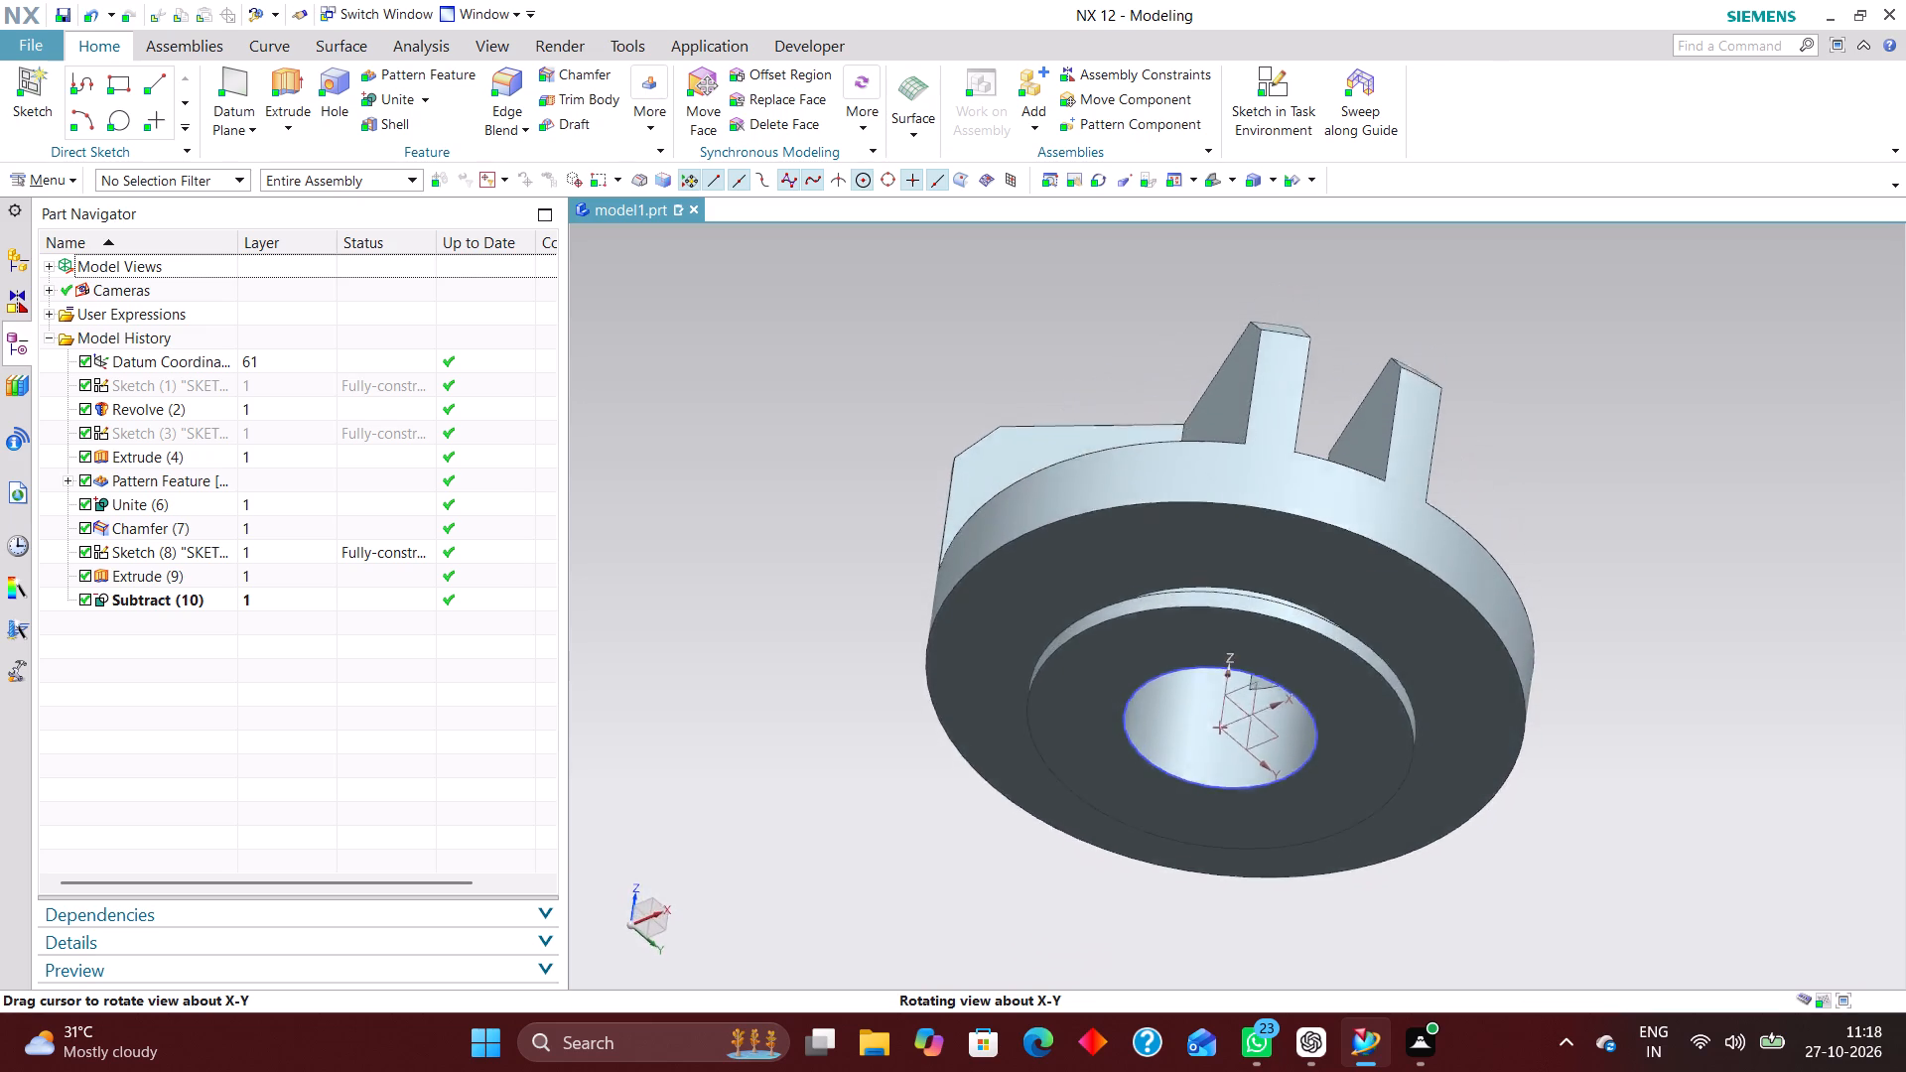
{"action": "middle_click_drag", "start_coordinate": [1067, 731], "coordinate": [1063, 705]}
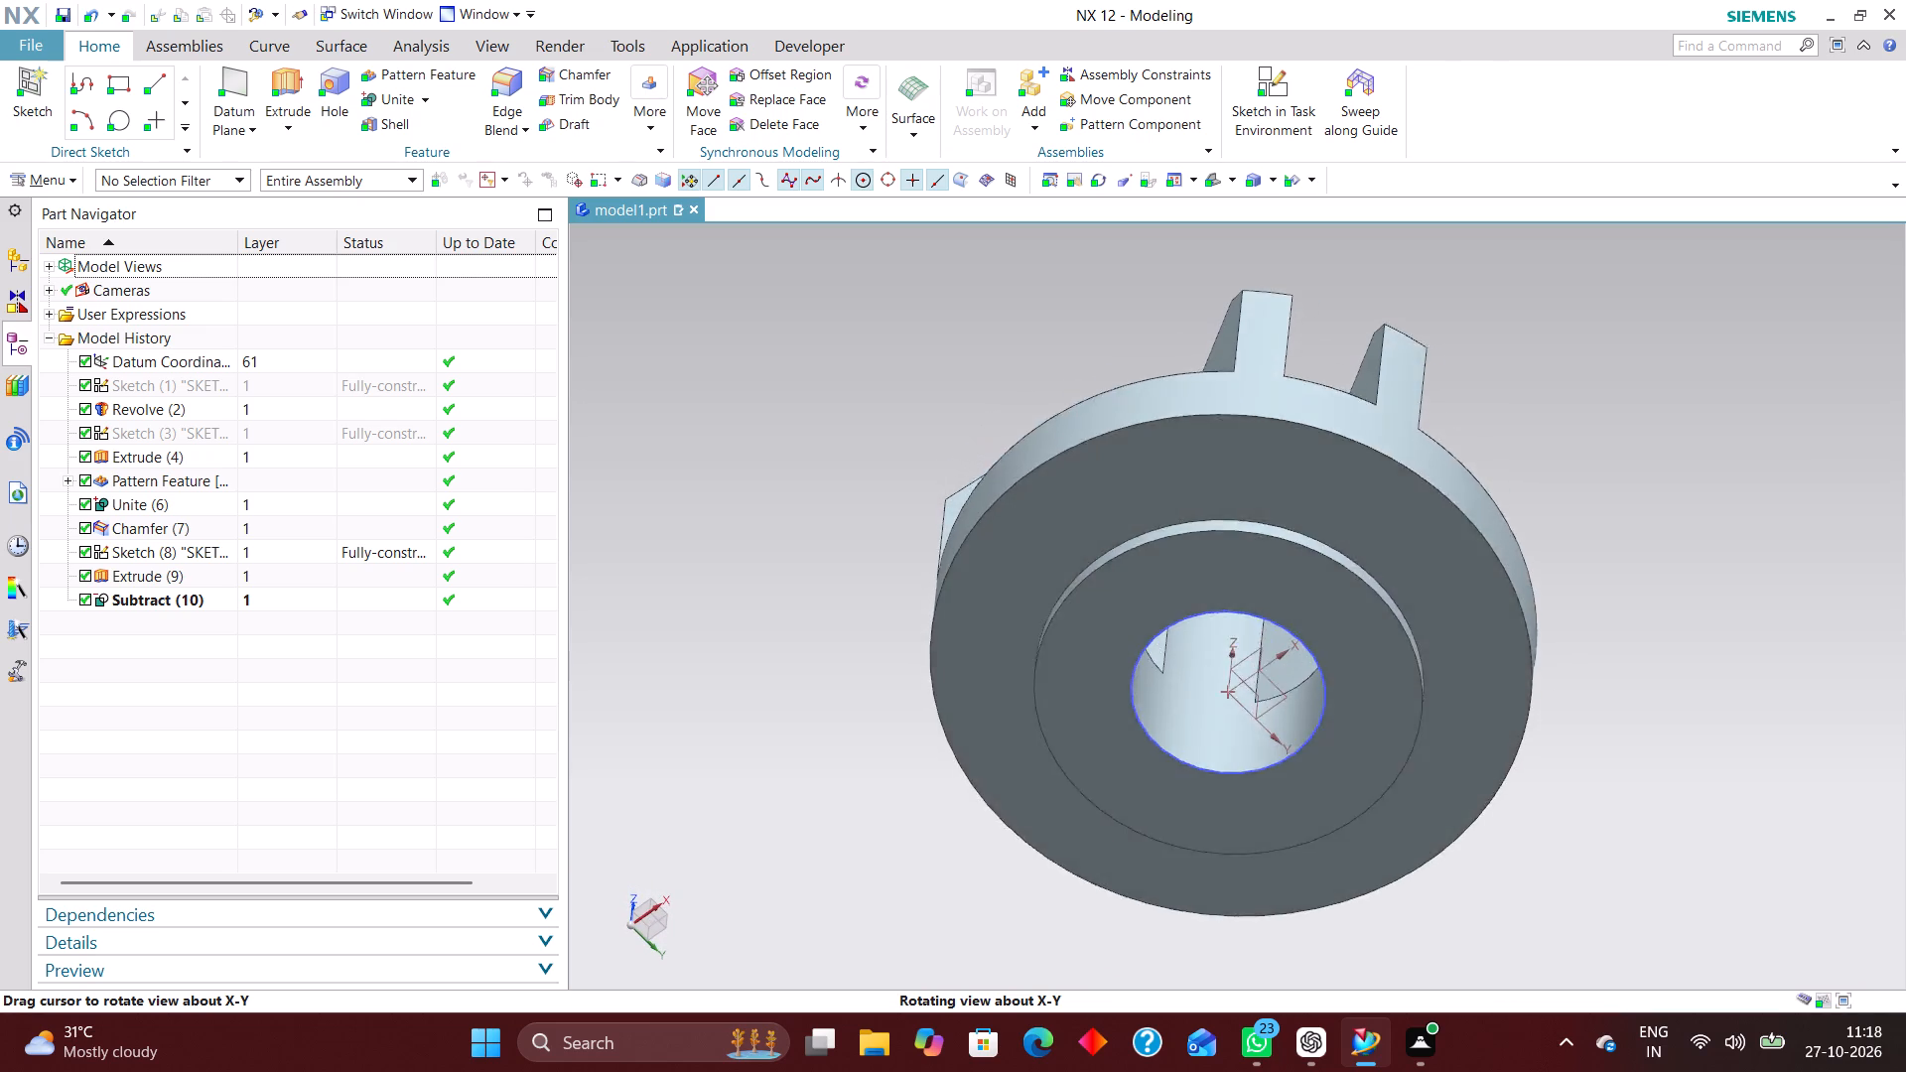
{"action": "middle_click_drag", "start_coordinate": [1063, 705], "coordinate": [1063, 704]}
{"action": "right_click_drag", "start_coordinate": [1158, 735], "coordinate": [1162, 786]}
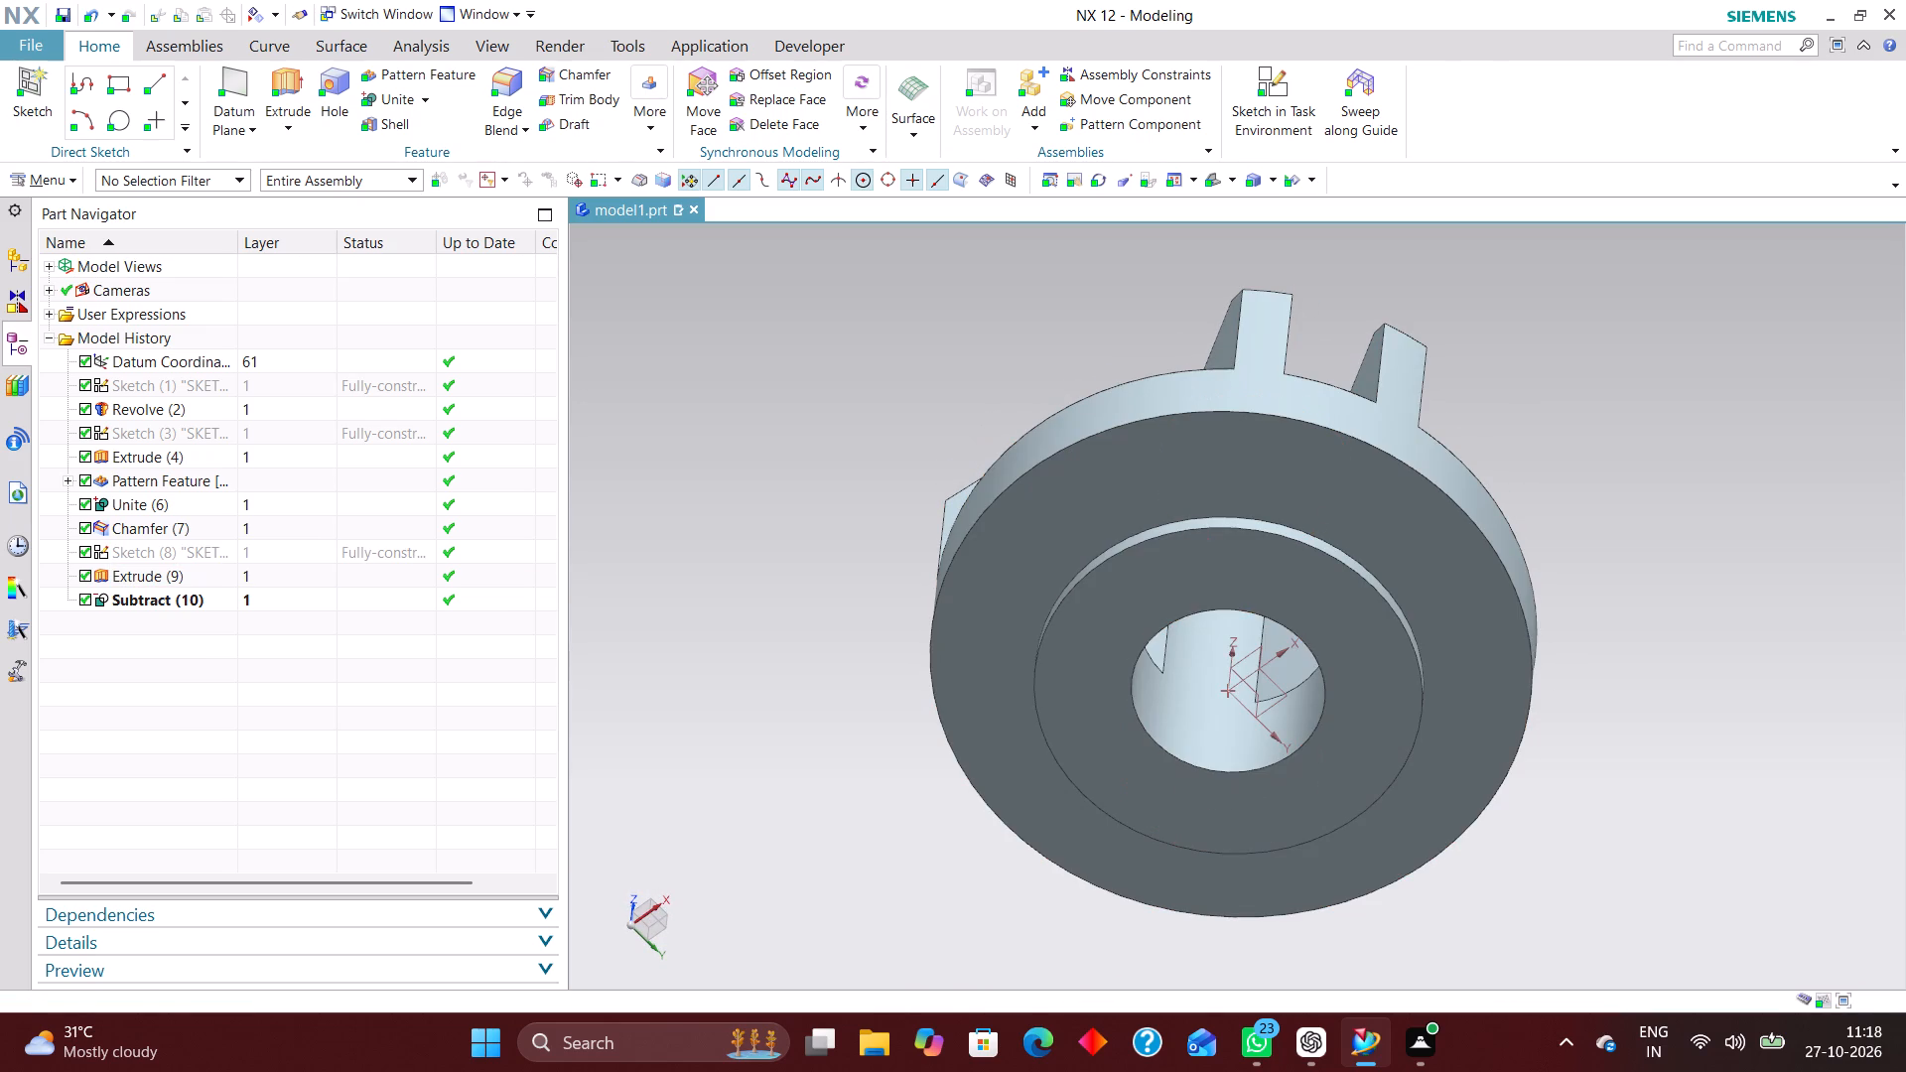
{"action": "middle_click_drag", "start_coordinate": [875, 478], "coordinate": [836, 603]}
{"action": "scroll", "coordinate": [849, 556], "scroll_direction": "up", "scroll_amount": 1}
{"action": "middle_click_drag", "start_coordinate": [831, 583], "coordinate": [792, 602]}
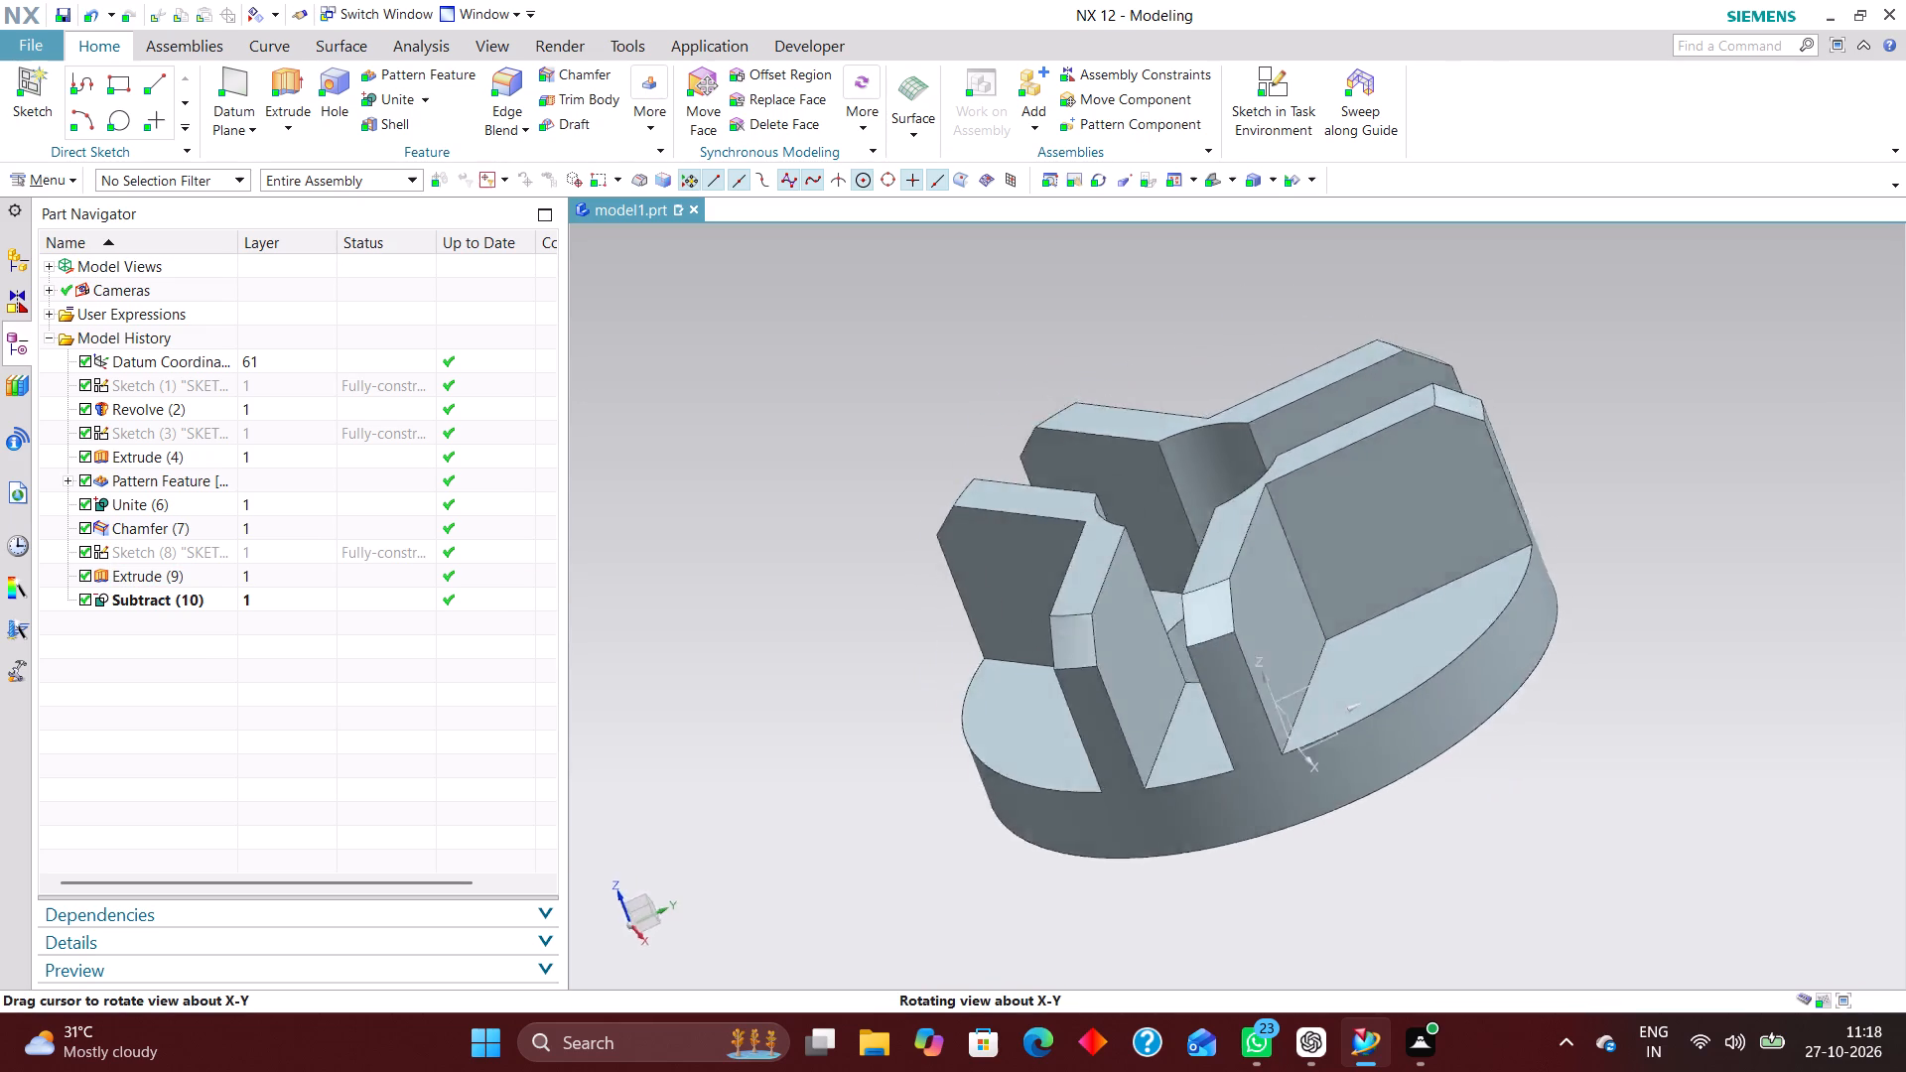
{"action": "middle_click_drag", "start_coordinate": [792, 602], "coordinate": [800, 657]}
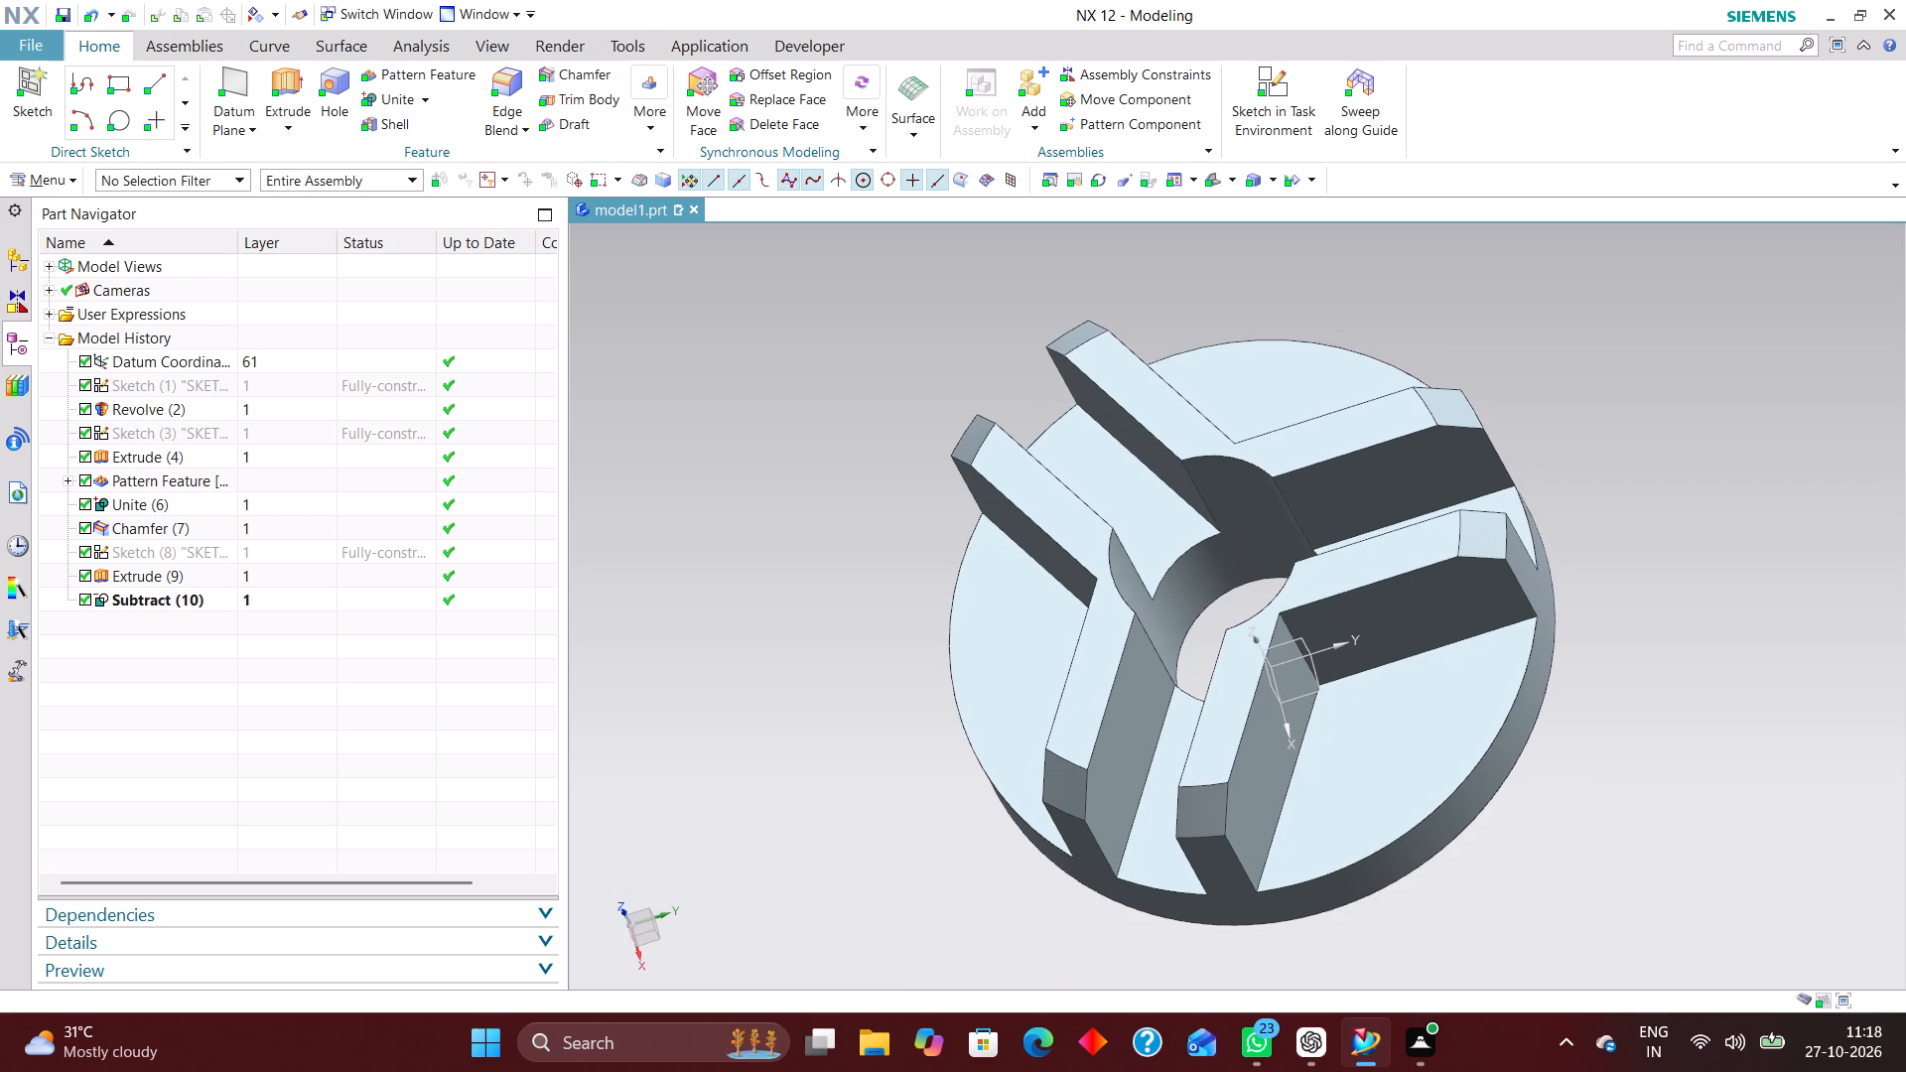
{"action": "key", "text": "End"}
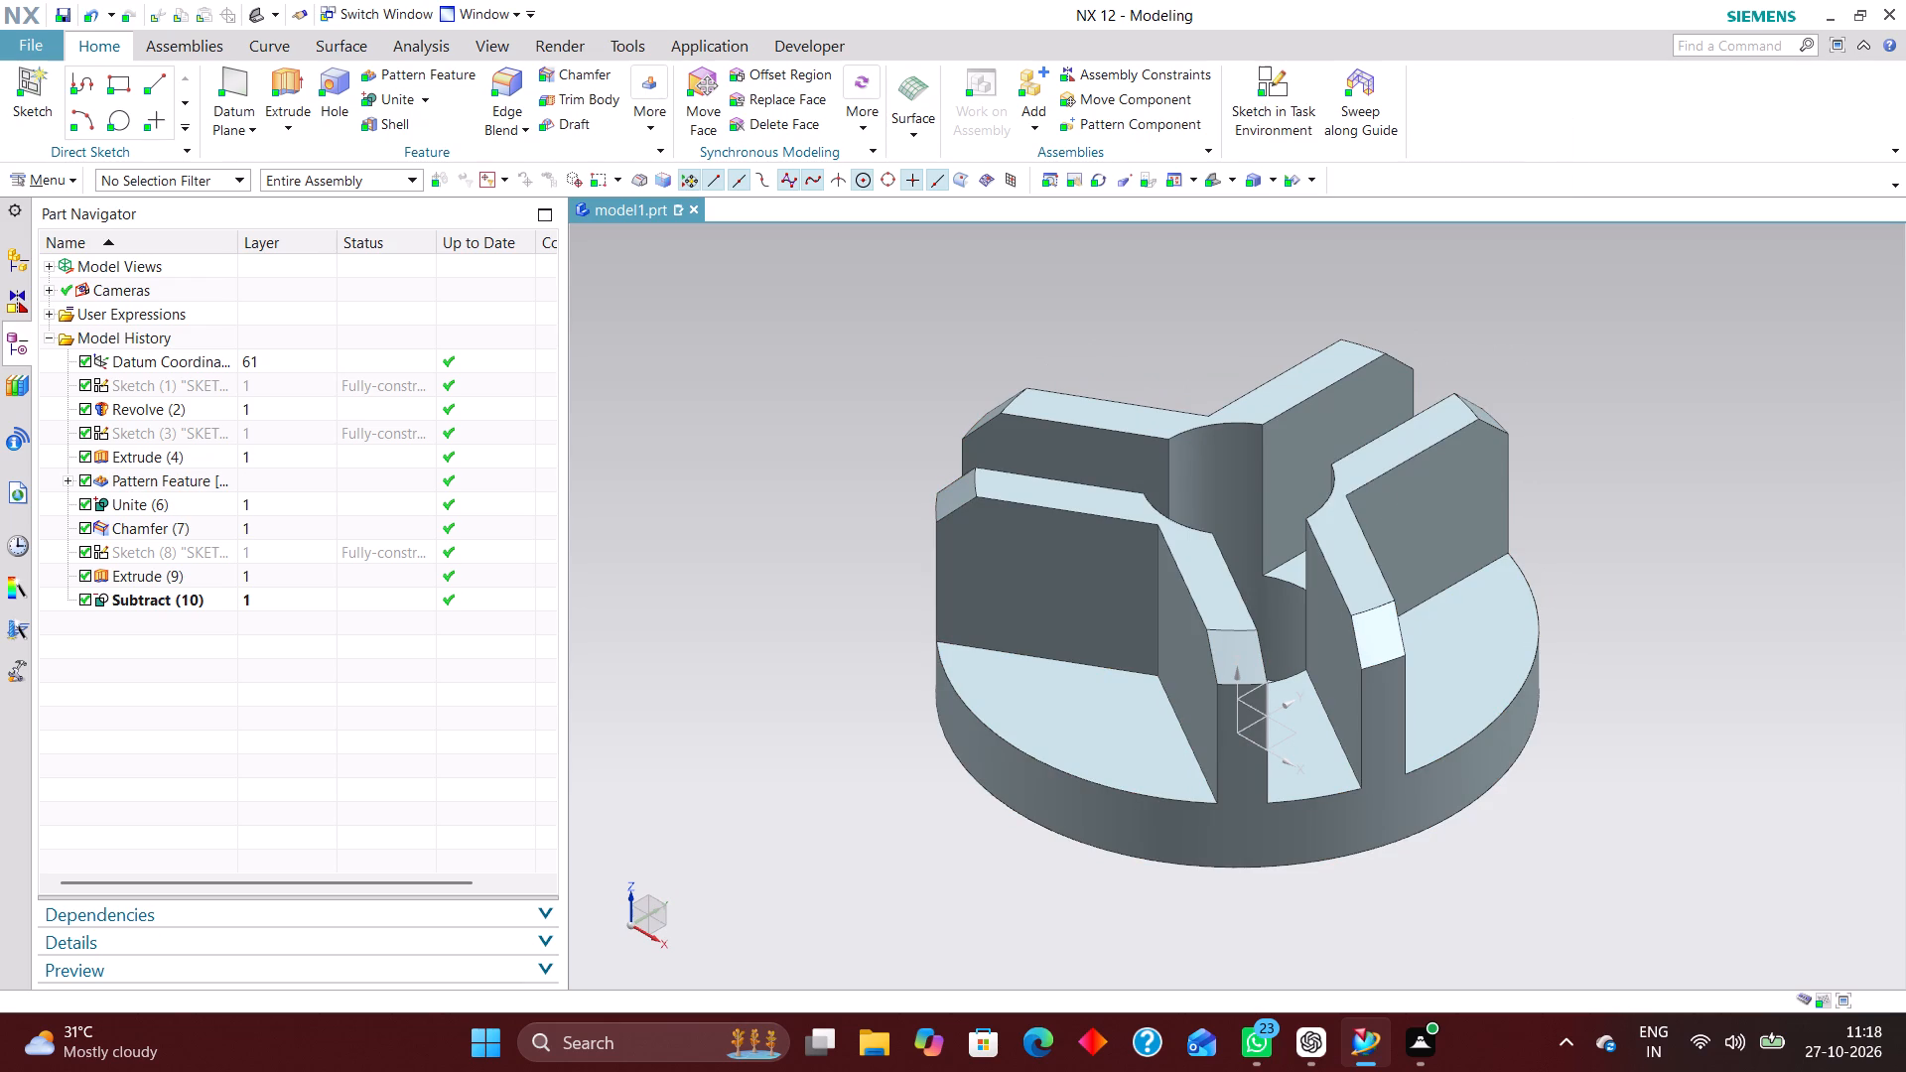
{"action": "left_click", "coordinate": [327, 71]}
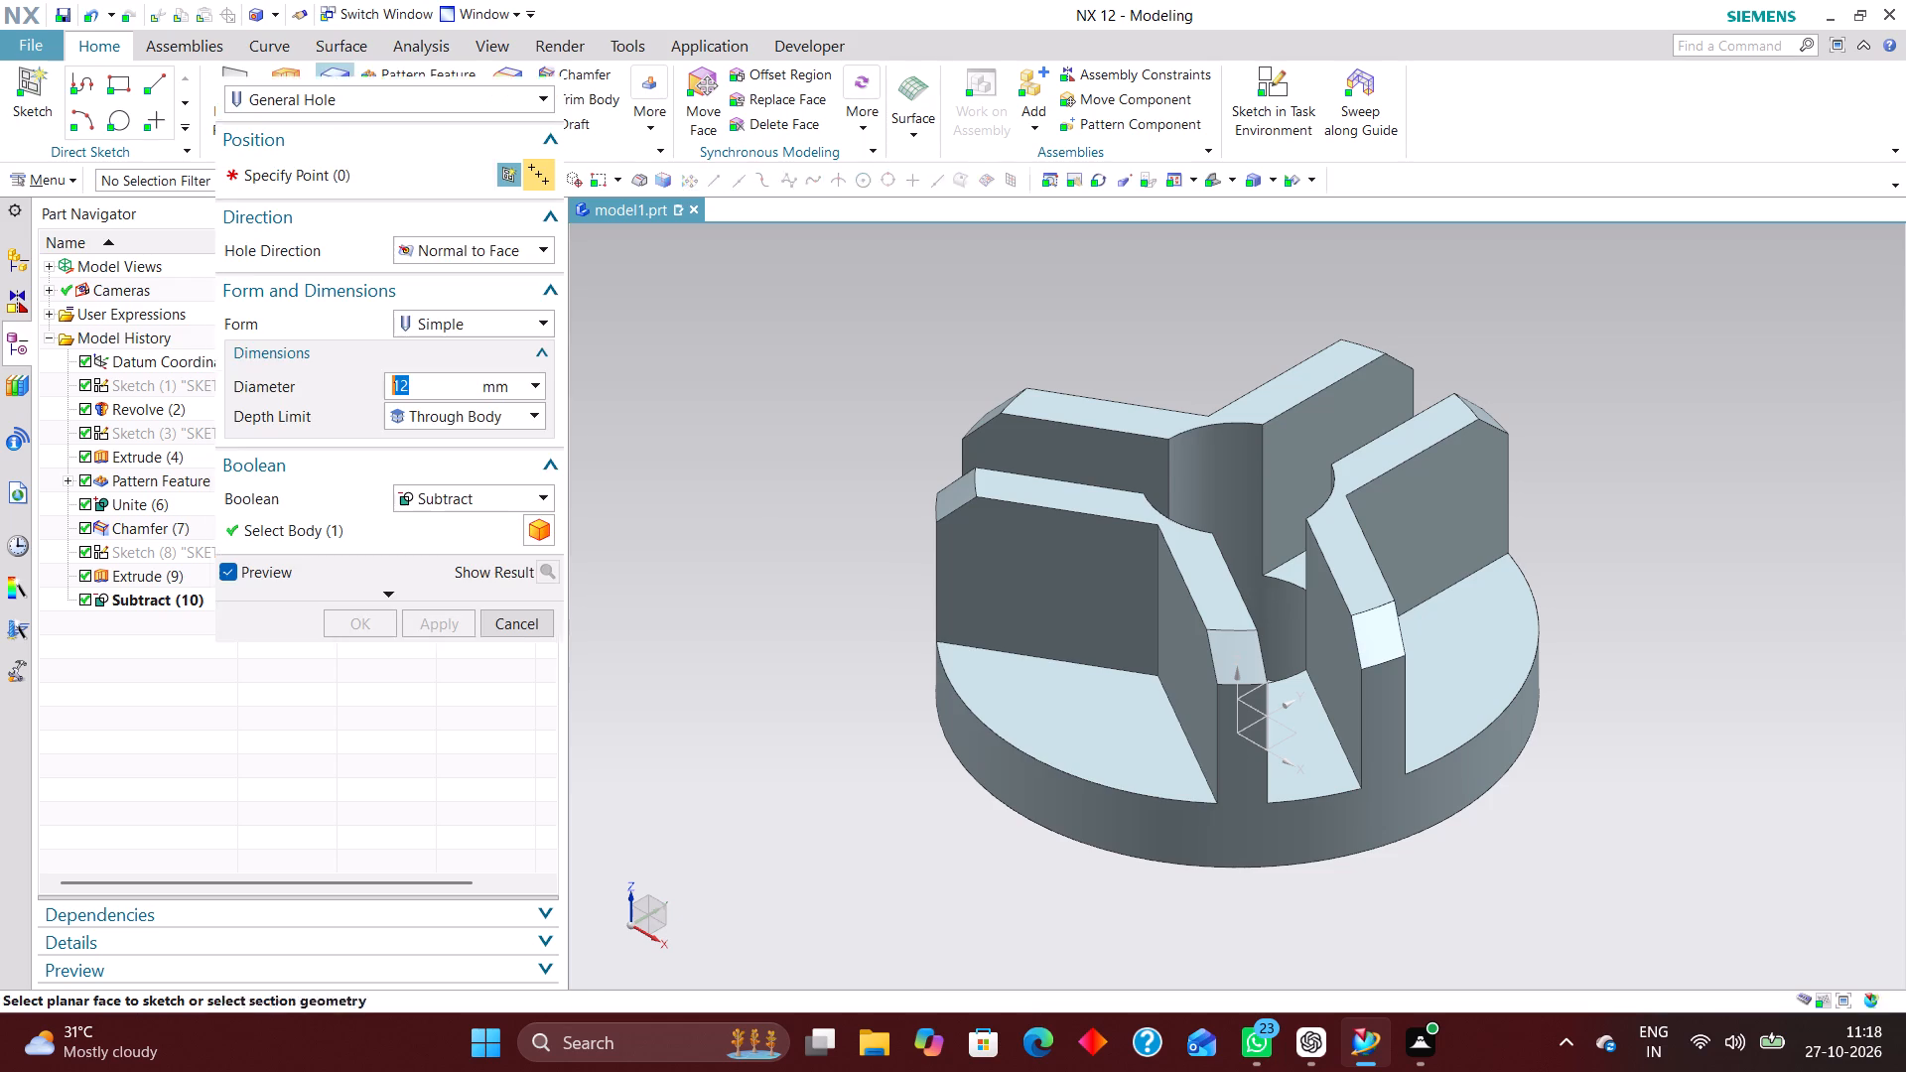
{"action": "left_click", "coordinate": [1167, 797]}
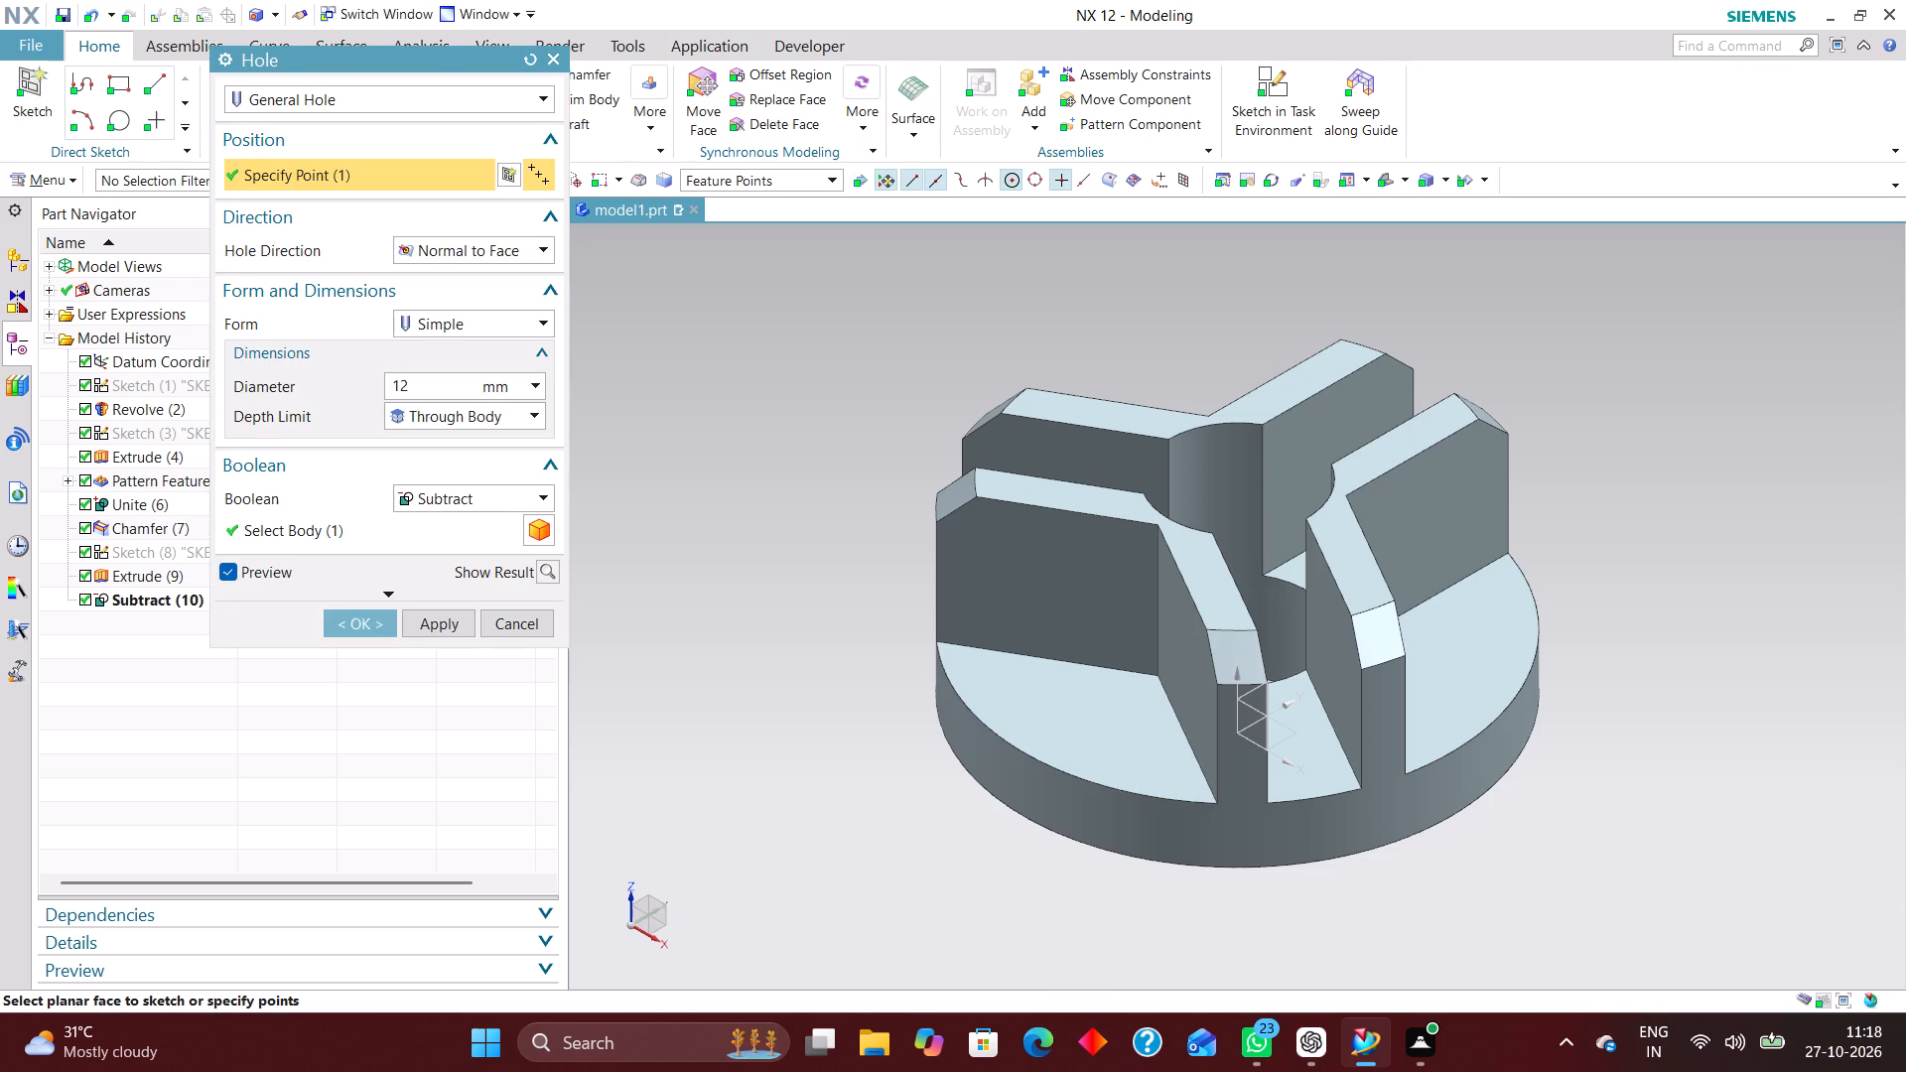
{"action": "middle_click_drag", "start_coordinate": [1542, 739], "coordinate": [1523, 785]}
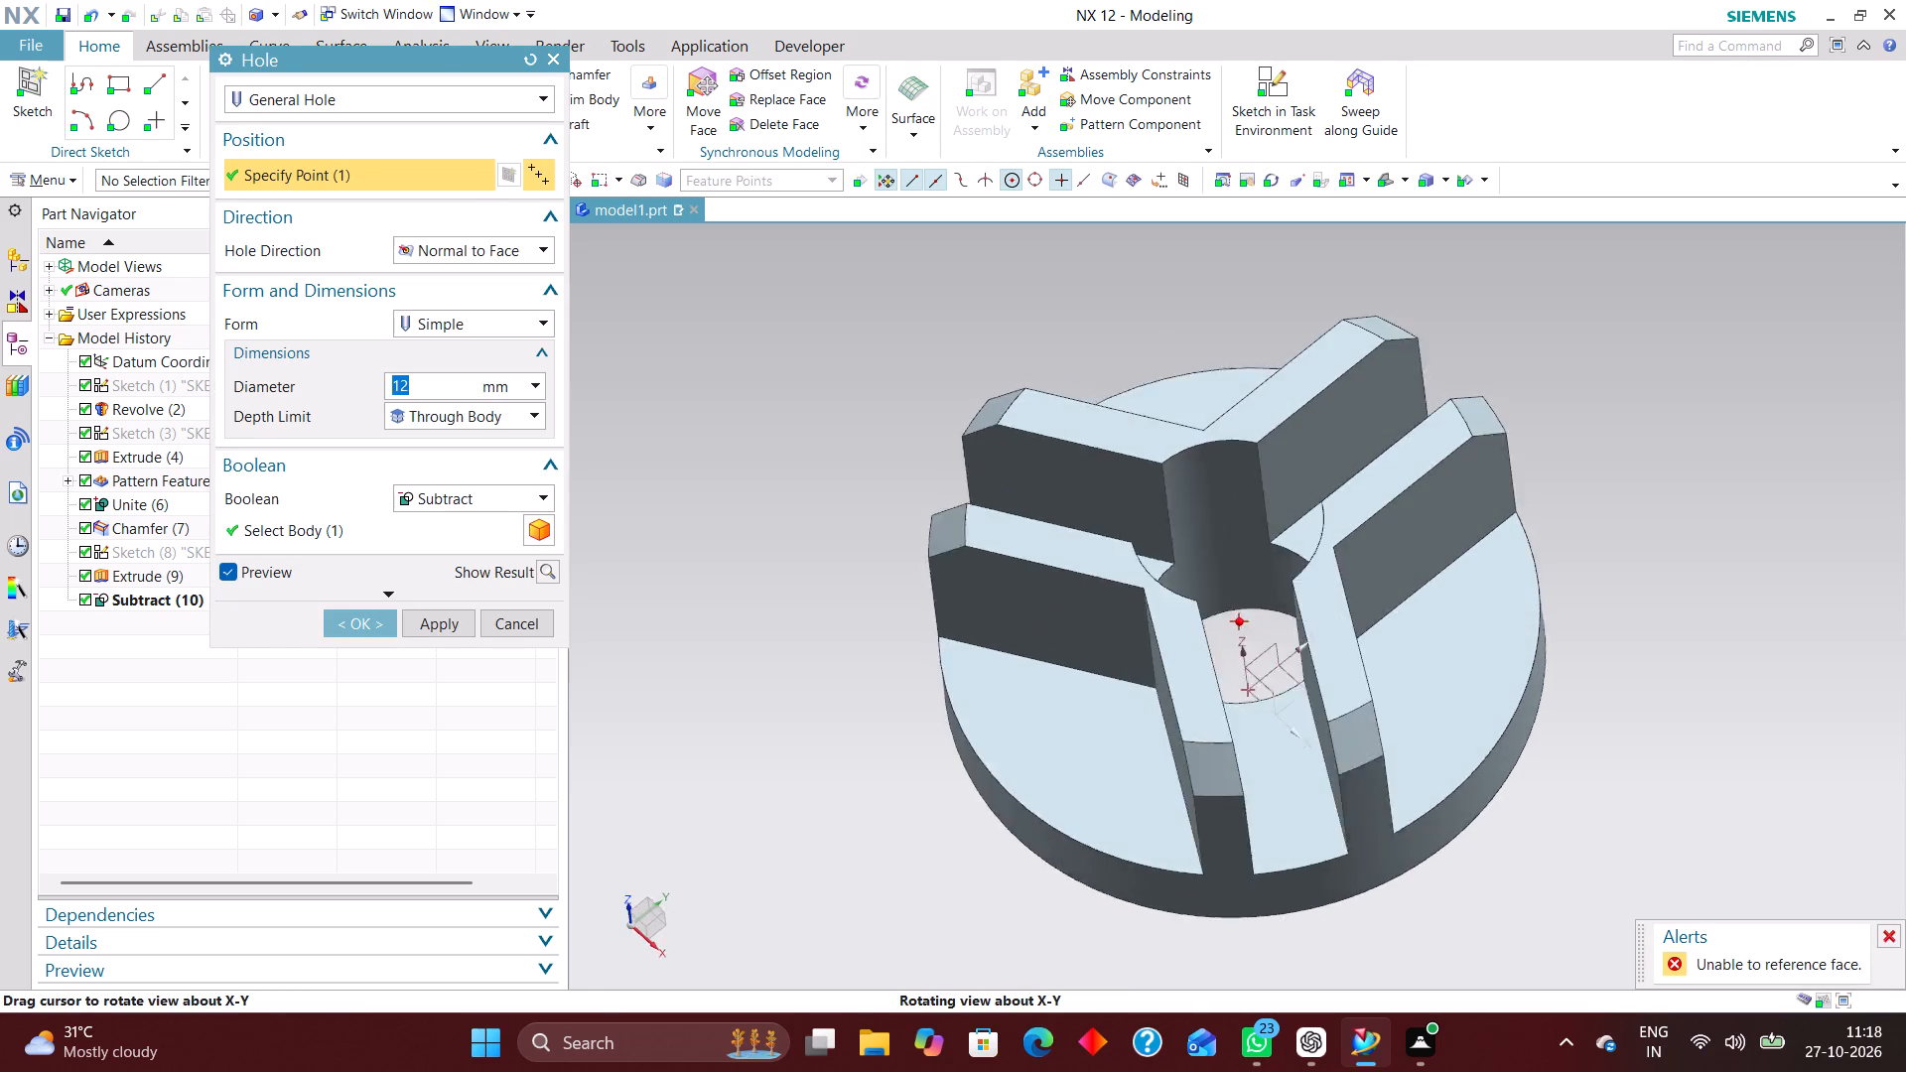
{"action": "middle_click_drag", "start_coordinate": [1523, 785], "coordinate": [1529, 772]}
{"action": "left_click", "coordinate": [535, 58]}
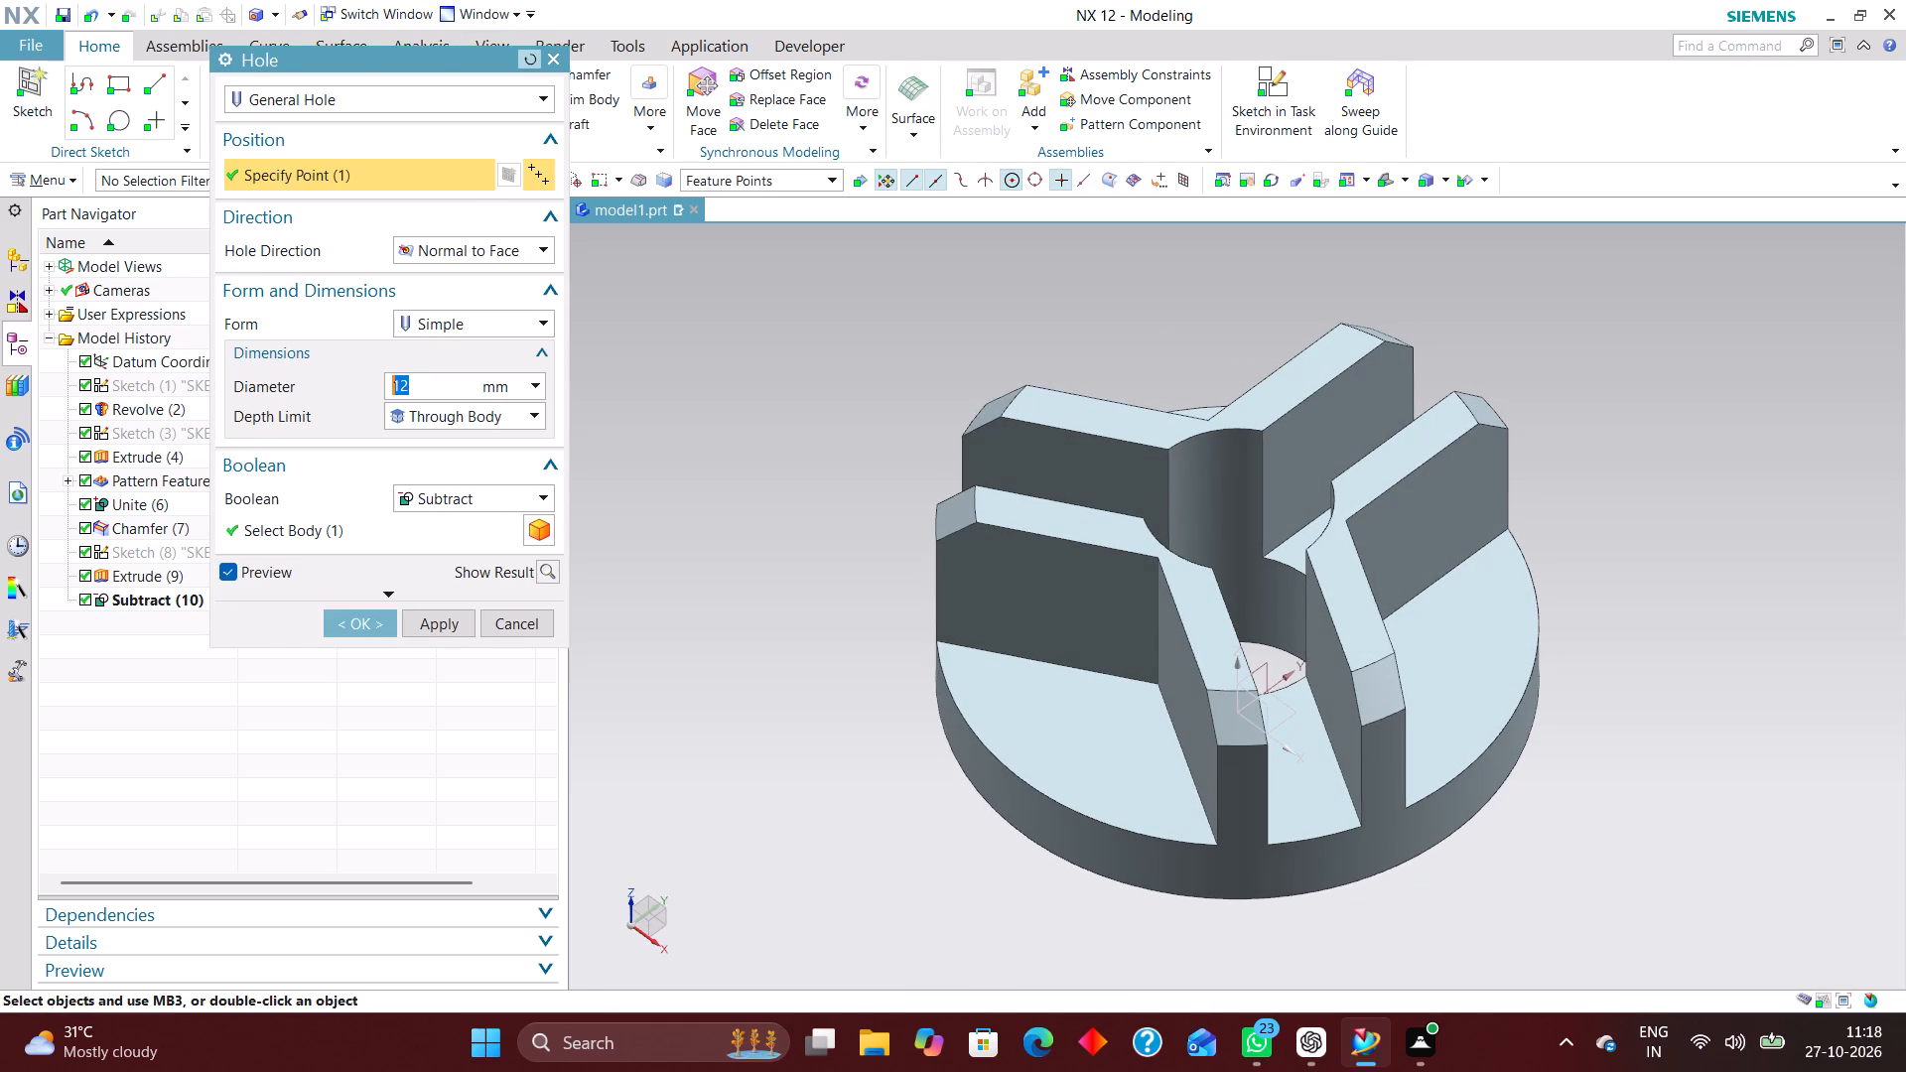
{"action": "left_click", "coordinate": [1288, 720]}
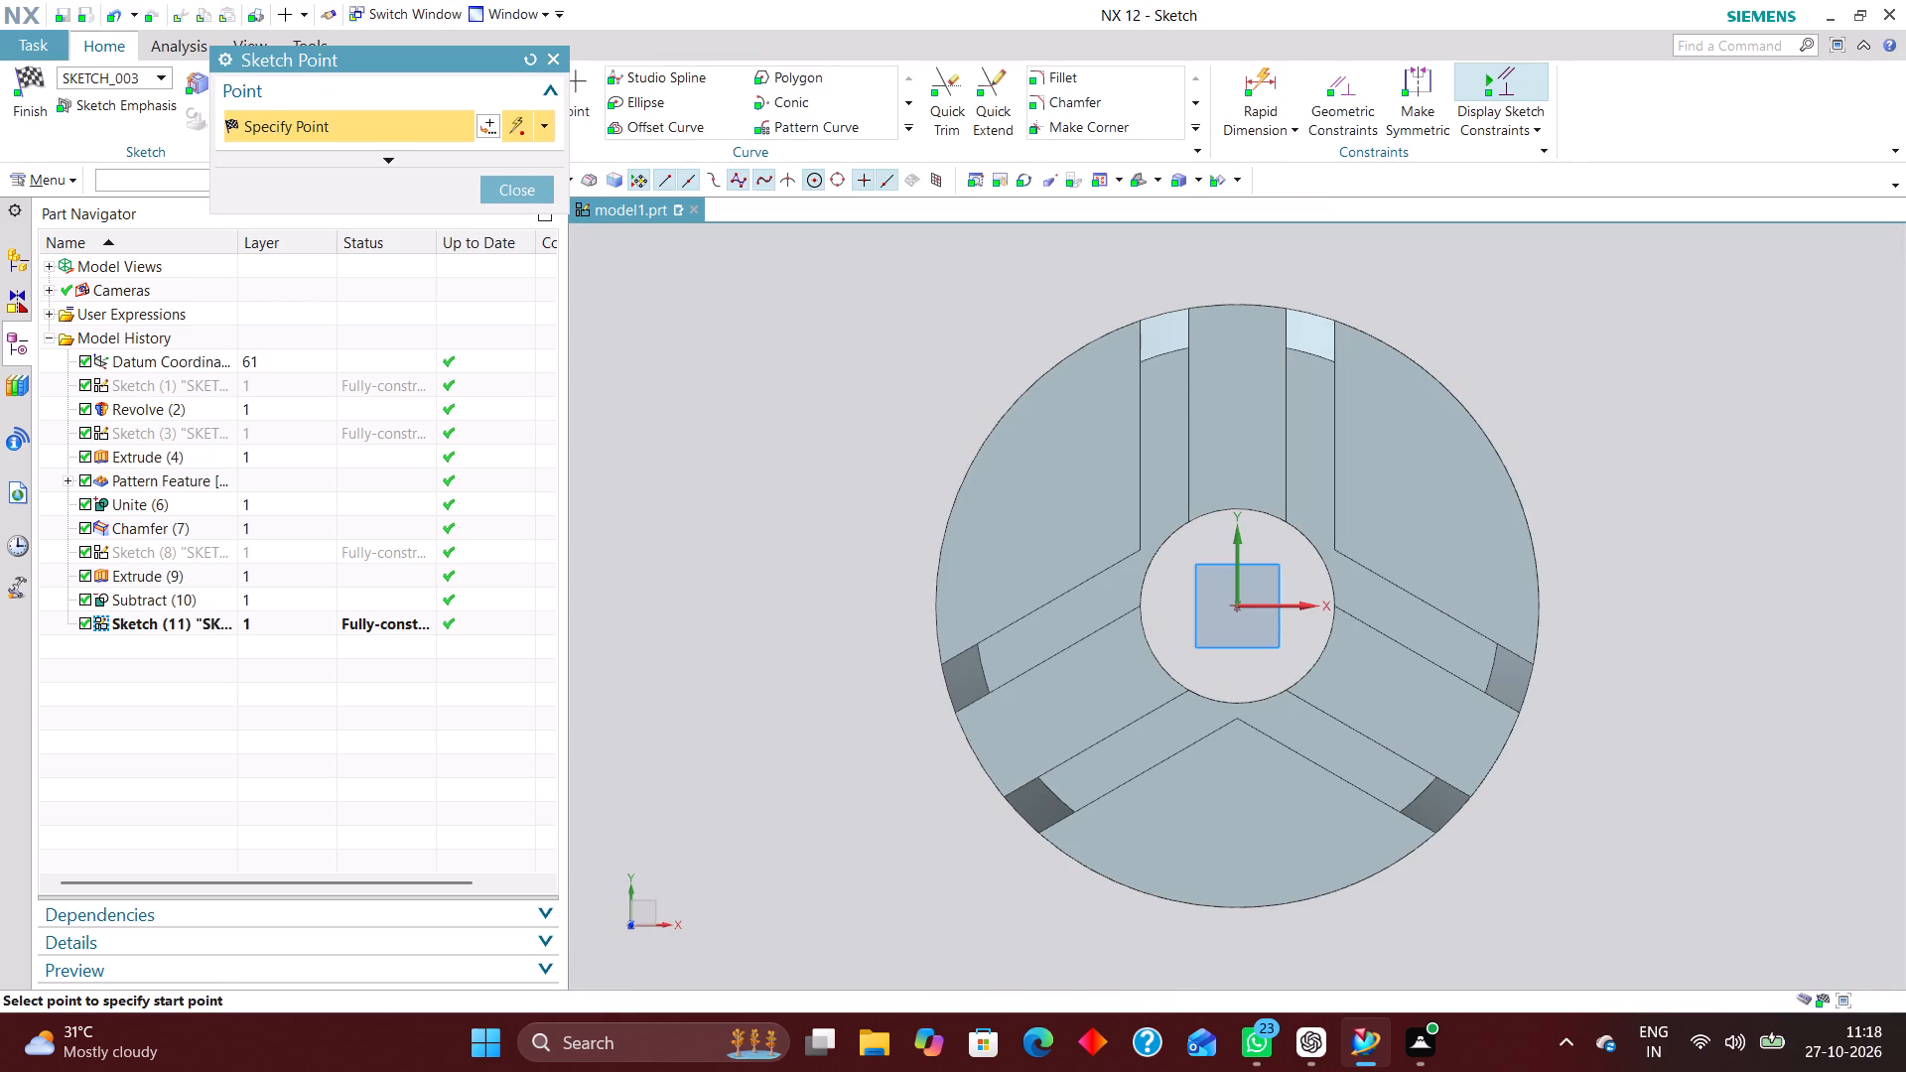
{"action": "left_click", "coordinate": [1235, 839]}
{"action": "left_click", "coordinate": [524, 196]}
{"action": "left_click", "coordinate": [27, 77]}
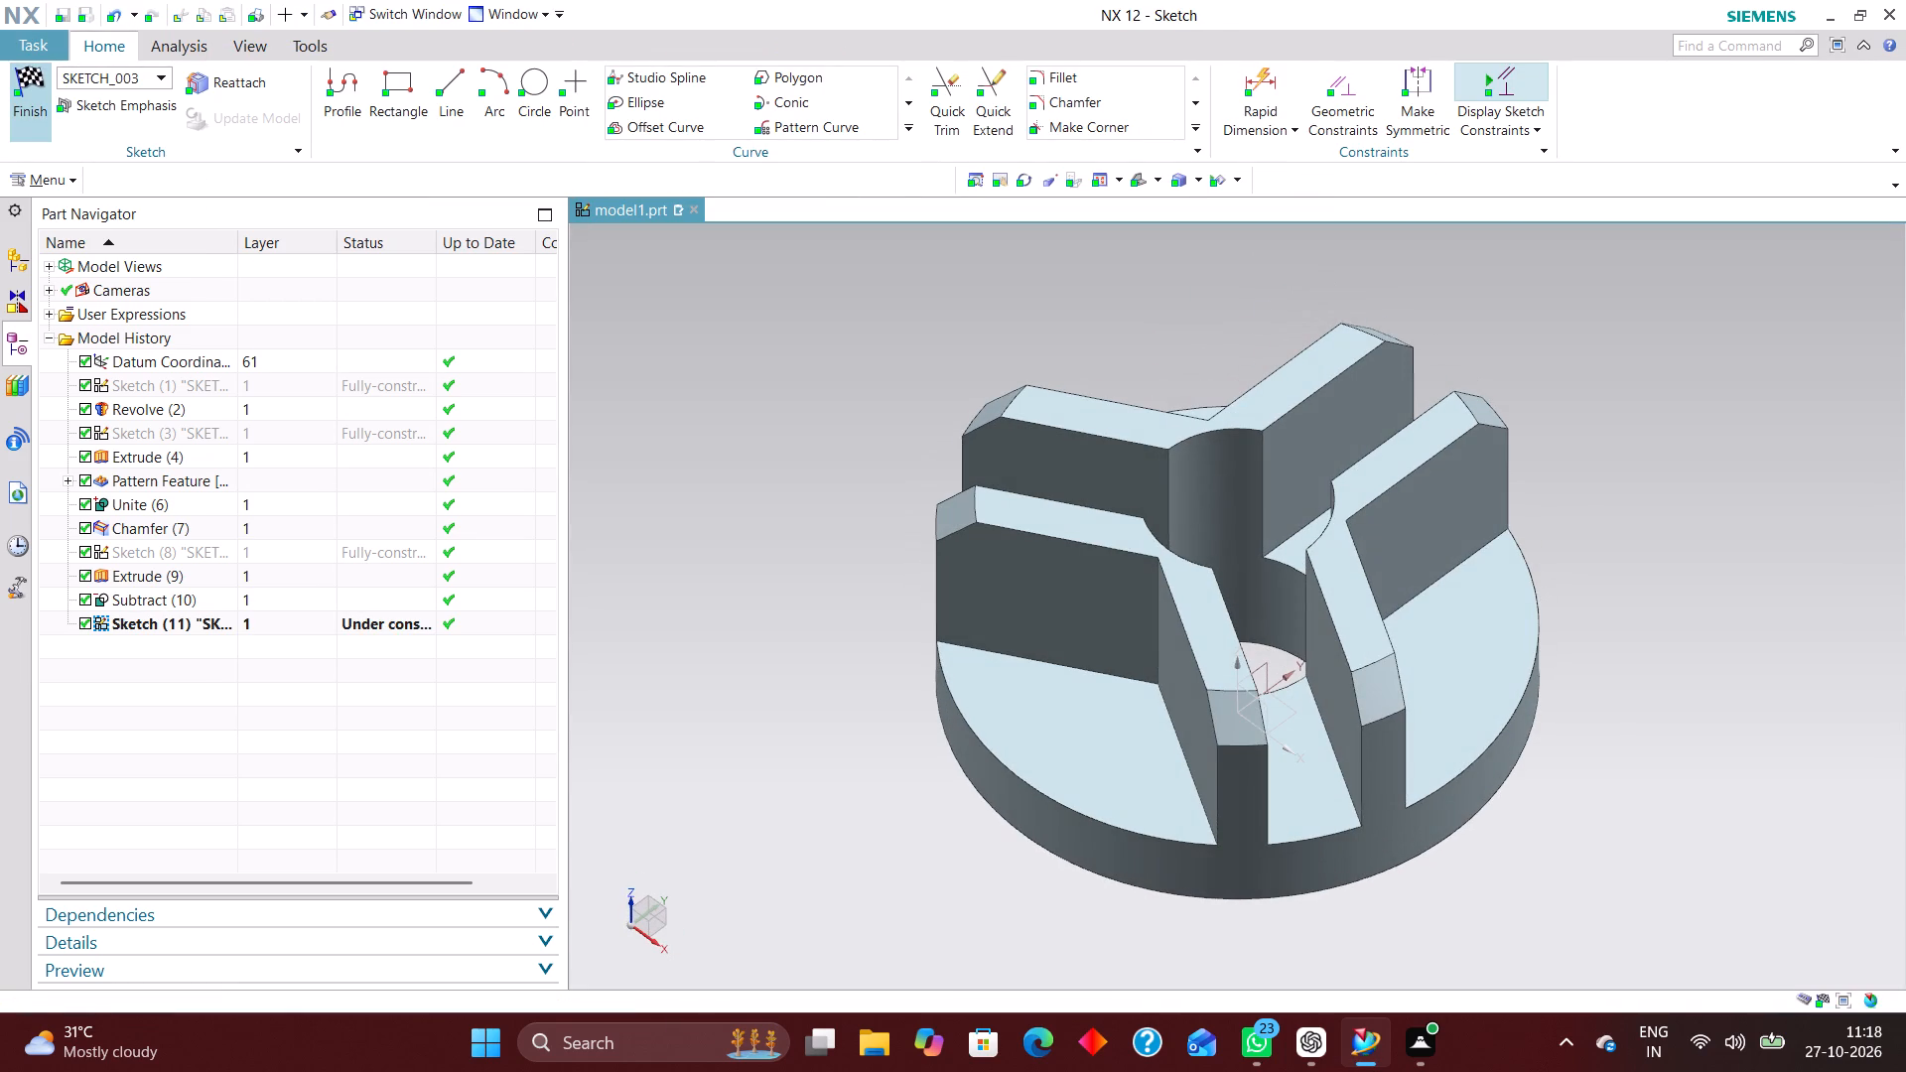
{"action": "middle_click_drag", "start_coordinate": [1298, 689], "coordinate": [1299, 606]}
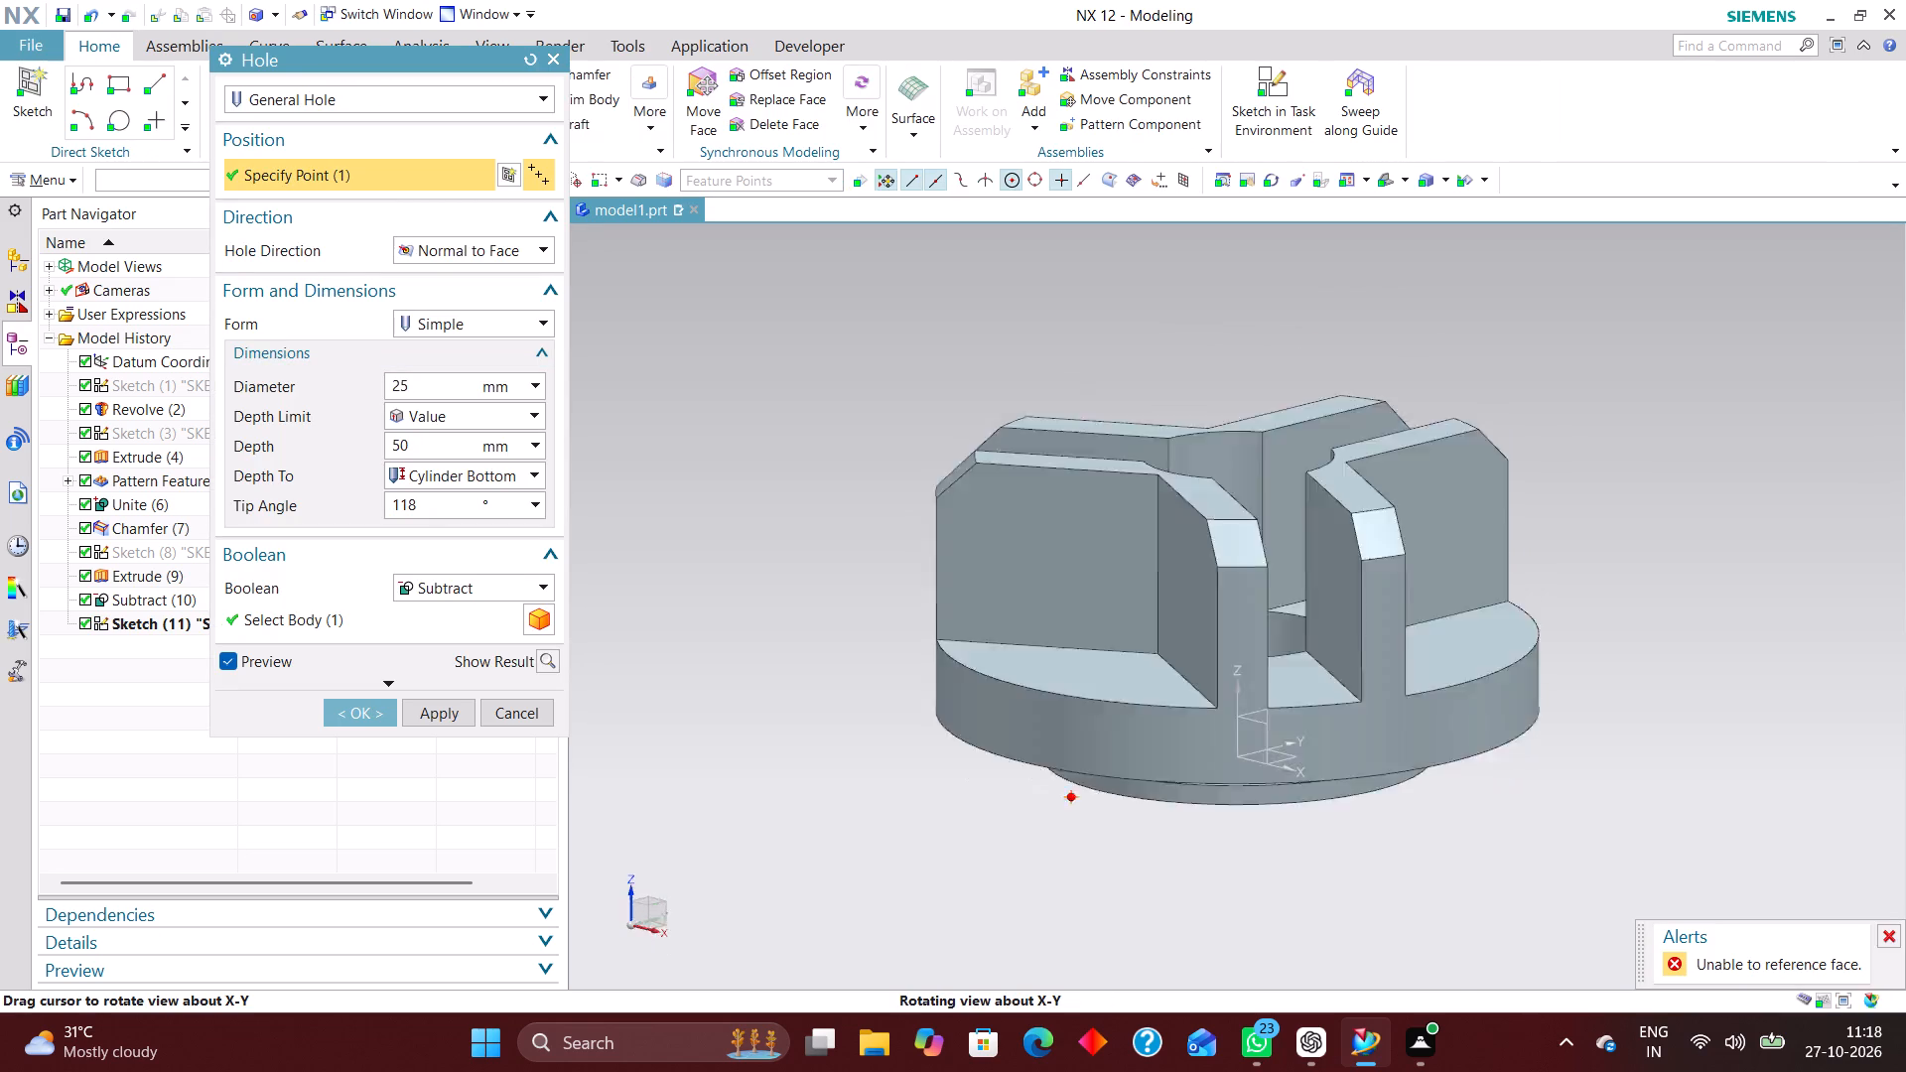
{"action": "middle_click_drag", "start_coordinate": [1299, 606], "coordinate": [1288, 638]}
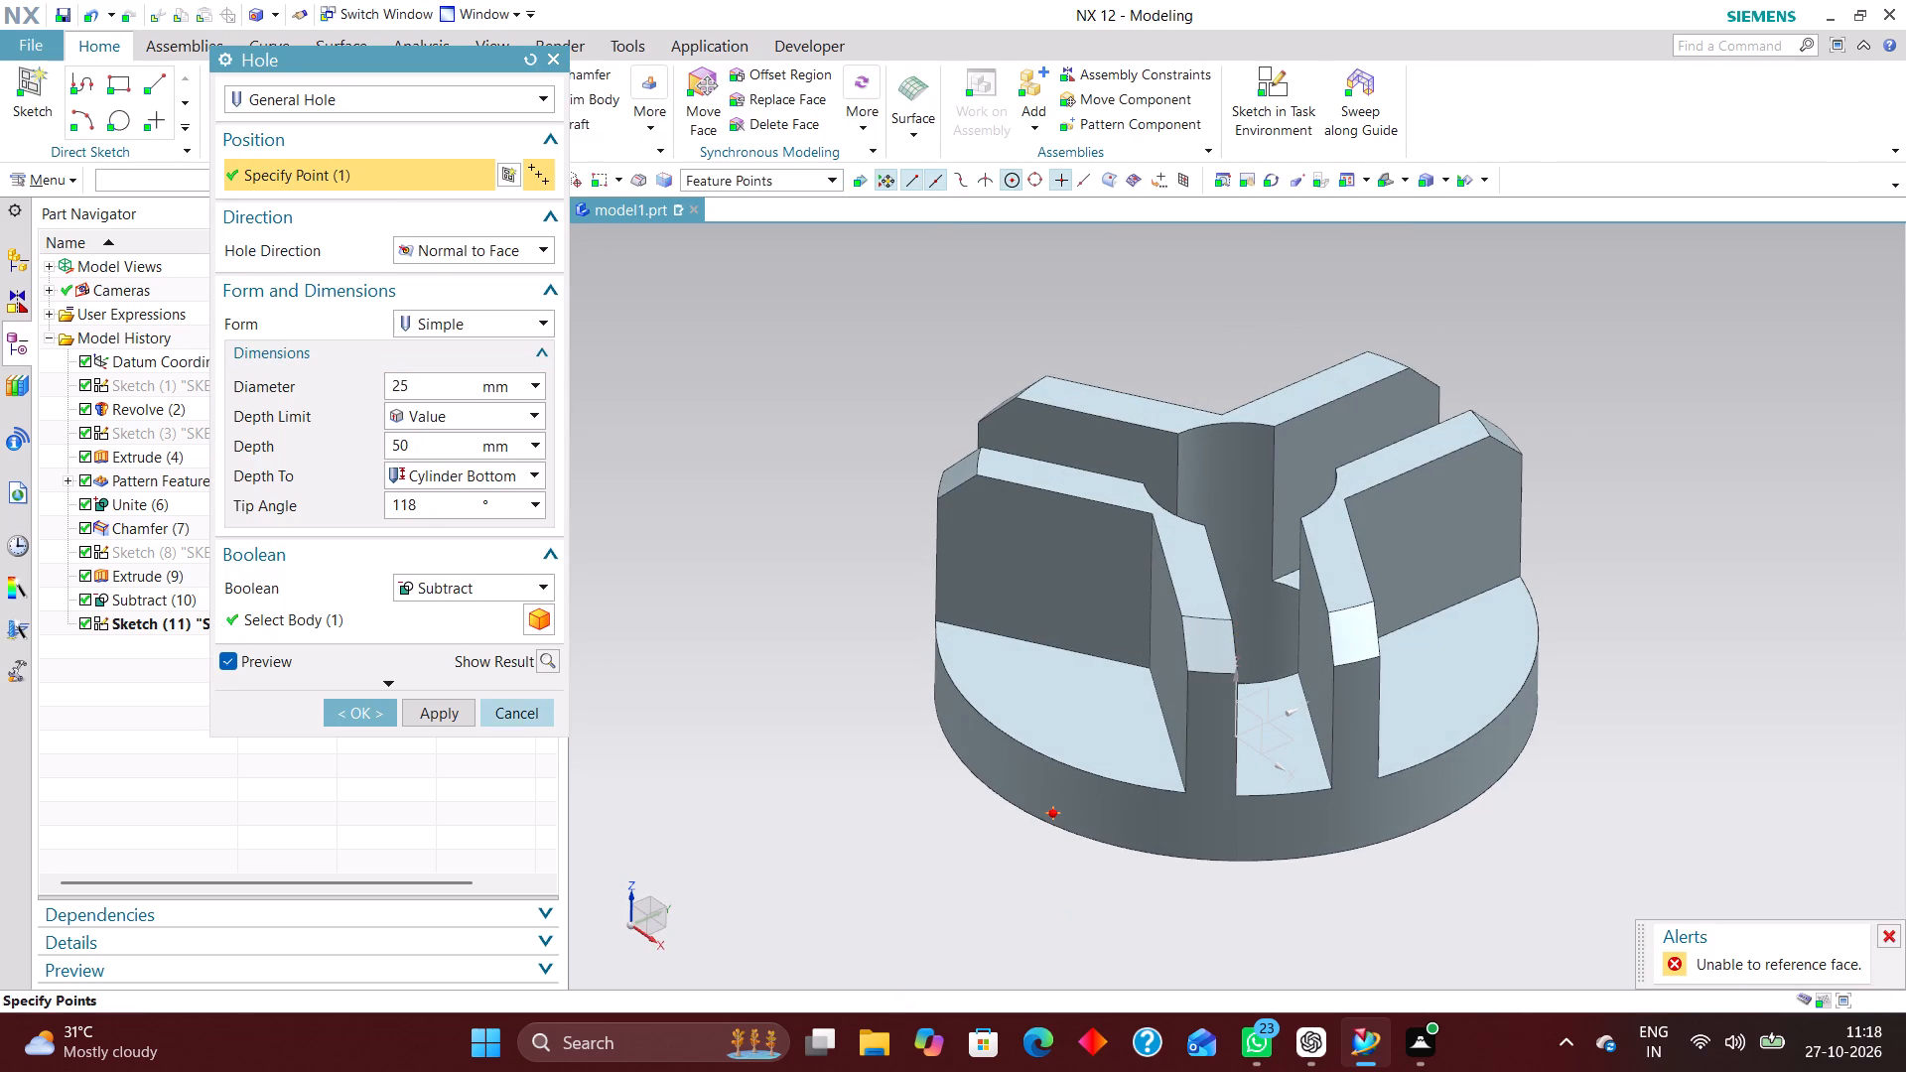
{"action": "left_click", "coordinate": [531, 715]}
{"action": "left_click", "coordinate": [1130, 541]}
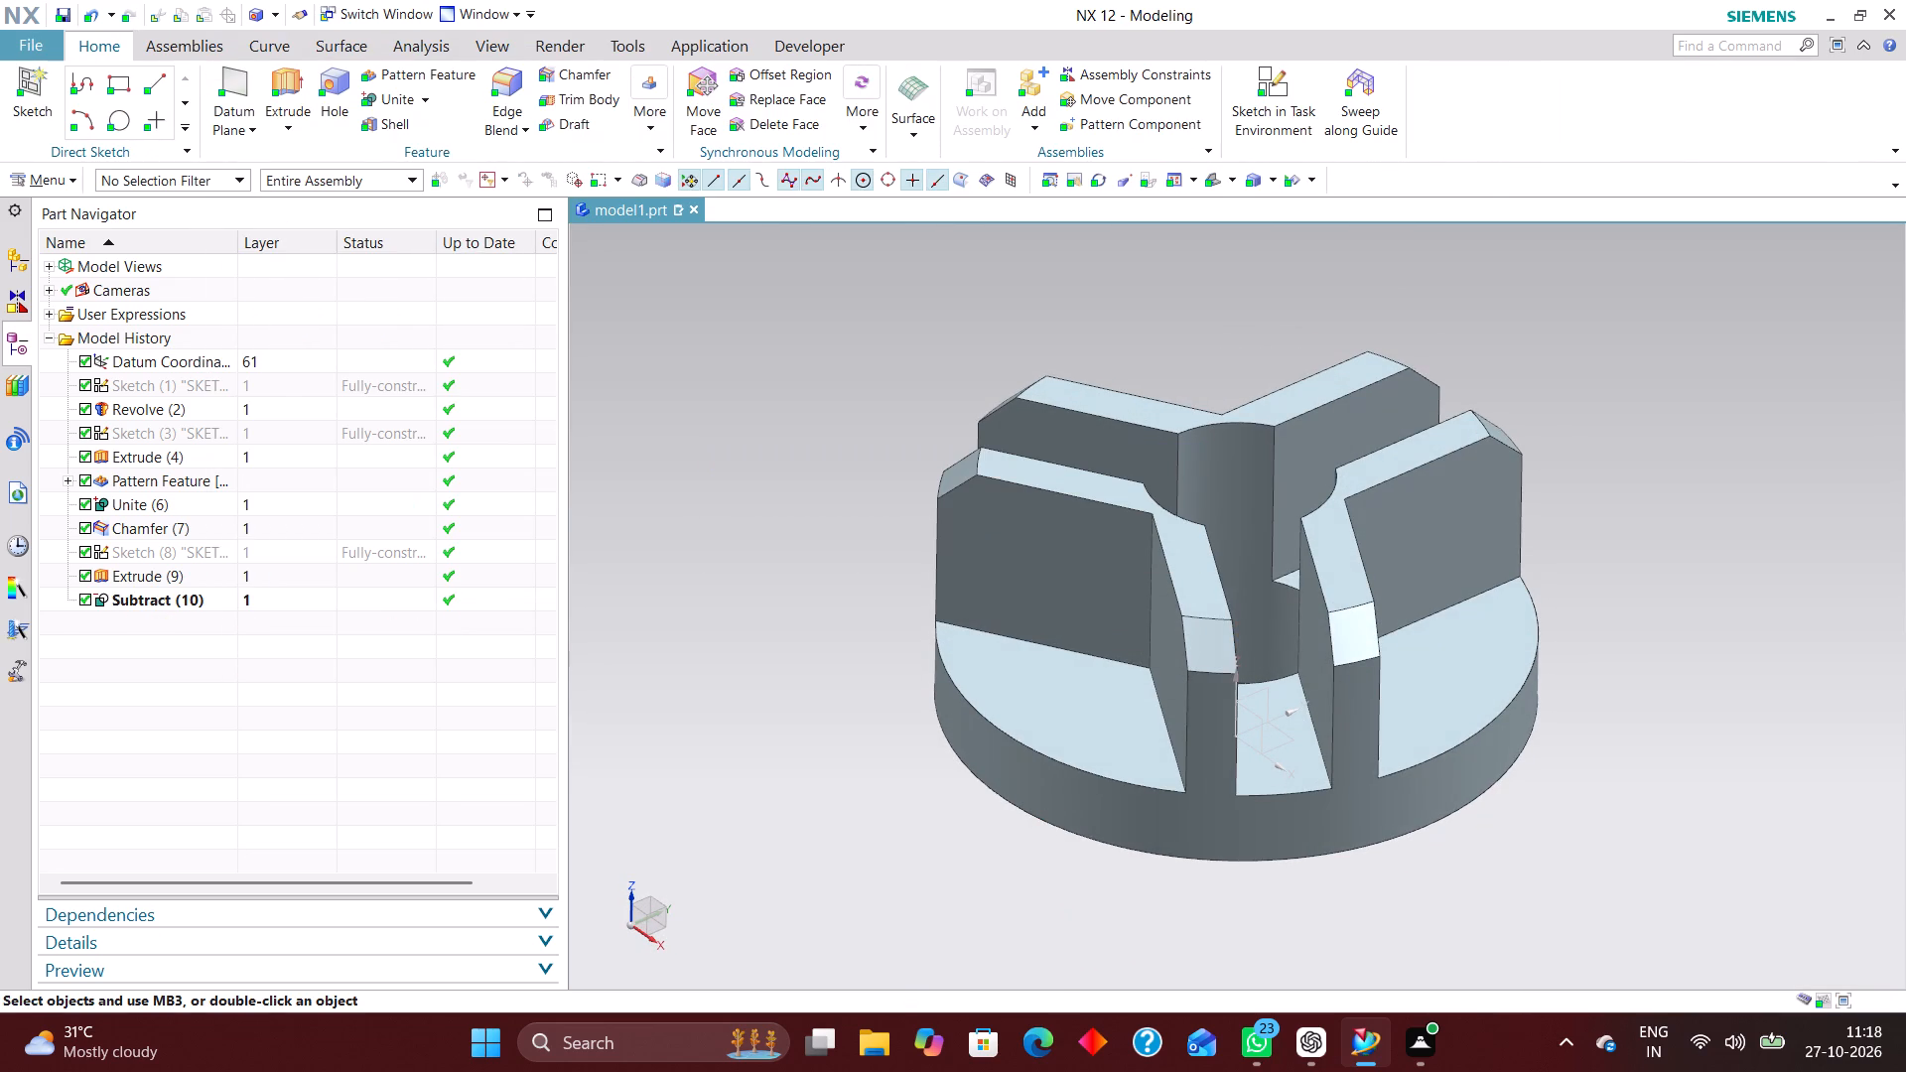
Start a hole on the disc's upper face between two walls and constrain its centre point onto the datum Y axis.
{"action": "left_click", "coordinate": [322, 73]}
{"action": "left_click", "coordinate": [1041, 696]}
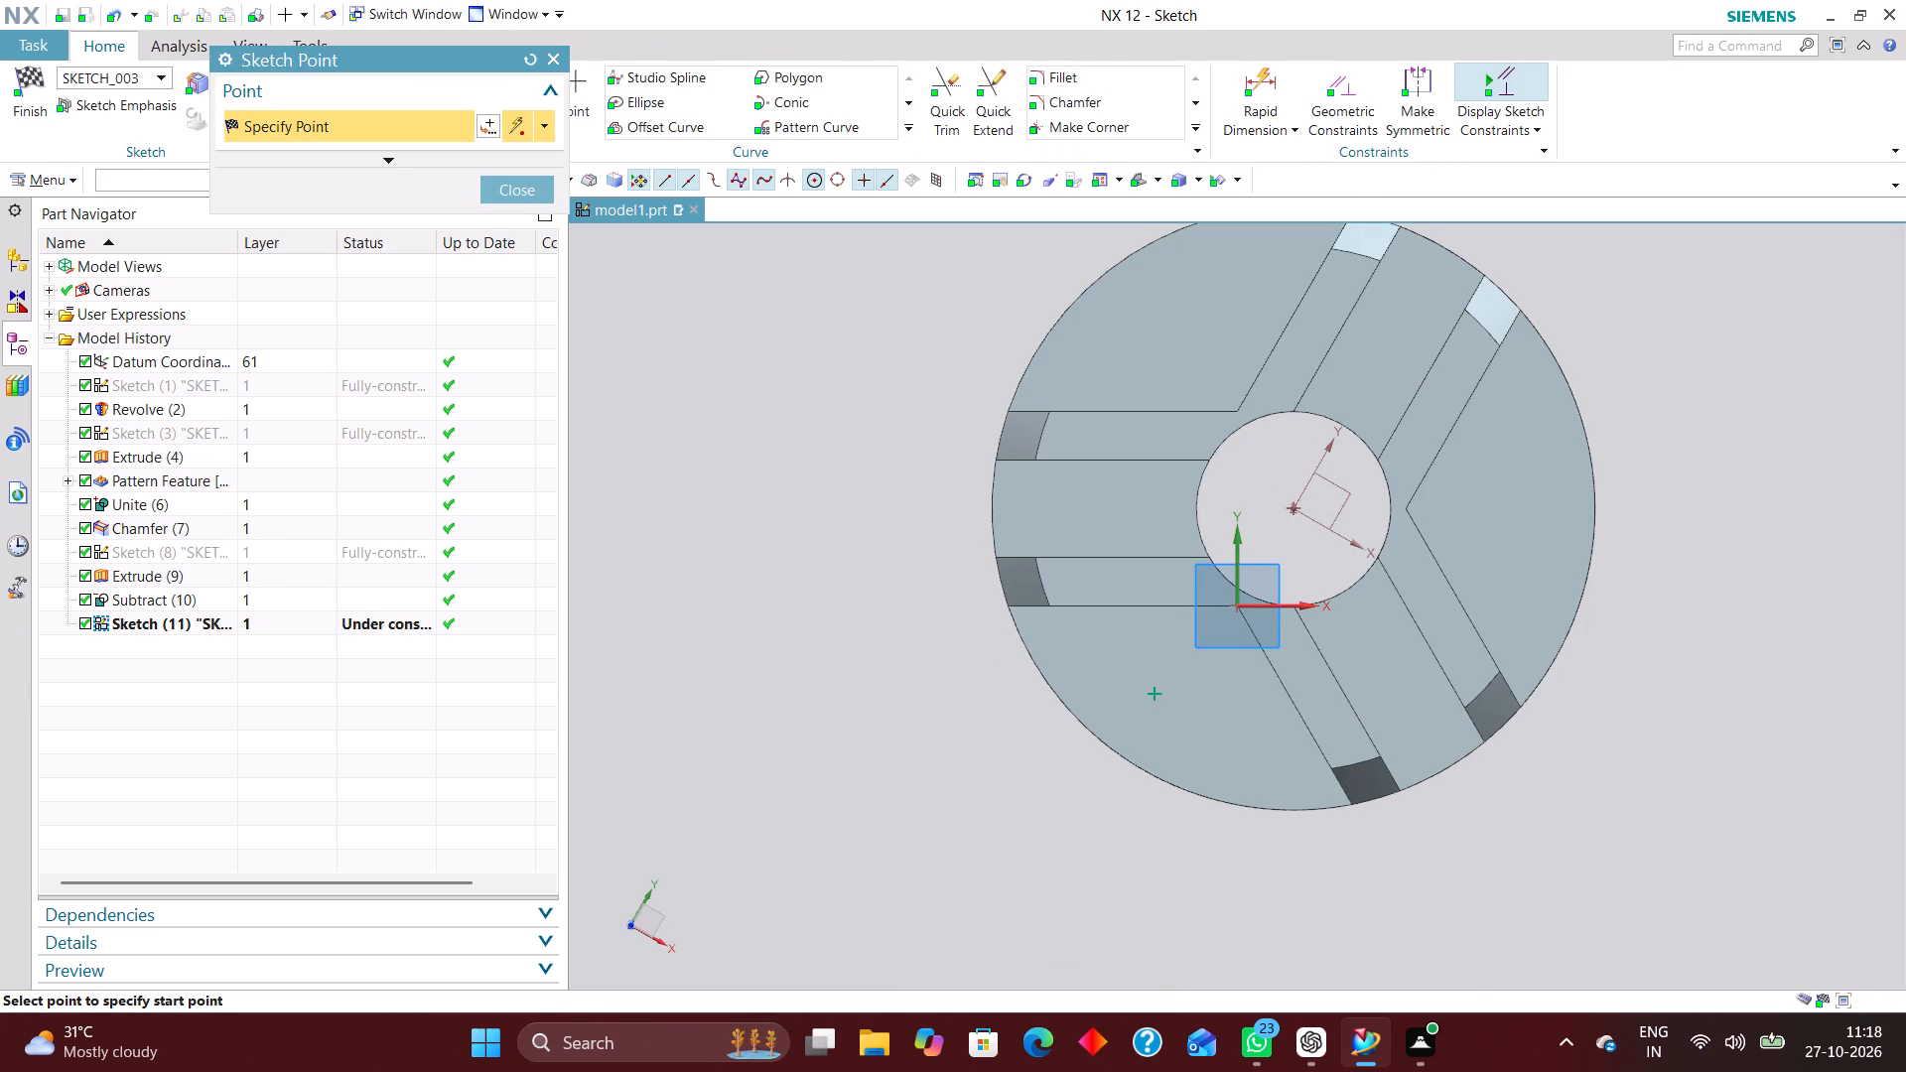
{"action": "middle_click_drag", "start_coordinate": [1176, 865], "coordinate": [1193, 854]}
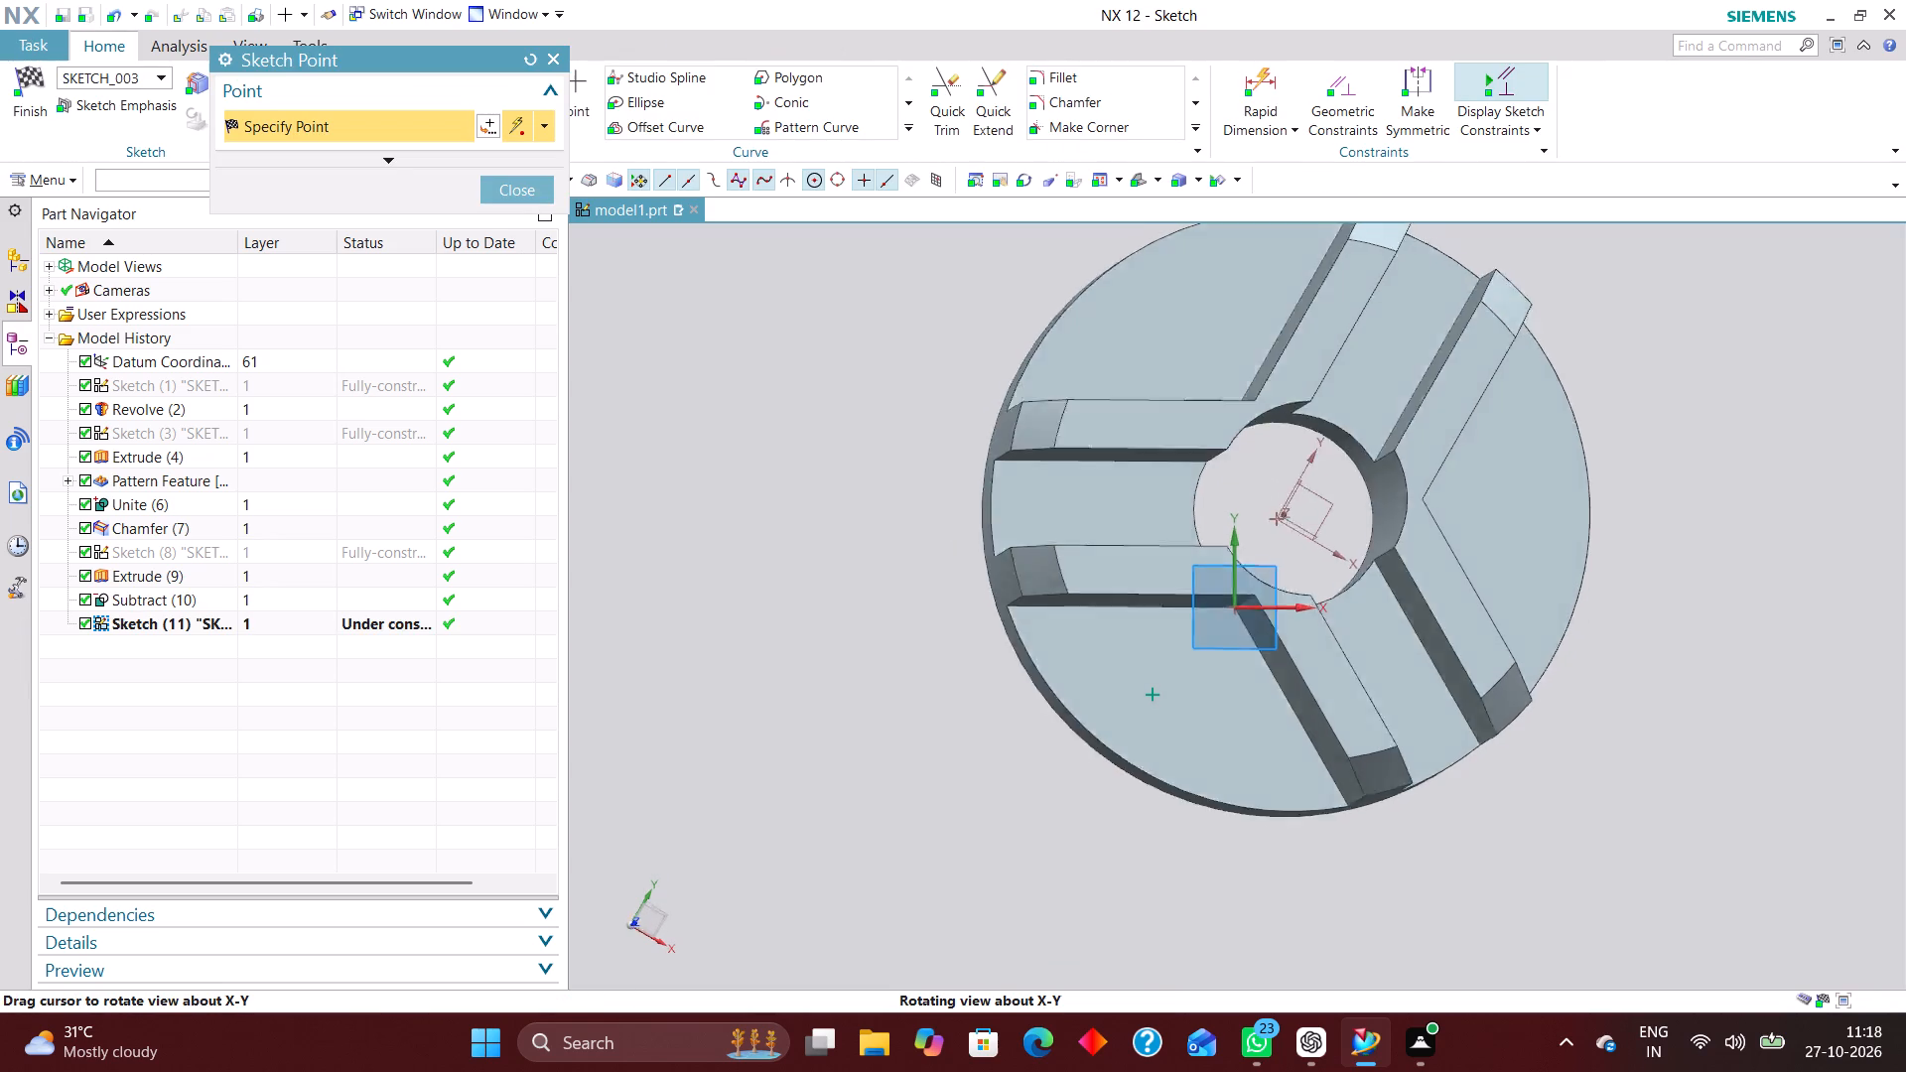
{"action": "middle_click_drag", "start_coordinate": [1193, 854], "coordinate": [1191, 879]}
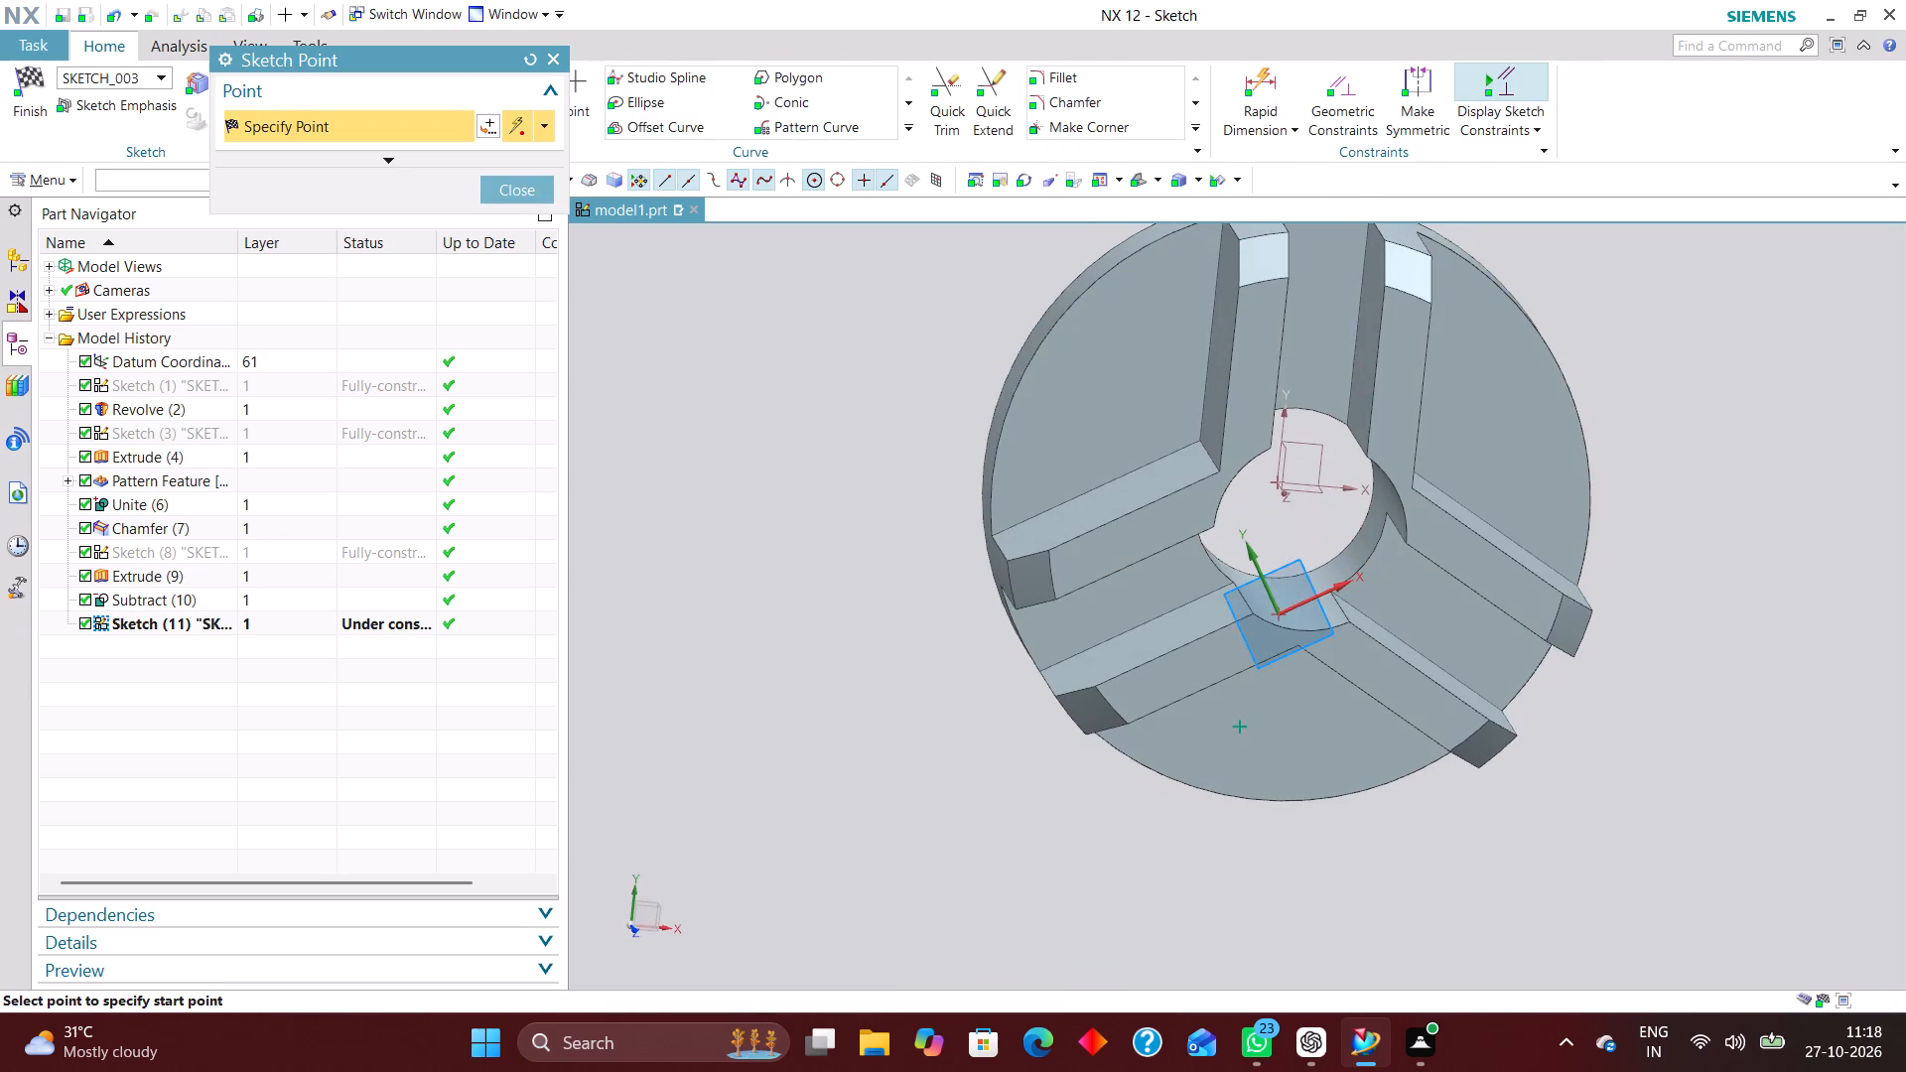
{"action": "right_click_drag", "start_coordinate": [1657, 732], "coordinate": [1407, 723]}
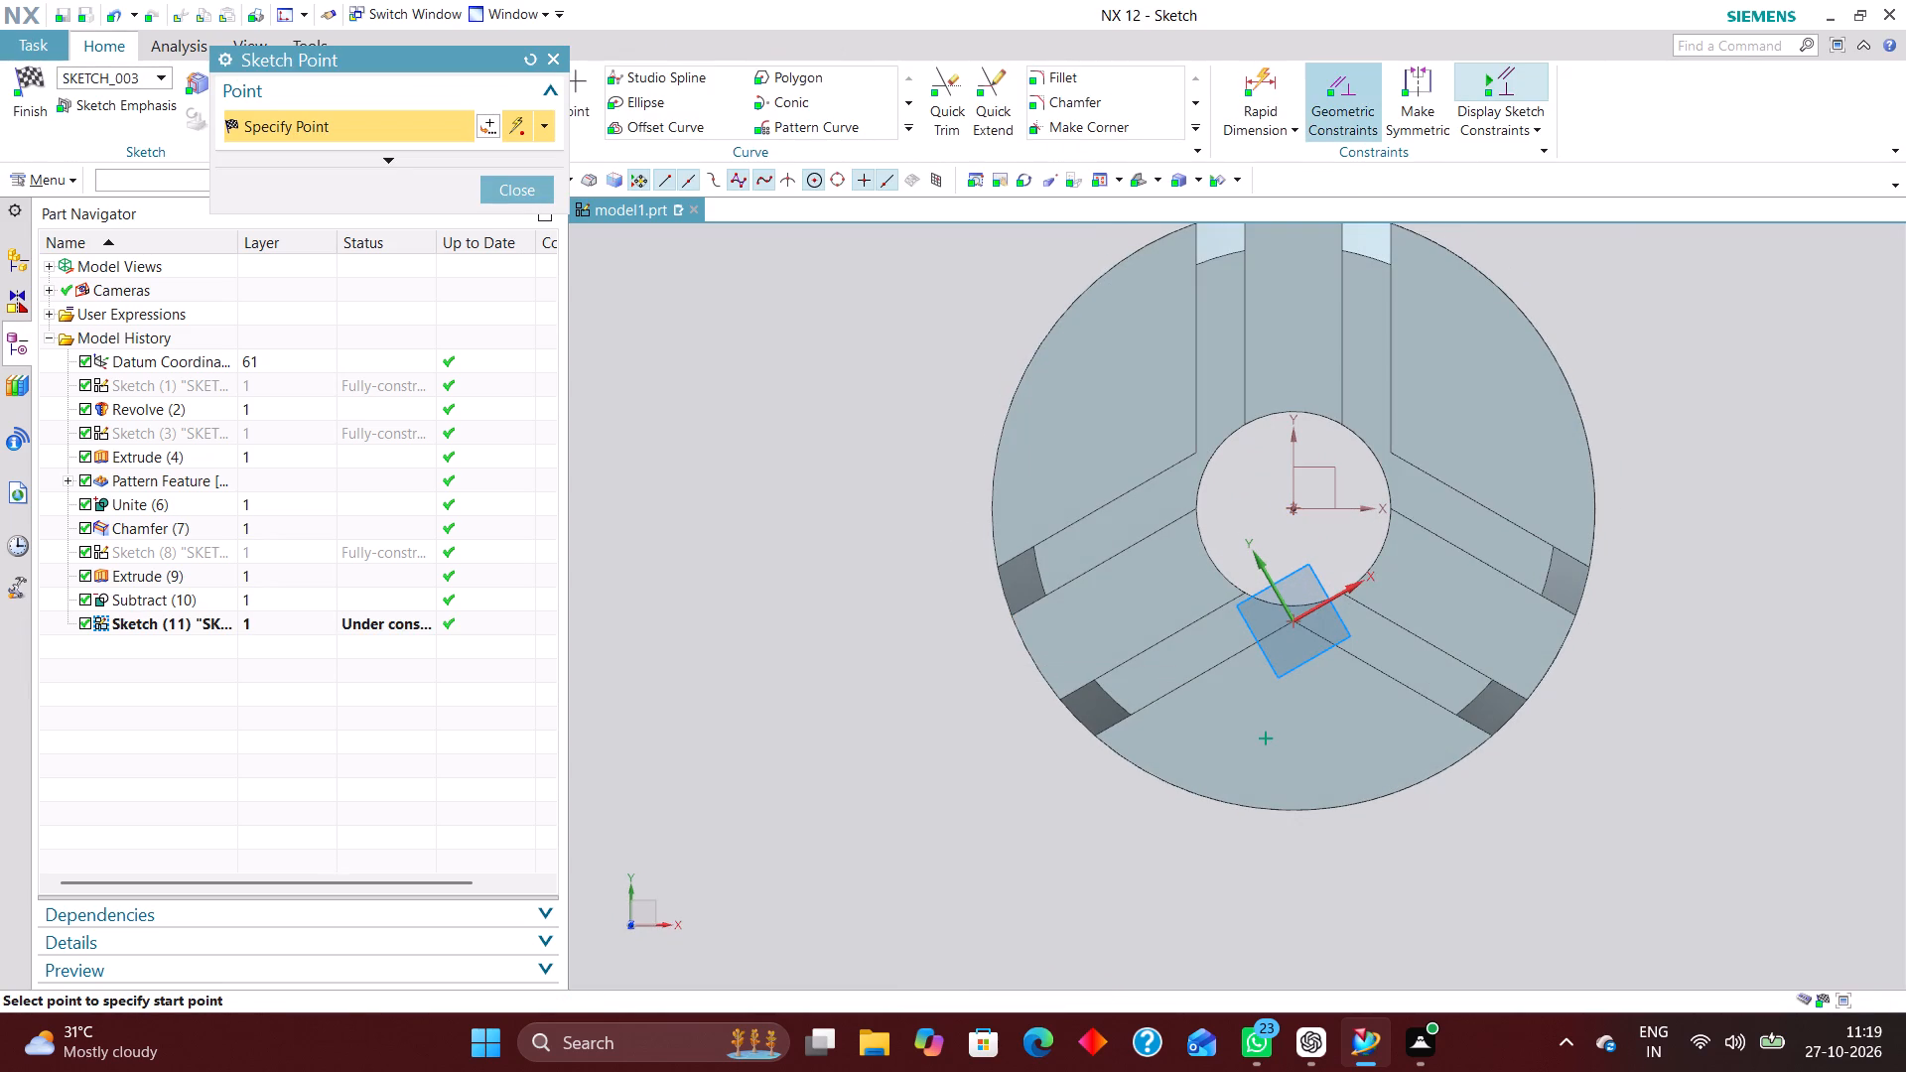
{"action": "left_click", "coordinate": [1344, 86]}
{"action": "left_click", "coordinate": [274, 119]}
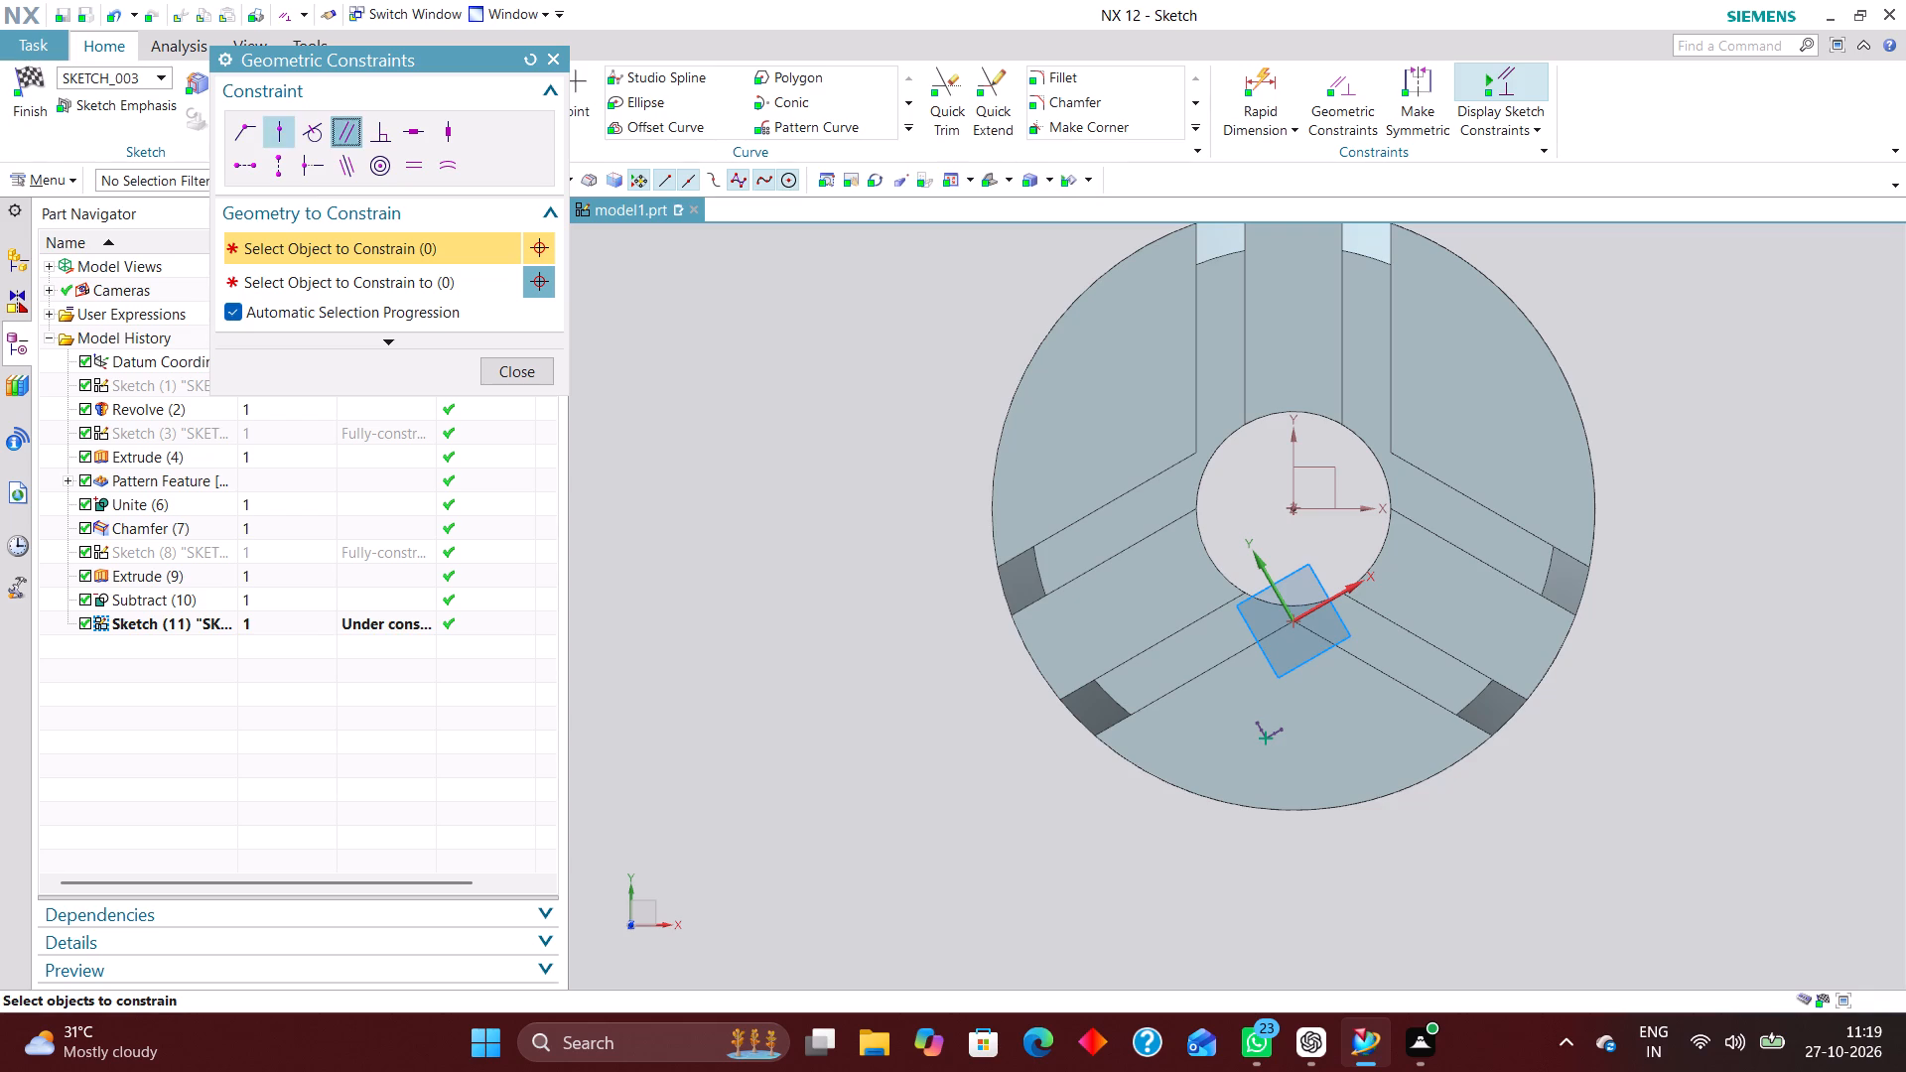
{"action": "left_click", "coordinate": [1265, 734]}
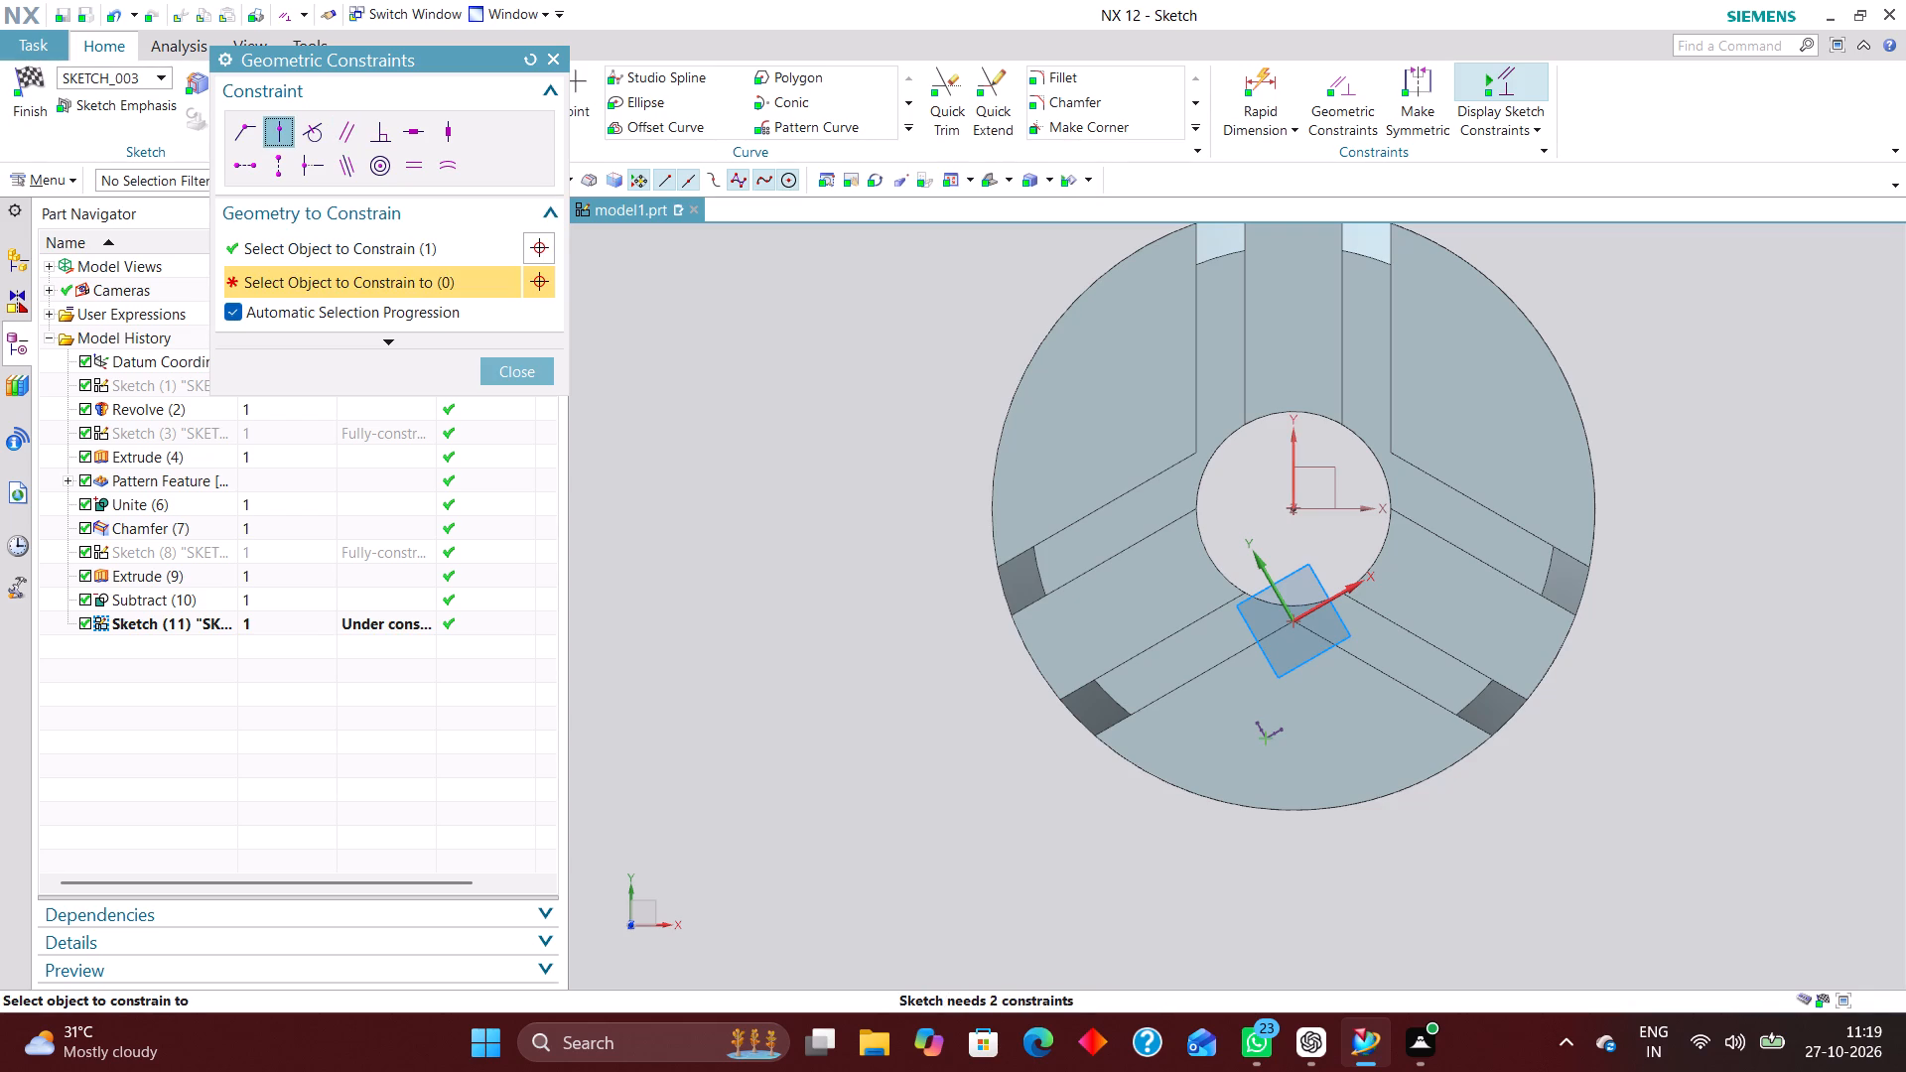
{"action": "left_click", "coordinate": [1296, 436]}
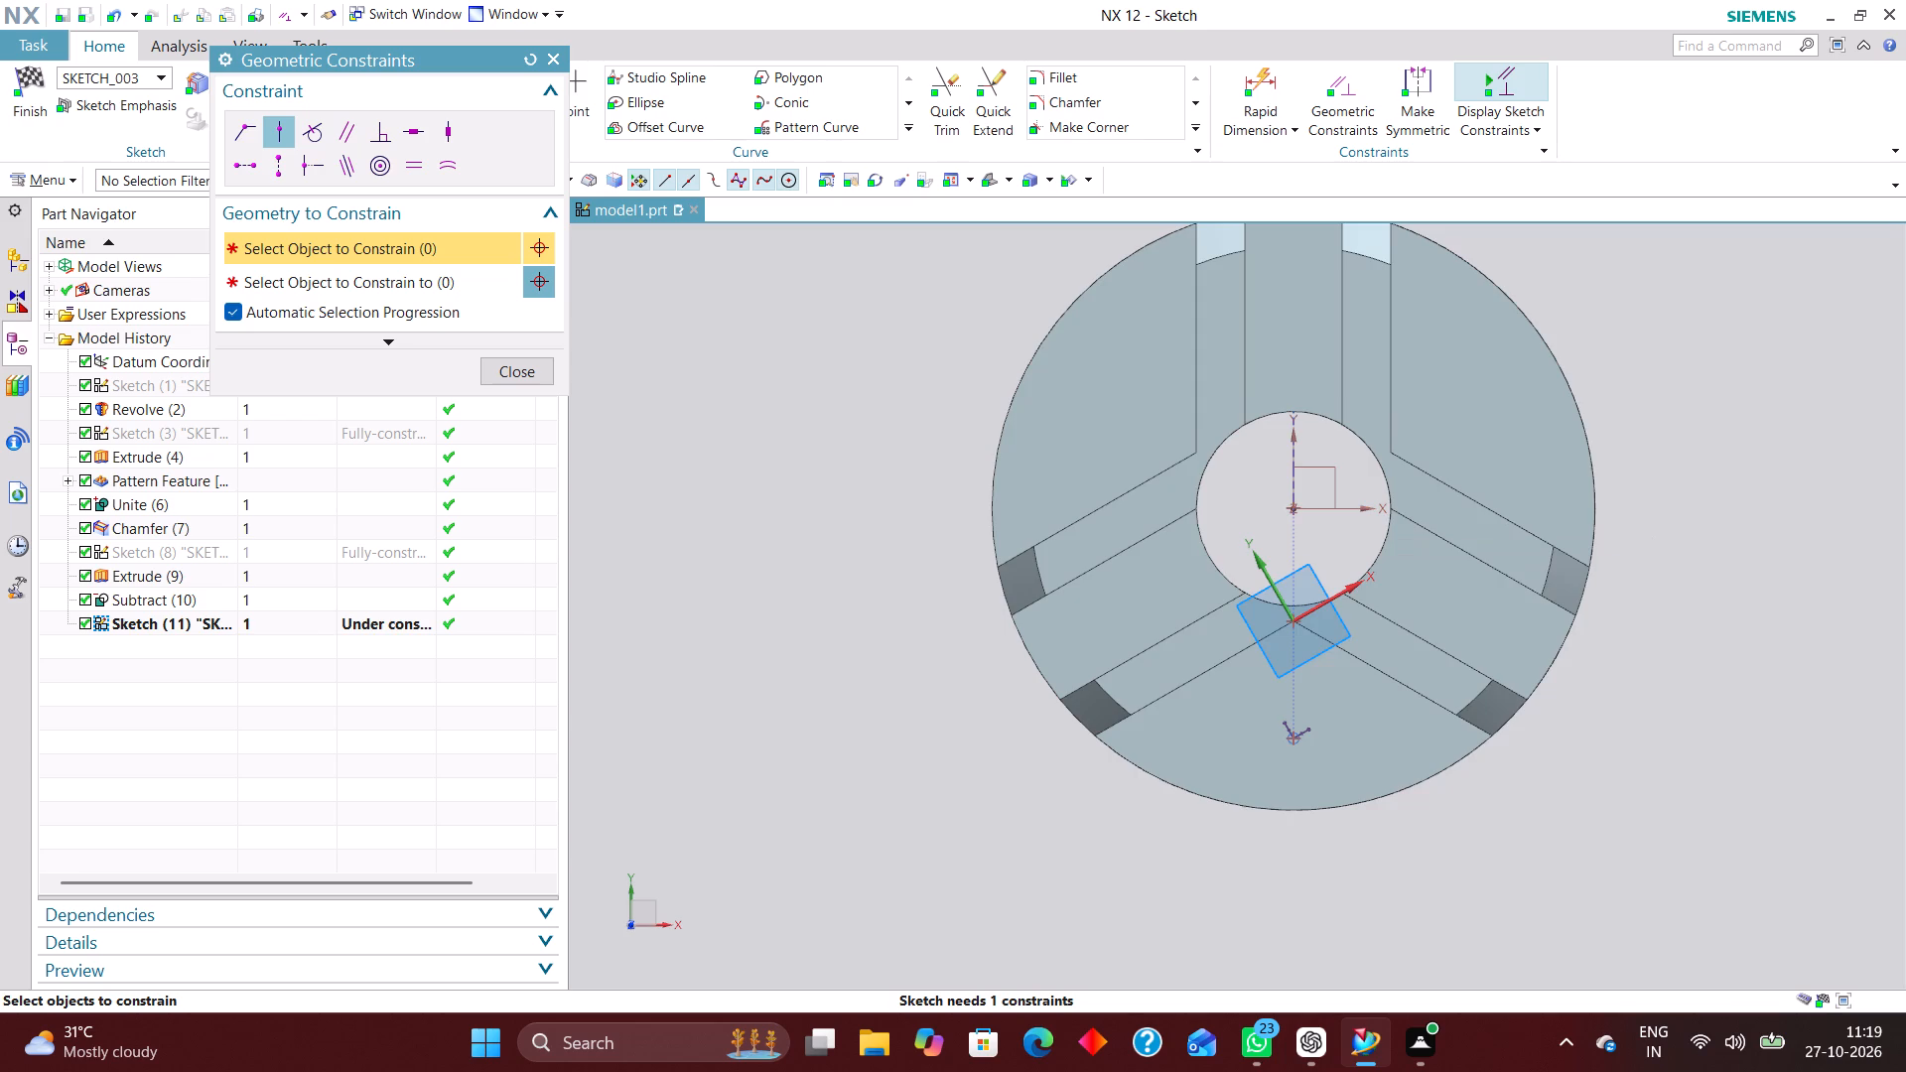
Dimension the hole's centre point 25 mm from the datum X axis and finish the sketch.
{"action": "scroll", "coordinate": [1319, 509], "scroll_direction": "up", "scroll_amount": 3}
{"action": "left_click", "coordinate": [1274, 68]}
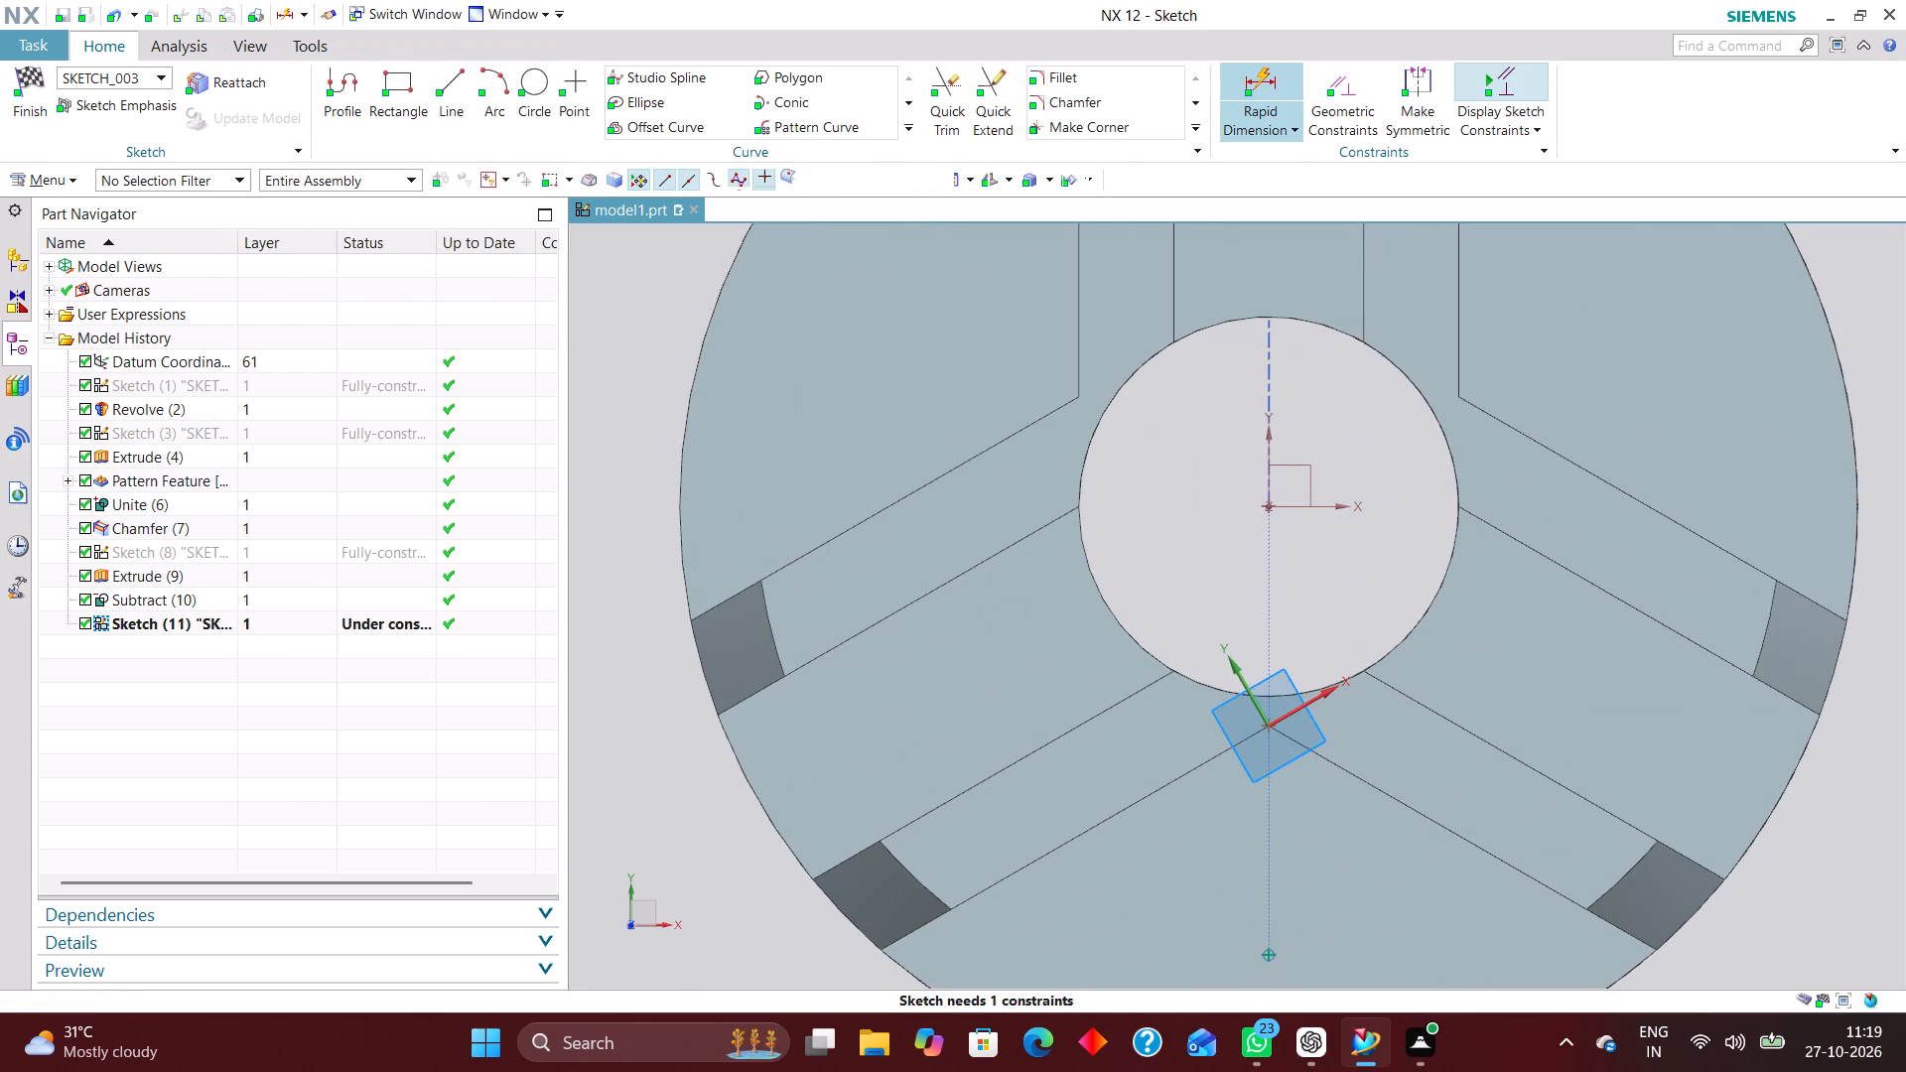
{"action": "scroll", "coordinate": [1265, 409], "scroll_direction": "down", "scroll_amount": 2}
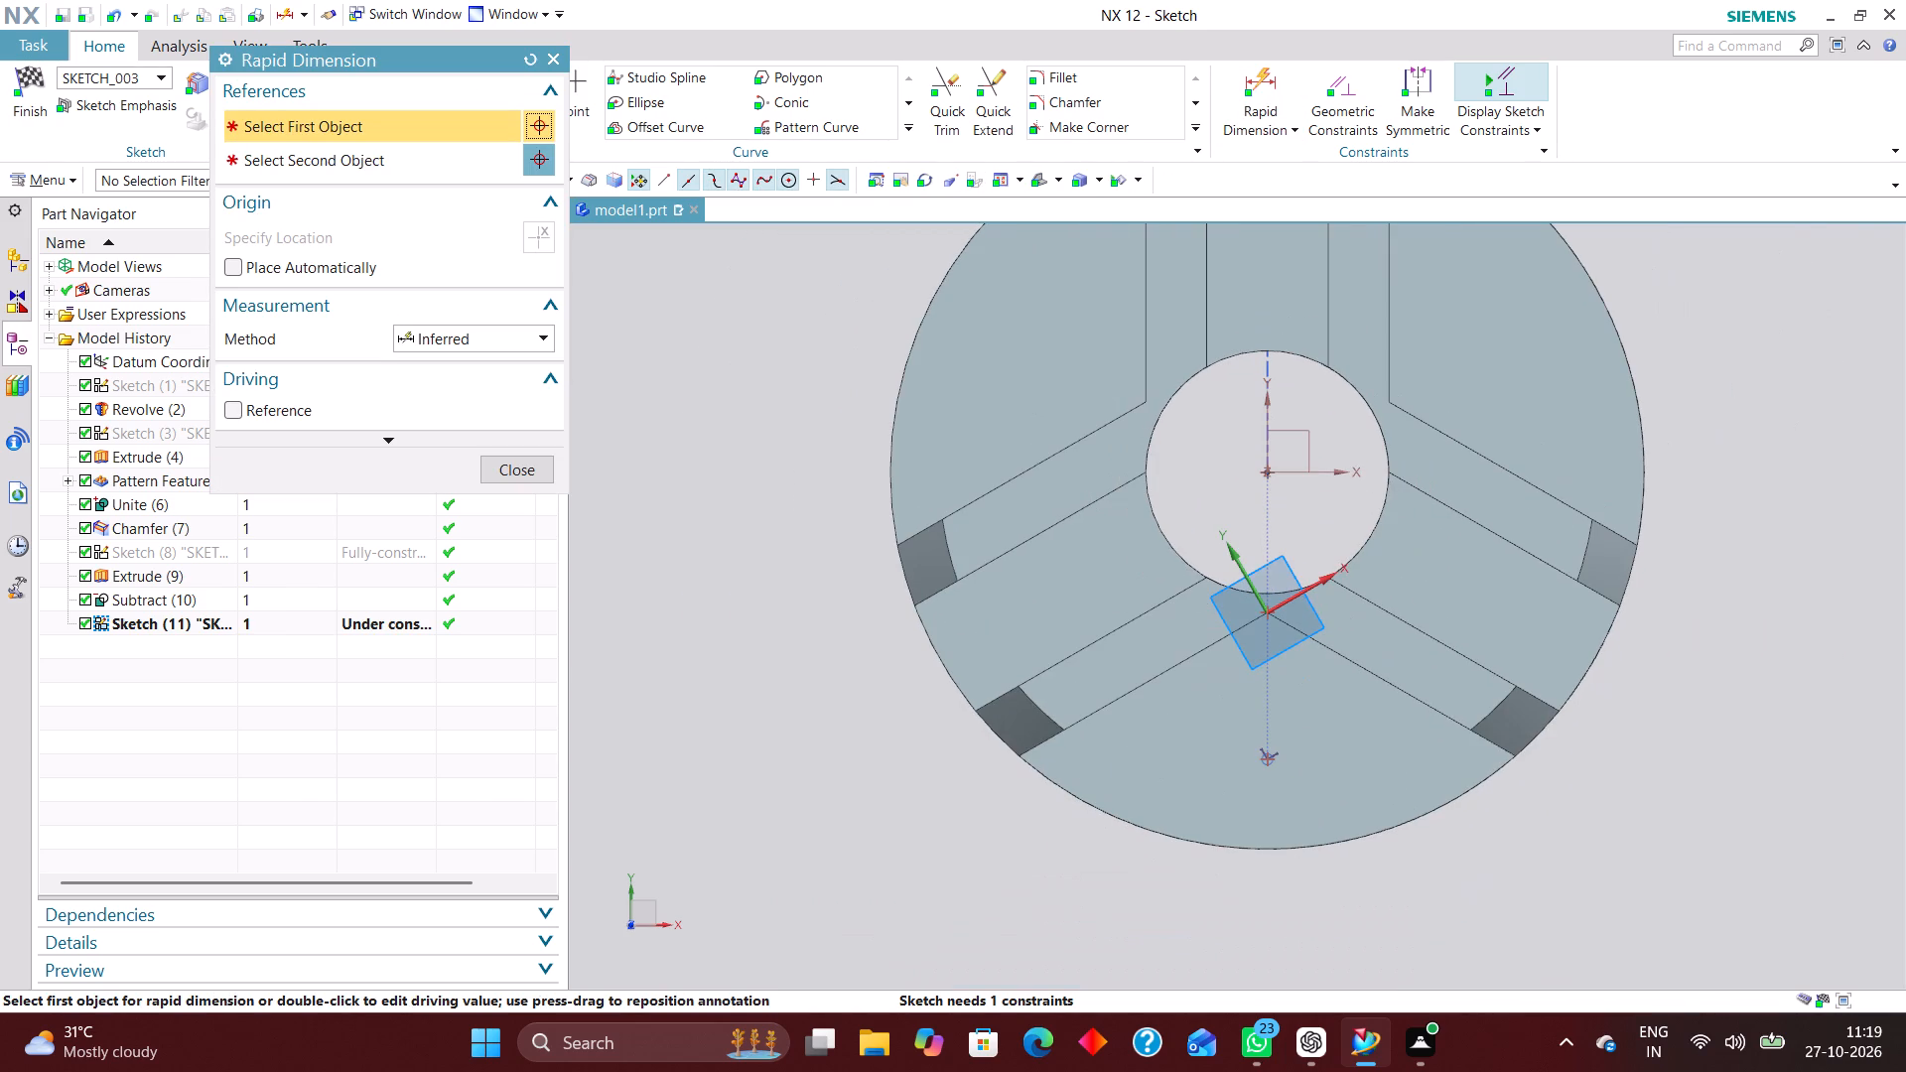
{"action": "left_click", "coordinate": [1329, 474]}
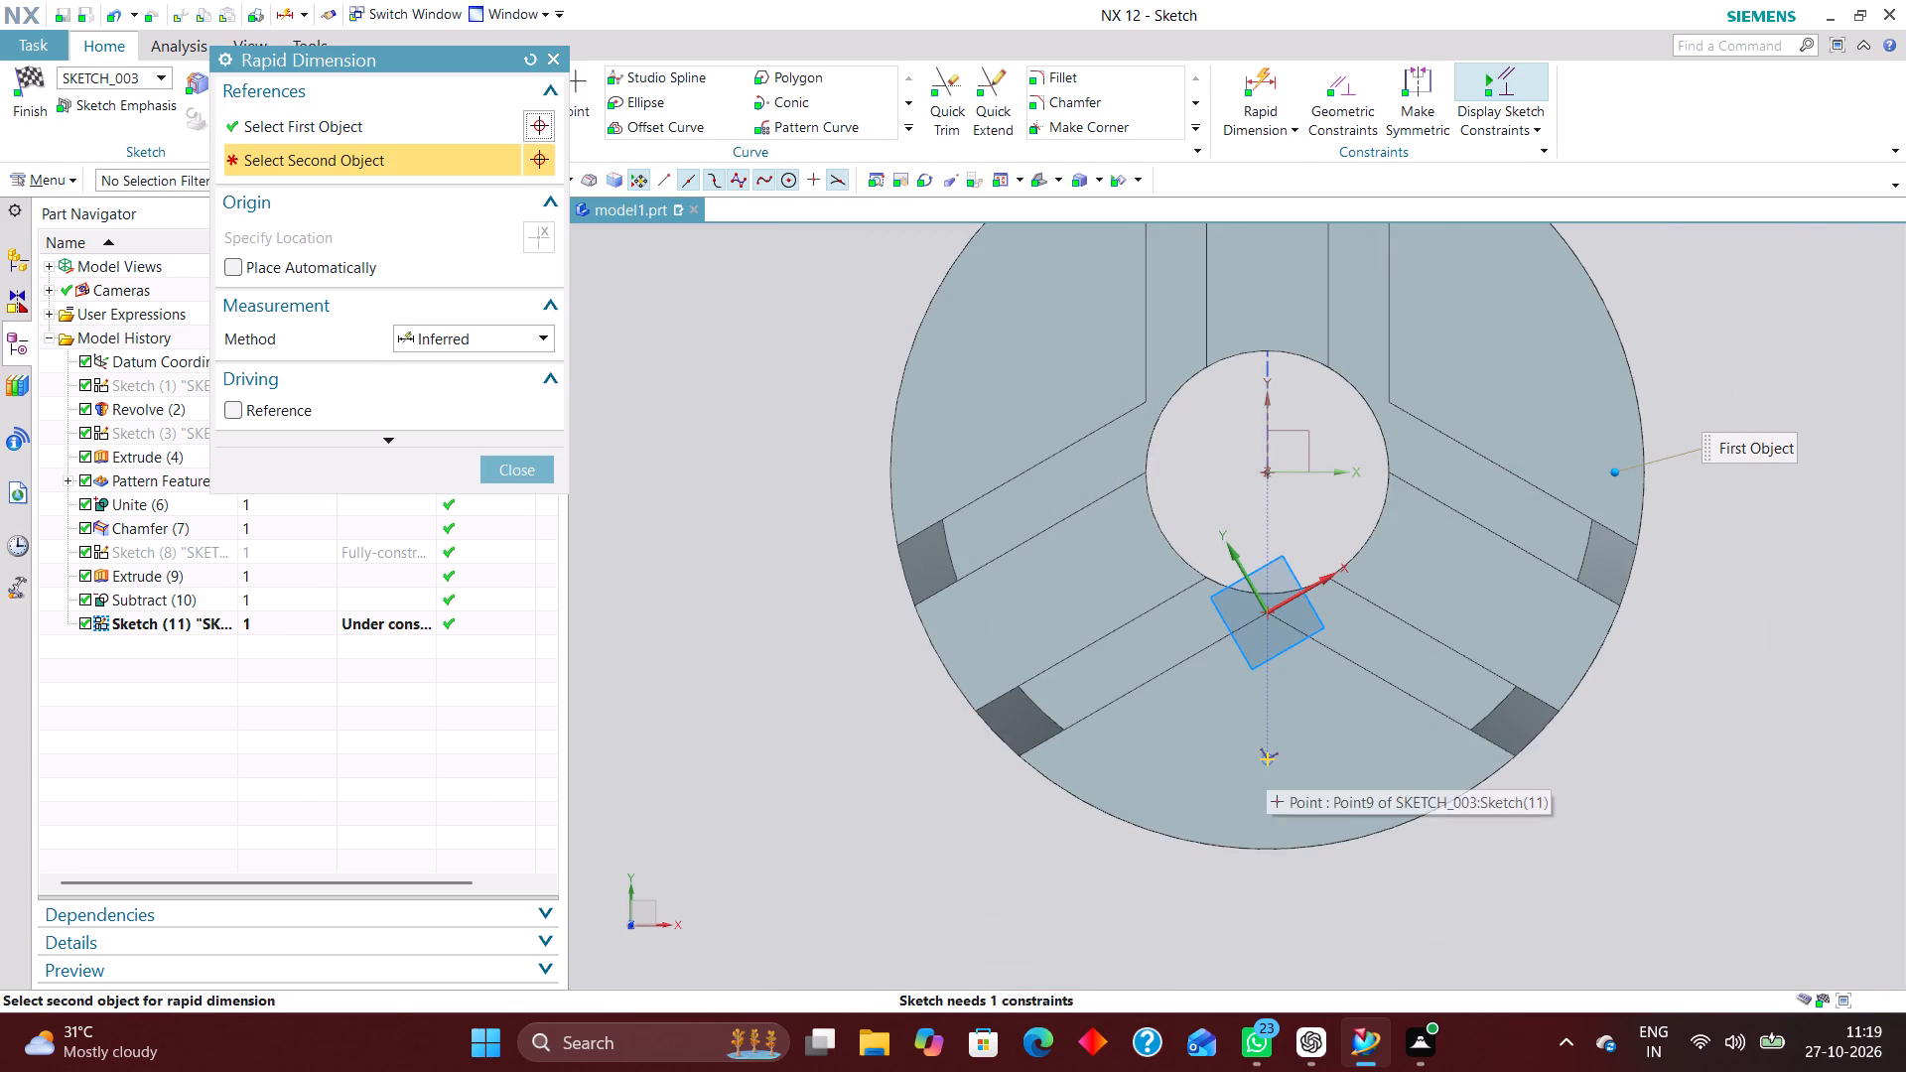
{"action": "left_click", "coordinate": [1269, 759]}
{"action": "left_click", "coordinate": [1766, 611]}
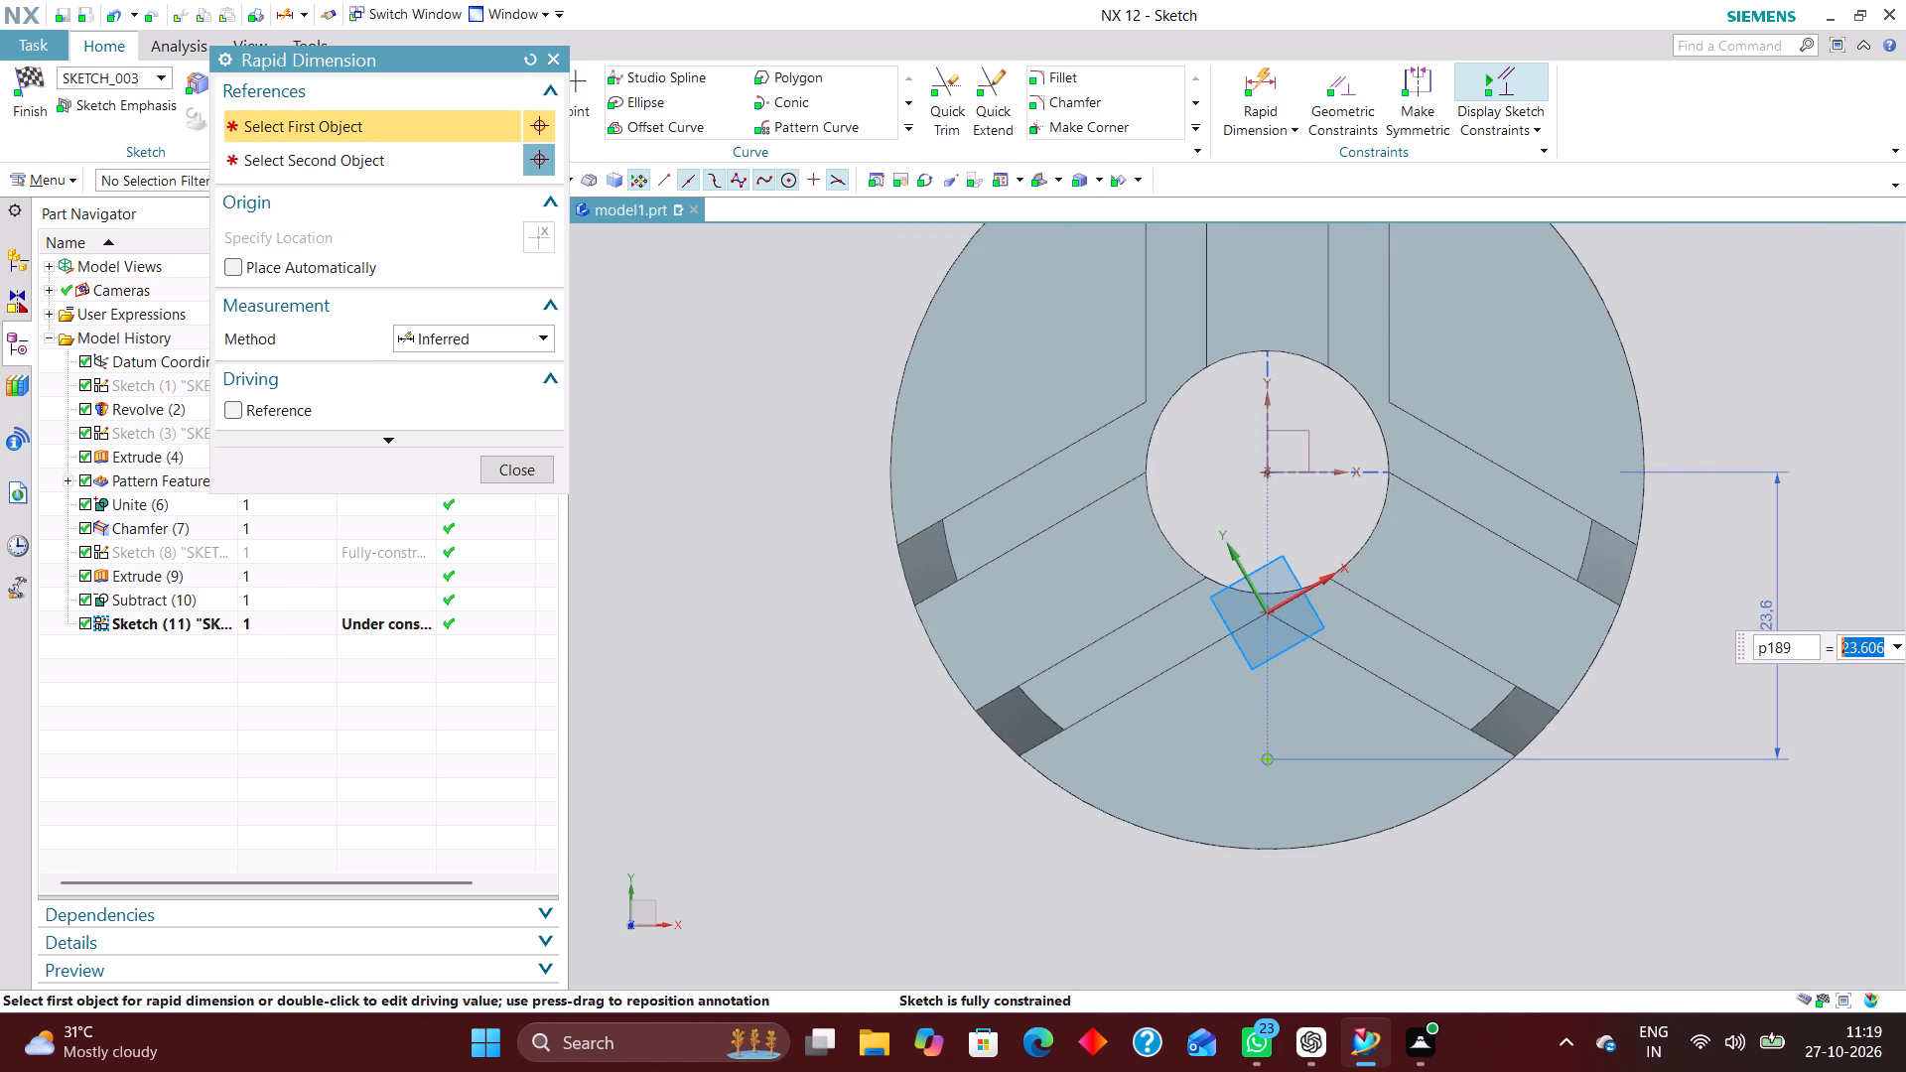
{"action": "type", "text": "25"}
{"action": "key", "text": "Return"}
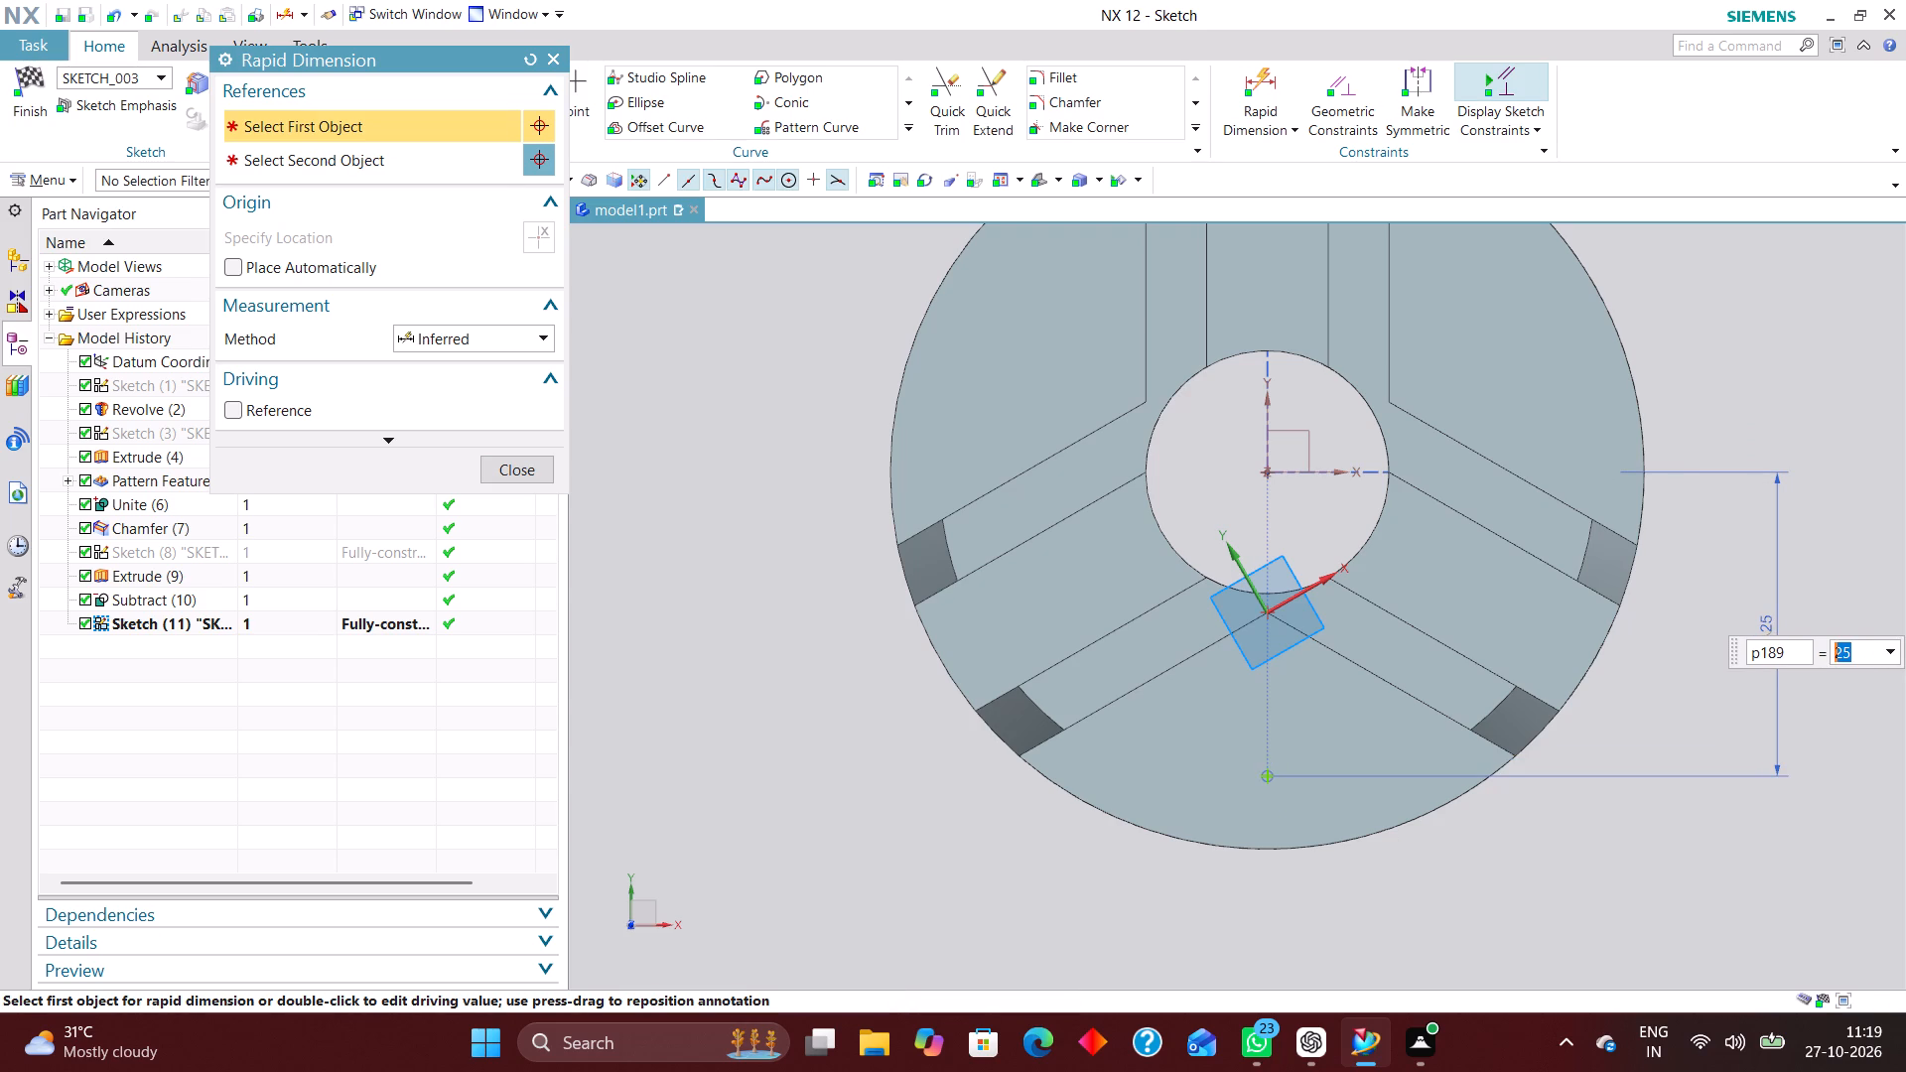
{"action": "left_click", "coordinate": [521, 465]}
{"action": "left_click", "coordinate": [20, 77]}
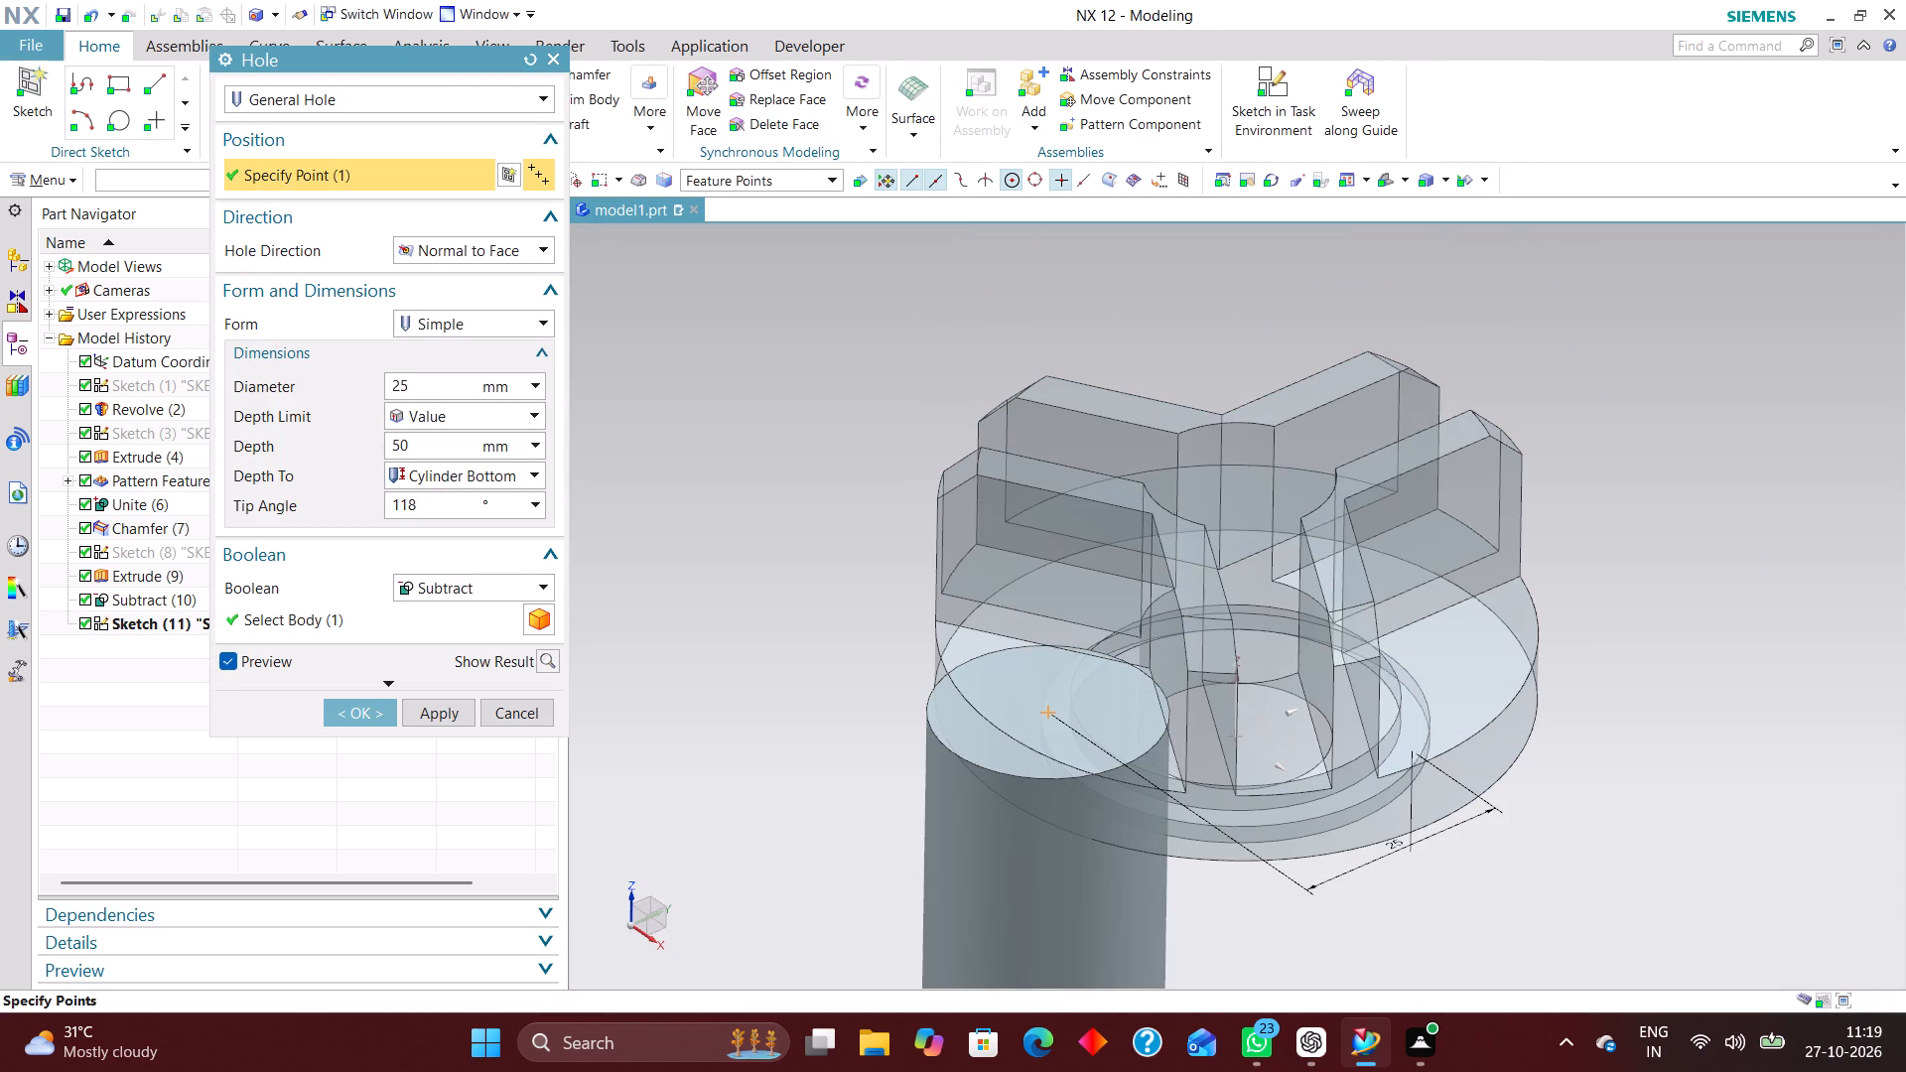
Create the simple hole with a 6 mm diameter and a Through Body depth limit, subtracted from the disc.
{"action": "left_click_drag", "start_coordinate": [446, 386], "coordinate": [278, 383]}
{"action": "key", "text": "6"}
{"action": "key", "text": "Return"}
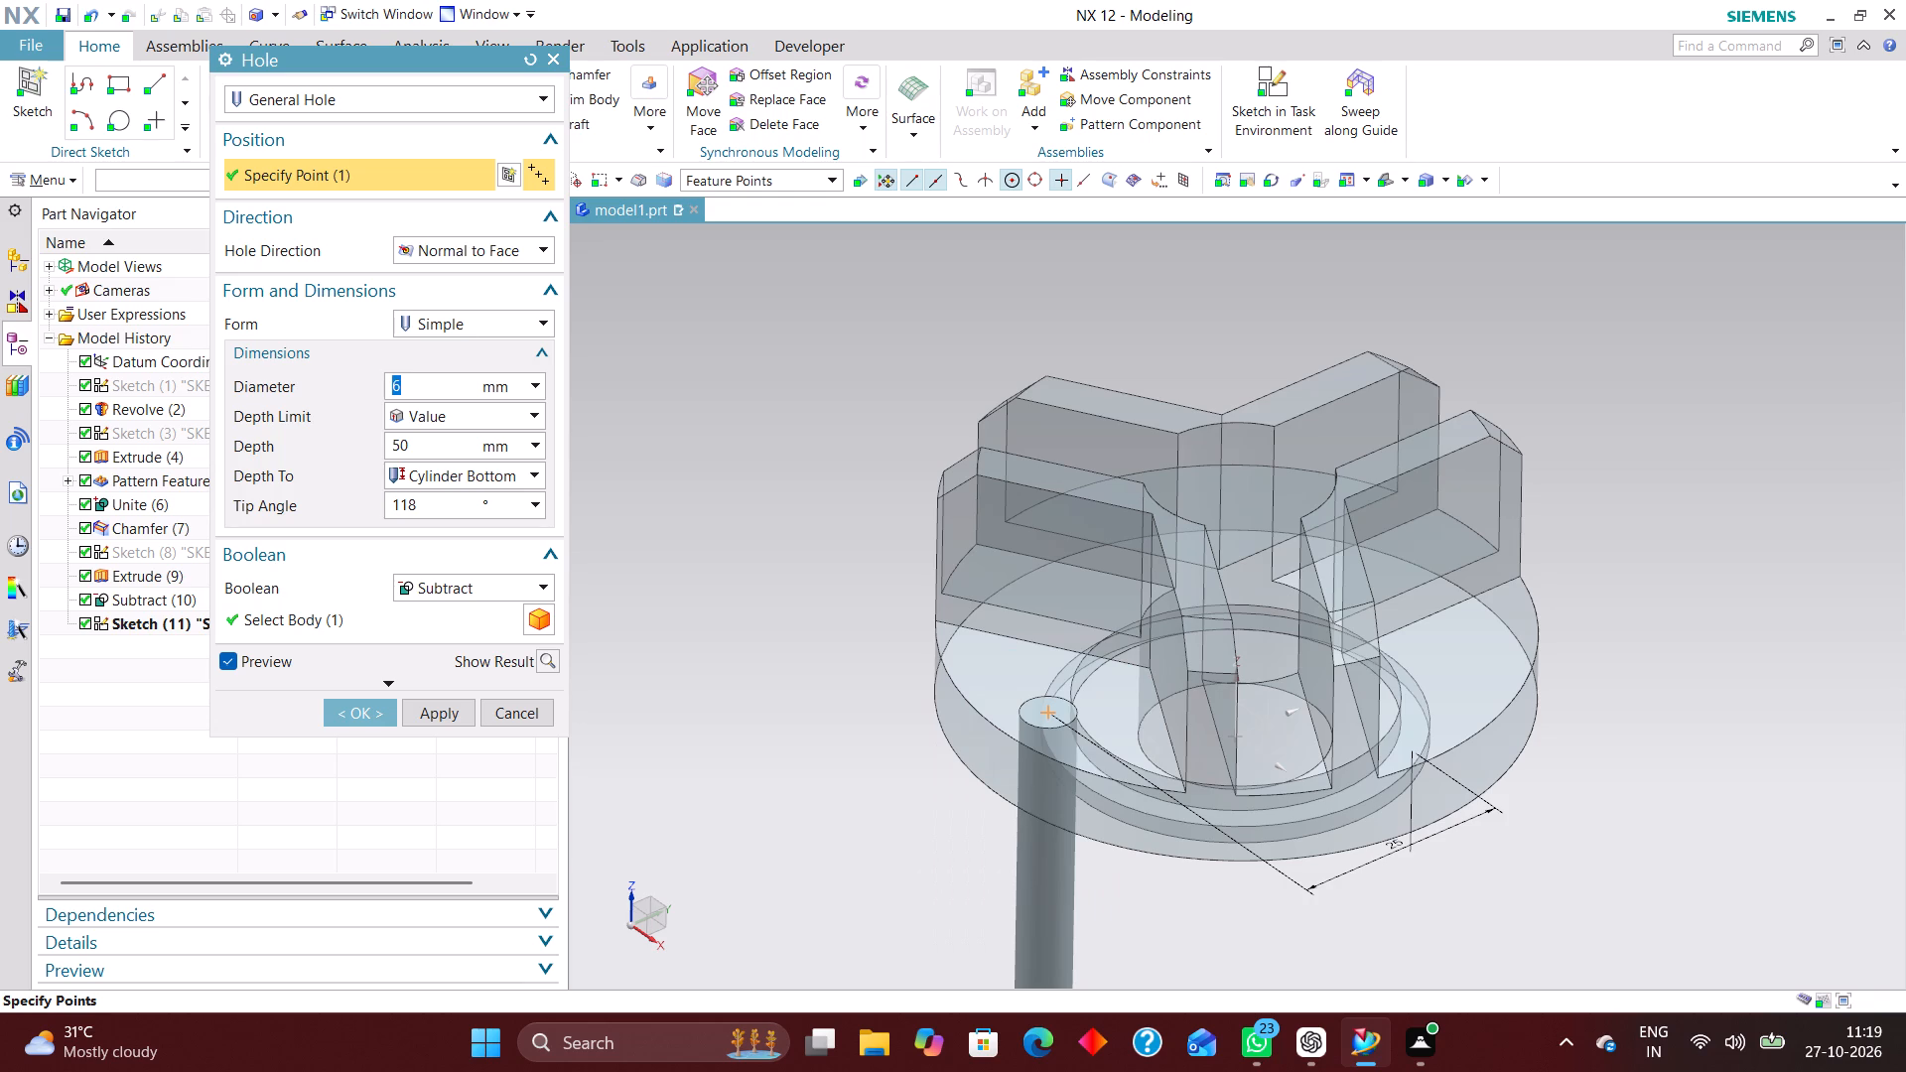
{"action": "left_click", "coordinate": [442, 413]}
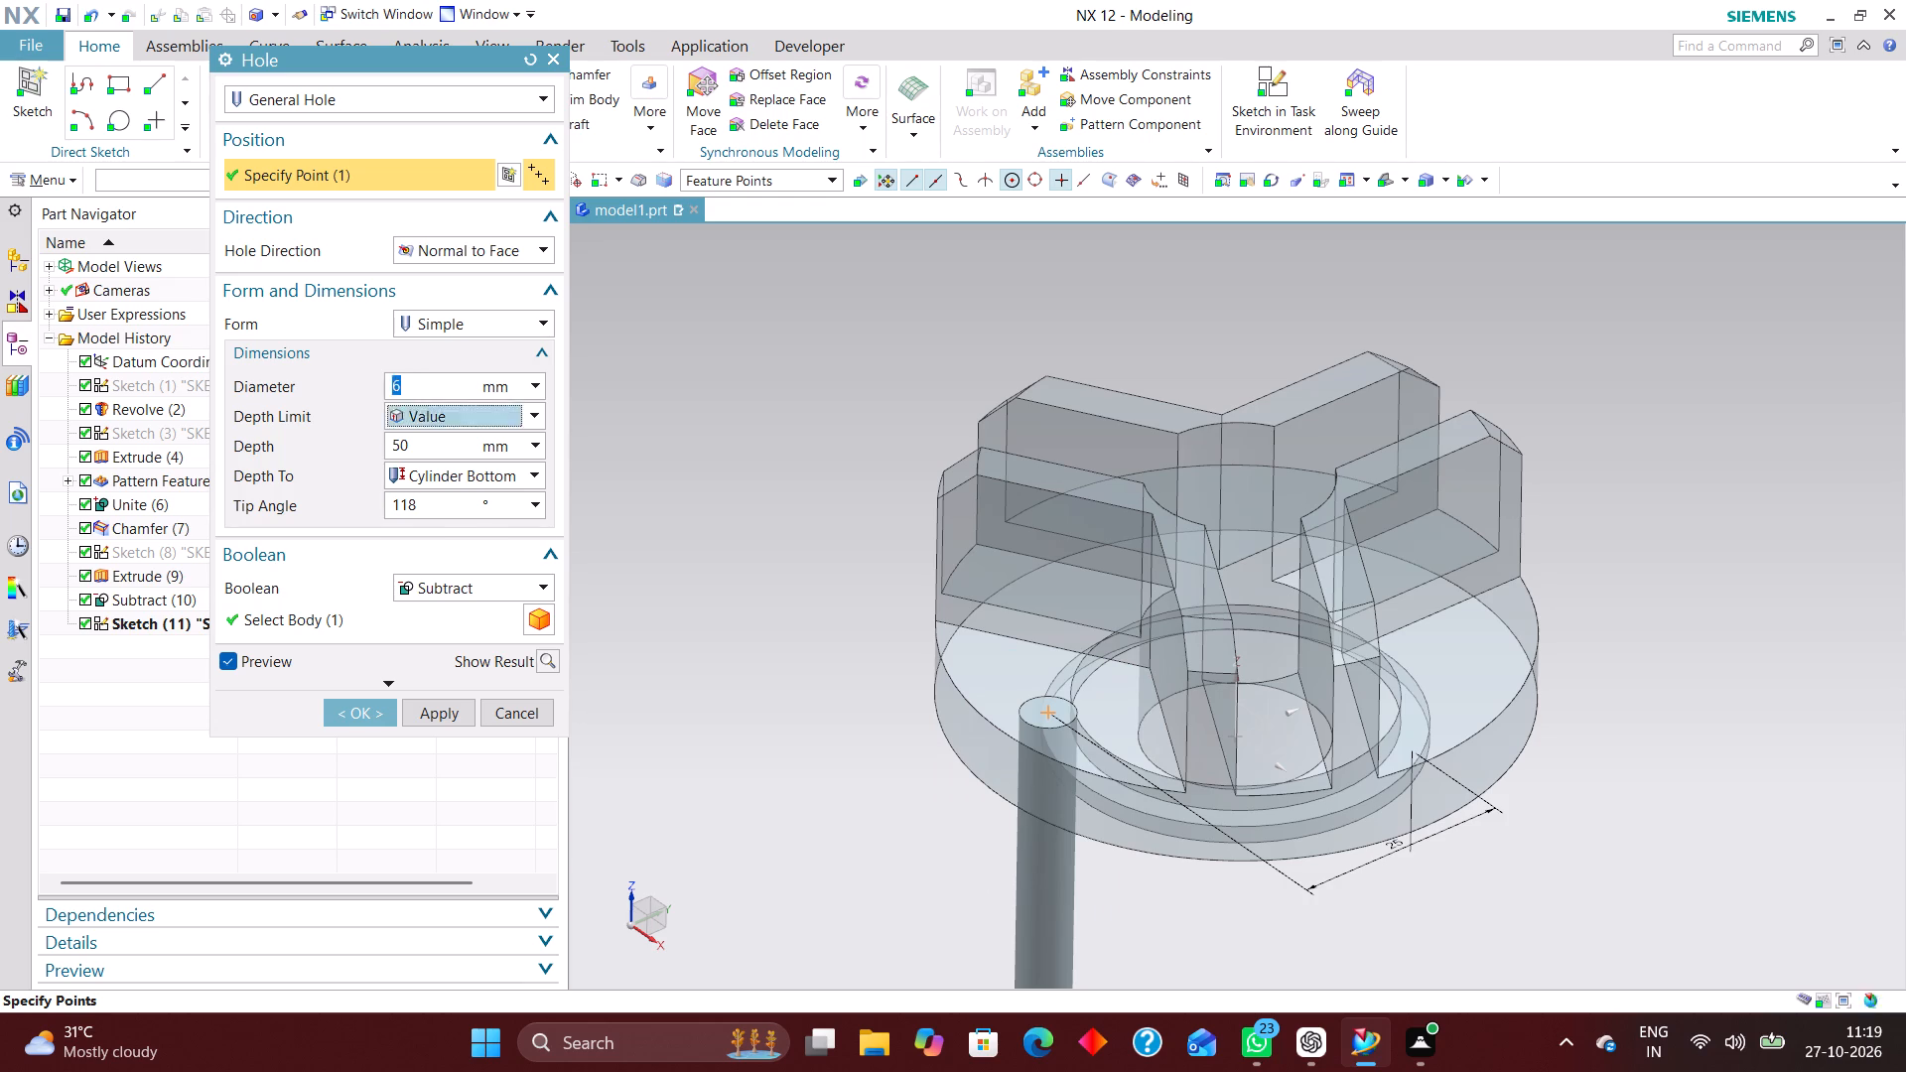
{"action": "left_click", "coordinate": [443, 512]}
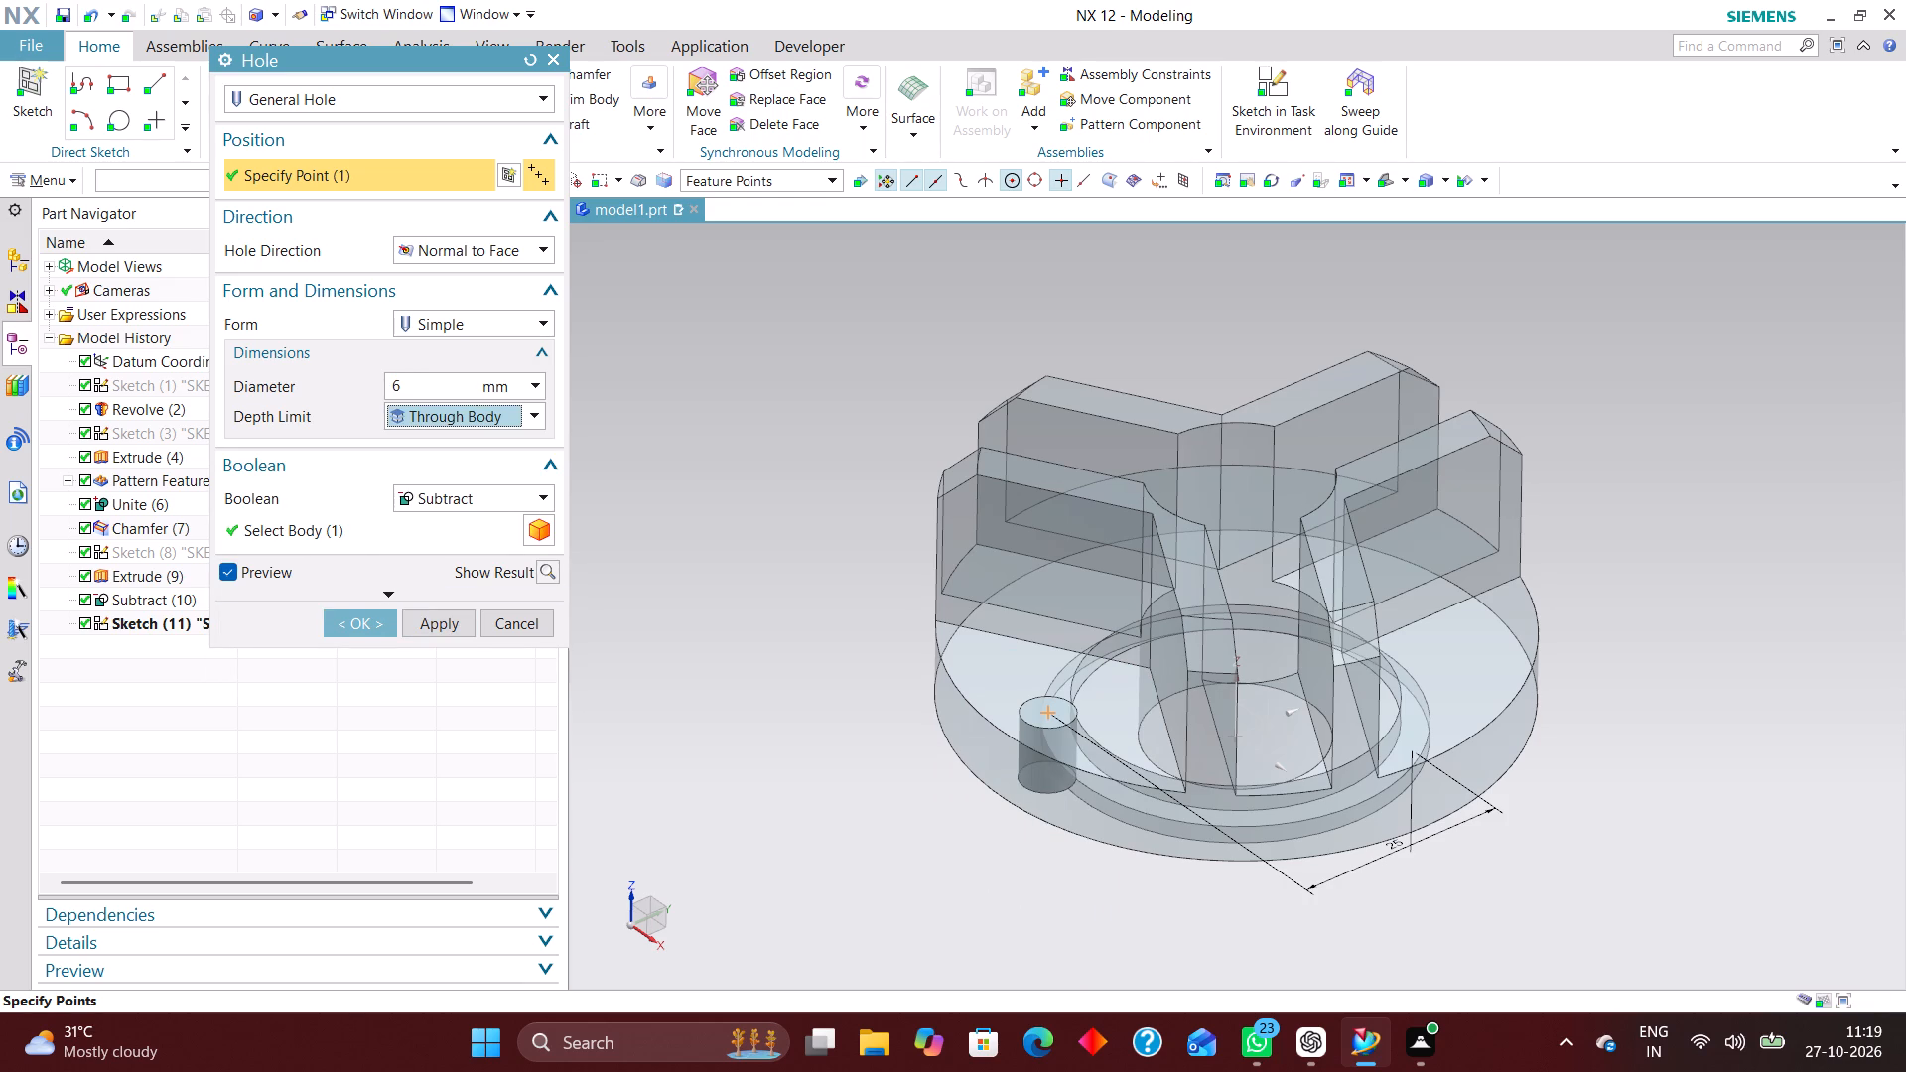
{"action": "left_click", "coordinate": [361, 618]}
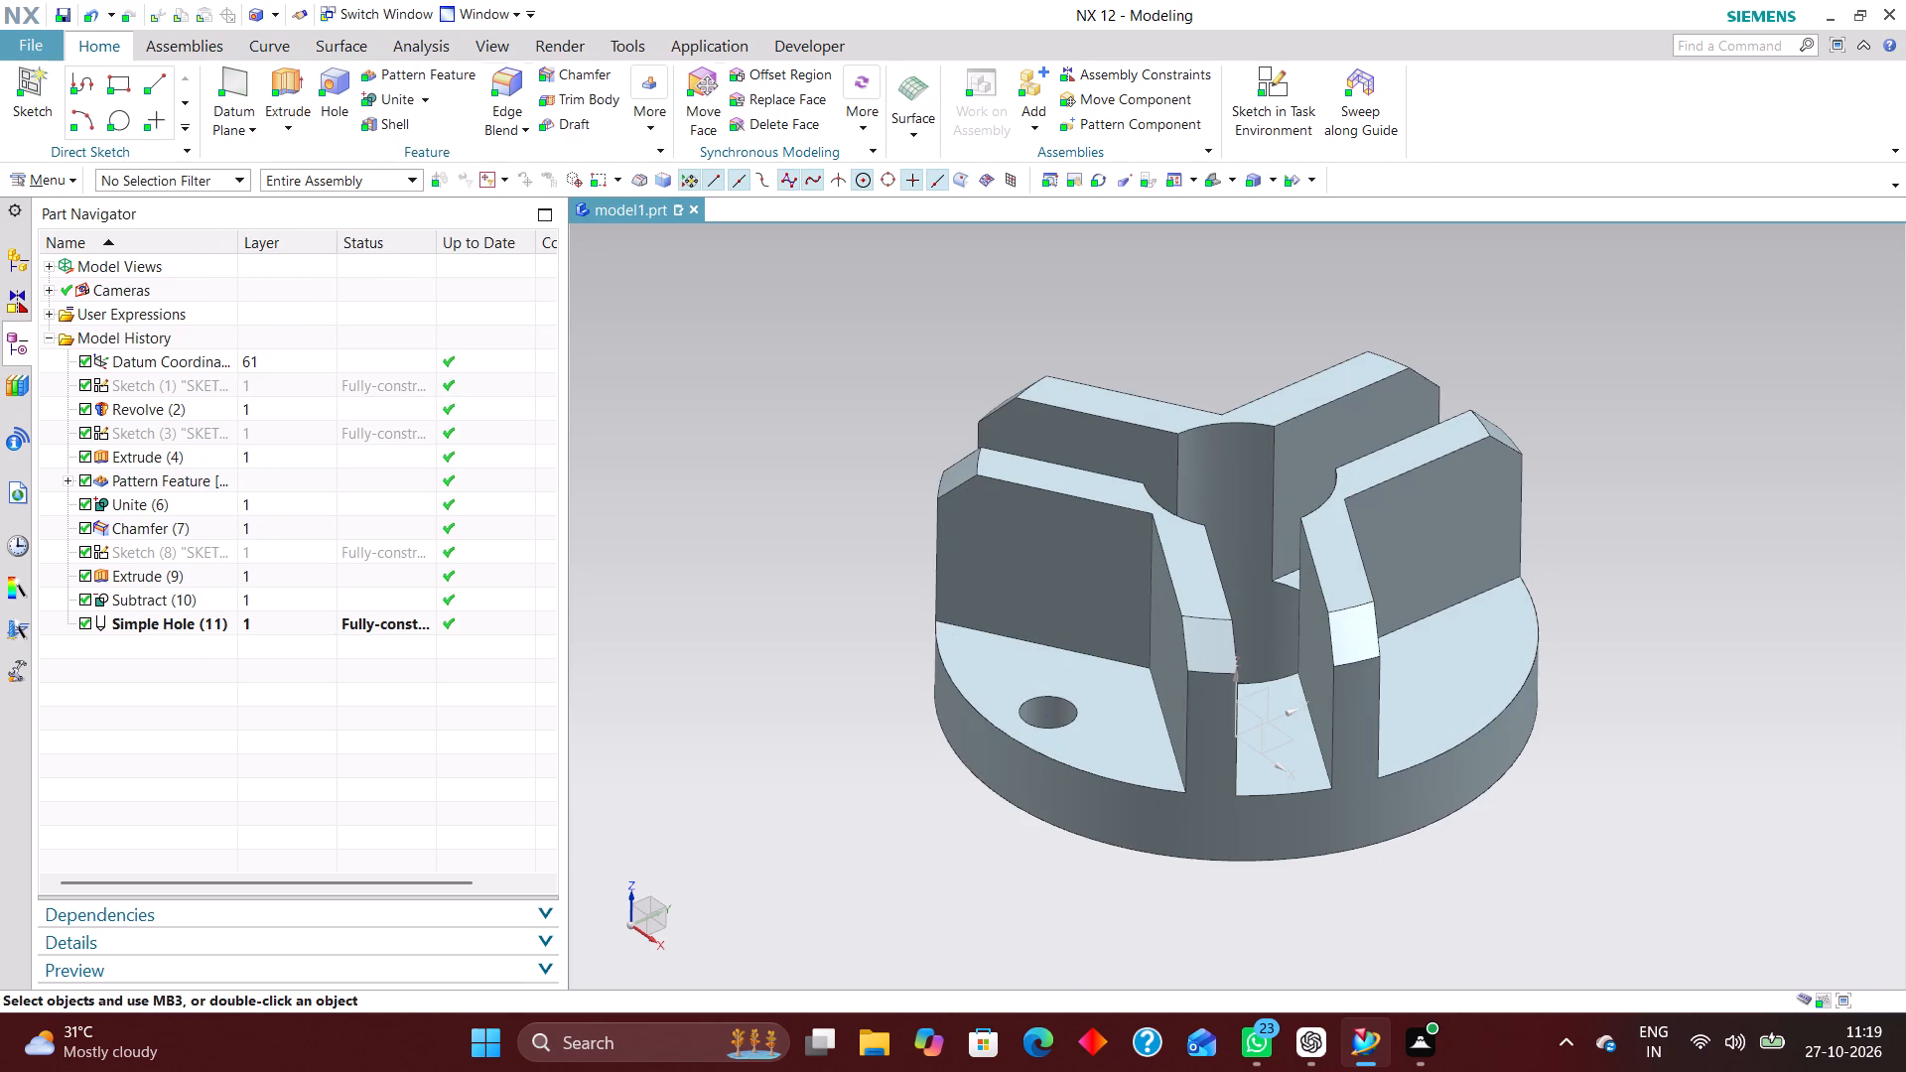
Pattern the 6 mm hole circularly about the vertical datum axis with a count of 3 and a 120° pitch angle.
{"action": "left_click", "coordinate": [422, 77]}
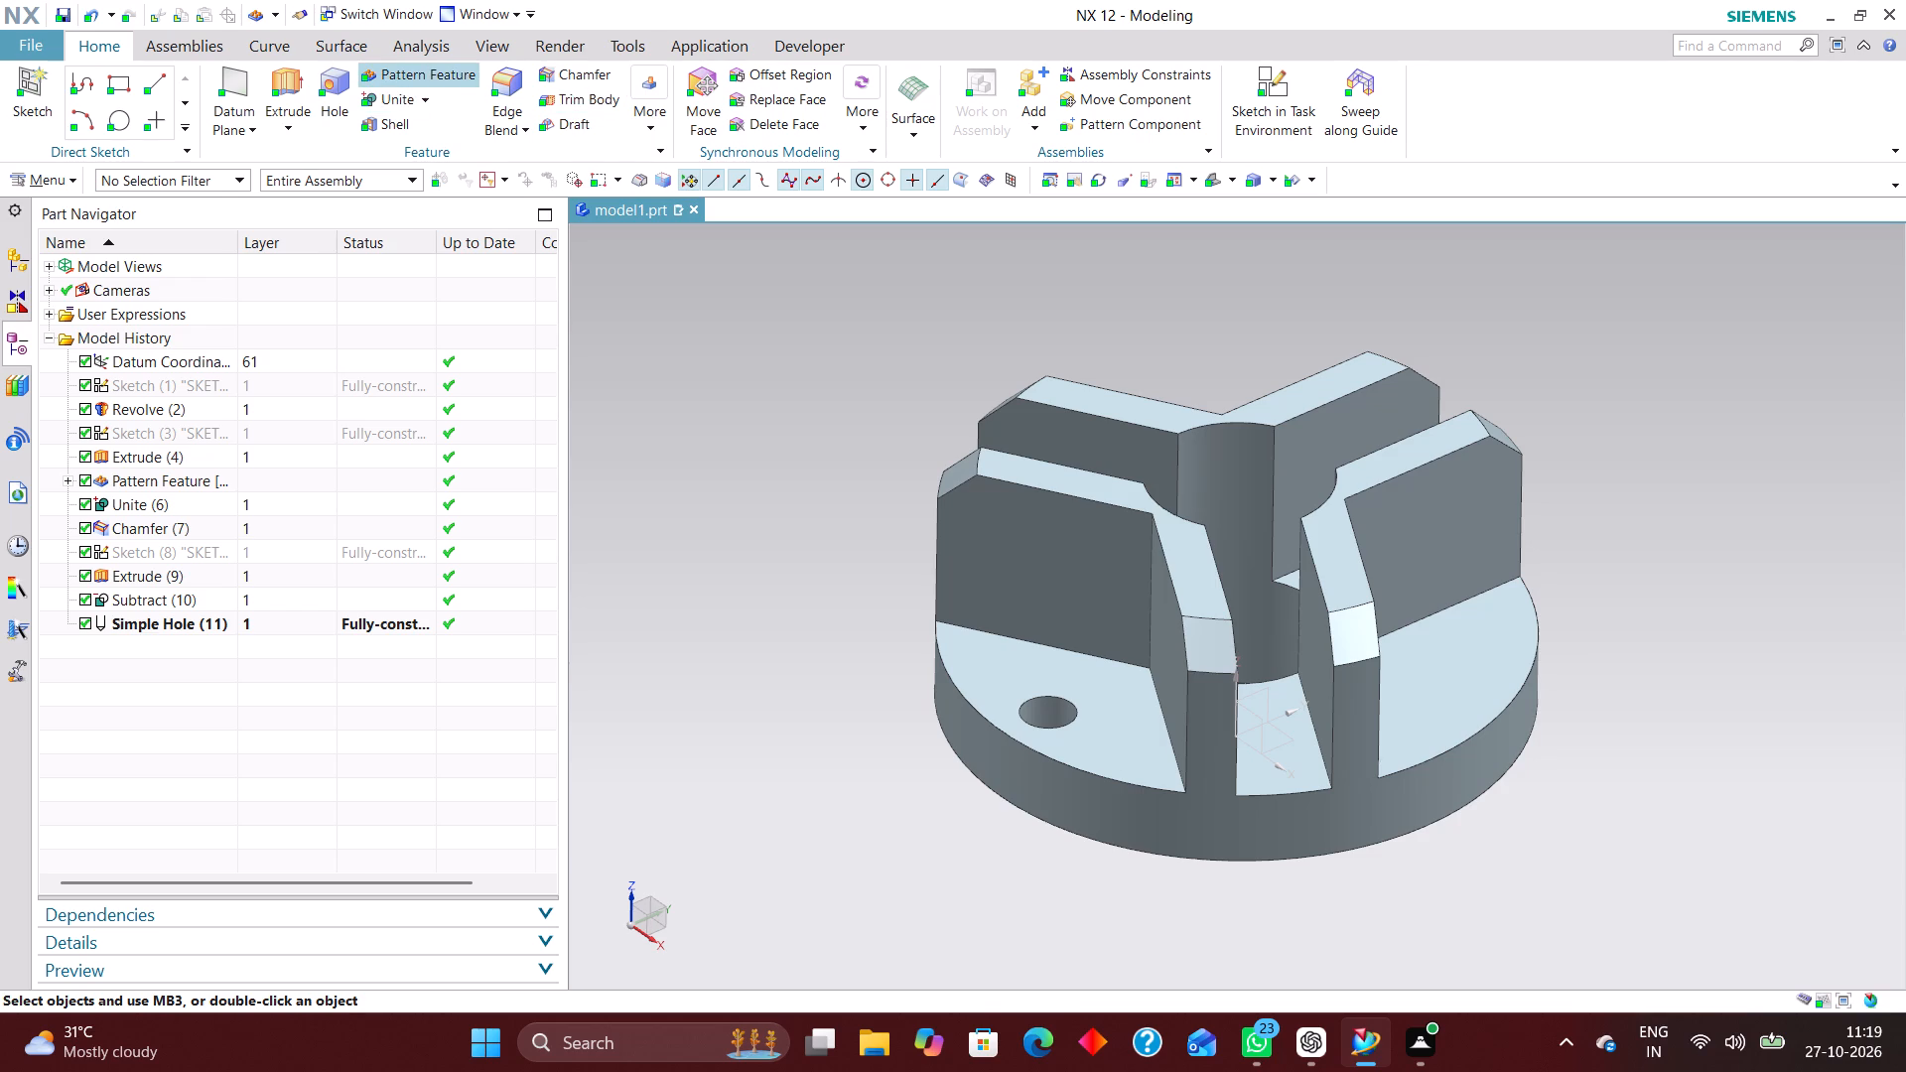
{"action": "left_click", "coordinate": [1054, 705]}
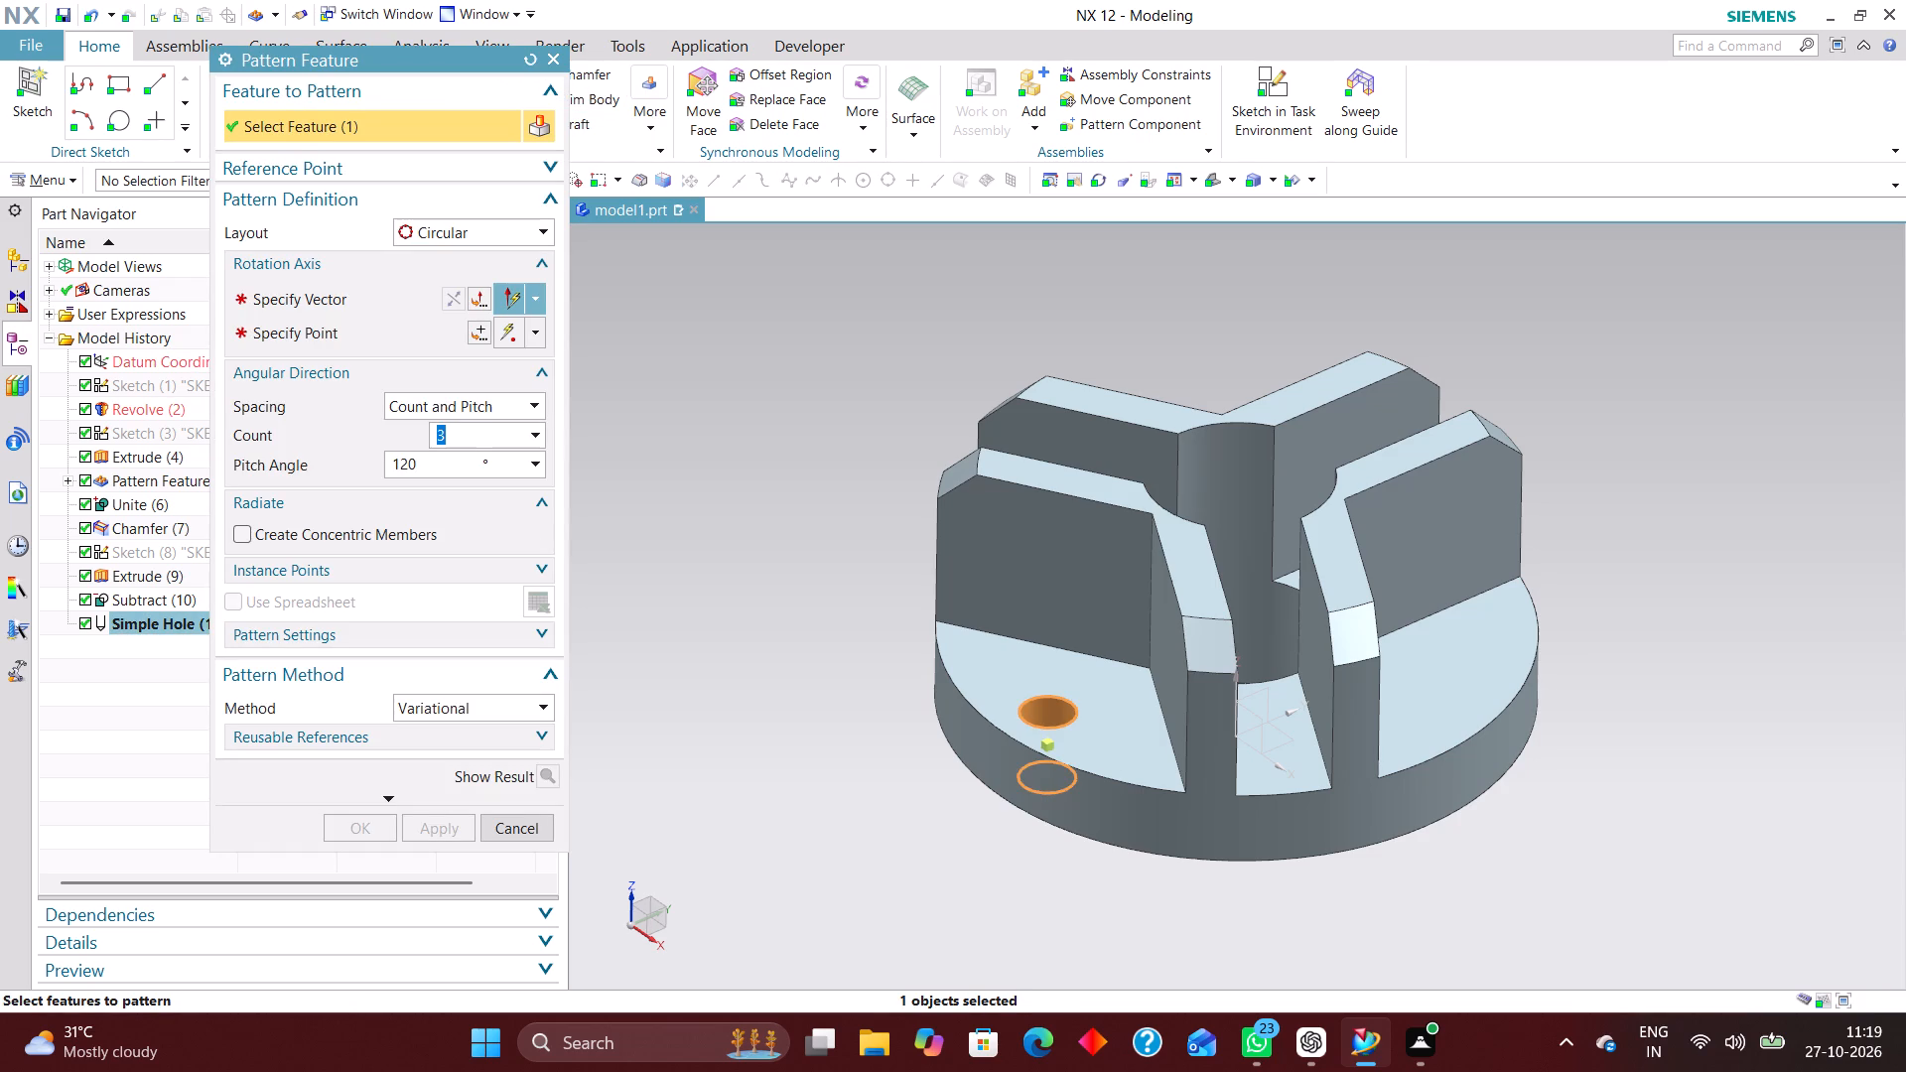
{"action": "left_click", "coordinate": [361, 296]}
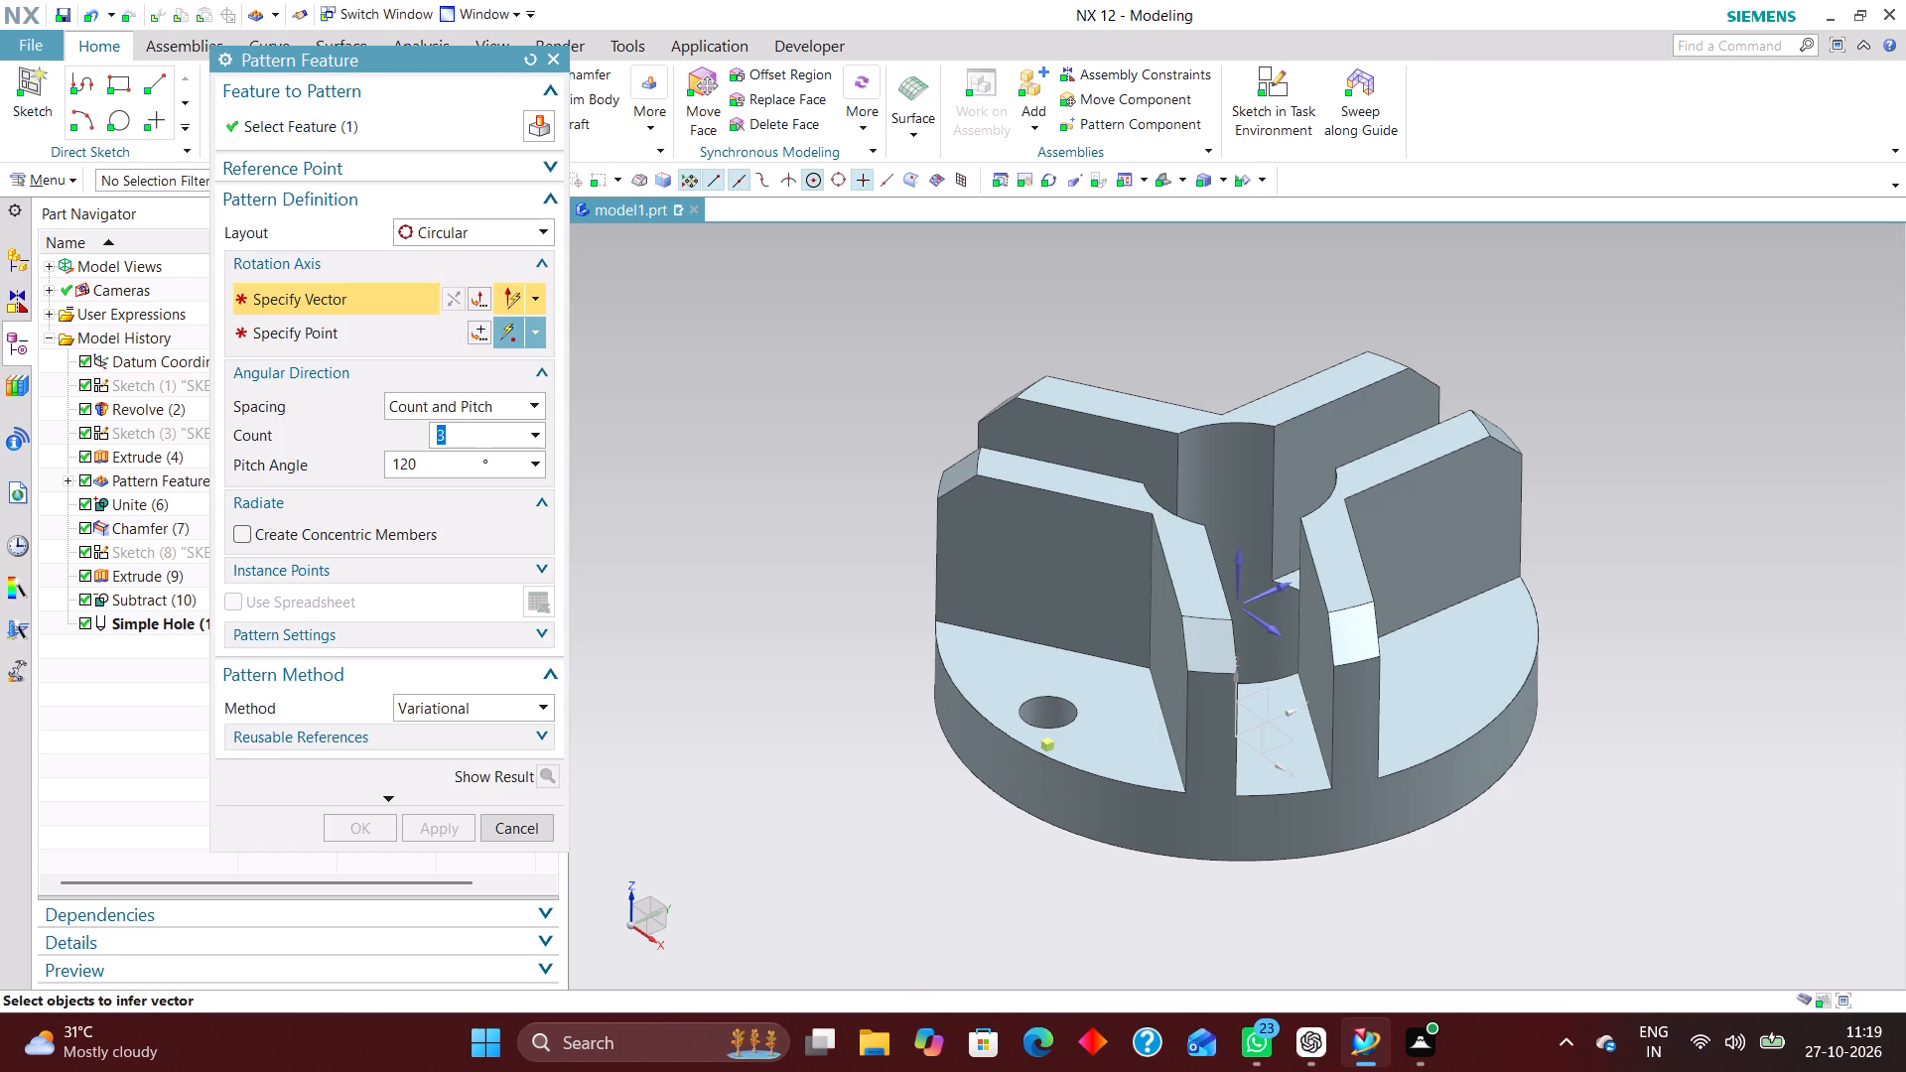
{"action": "middle_click_drag", "start_coordinate": [1544, 664], "coordinate": [1517, 703]}
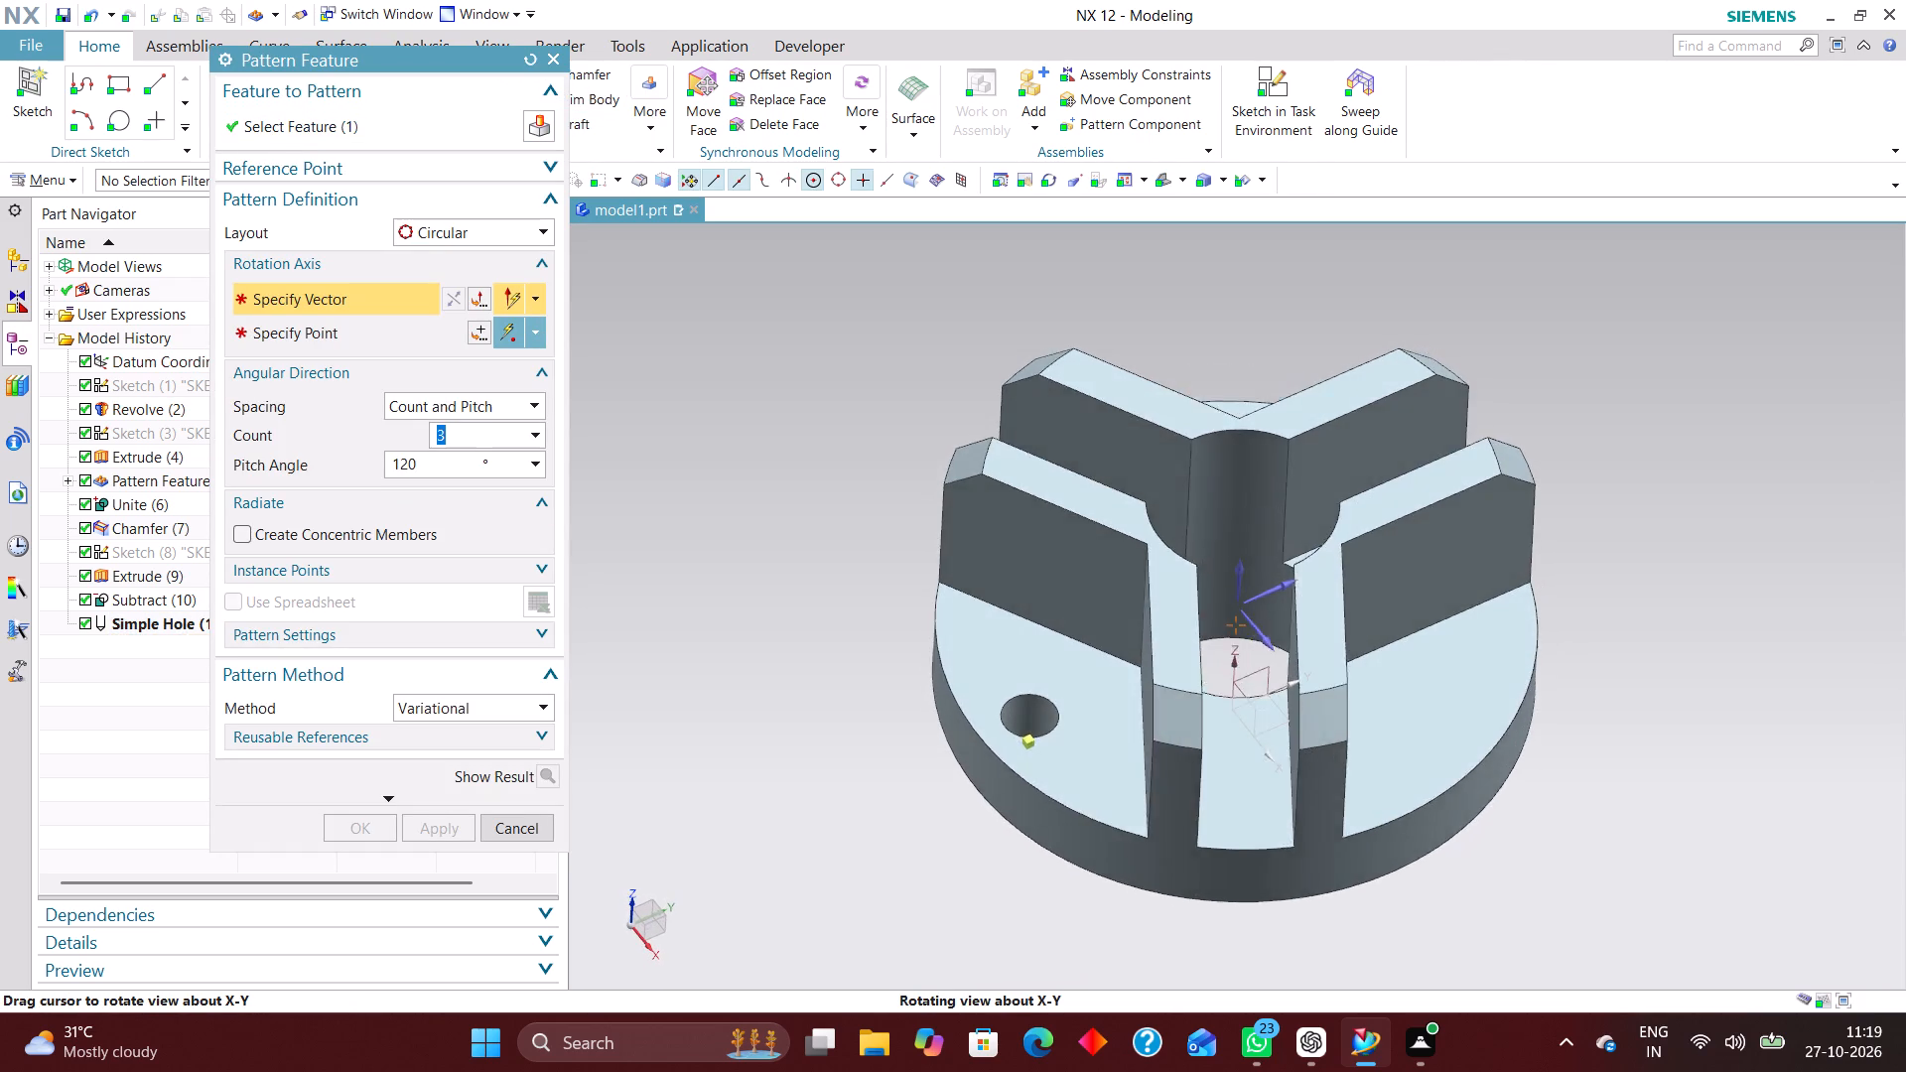
{"action": "middle_click_drag", "start_coordinate": [1517, 703], "coordinate": [1522, 714]}
{"action": "left_click", "coordinate": [1232, 654]}
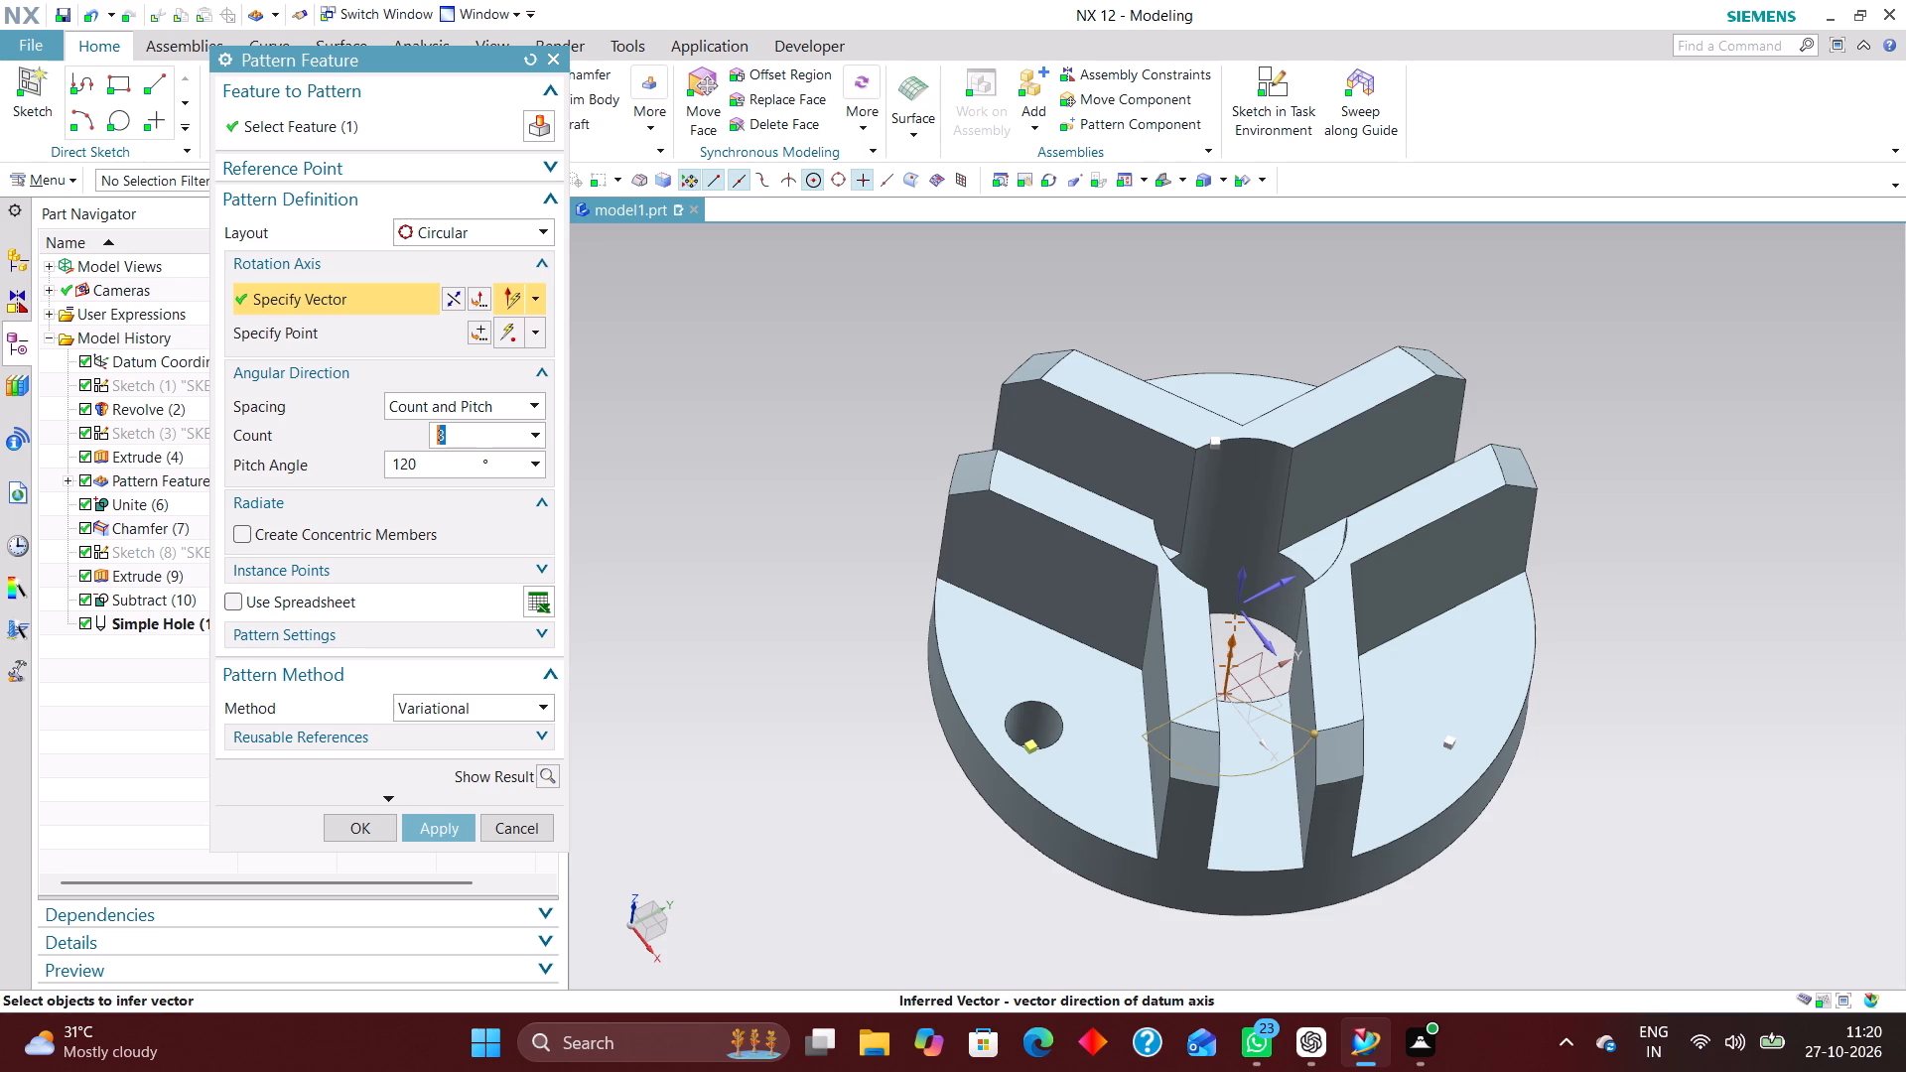
{"action": "left_click", "coordinate": [426, 822]}
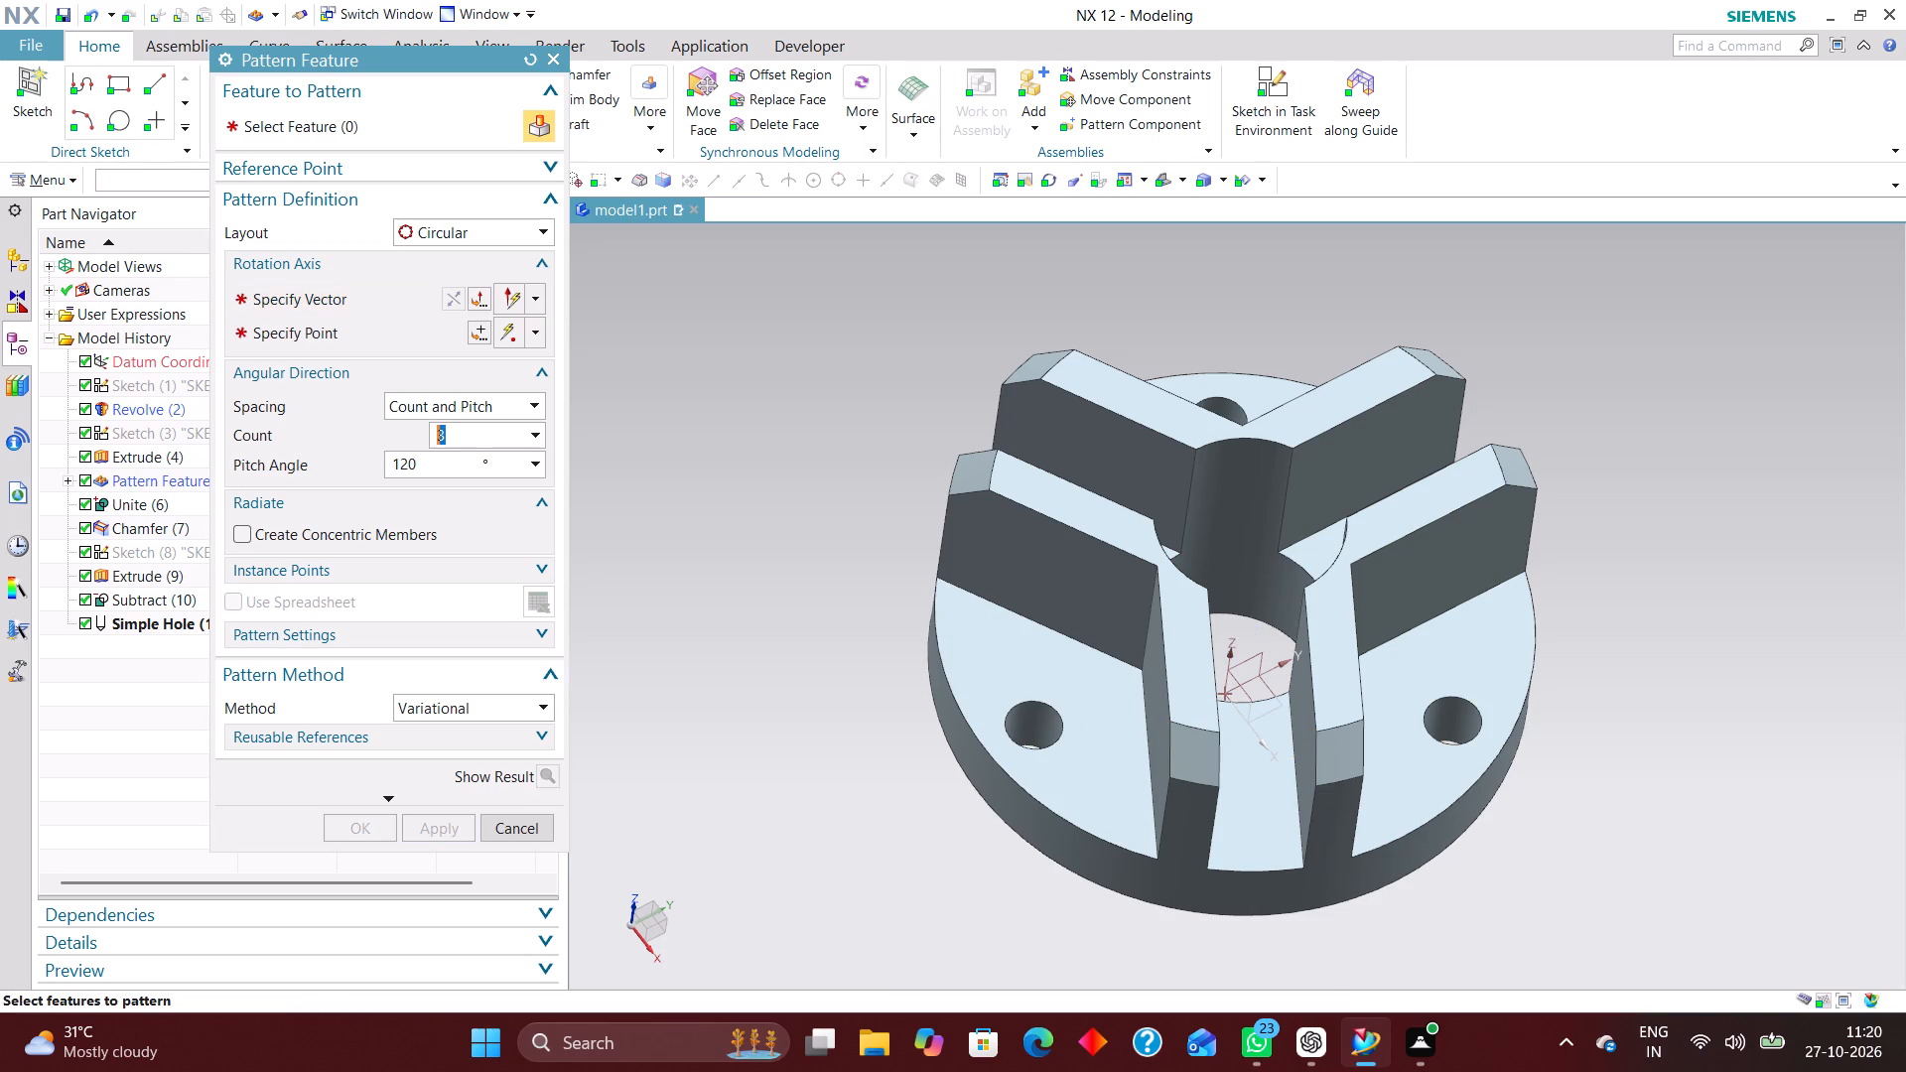
{"action": "middle_click_drag", "start_coordinate": [774, 638], "coordinate": [834, 548]}
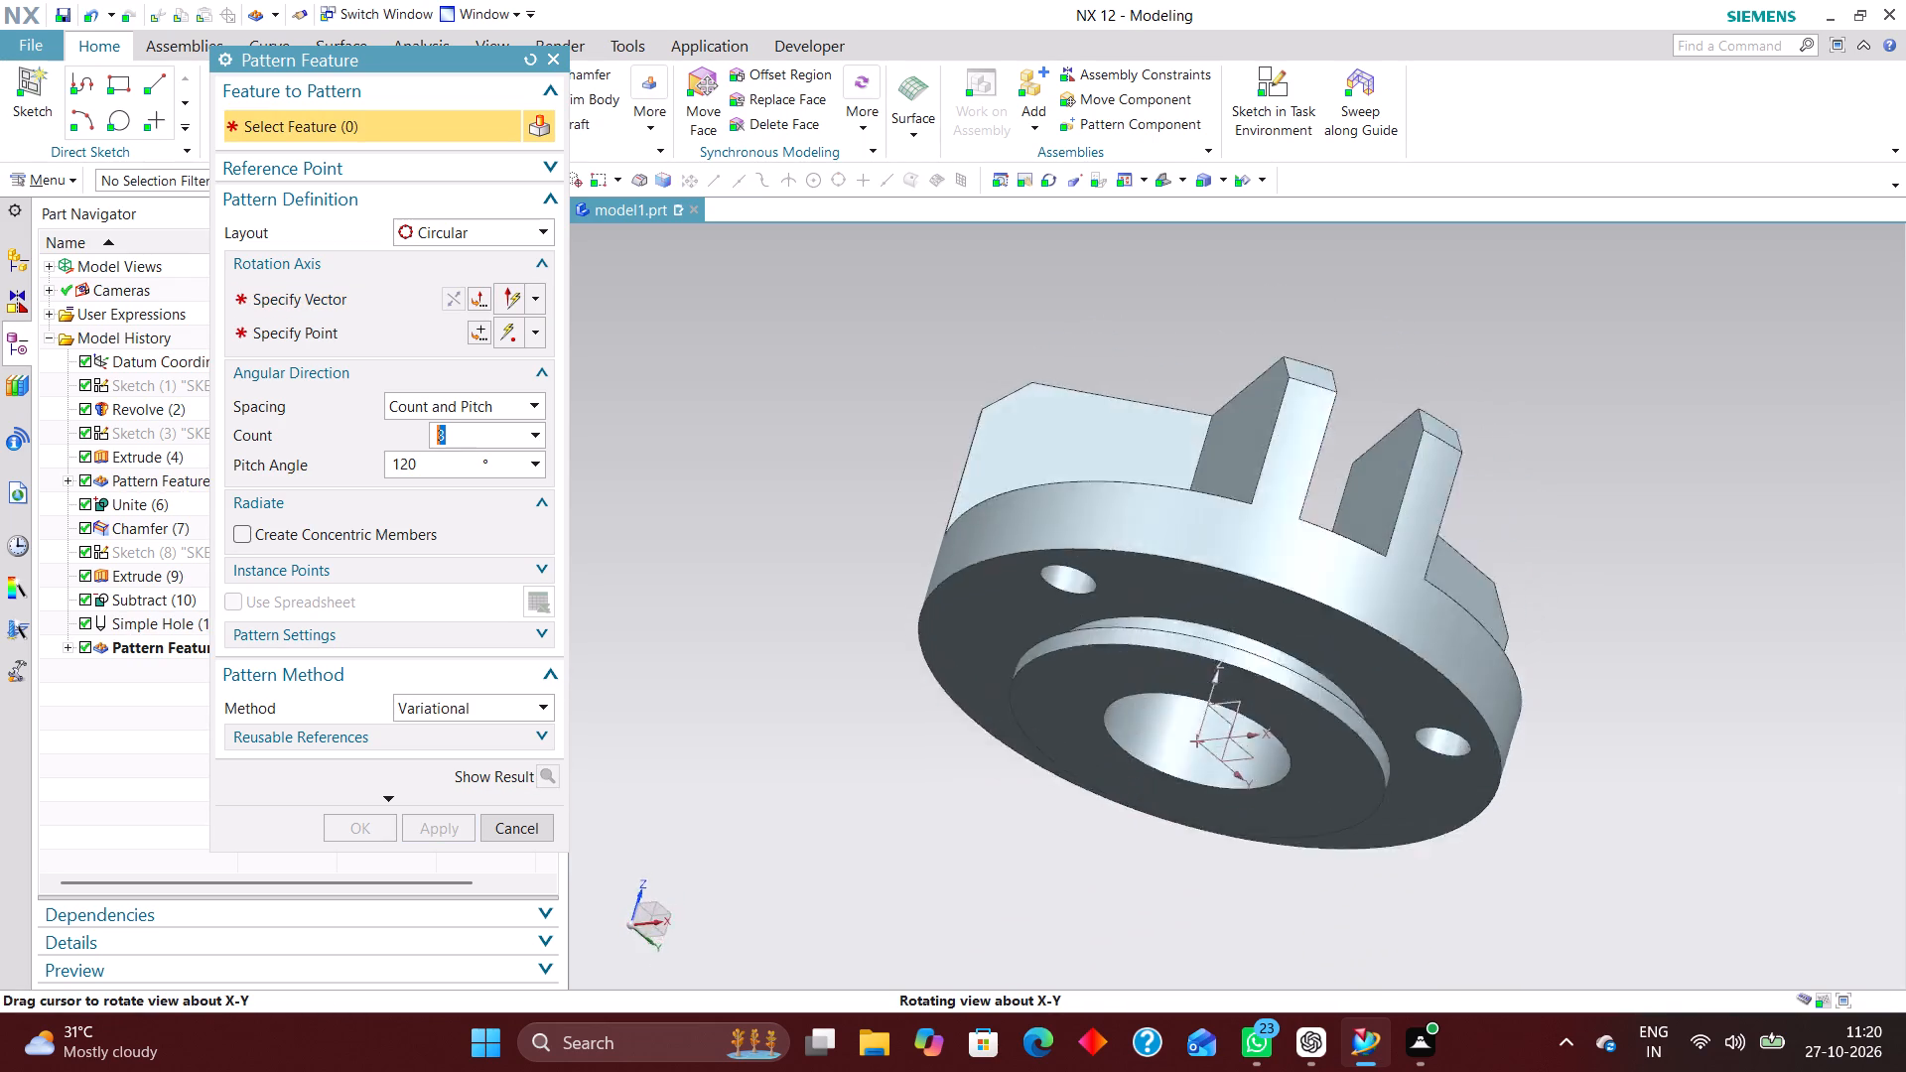
Examine the patterned 6 mm holes from the underside and sides of the fixture, and leave the pattern command.
{"action": "middle_click_drag", "start_coordinate": [834, 548], "coordinate": [939, 510]}
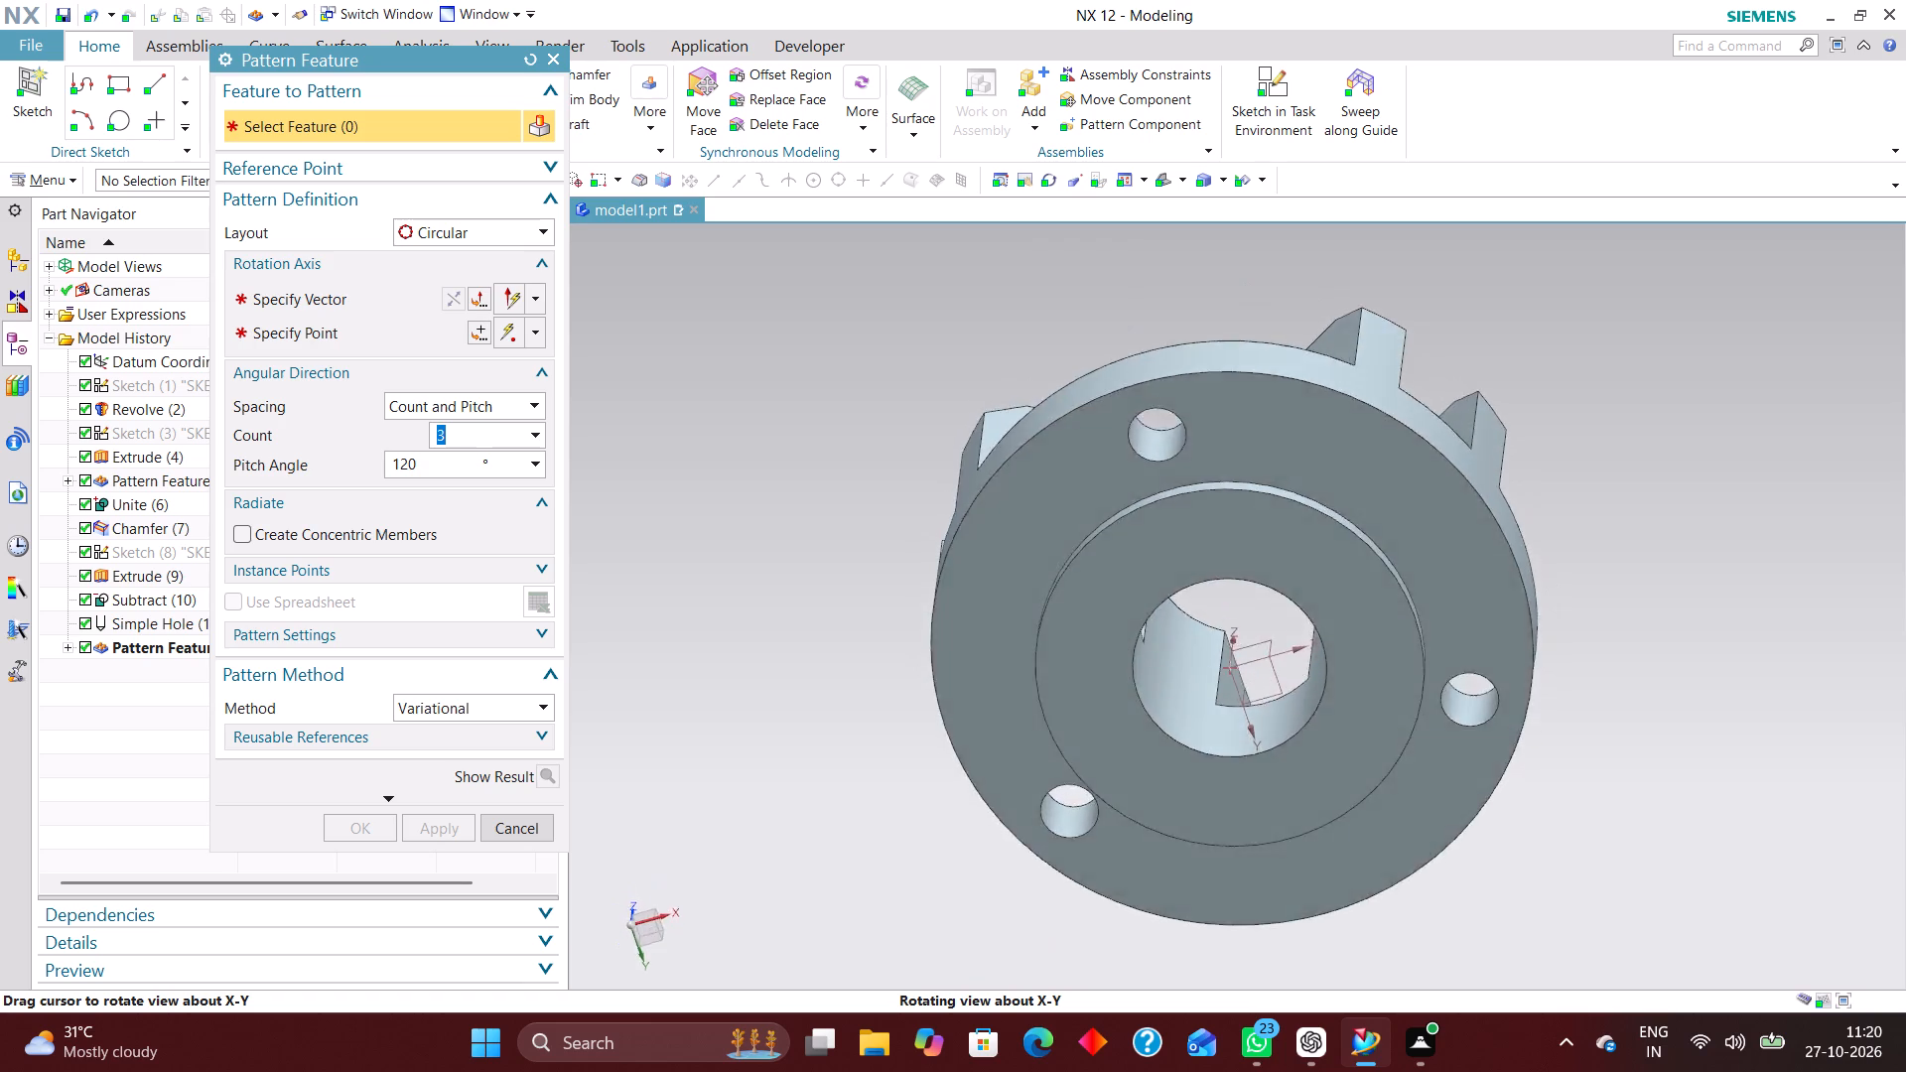
{"action": "middle_click_drag", "start_coordinate": [939, 510], "coordinate": [917, 620]}
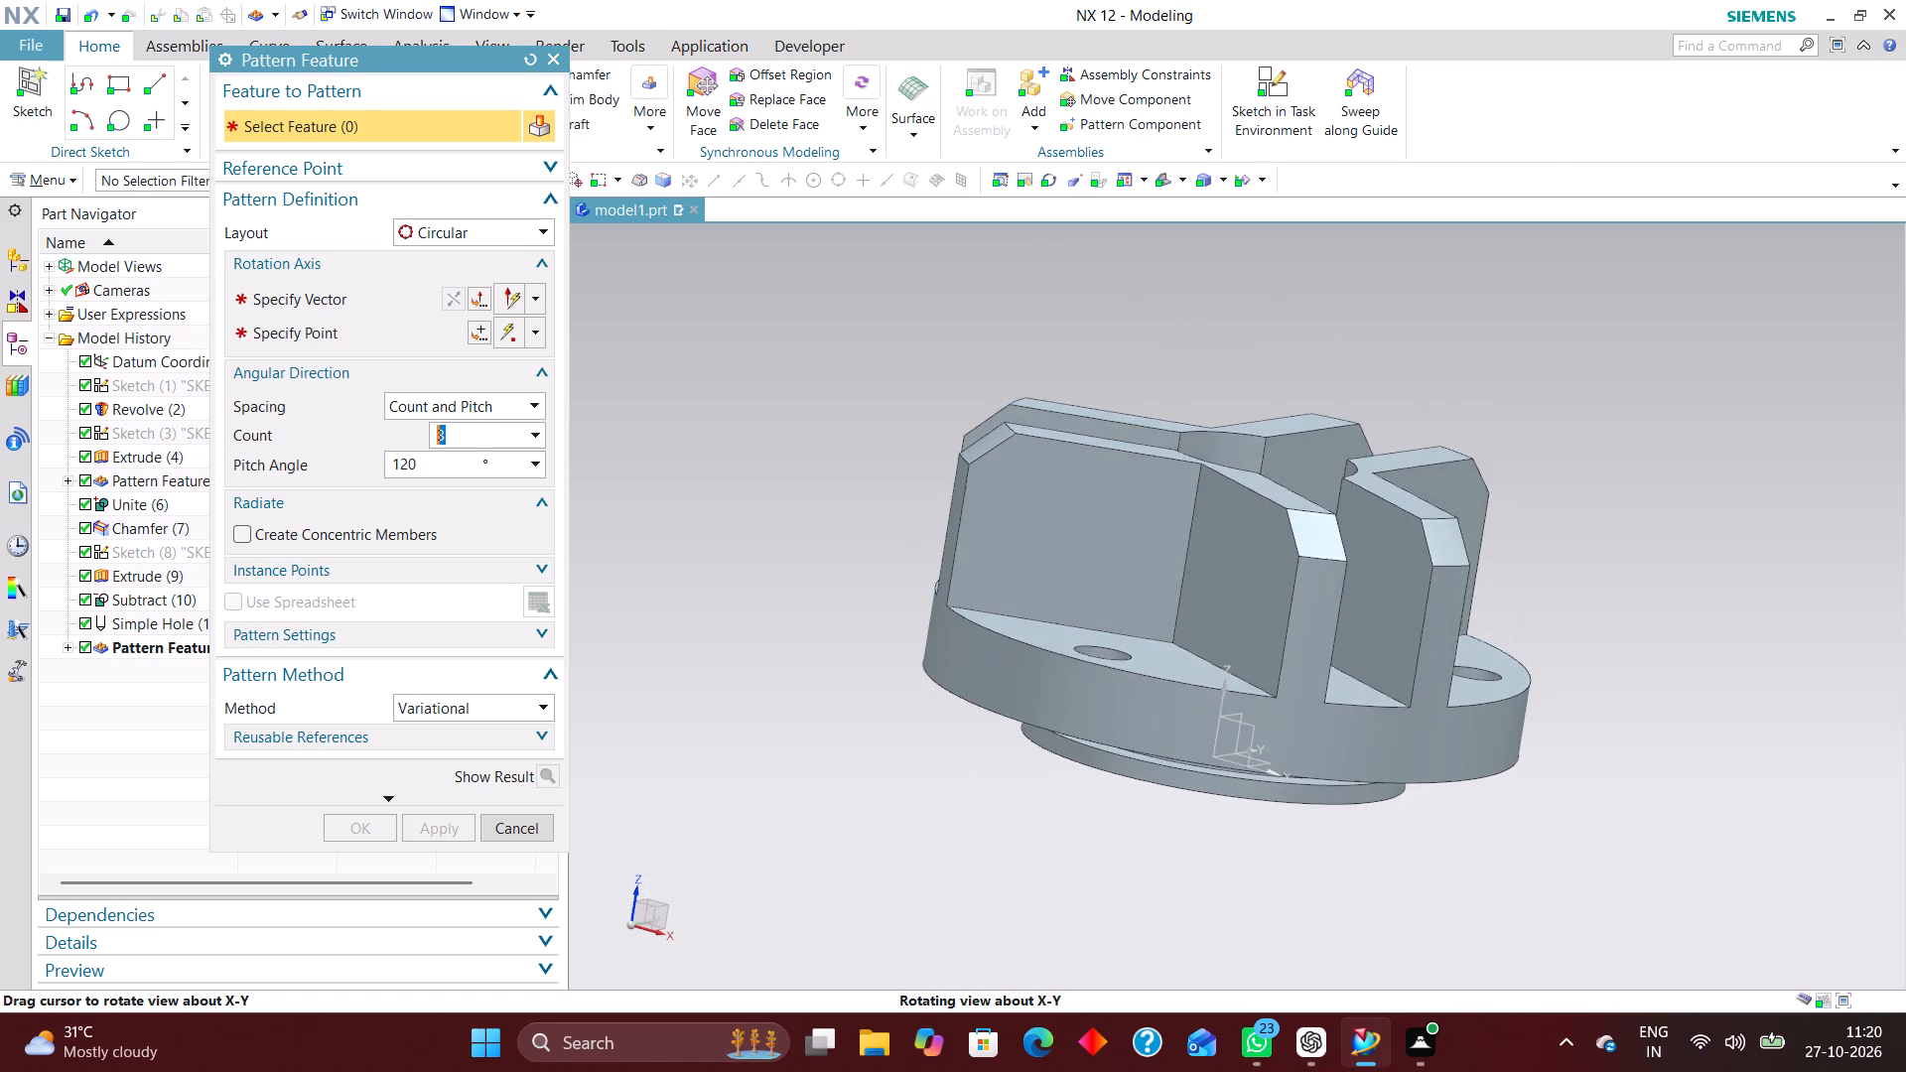
{"action": "middle_click_drag", "start_coordinate": [917, 620], "coordinate": [923, 597]}
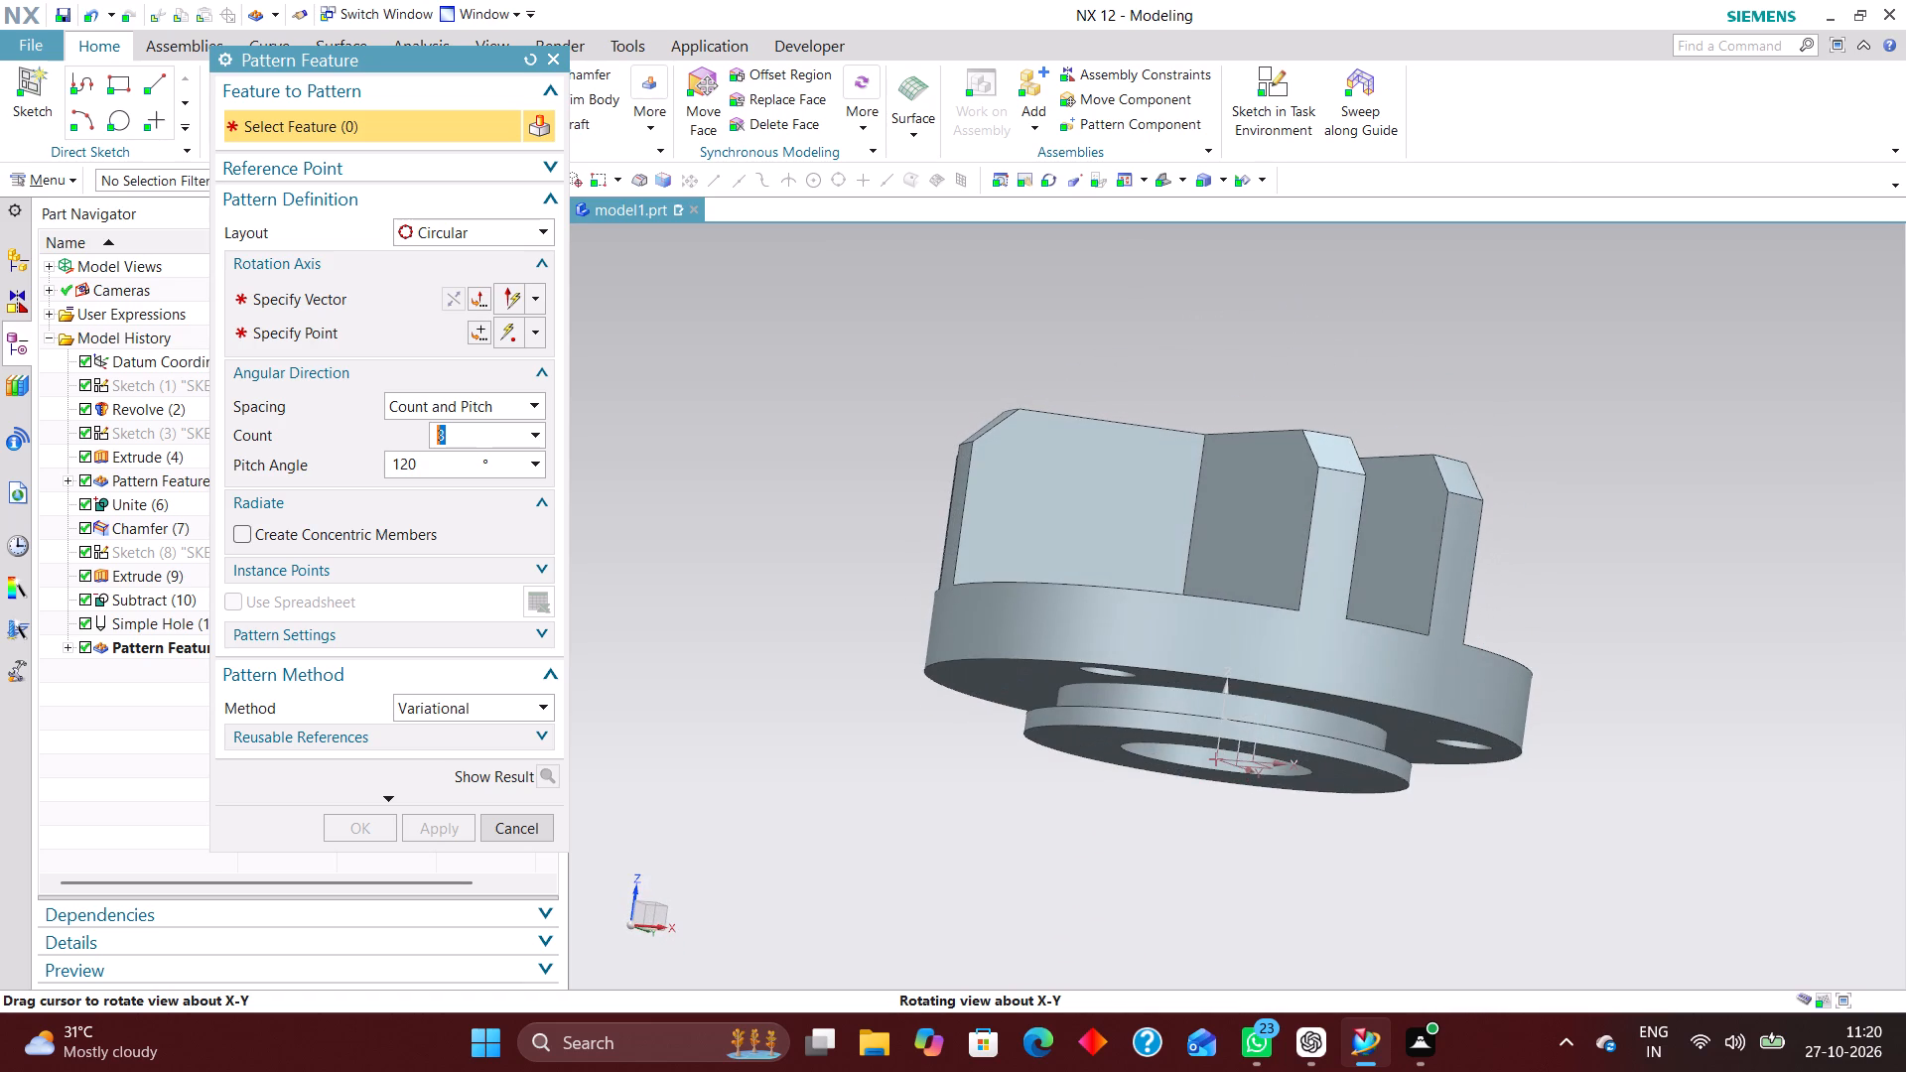
{"action": "middle_click_drag", "start_coordinate": [923, 597], "coordinate": [918, 596]}
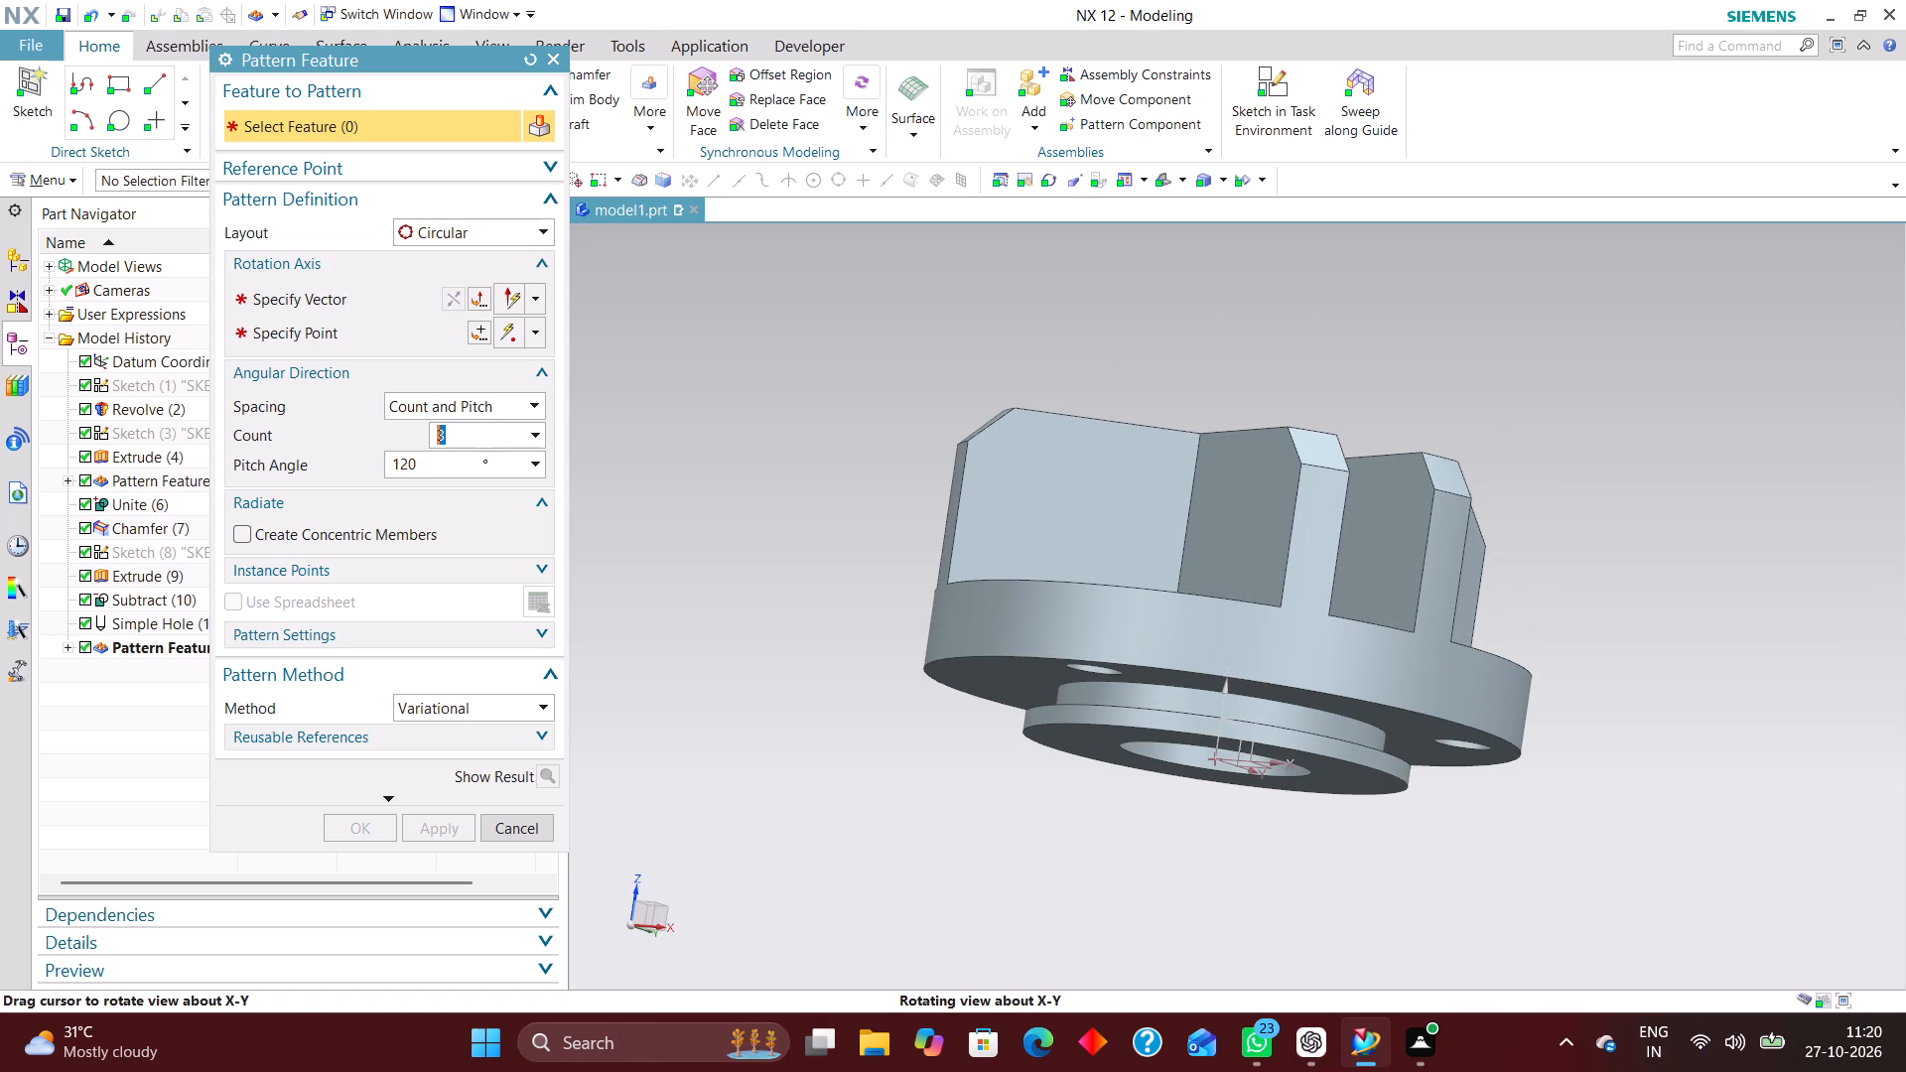
{"action": "middle_click_drag", "start_coordinate": [918, 596], "coordinate": [919, 596]}
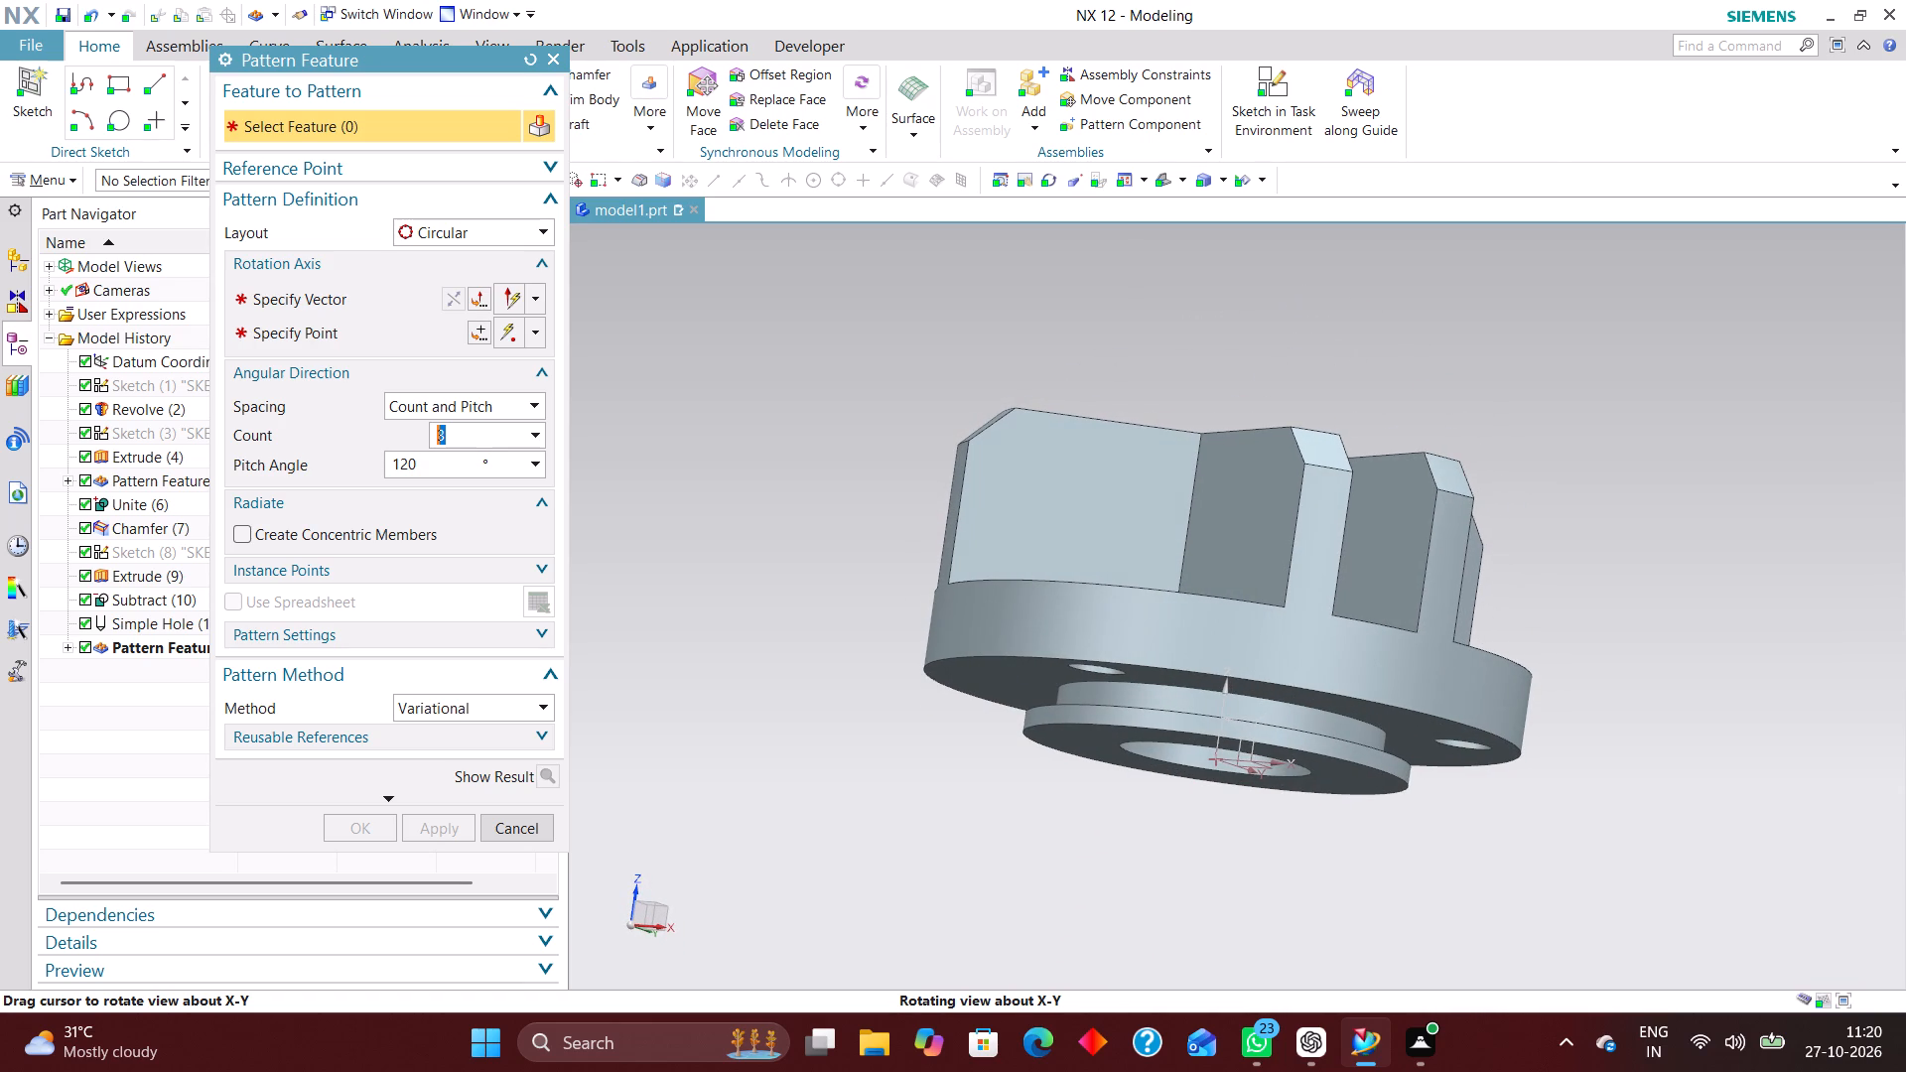
{"action": "middle_click_drag", "start_coordinate": [919, 596], "coordinate": [920, 596]}
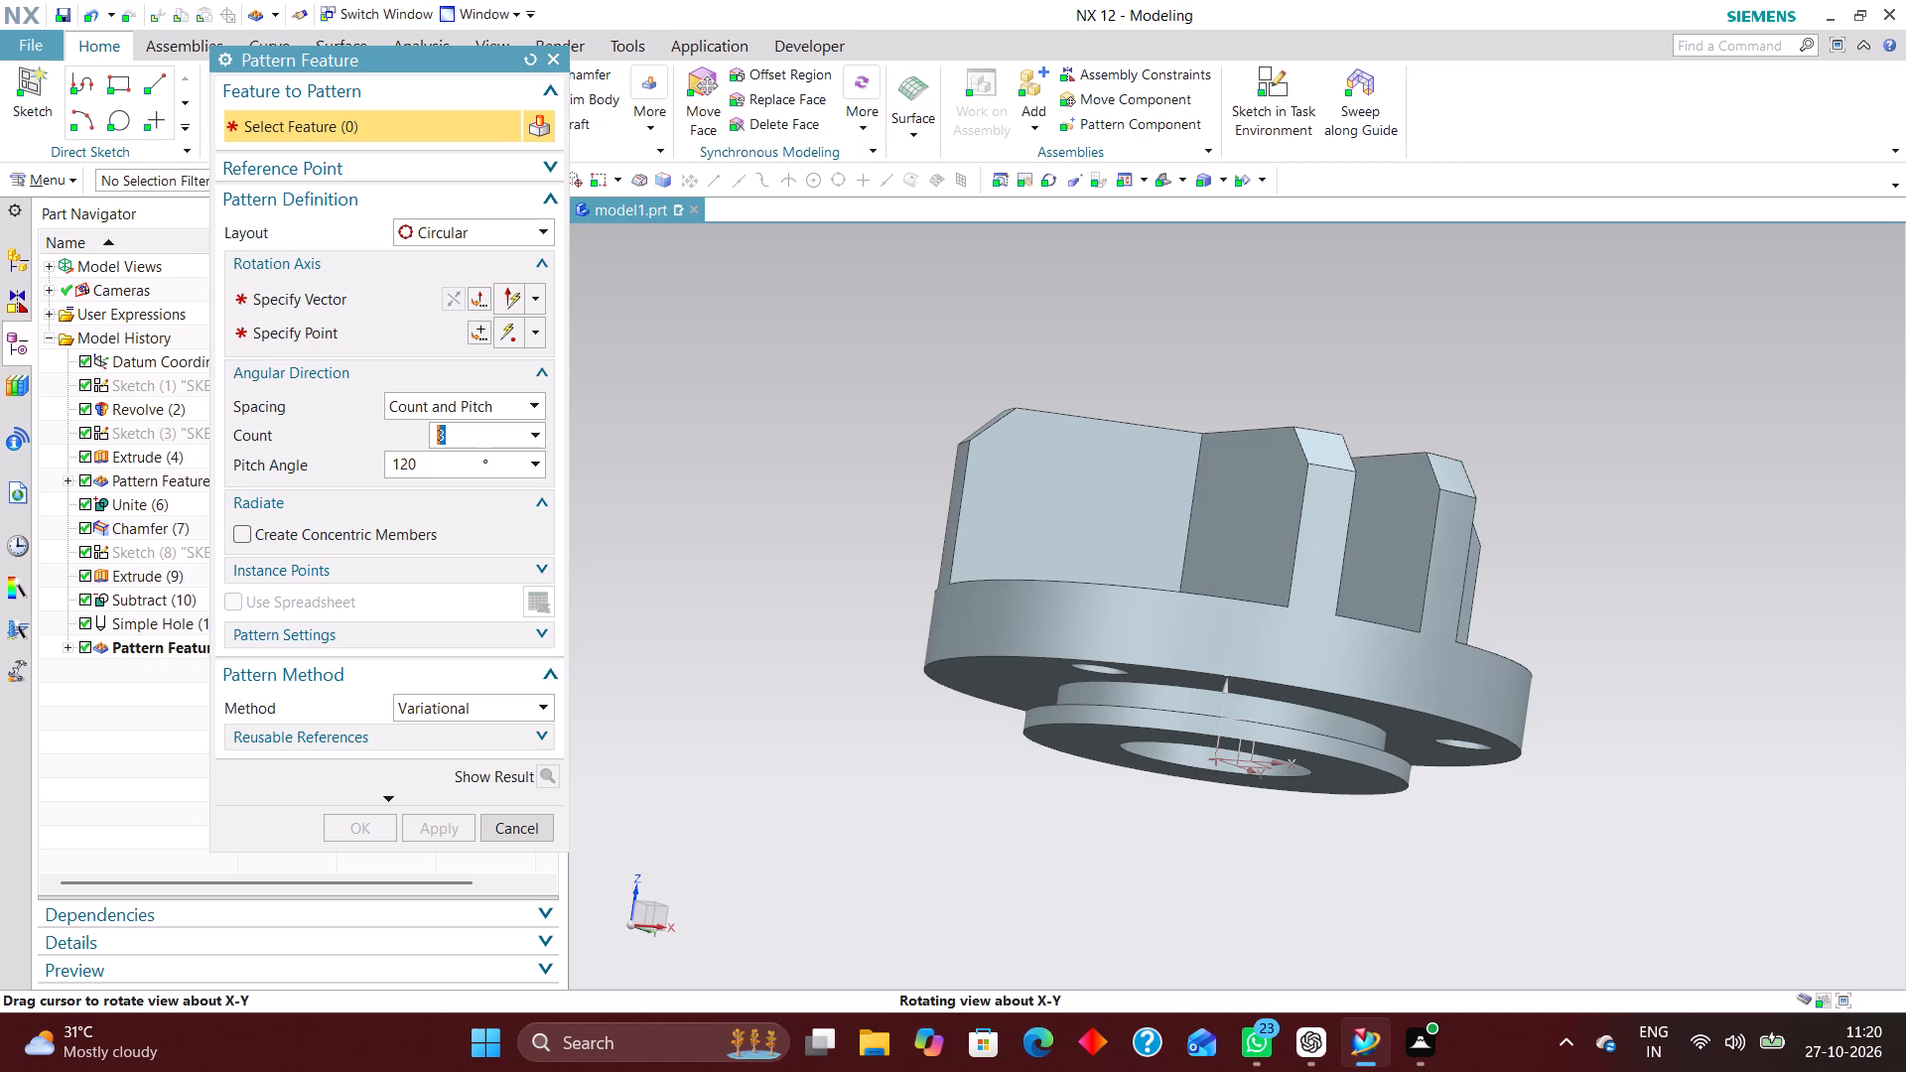
{"action": "middle_click_drag", "start_coordinate": [920, 596], "coordinate": [920, 597]}
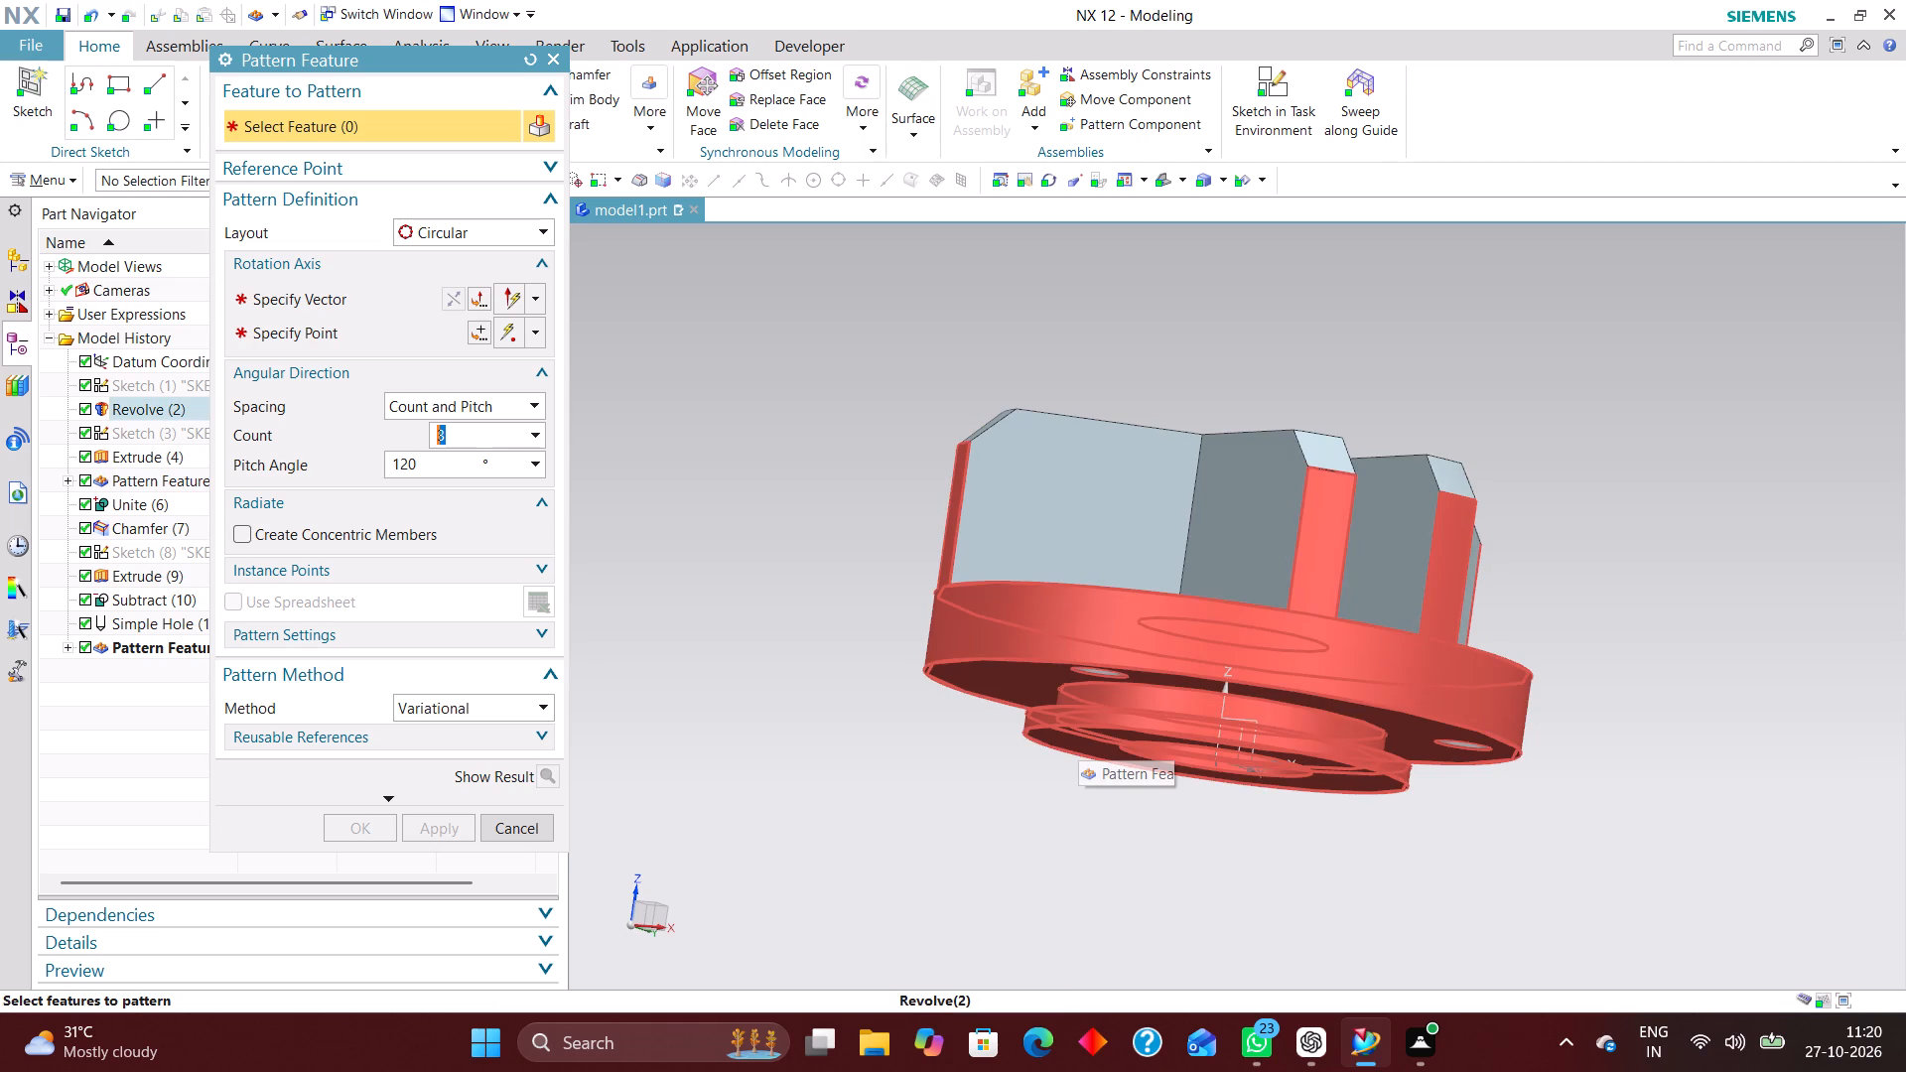
{"action": "left_click", "coordinate": [537, 821]}
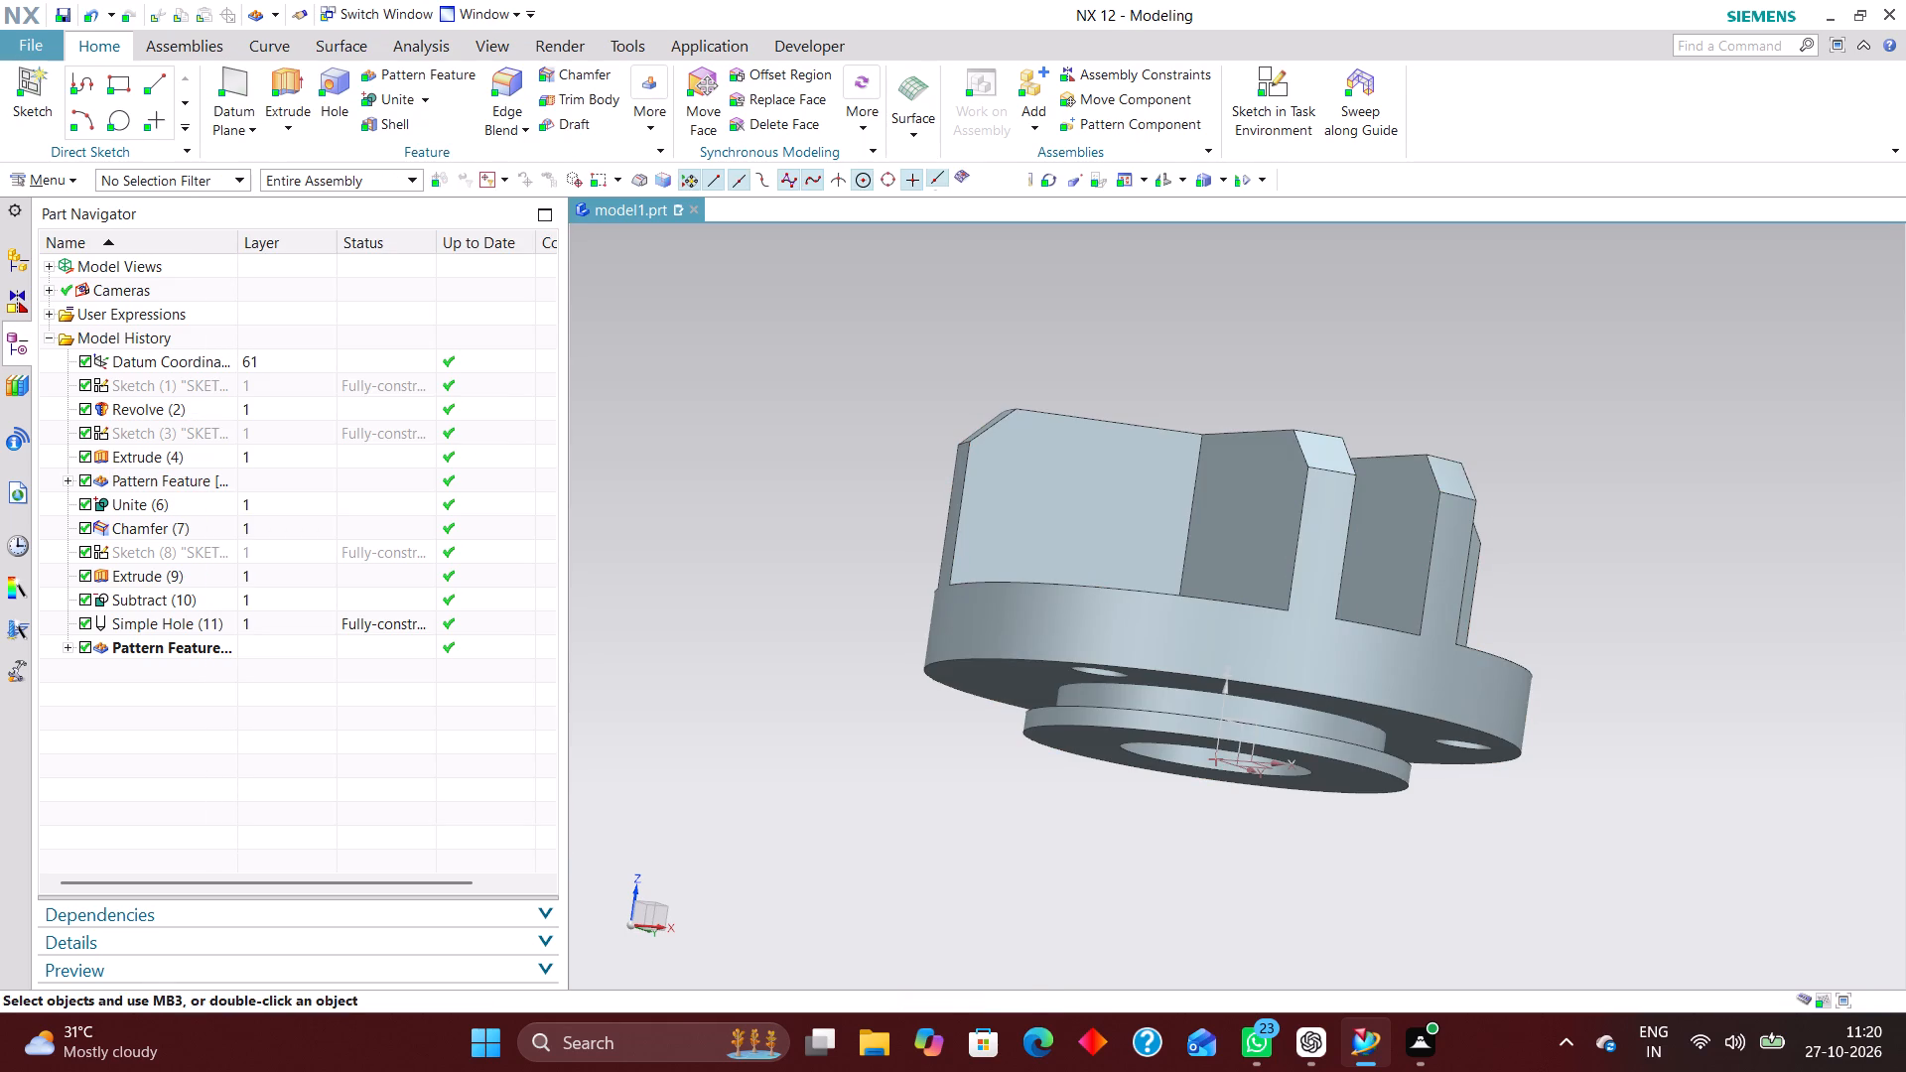
Start a hole on the flat vertical face of one arm of an angled wall, placing its centre point near the outer chamfered end.
{"action": "middle_click_drag", "start_coordinate": [817, 676], "coordinate": [870, 719]}
{"action": "scroll", "coordinate": [893, 737], "scroll_direction": "up", "scroll_amount": 1}
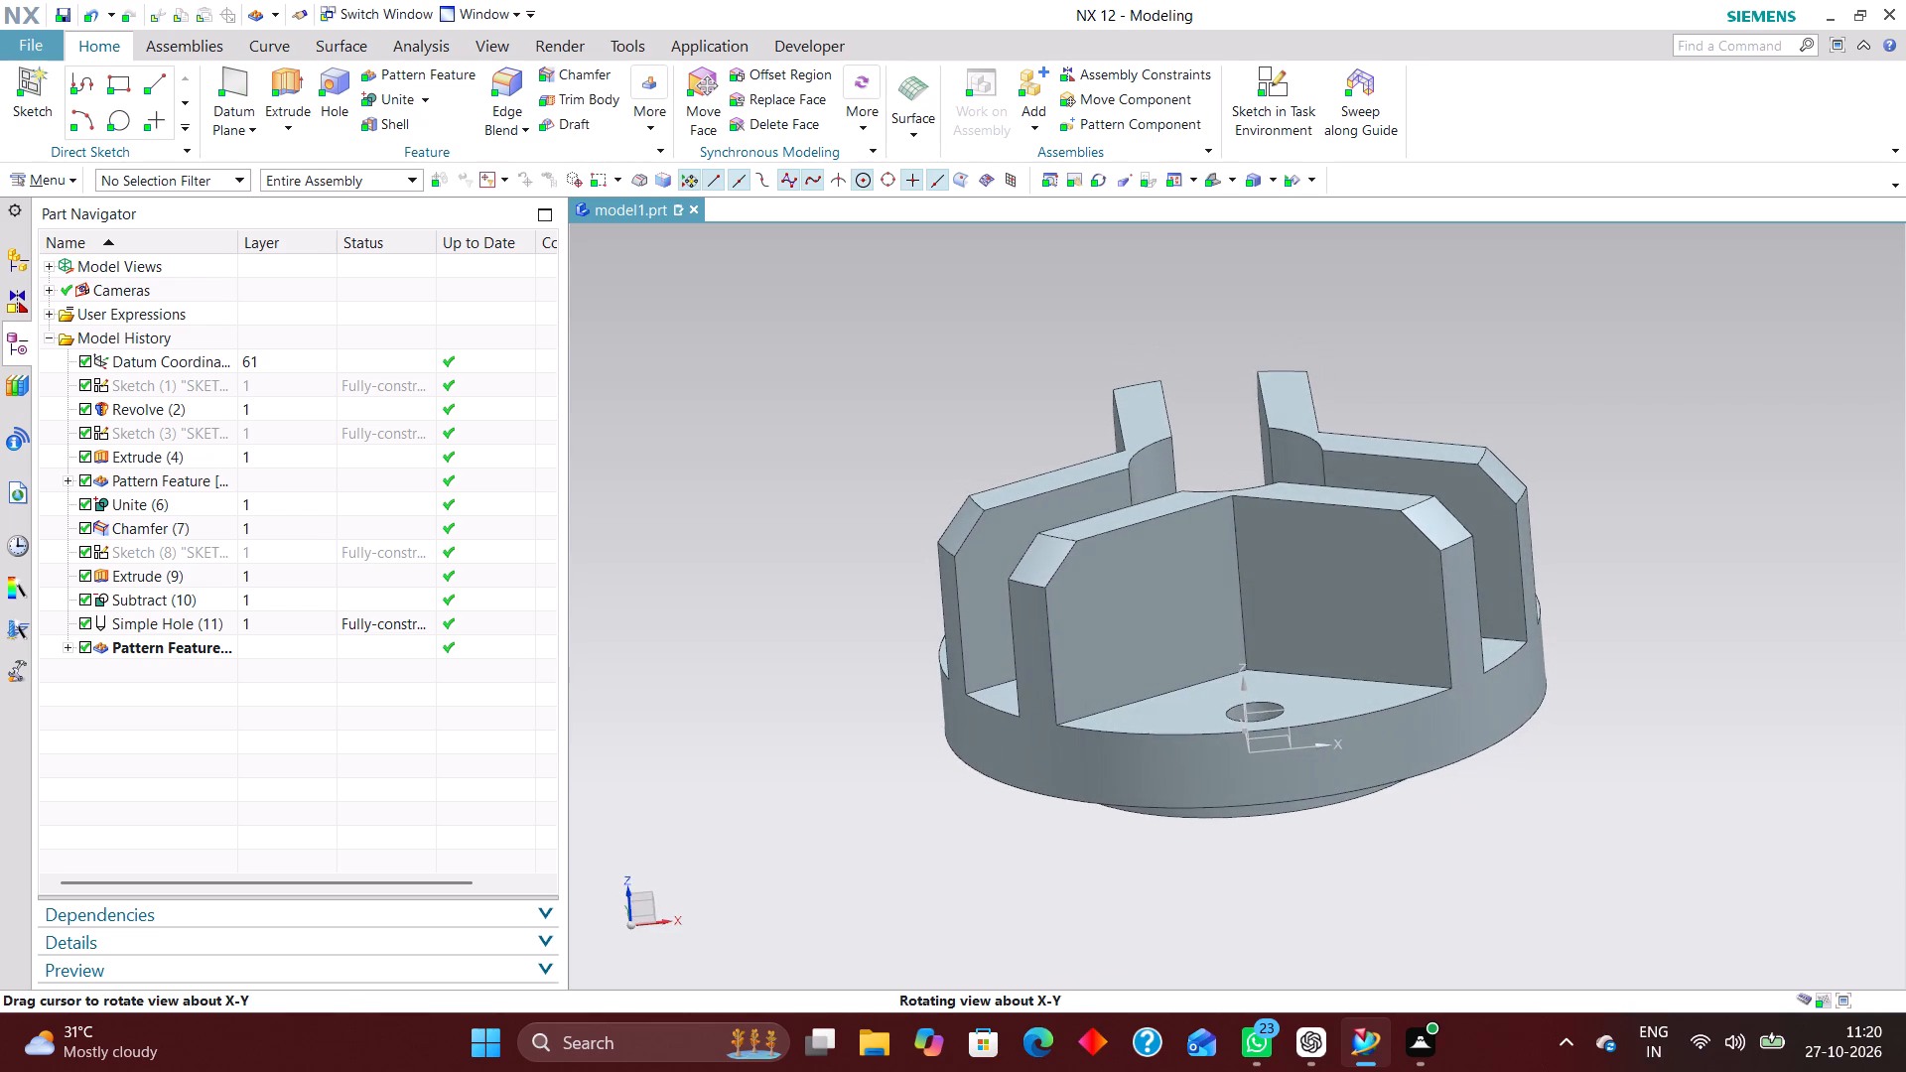
{"action": "left_click", "coordinate": [340, 86]}
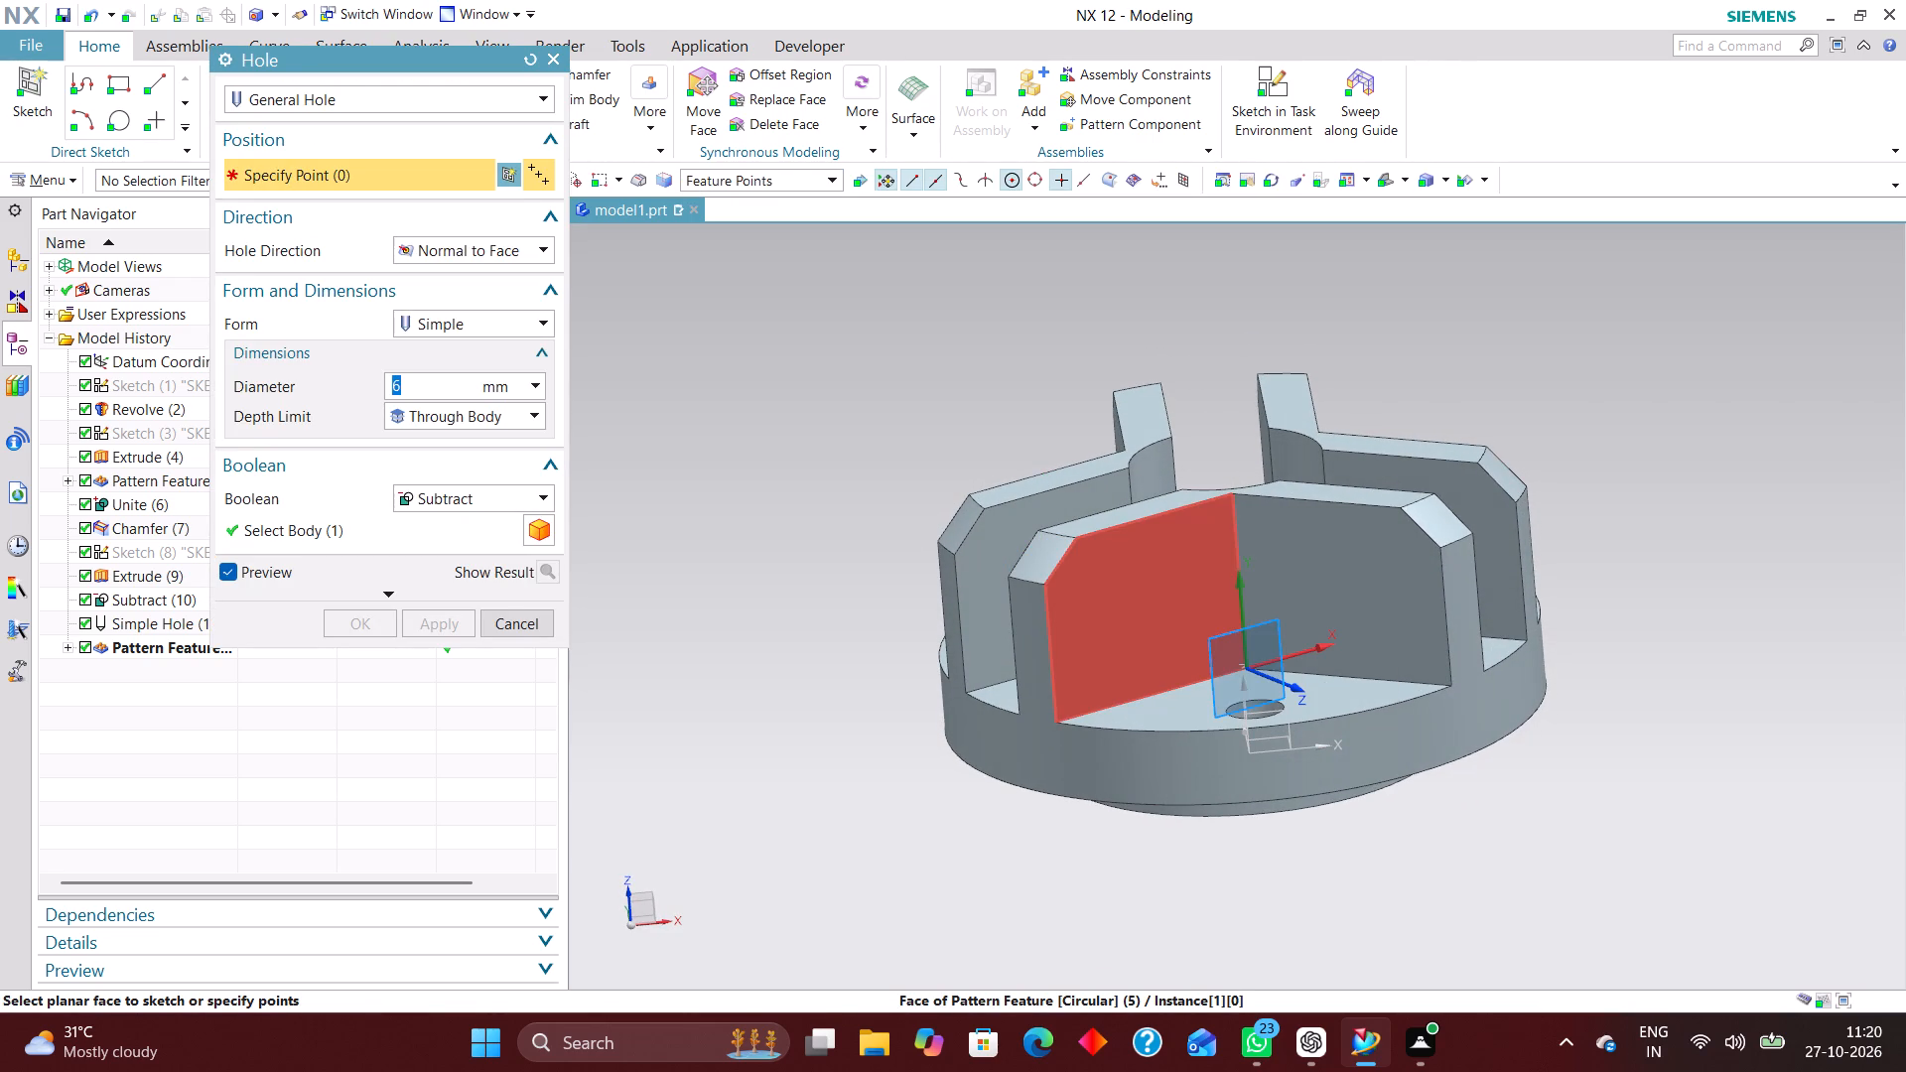
{"action": "left_click", "coordinate": [1114, 599]}
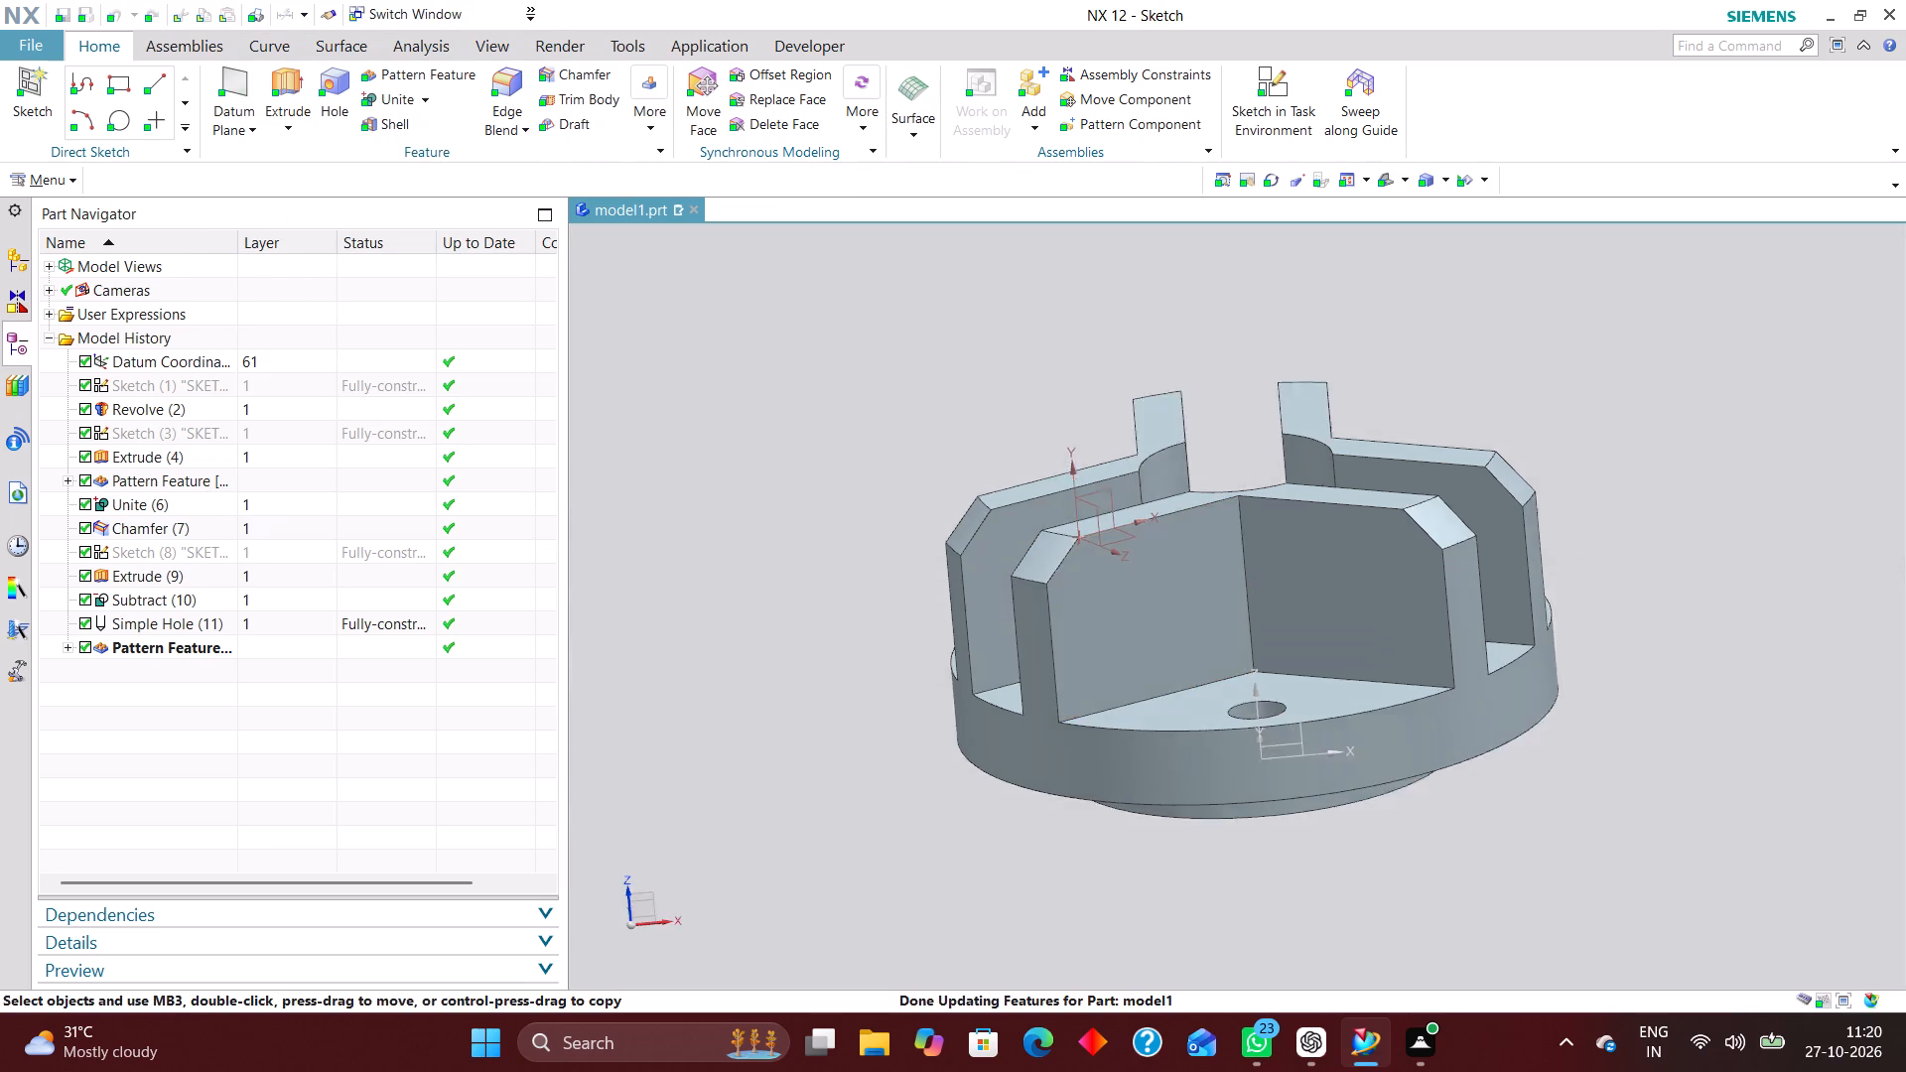
{"action": "scroll", "coordinate": [1259, 703], "scroll_direction": "up", "scroll_amount": 3}
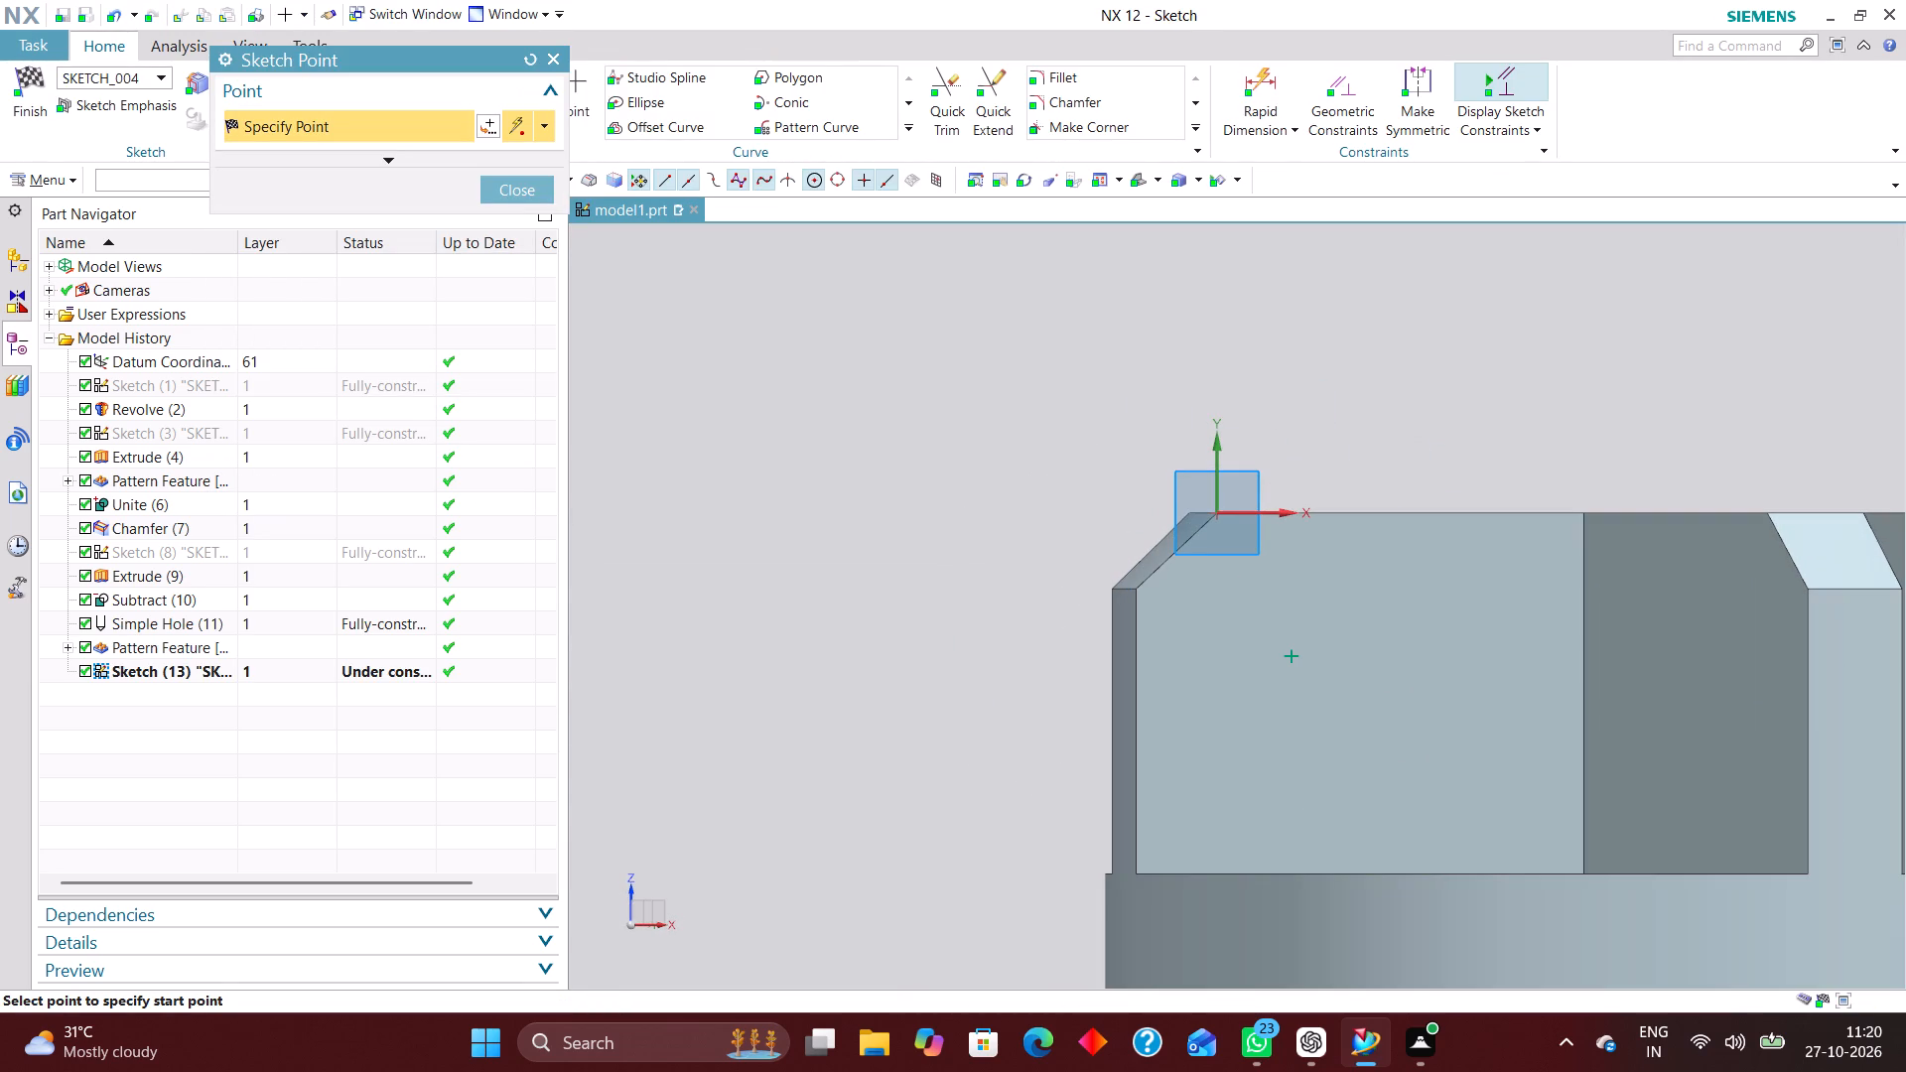
{"action": "scroll", "coordinate": [935, 536], "scroll_direction": "down", "scroll_amount": 3}
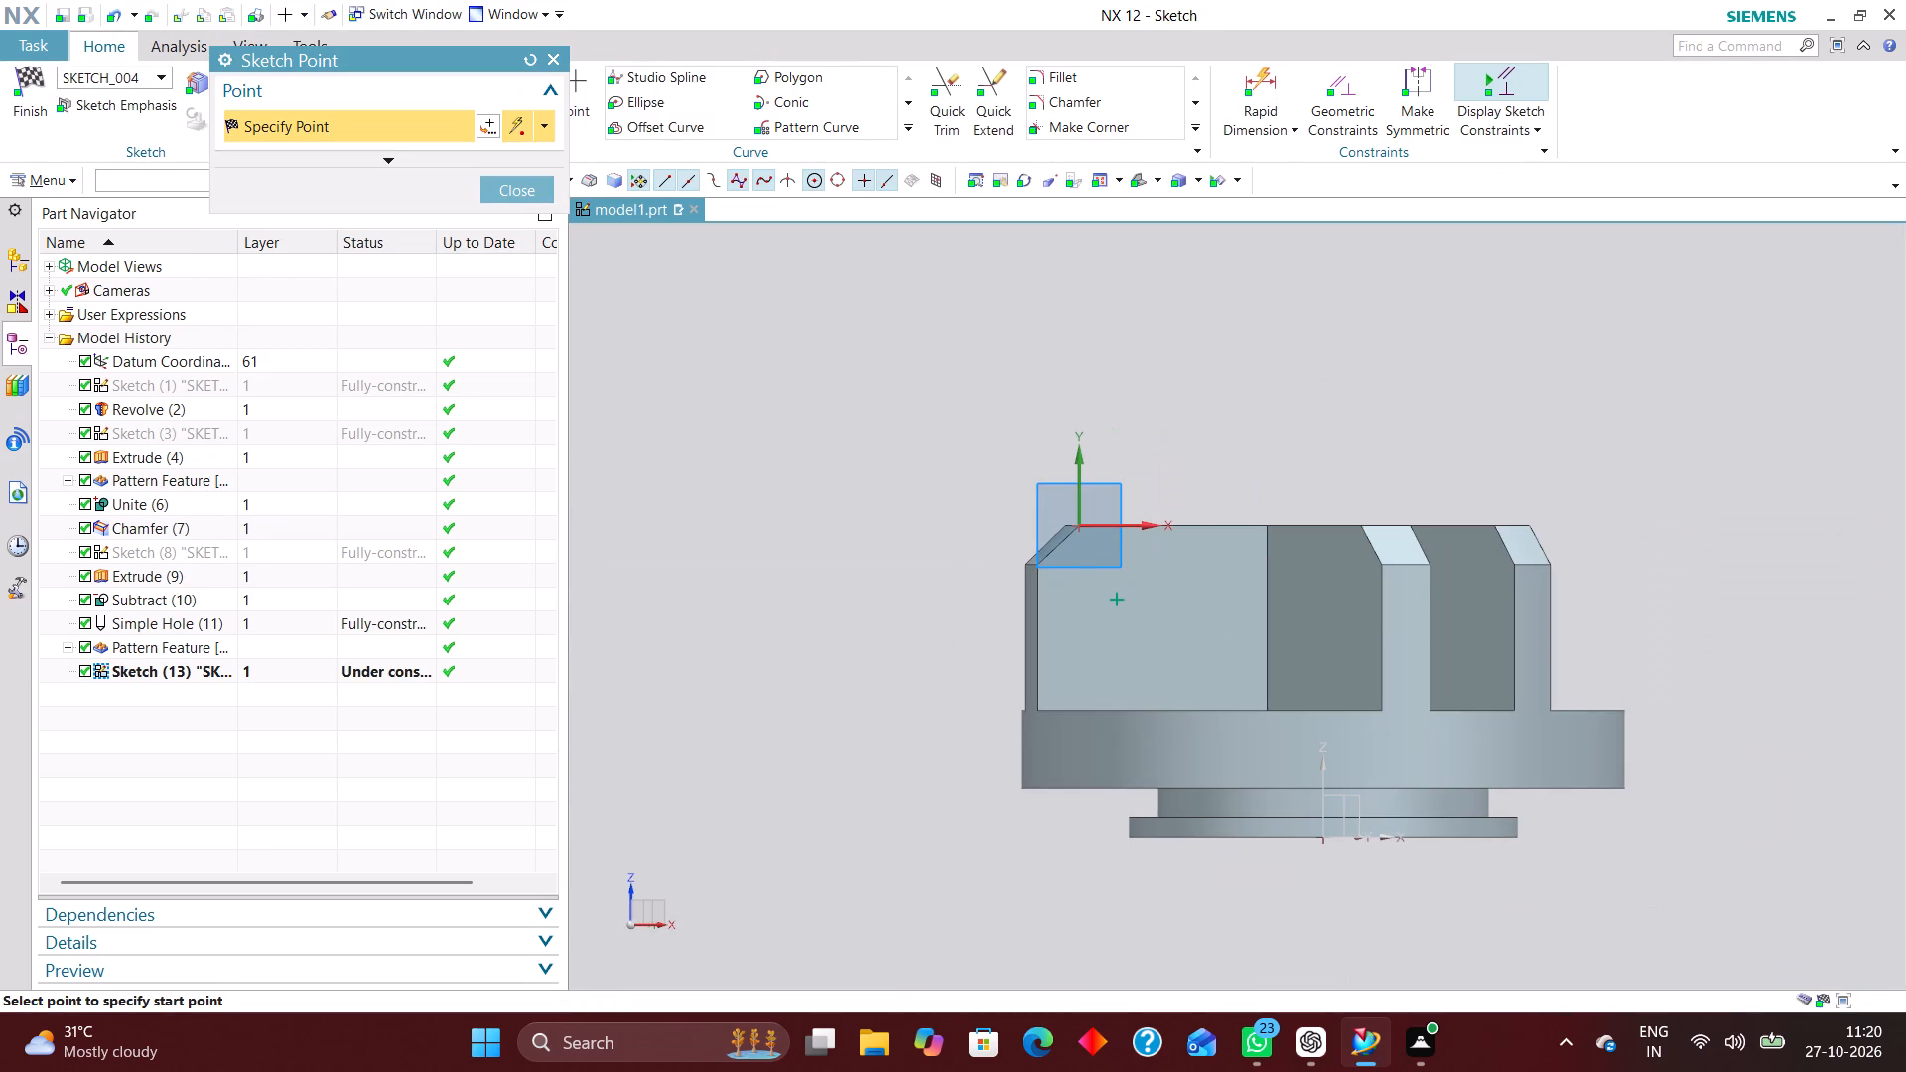
Dimension the hole's centre point 24 mm horizontally from the vertical datum axis.
{"action": "left_click", "coordinate": [1269, 79]}
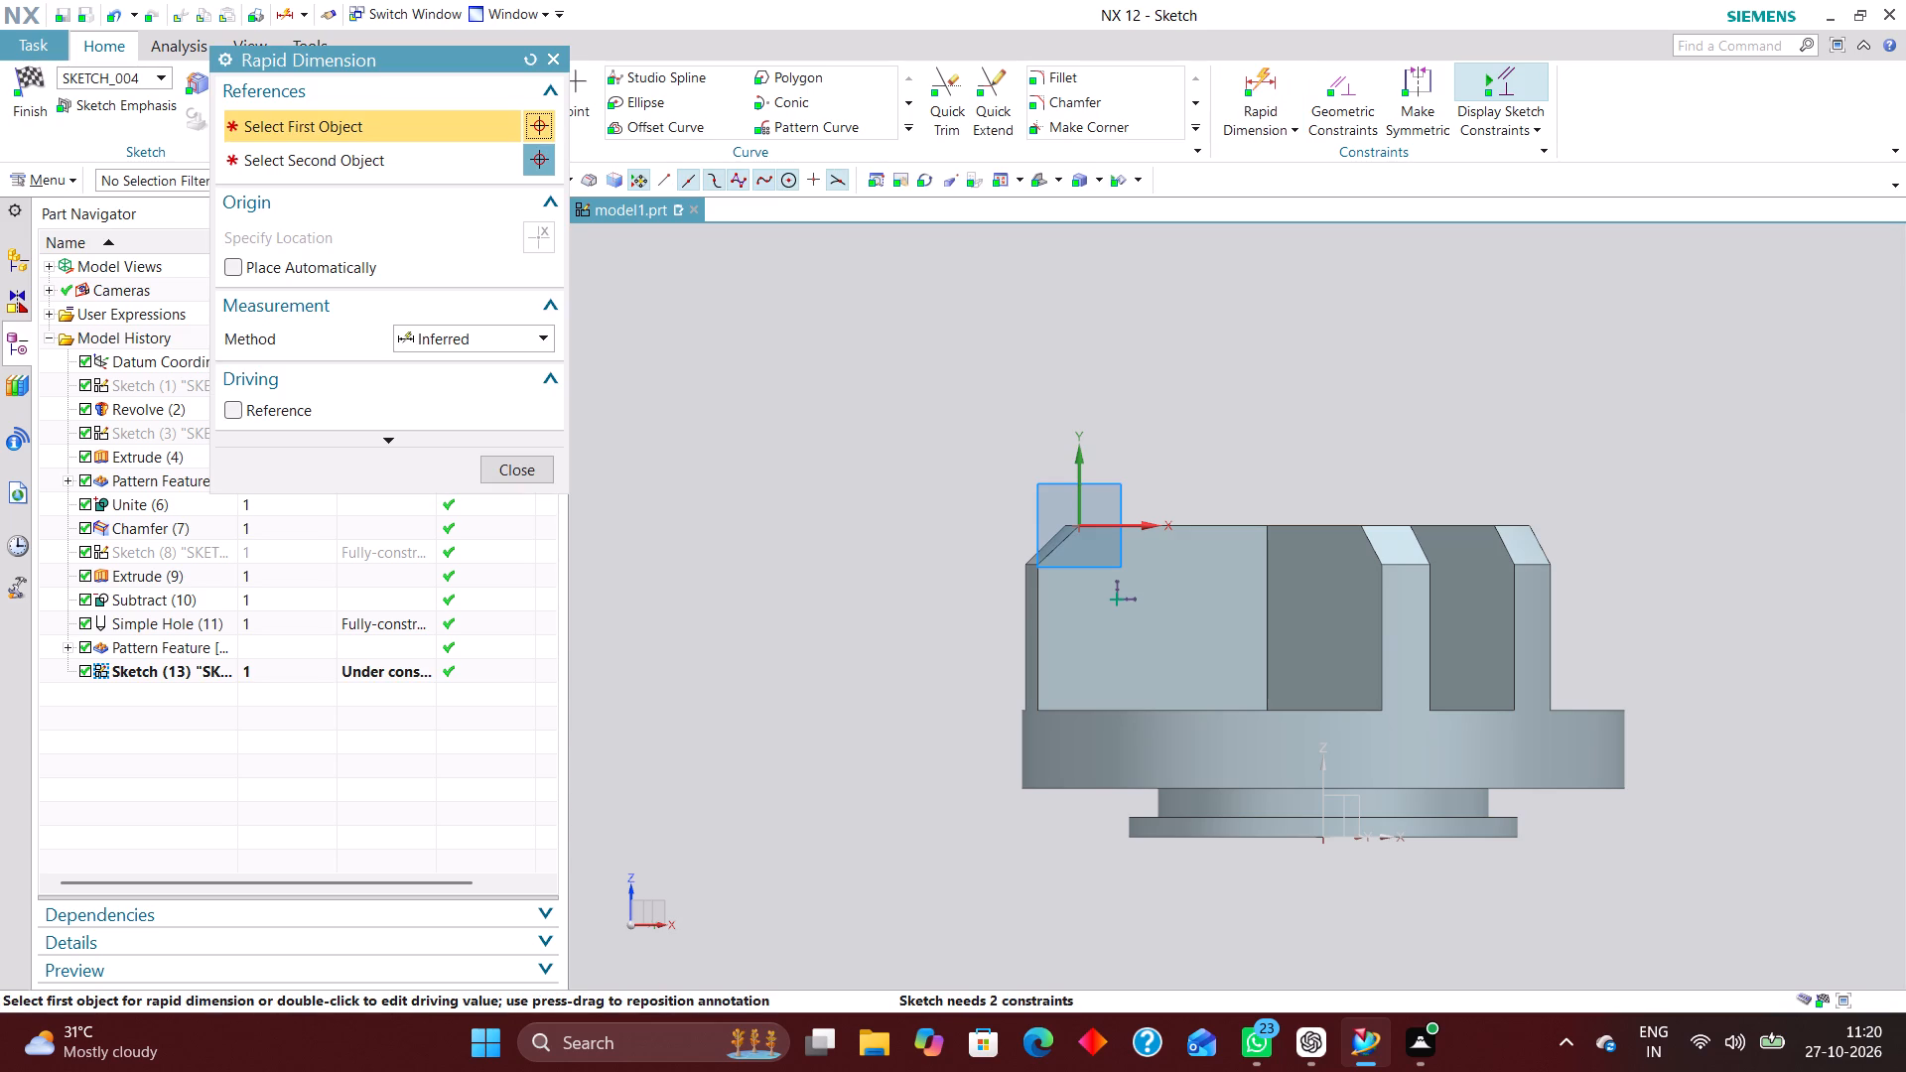
{"action": "left_click", "coordinate": [1117, 598]}
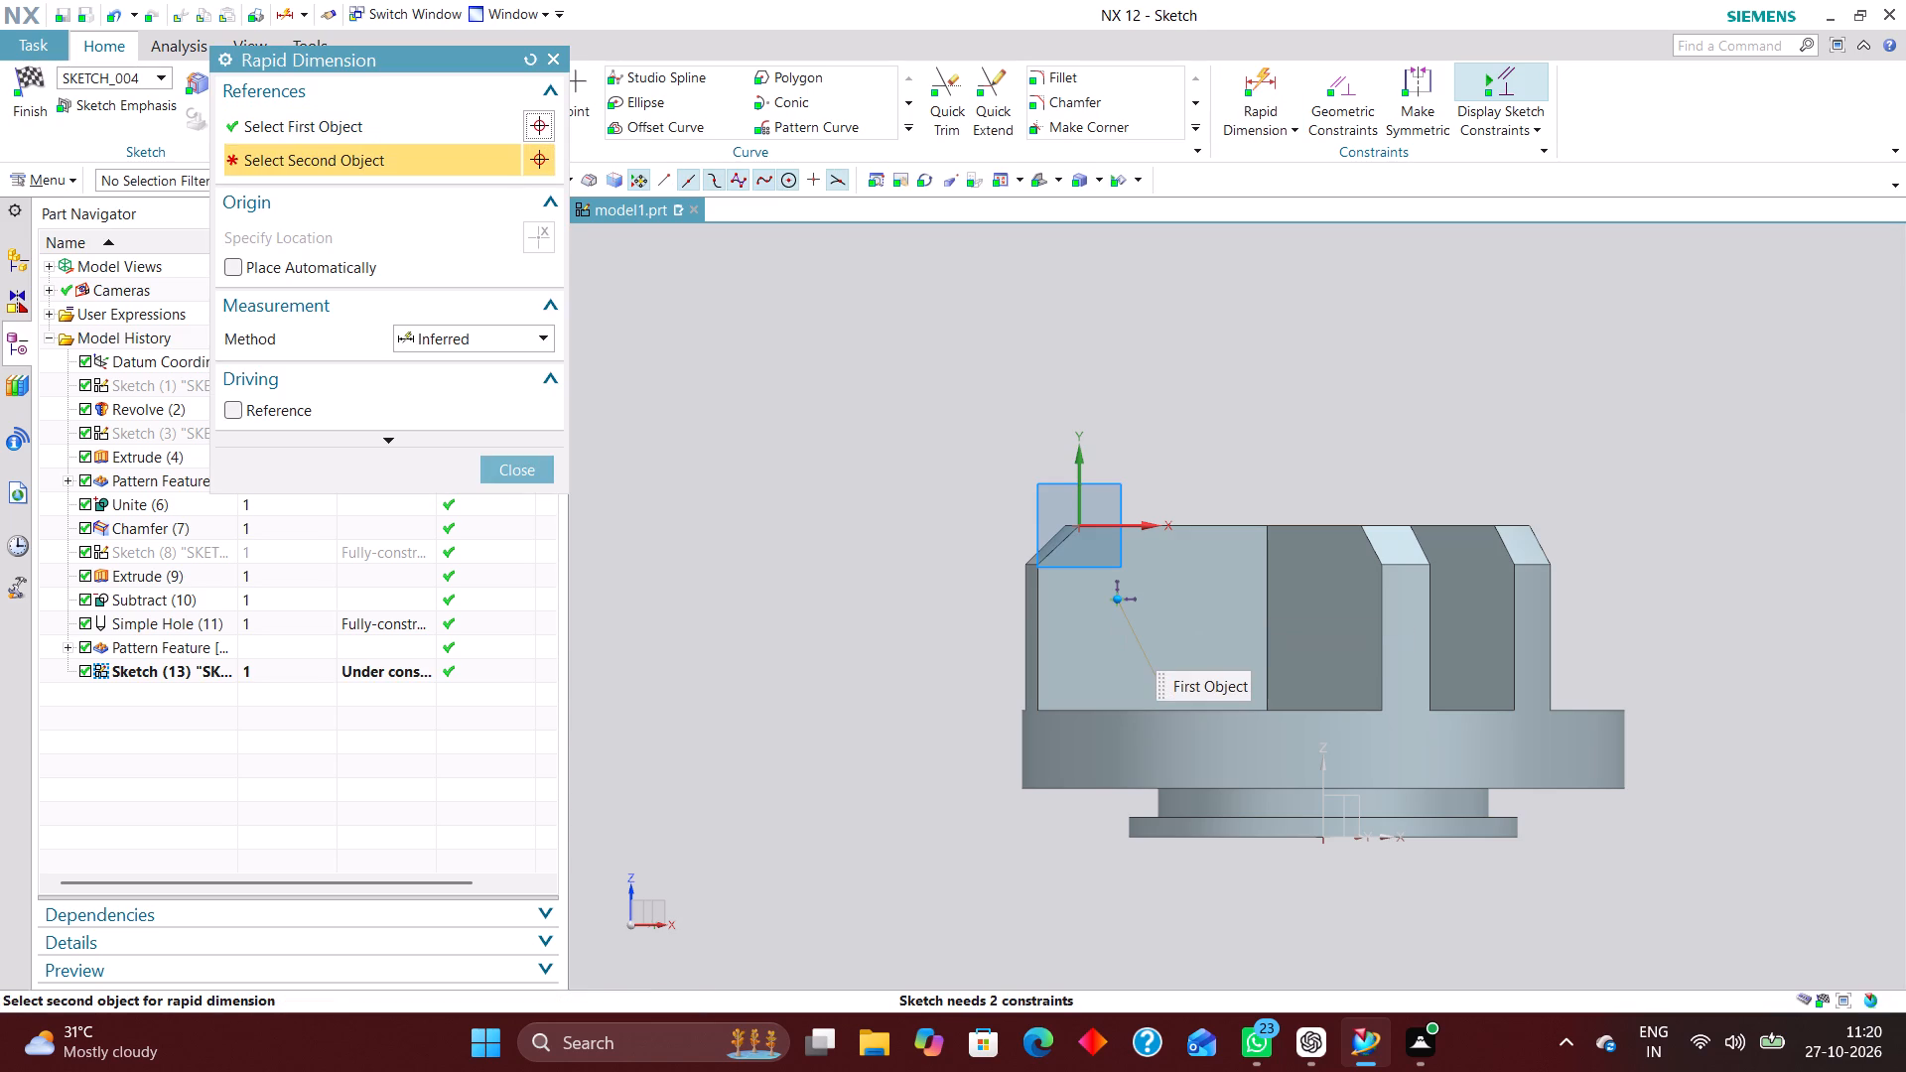
{"action": "left_click", "coordinate": [1325, 775]}
{"action": "left_click", "coordinate": [1211, 323]}
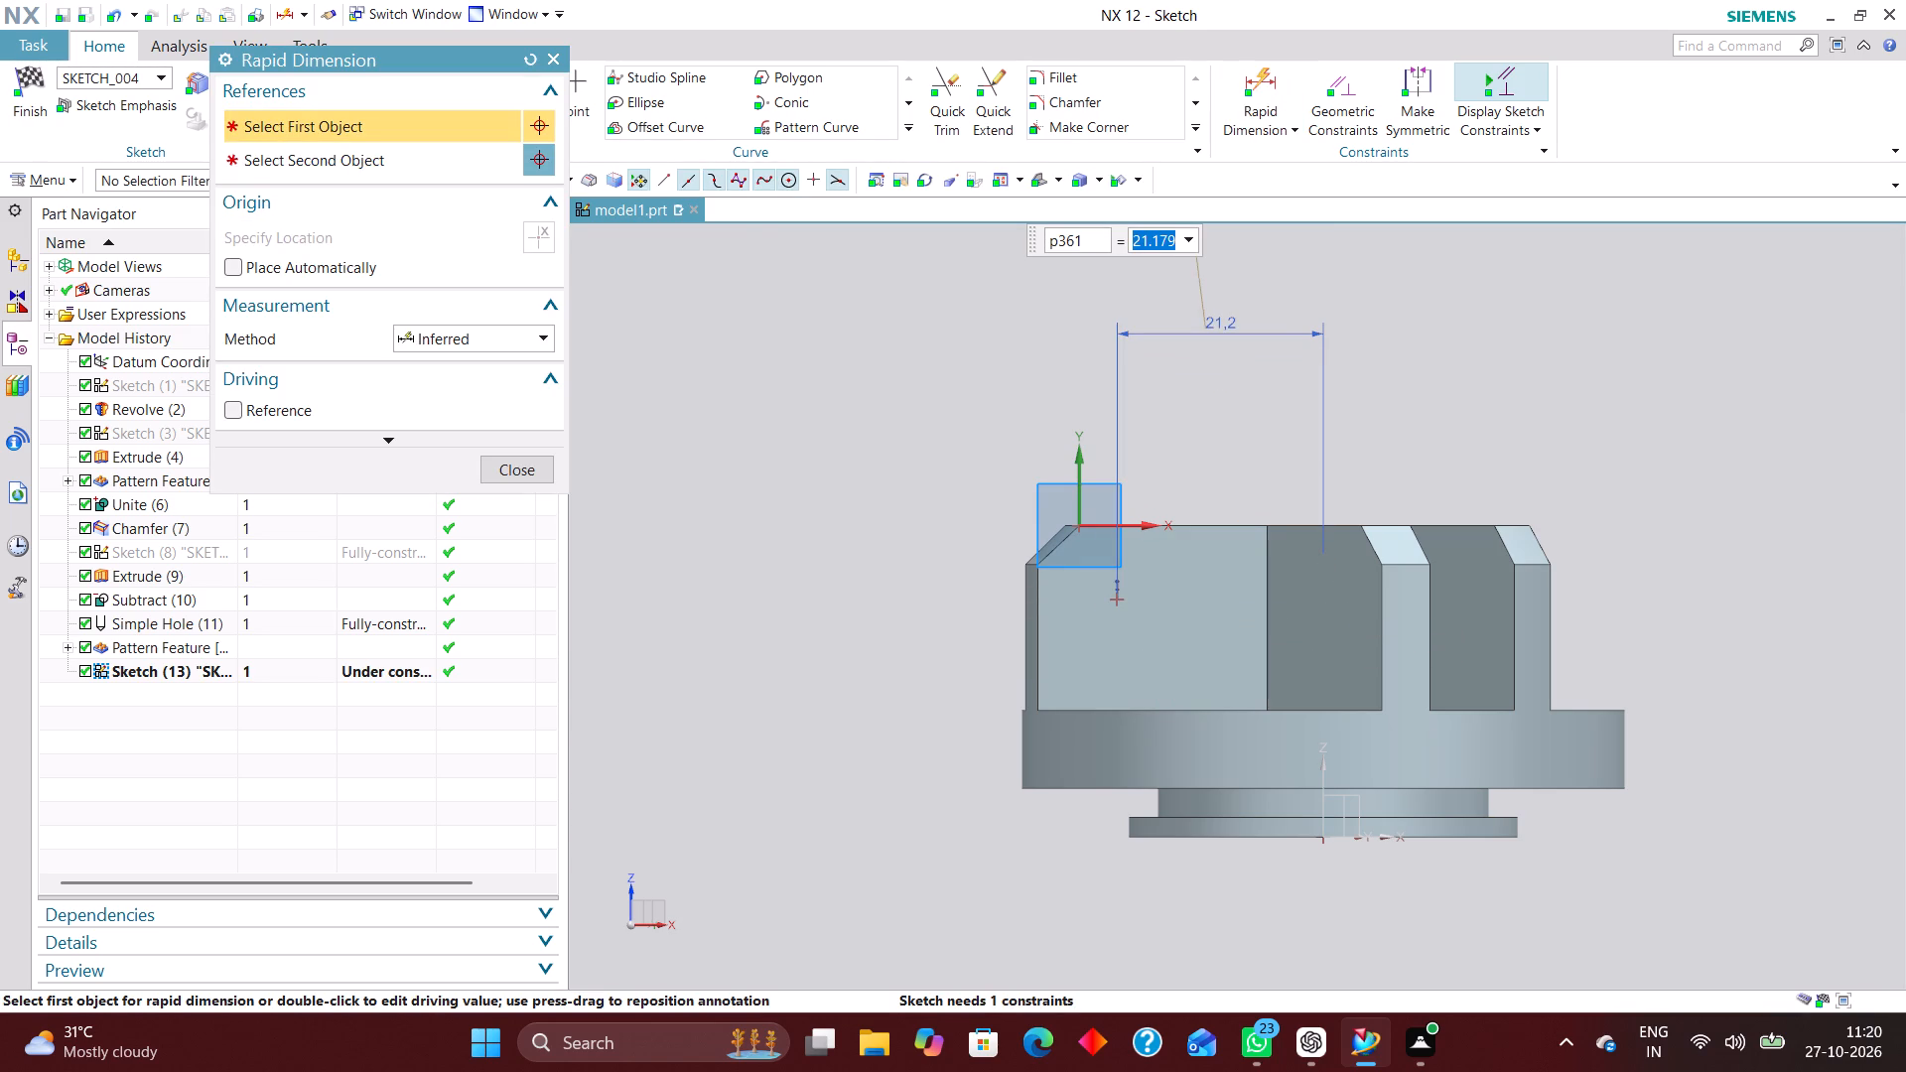
{"action": "type", "text": "24"}
{"action": "key", "text": "Return"}
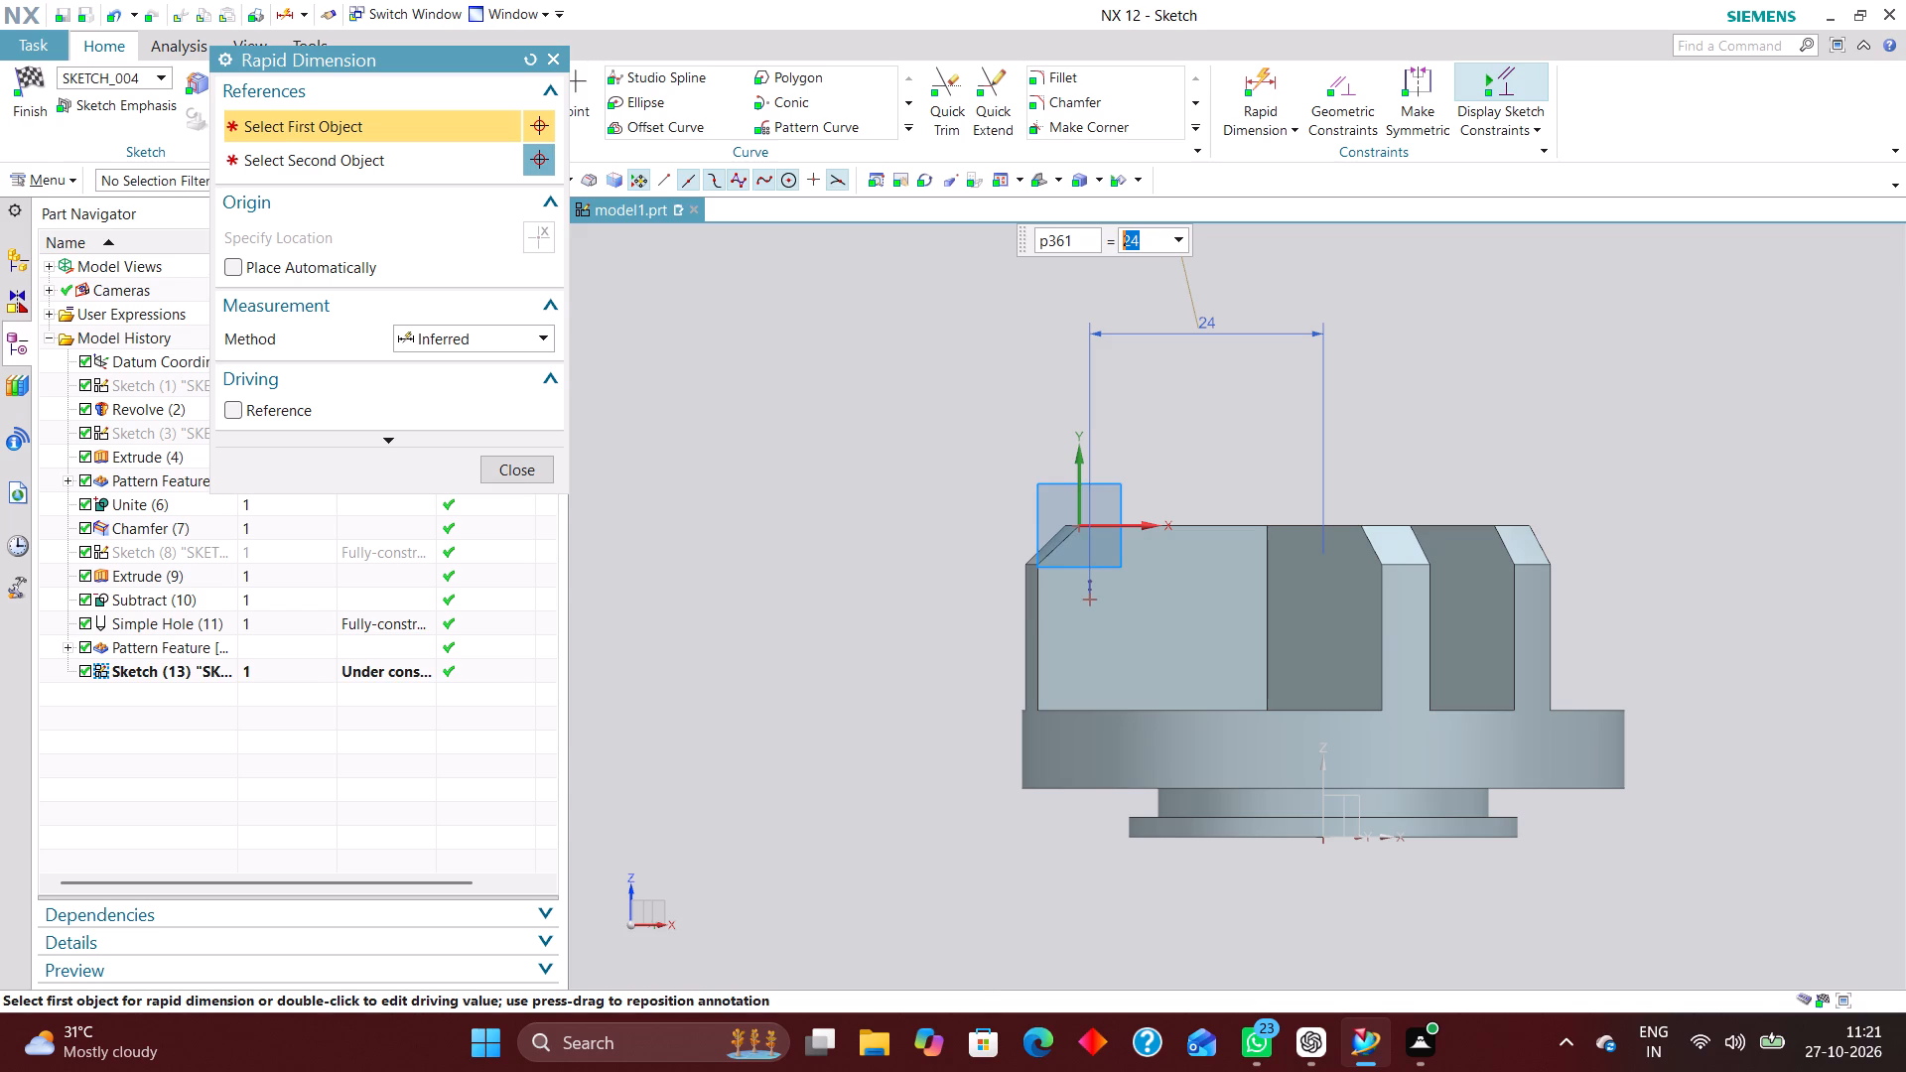
Examine the hole point's position on the wall from several directions.
{"action": "middle_click_drag", "start_coordinate": [1533, 415], "coordinate": [1572, 414]}
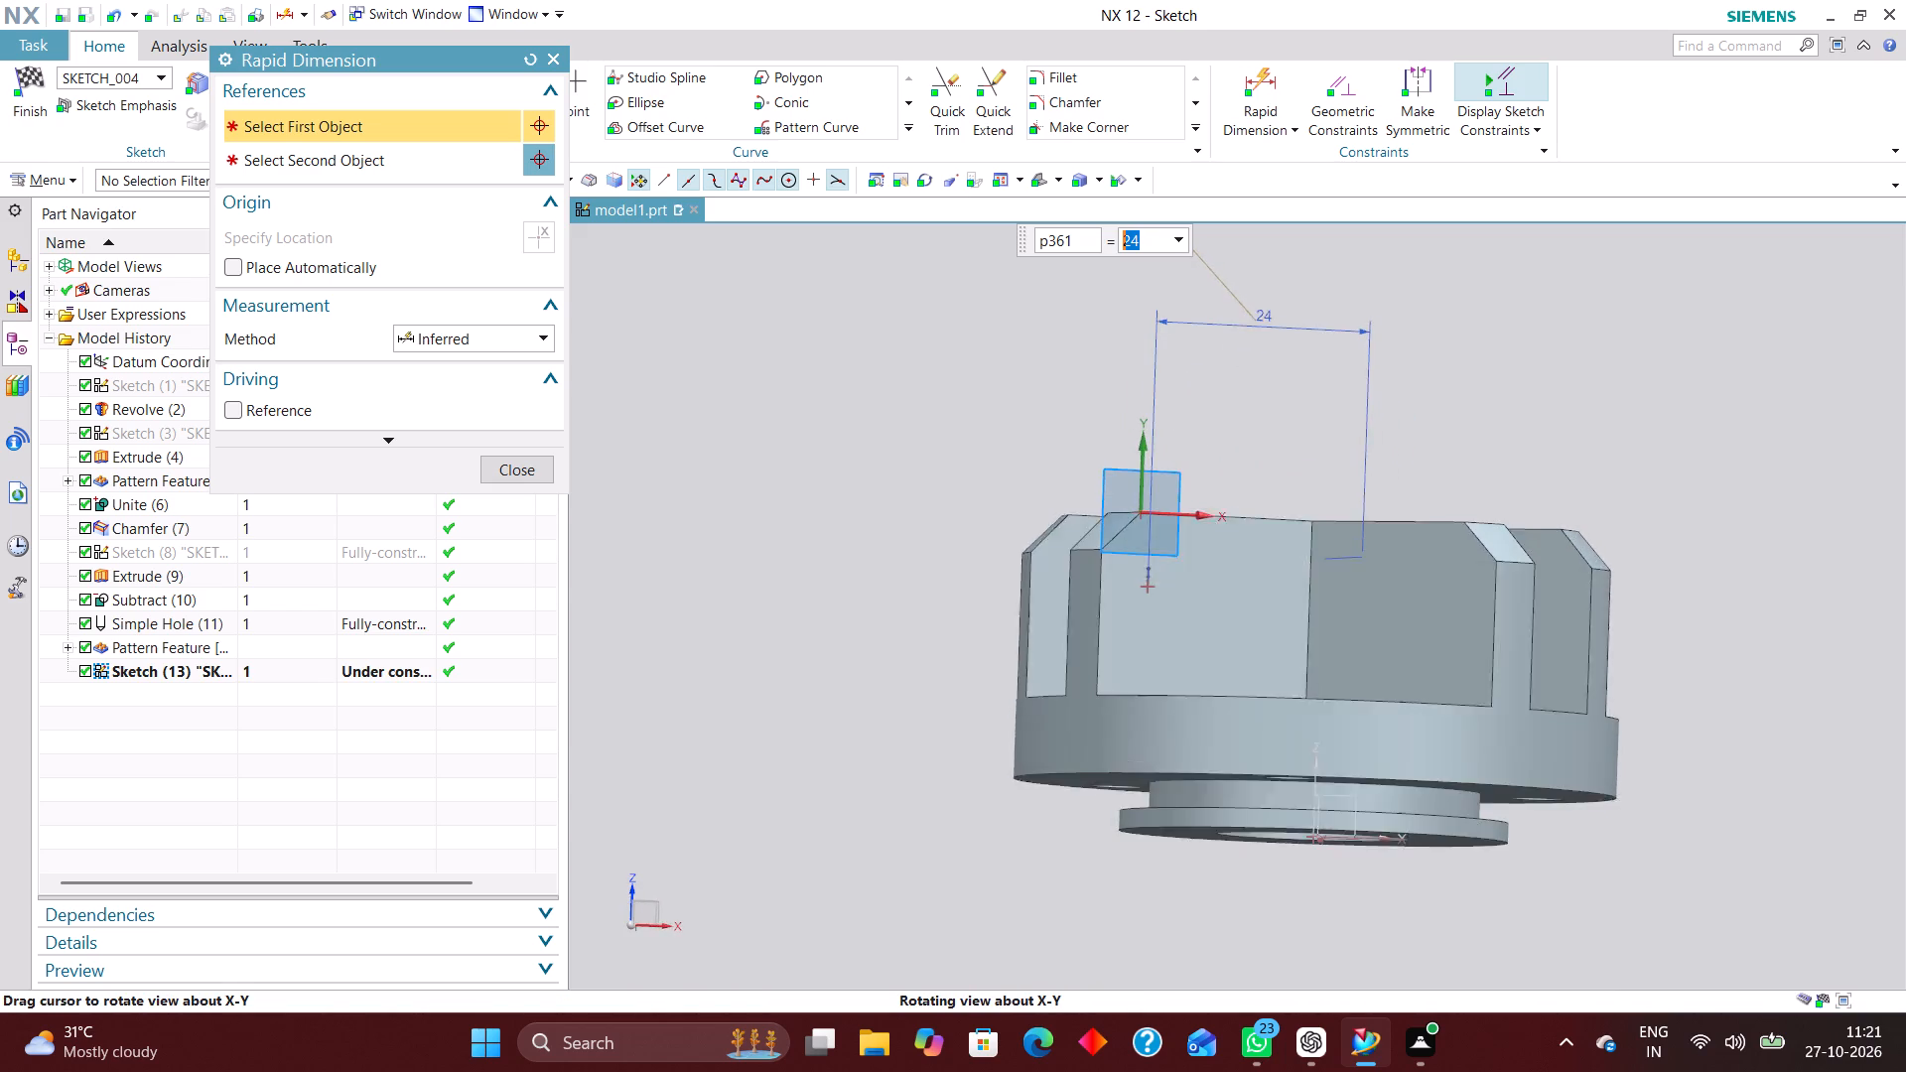
{"action": "middle_click_drag", "start_coordinate": [1572, 414], "coordinate": [1562, 408]}
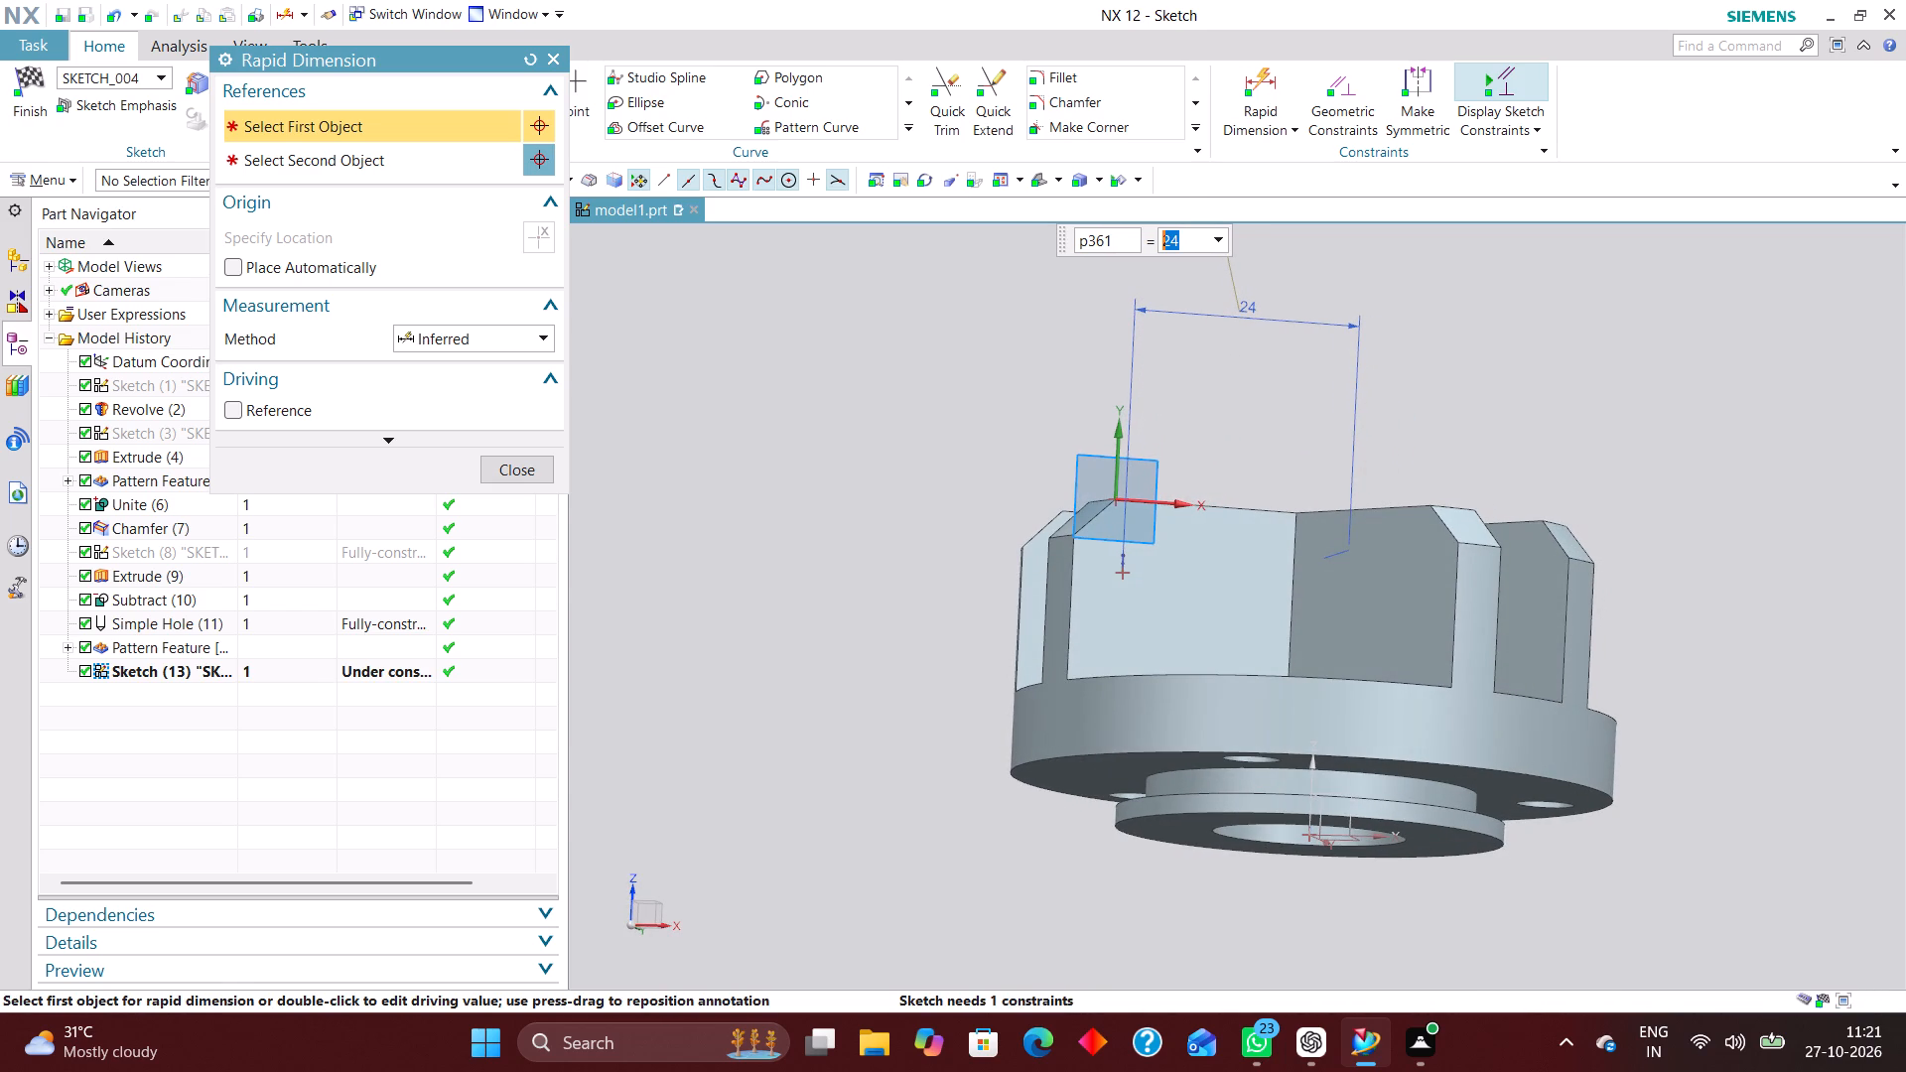
{"action": "right_click_drag", "start_coordinate": [1621, 375], "coordinate": [1438, 374]}
{"action": "middle_click_drag", "start_coordinate": [1622, 485], "coordinate": [1511, 455]}
{"action": "middle_click_drag", "start_coordinate": [1522, 465], "coordinate": [1535, 491]}
{"action": "right_click_drag", "start_coordinate": [1643, 392], "coordinate": [1400, 395]}
{"action": "middle_click_drag", "start_coordinate": [1434, 443], "coordinate": [1504, 420]}
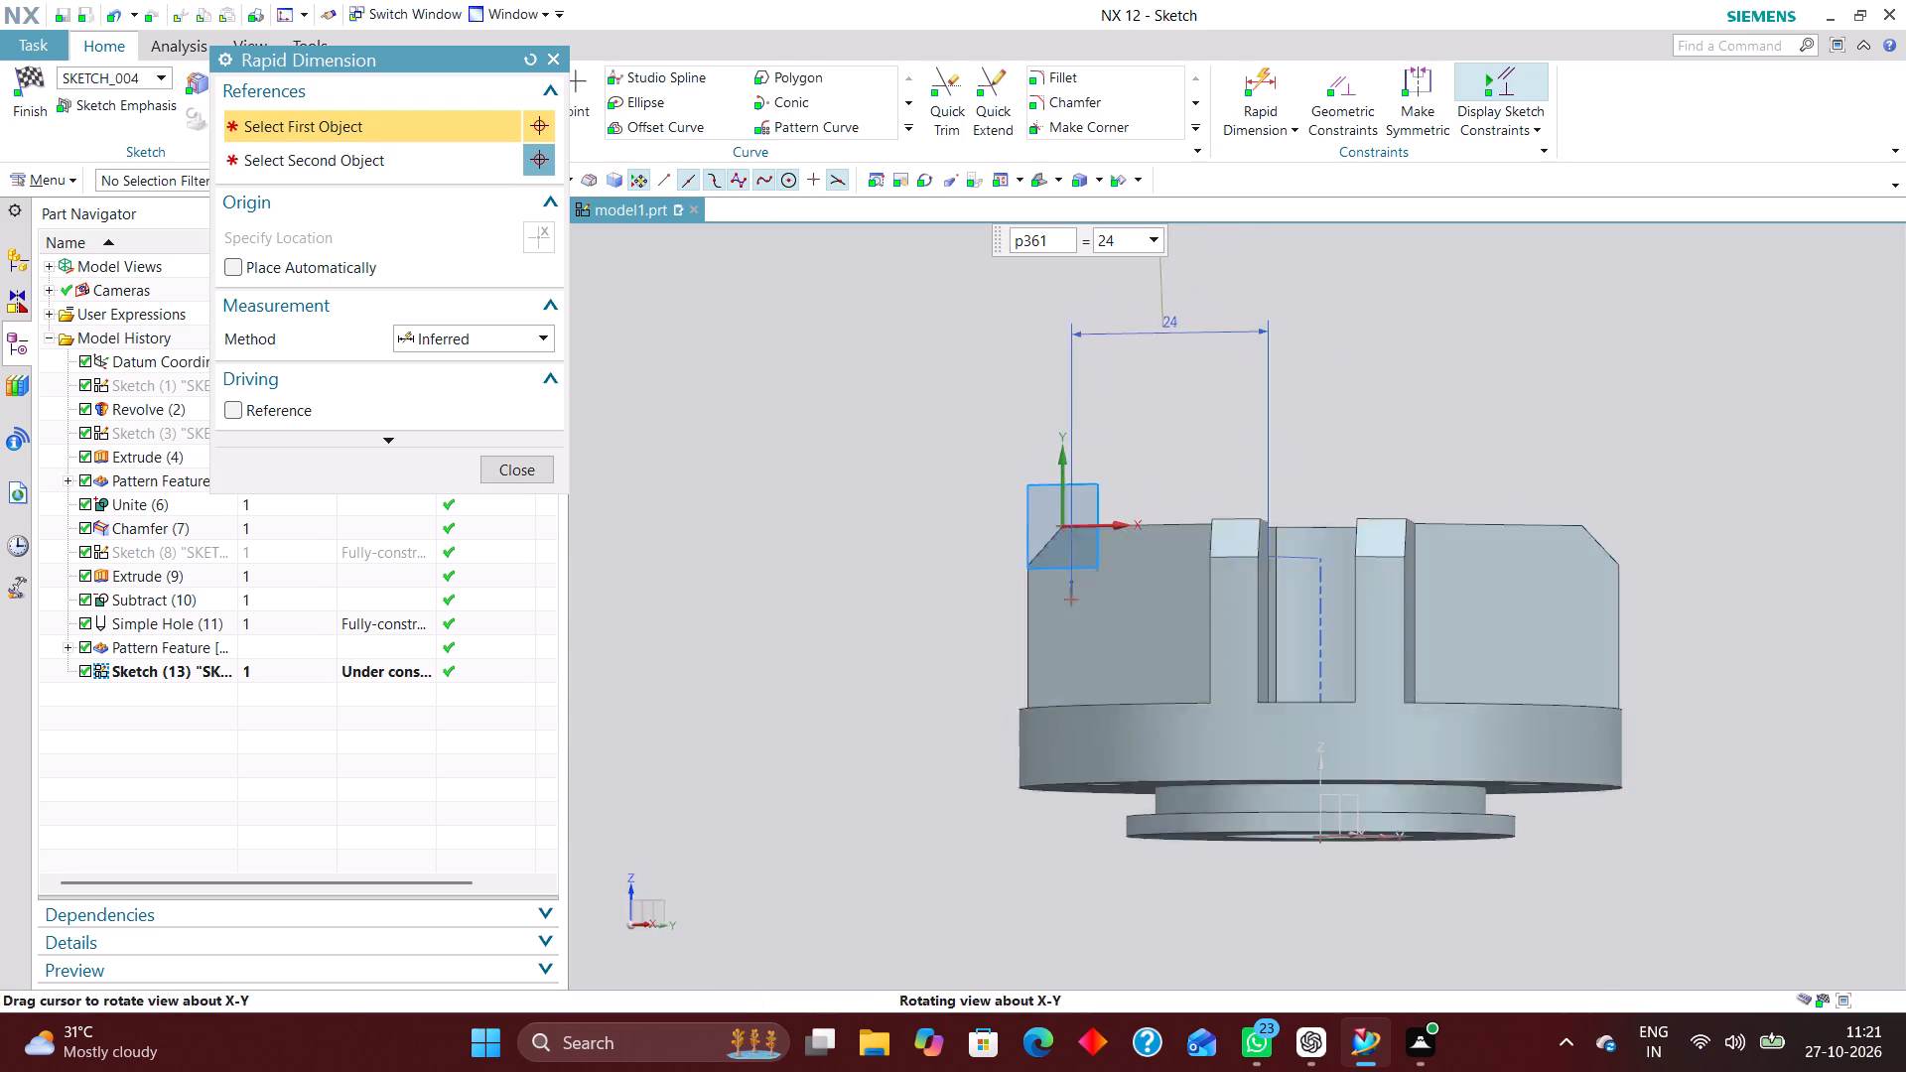
{"action": "middle_click_drag", "start_coordinate": [1504, 420], "coordinate": [1567, 446]}
{"action": "right_click_drag", "start_coordinate": [1596, 365], "coordinate": [1424, 366]}
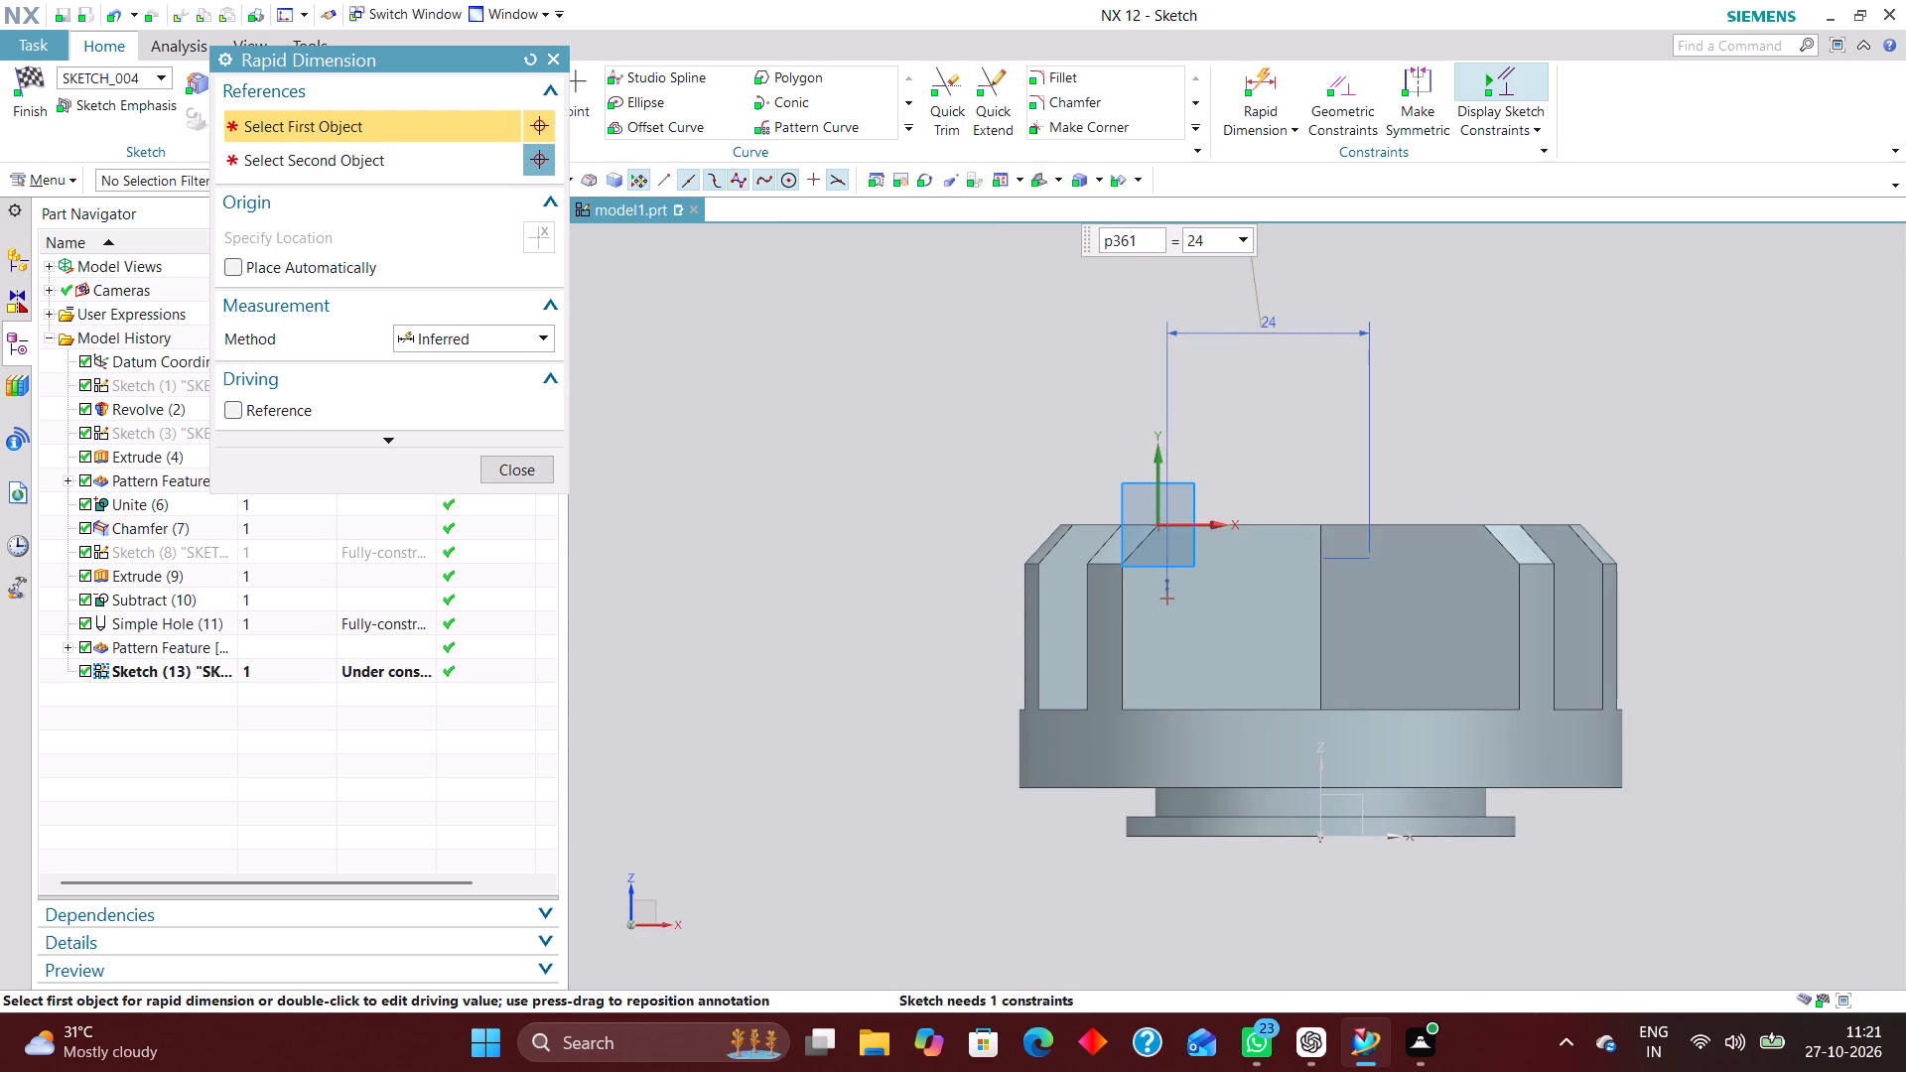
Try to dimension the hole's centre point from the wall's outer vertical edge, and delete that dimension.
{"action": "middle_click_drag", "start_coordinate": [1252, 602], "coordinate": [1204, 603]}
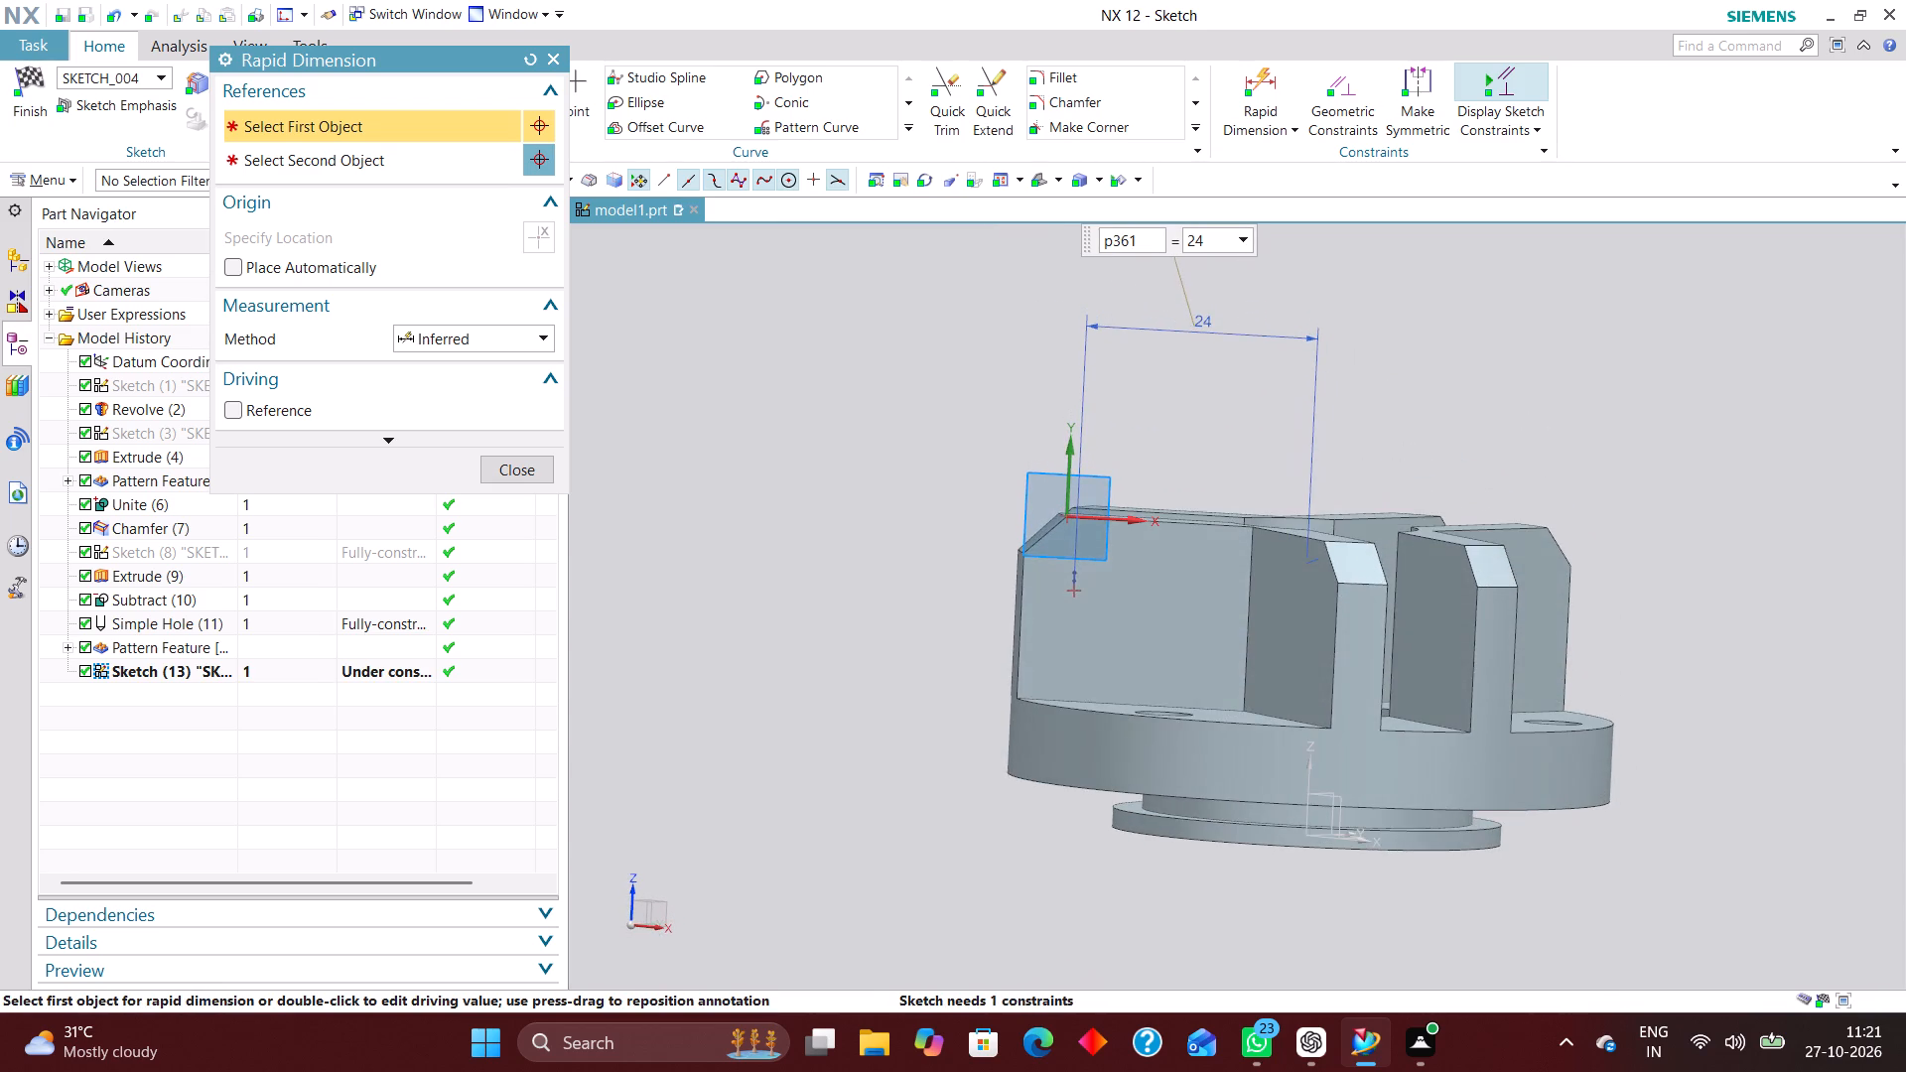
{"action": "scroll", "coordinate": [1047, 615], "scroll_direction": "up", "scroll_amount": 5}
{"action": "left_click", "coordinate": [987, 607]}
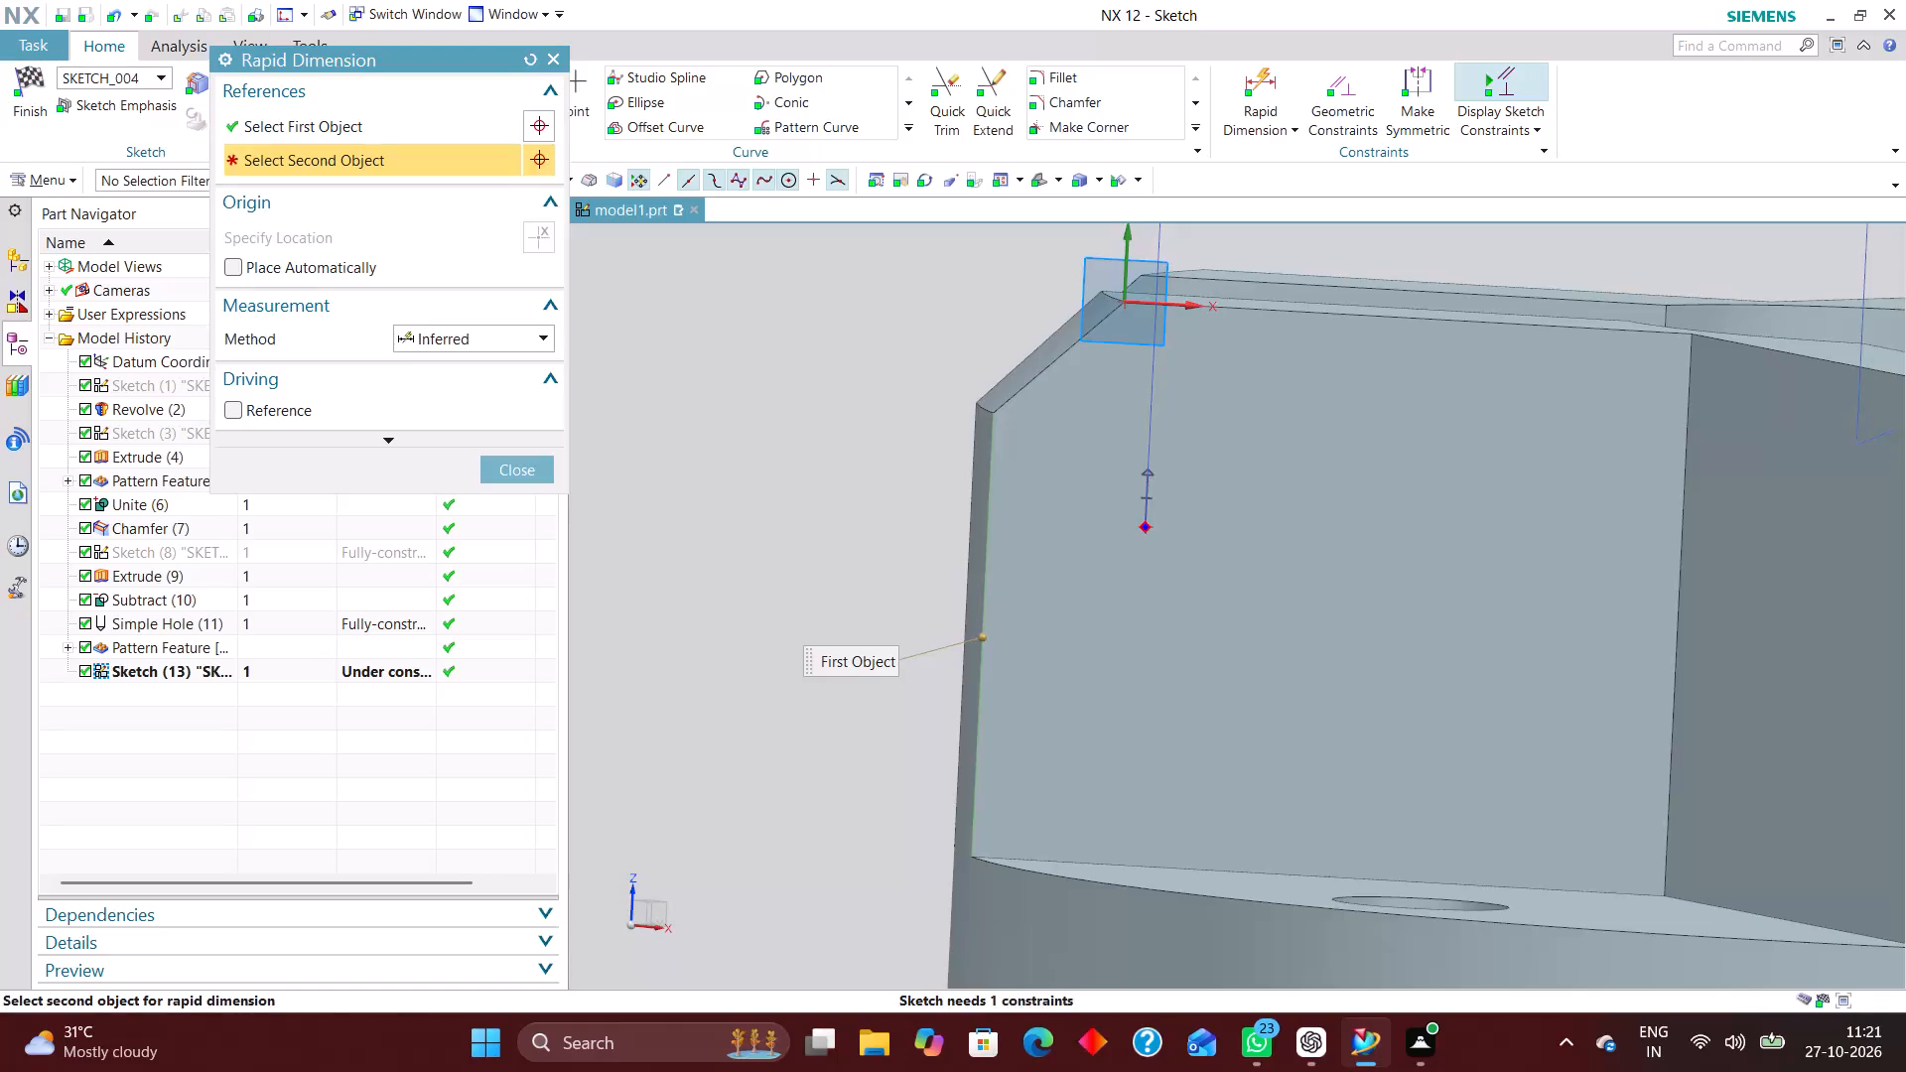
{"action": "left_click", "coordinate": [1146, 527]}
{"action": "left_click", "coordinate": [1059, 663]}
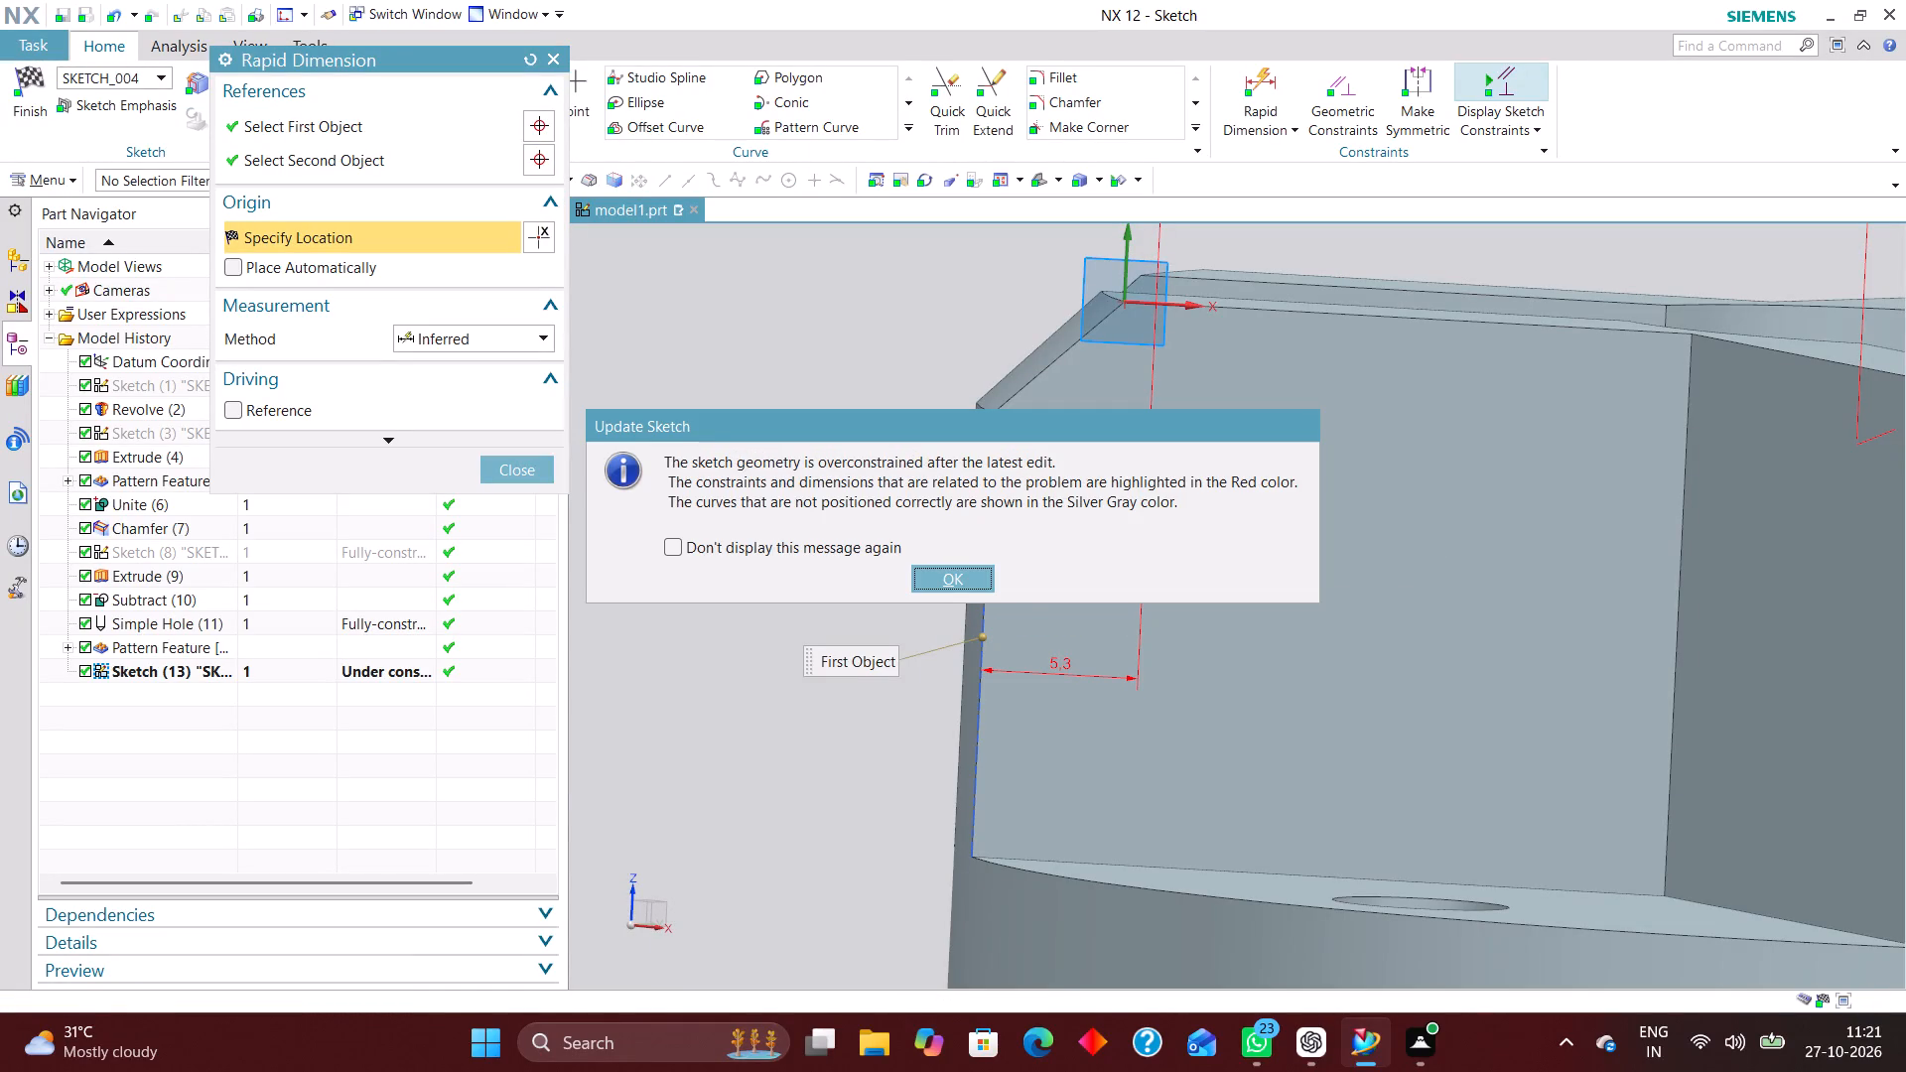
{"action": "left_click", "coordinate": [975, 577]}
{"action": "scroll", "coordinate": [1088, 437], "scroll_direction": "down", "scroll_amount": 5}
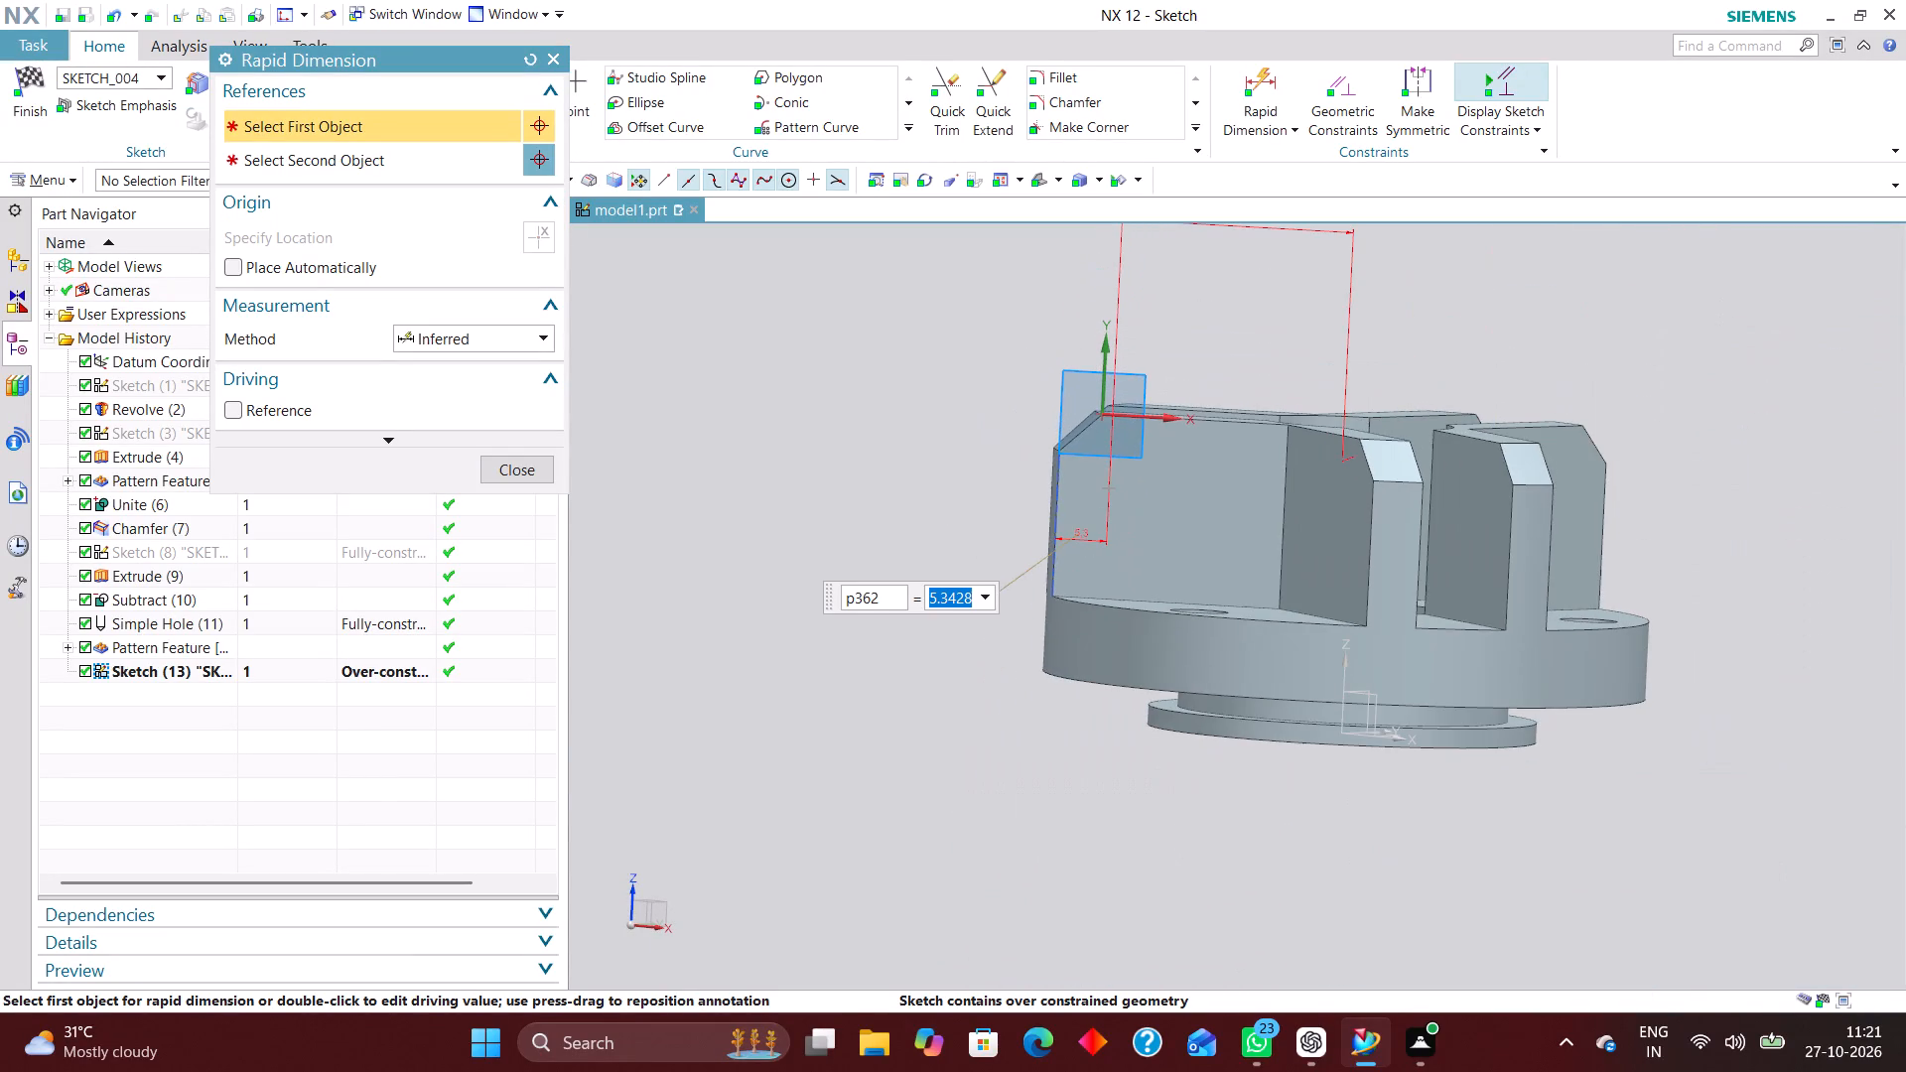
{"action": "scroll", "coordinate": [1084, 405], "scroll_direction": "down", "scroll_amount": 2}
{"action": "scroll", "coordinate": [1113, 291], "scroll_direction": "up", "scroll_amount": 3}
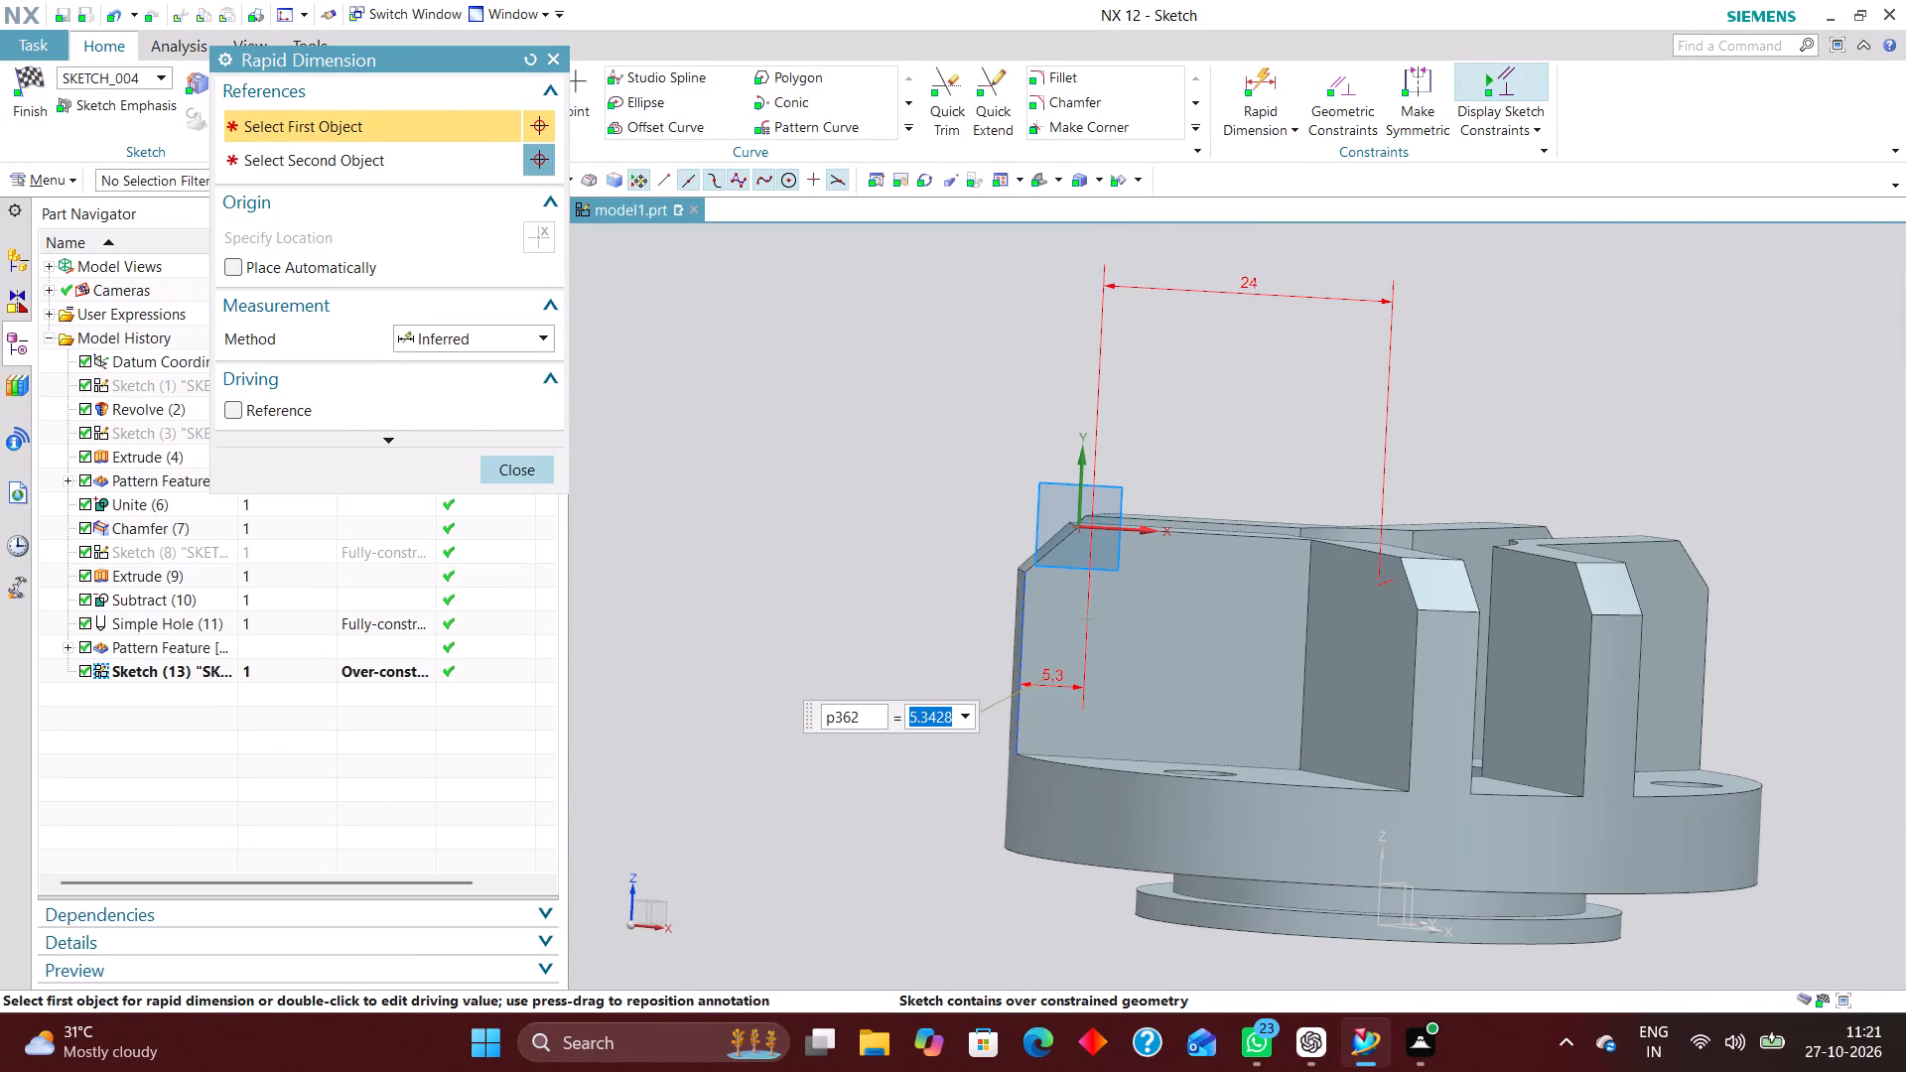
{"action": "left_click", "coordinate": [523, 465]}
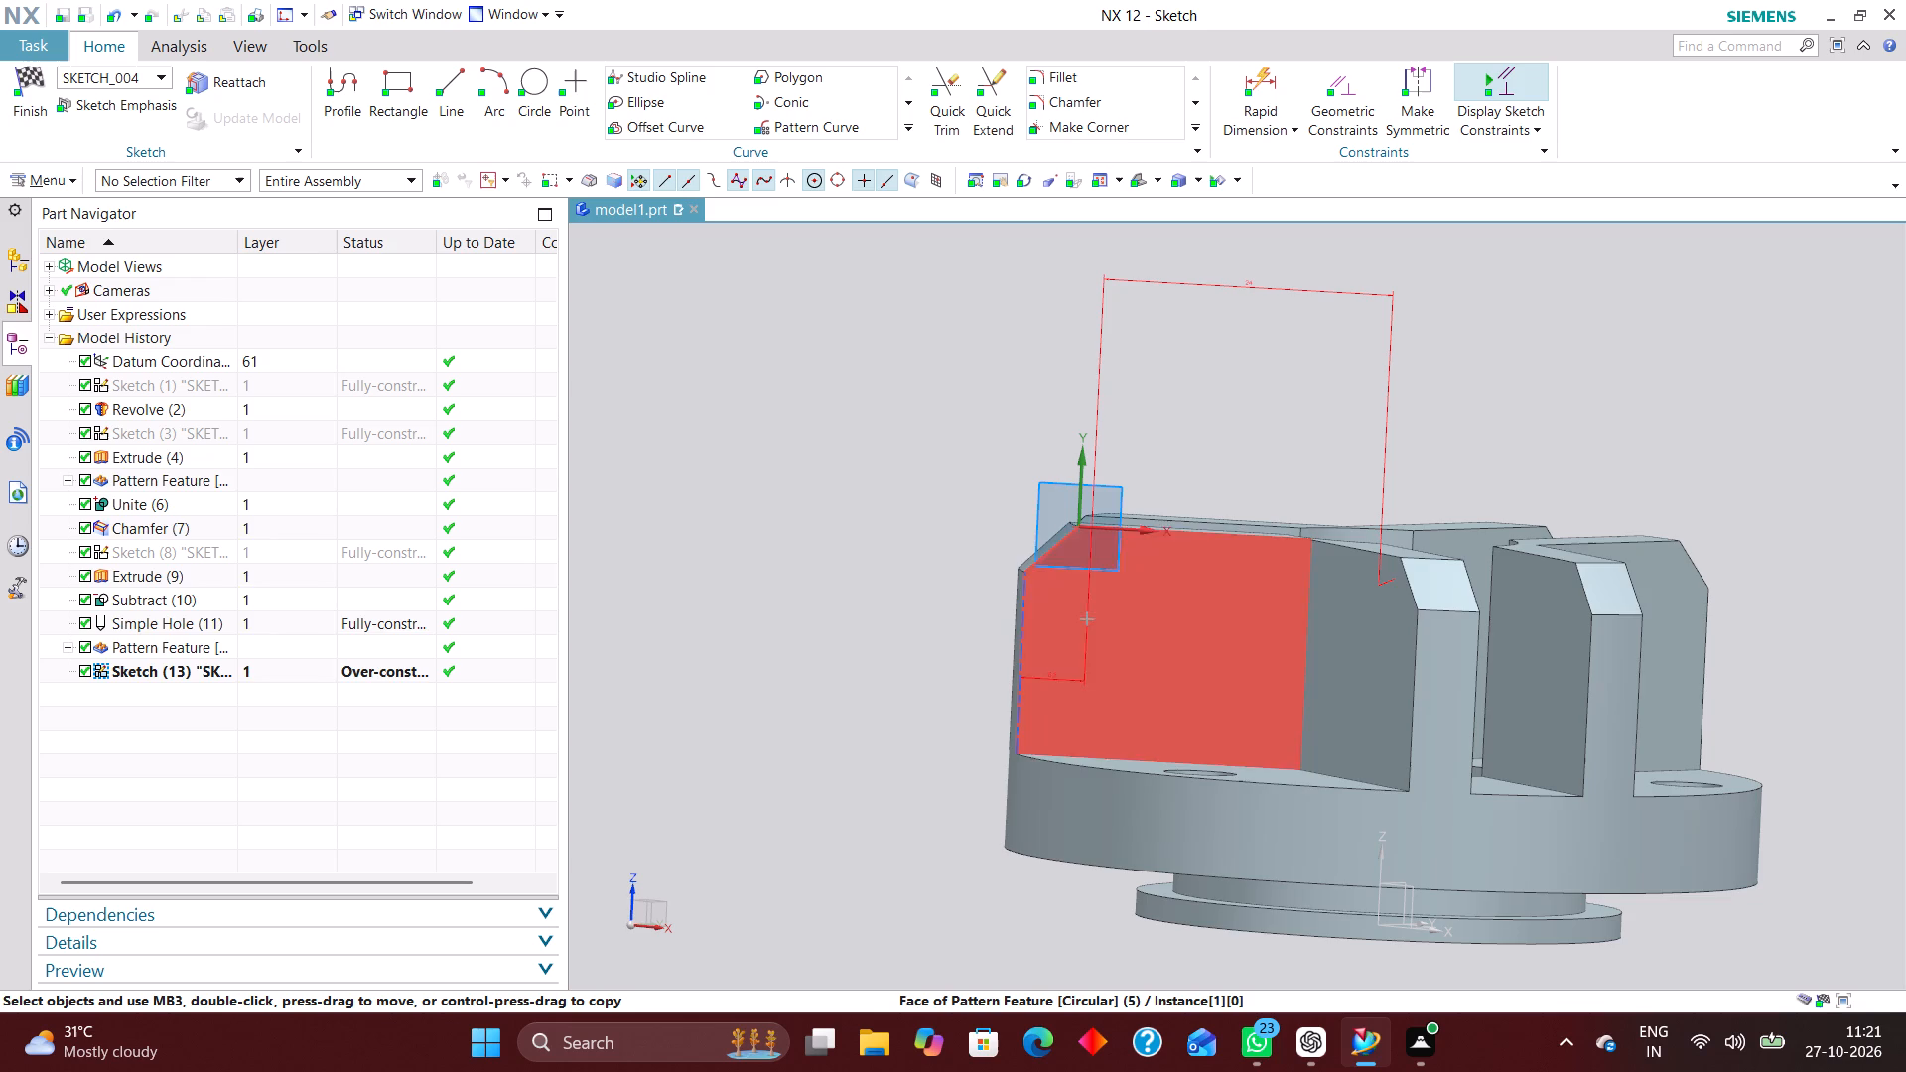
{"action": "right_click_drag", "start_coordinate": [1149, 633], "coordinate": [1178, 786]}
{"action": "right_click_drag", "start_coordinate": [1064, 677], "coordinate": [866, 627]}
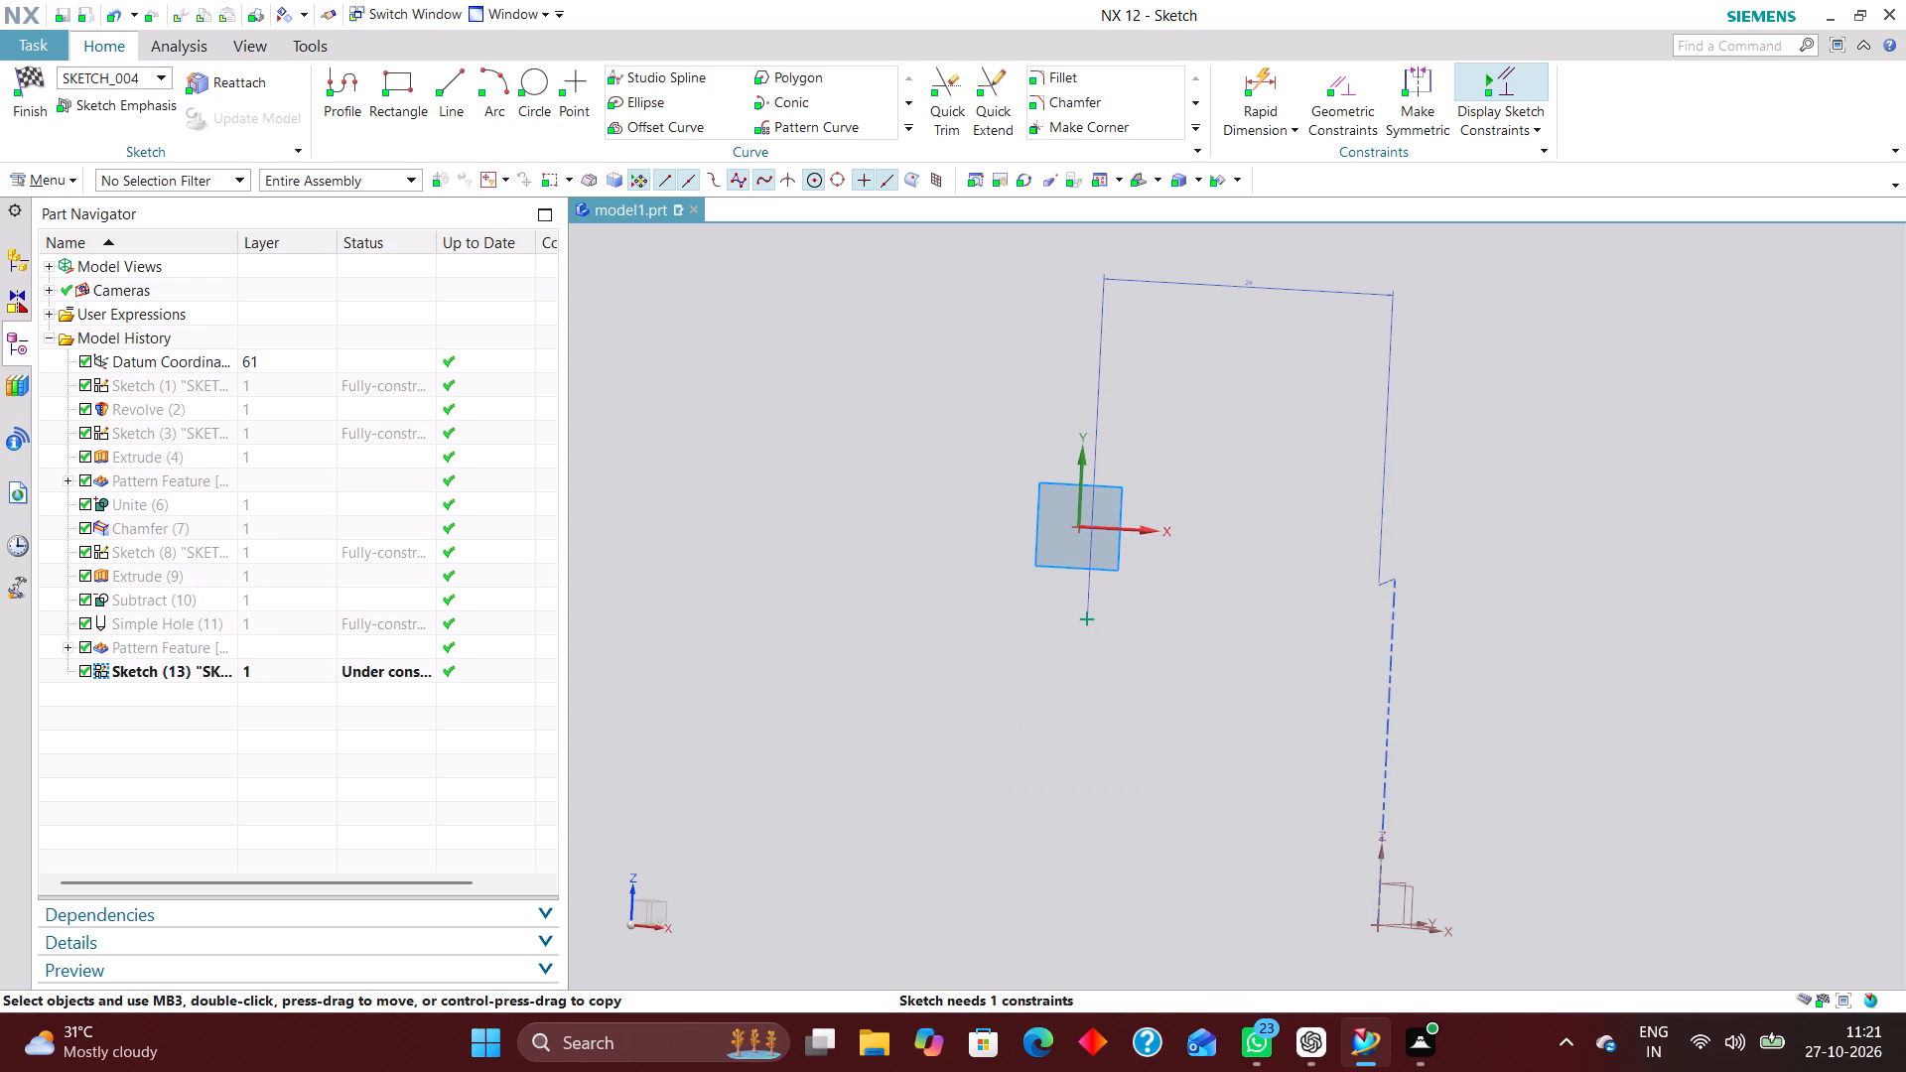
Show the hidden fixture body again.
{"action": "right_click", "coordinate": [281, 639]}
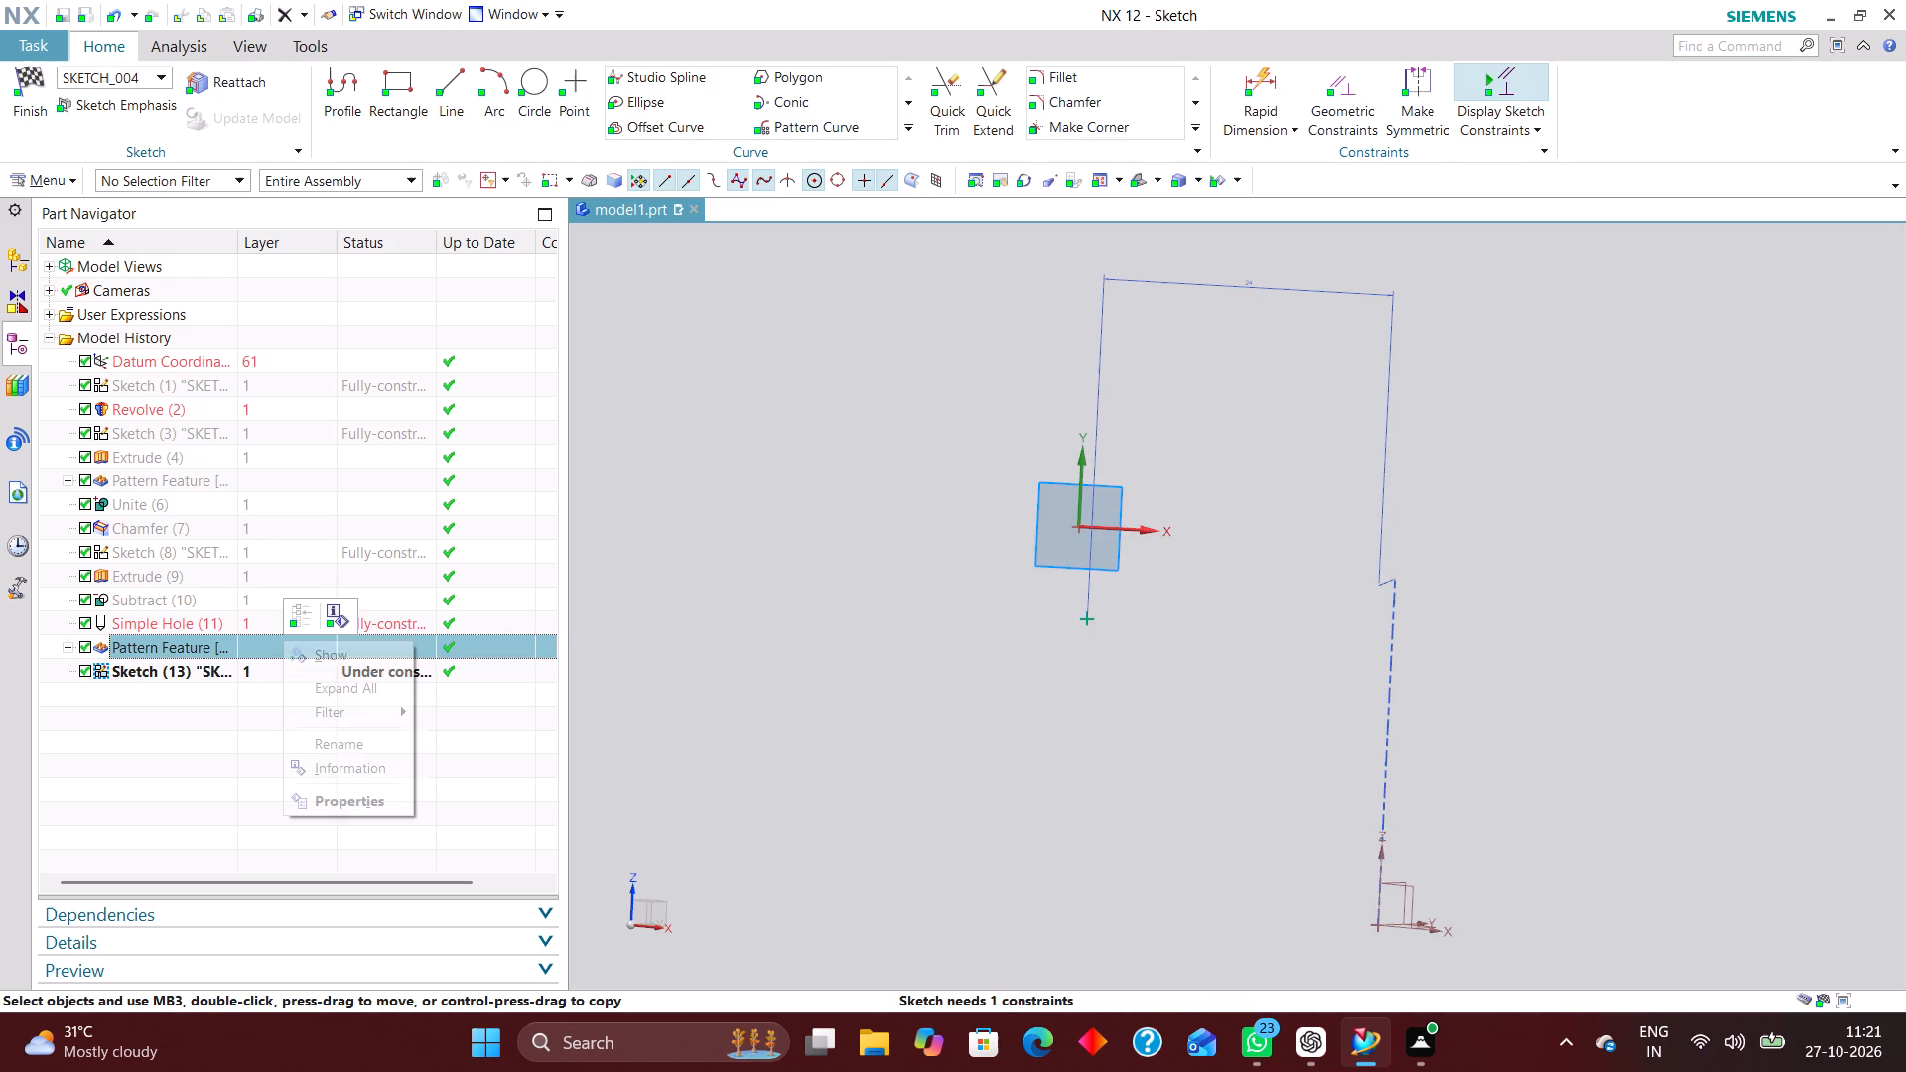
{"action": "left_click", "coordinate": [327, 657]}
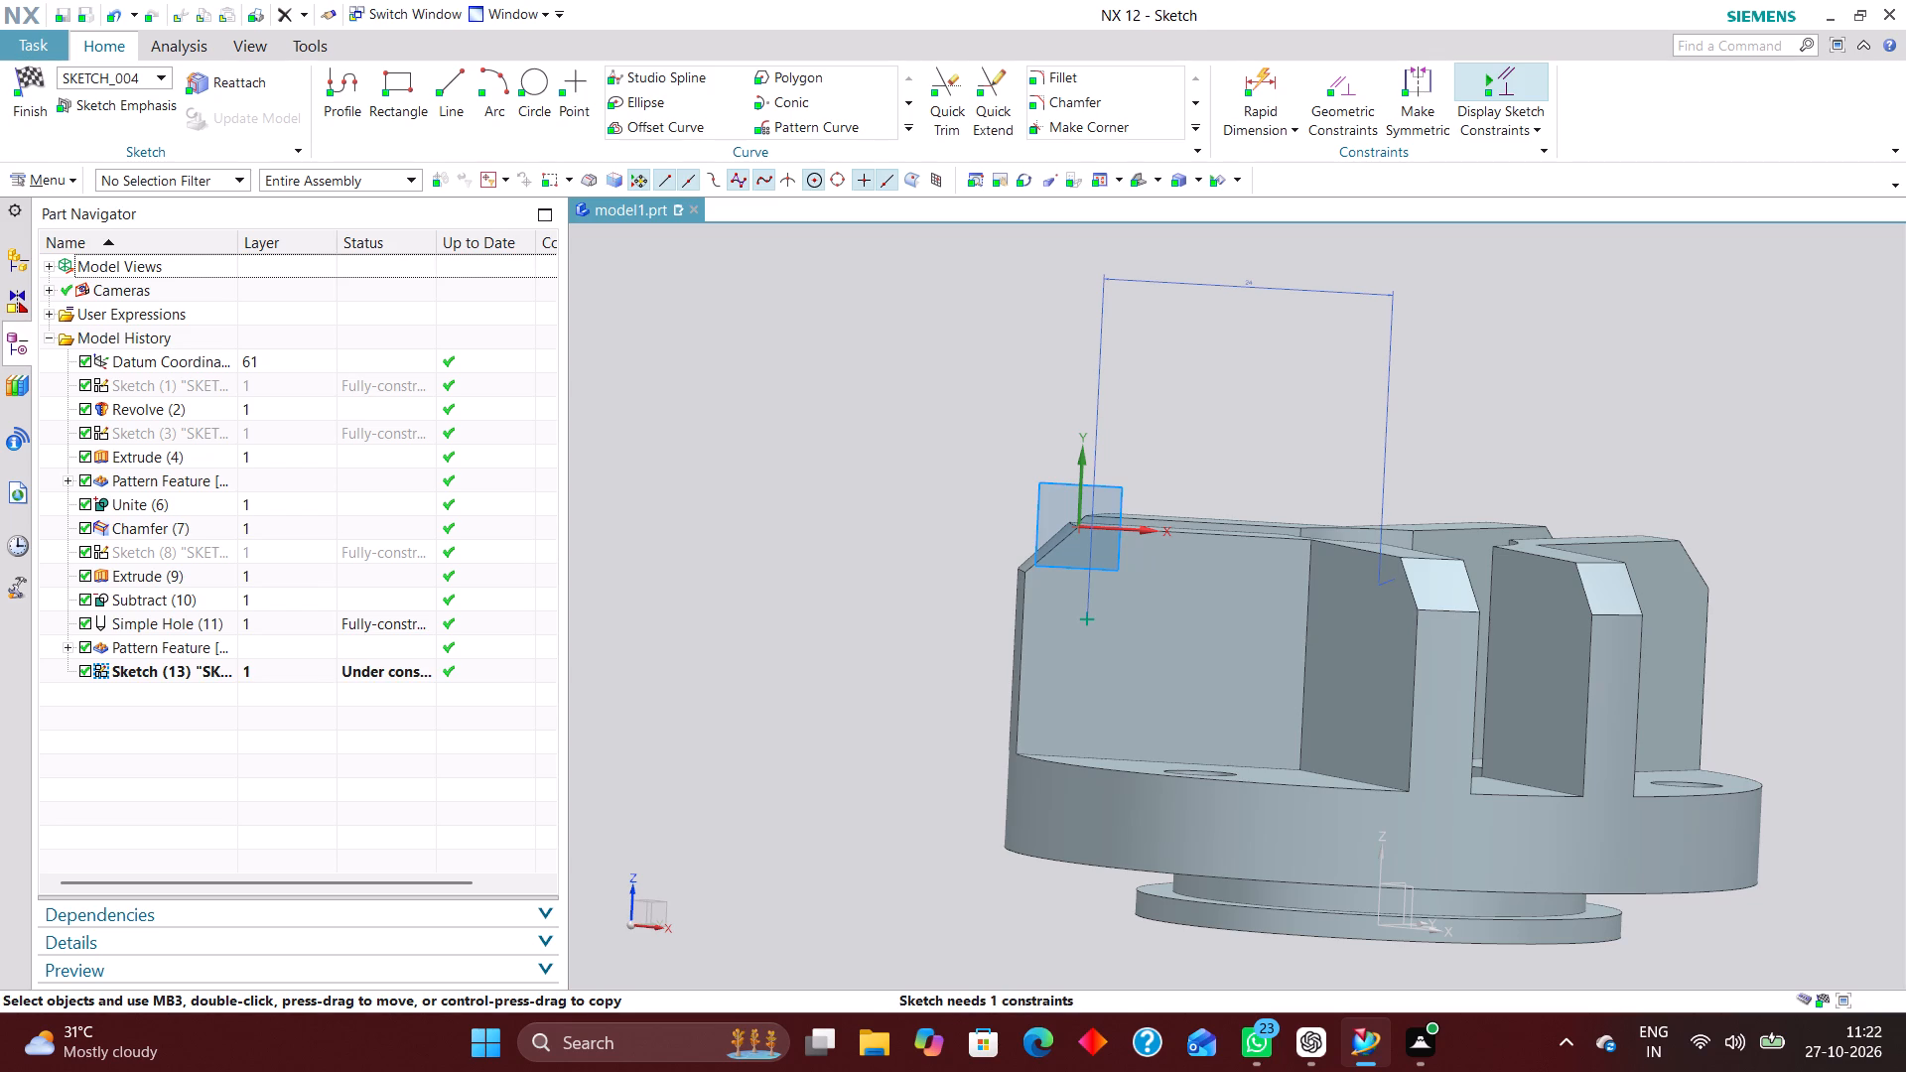
Dimension the hole's centre point 10 mm above the base edge of the wall and finish the sketch.
{"action": "left_click", "coordinate": [1266, 87]}
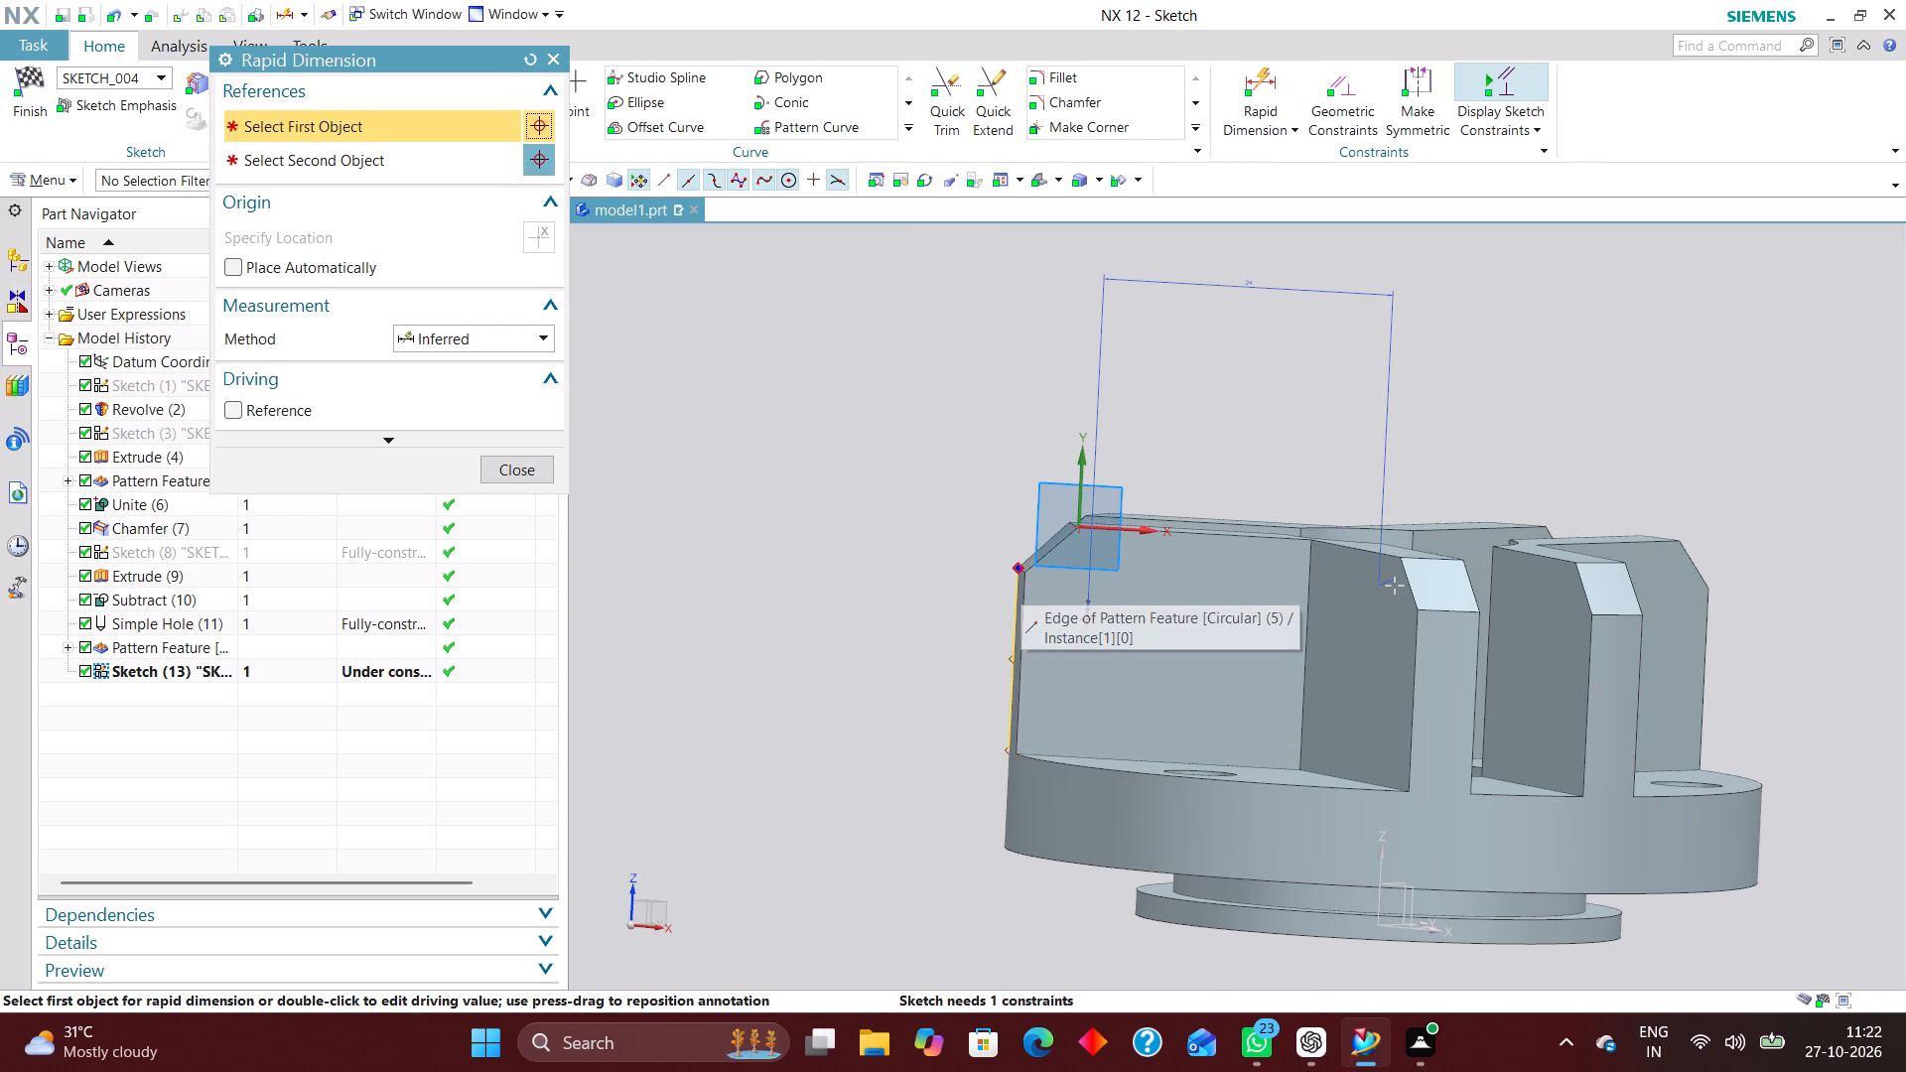
{"action": "left_click", "coordinate": [1021, 756]}
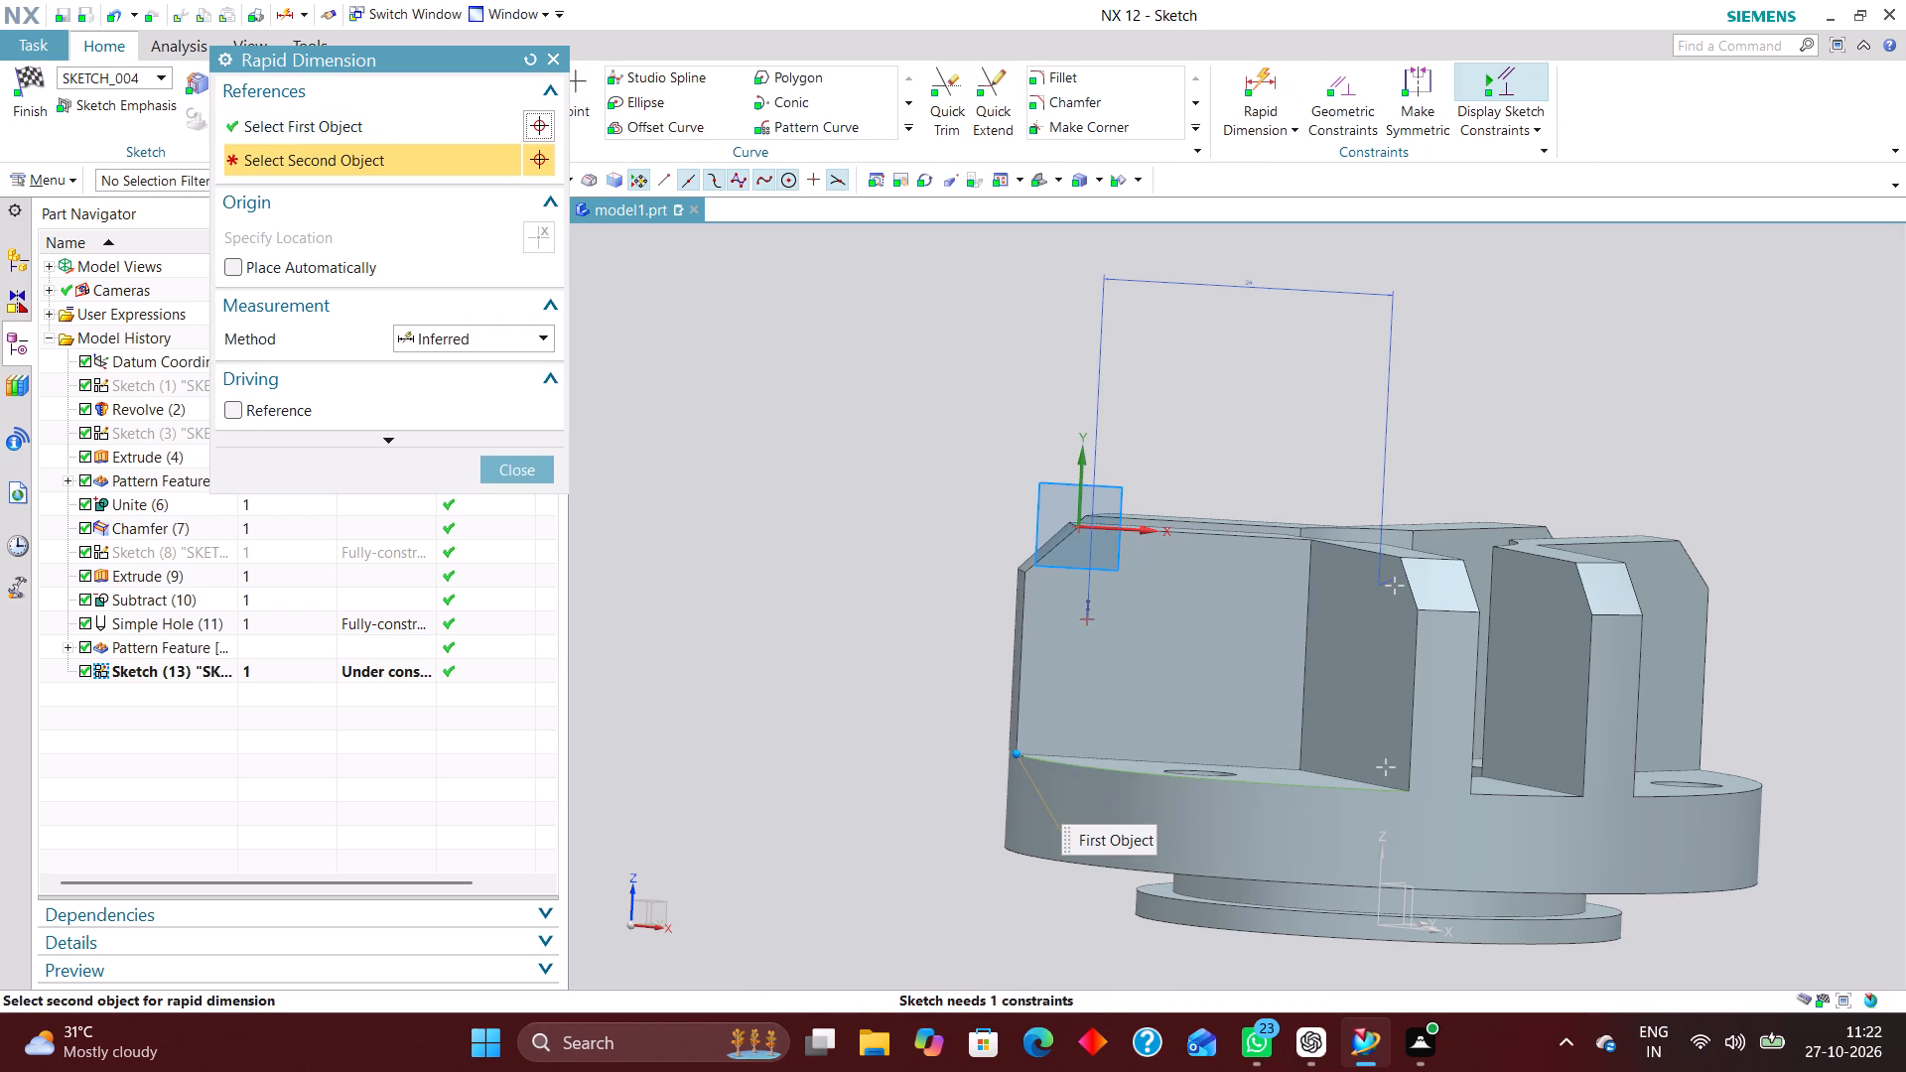
{"action": "left_click", "coordinate": [1086, 620]}
{"action": "left_click", "coordinate": [847, 678]}
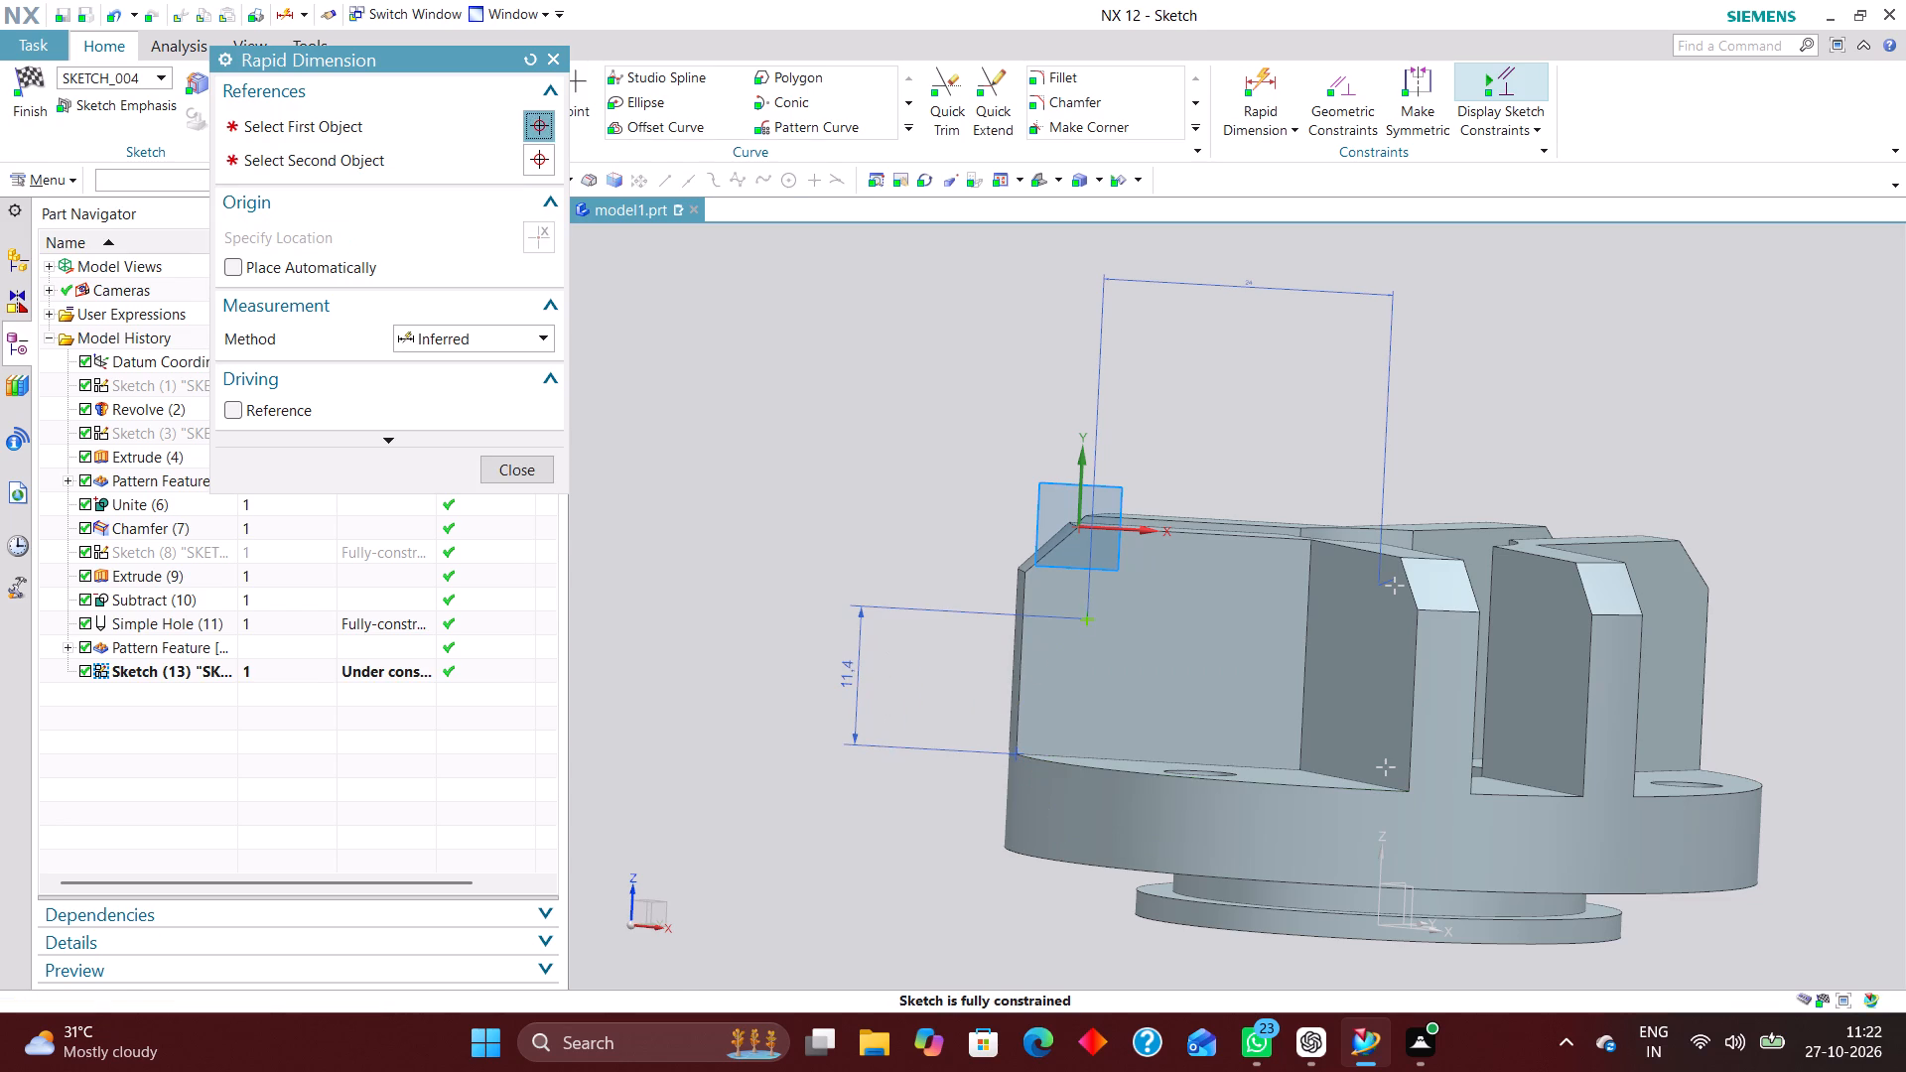
{"action": "type", "text": "10"}
{"action": "key", "text": "Return"}
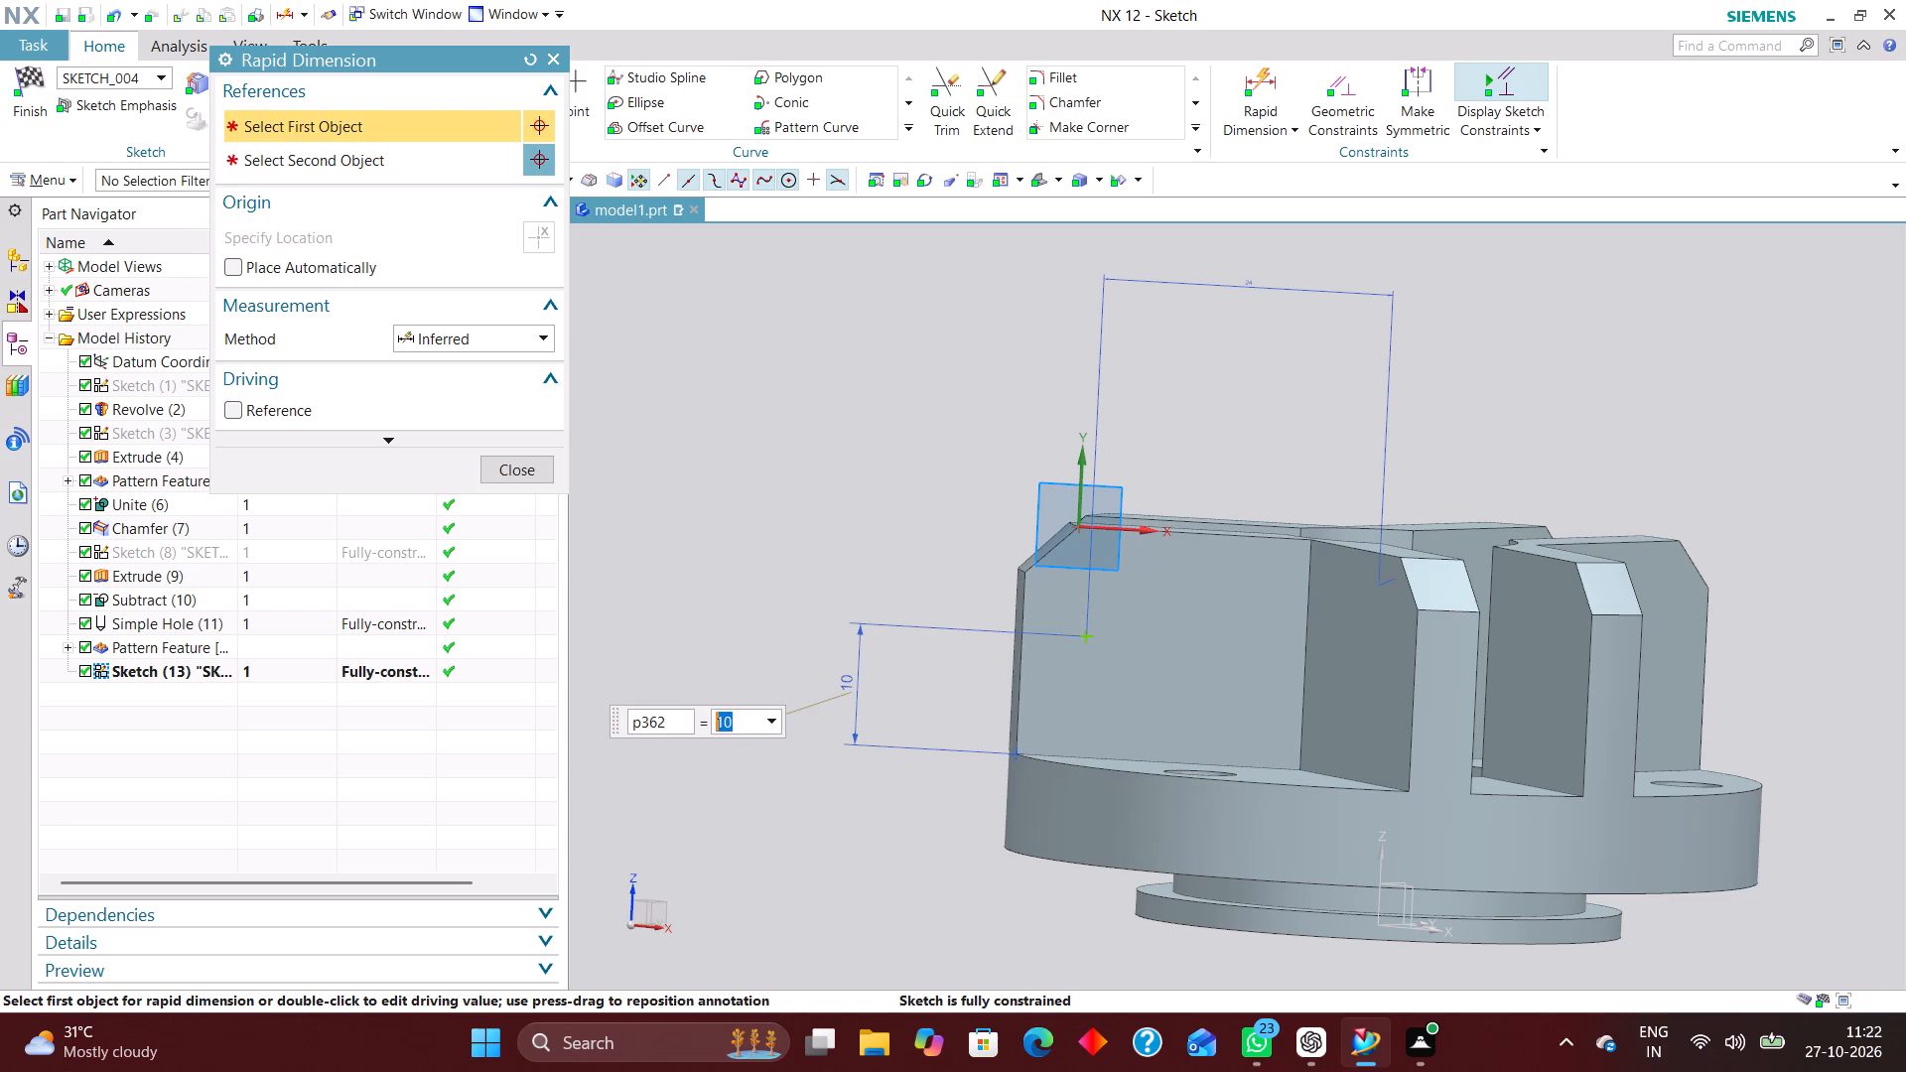
{"action": "left_click", "coordinate": [518, 472]}
{"action": "left_click", "coordinate": [46, 77]}
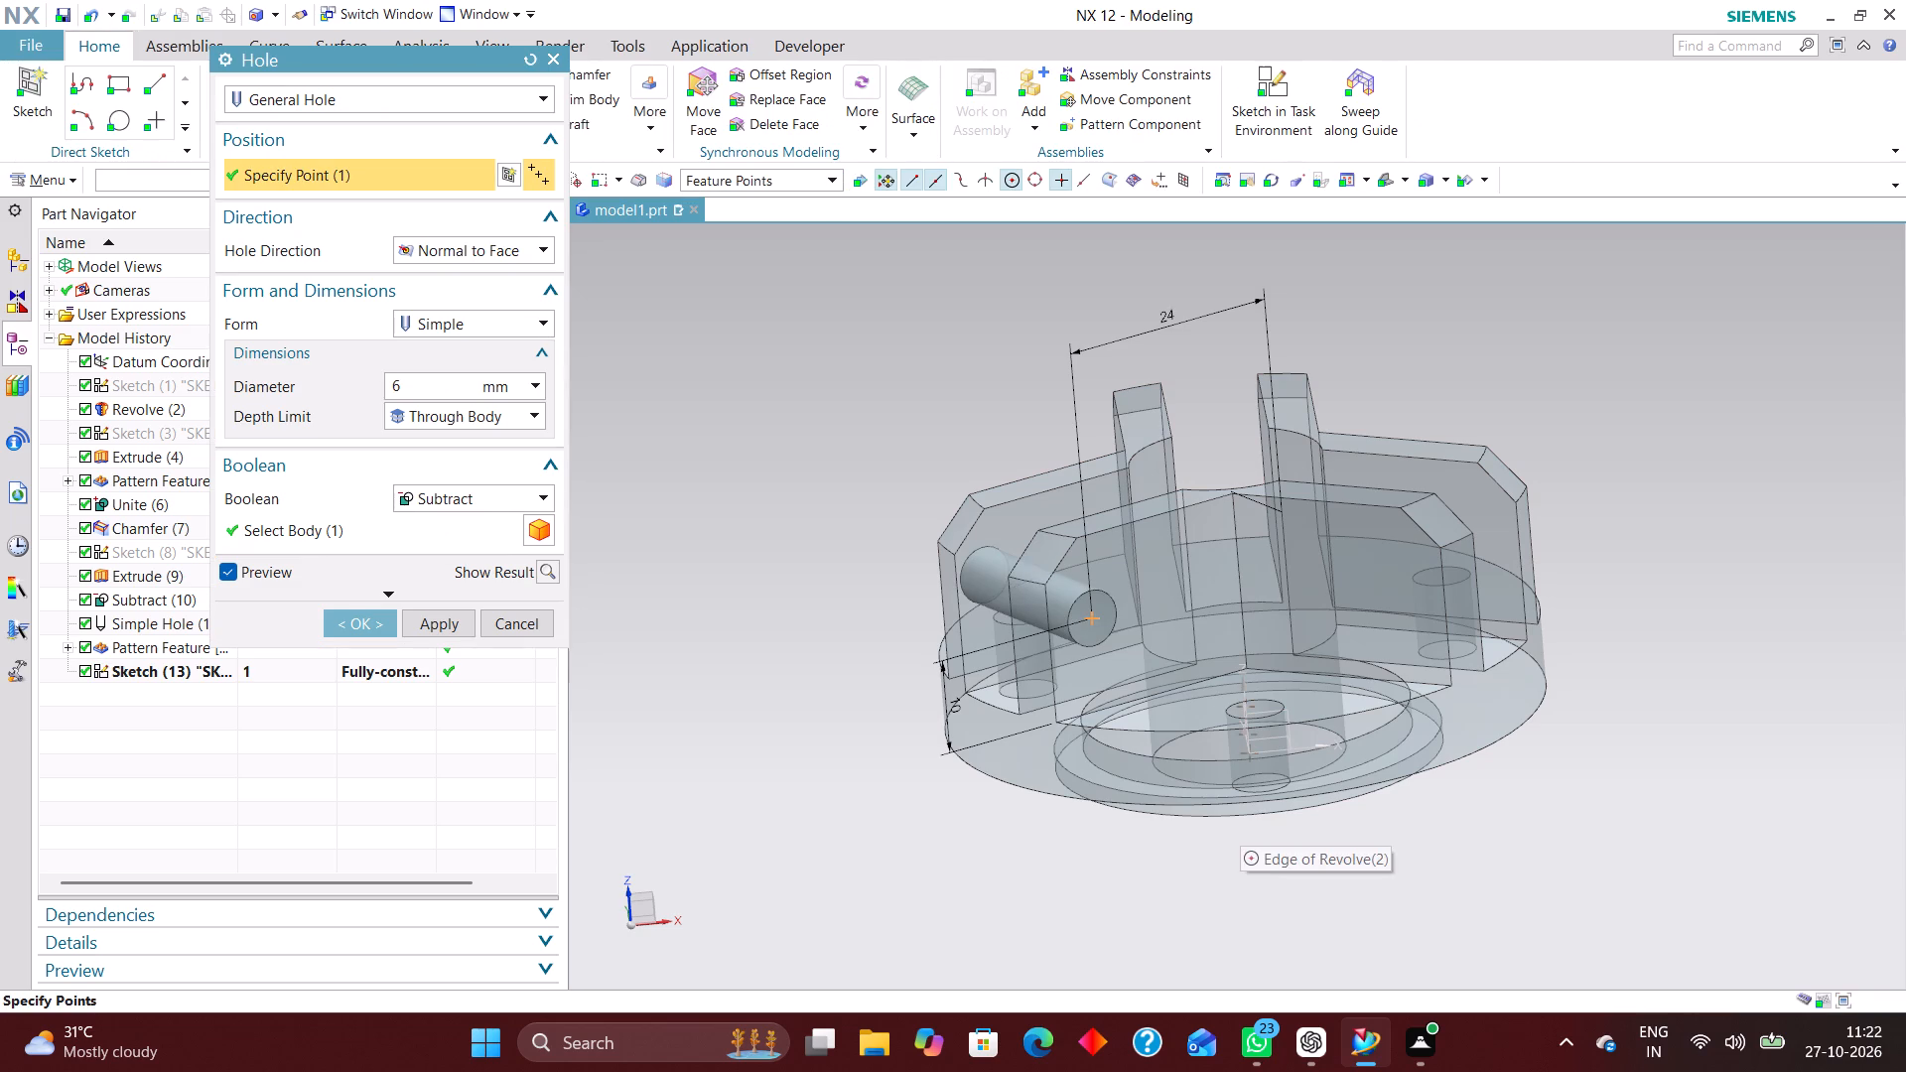
Create the 6 mm simple through-body hole in the angled wall at the dimensioned point, subtracting it from the fixture.
{"action": "middle_click_drag", "start_coordinate": [962, 902], "coordinate": [961, 831]}
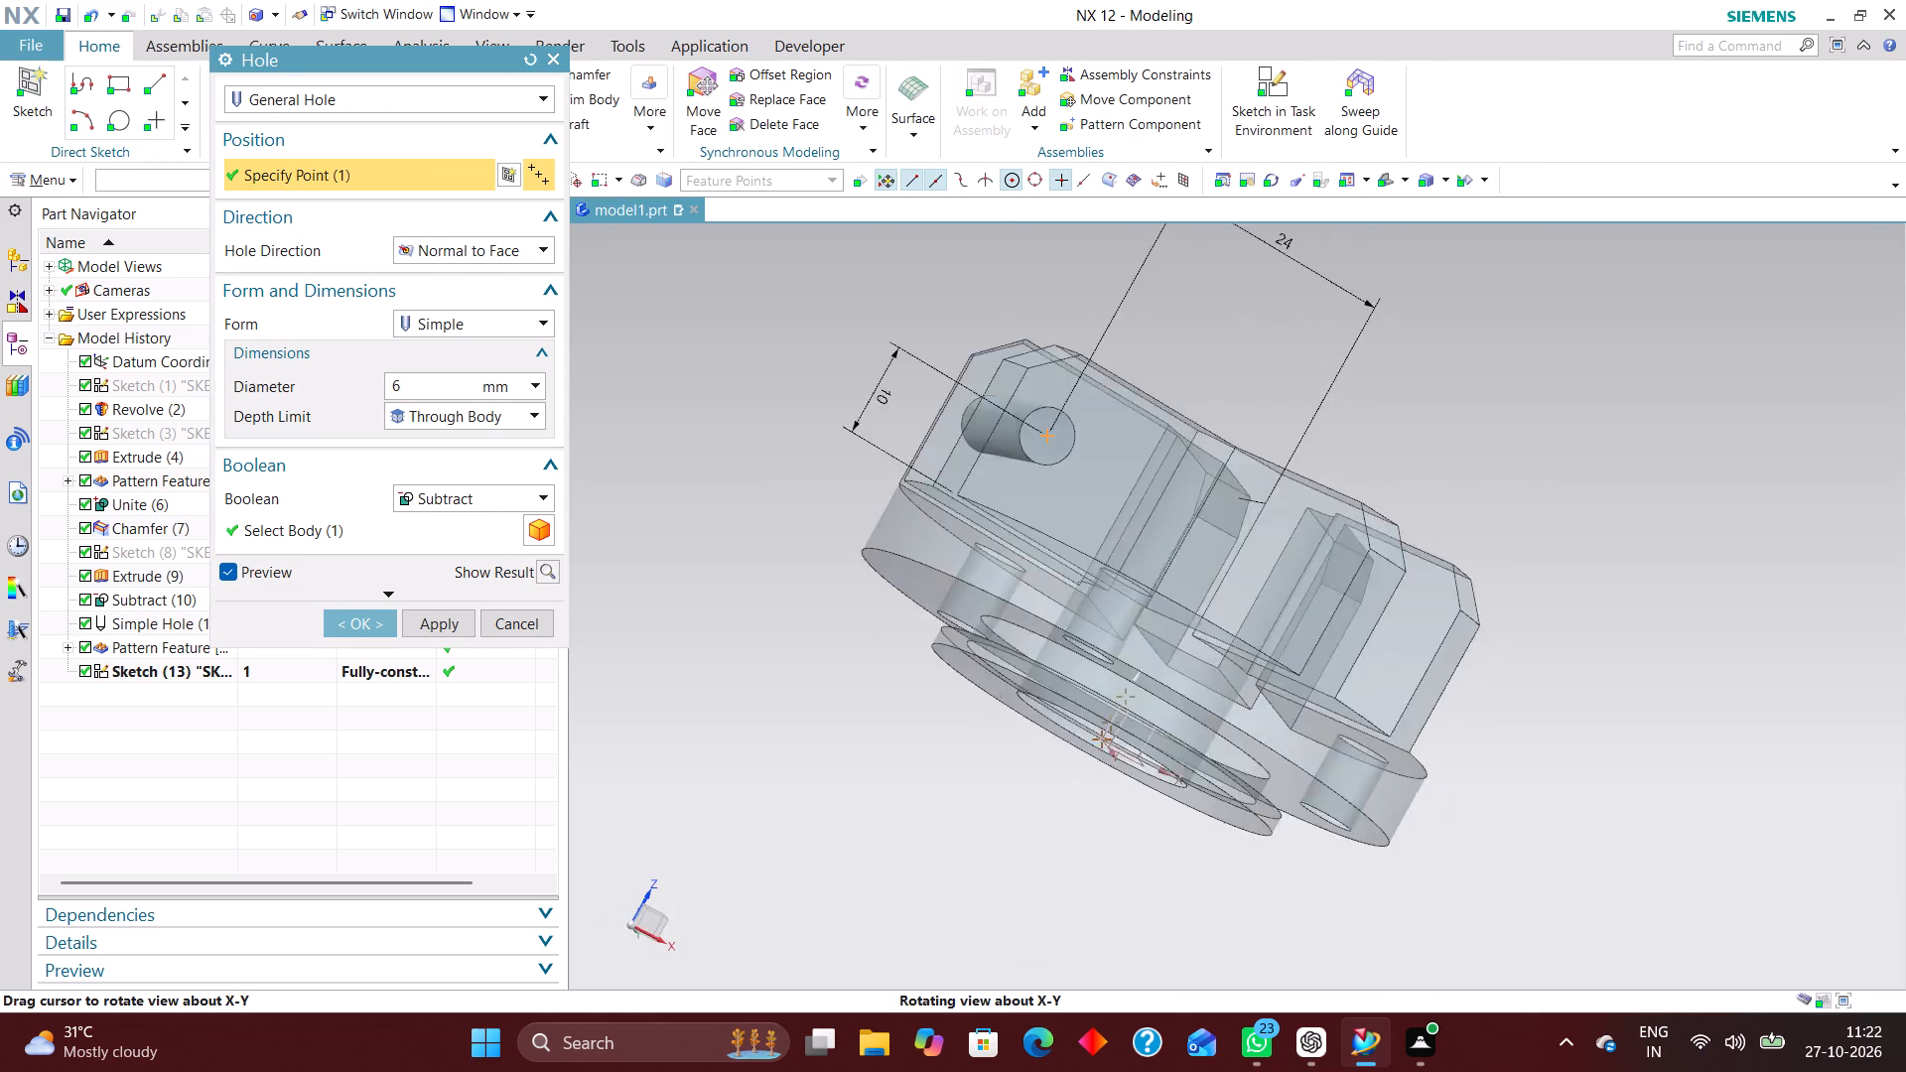
{"action": "middle_click_drag", "start_coordinate": [961, 831], "coordinate": [985, 880]}
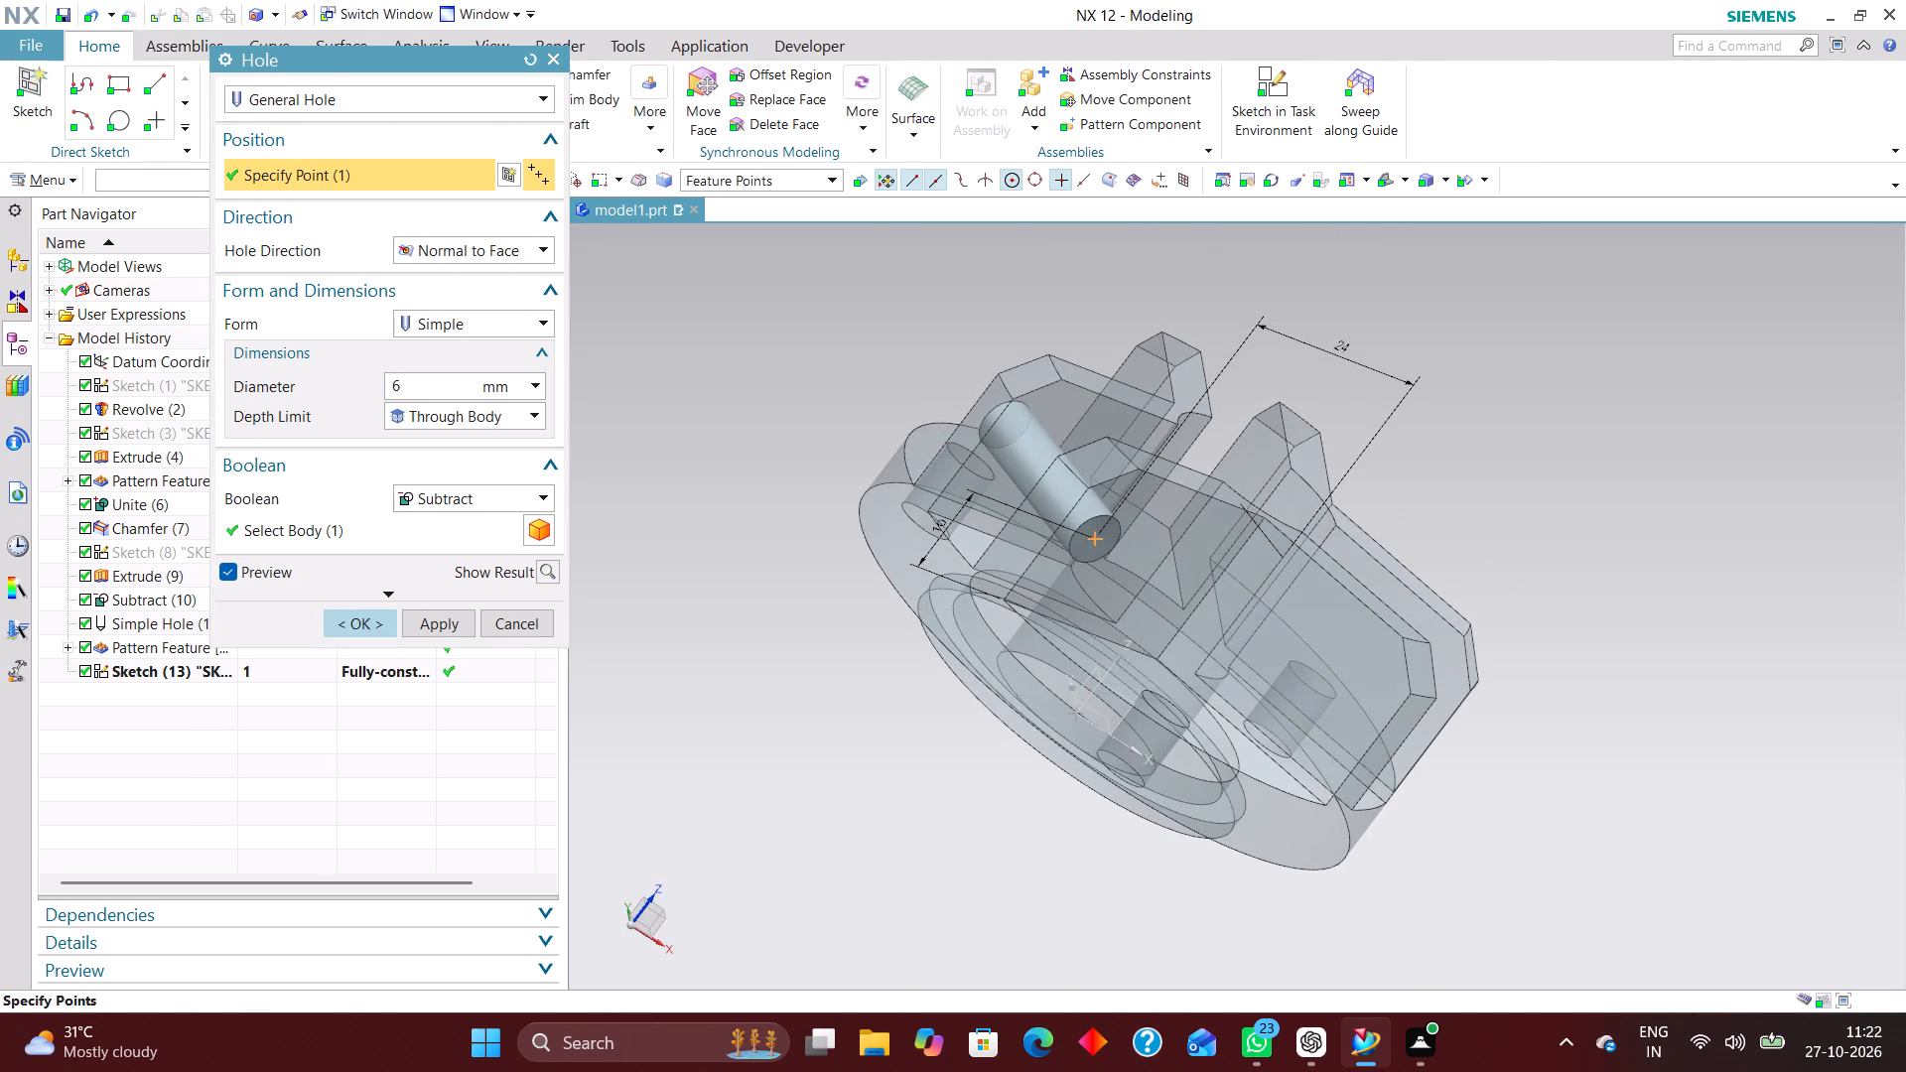
{"action": "left_click", "coordinate": [378, 625]}
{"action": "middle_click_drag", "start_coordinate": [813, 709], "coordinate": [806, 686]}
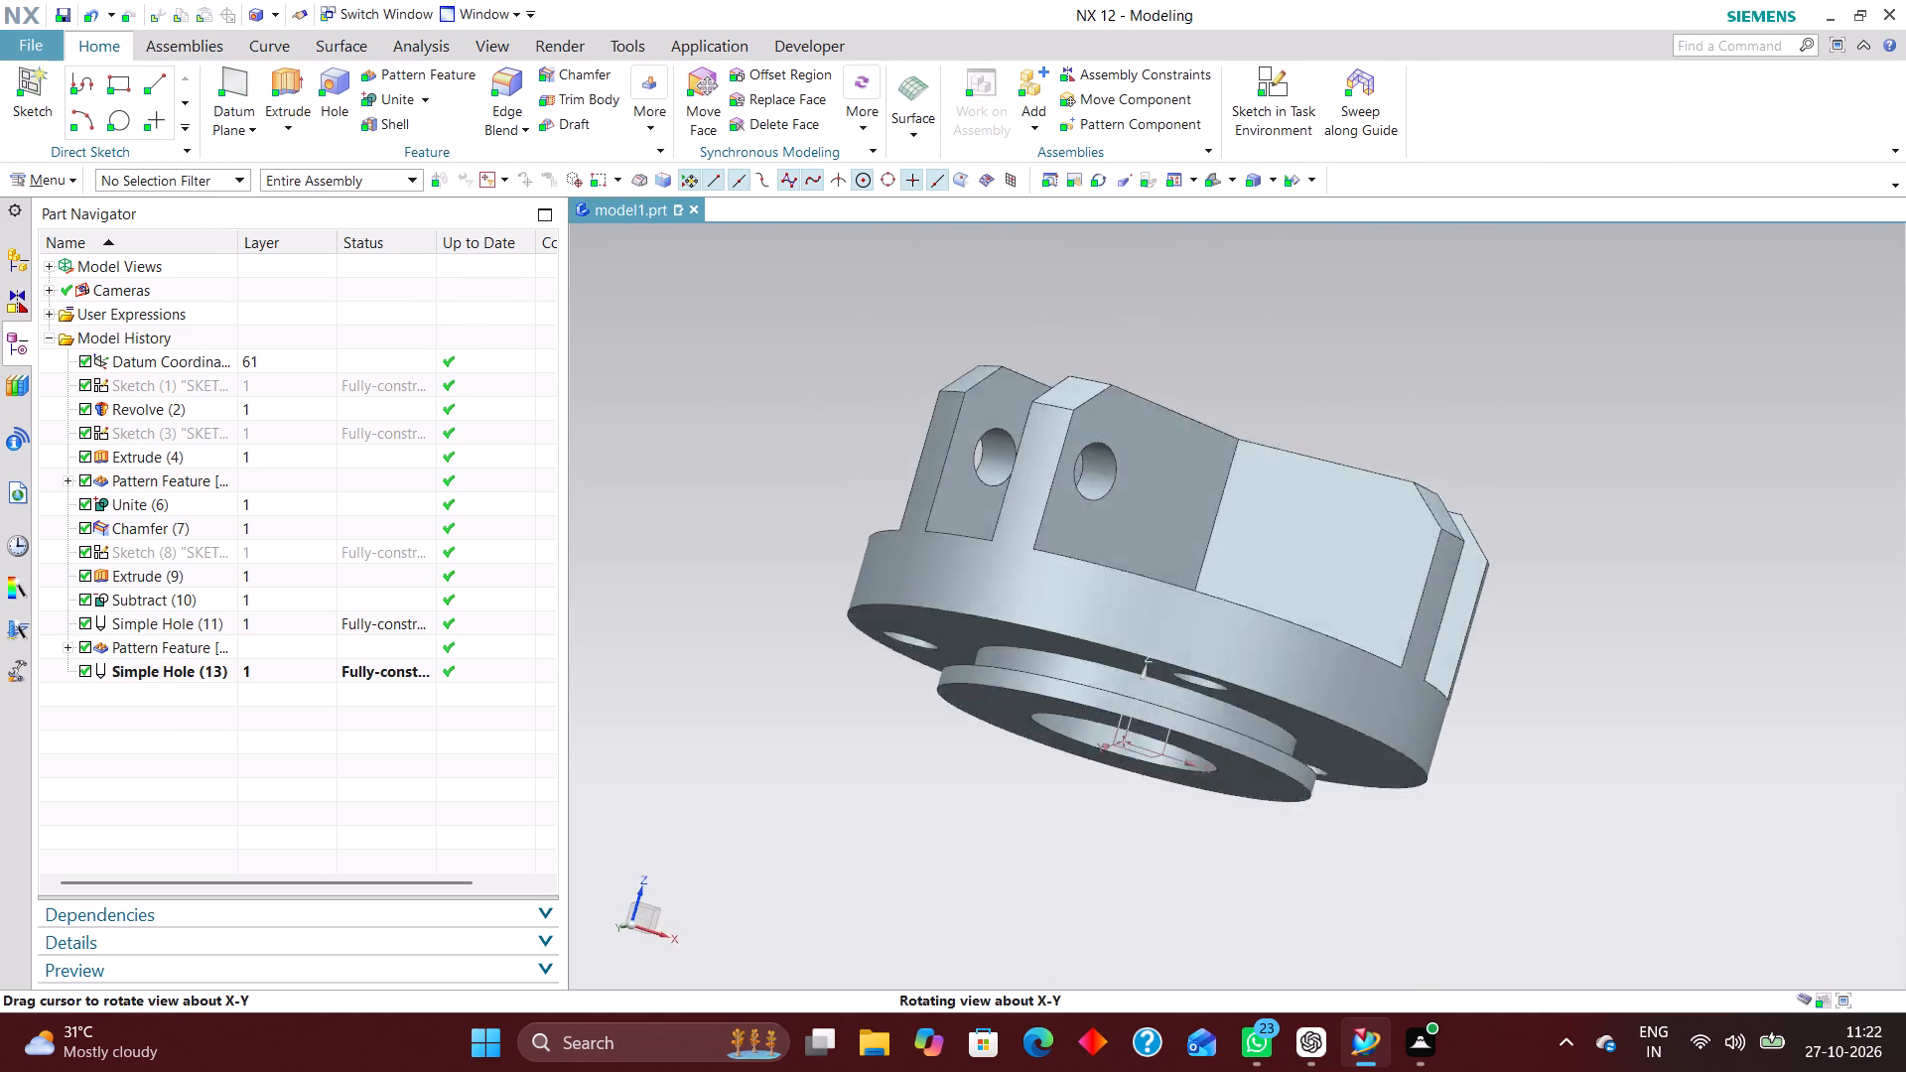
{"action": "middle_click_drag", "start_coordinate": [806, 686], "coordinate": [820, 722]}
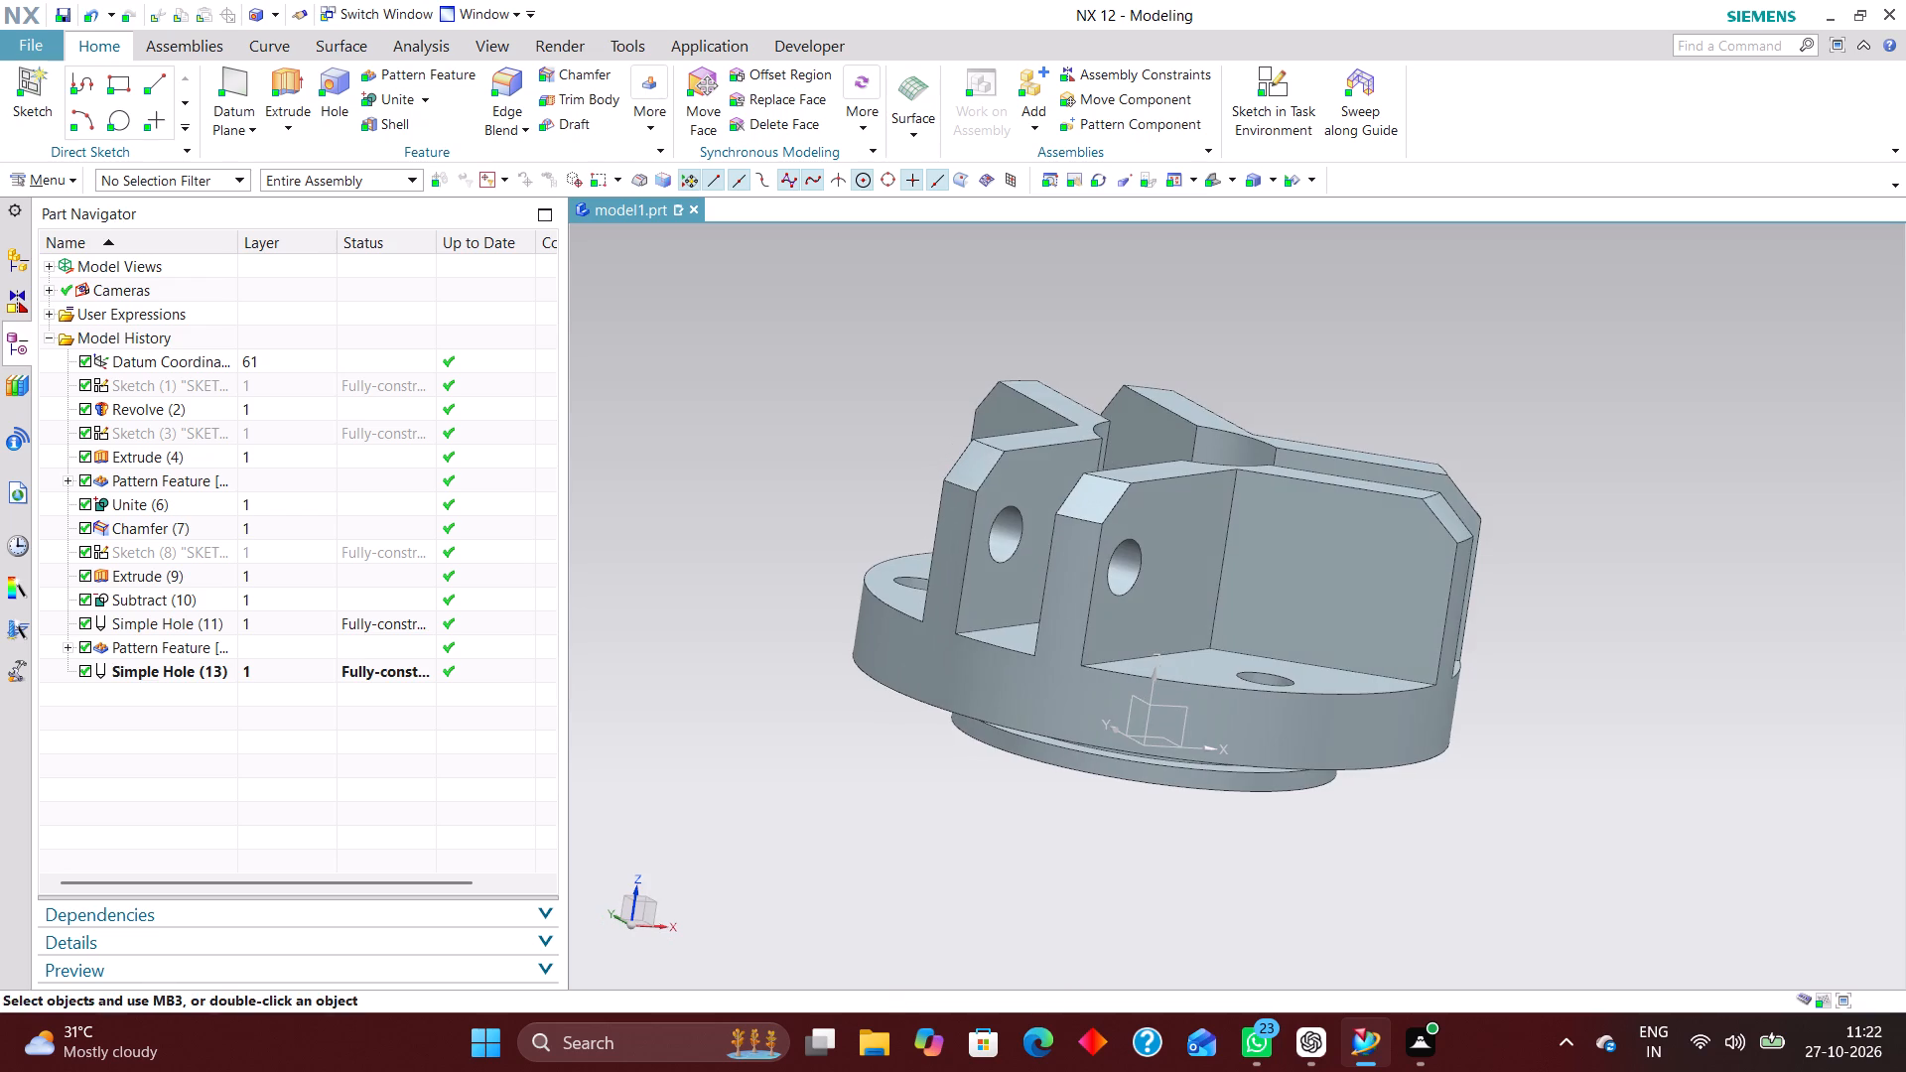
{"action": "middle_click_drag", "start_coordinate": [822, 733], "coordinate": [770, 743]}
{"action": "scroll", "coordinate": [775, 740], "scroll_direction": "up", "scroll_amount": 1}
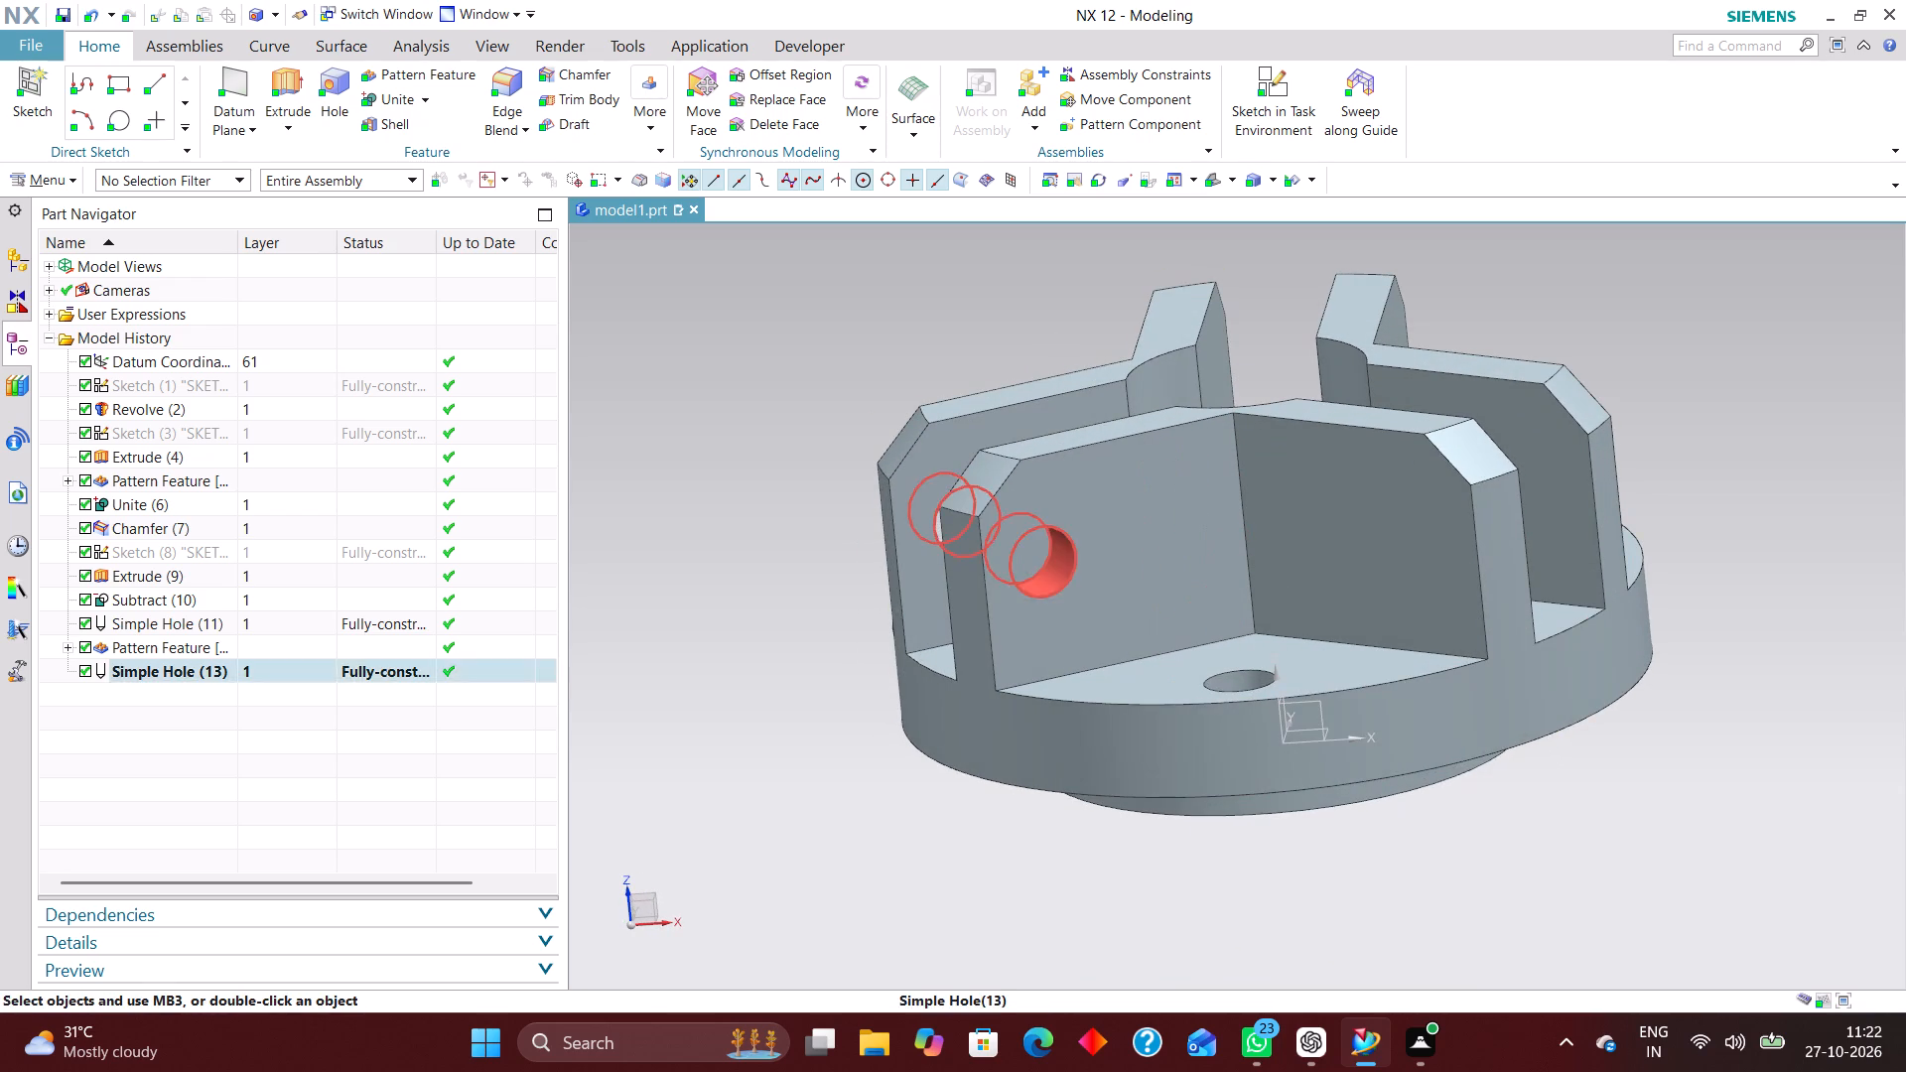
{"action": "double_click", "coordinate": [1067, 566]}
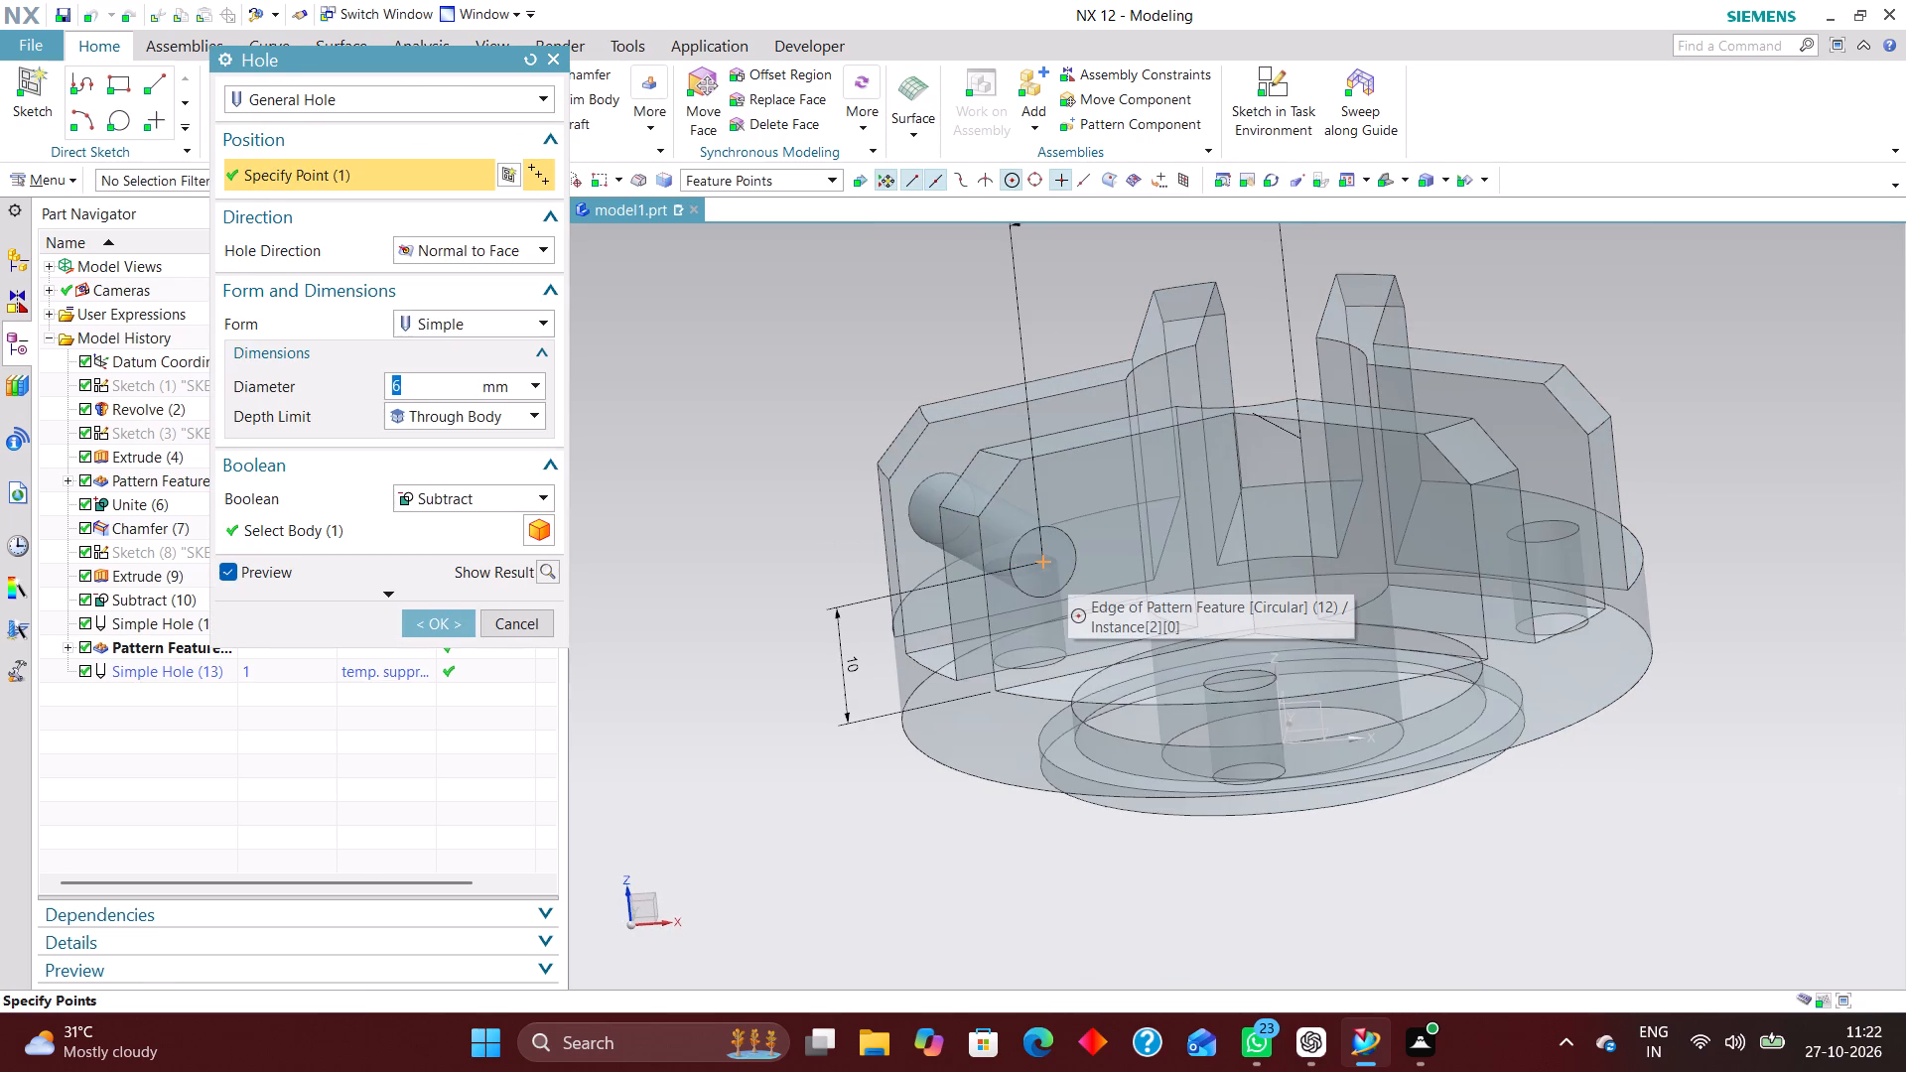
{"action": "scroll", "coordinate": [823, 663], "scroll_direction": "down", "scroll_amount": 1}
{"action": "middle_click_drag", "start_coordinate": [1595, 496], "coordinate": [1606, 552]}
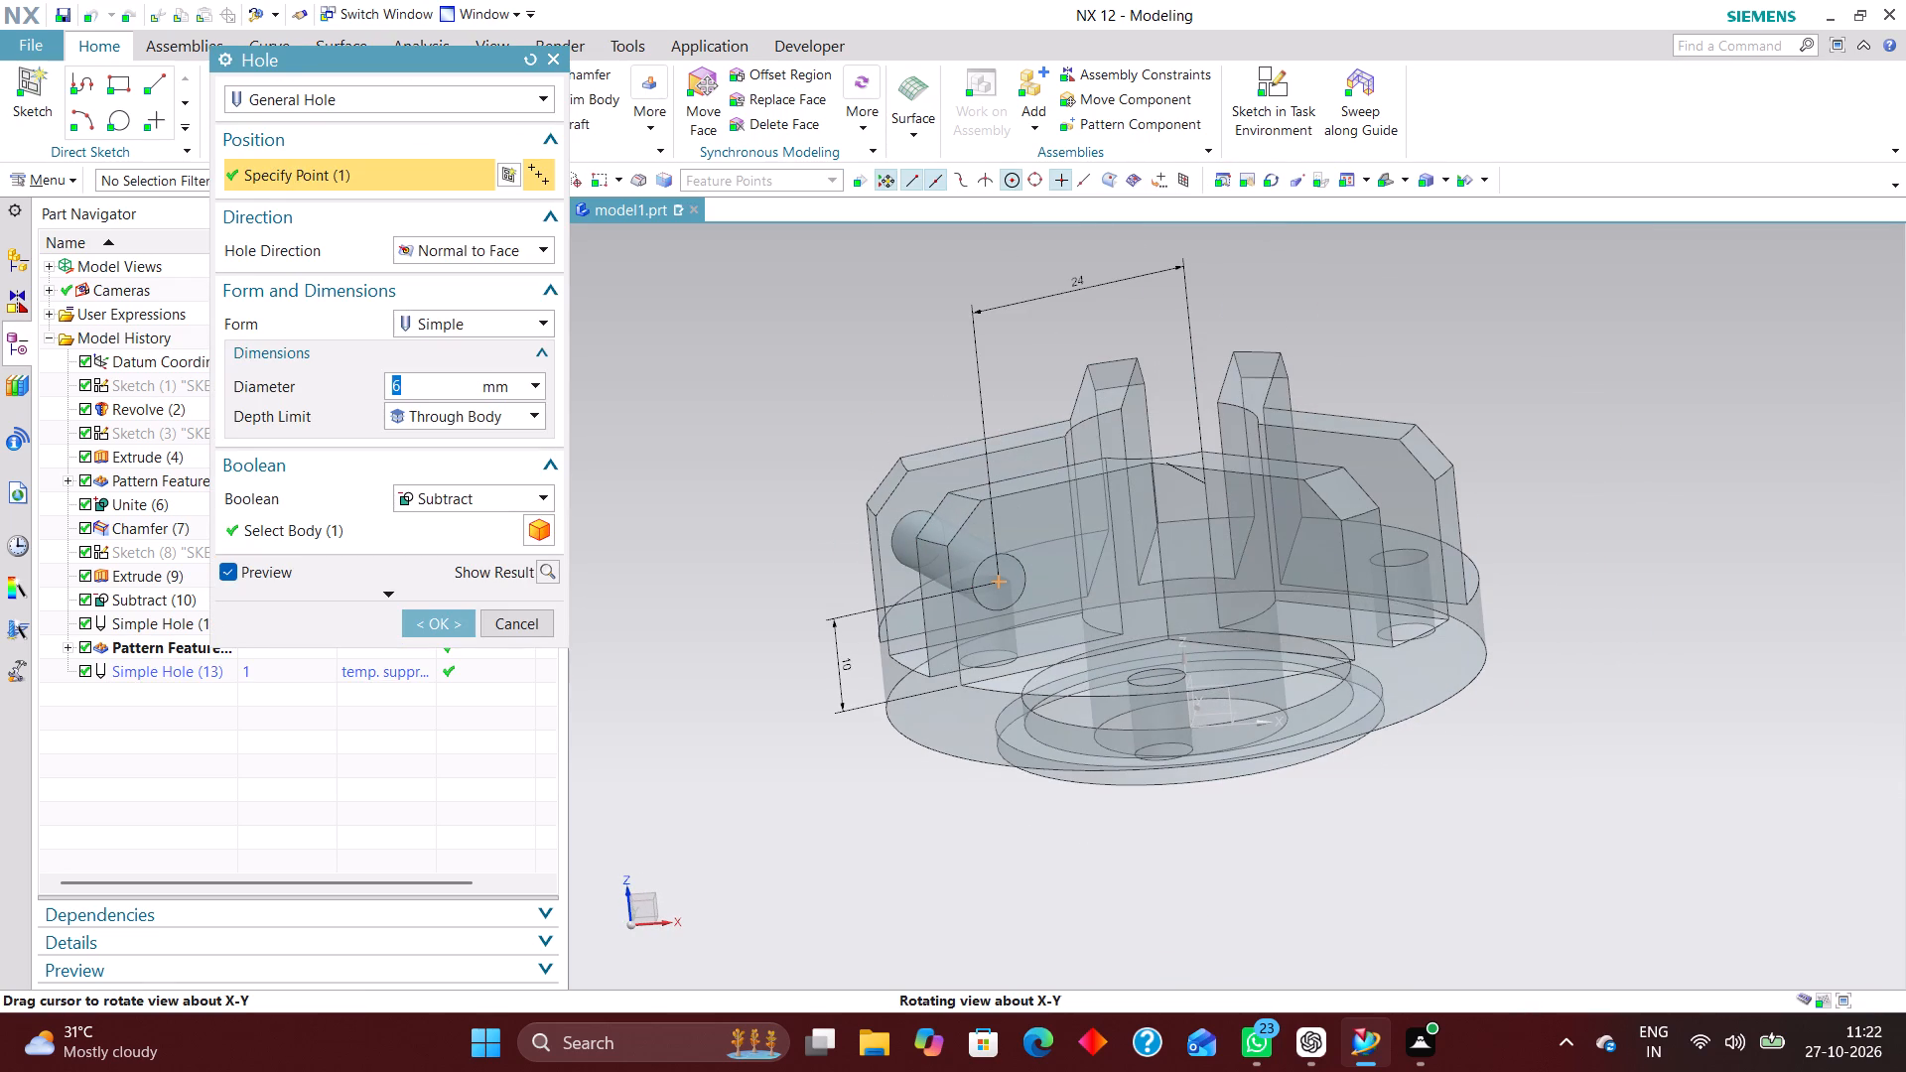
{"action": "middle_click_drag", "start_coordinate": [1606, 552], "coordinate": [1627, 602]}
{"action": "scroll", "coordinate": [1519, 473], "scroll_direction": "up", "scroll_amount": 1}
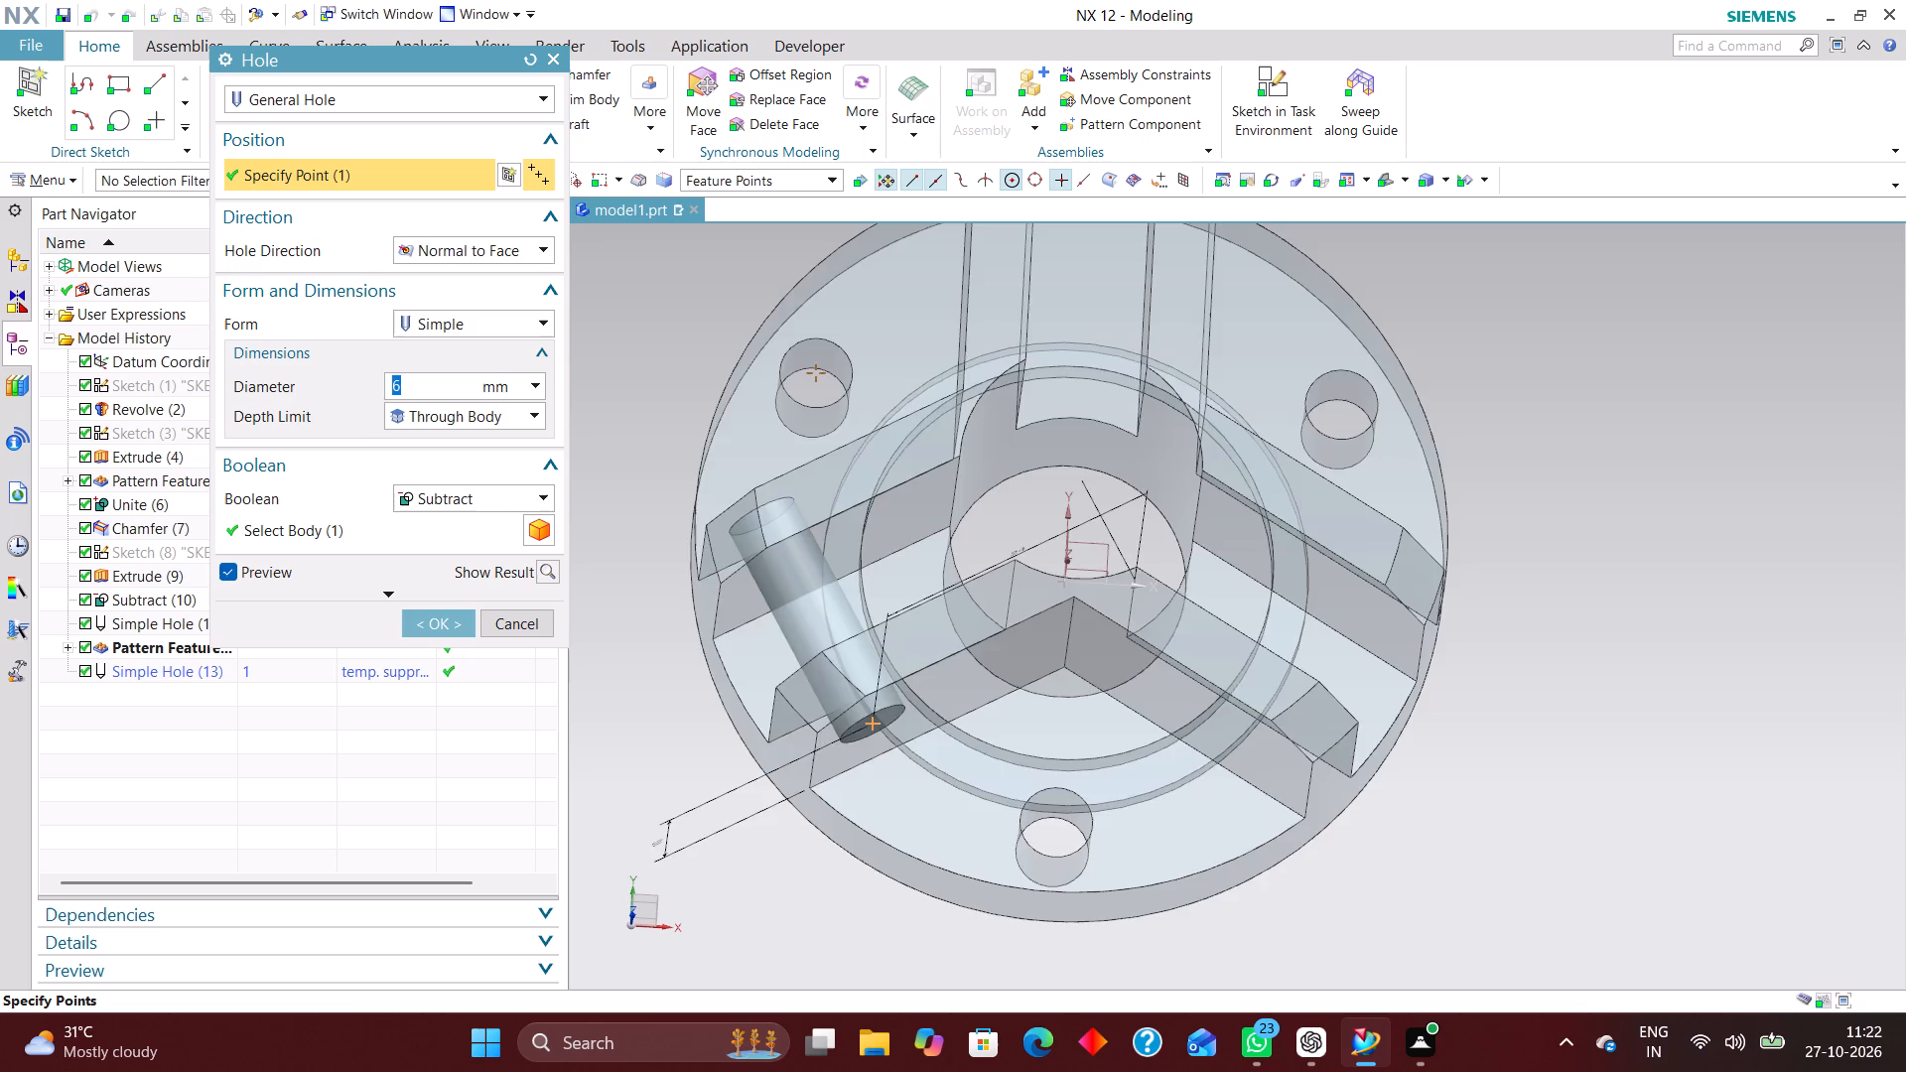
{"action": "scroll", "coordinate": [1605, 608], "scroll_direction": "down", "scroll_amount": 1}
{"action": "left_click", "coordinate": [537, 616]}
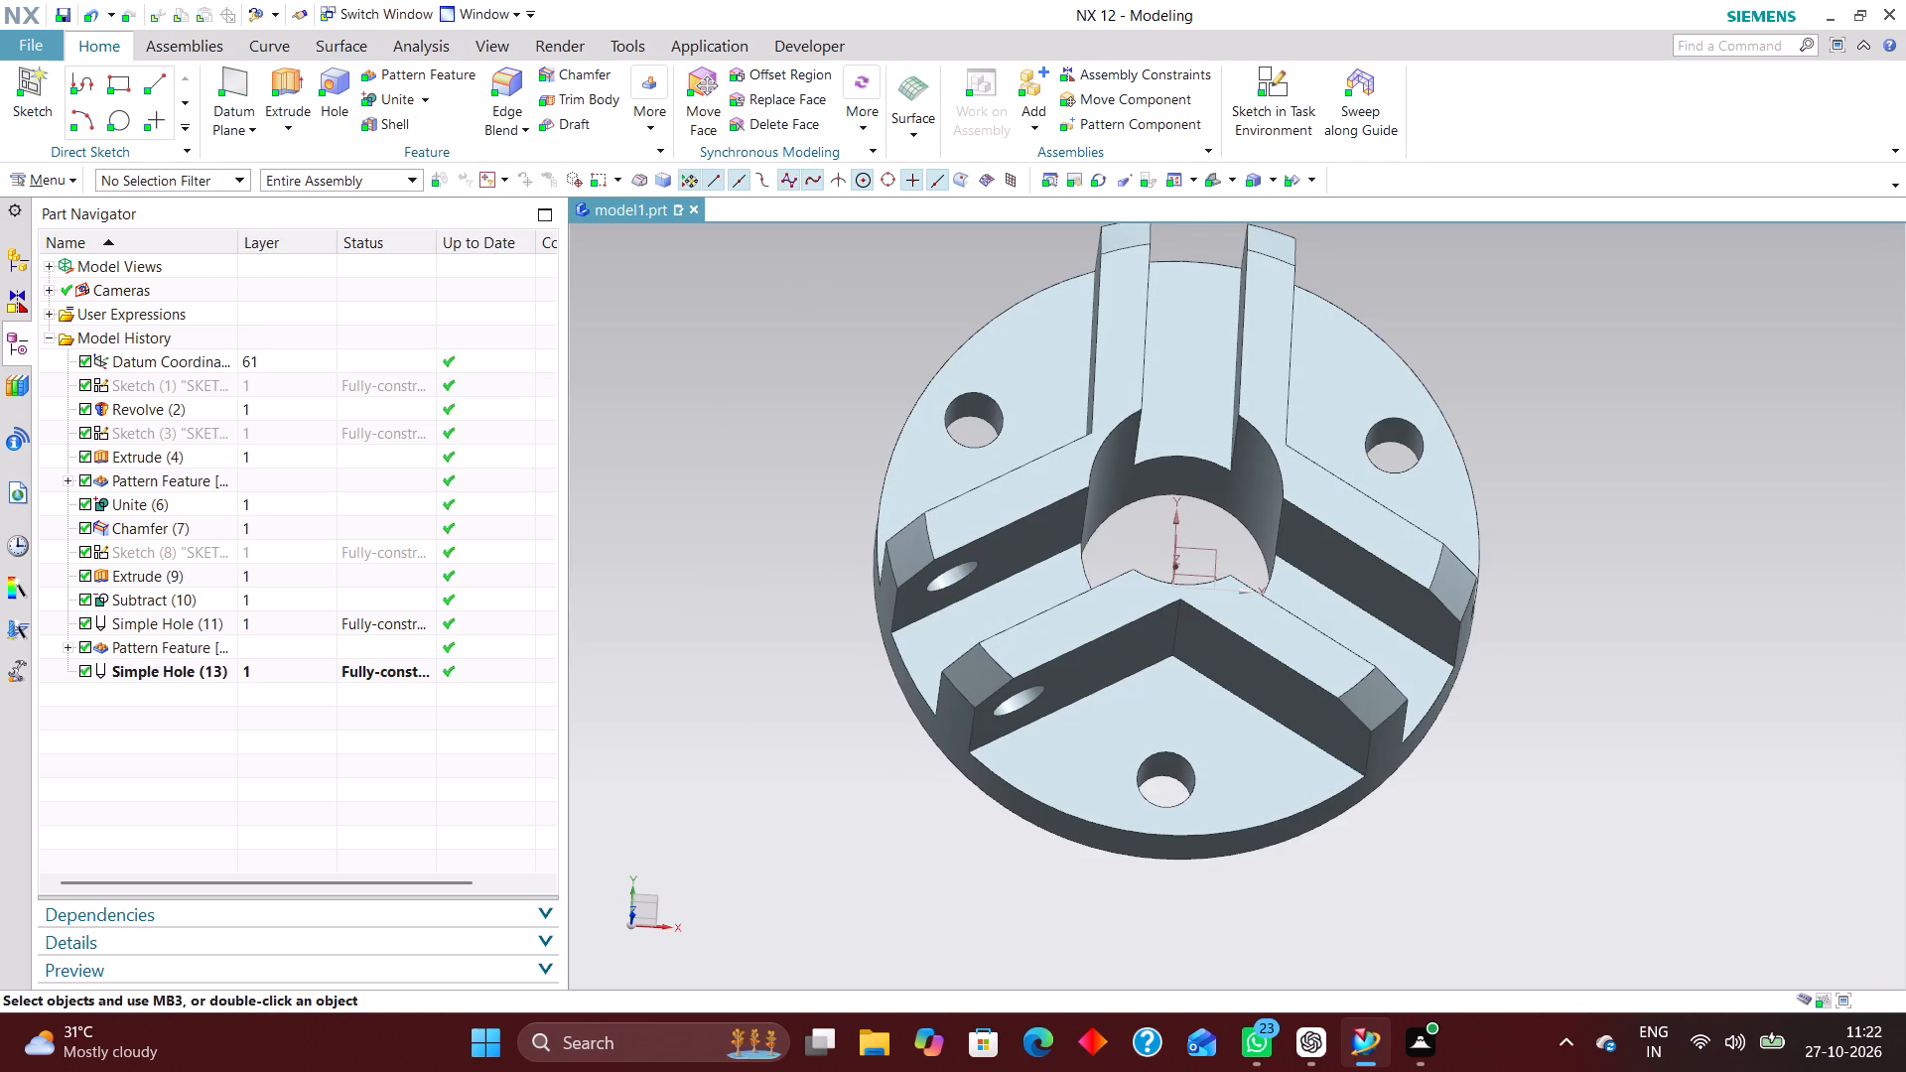
Pattern the wall hole circularly about the disc's vertical Z axis with a count of 3 and a 120° pitch angle.
{"action": "left_click", "coordinate": [433, 73]}
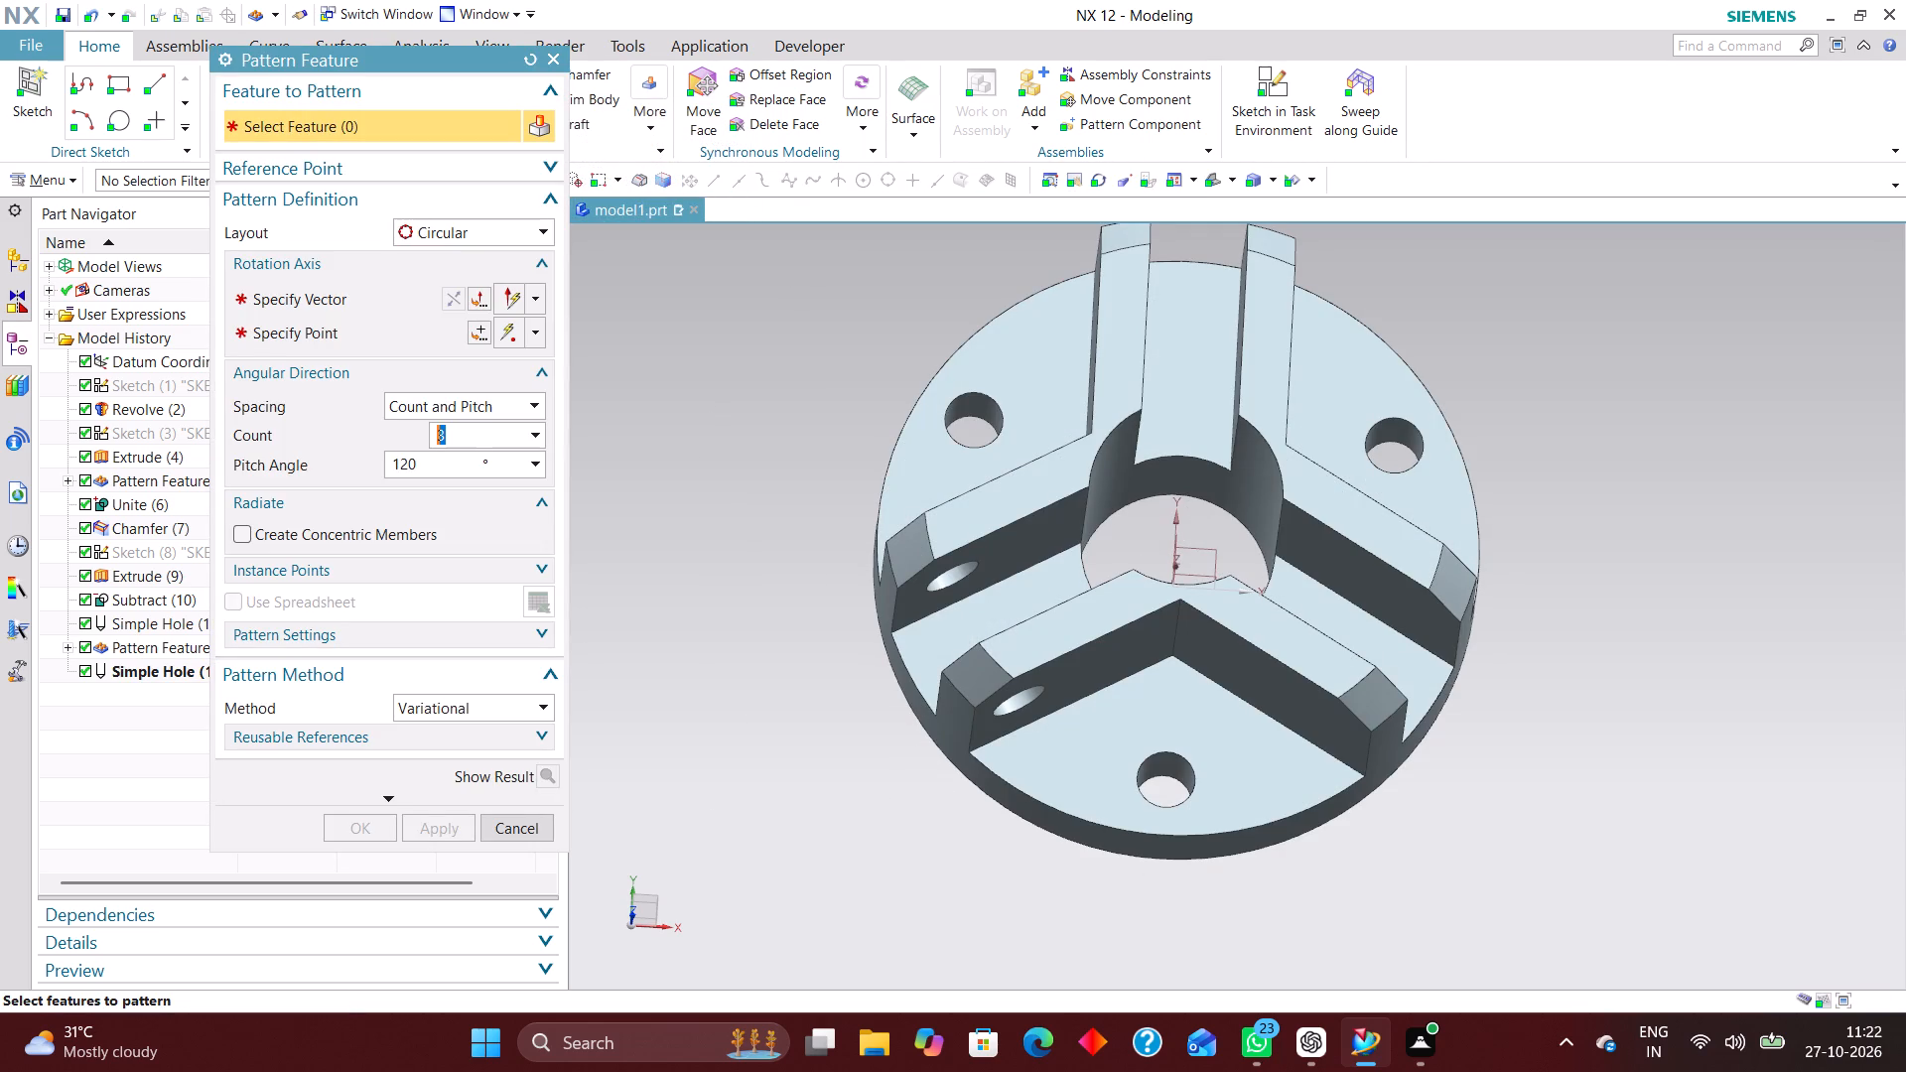
{"action": "middle_click_drag", "start_coordinate": [1074, 661], "coordinate": [1075, 583]}
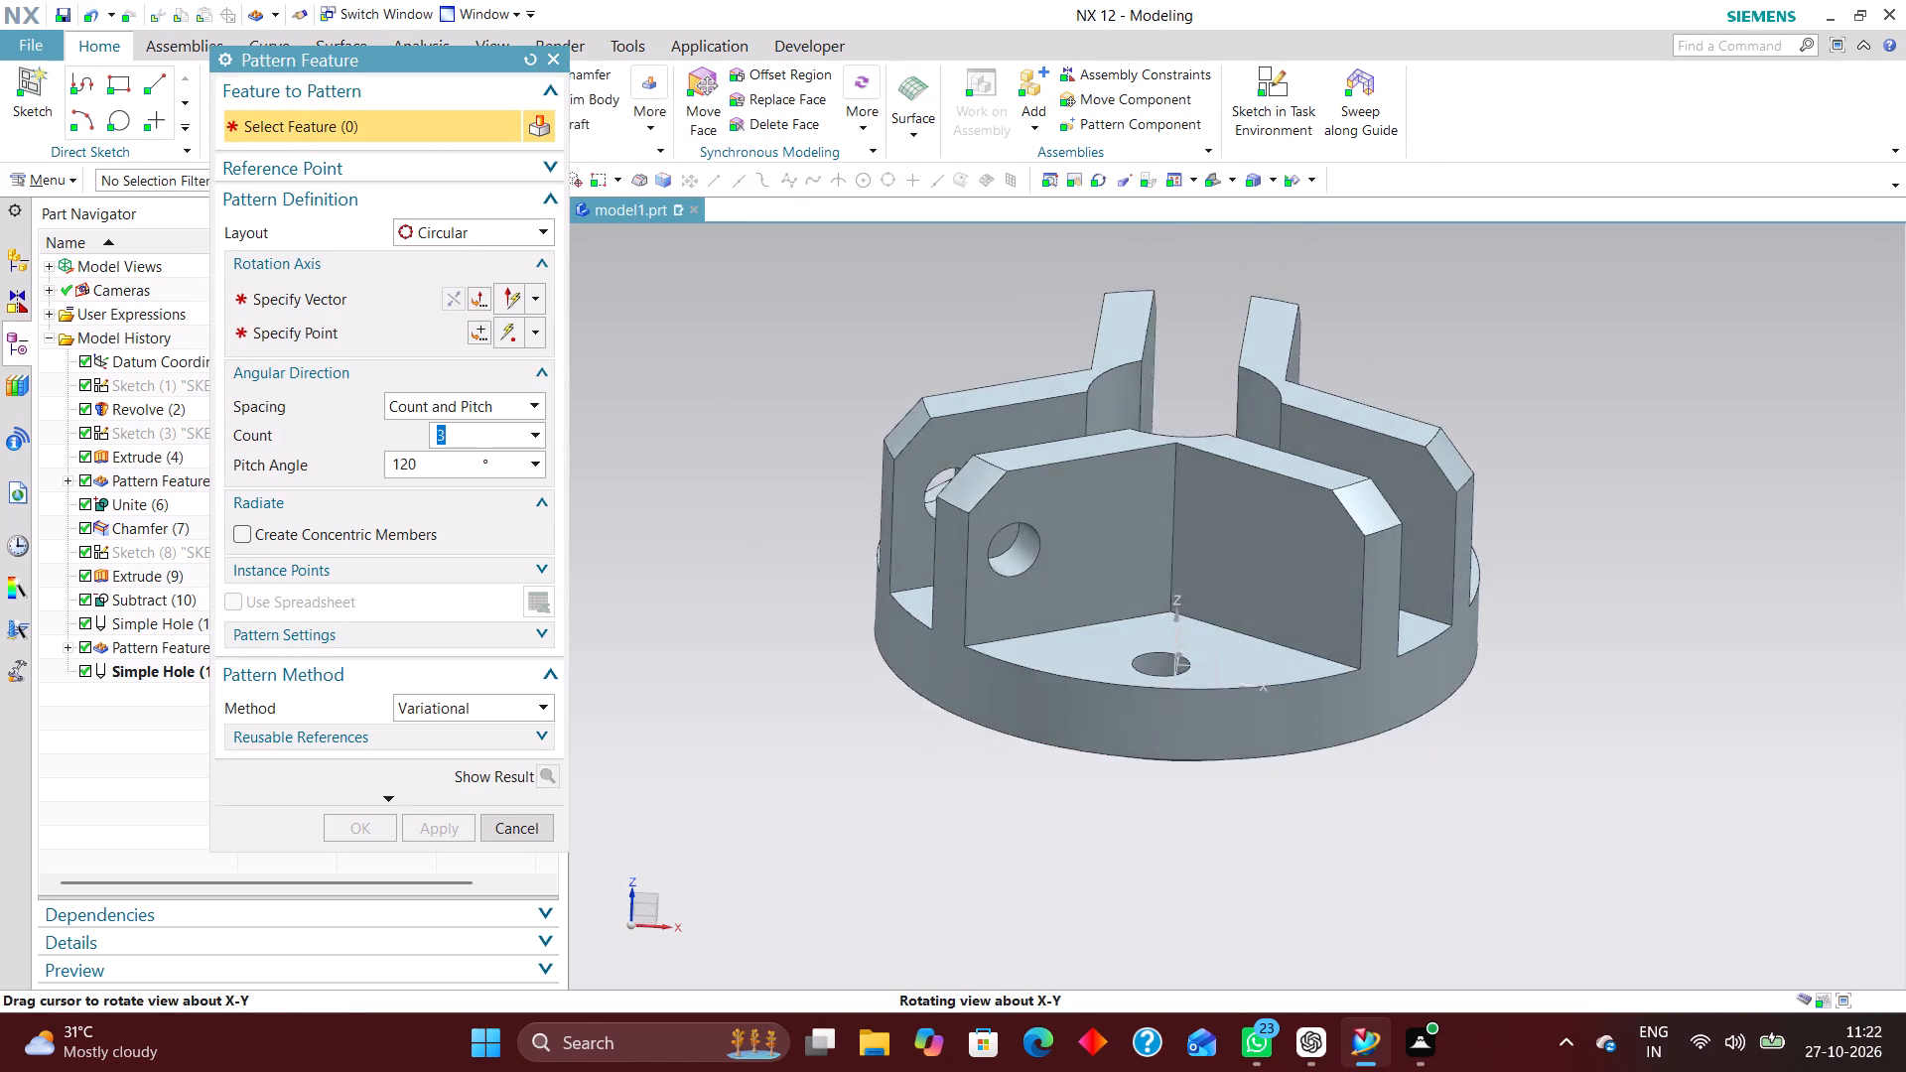
{"action": "middle_click_drag", "start_coordinate": [1075, 583], "coordinate": [1077, 595]}
{"action": "scroll", "coordinate": [1080, 595], "scroll_direction": "up", "scroll_amount": 1}
{"action": "left_click", "coordinate": [1019, 587]}
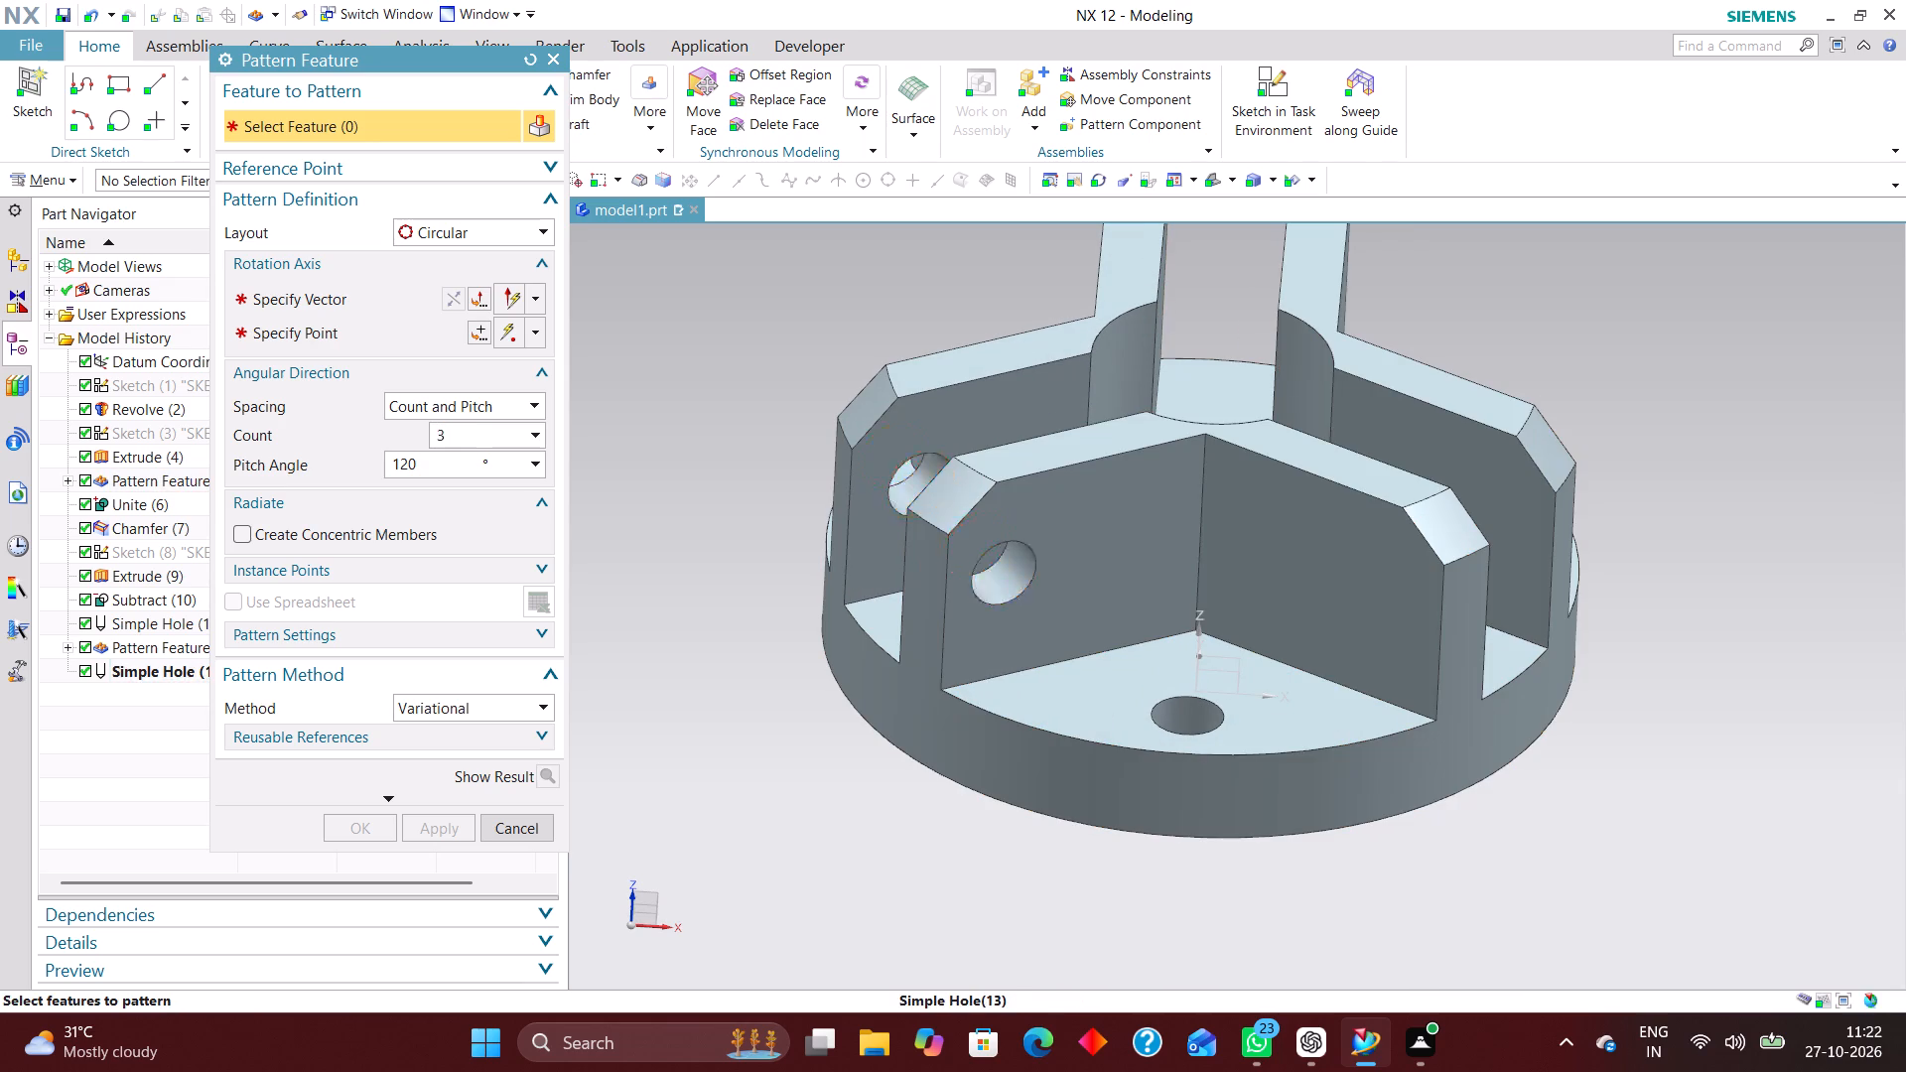
{"action": "left_click", "coordinate": [304, 300]}
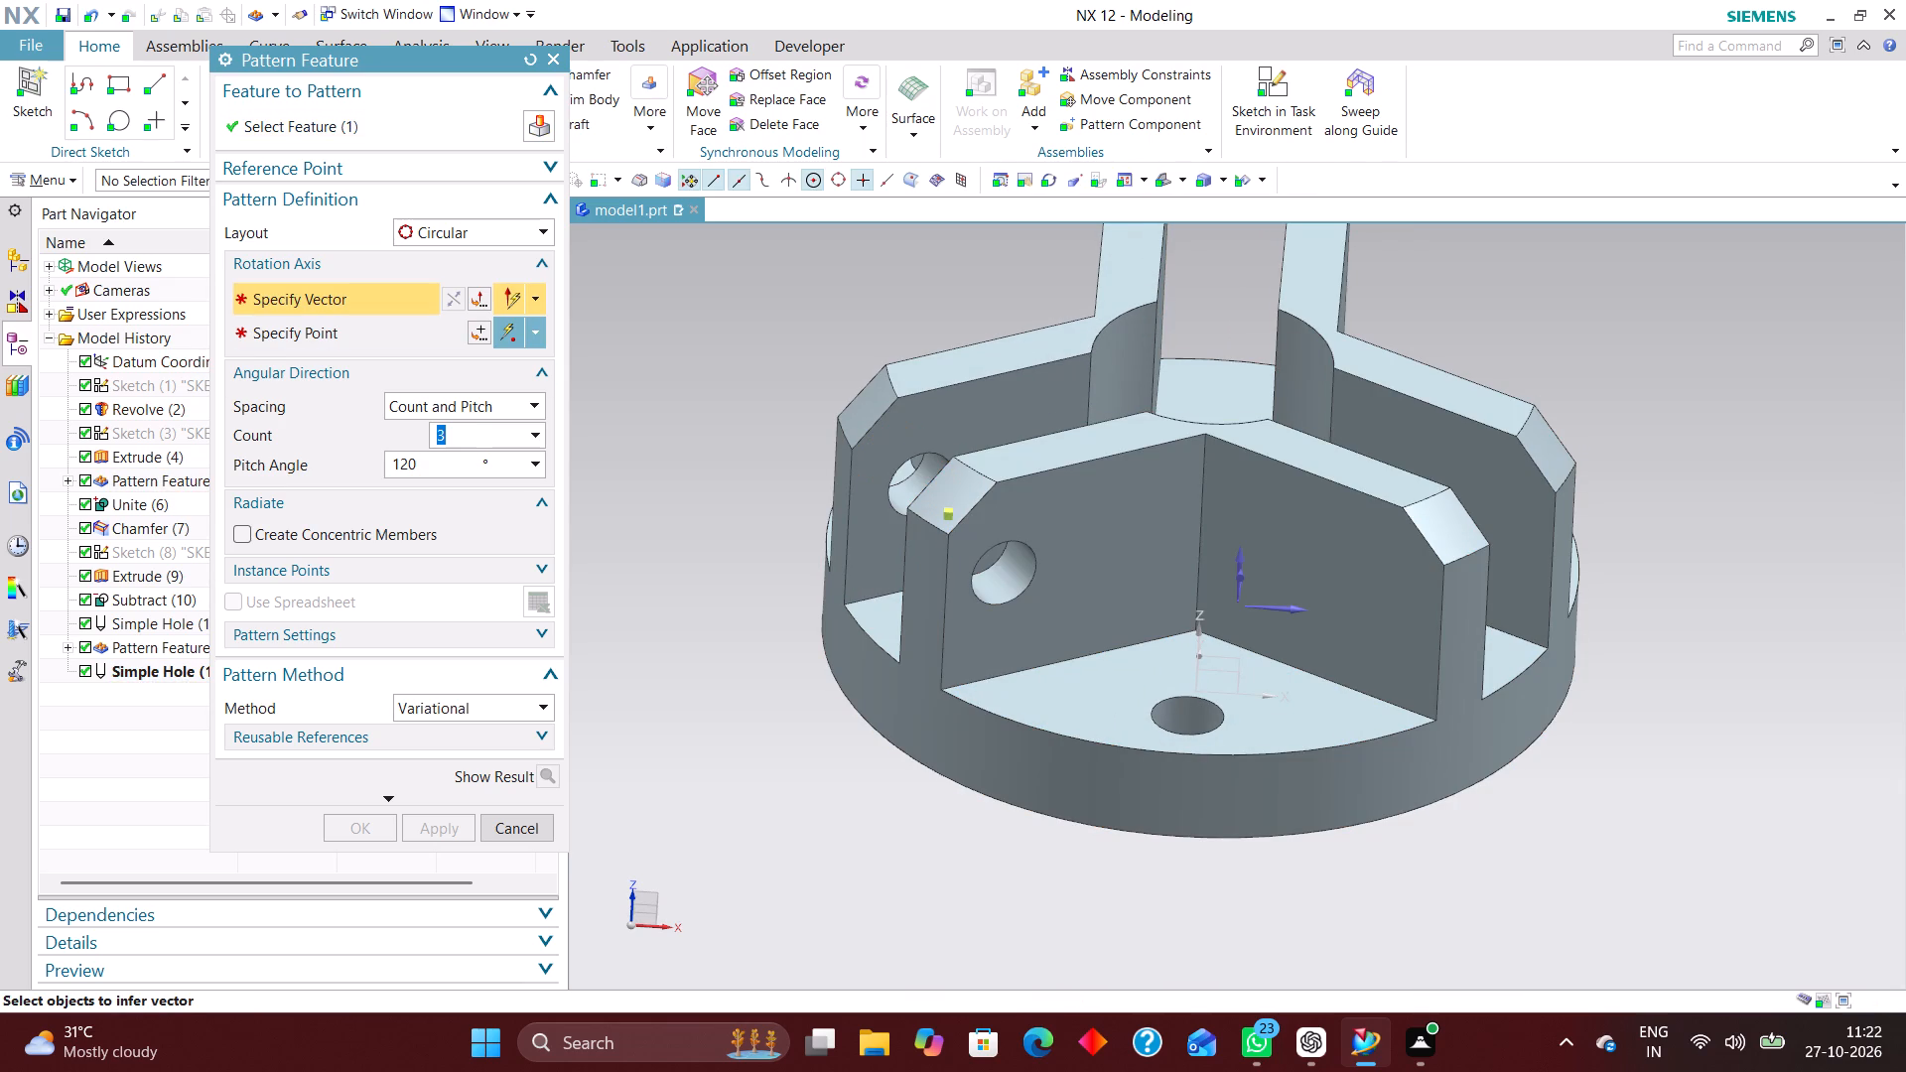
{"action": "left_click", "coordinate": [1269, 696]}
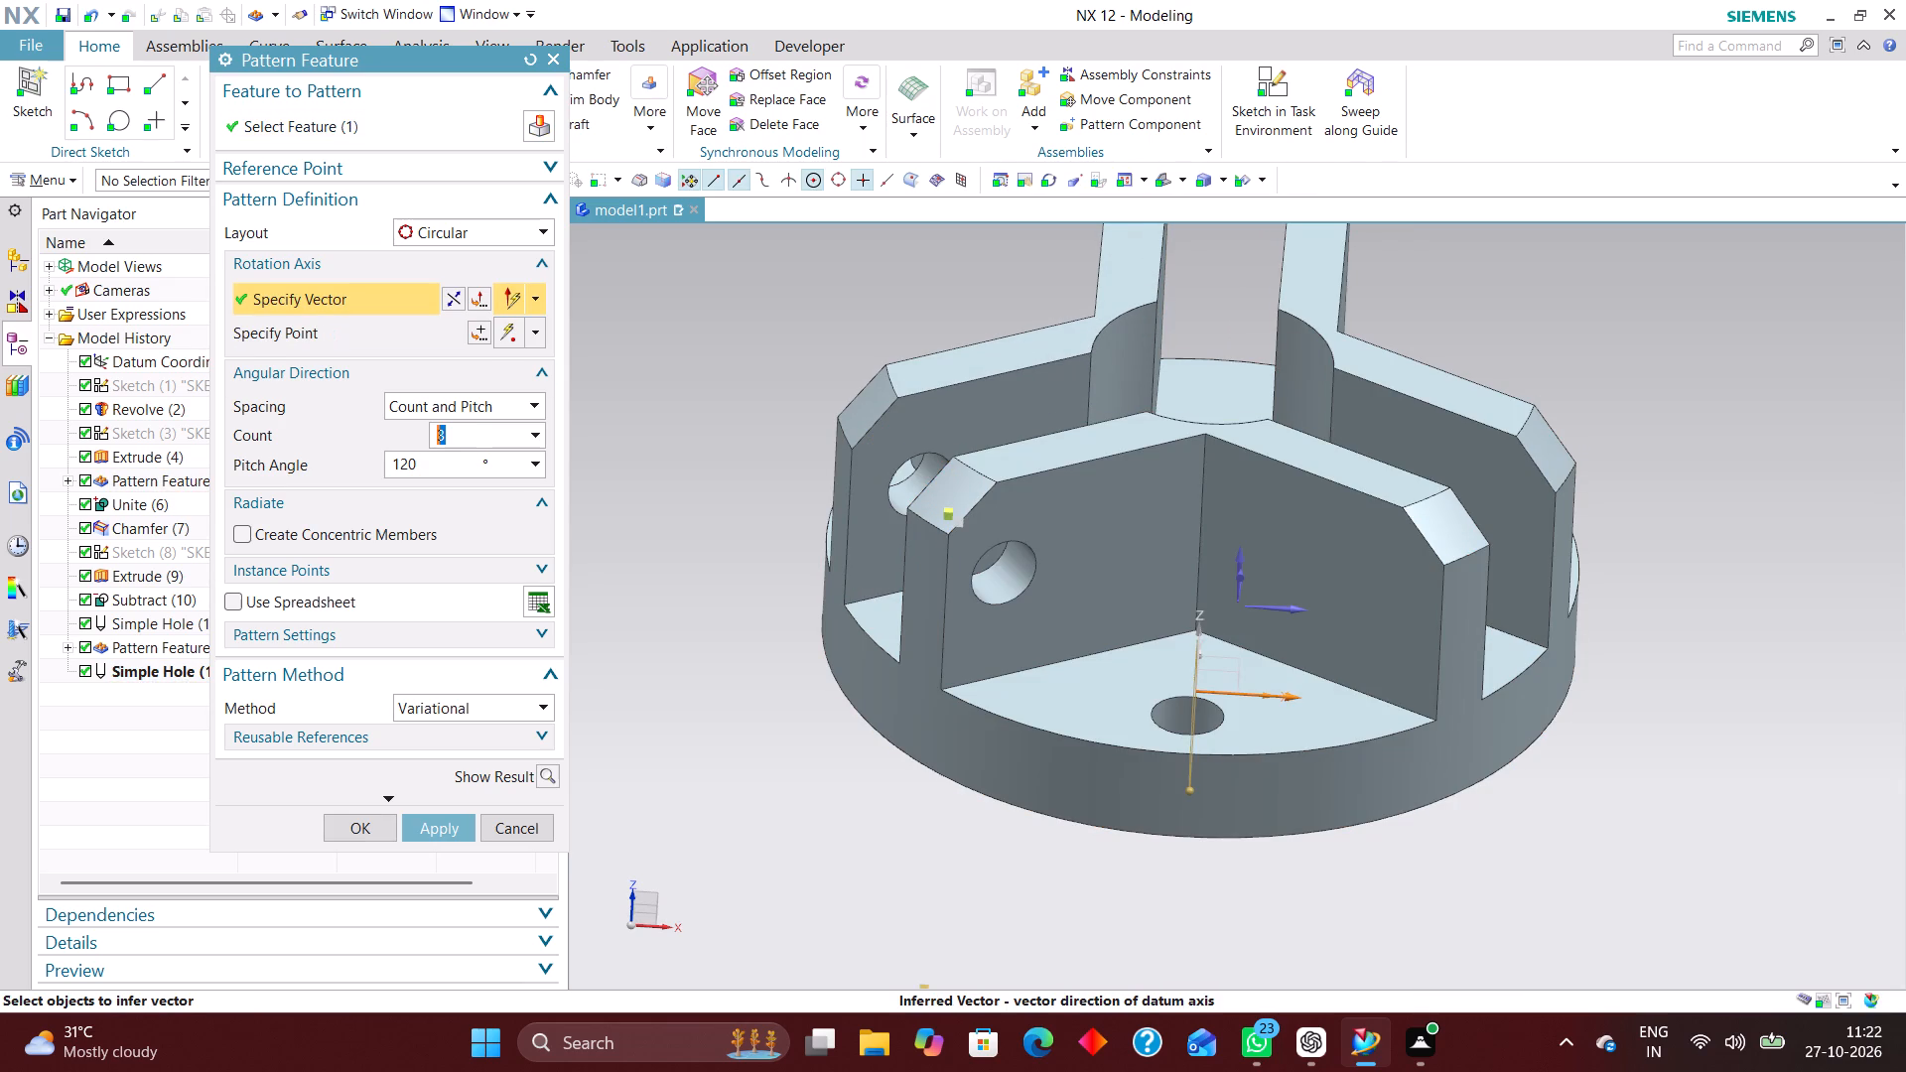
{"action": "middle_click_drag", "start_coordinate": [1146, 669], "coordinate": [1110, 663]}
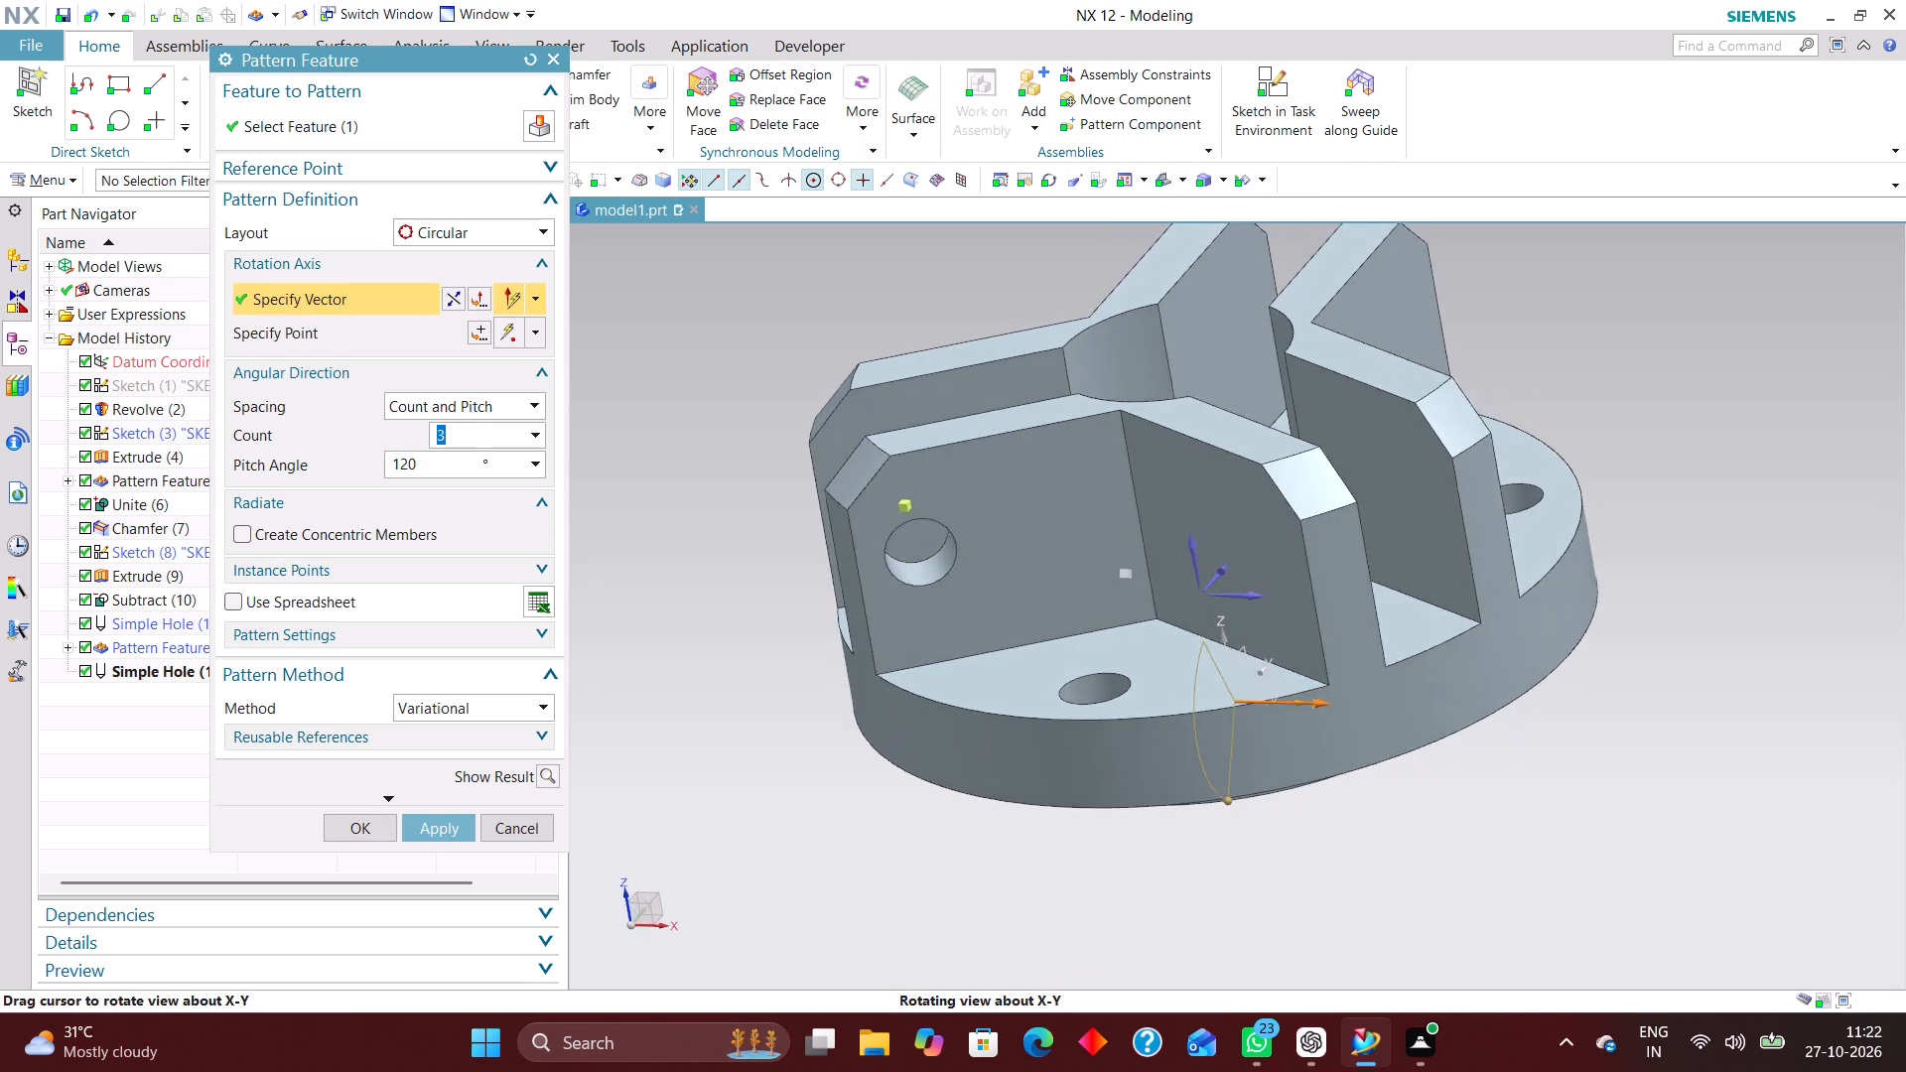
{"action": "middle_click_drag", "start_coordinate": [1110, 663], "coordinate": [1157, 663]}
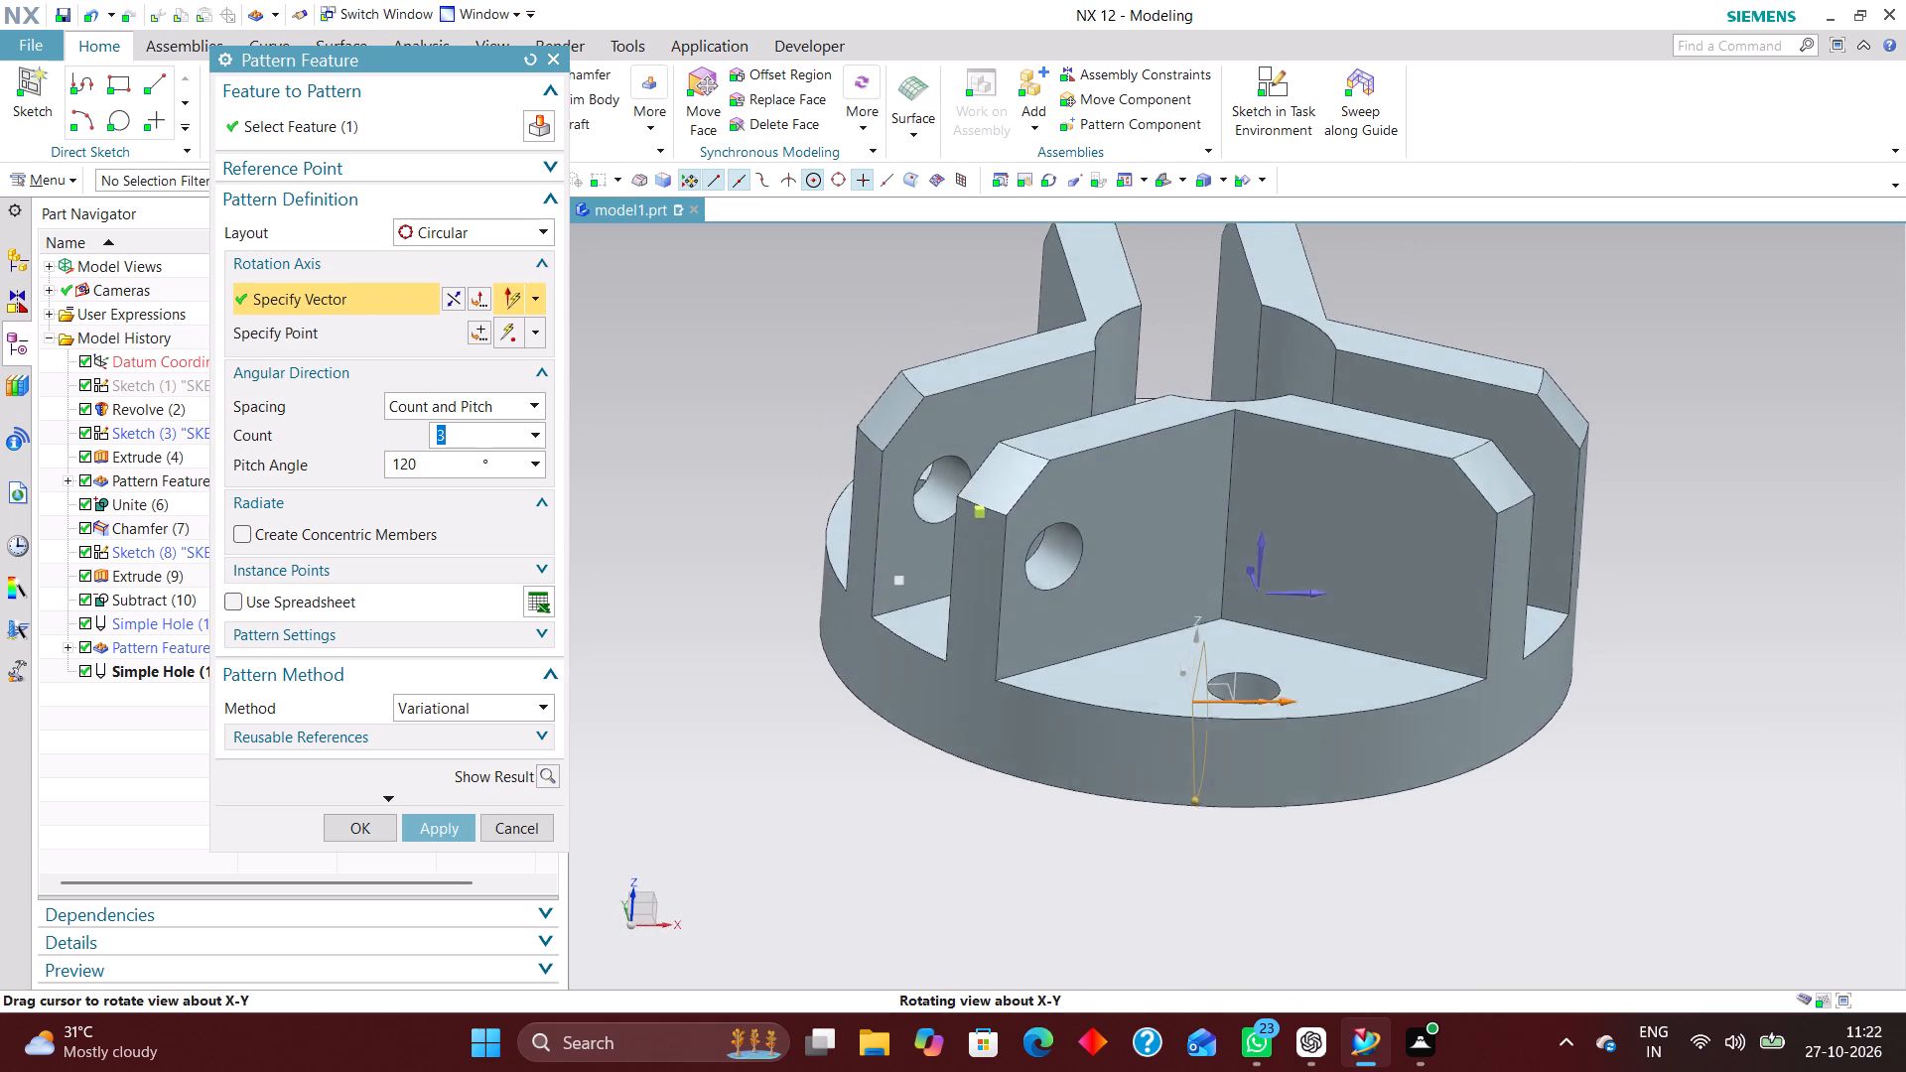
{"action": "middle_click_drag", "start_coordinate": [1157, 663], "coordinate": [1157, 661]}
{"action": "scroll", "coordinate": [1159, 656], "scroll_direction": "up", "scroll_amount": 1}
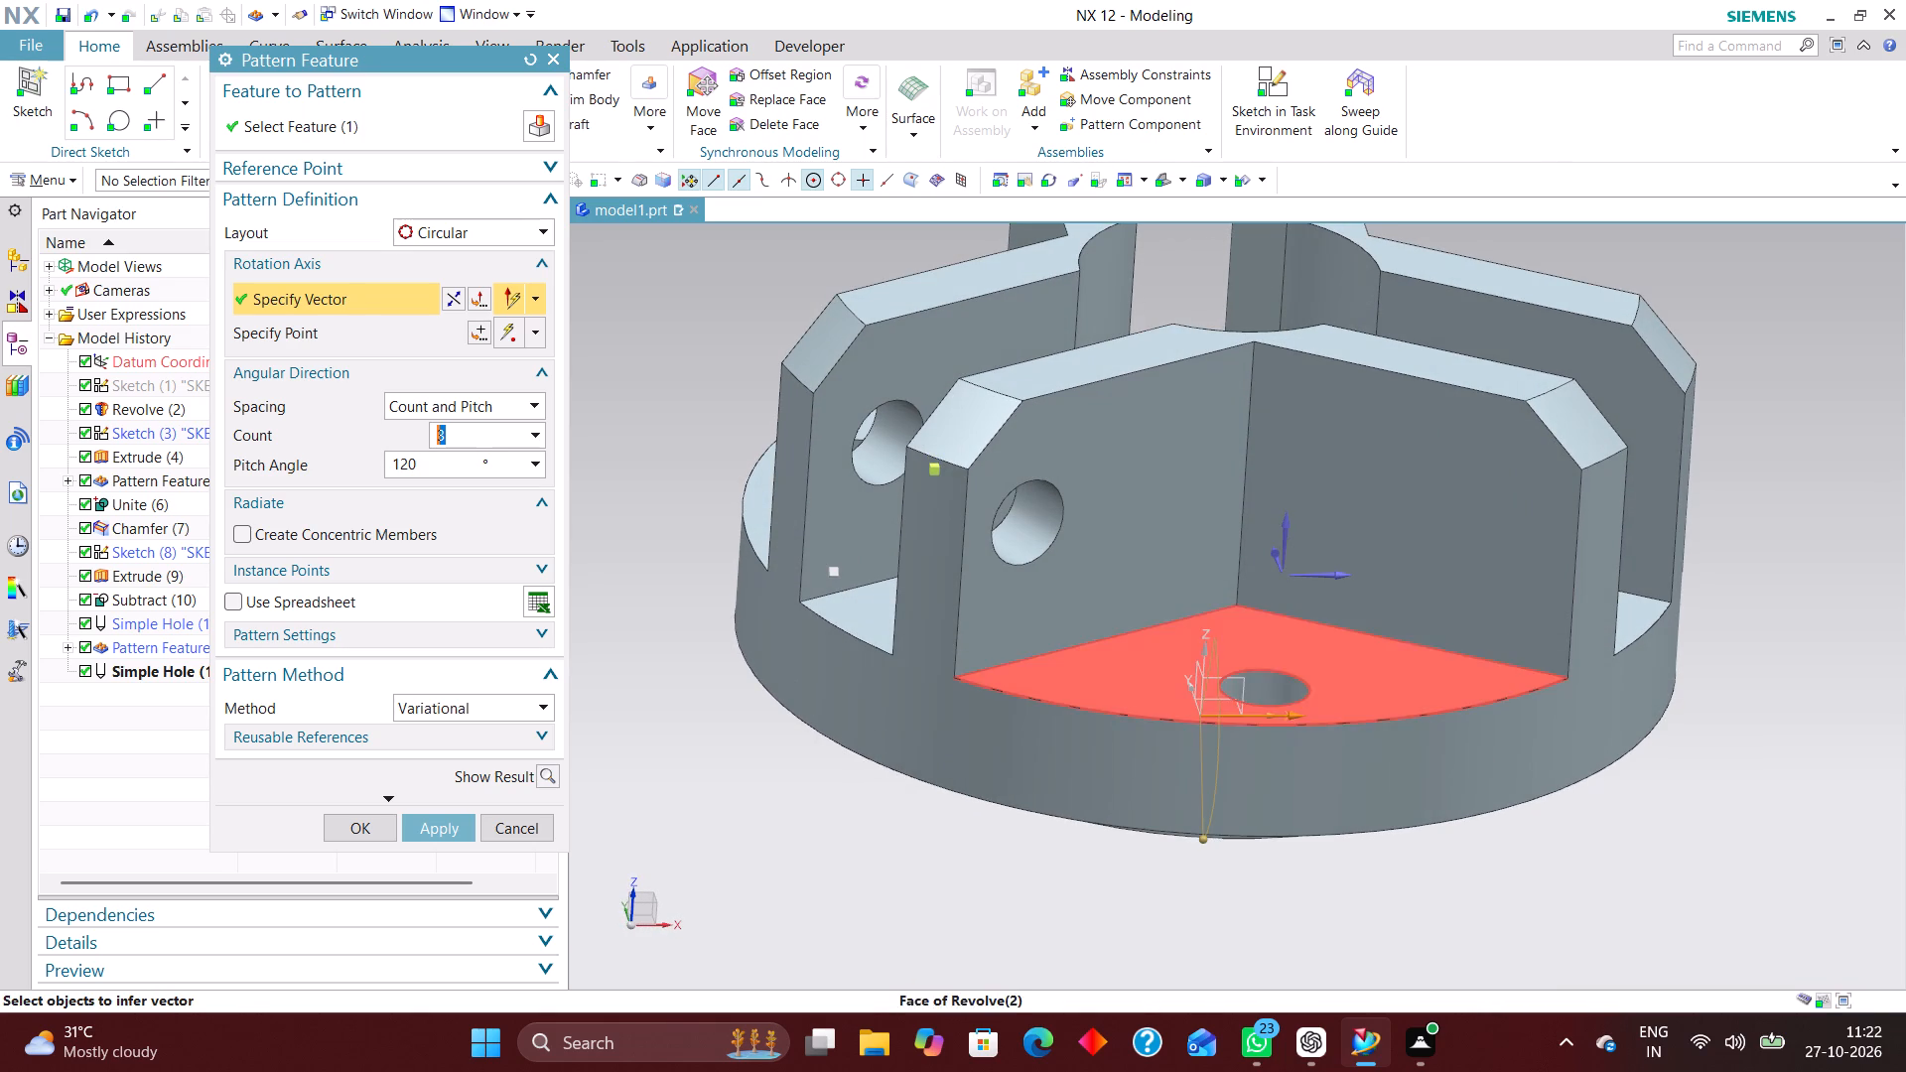
{"action": "left_click", "coordinate": [1204, 649]}
{"action": "scroll", "coordinate": [1099, 559], "scroll_direction": "down", "scroll_amount": 3}
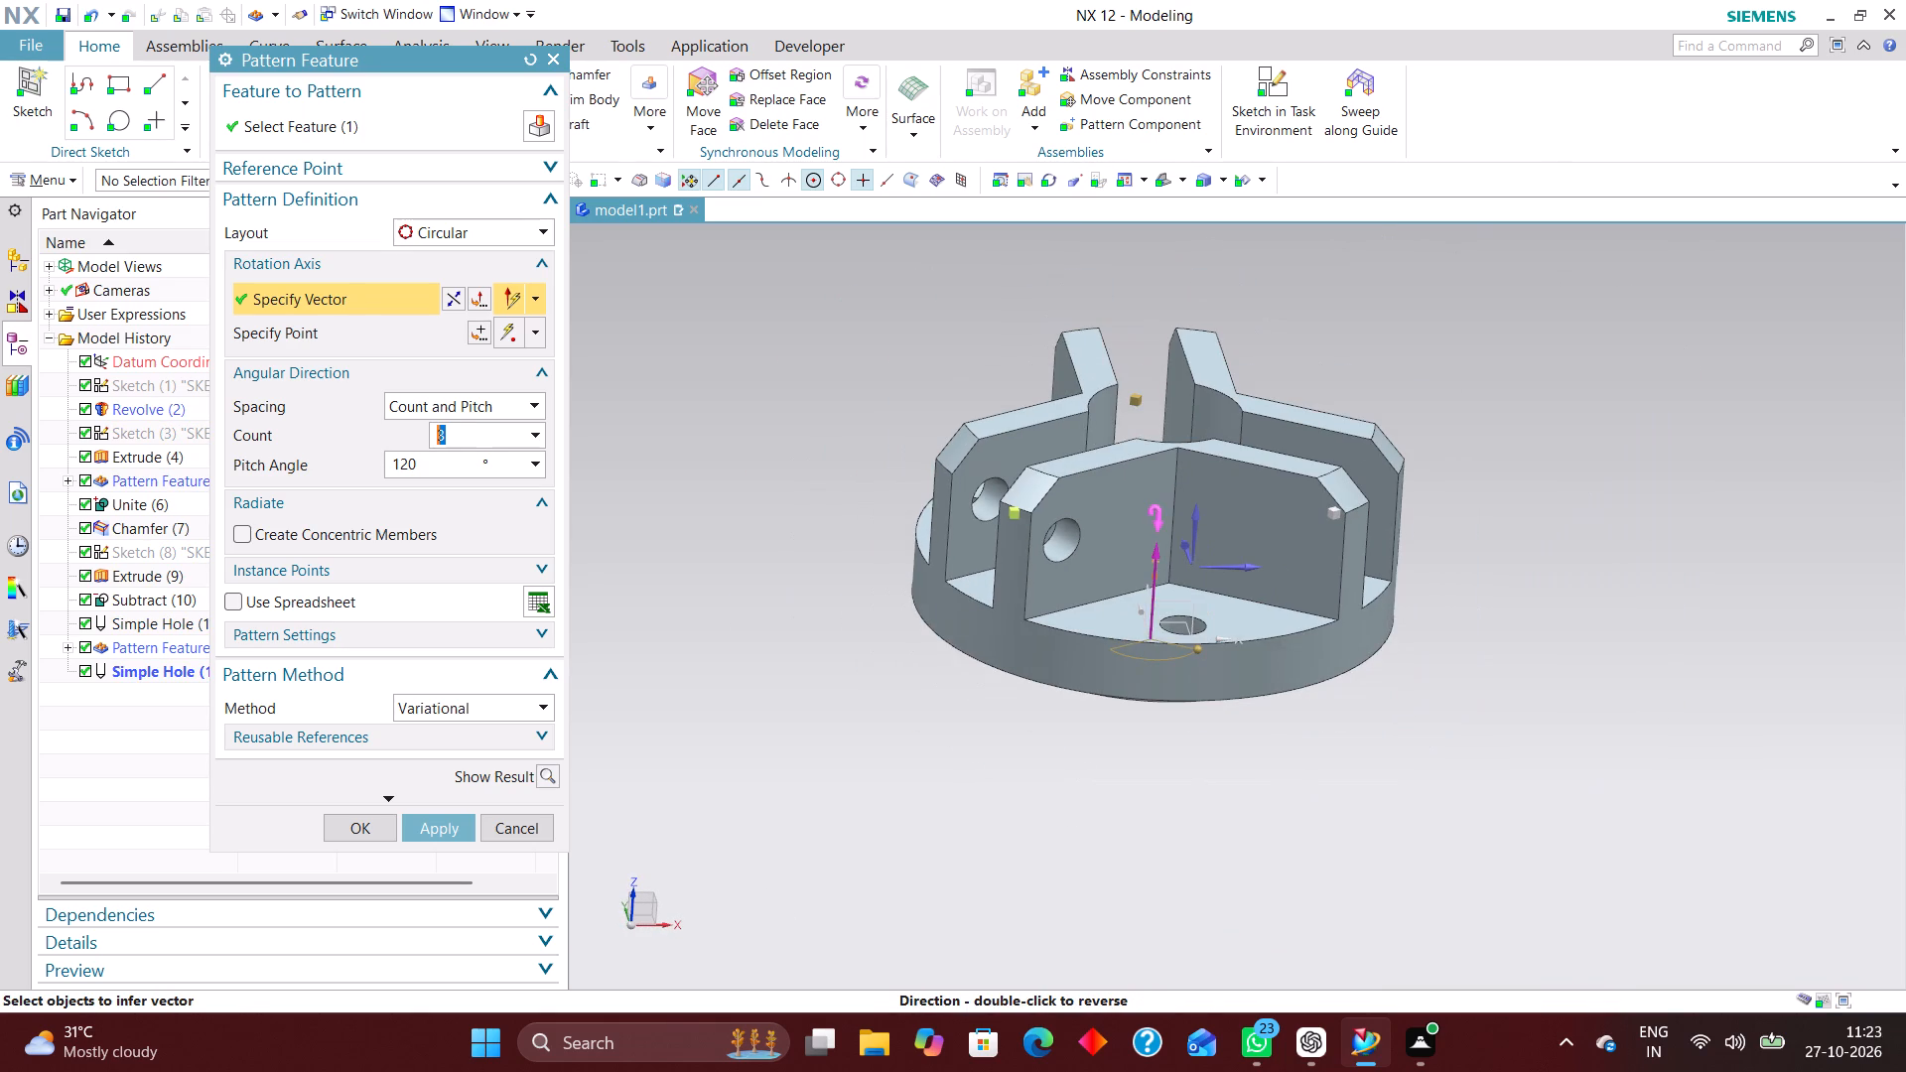
{"action": "middle_click_drag", "start_coordinate": [1160, 564], "coordinate": [1181, 553]}
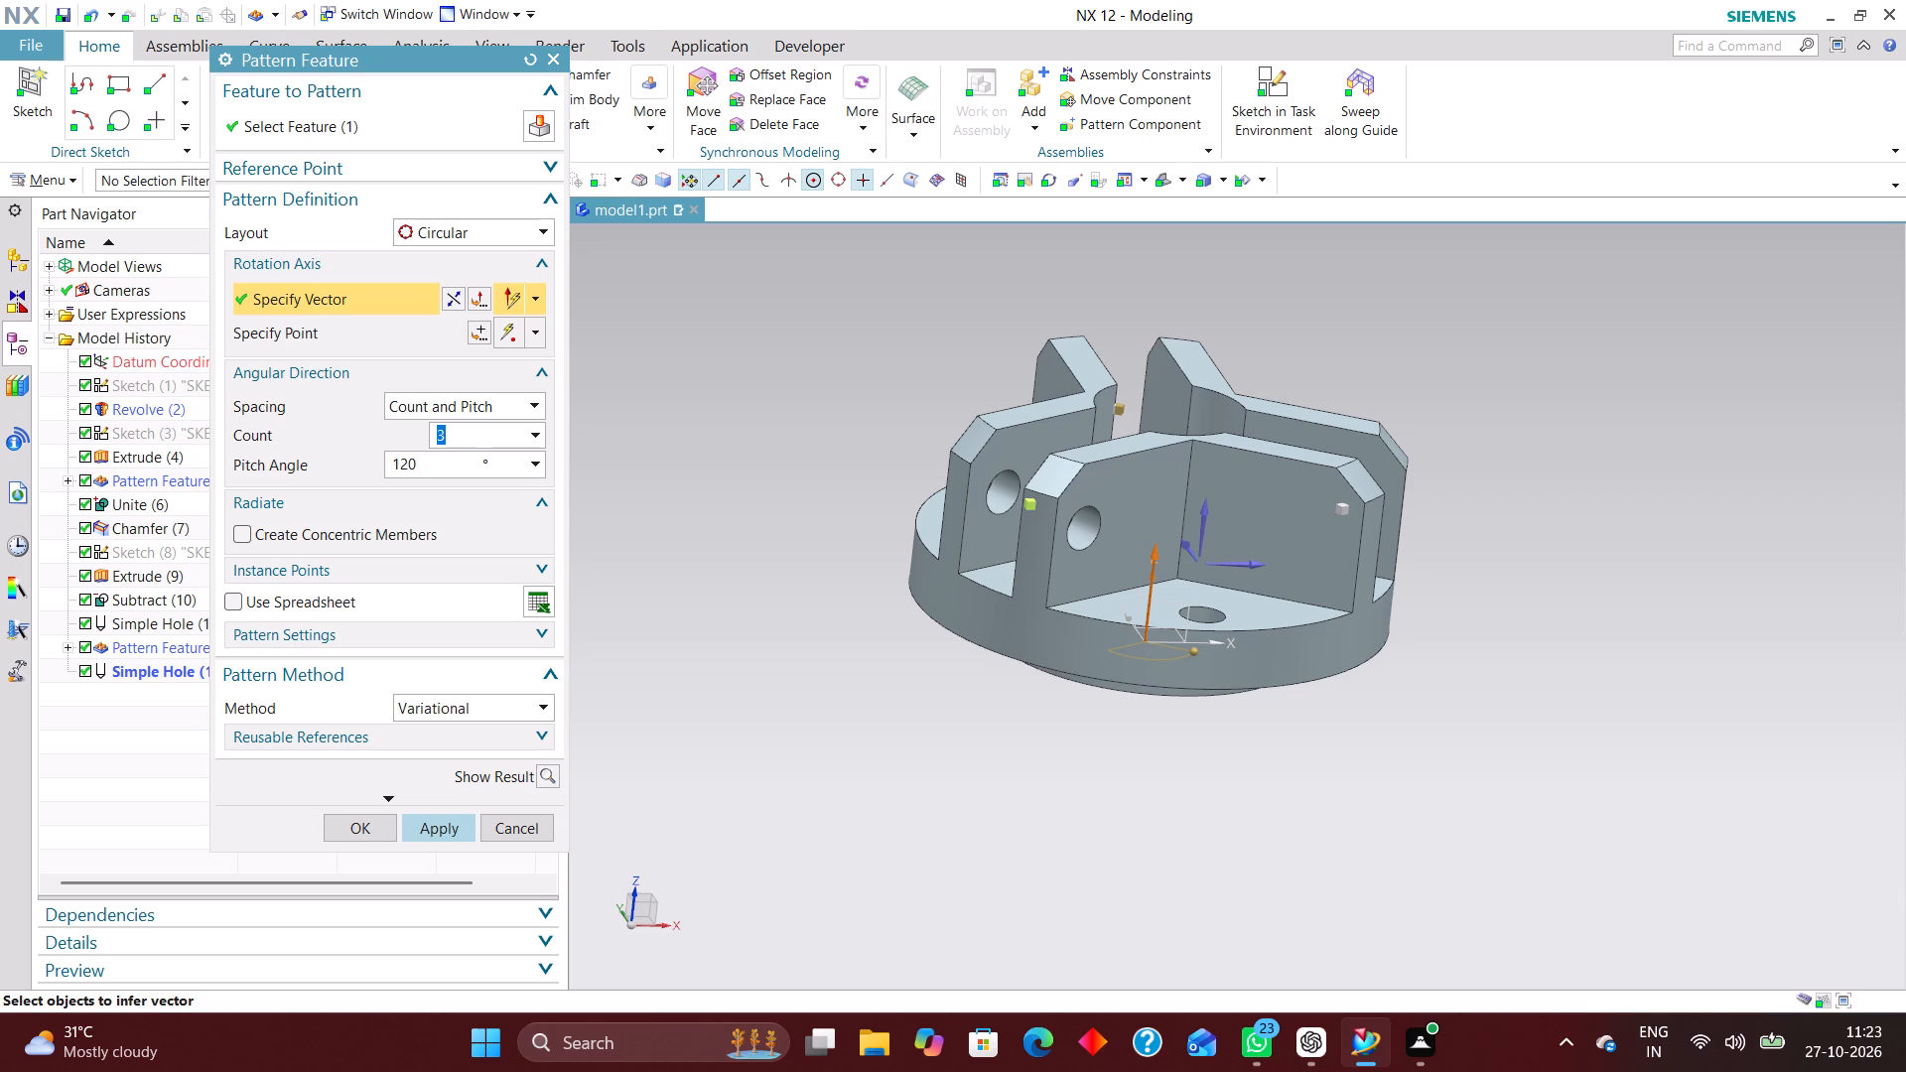
{"action": "left_click", "coordinate": [368, 826]}
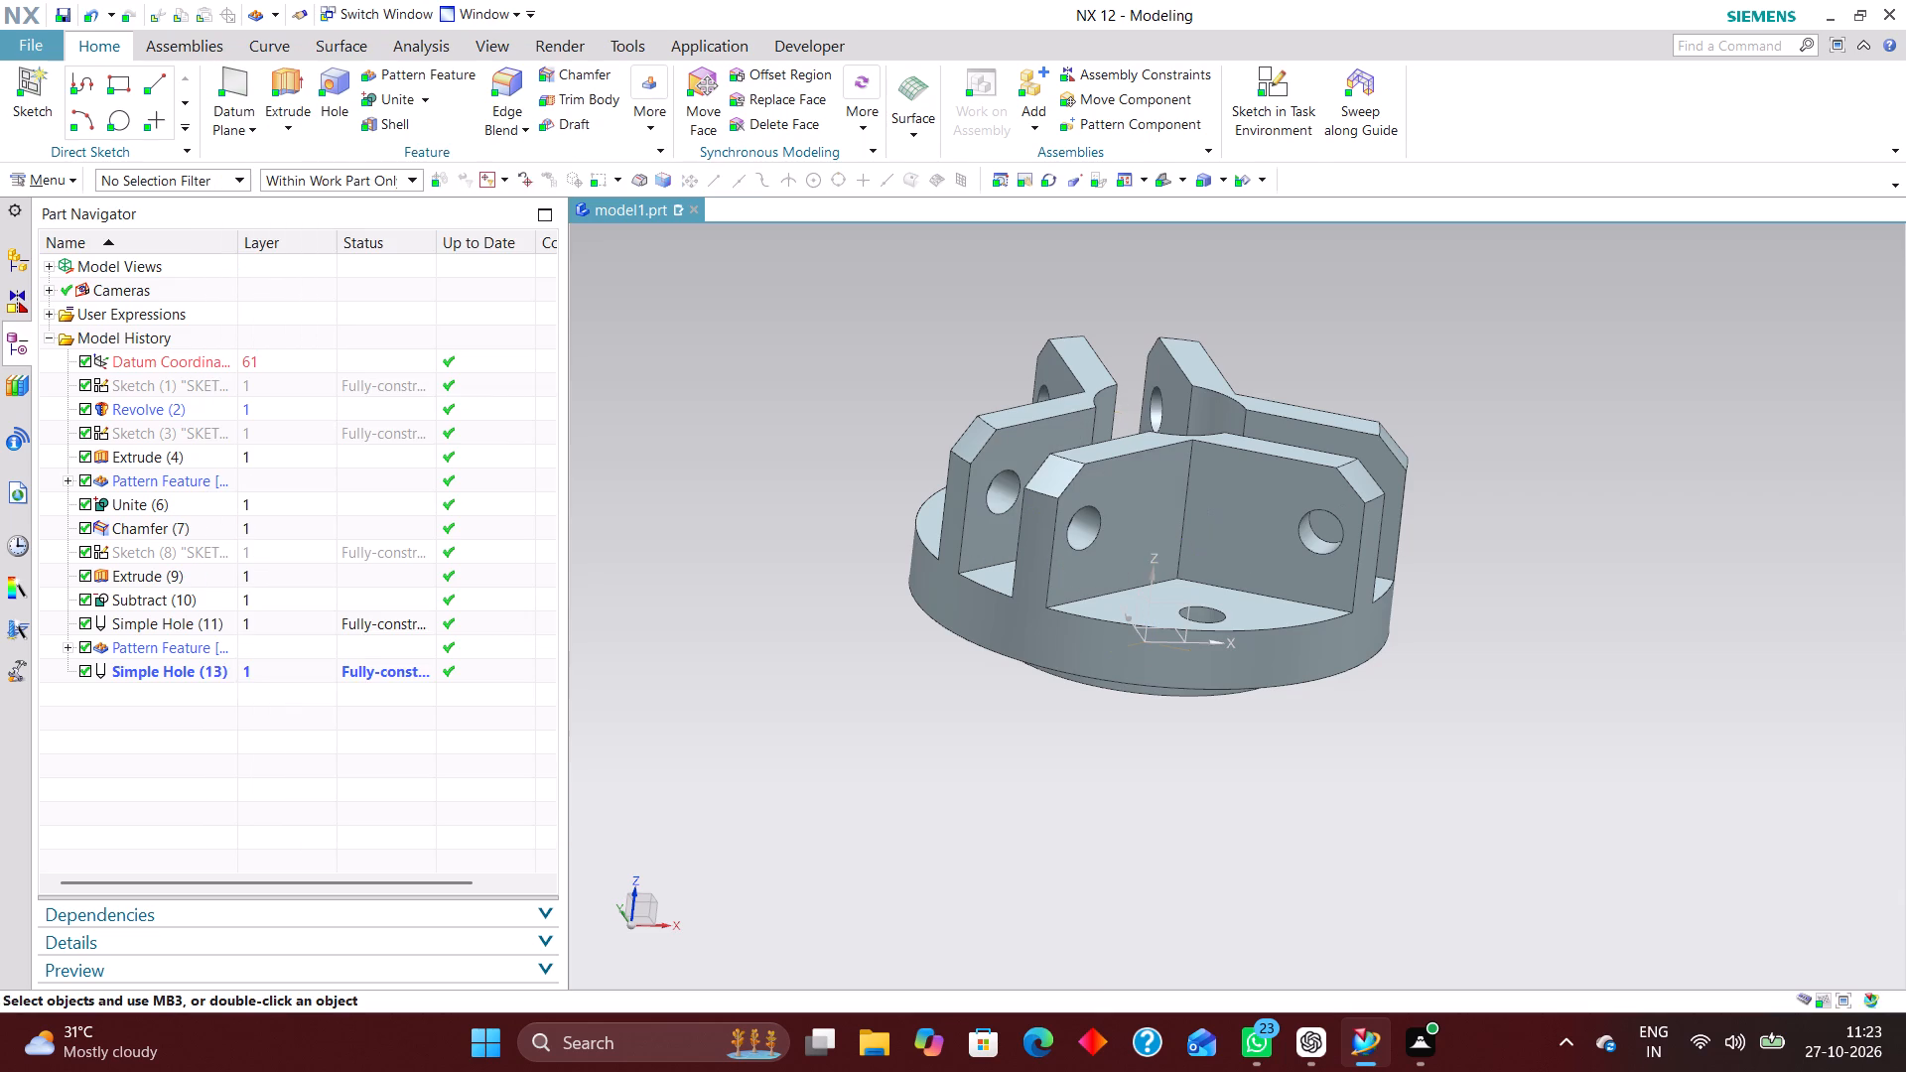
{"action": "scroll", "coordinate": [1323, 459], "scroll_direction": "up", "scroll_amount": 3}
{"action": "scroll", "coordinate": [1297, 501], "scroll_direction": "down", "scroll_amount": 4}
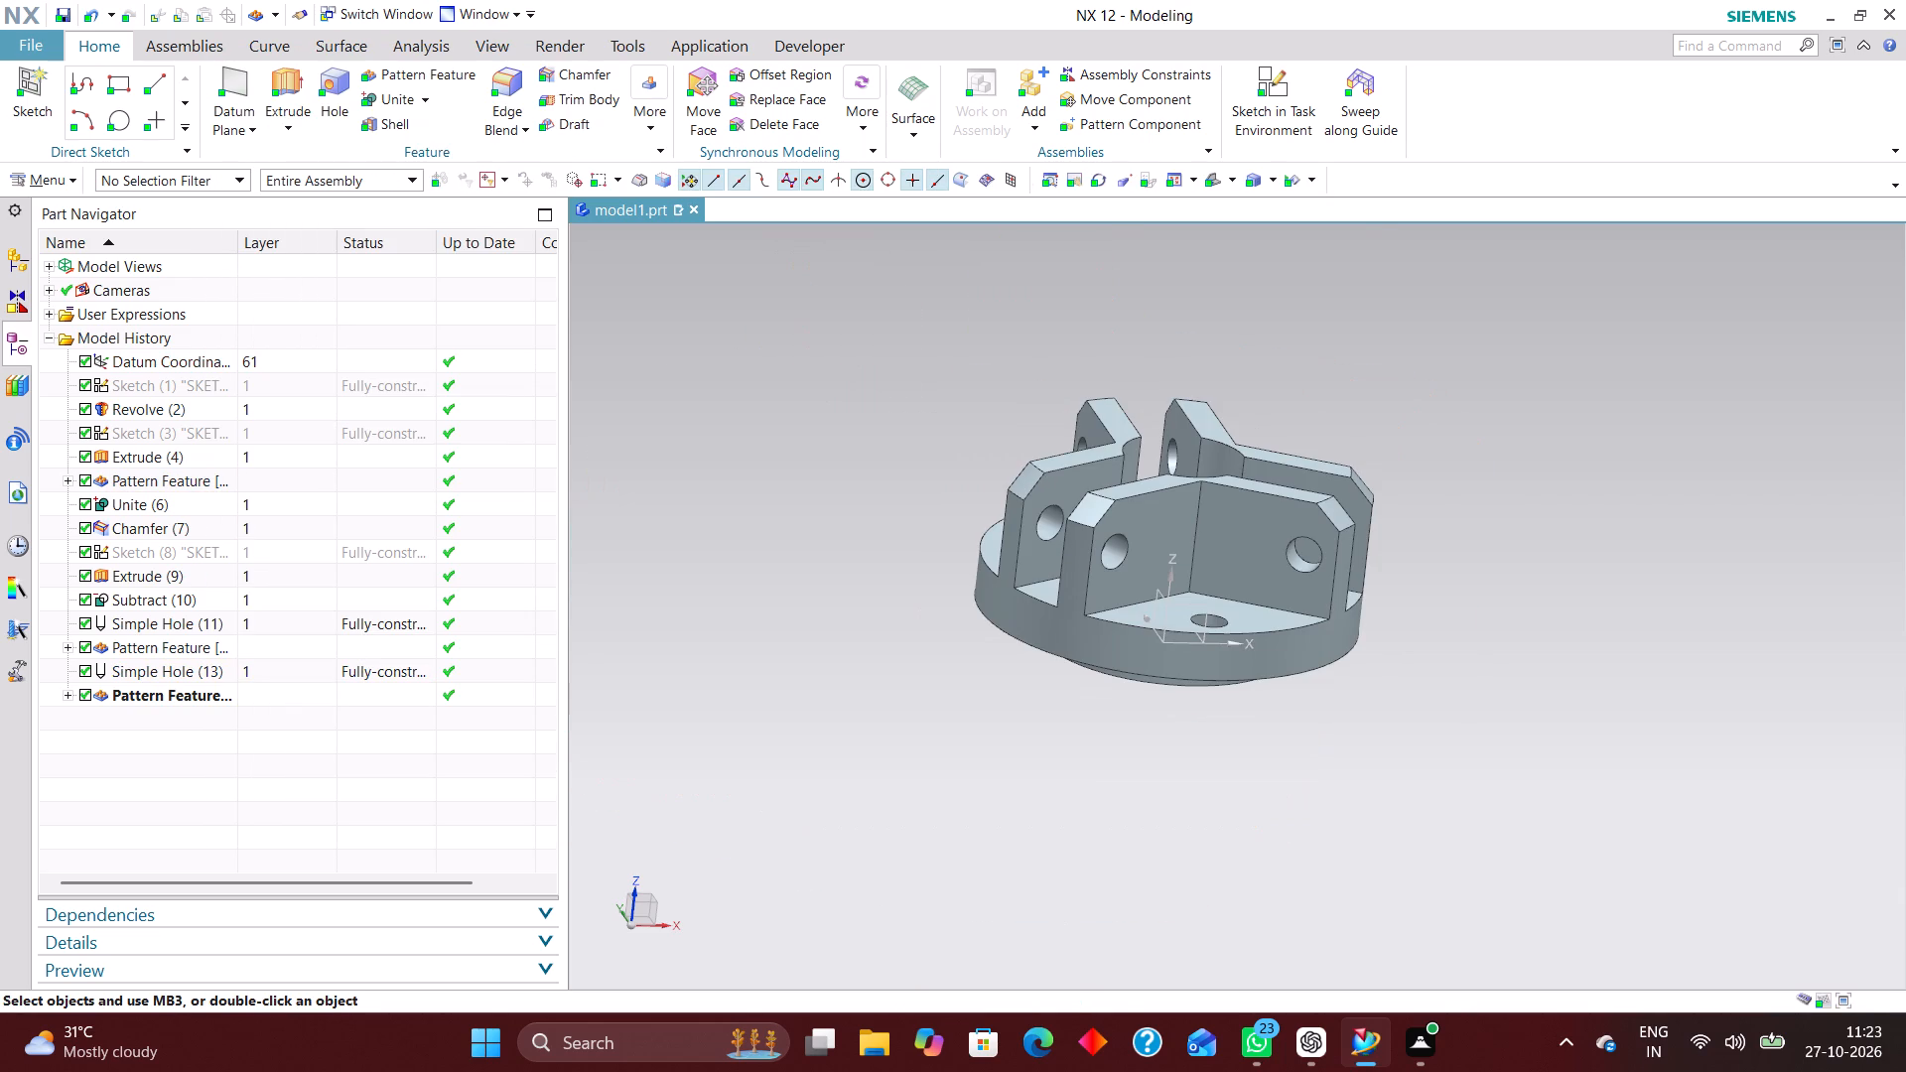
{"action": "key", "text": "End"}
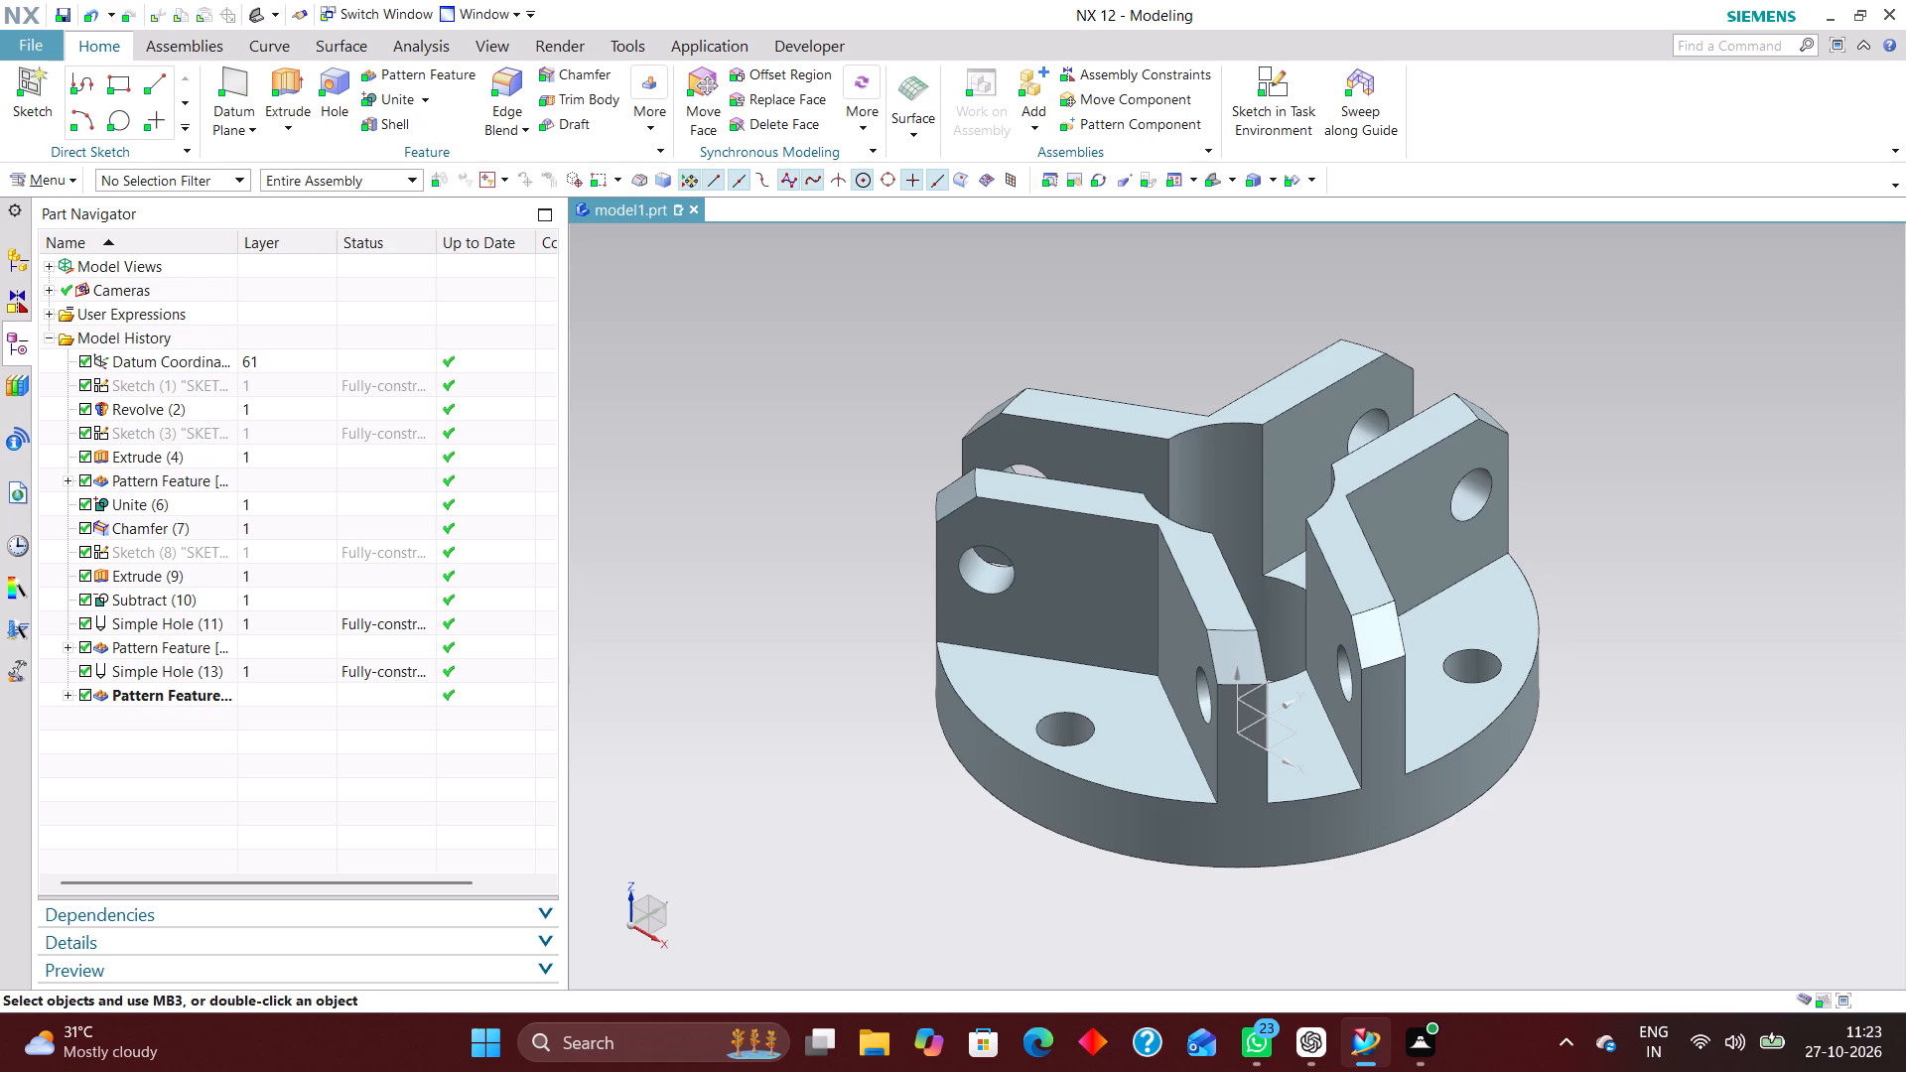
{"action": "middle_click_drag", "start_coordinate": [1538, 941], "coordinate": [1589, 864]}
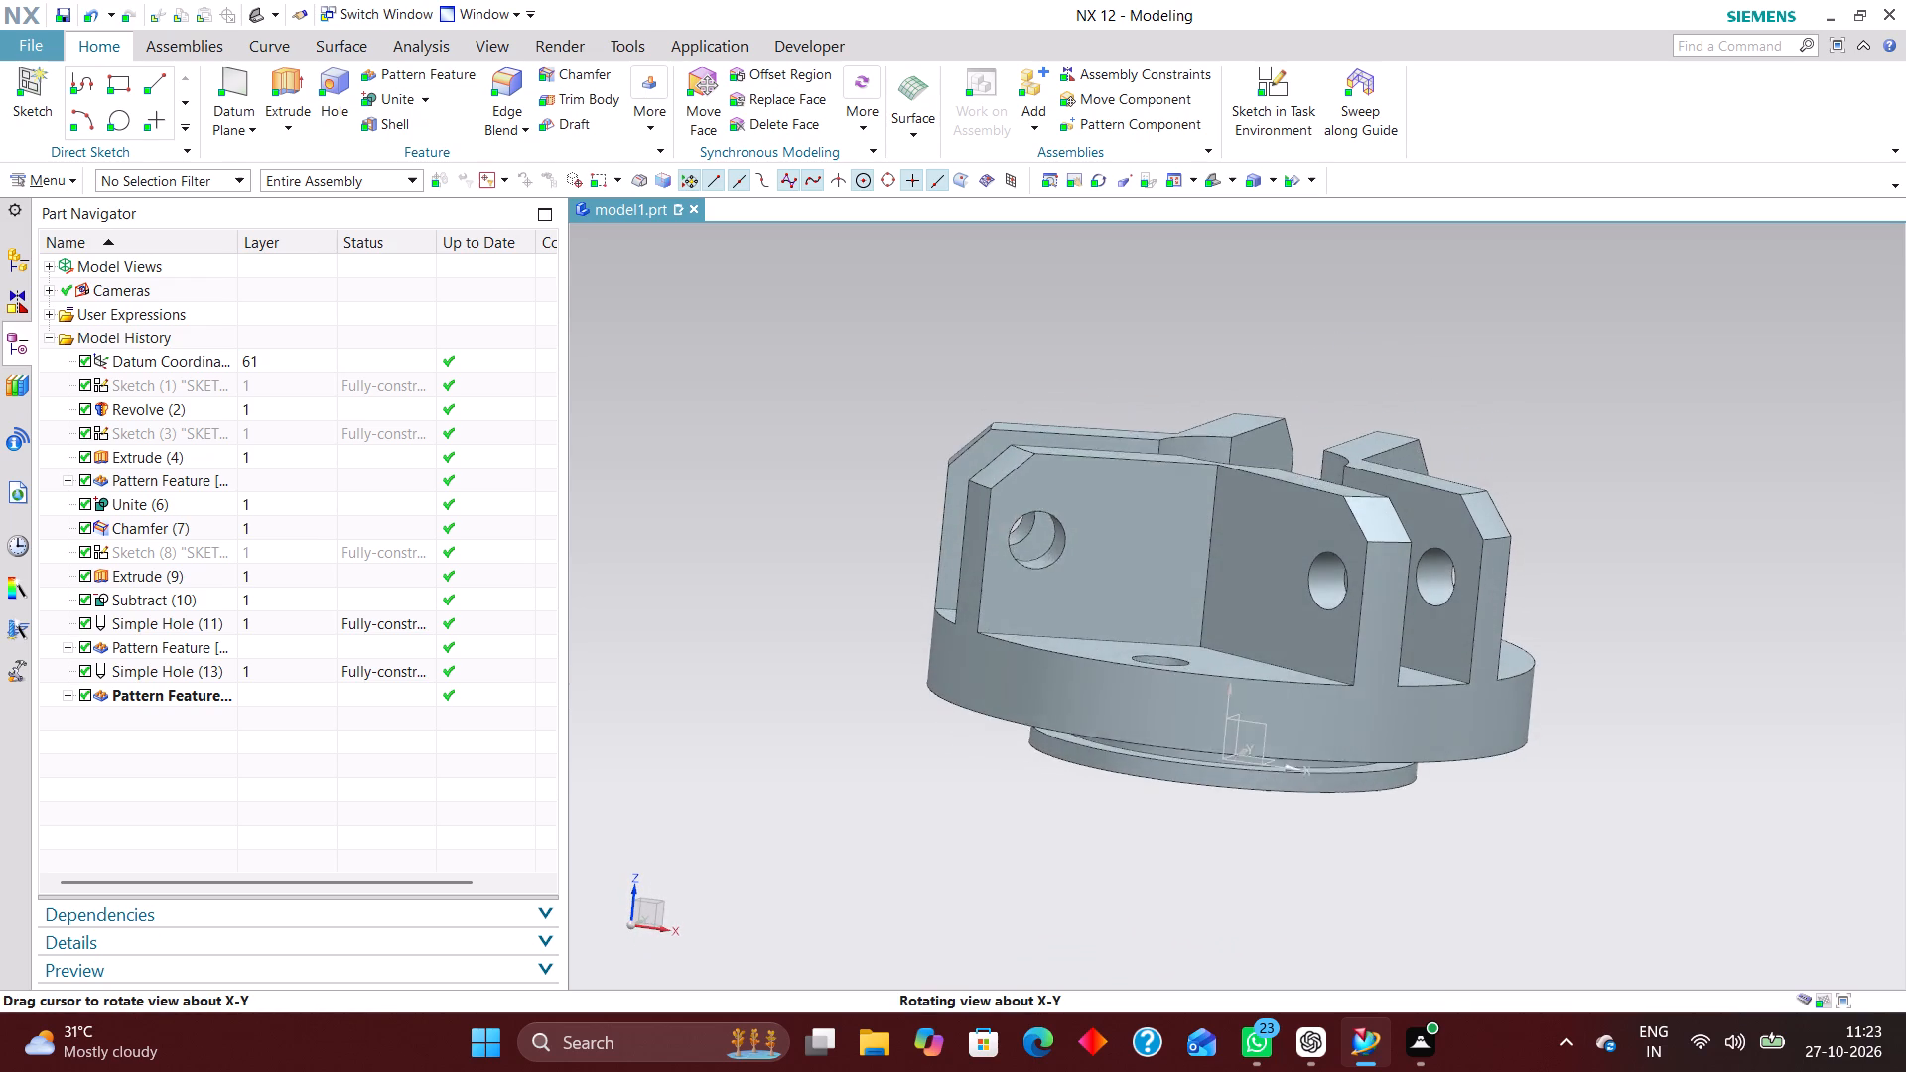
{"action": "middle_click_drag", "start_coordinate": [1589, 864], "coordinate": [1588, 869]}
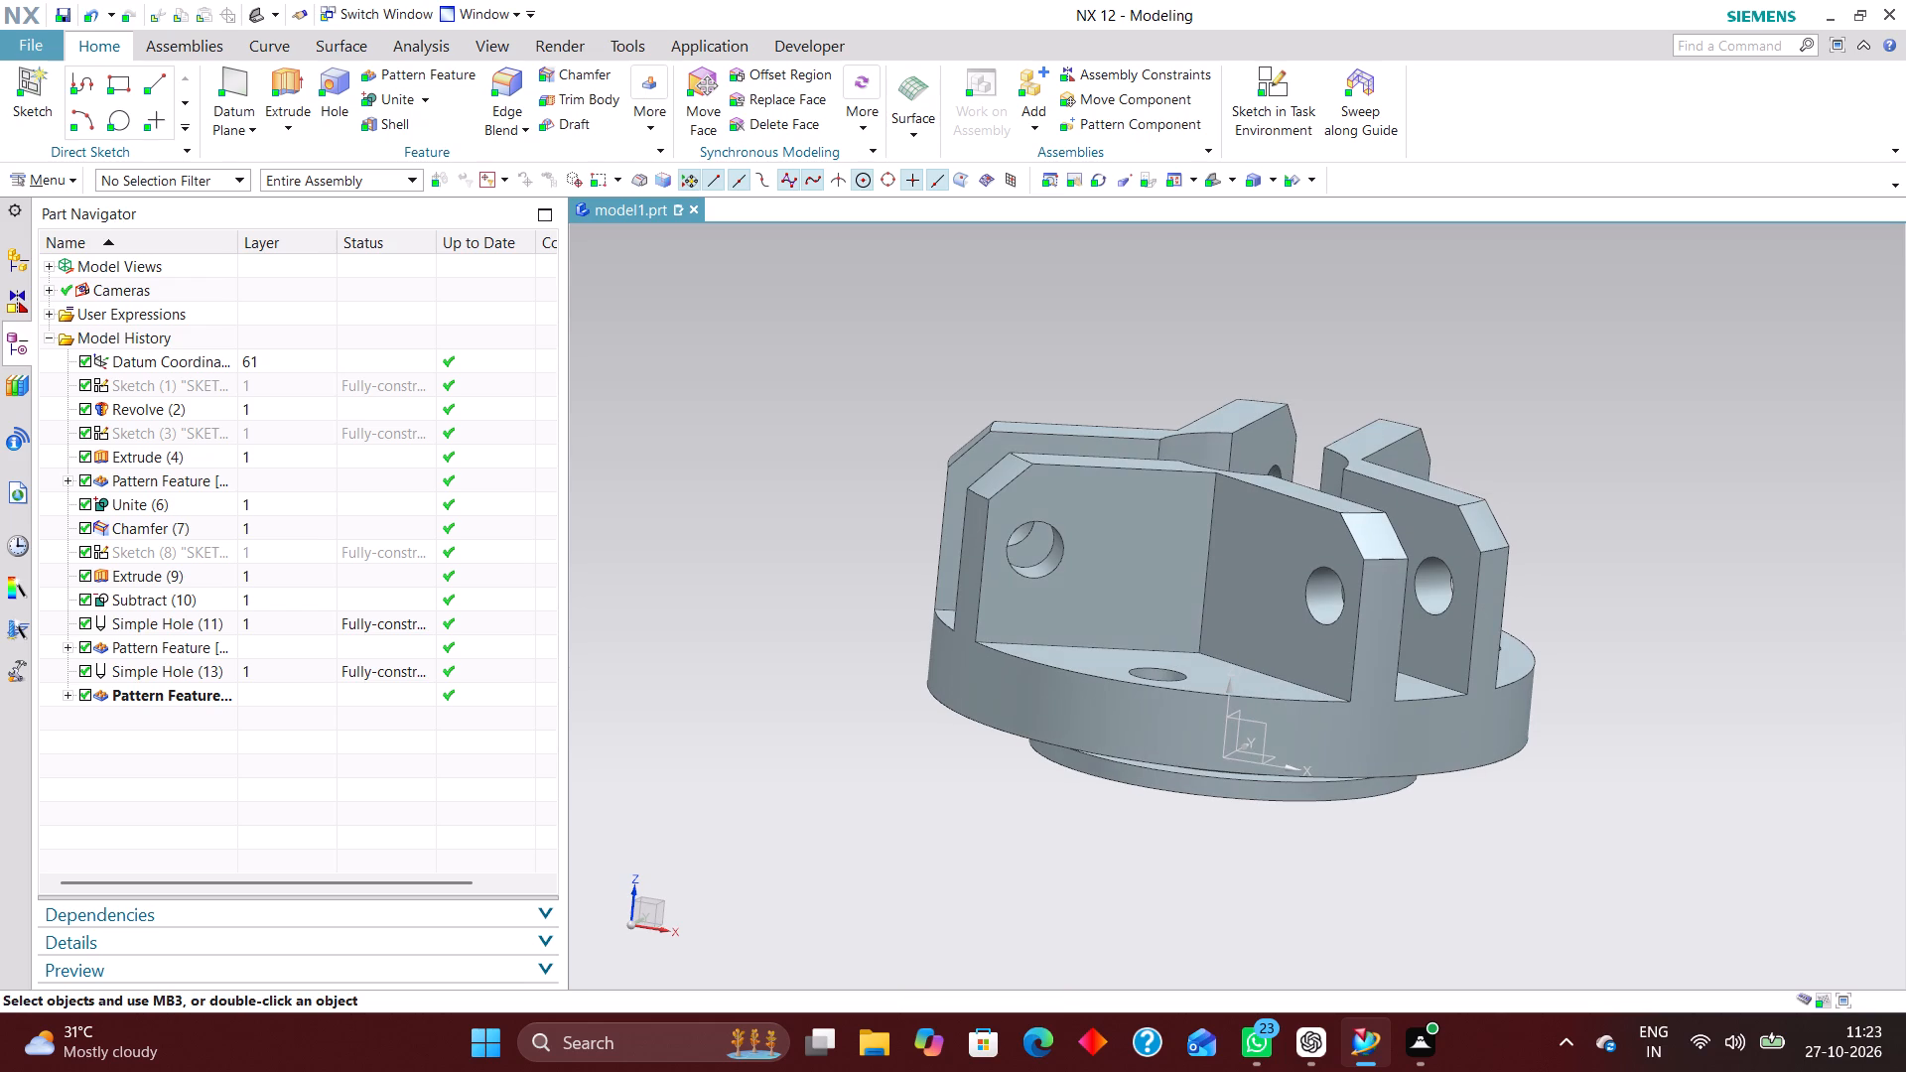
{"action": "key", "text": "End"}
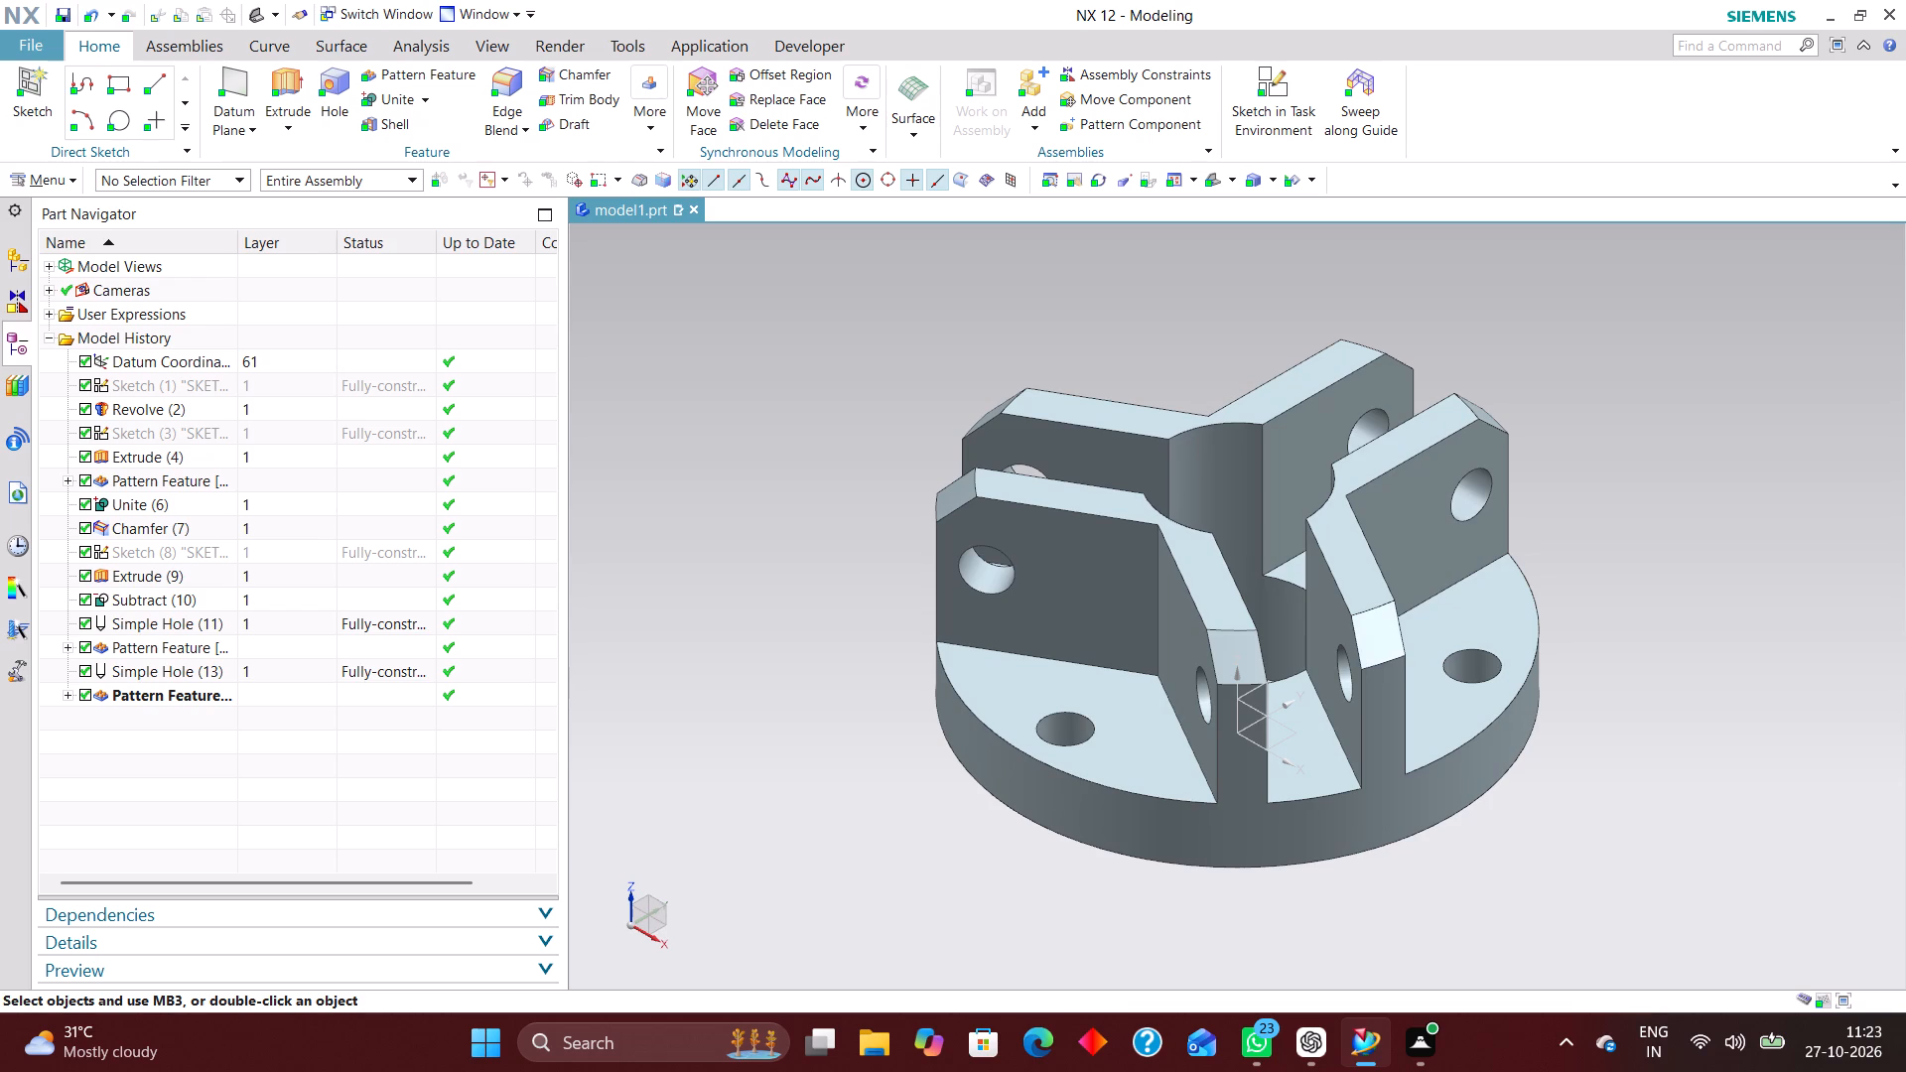
Edit the original vertical hole in the disc, changing its form to Counterbored and its diameter to 5.5 mm.
{"action": "left_click", "coordinate": [237, 616]}
{"action": "right_click", "coordinate": [240, 619]}
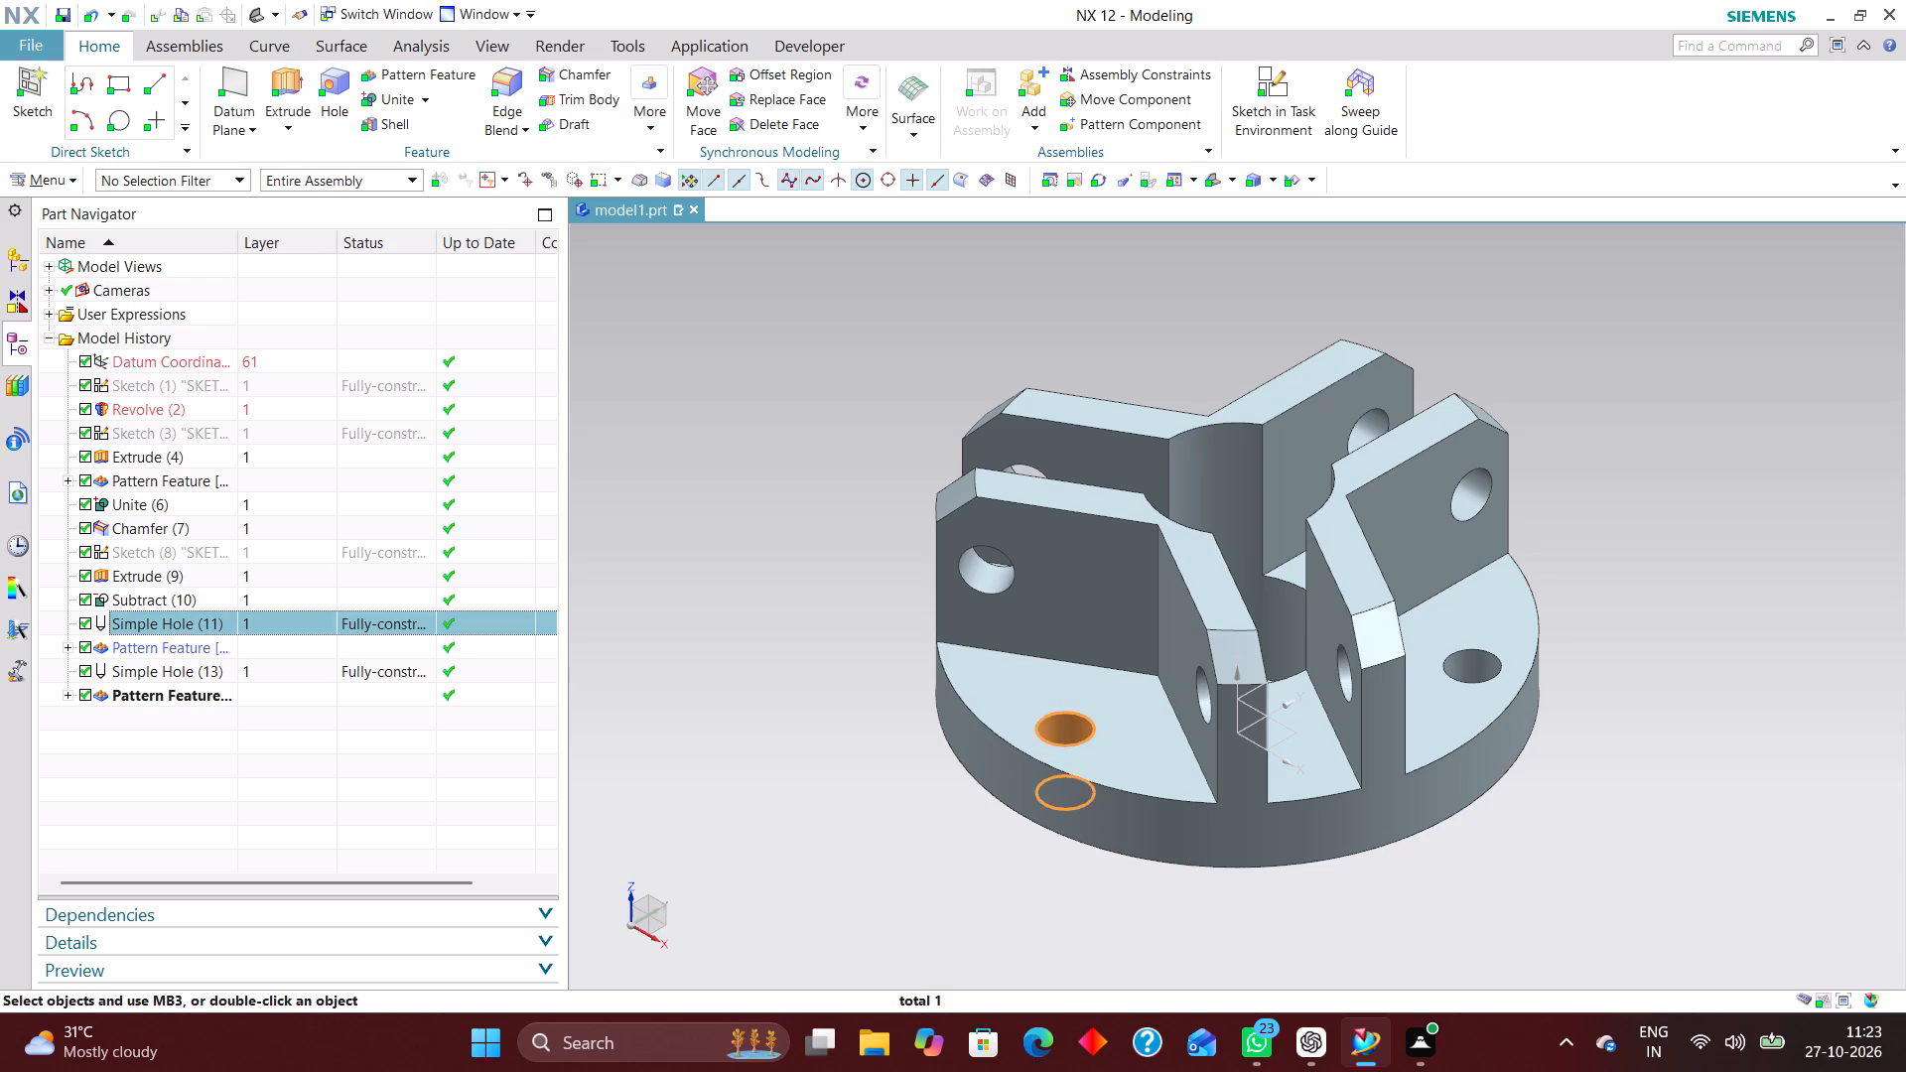
{"action": "left_click", "coordinate": [355, 175]}
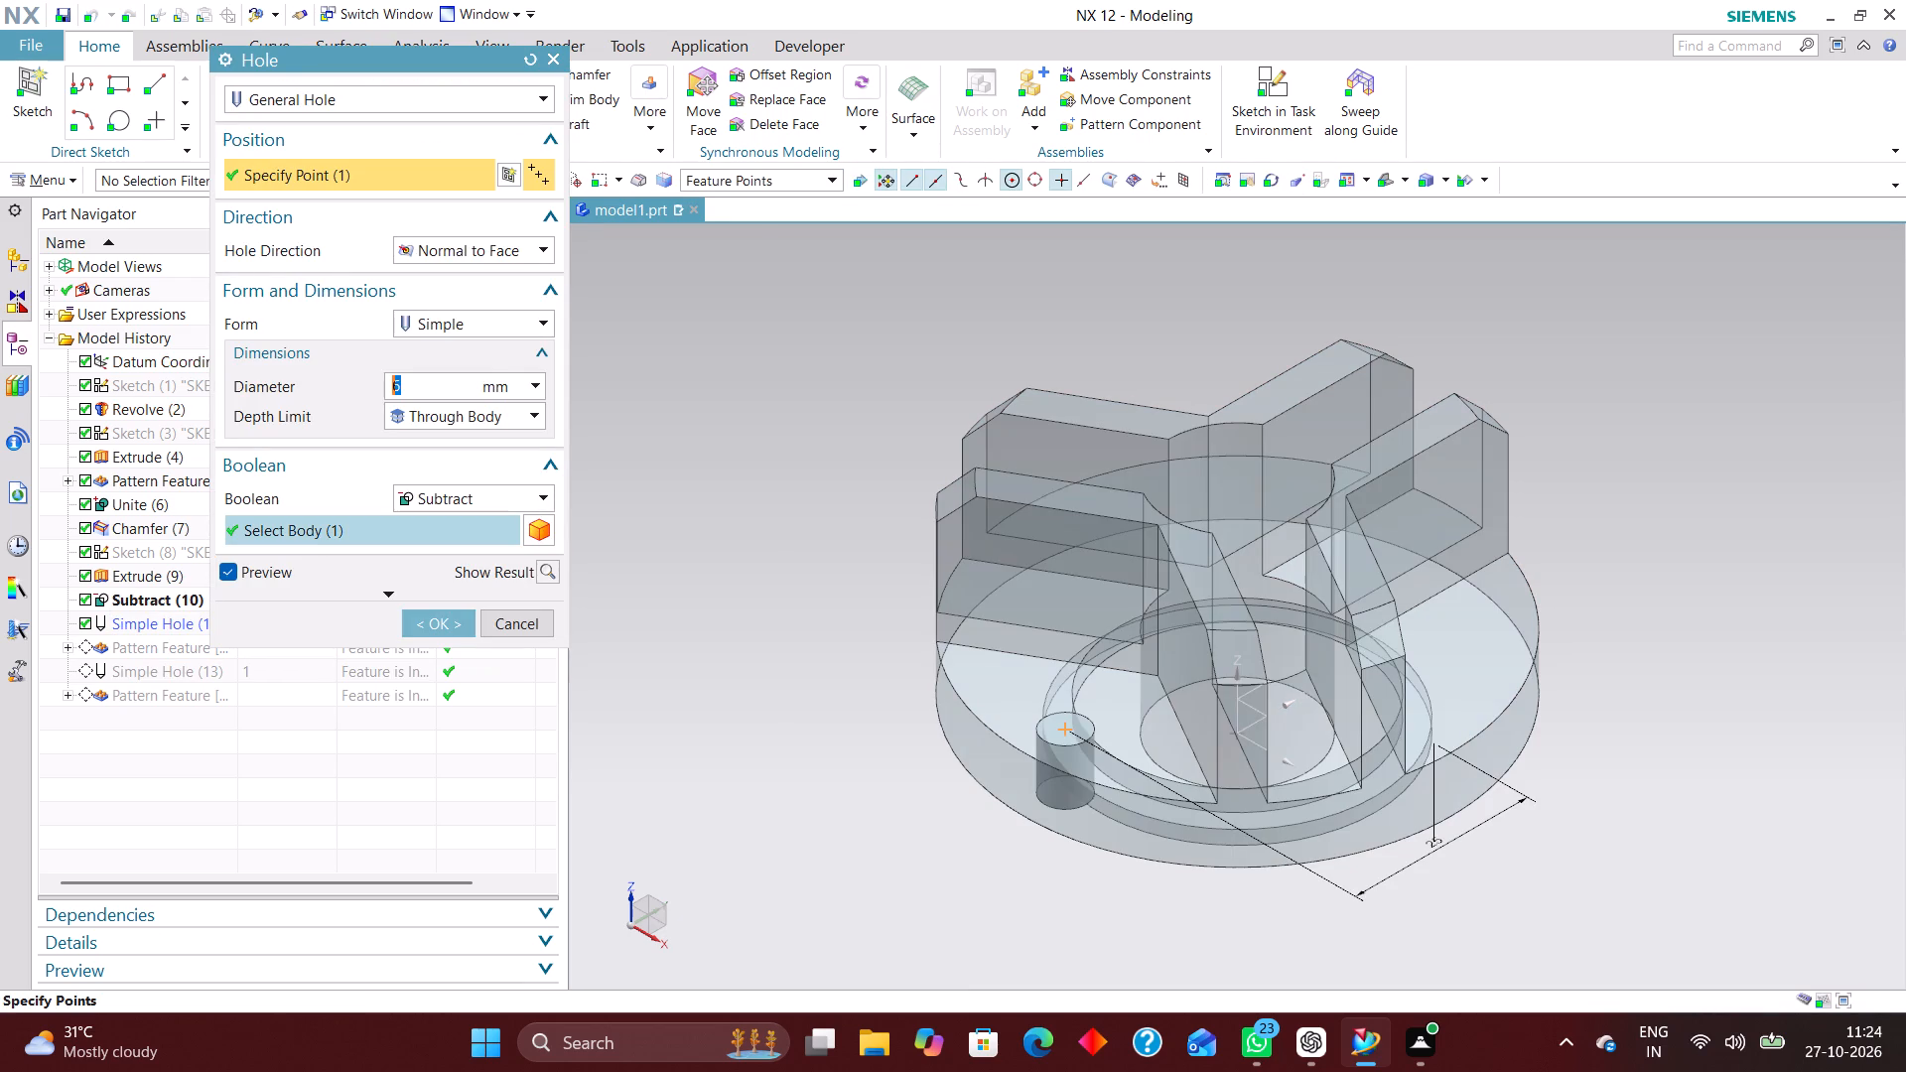
{"action": "left_click", "coordinate": [502, 326]}
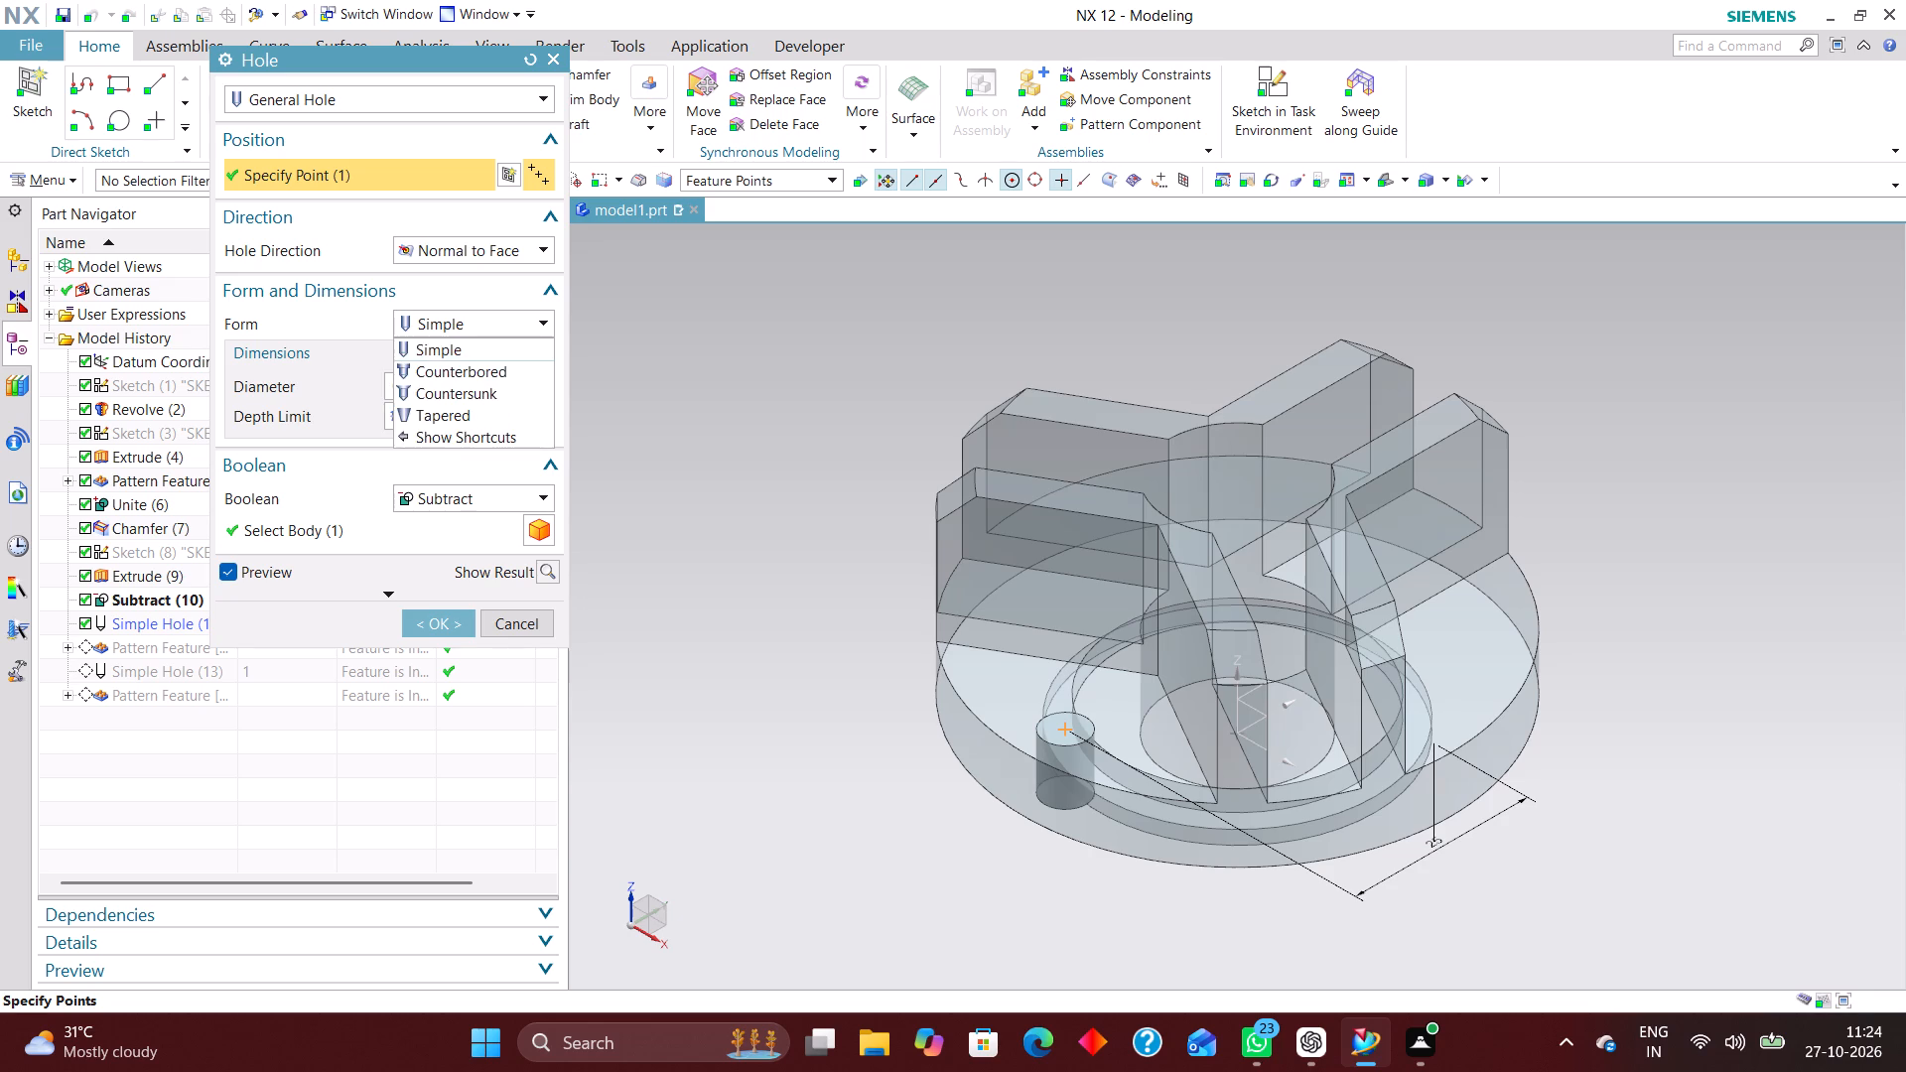
{"action": "left_click", "coordinate": [488, 369]}
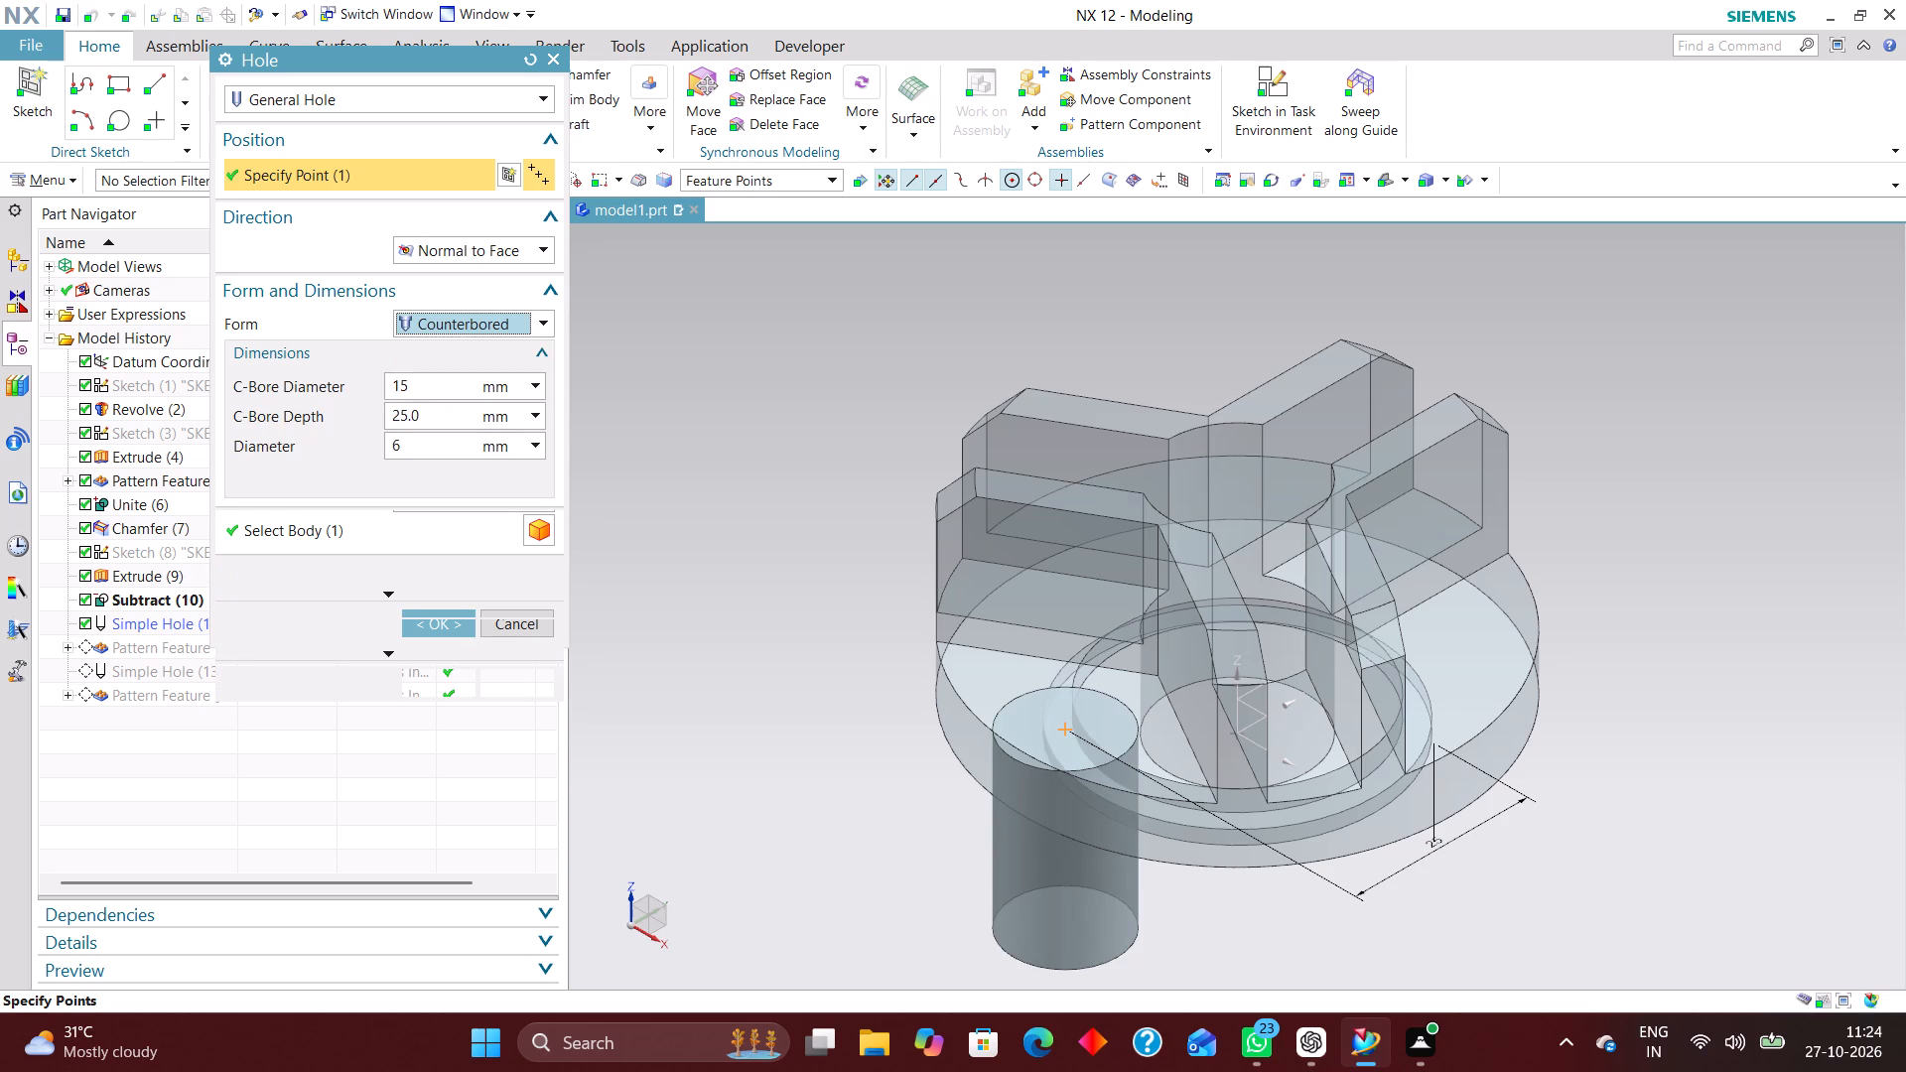
{"action": "left_click_drag", "start_coordinate": [415, 451], "coordinate": [276, 450]}
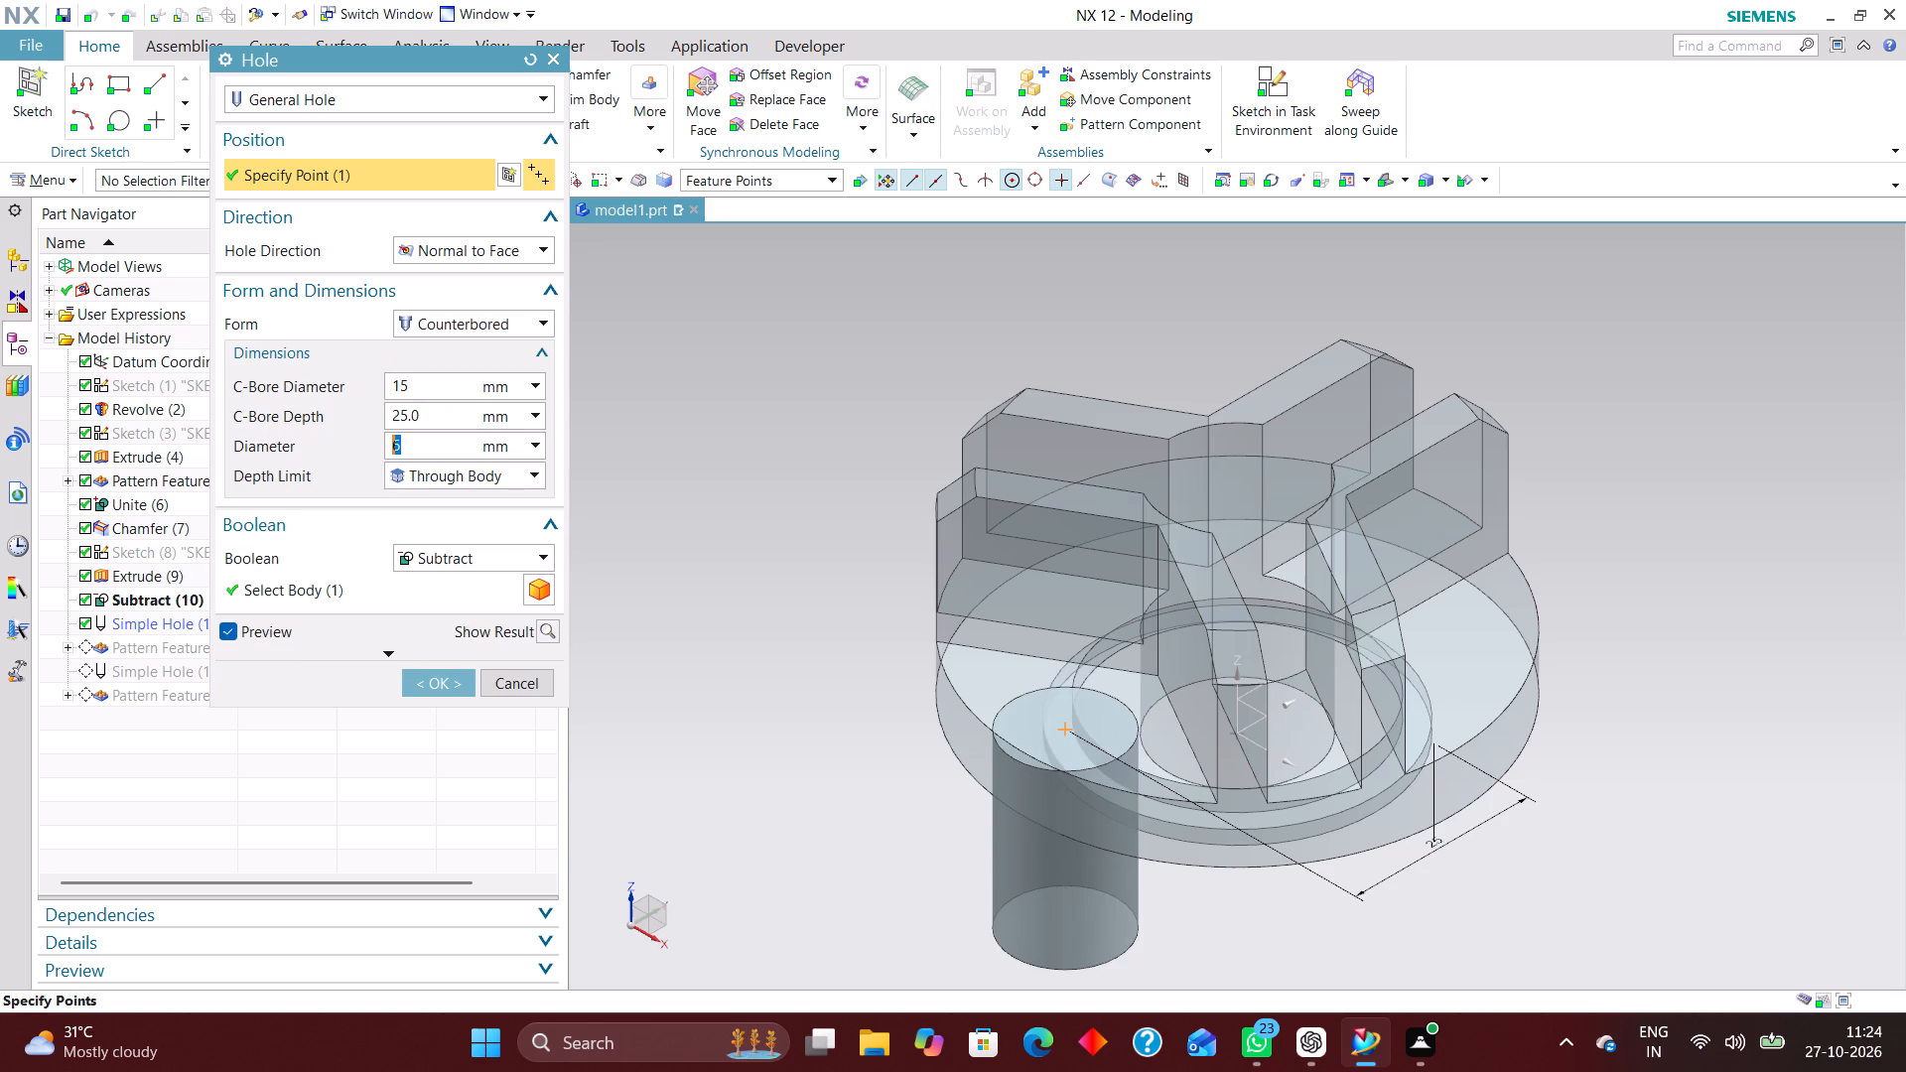
{"action": "key", "text": "5"}
{"action": "type", "text": ".5"}
{"action": "key", "text": "Return"}
Set the disc hole's counterbore diameter to 9.5 mm and its counterbore depth to 2 mm.
{"action": "left_click_drag", "start_coordinate": [425, 385], "coordinate": [311, 384]}
{"action": "key", "text": "8"}
{"action": "key", "text": "BackSpace"}
{"action": "type", "text": "9.5"}
{"action": "key", "text": "Return"}
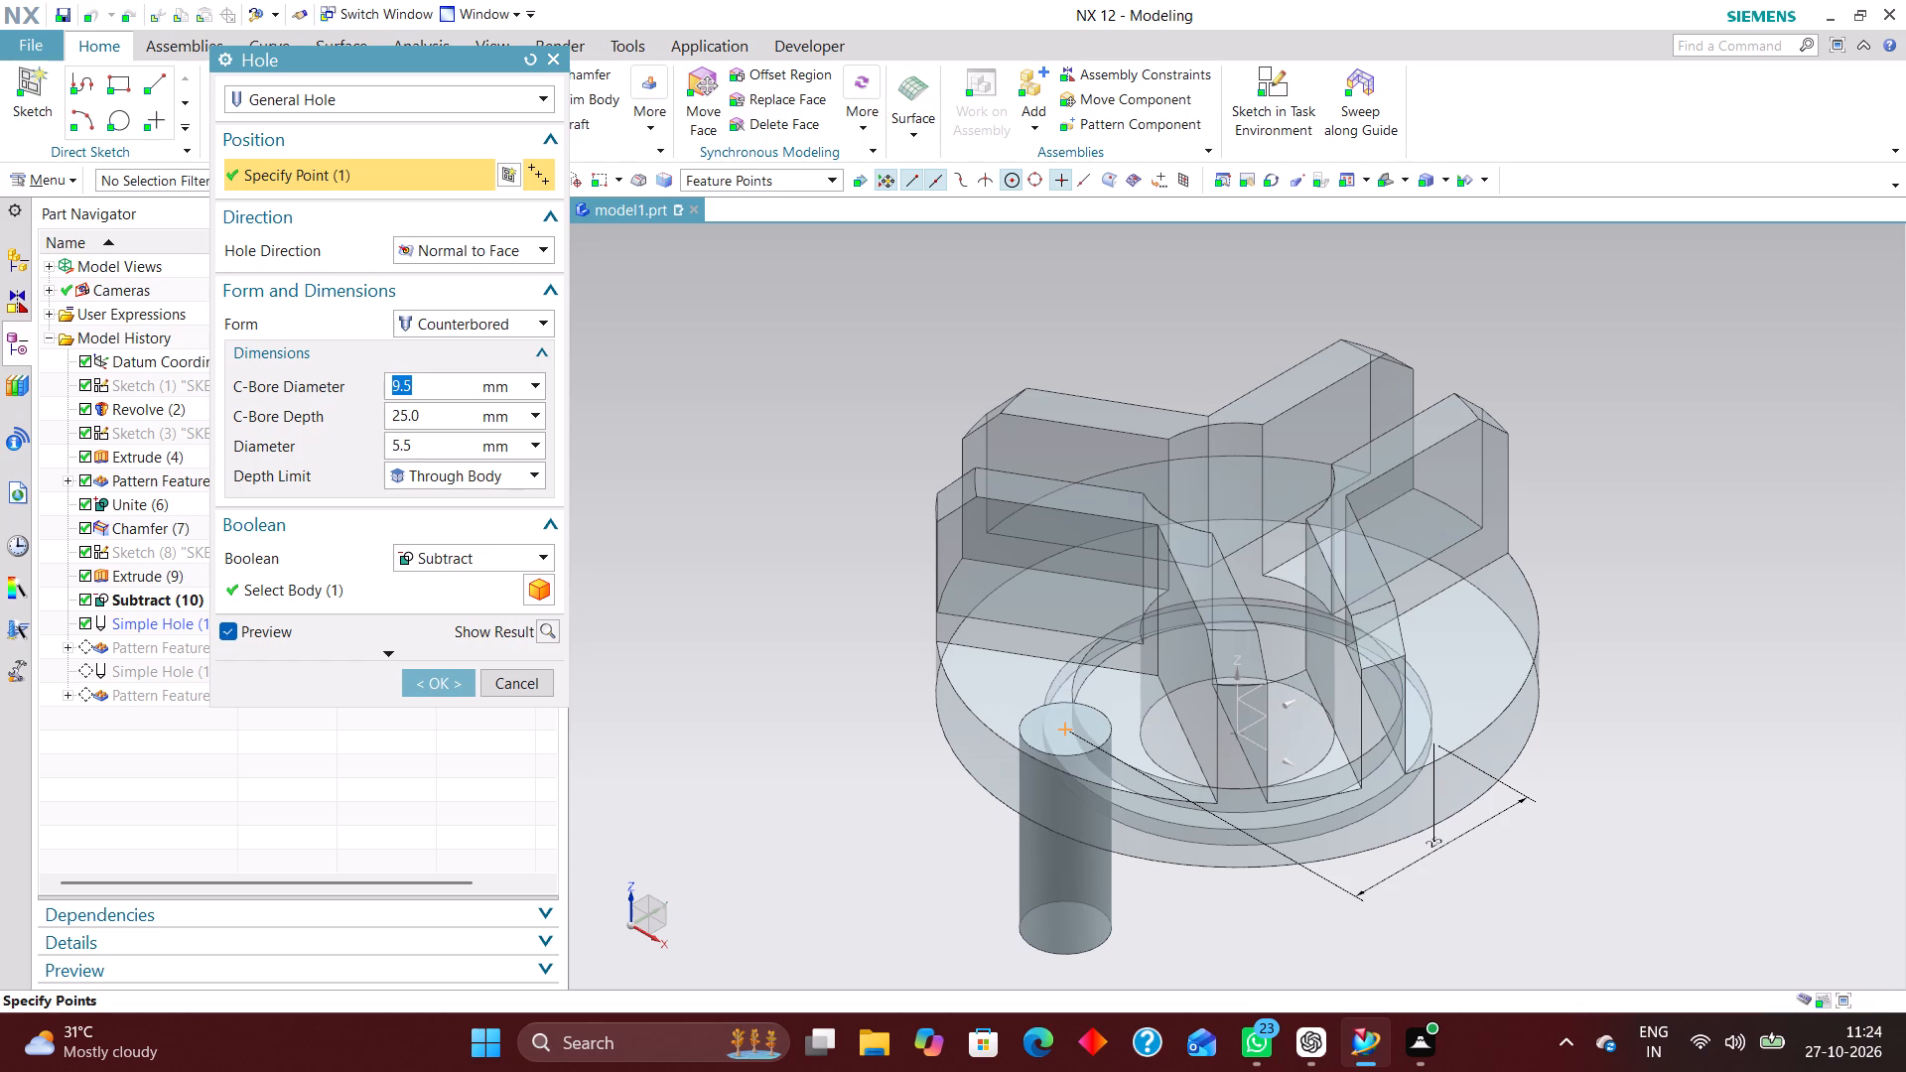
{"action": "left_click_drag", "start_coordinate": [432, 415], "coordinate": [274, 415]}
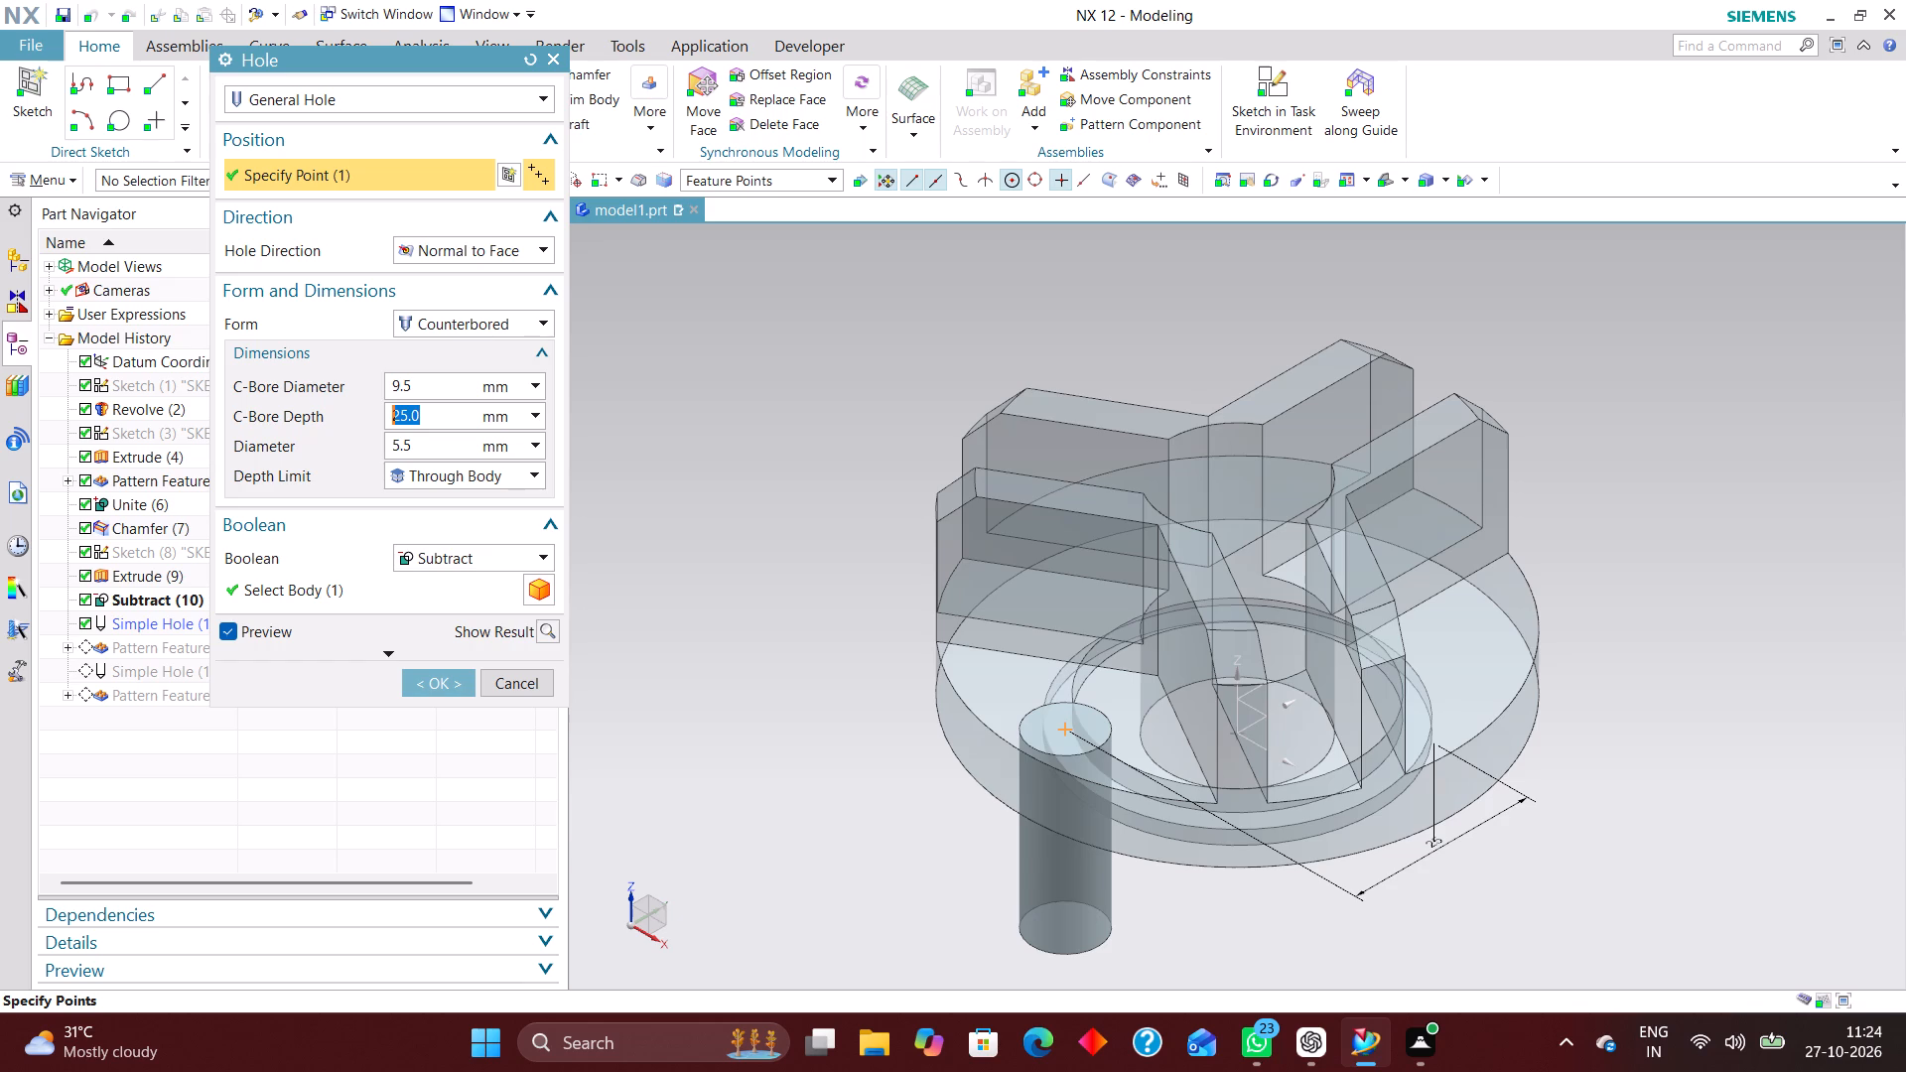
{"action": "key", "text": "2"}
{"action": "key", "text": "Return"}
{"action": "key", "text": "Return"}
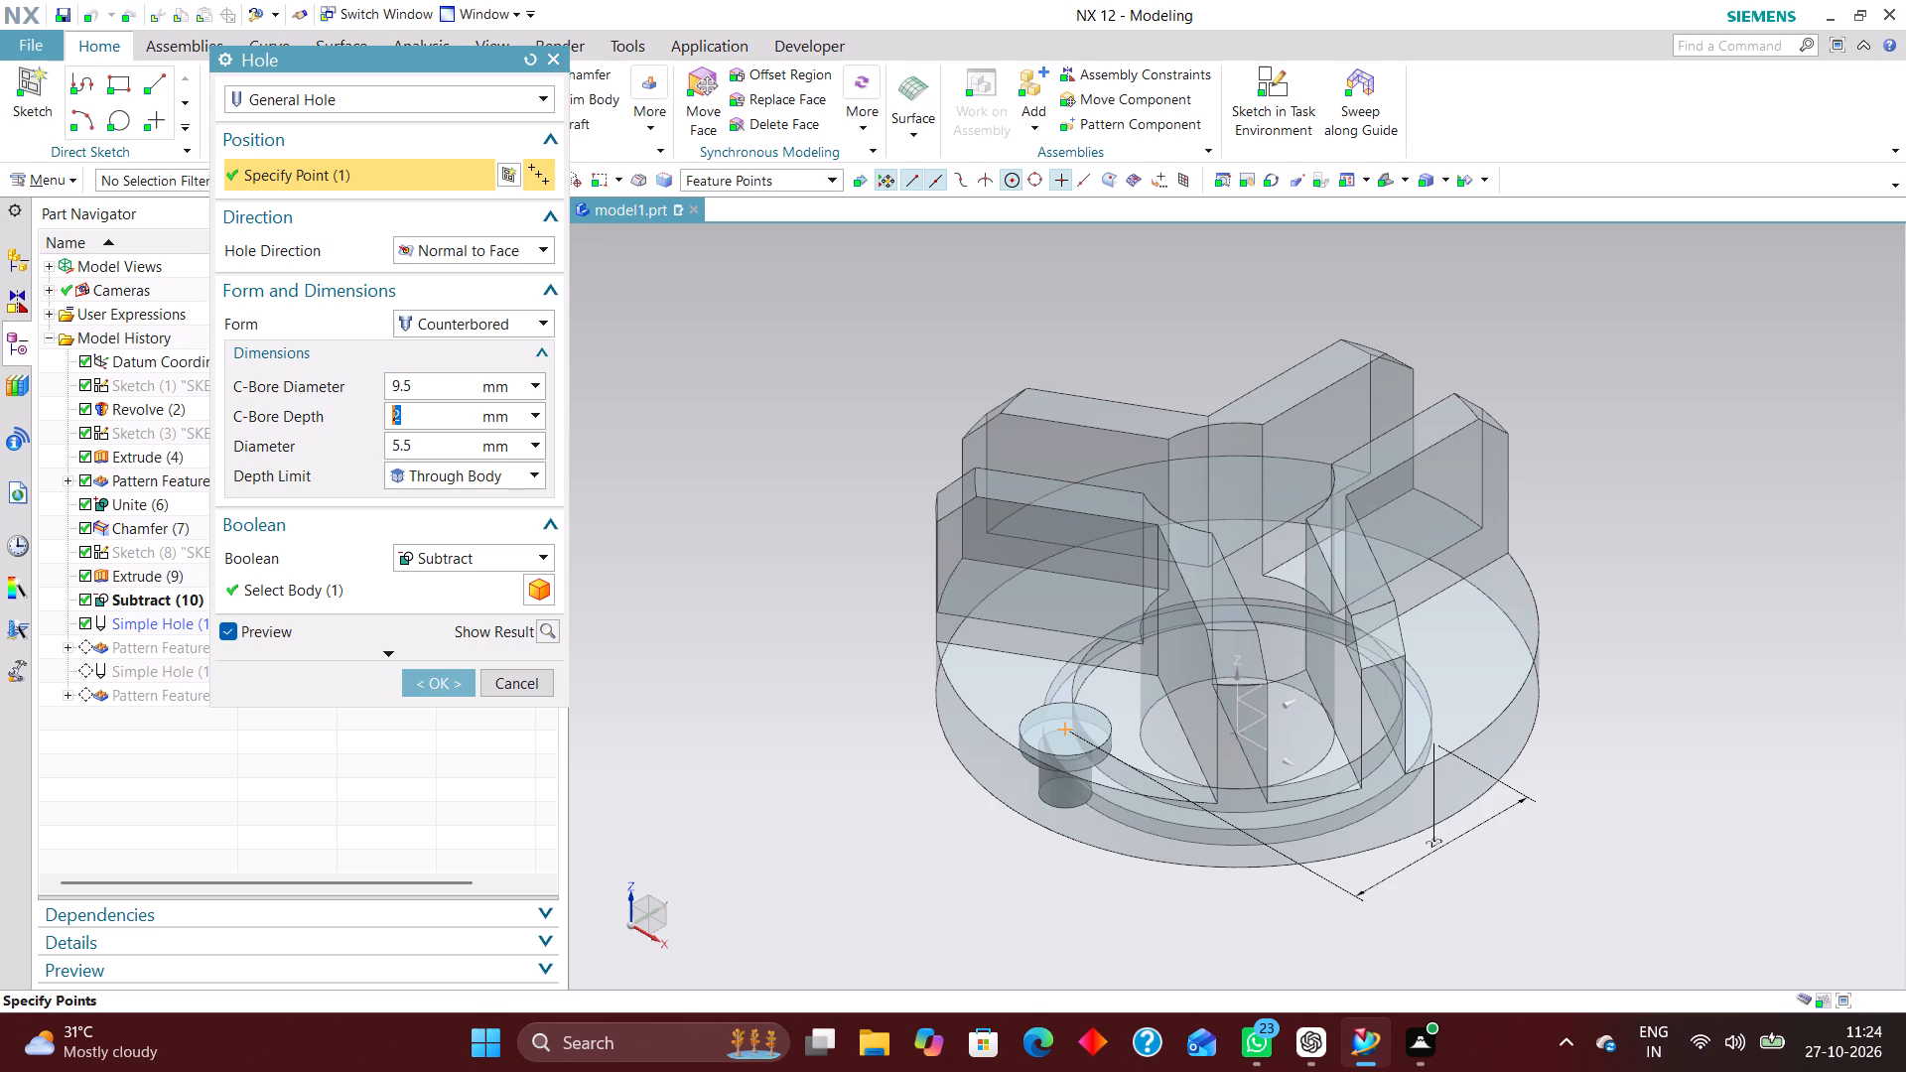
Set the disc hole's counterbore depth to 4 mm and apply the hole edit.
{"action": "key", "text": "4"}
{"action": "key", "text": "Return"}
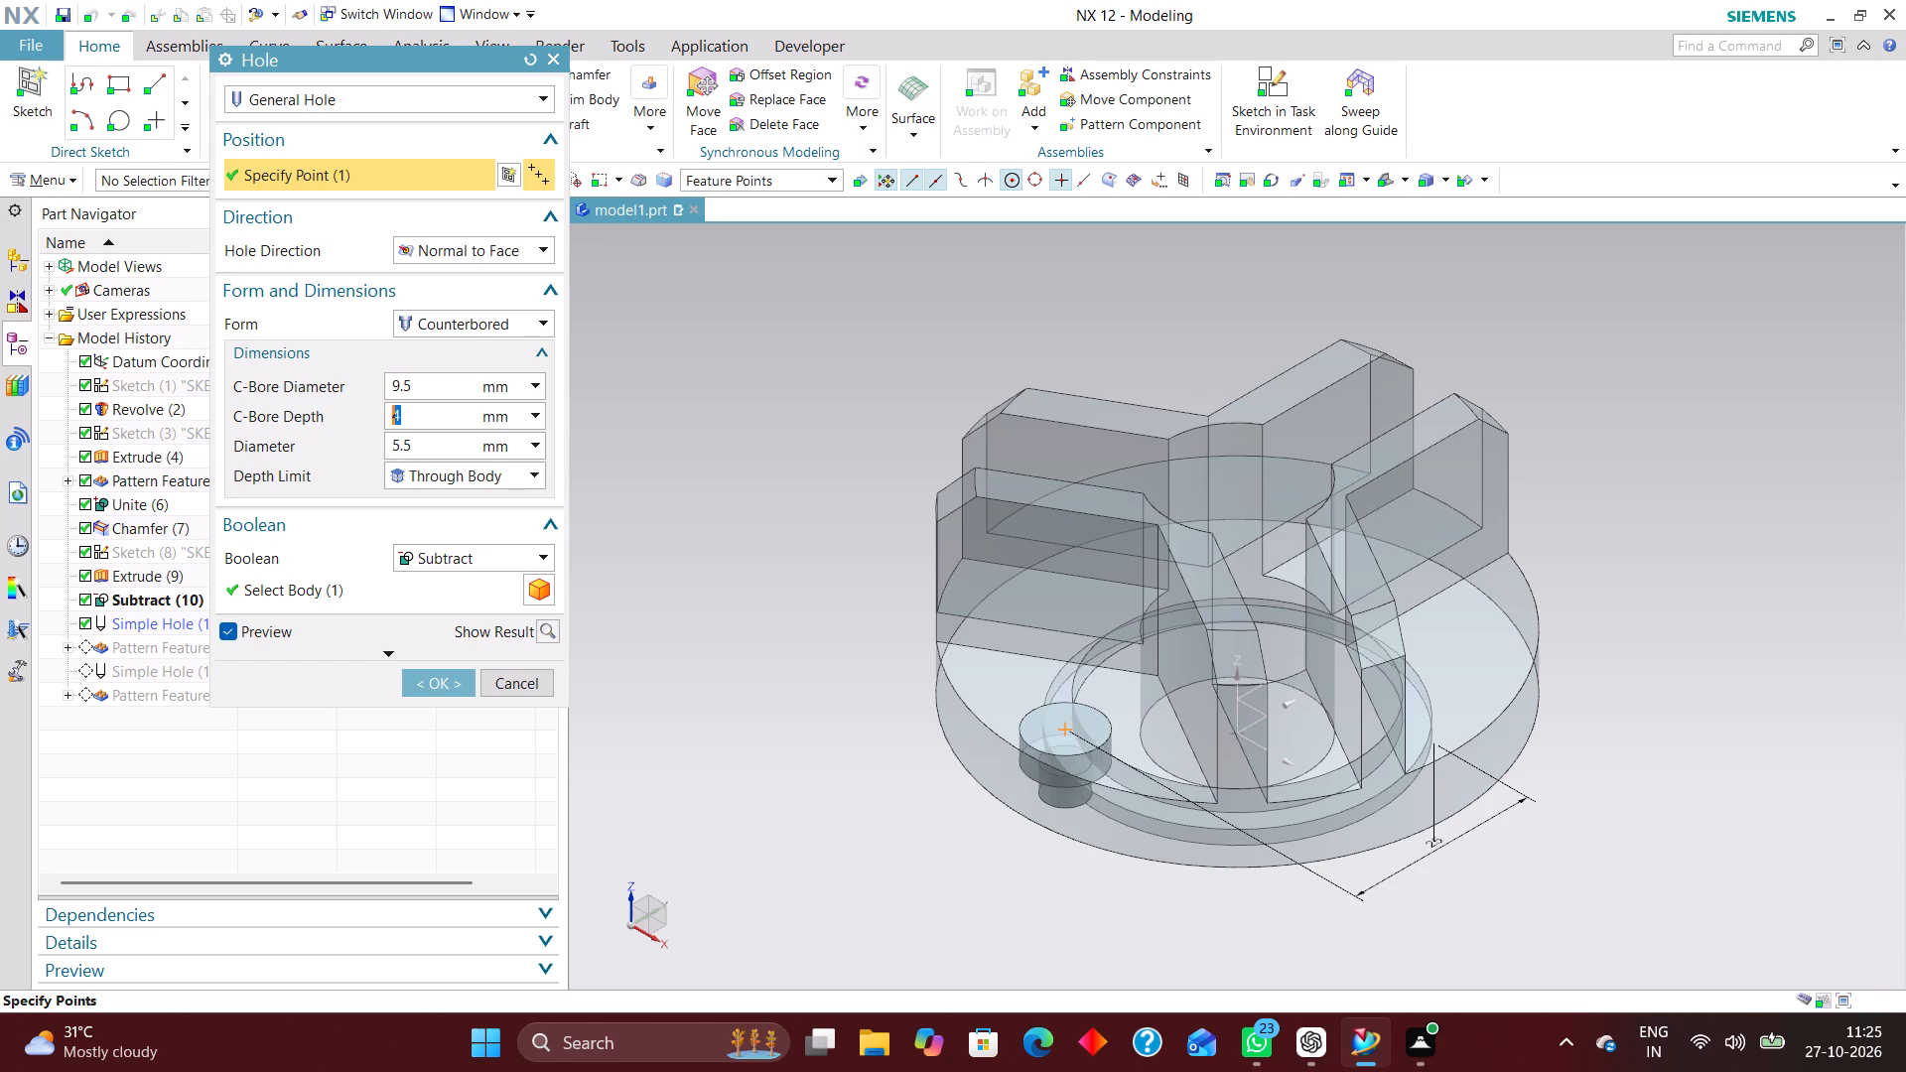
{"action": "left_click", "coordinate": [438, 682]}
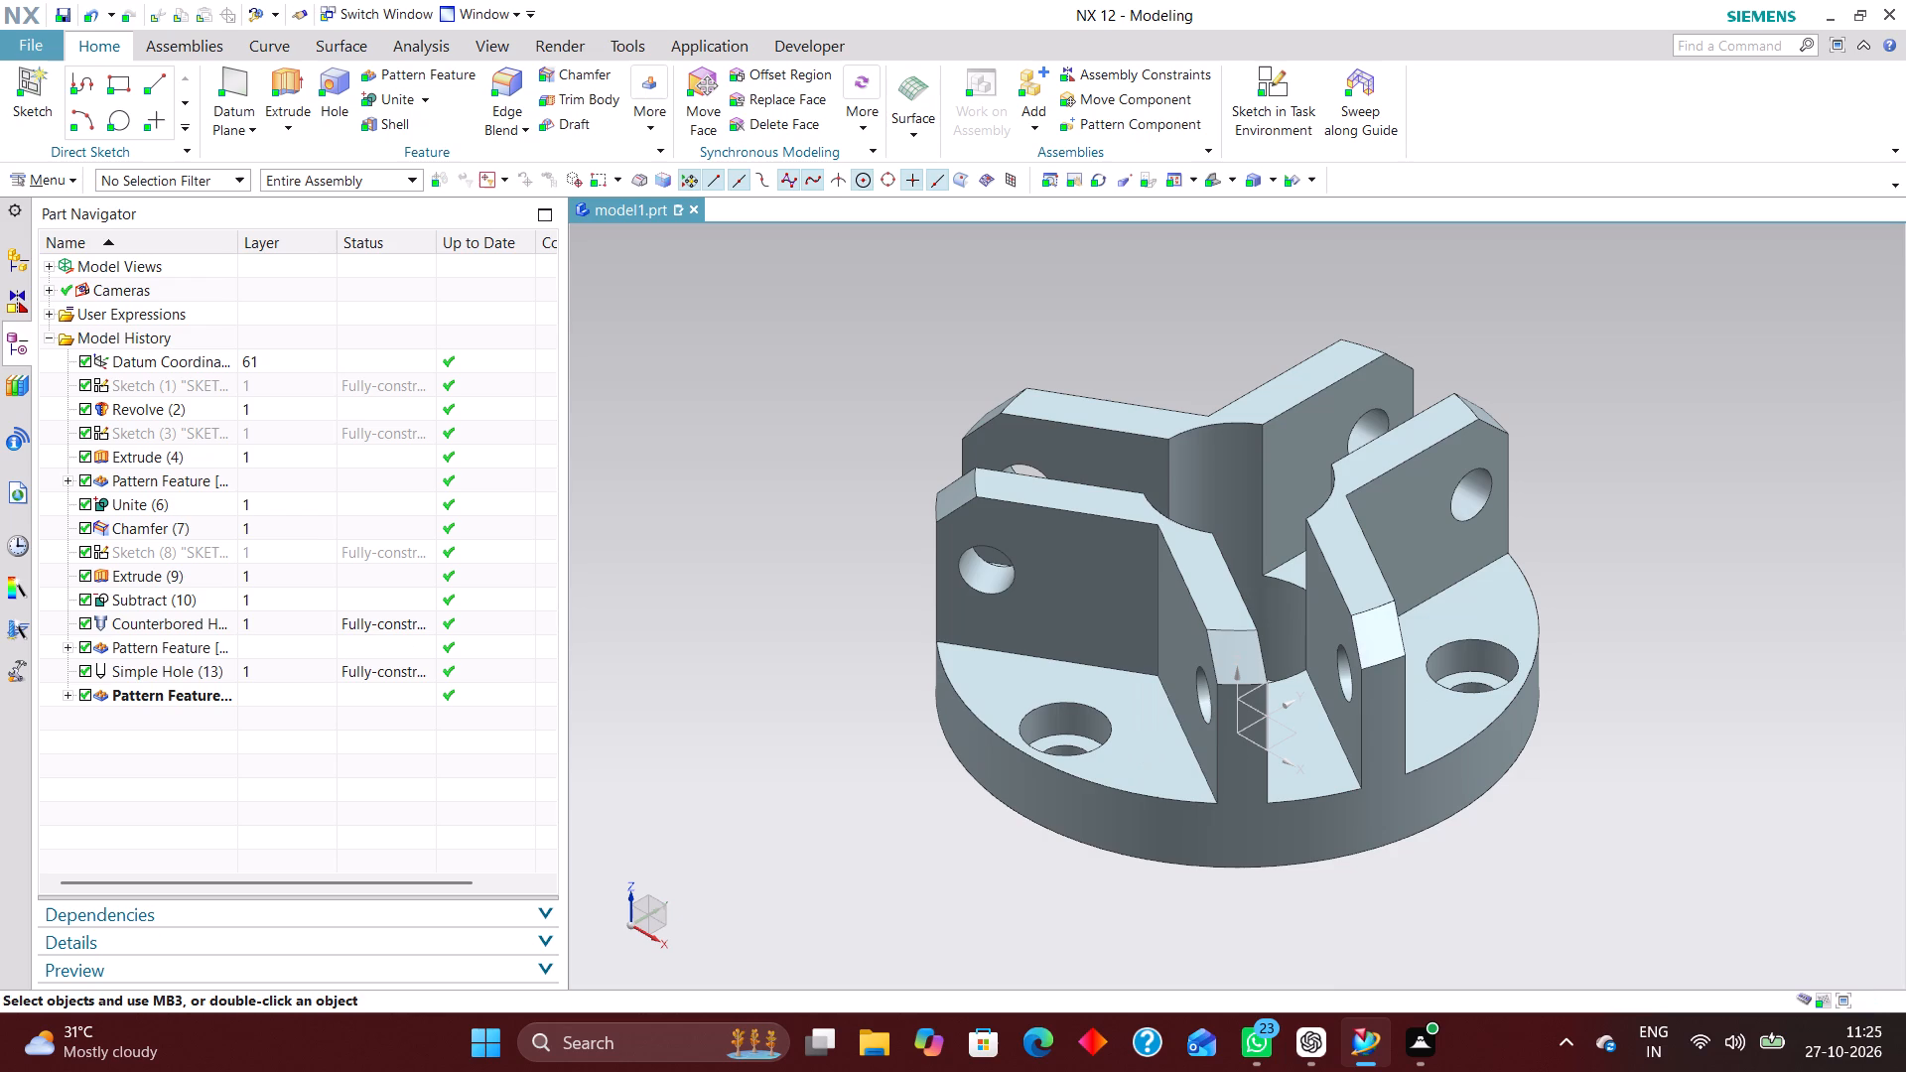
Reopen the disc's revolve profile sketch, Sketch (1), for editing.
{"action": "key", "text": "End"}
{"action": "key", "text": "End"}
{"action": "scroll", "coordinate": [888, 575], "scroll_direction": "down", "scroll_amount": 1}
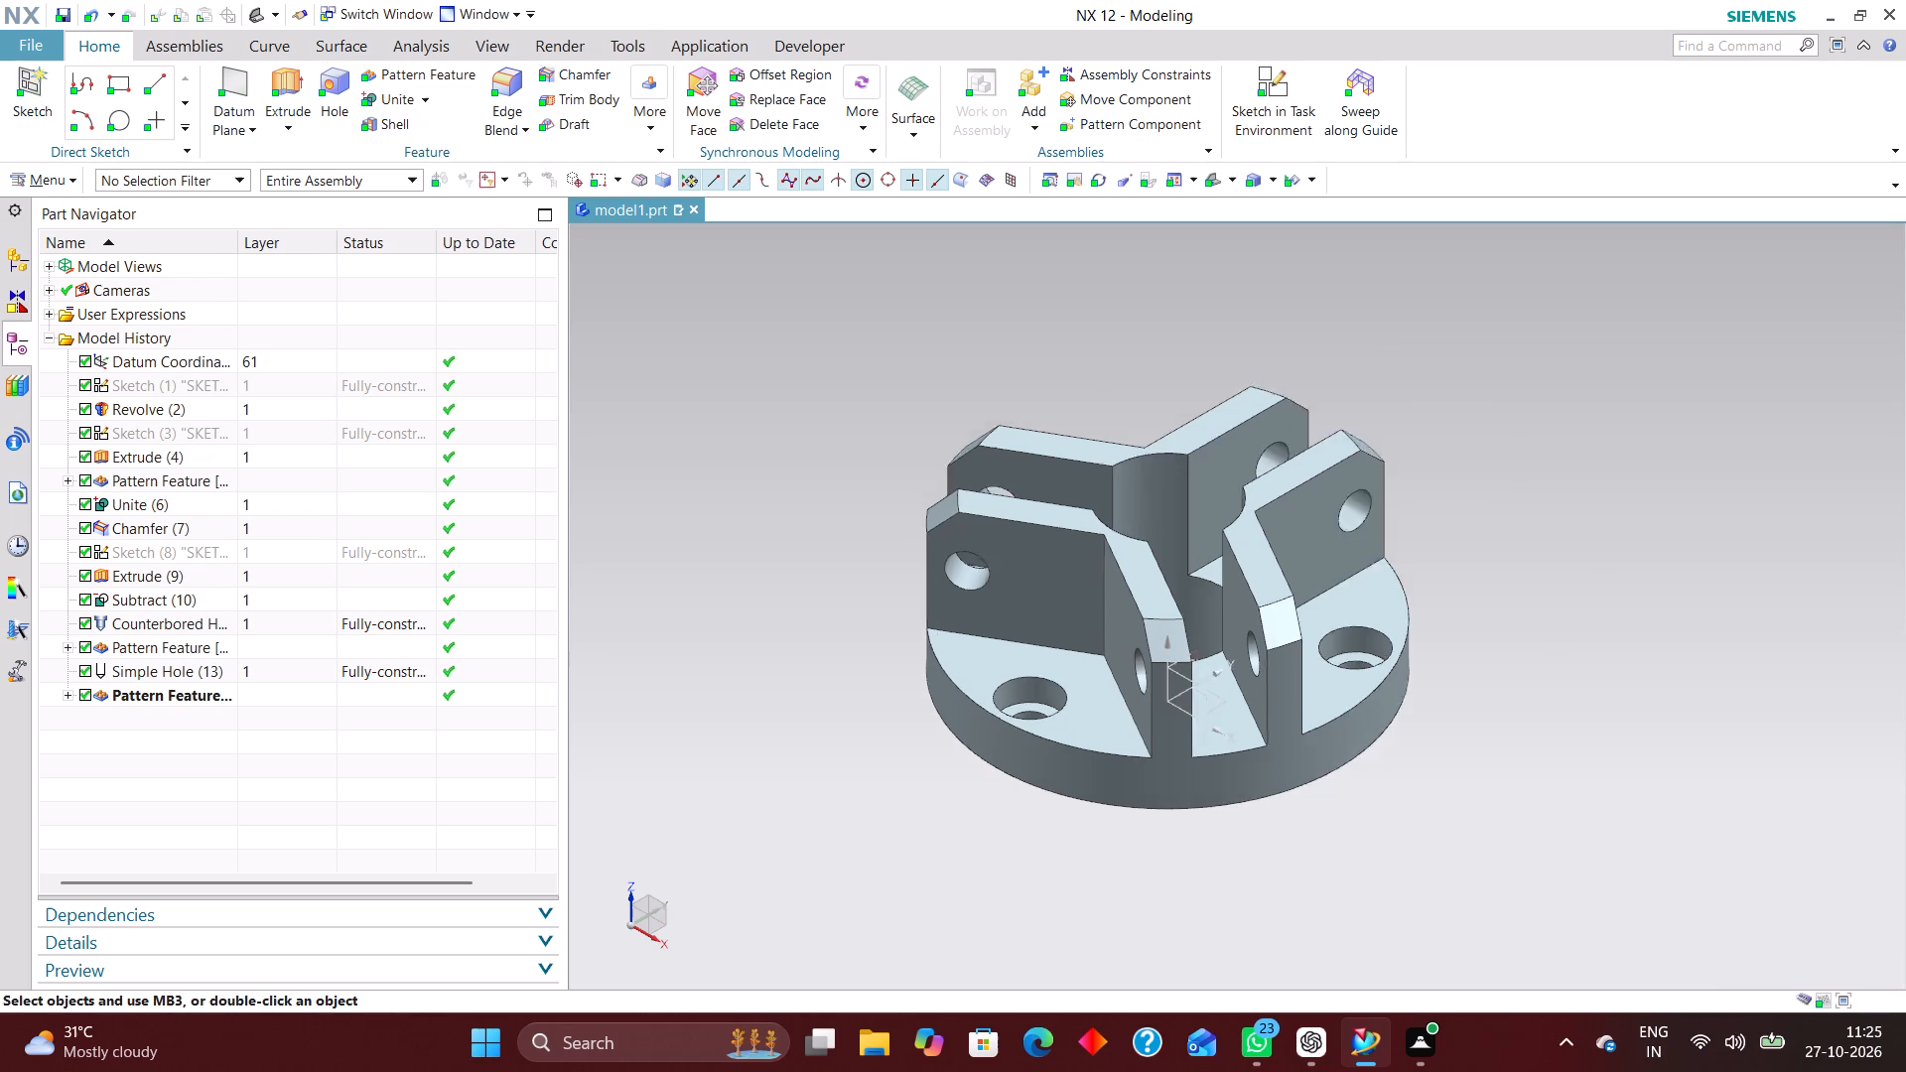
{"action": "scroll", "coordinate": [885, 580], "scroll_direction": "down", "scroll_amount": 1}
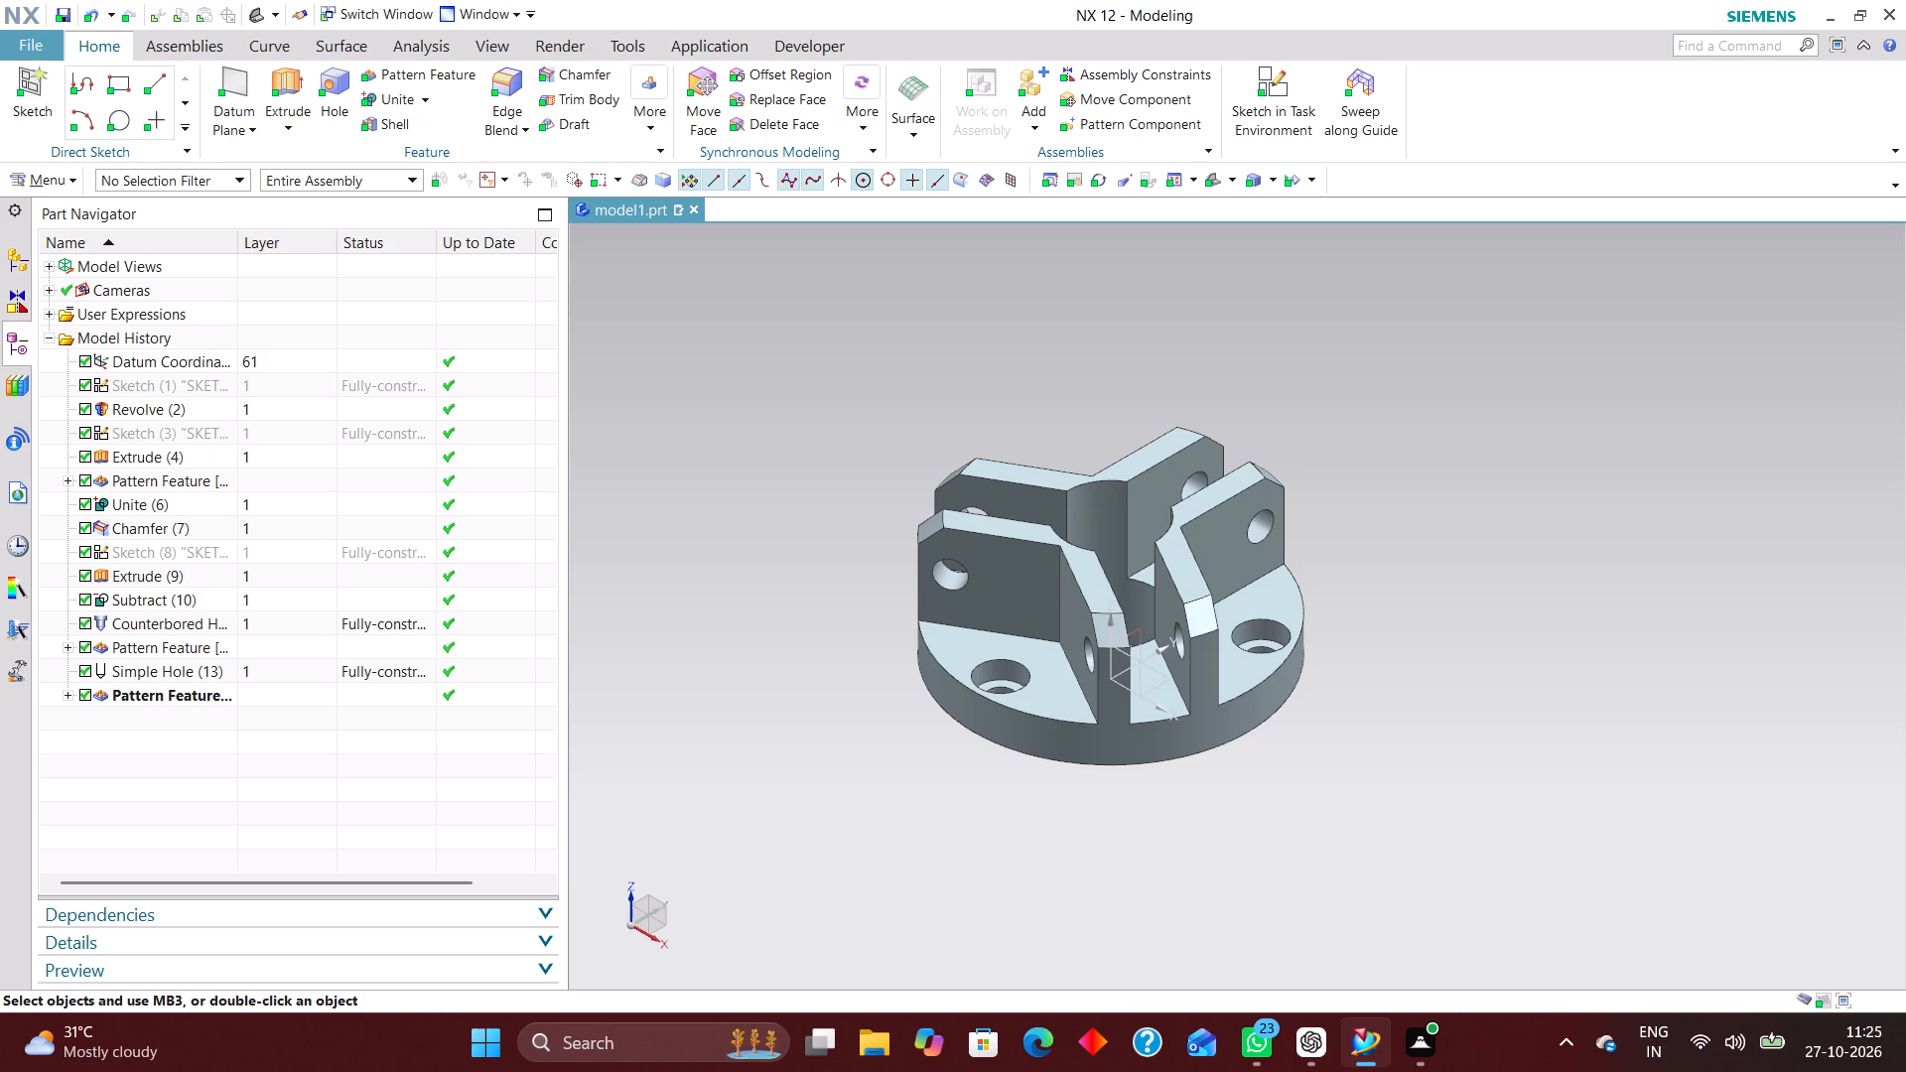
{"action": "scroll", "coordinate": [1202, 879], "scroll_direction": "down", "scroll_amount": 3}
{"action": "scroll", "coordinate": [1147, 873], "scroll_direction": "up", "scroll_amount": 5}
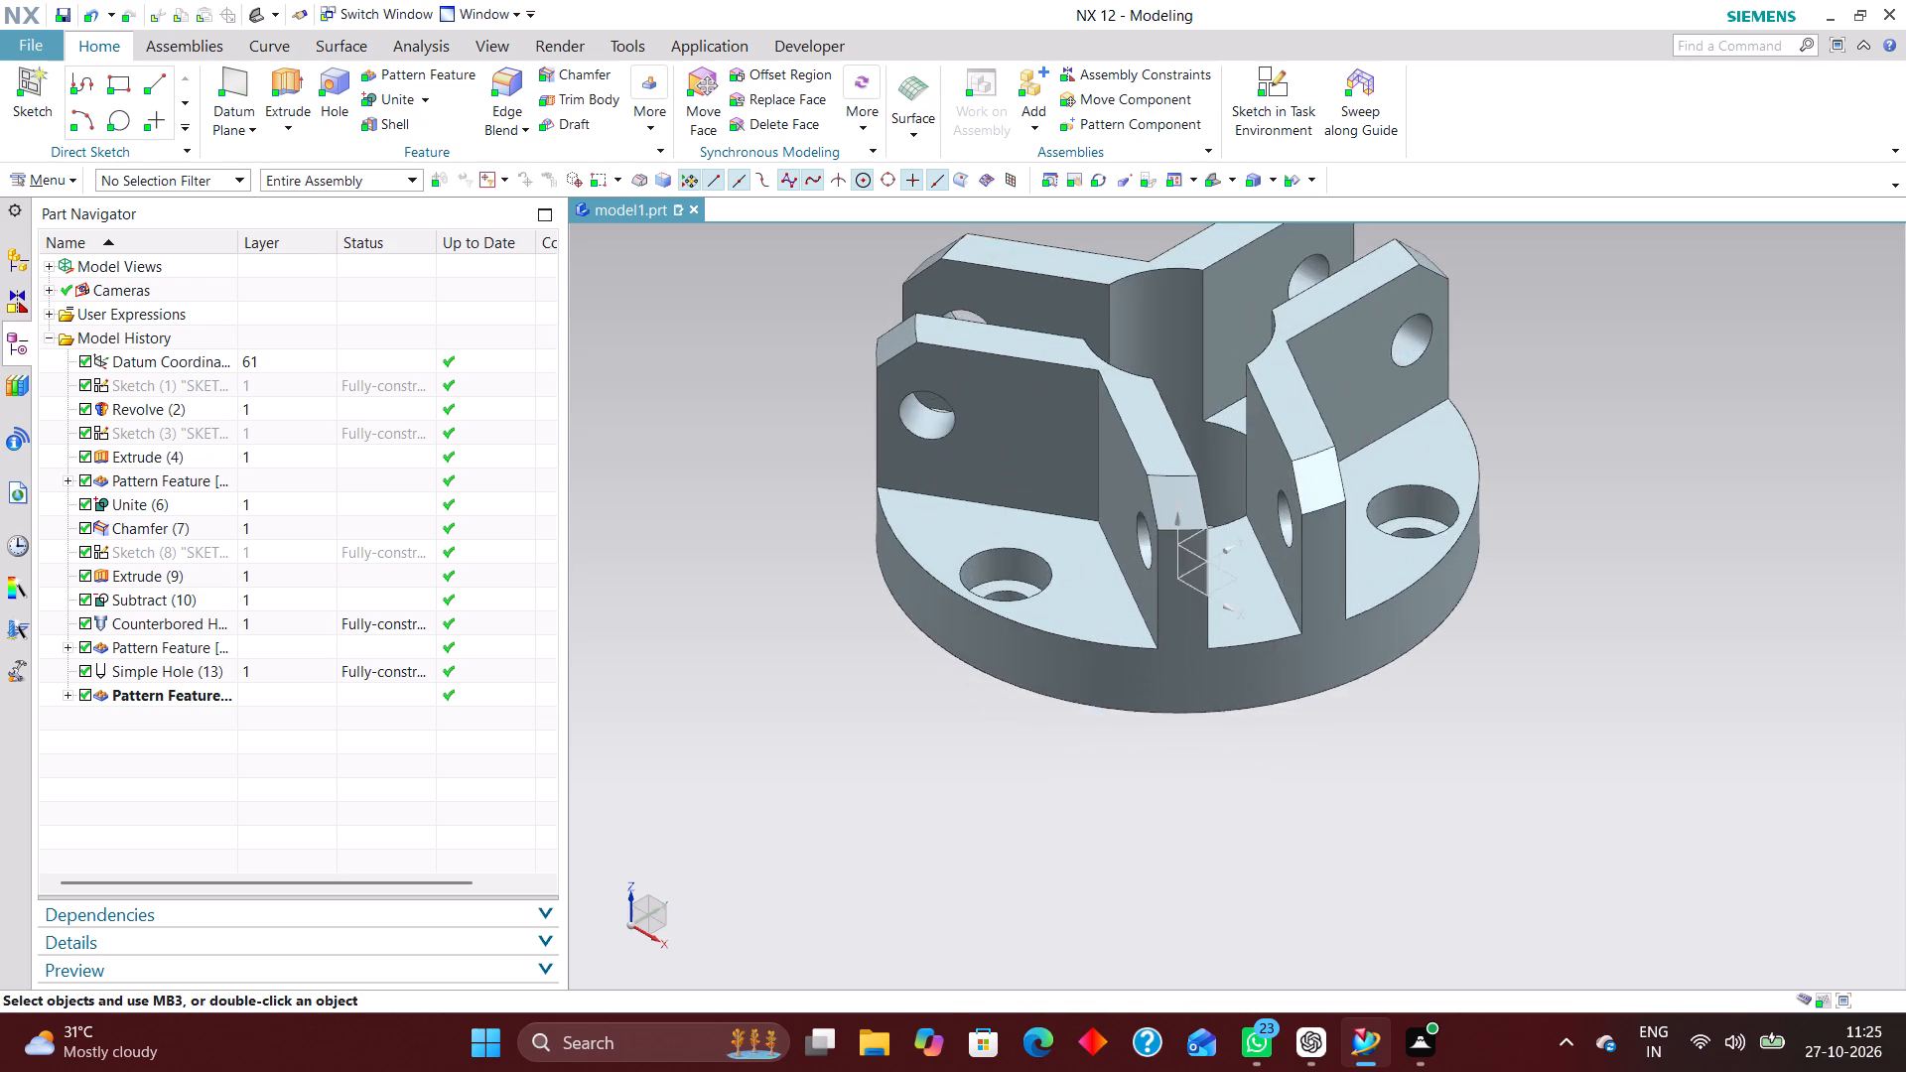
{"action": "middle_click_drag", "start_coordinate": [1170, 892], "coordinate": [1179, 847]}
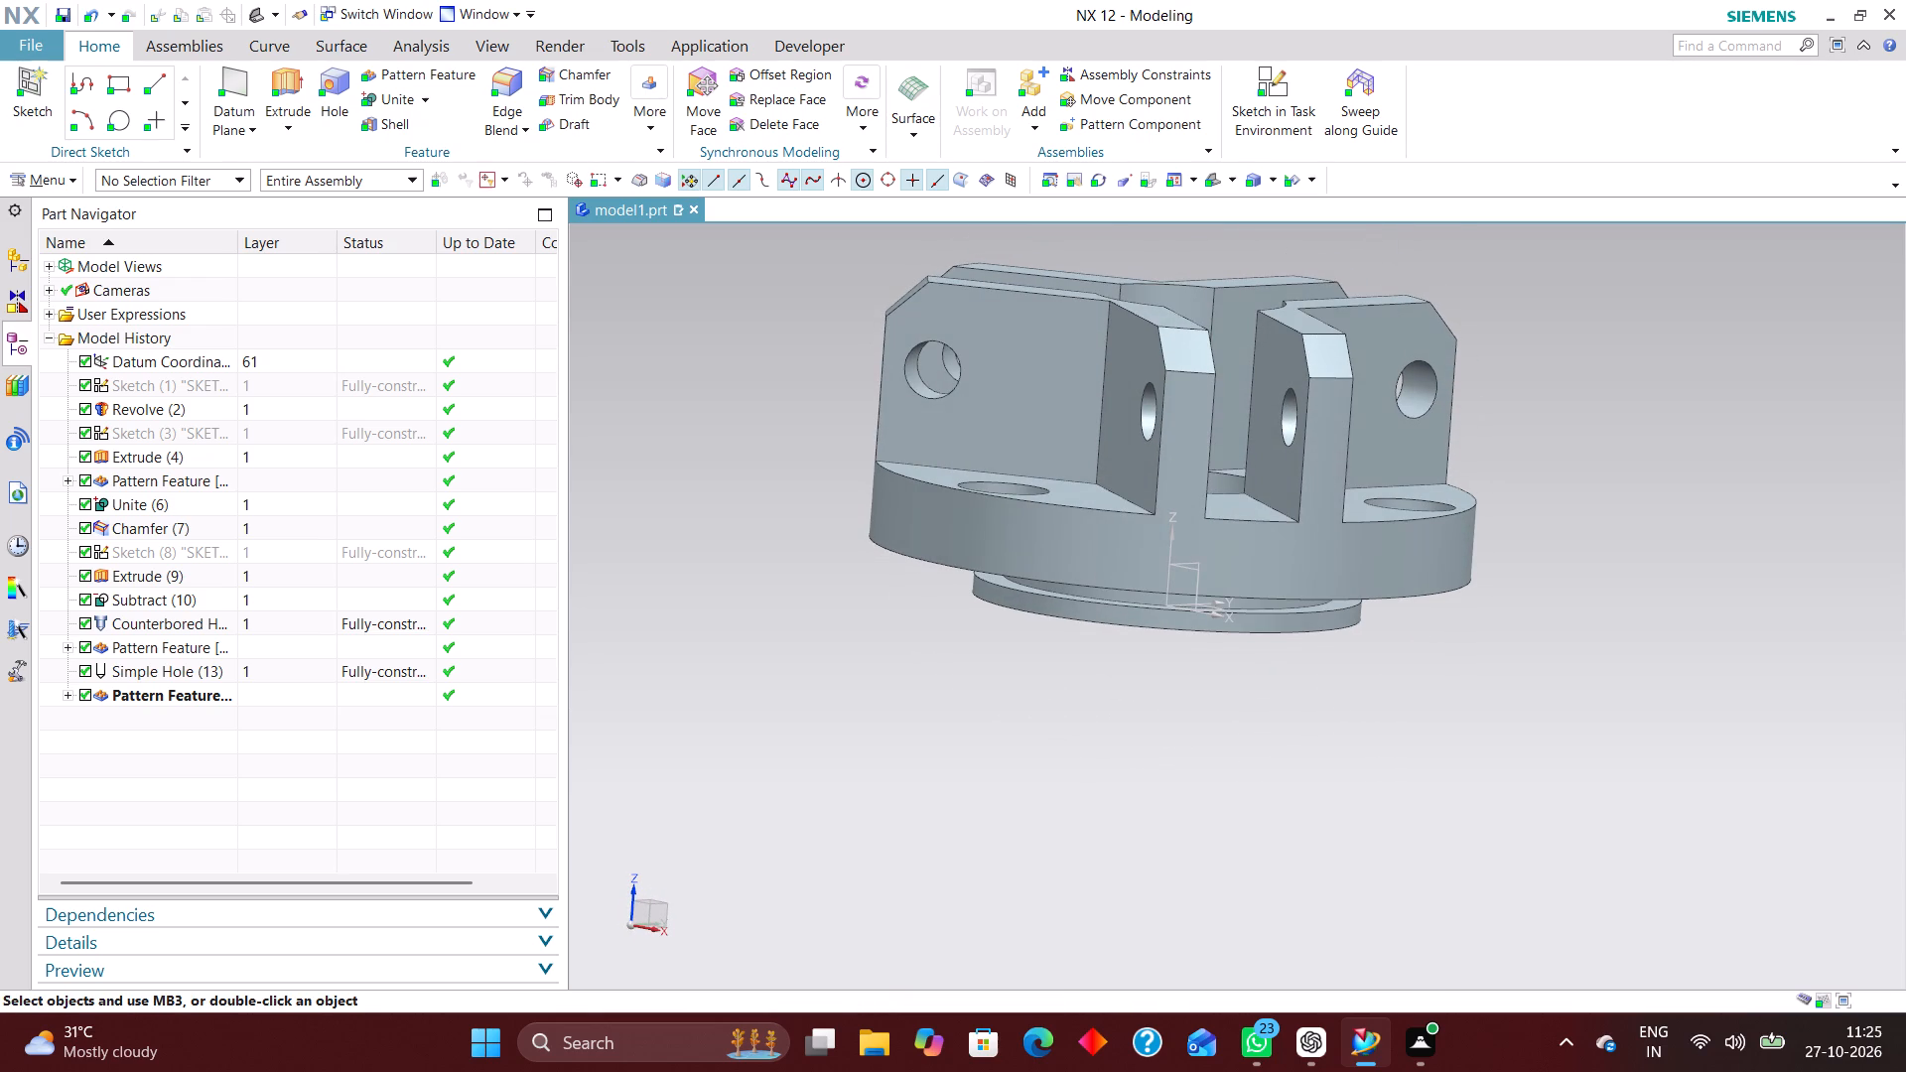
{"action": "left_click", "coordinate": [301, 380]}
{"action": "right_click", "coordinate": [293, 380]}
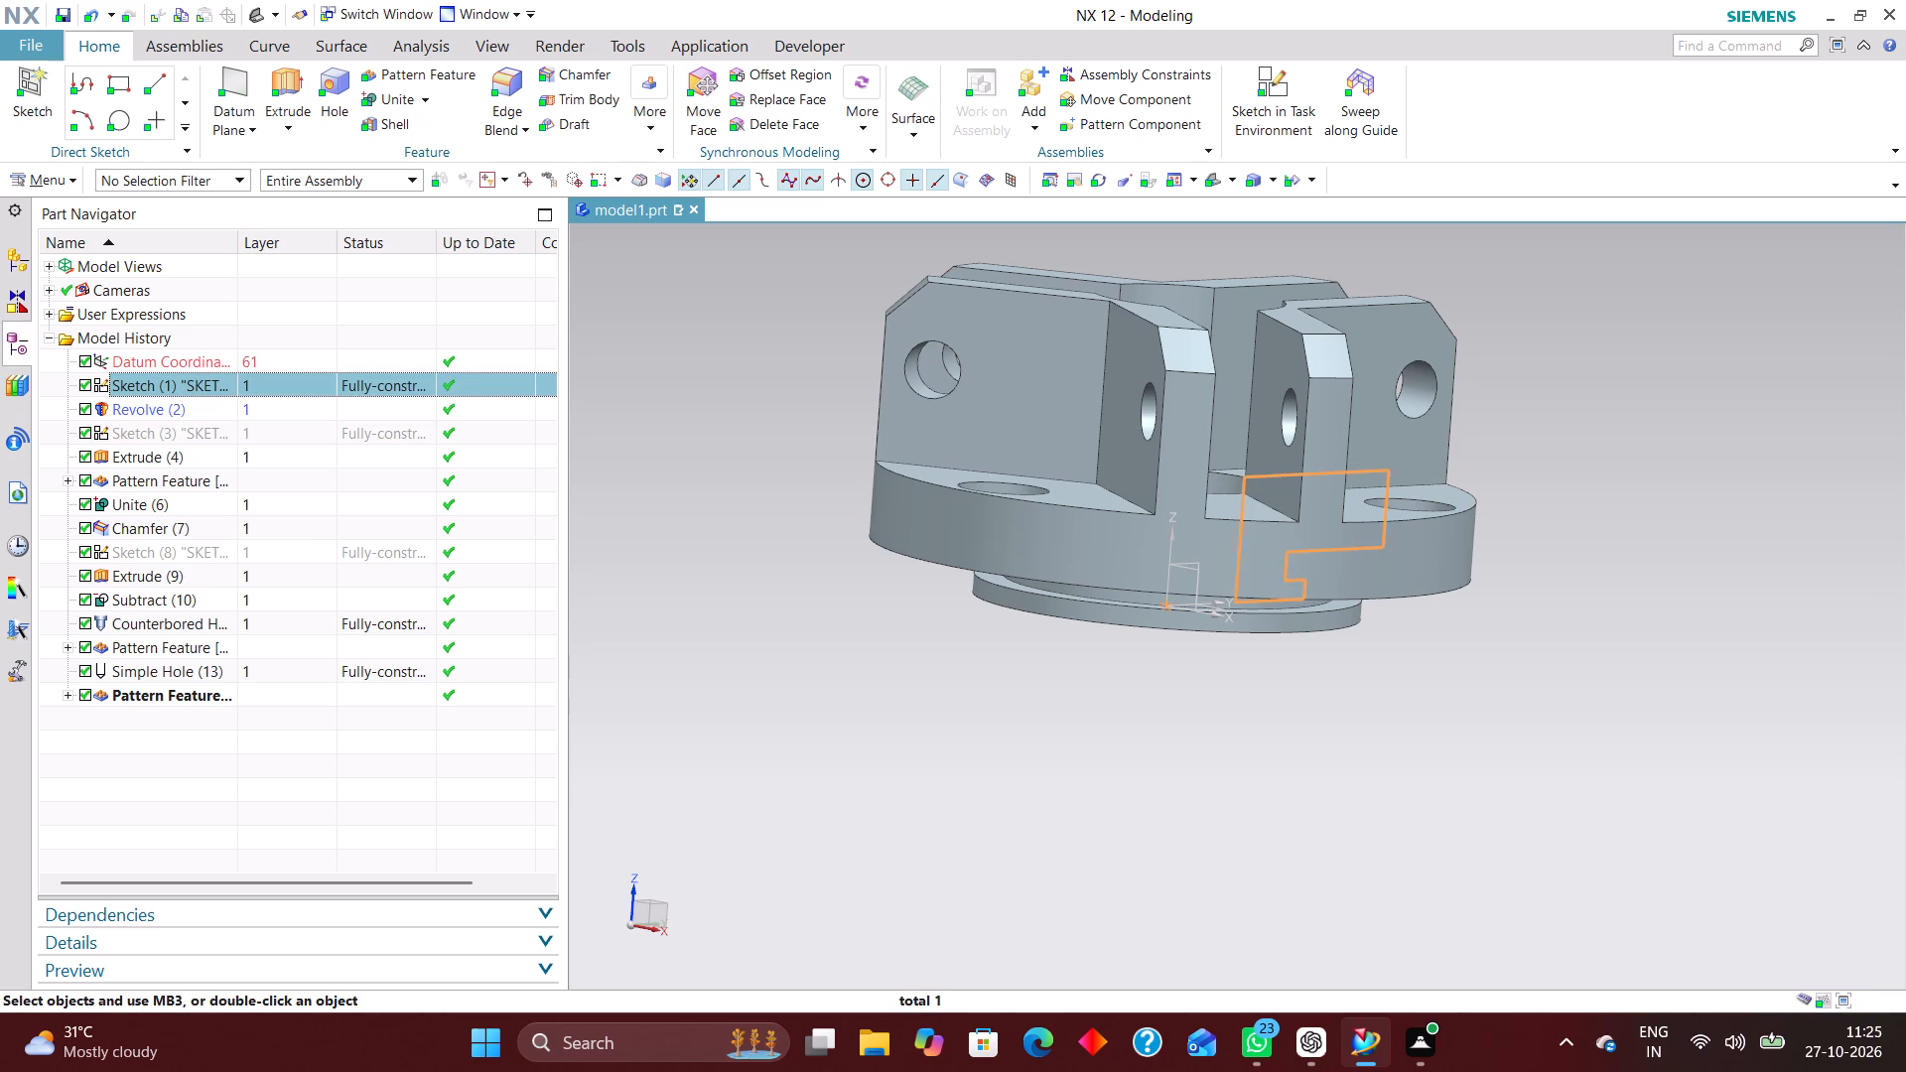
{"action": "right_click", "coordinate": [284, 391]}
{"action": "left_click", "coordinate": [385, 503]}
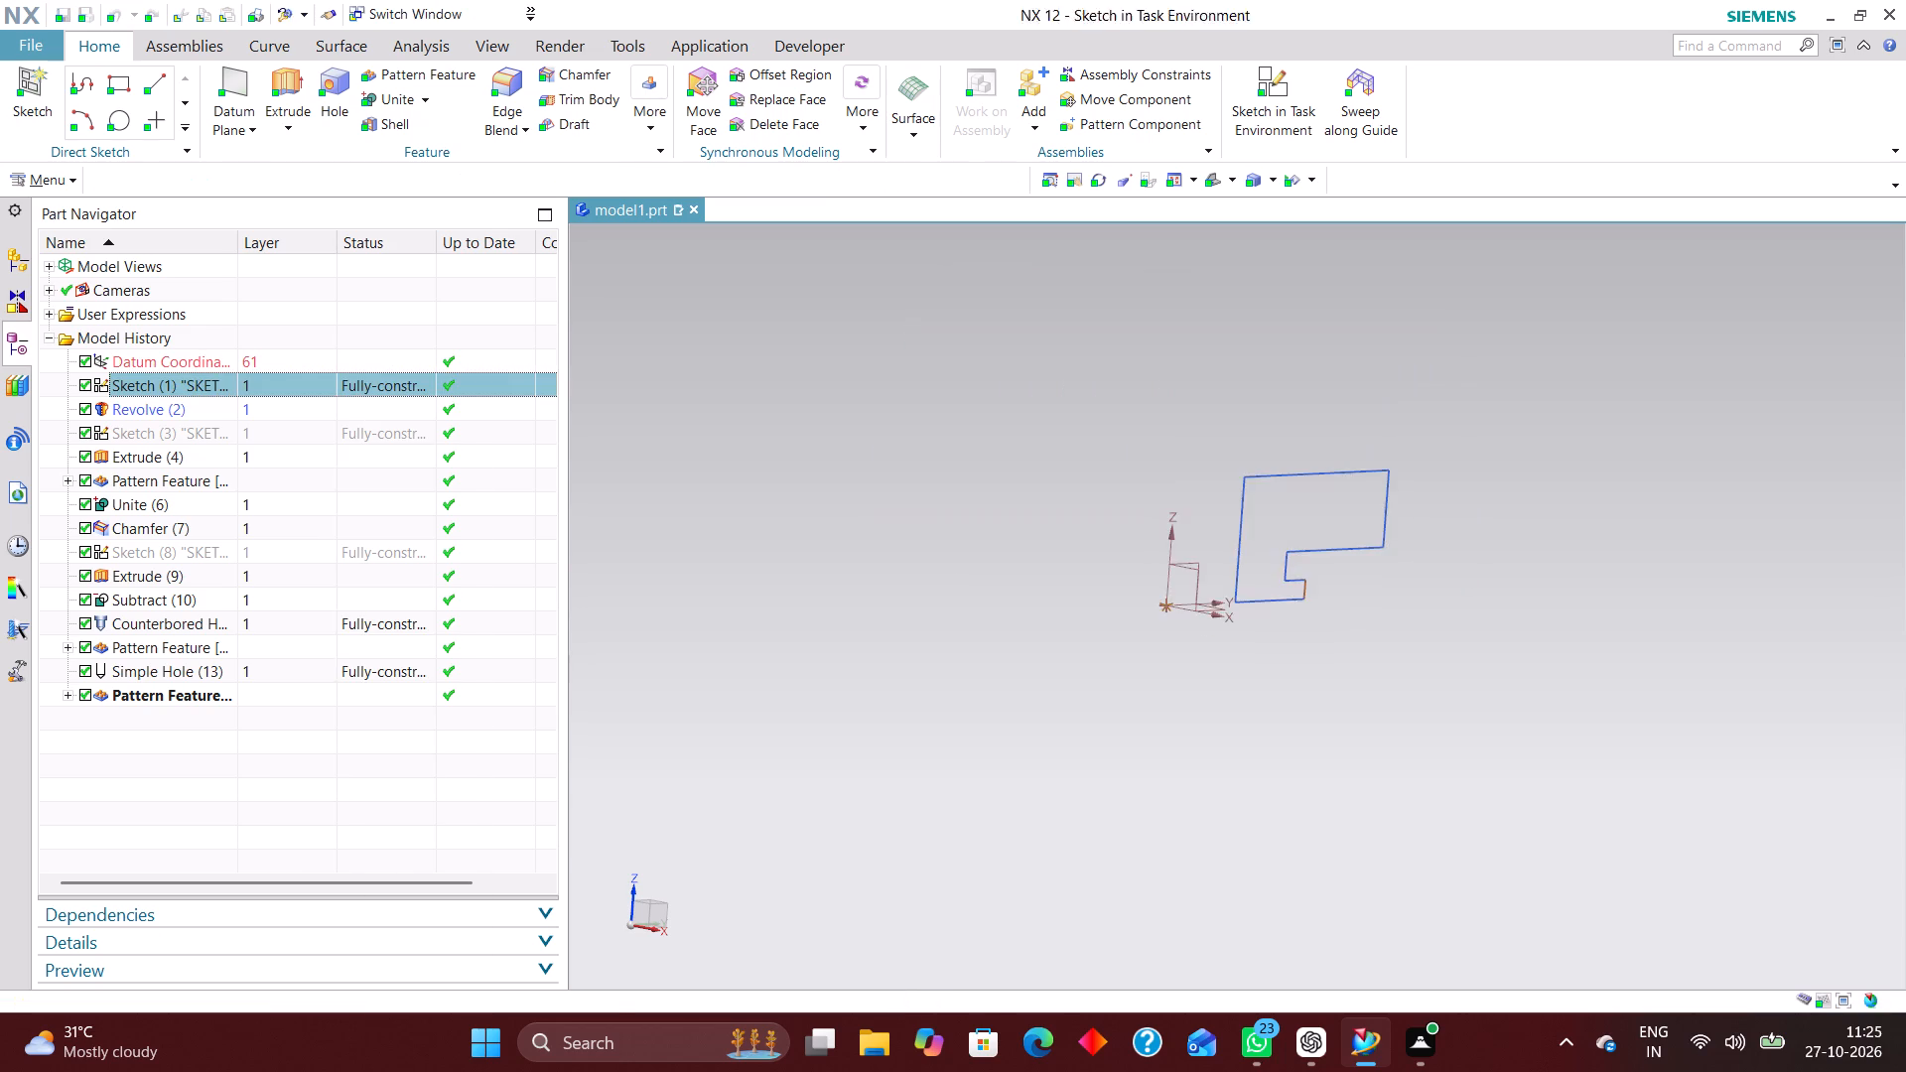
Fillet the upper outer corner of the 2 mm high bottom flange in the profile with a 1 mm radius.
{"action": "scroll", "coordinate": [1223, 523], "scroll_direction": "up", "scroll_amount": 6}
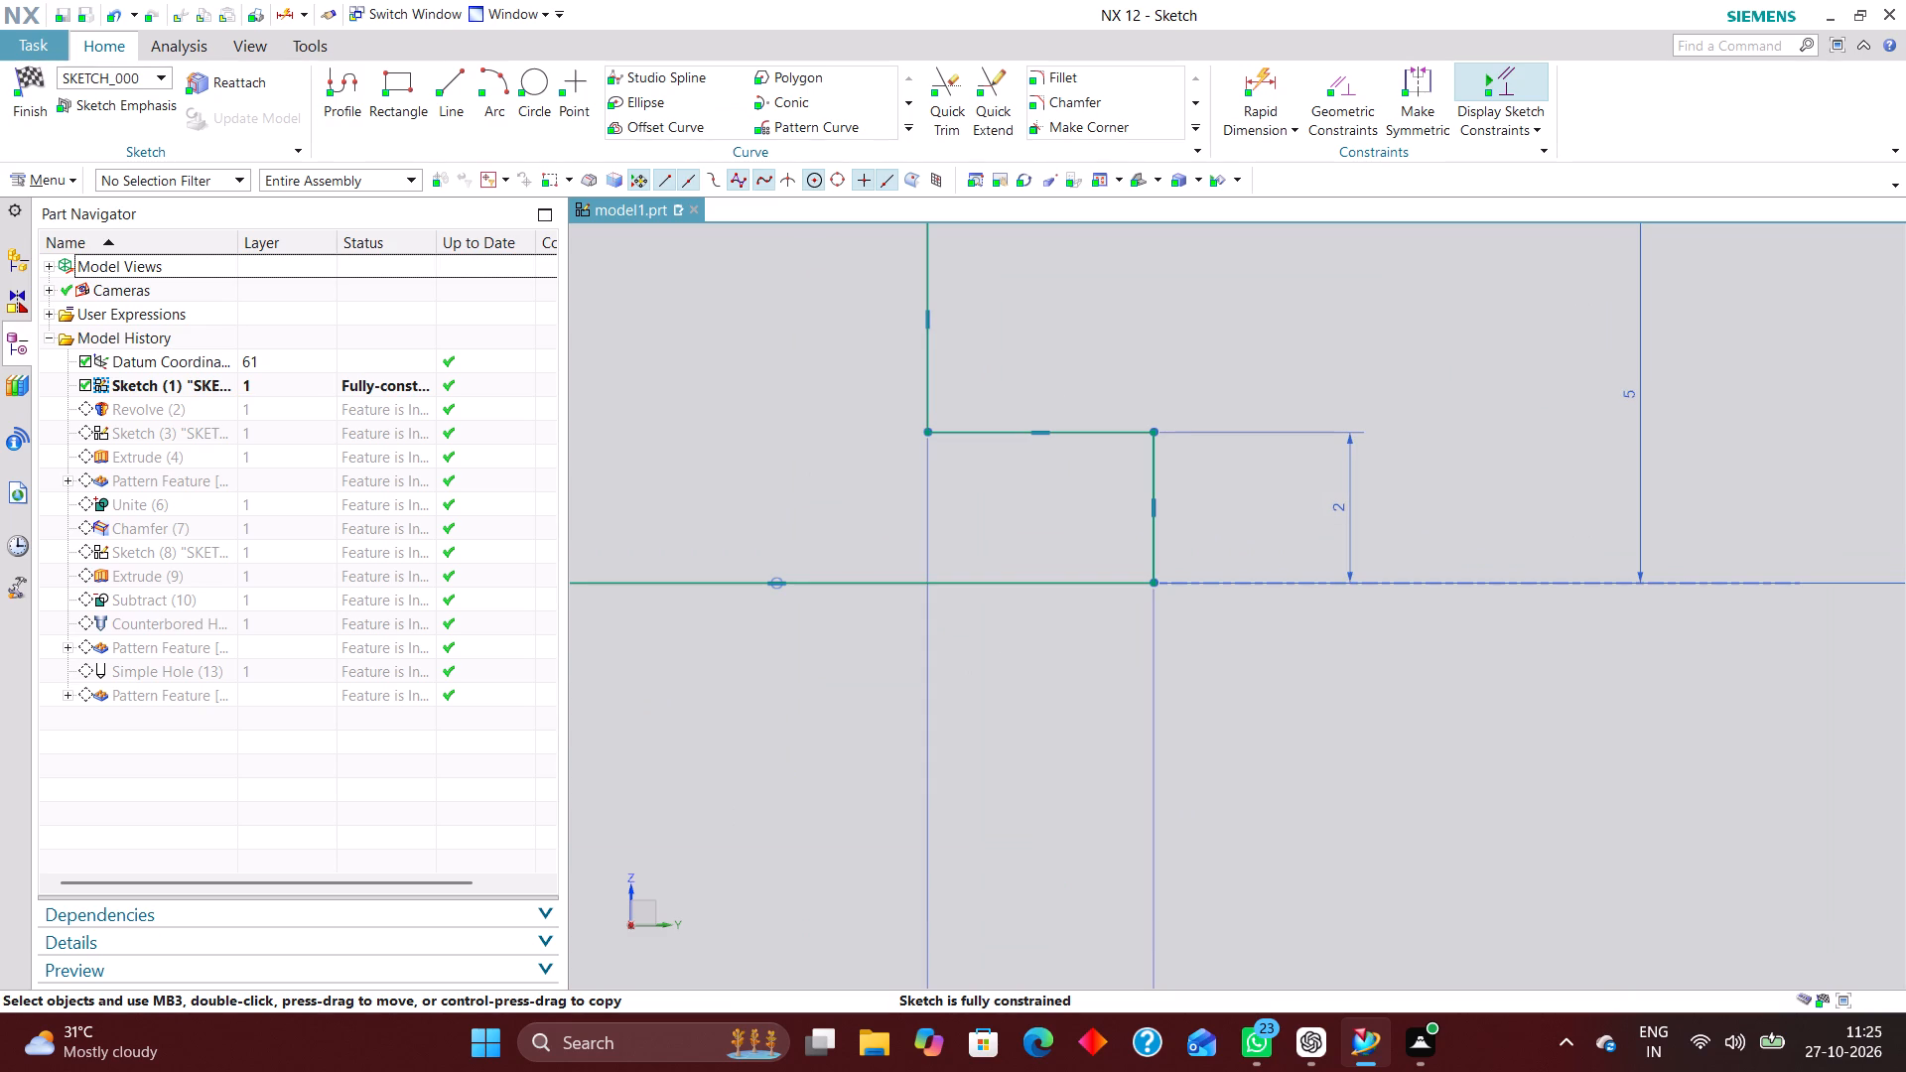
{"action": "left_click", "coordinate": [1107, 66]}
{"action": "left_click", "coordinate": [1105, 78]}
{"action": "scroll", "coordinate": [1122, 447], "scroll_direction": "up", "scroll_amount": 3}
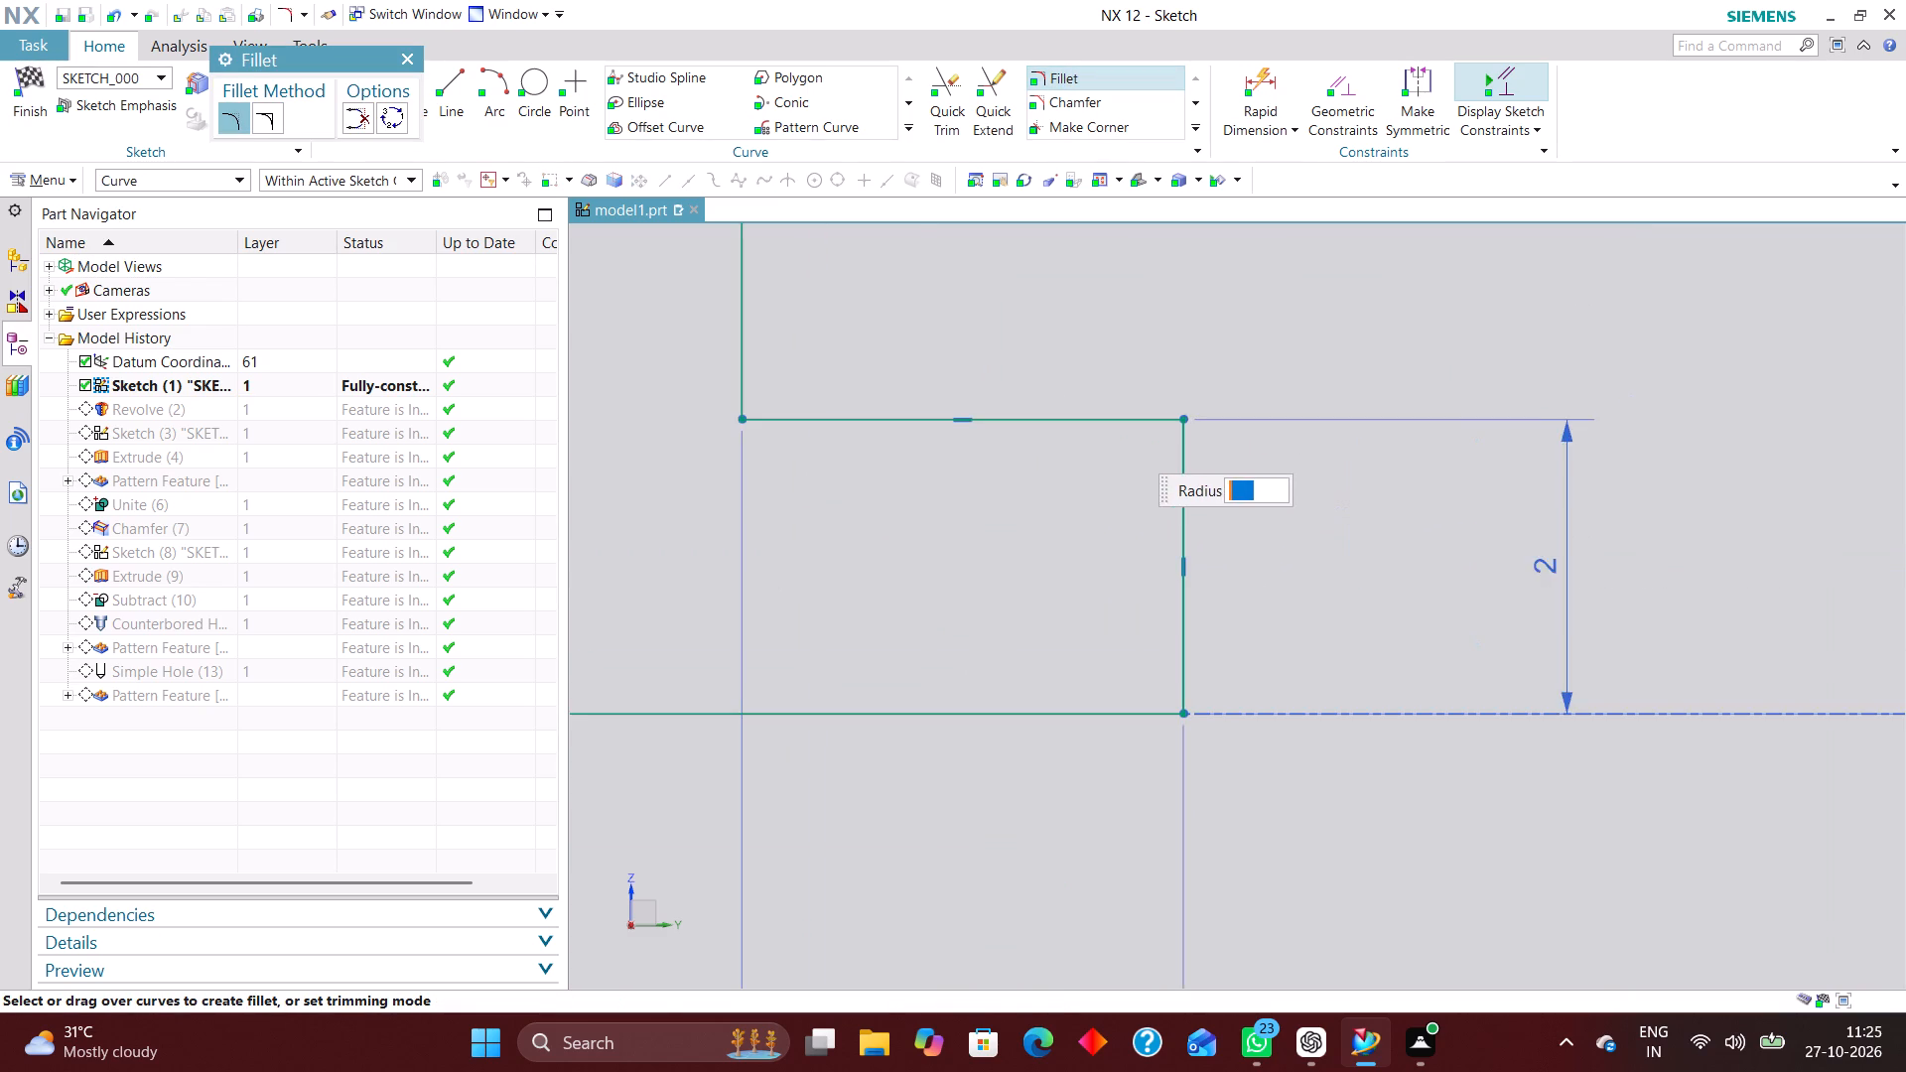
{"action": "left_click", "coordinate": [1120, 415]}
{"action": "left_click", "coordinate": [1181, 465]}
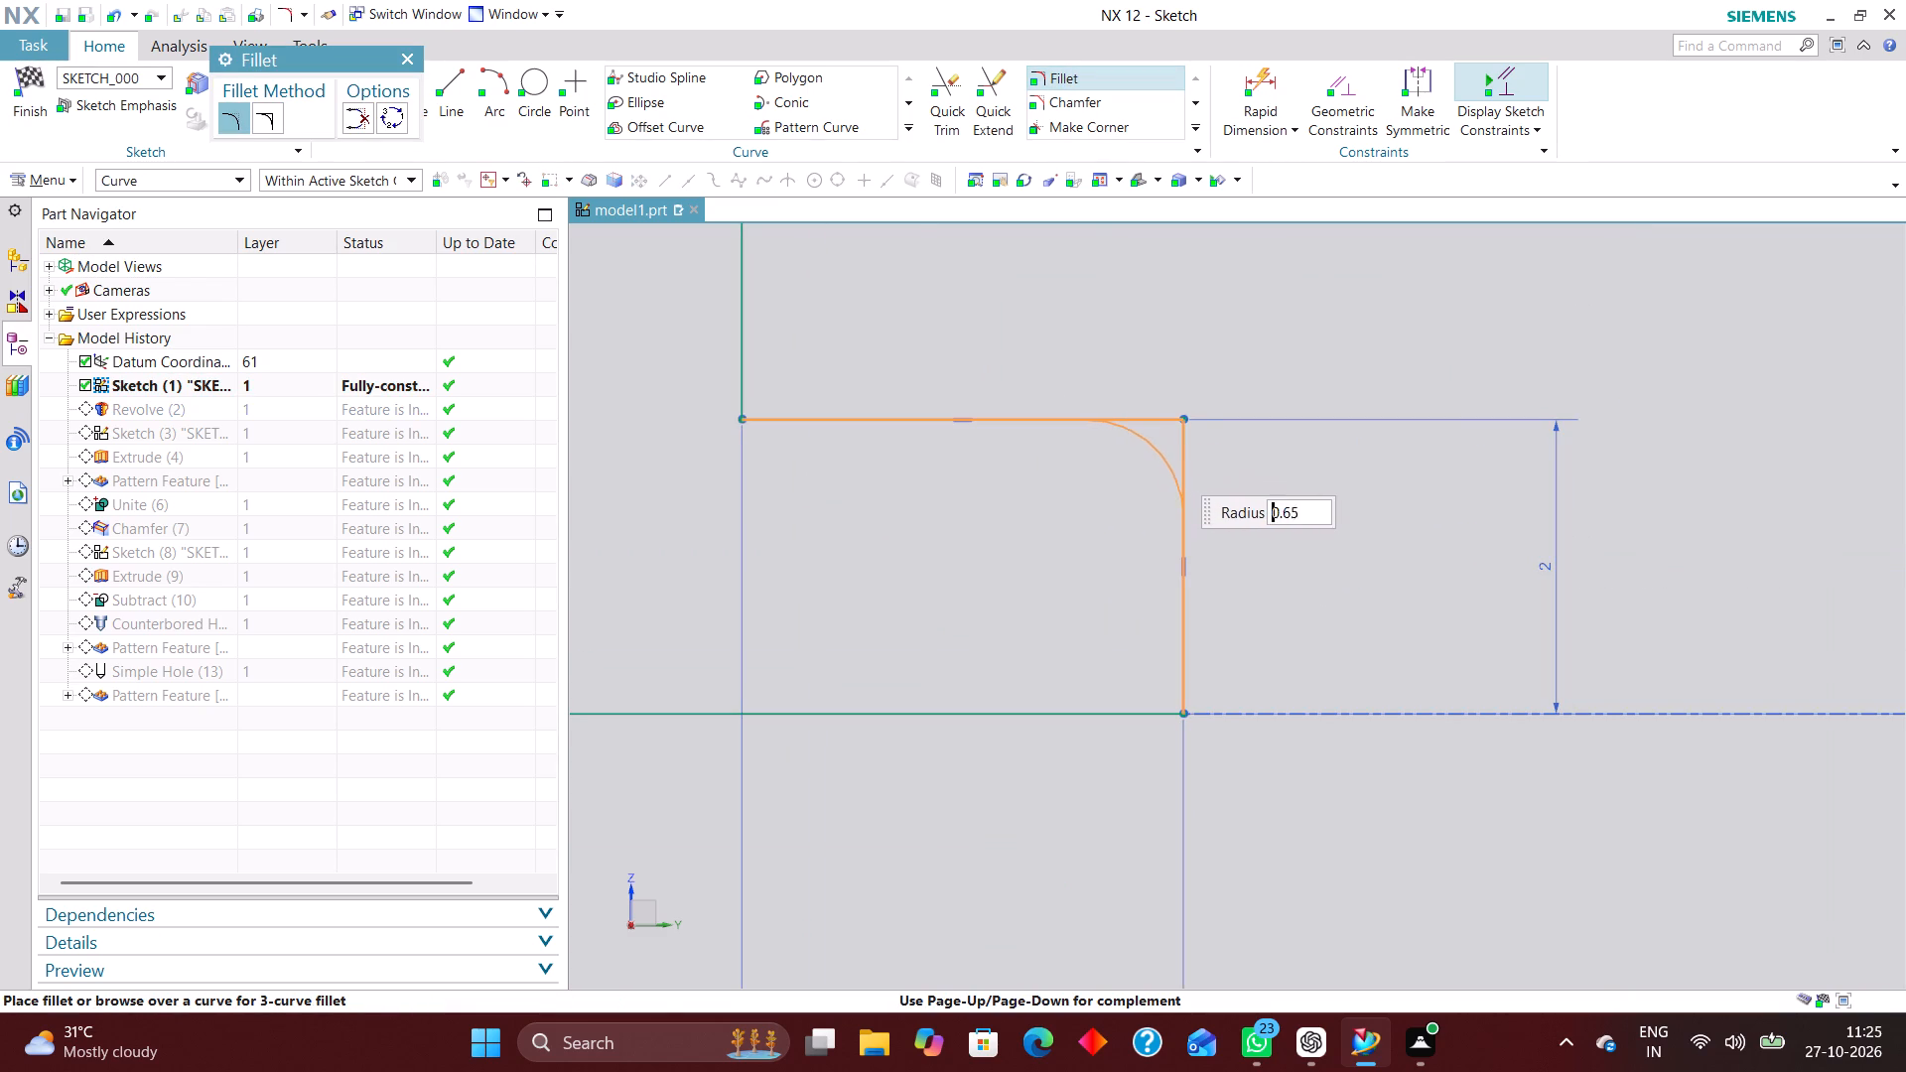
{"action": "key", "text": "1"}
{"action": "key", "text": "Return"}
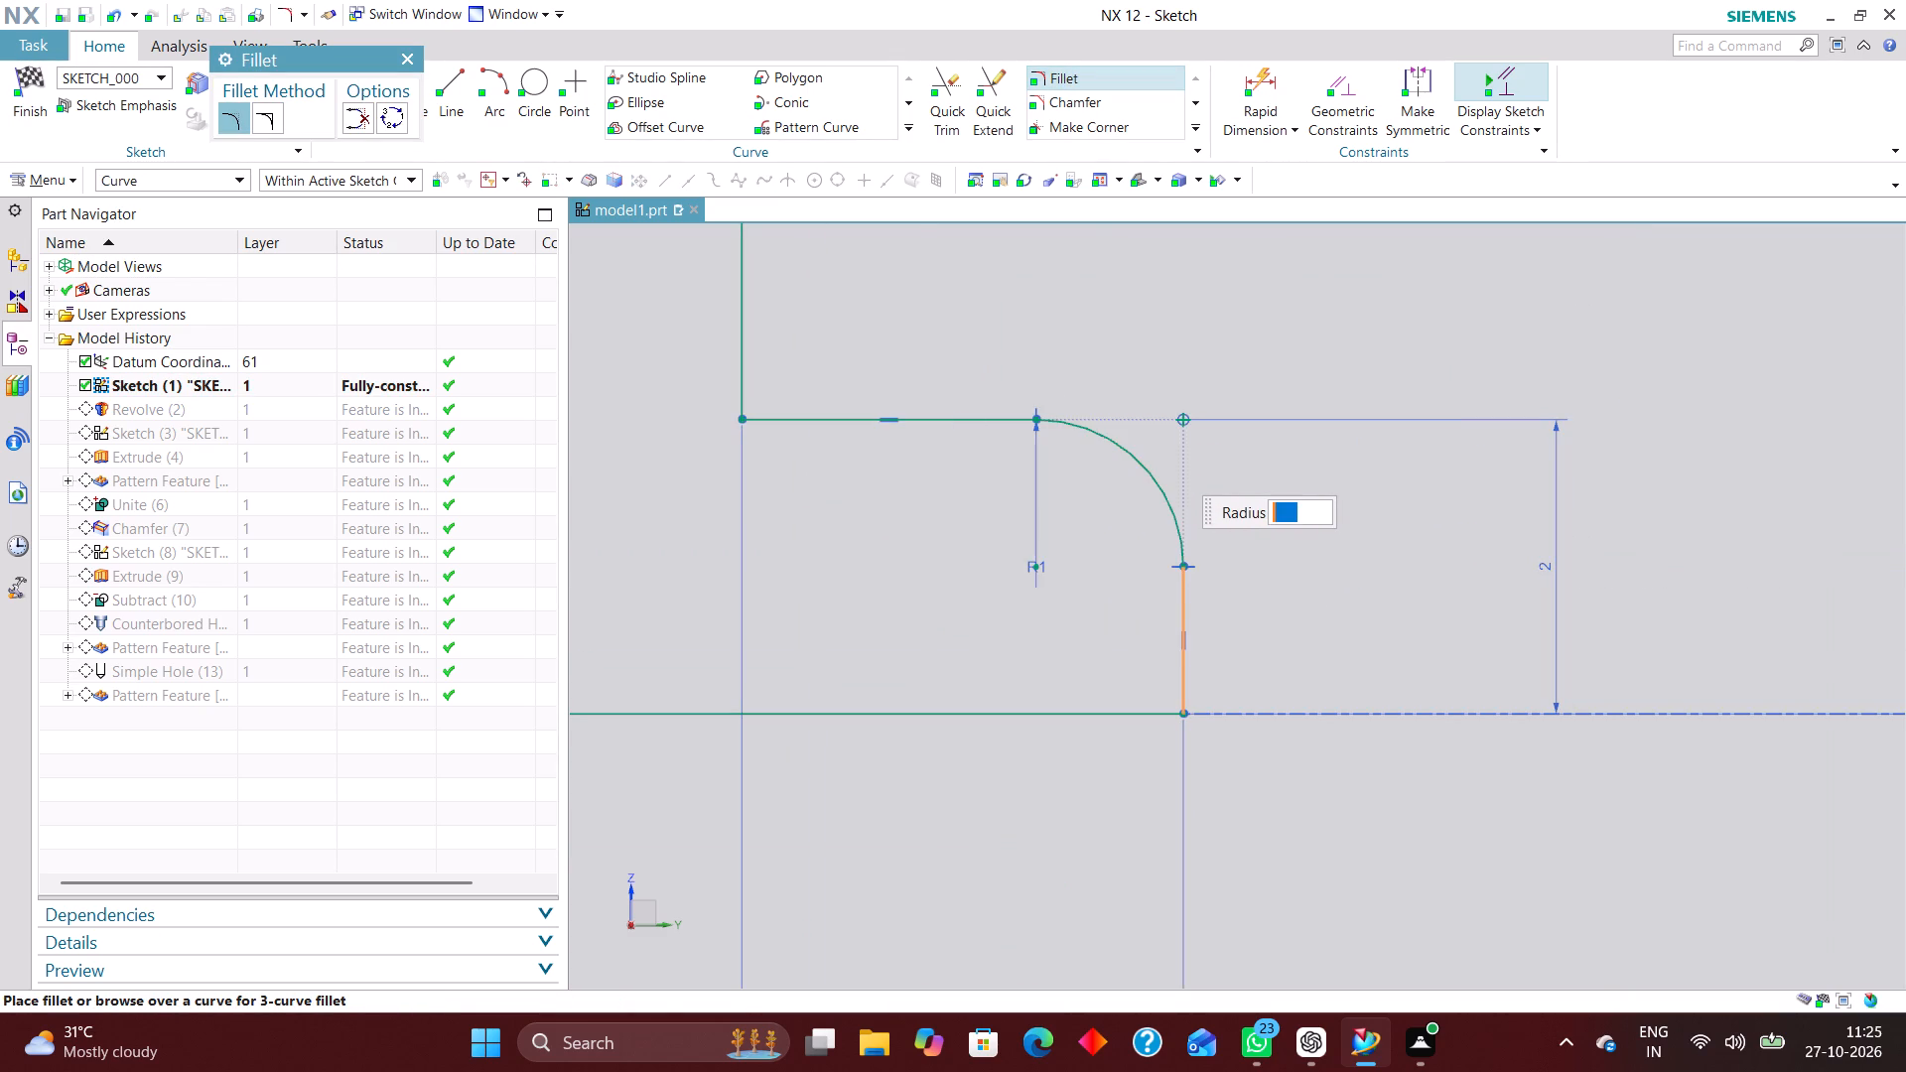
{"action": "left_click", "coordinate": [417, 53]}
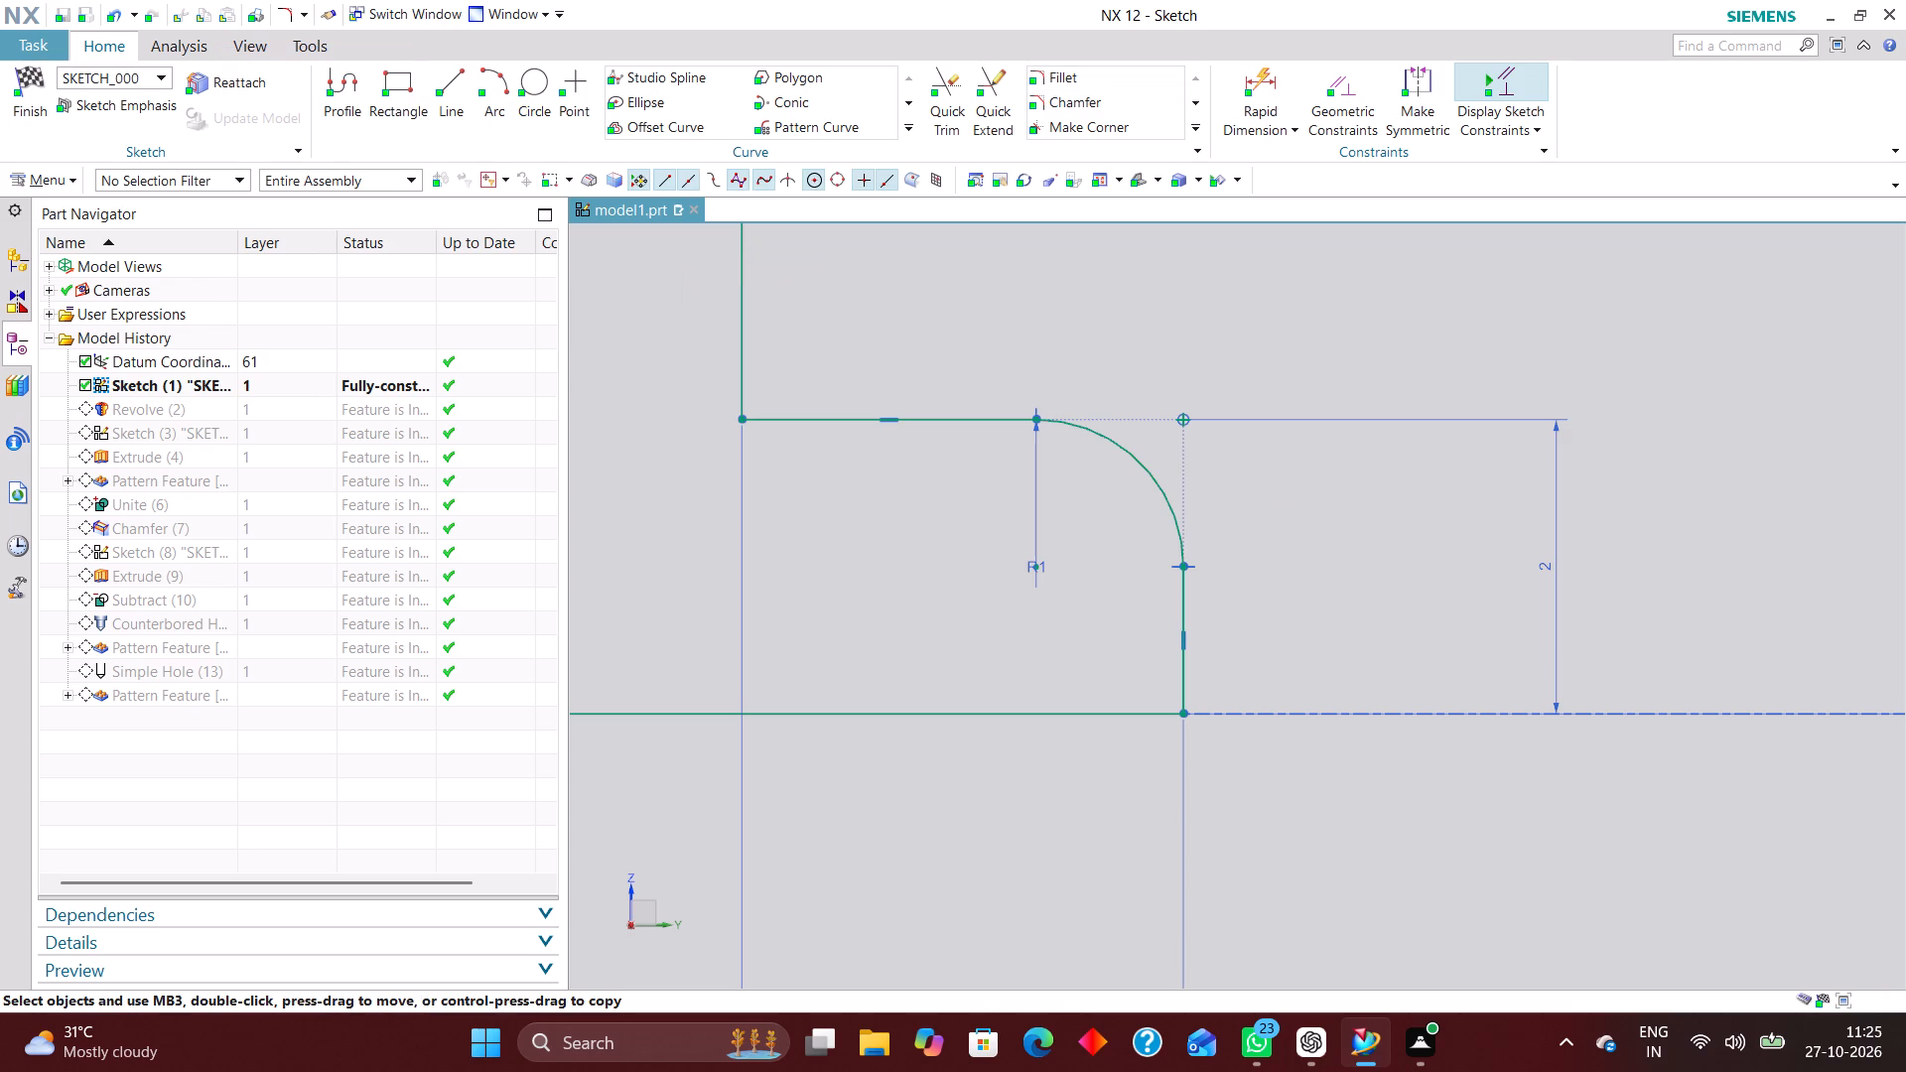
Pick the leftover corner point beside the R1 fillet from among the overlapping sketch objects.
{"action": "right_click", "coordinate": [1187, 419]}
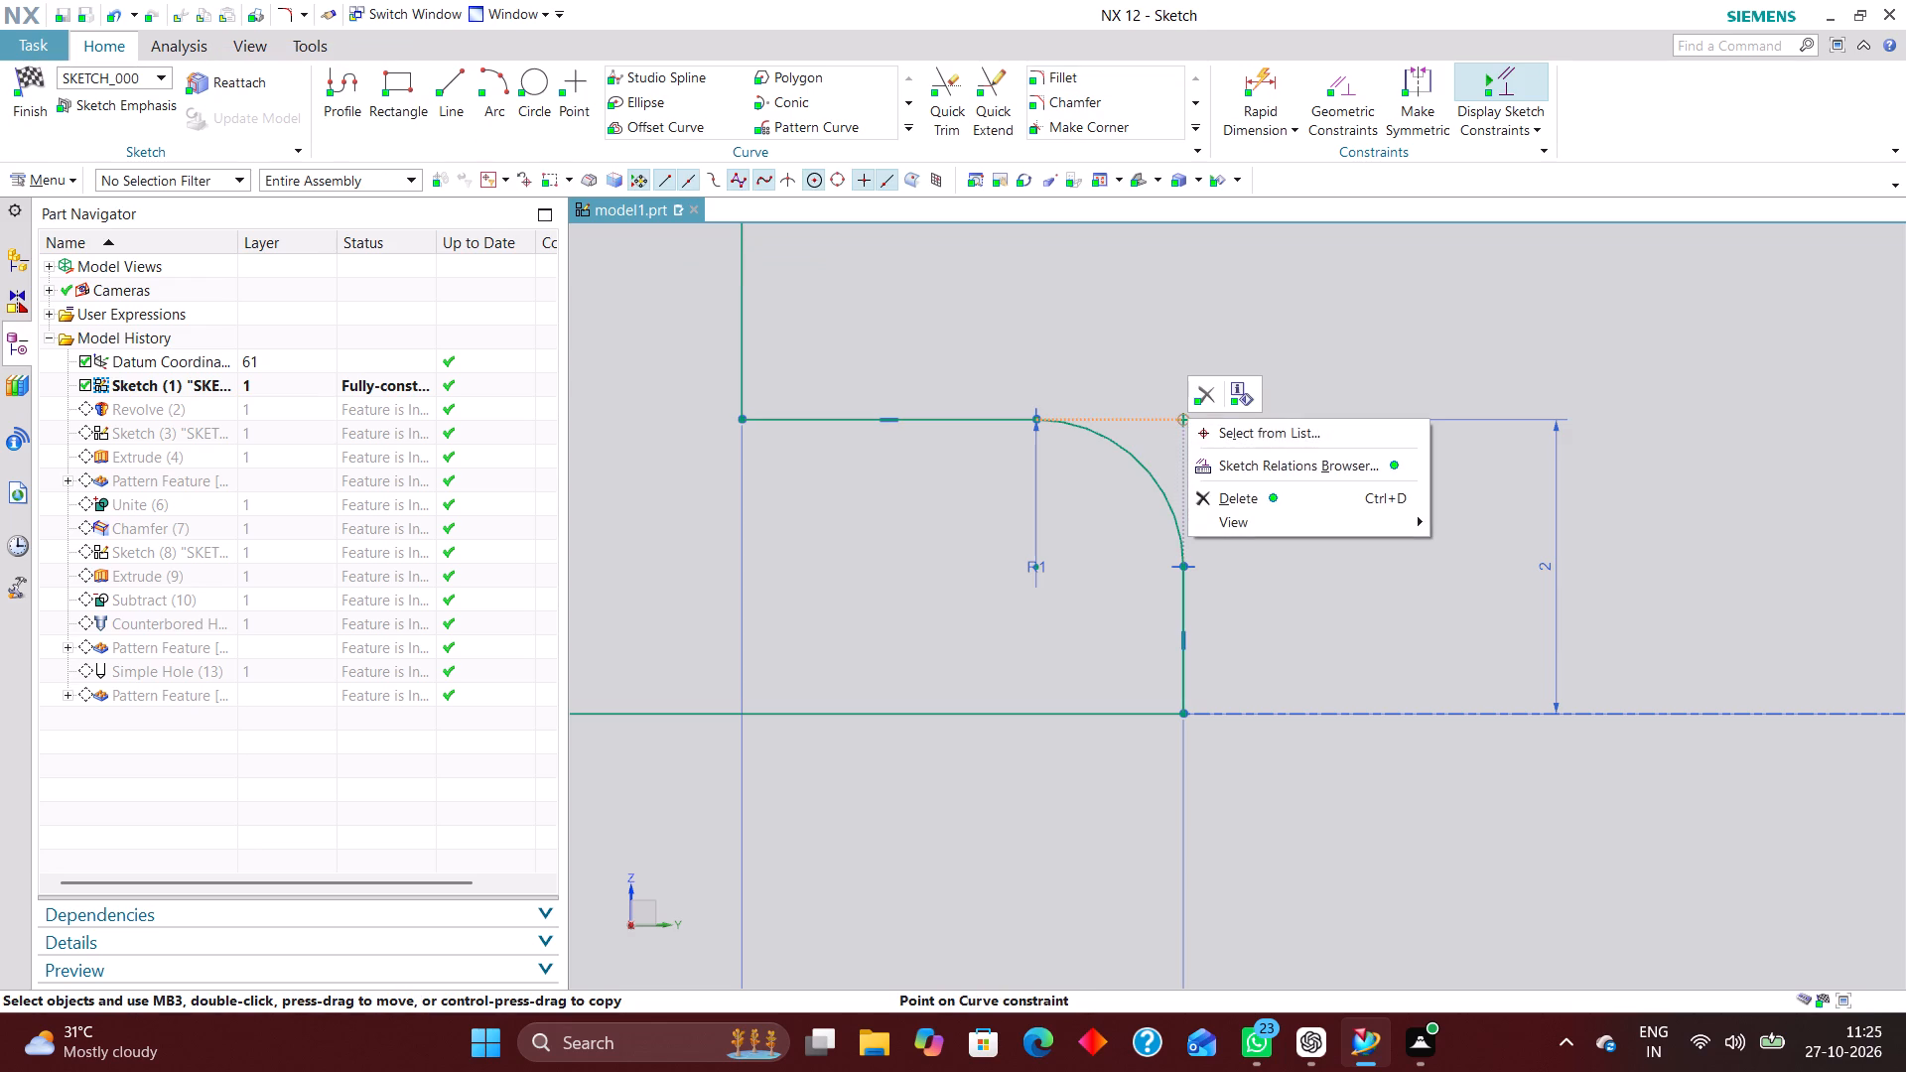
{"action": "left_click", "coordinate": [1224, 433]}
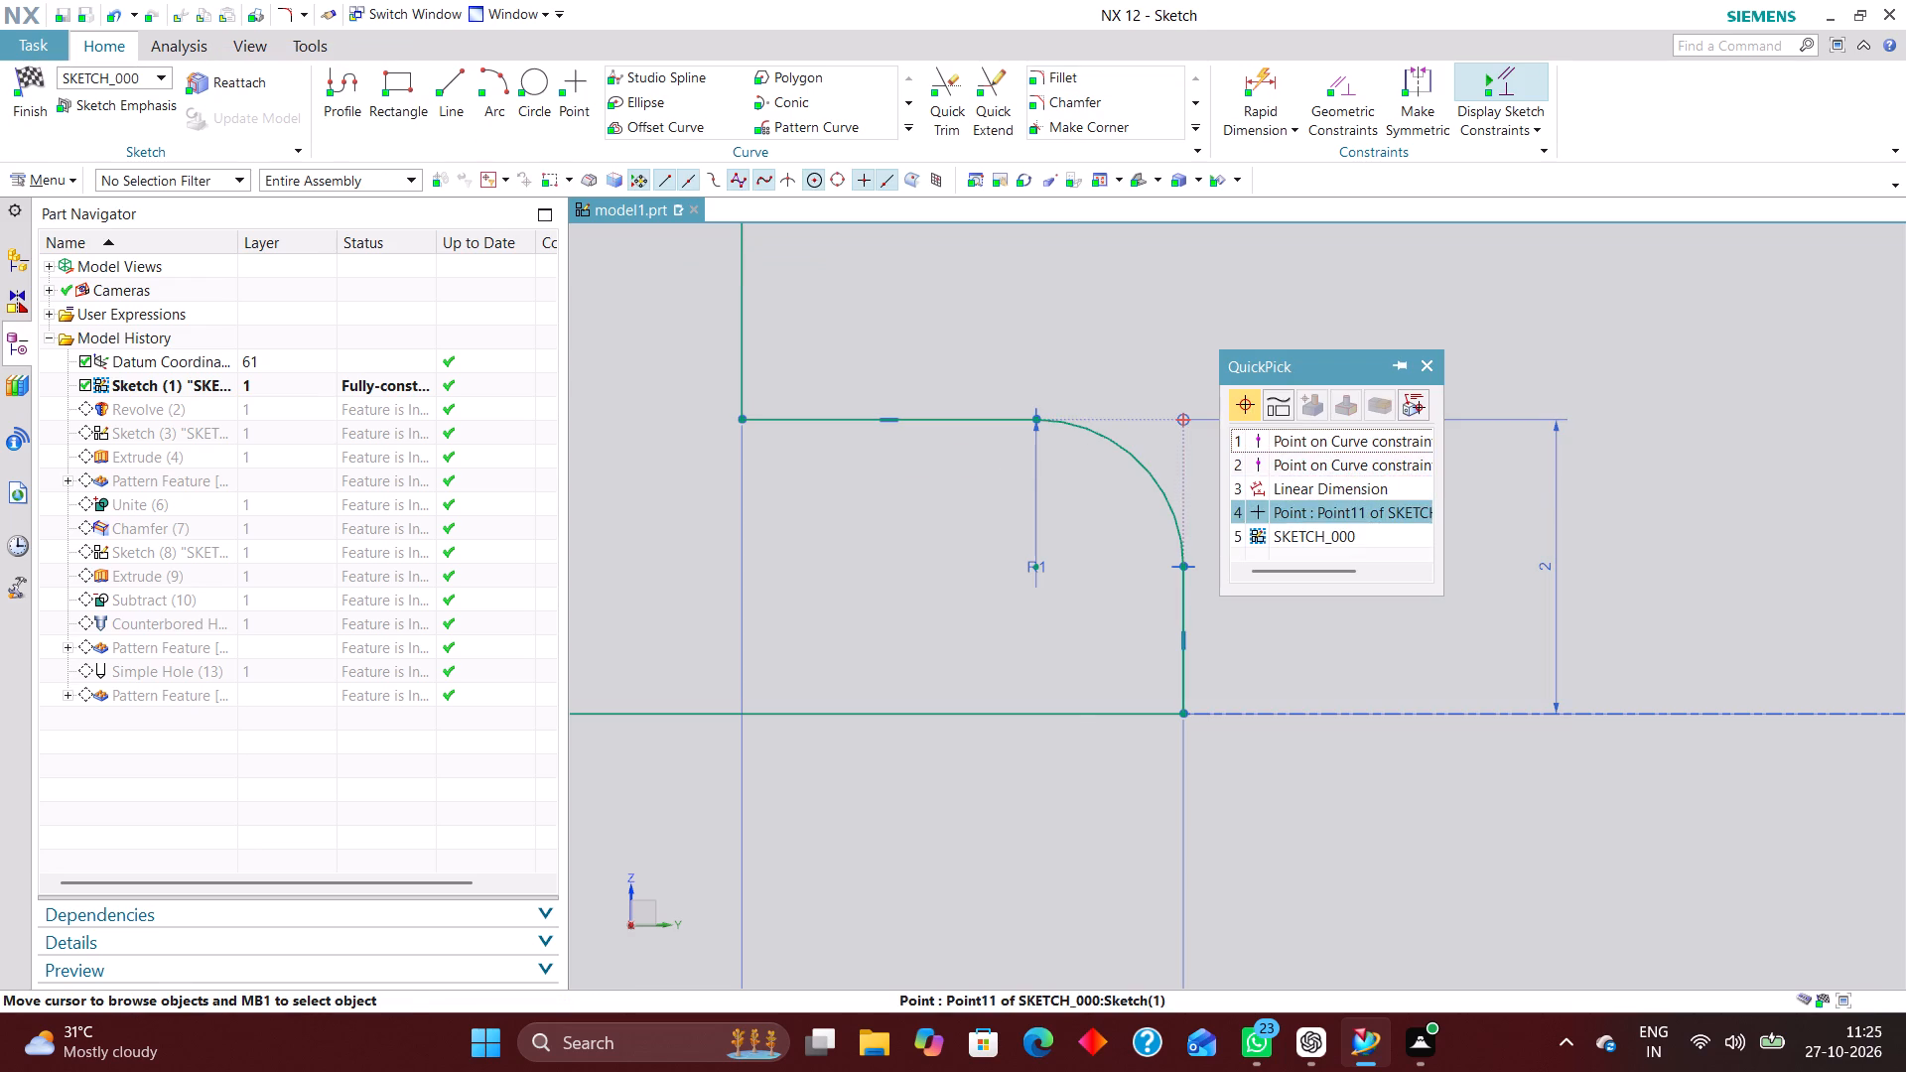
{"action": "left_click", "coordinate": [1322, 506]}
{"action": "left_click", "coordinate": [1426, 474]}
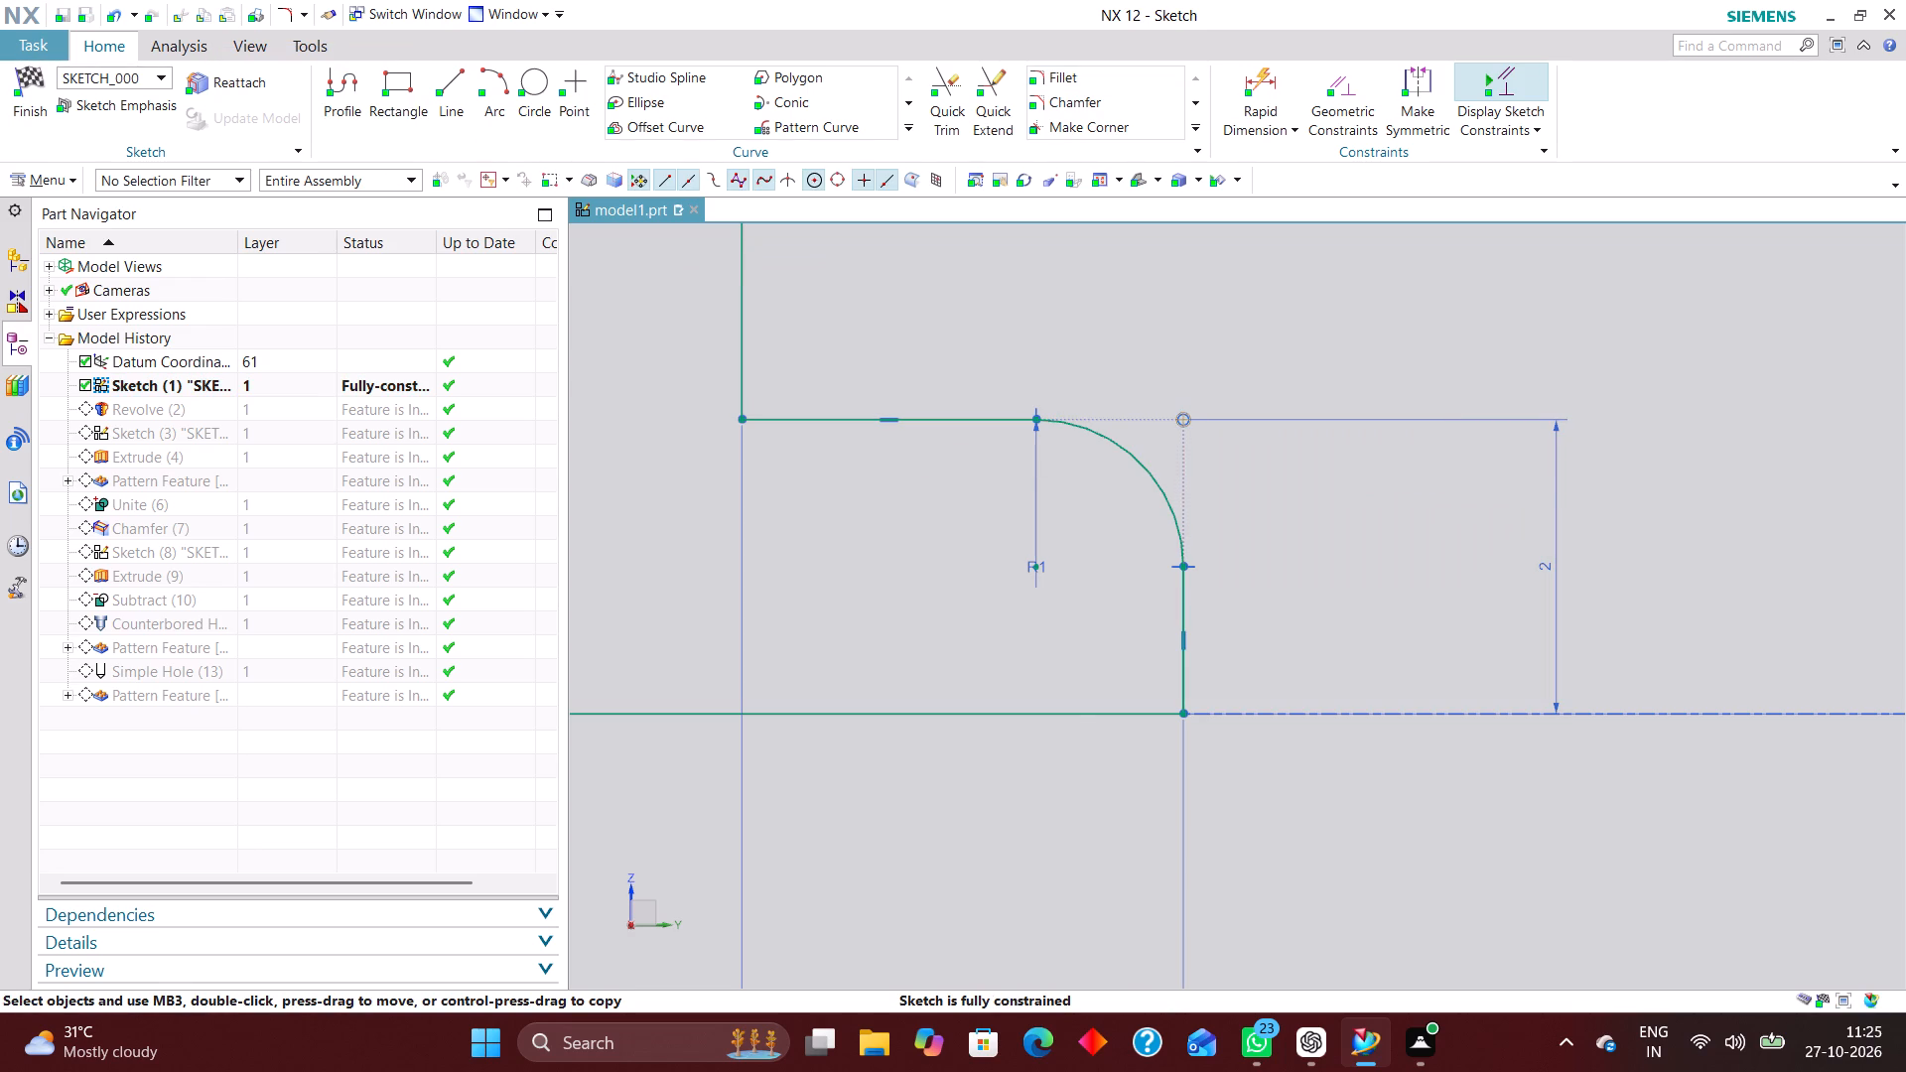
Finish the profile sketch and update the fixture model.
{"action": "scroll", "coordinate": [1372, 610], "scroll_direction": "down", "scroll_amount": 8}
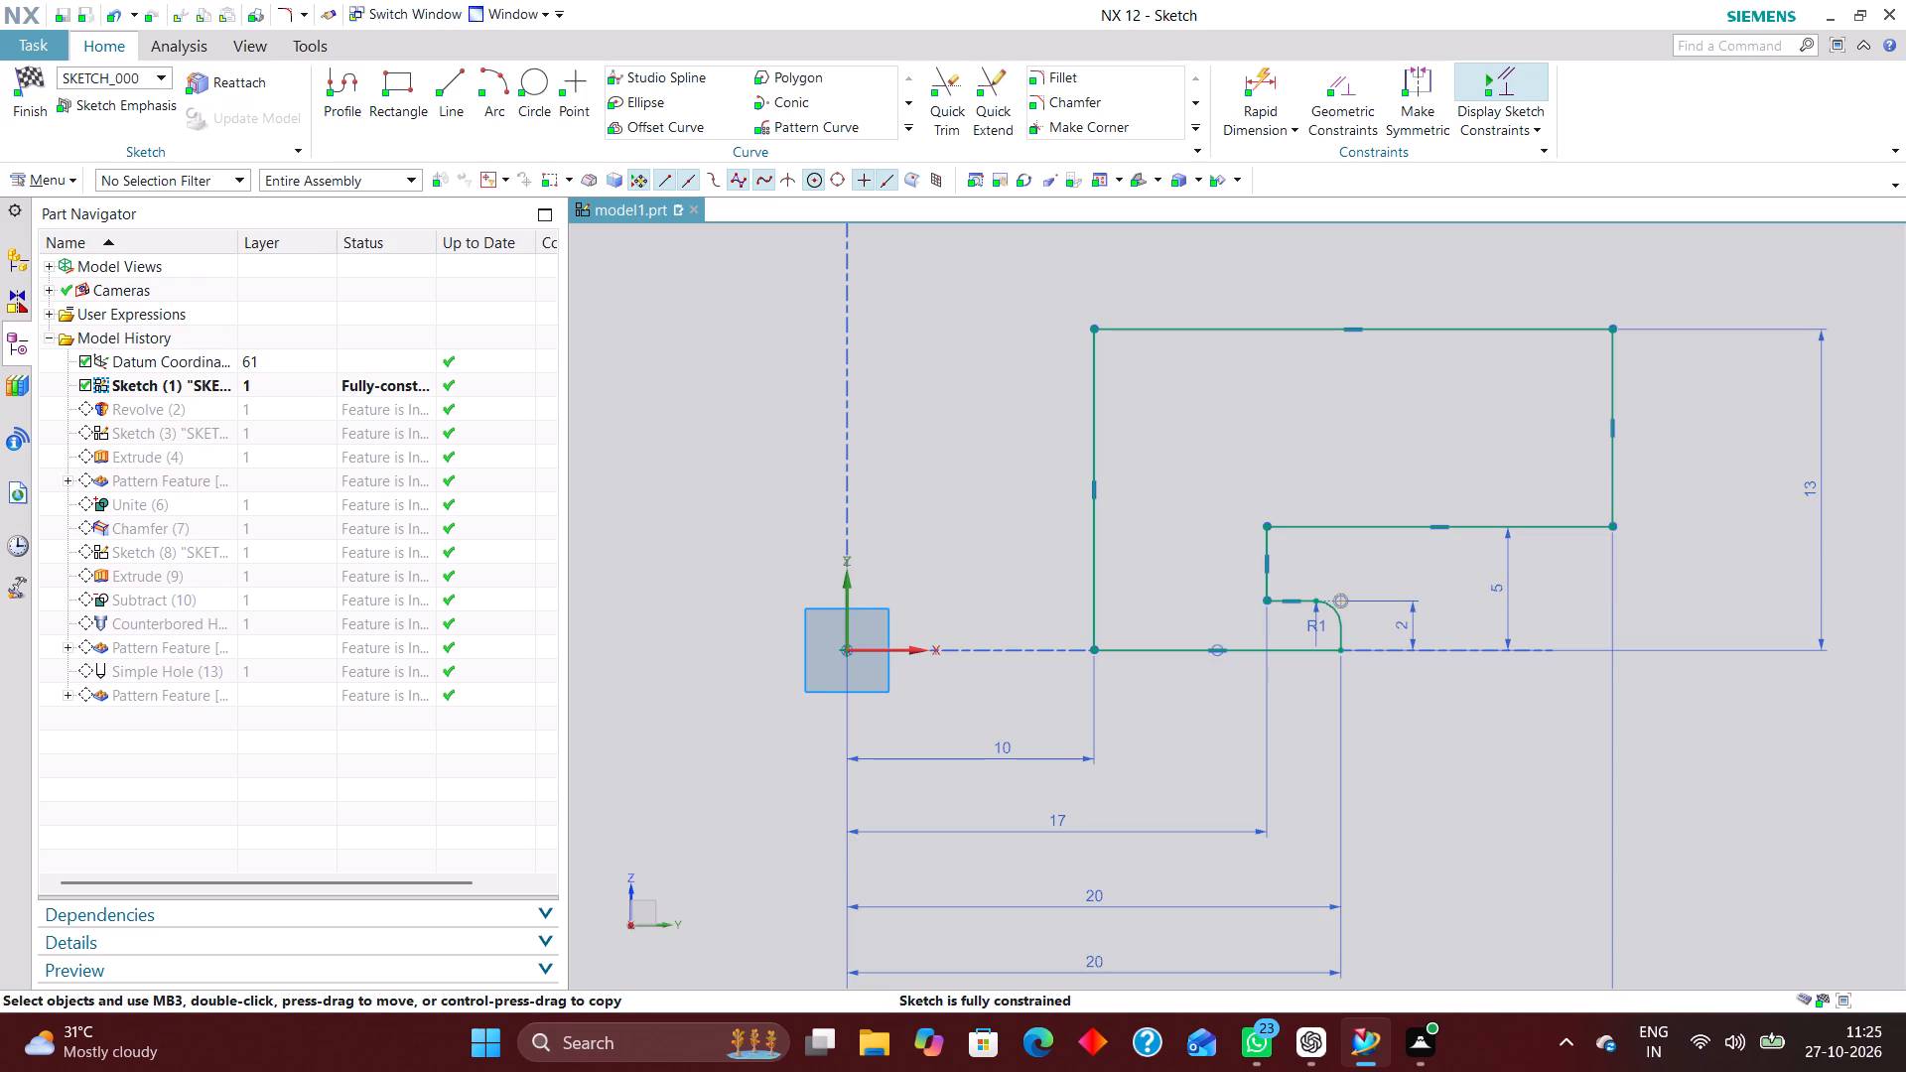
{"action": "left_click", "coordinate": [35, 67]}
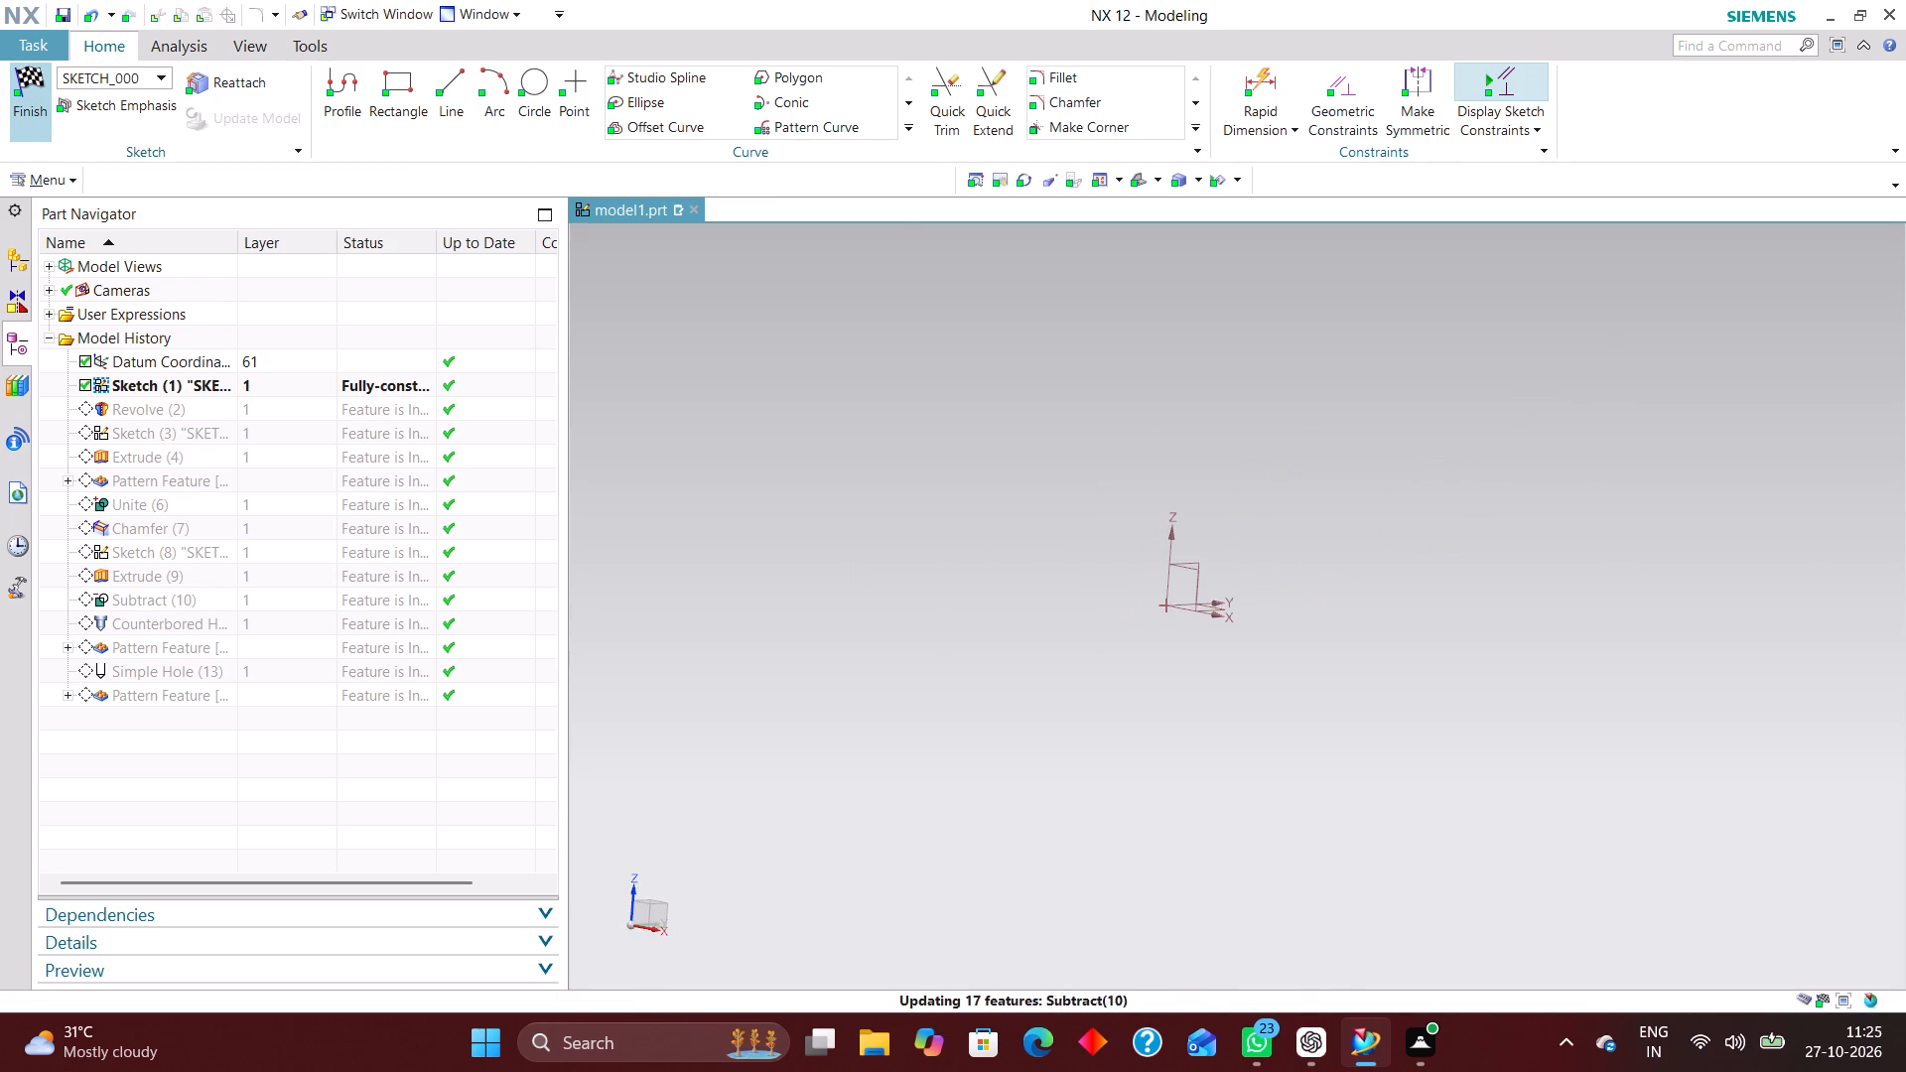
Examine the fixture's underside around the filleted bottom flange, then return to the isometric view.
{"action": "middle_click_drag", "start_coordinate": [1448, 693], "coordinate": [1456, 676]}
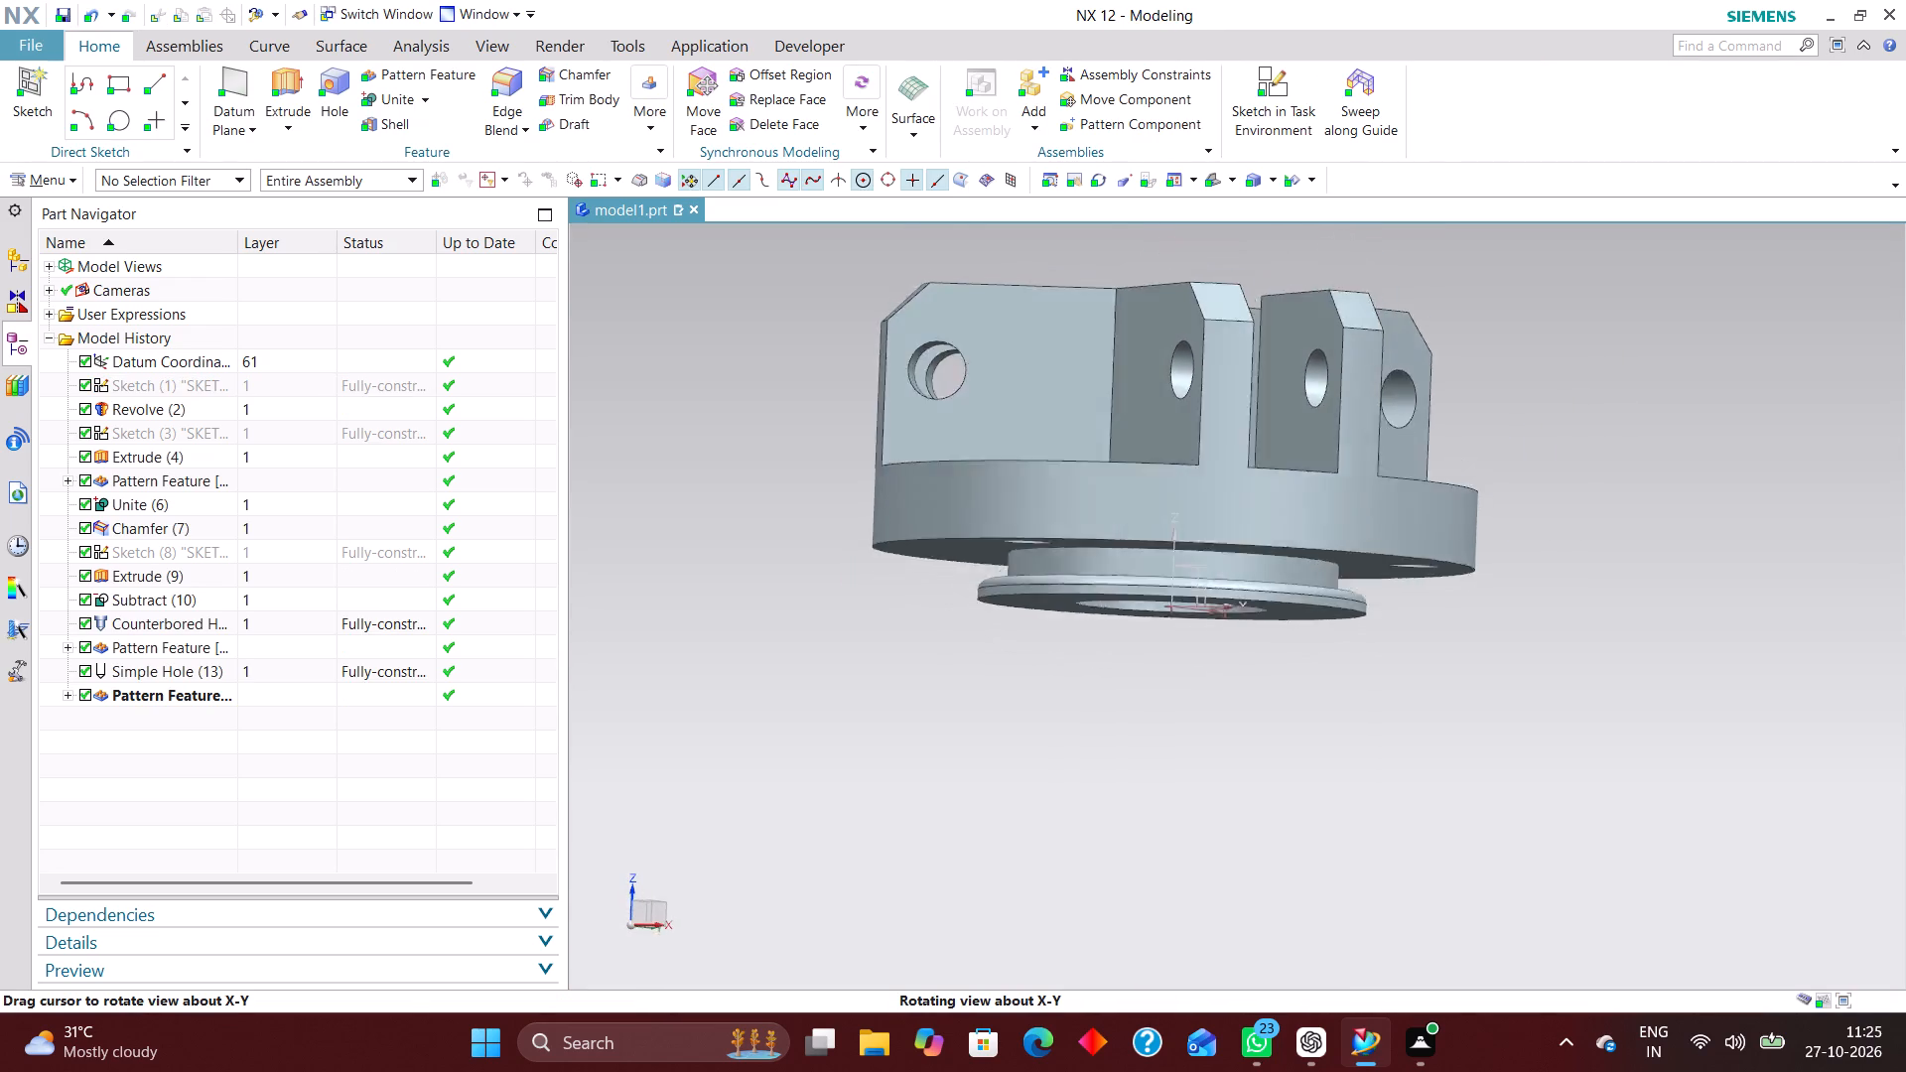
{"action": "middle_click_drag", "start_coordinate": [1456, 676], "coordinate": [1463, 665]}
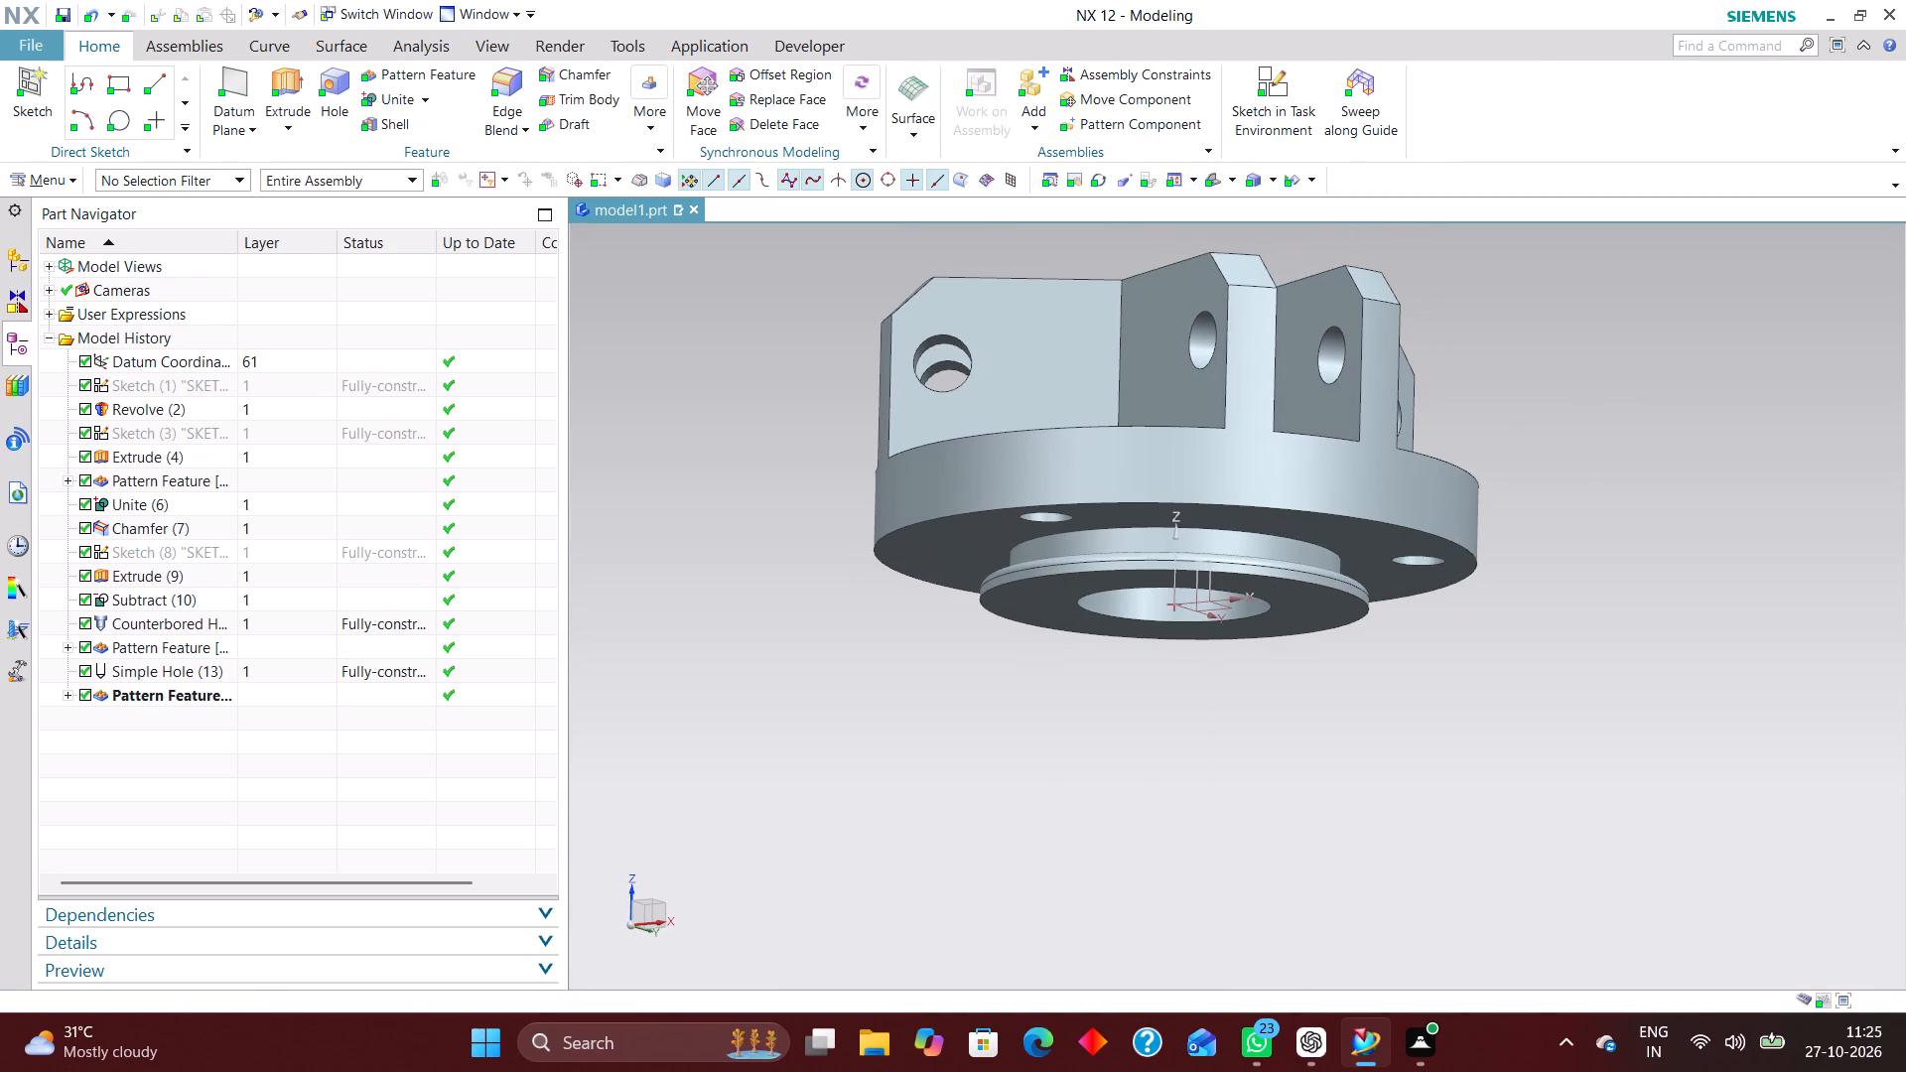
{"action": "scroll", "coordinate": [1550, 799], "scroll_direction": "up", "scroll_amount": 1}
{"action": "middle_click_drag", "start_coordinate": [1554, 776], "coordinate": [1557, 757]}
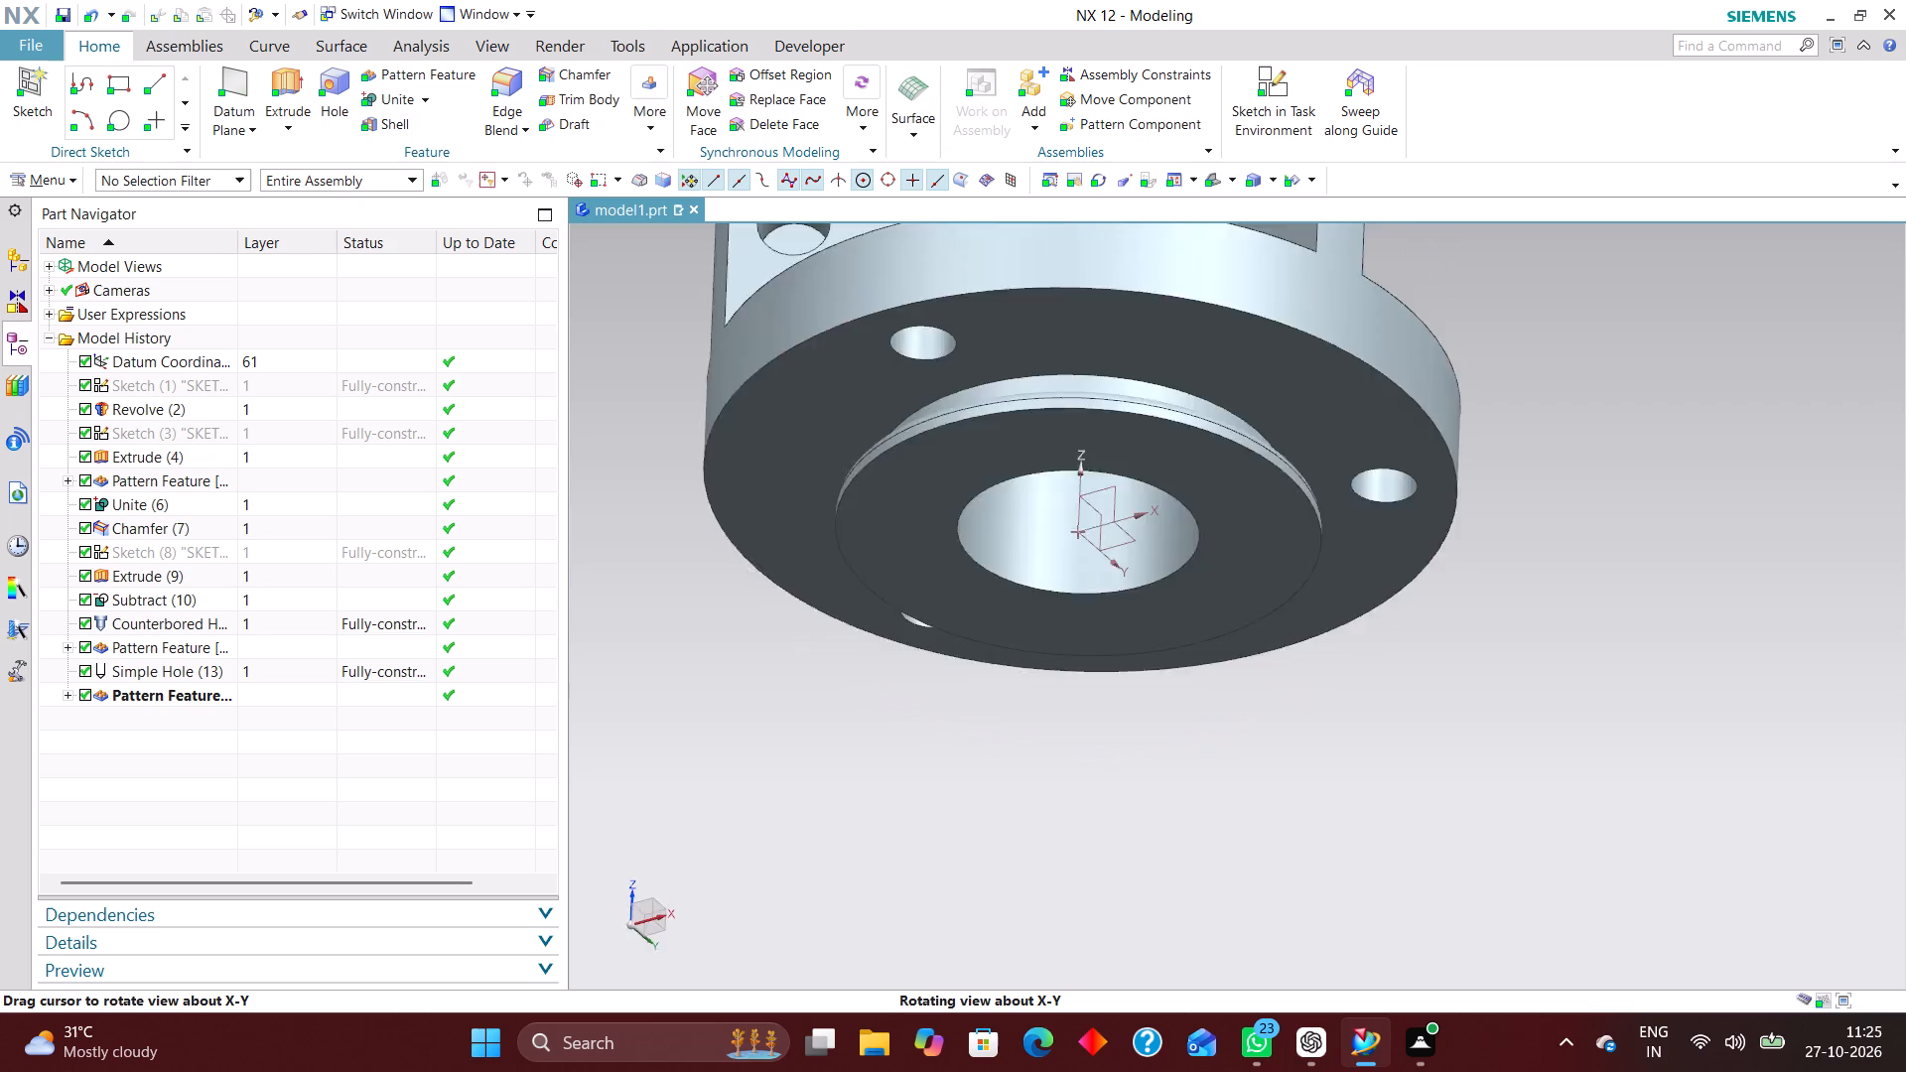
{"action": "middle_click_drag", "start_coordinate": [1557, 757], "coordinate": [1569, 739]}
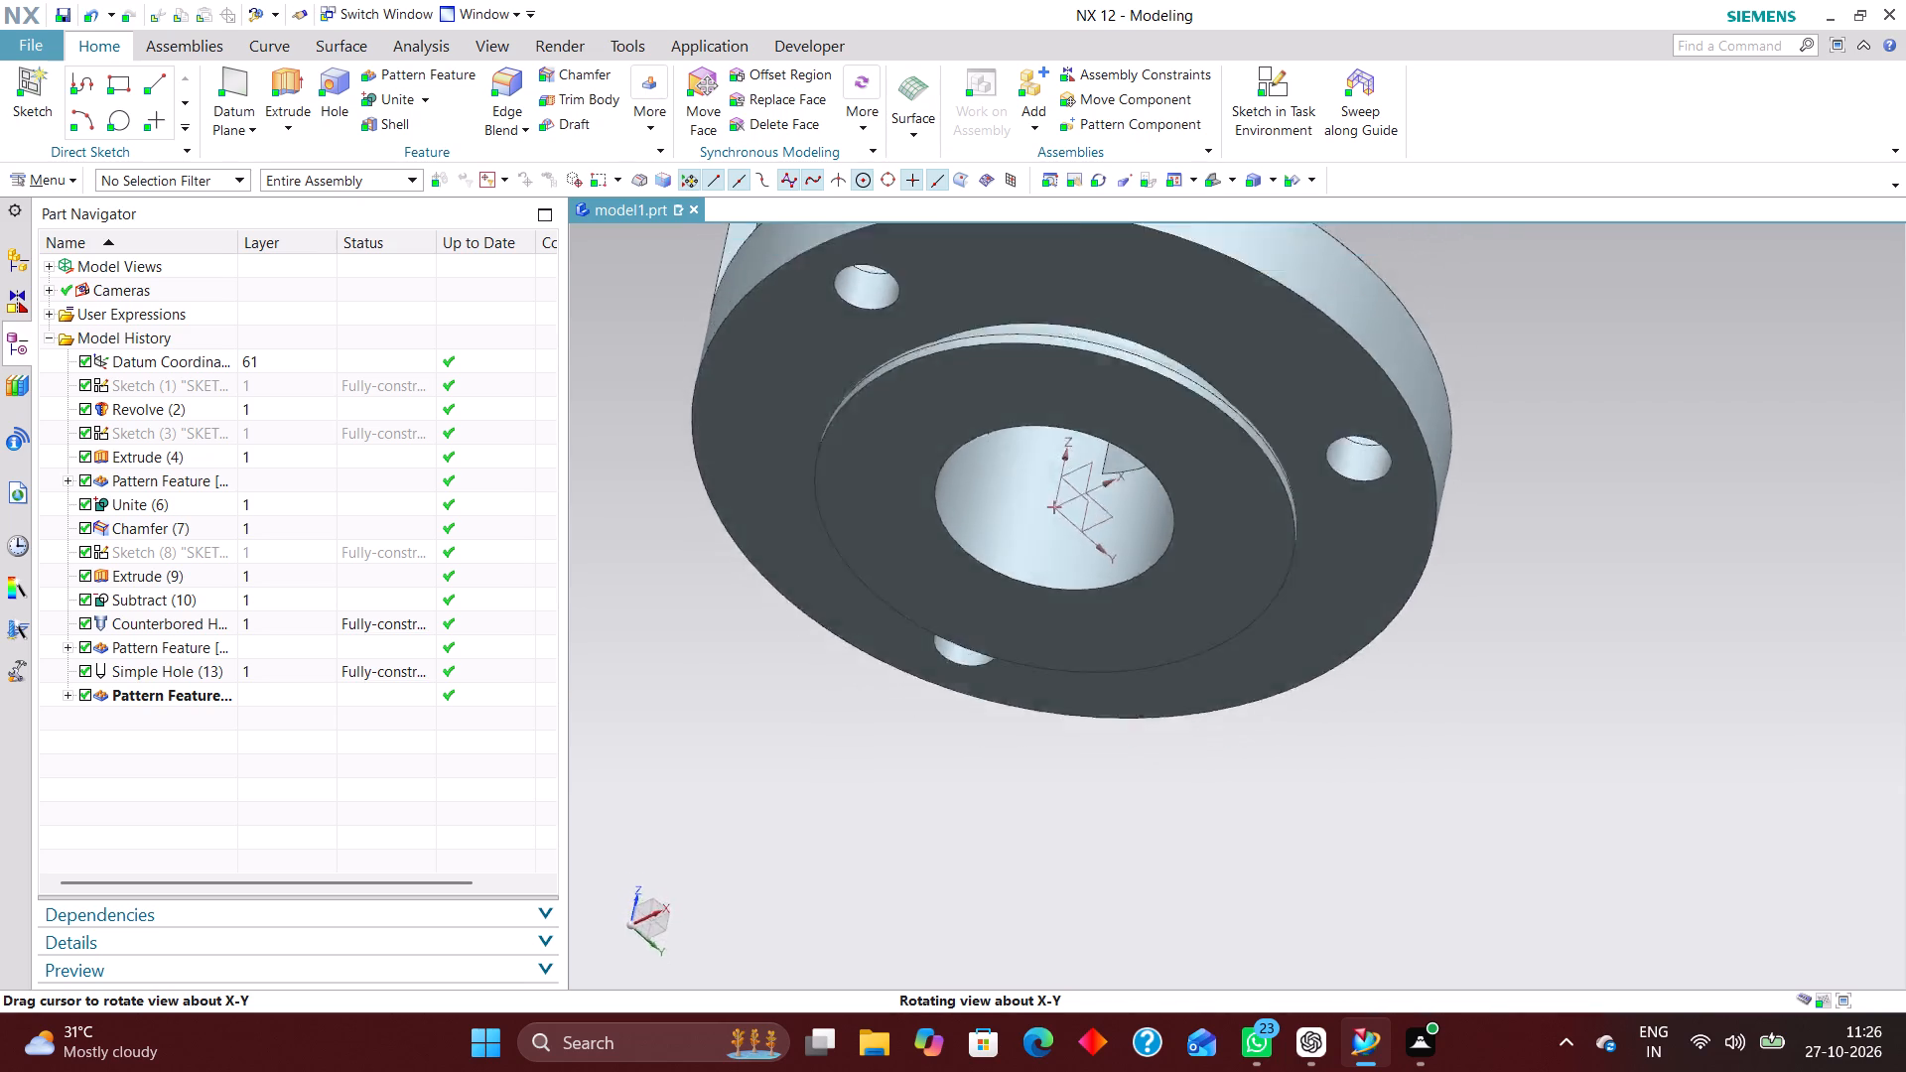
{"action": "middle_click_drag", "start_coordinate": [1569, 739], "coordinate": [1563, 832]}
{"action": "scroll", "coordinate": [1555, 854], "scroll_direction": "up", "scroll_amount": 3}
{"action": "scroll", "coordinate": [1555, 861], "scroll_direction": "down", "scroll_amount": 4}
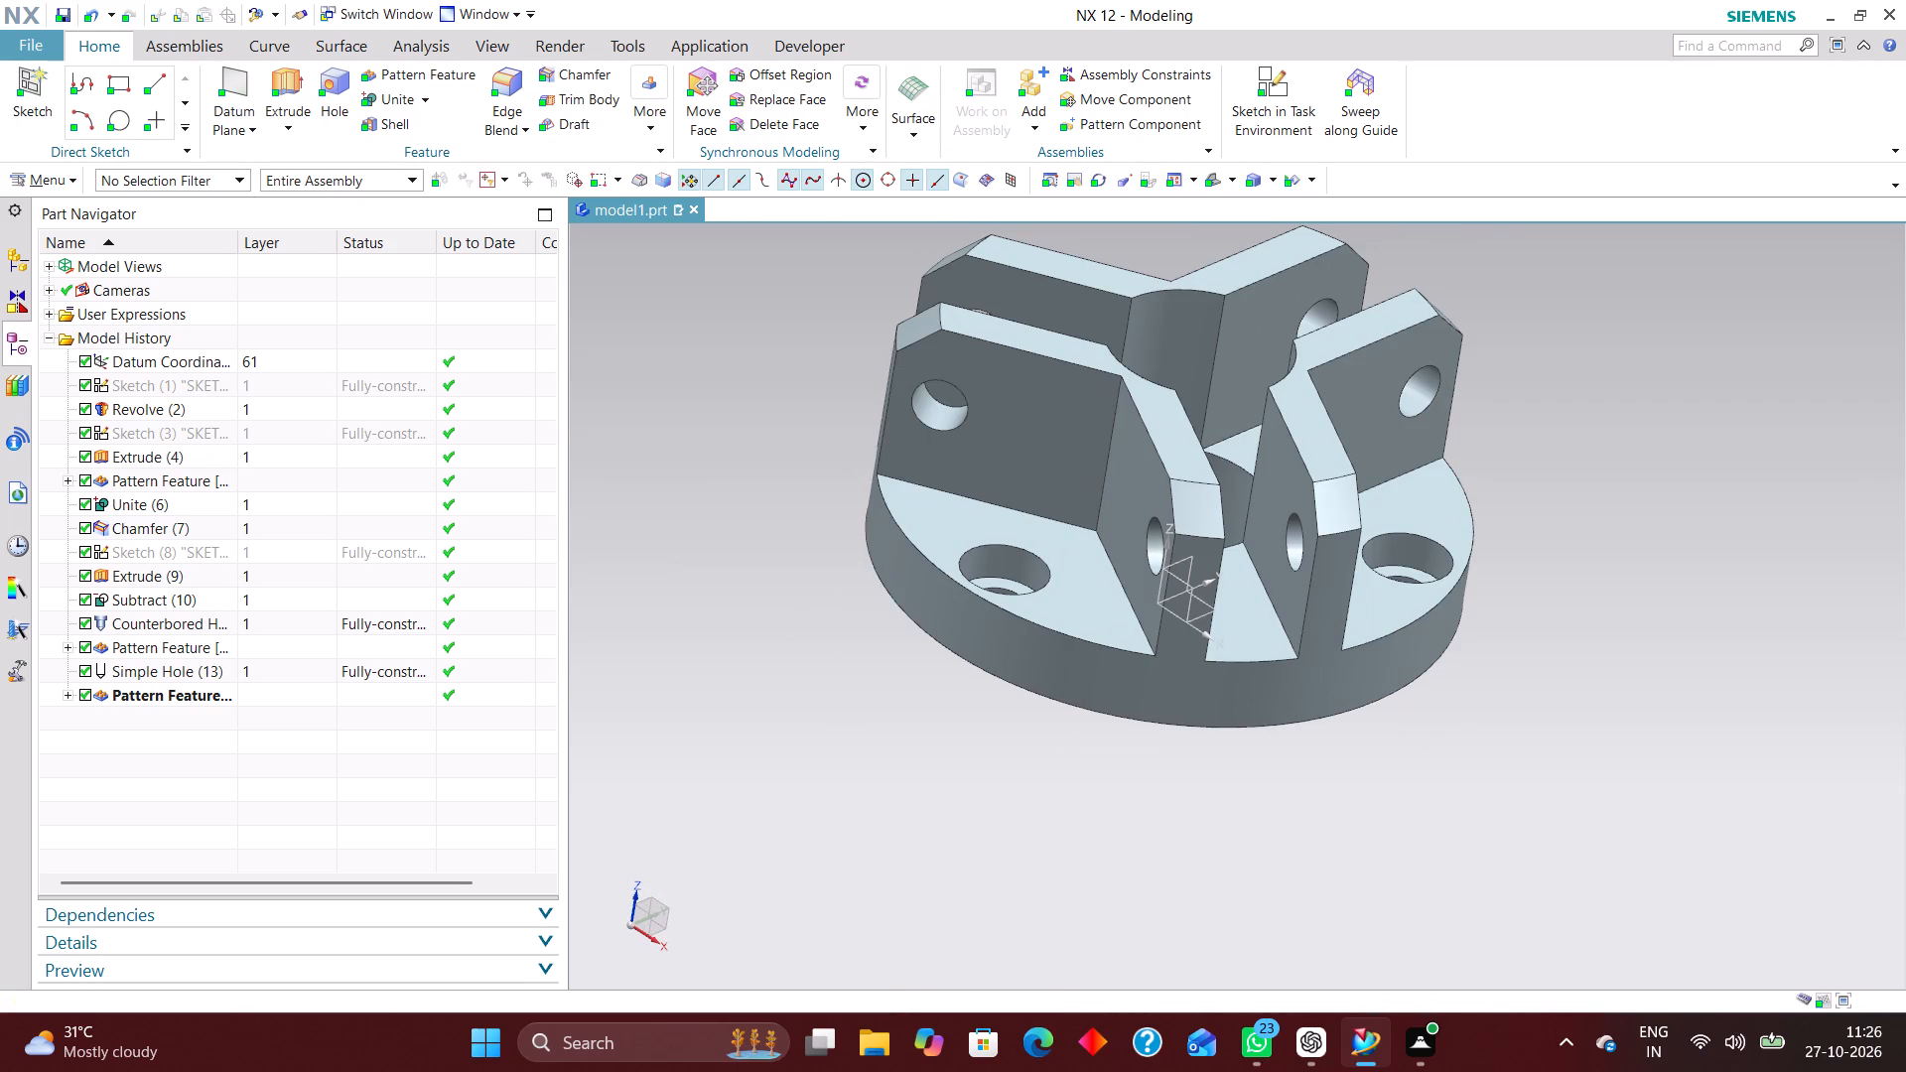
{"action": "key", "text": "End"}
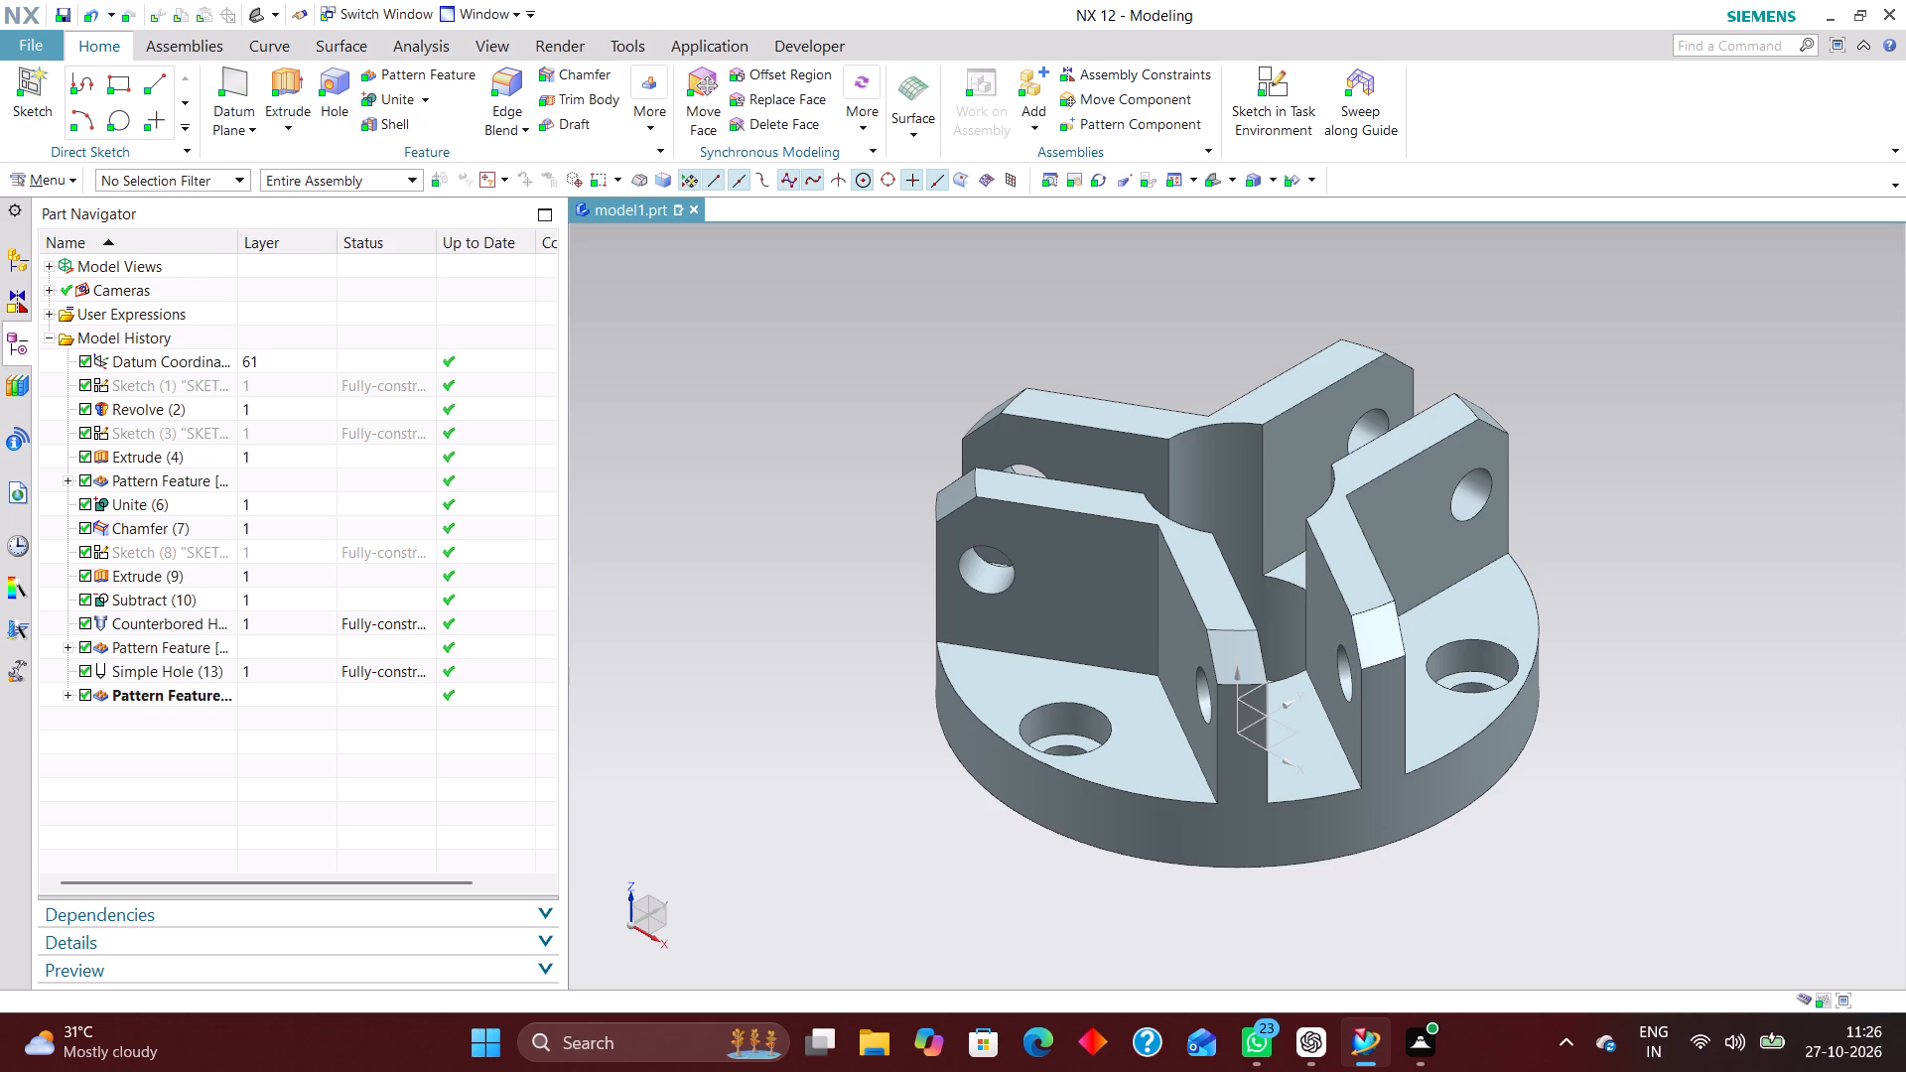
Reopen the revolve profile sketch and draw two horizontal lines across the bore edge plus a vertical line crossing both inside the profile.
{"action": "left_click", "coordinate": [304, 380]}
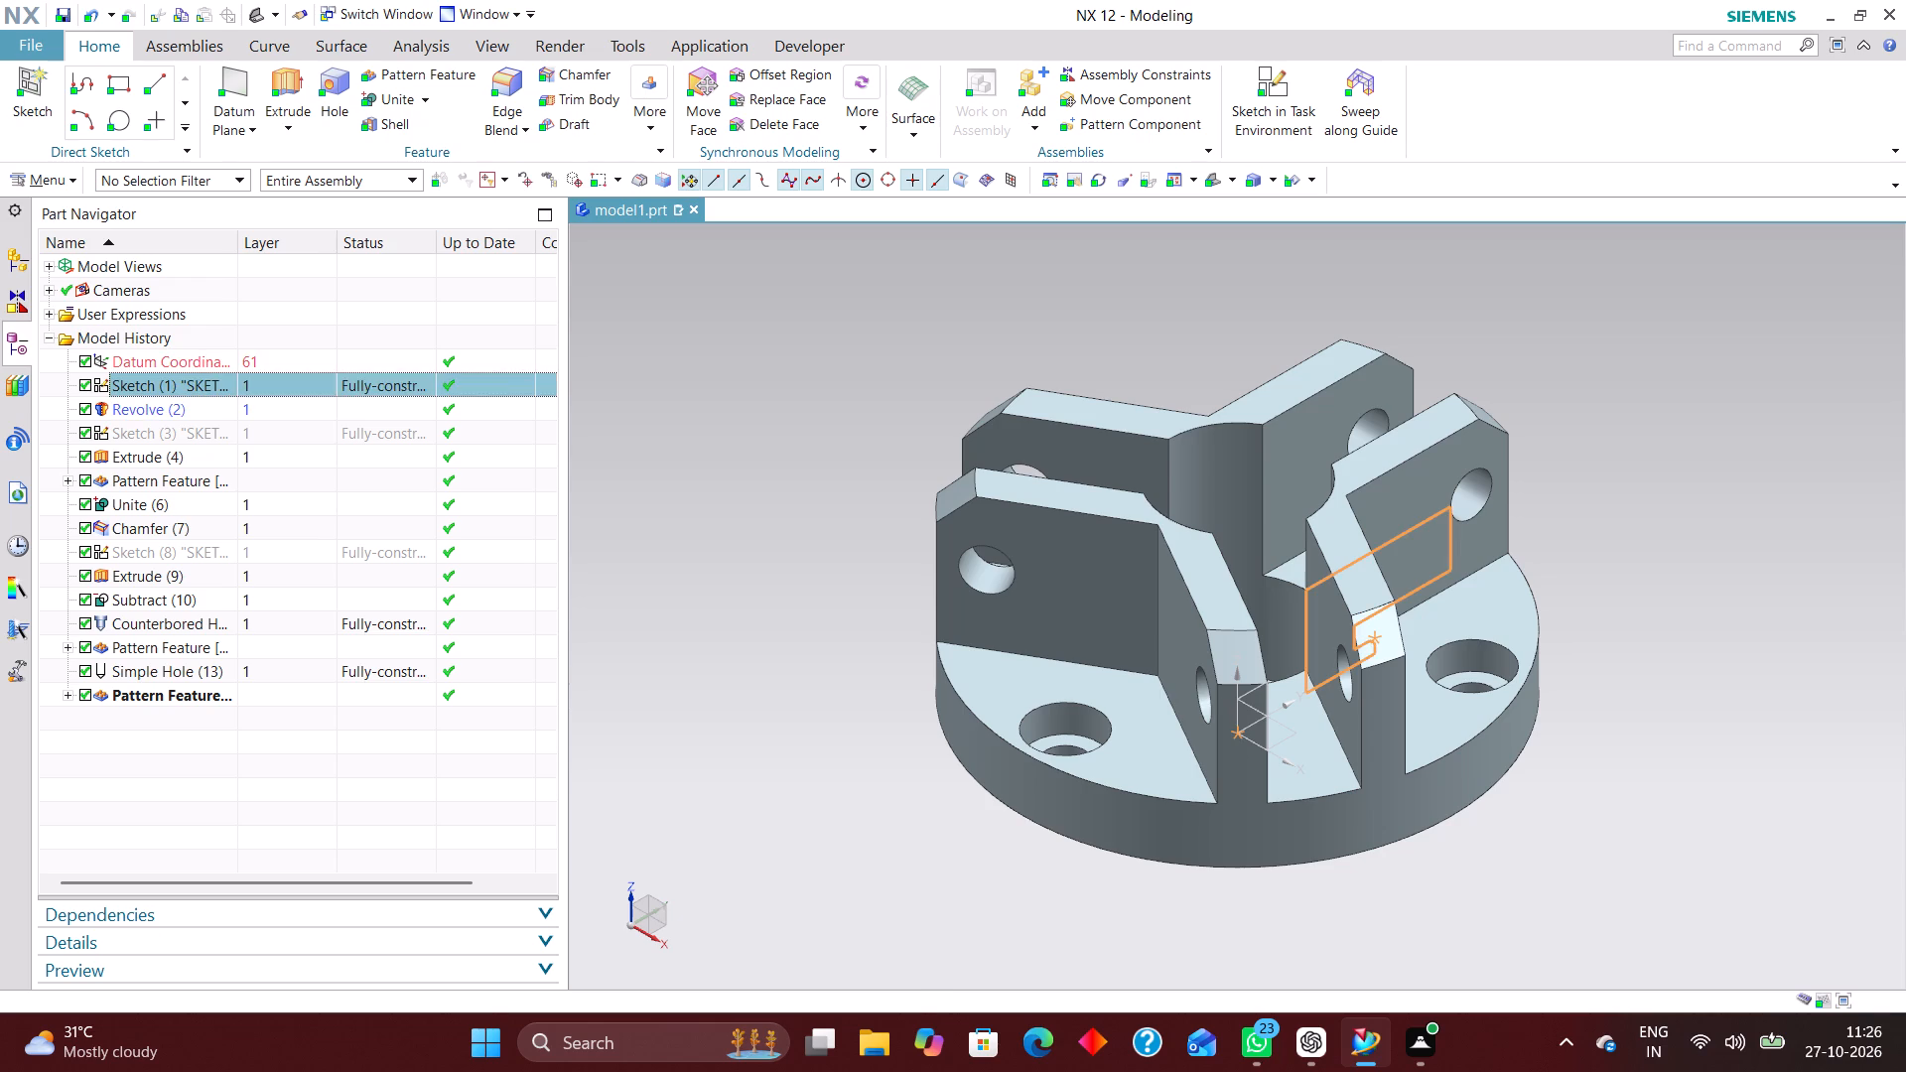
{"action": "right_click", "coordinate": [305, 384]}
{"action": "left_click", "coordinate": [402, 501]}
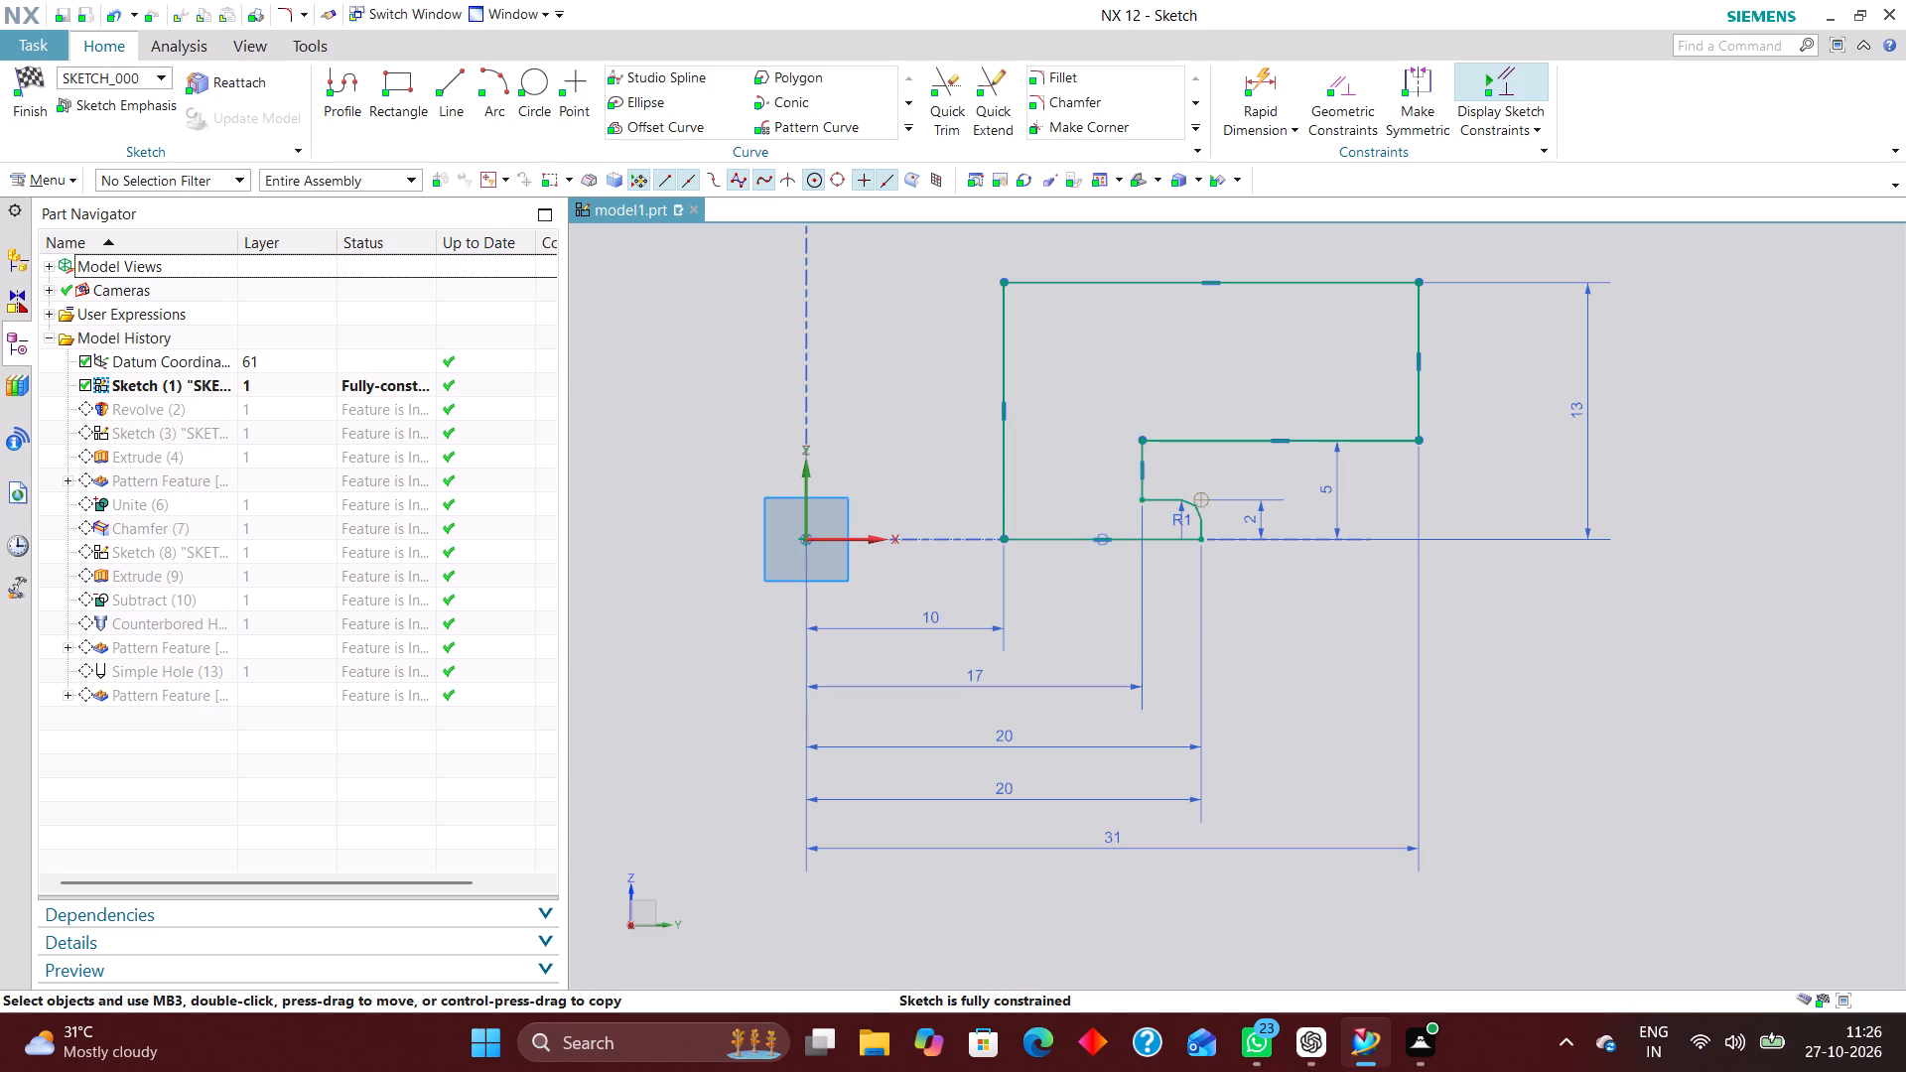
{"action": "scroll", "coordinate": [987, 434], "scroll_direction": "up", "scroll_amount": 2}
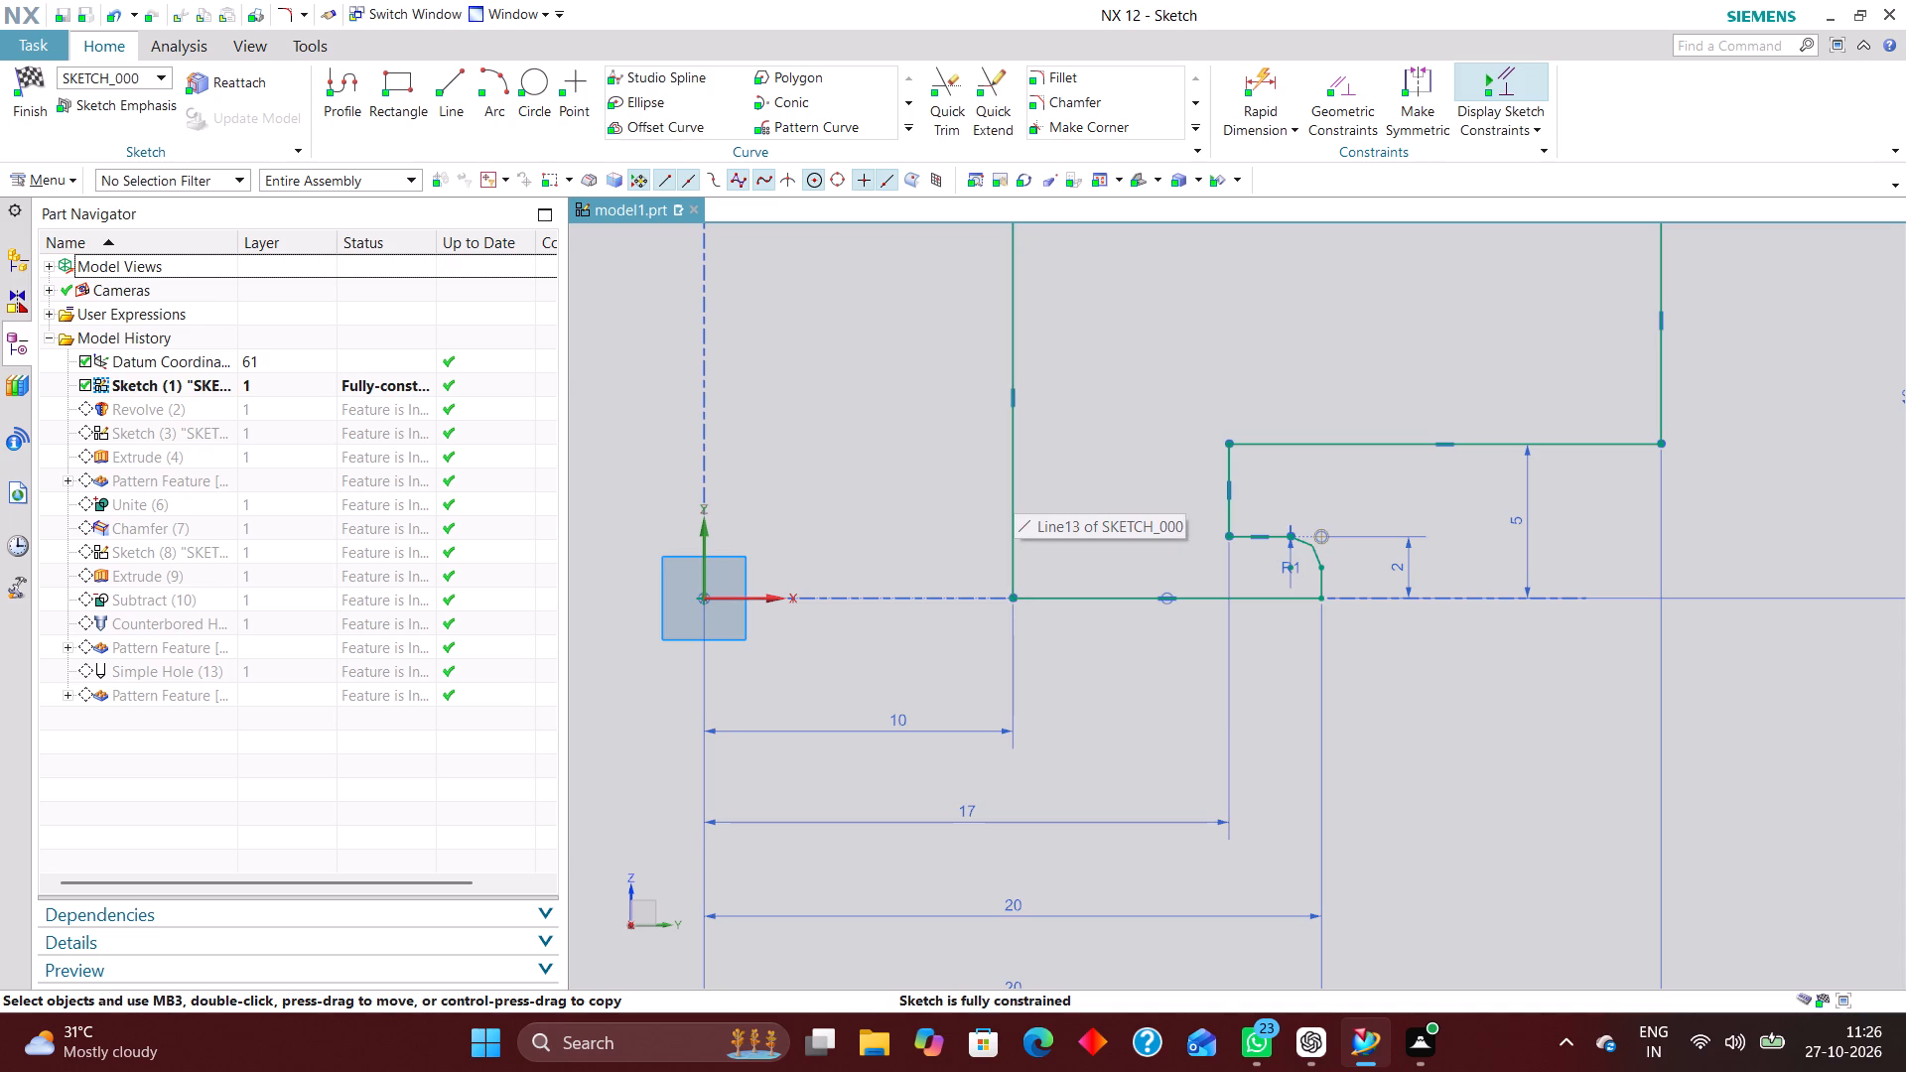
{"action": "left_click", "coordinate": [457, 80]}
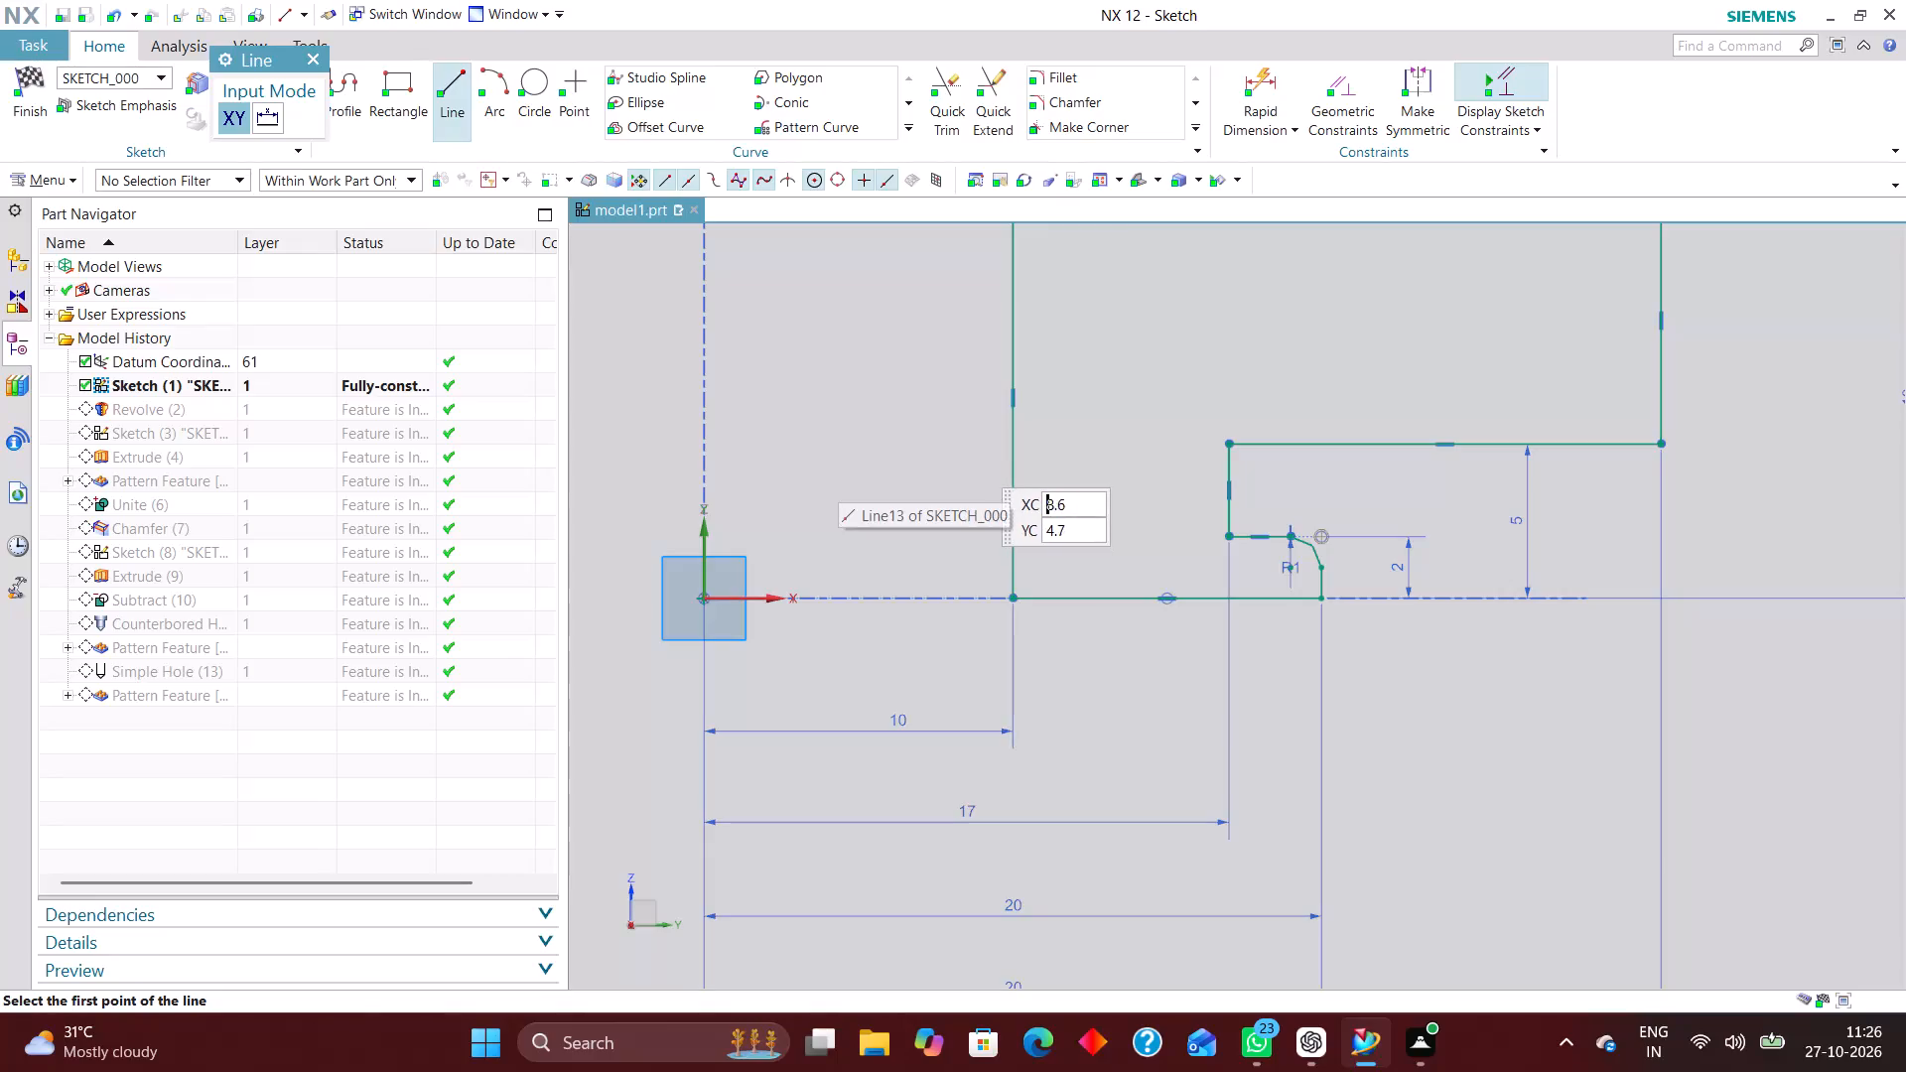
{"action": "scroll", "coordinate": [990, 472], "scroll_direction": "up", "scroll_amount": 1}
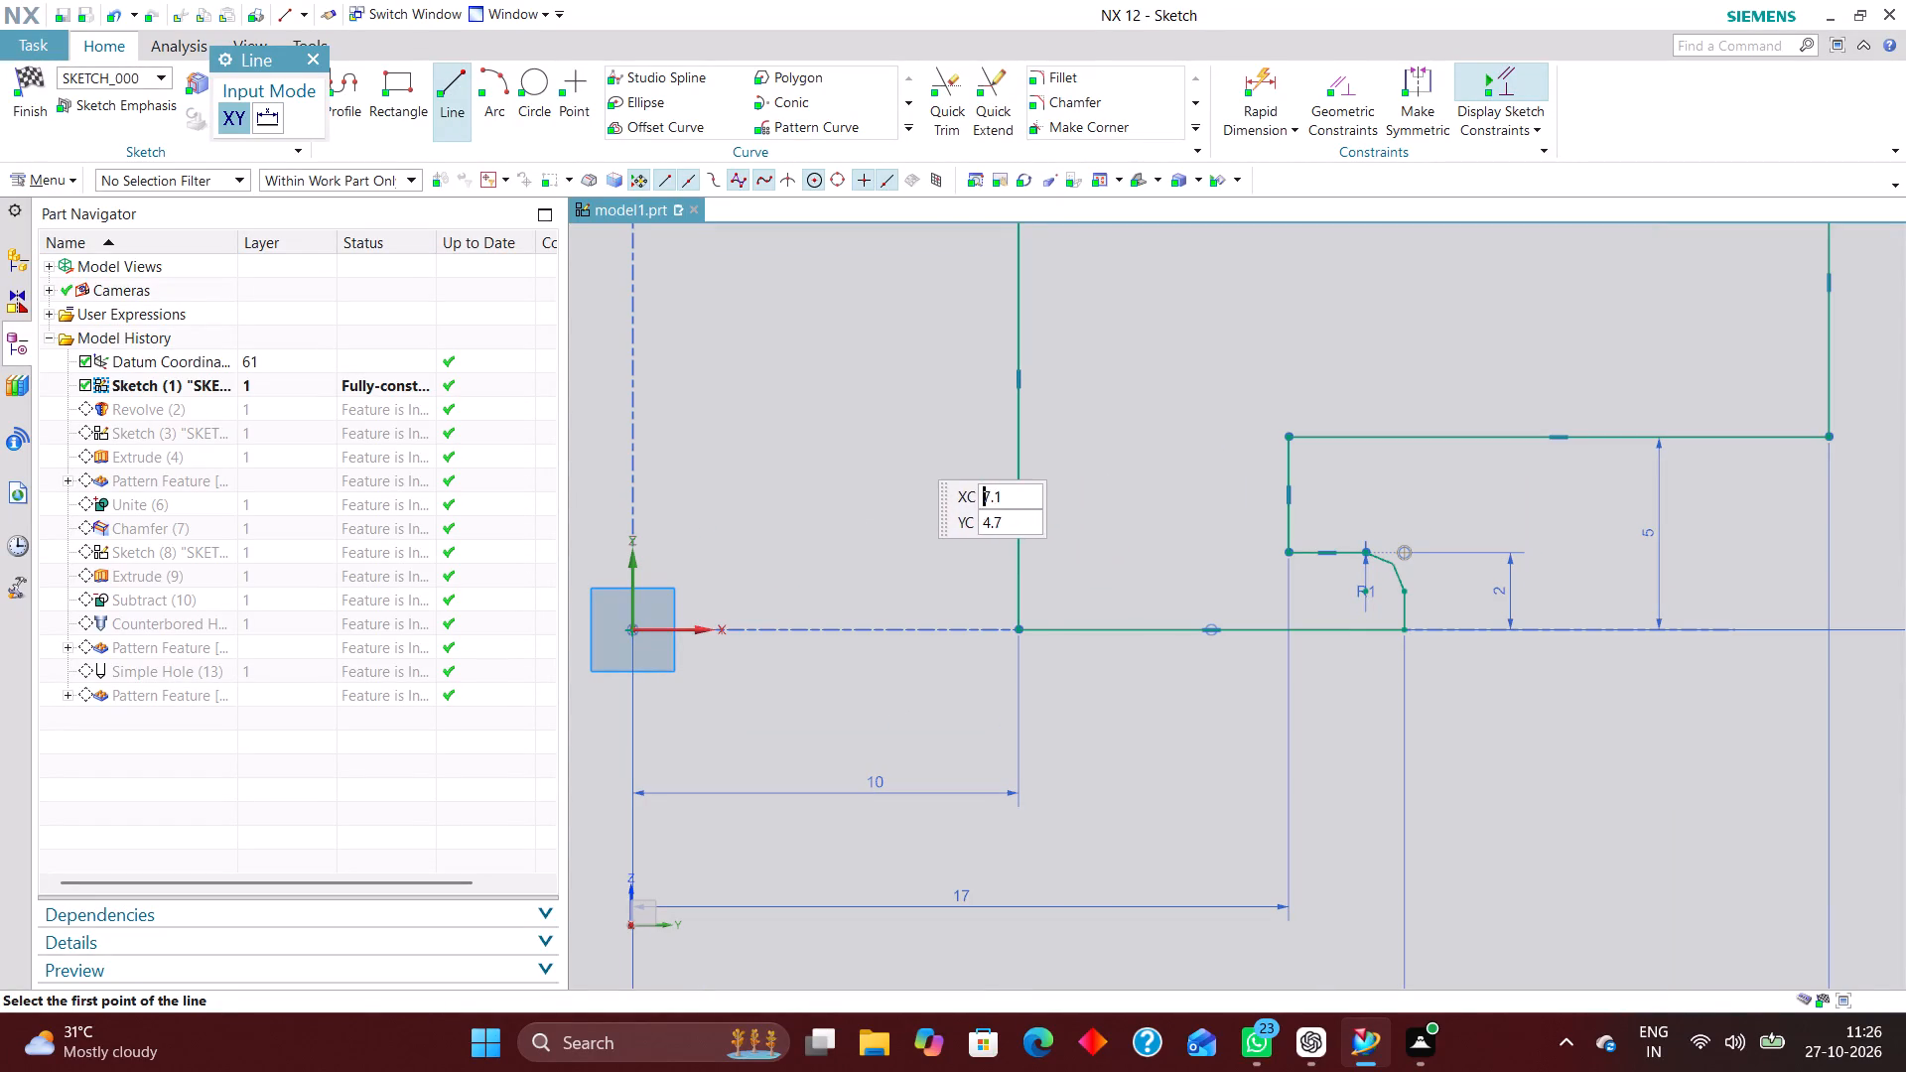
{"action": "left_click", "coordinate": [905, 447]}
{"action": "left_click", "coordinate": [1155, 448]}
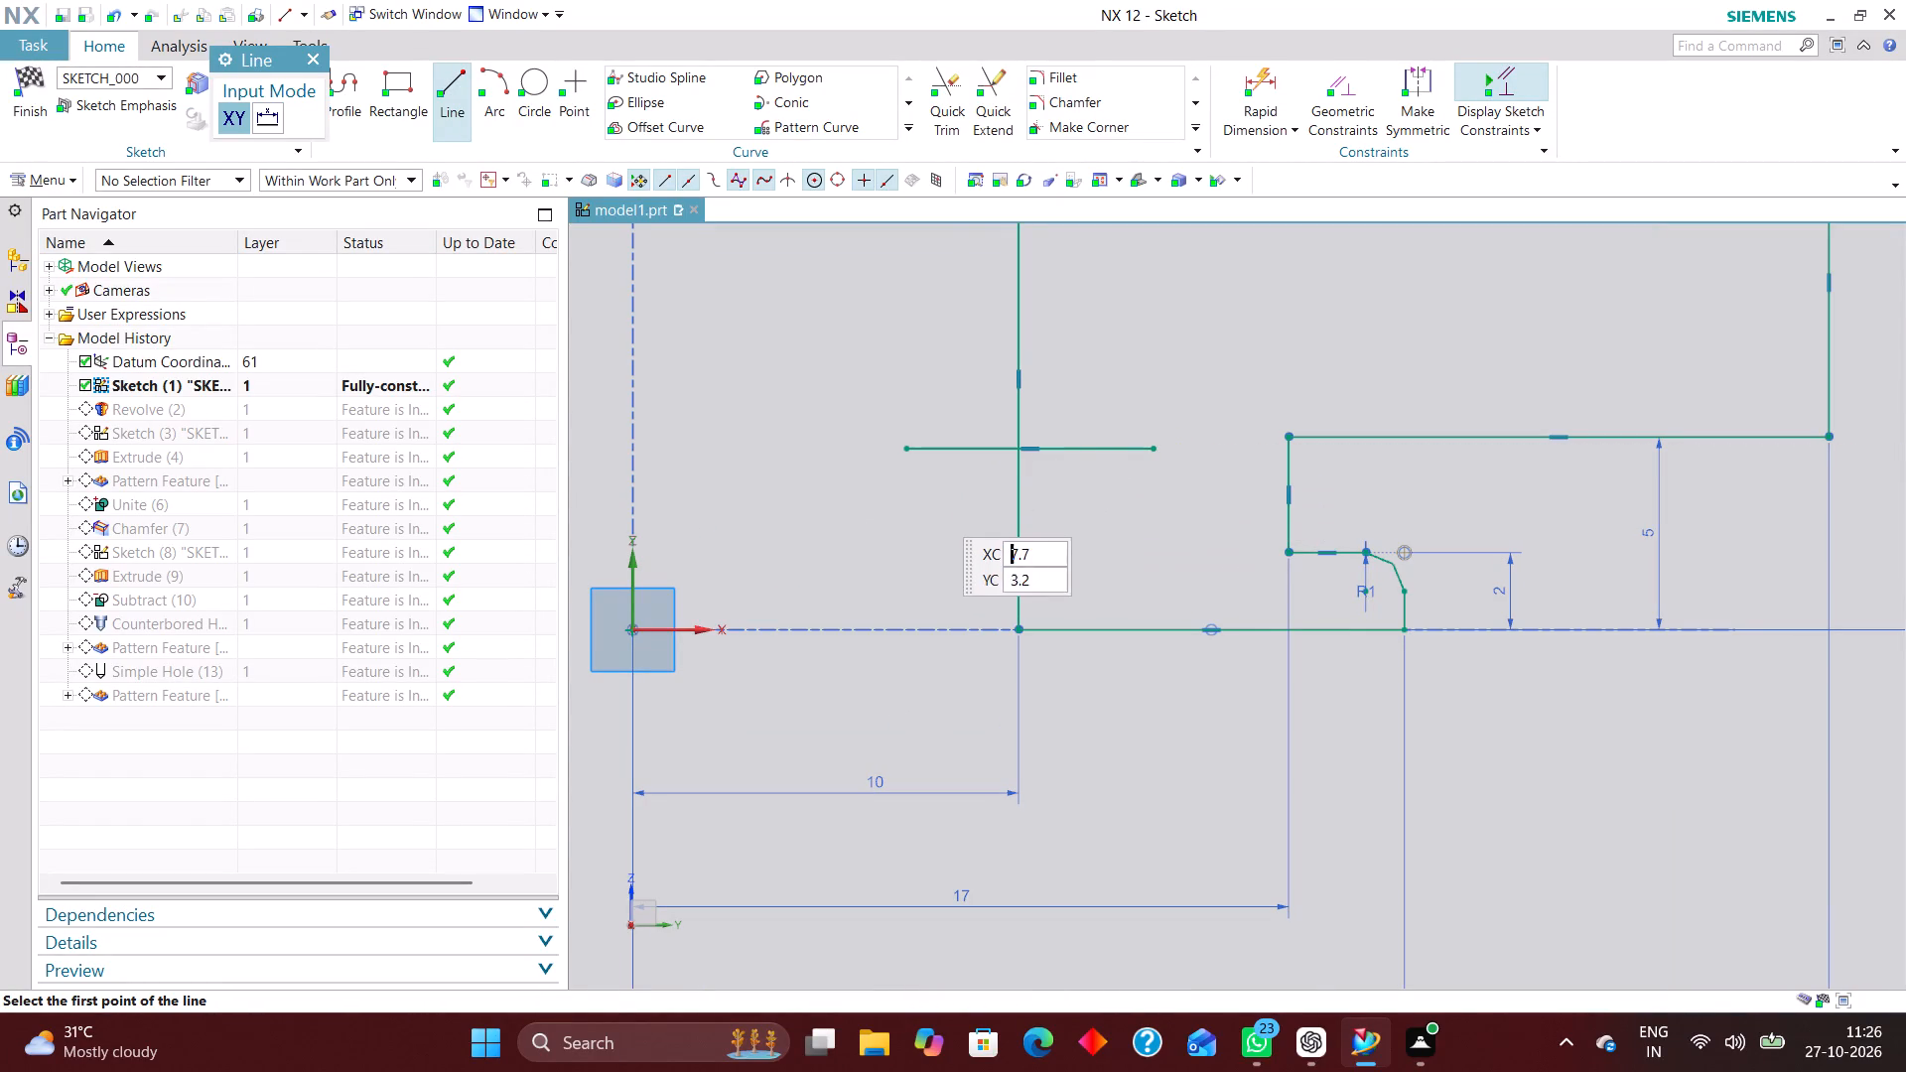
{"action": "left_click", "coordinate": [910, 492]}
{"action": "left_click", "coordinate": [1147, 490]}
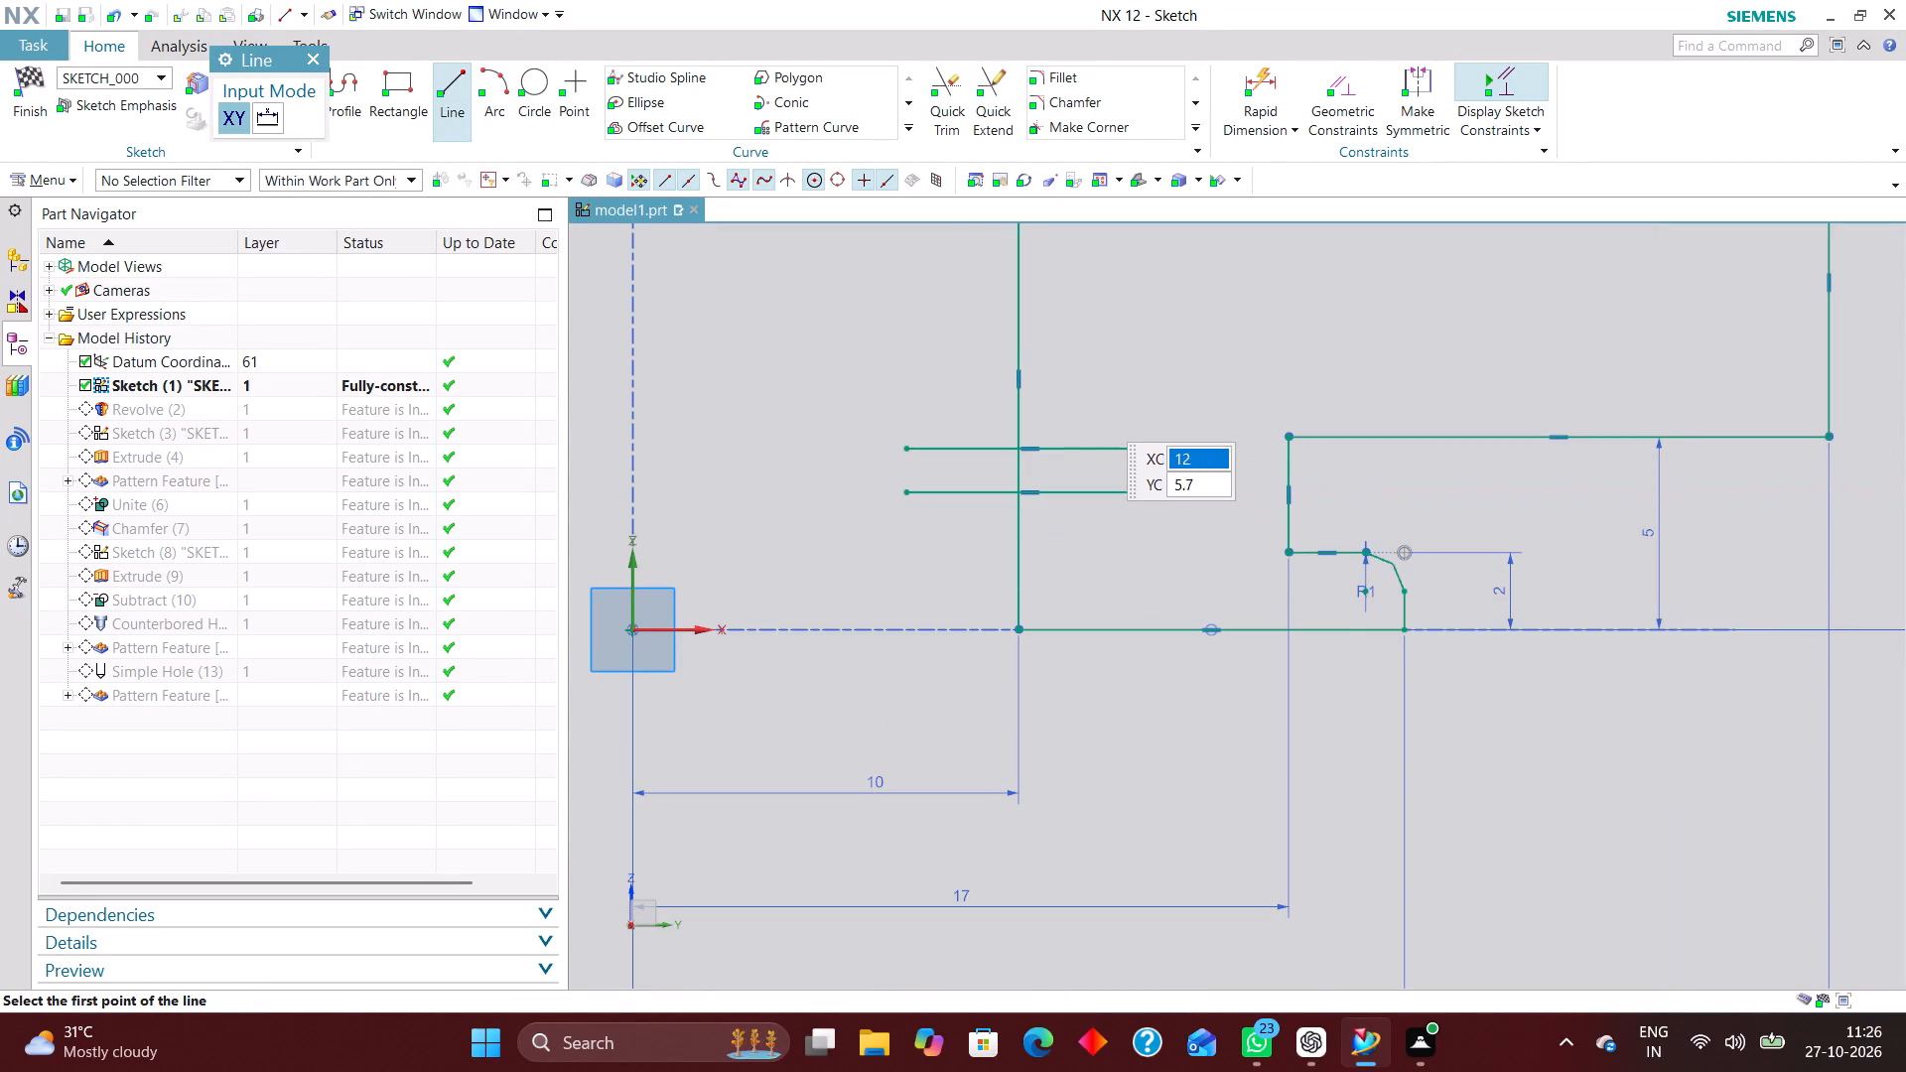
{"action": "left_click", "coordinate": [1086, 397]}
{"action": "left_click", "coordinate": [1086, 573]}
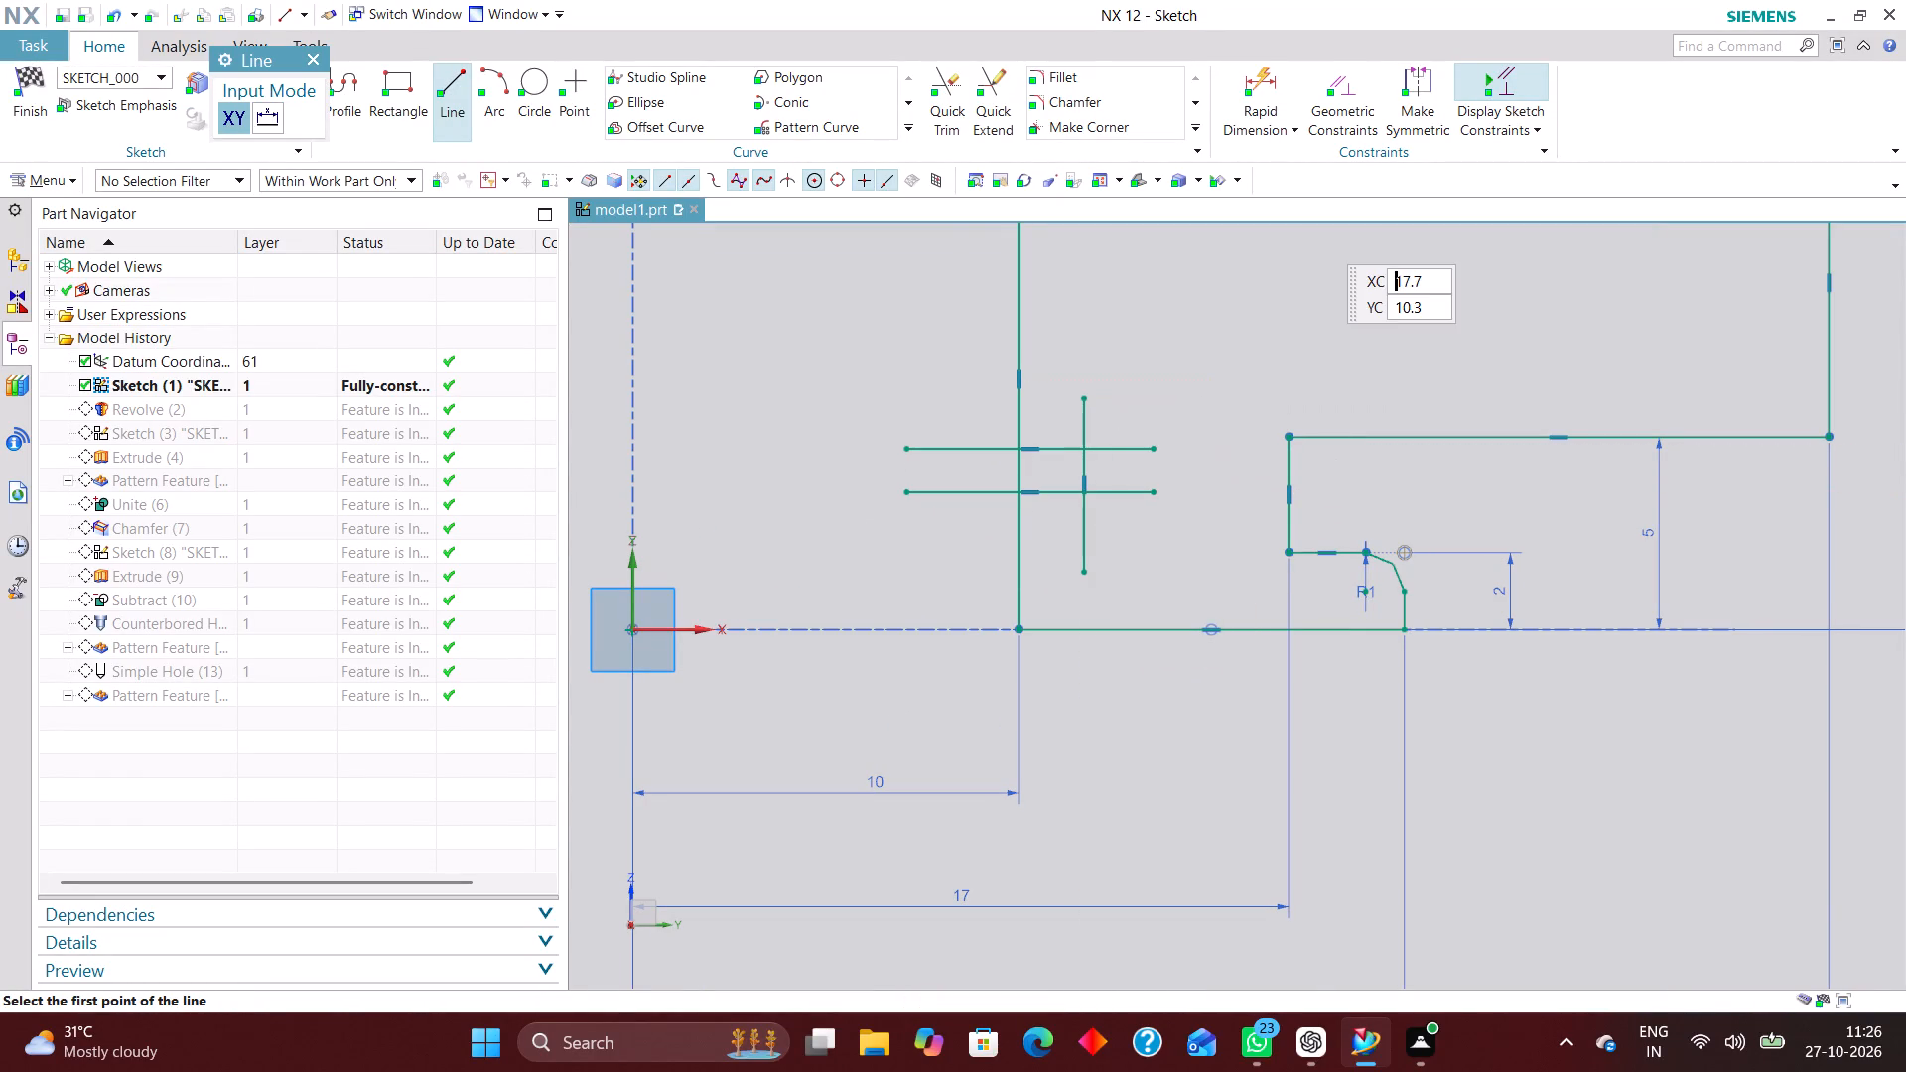
Dimension the vertical groove line at 26/2 from the sketch's vertical axis.
{"action": "left_click", "coordinate": [1253, 81]}
{"action": "scroll", "coordinate": [1225, 541], "scroll_direction": "down", "scroll_amount": 2}
{"action": "scroll", "coordinate": [898, 571], "scroll_direction": "up", "scroll_amount": 1}
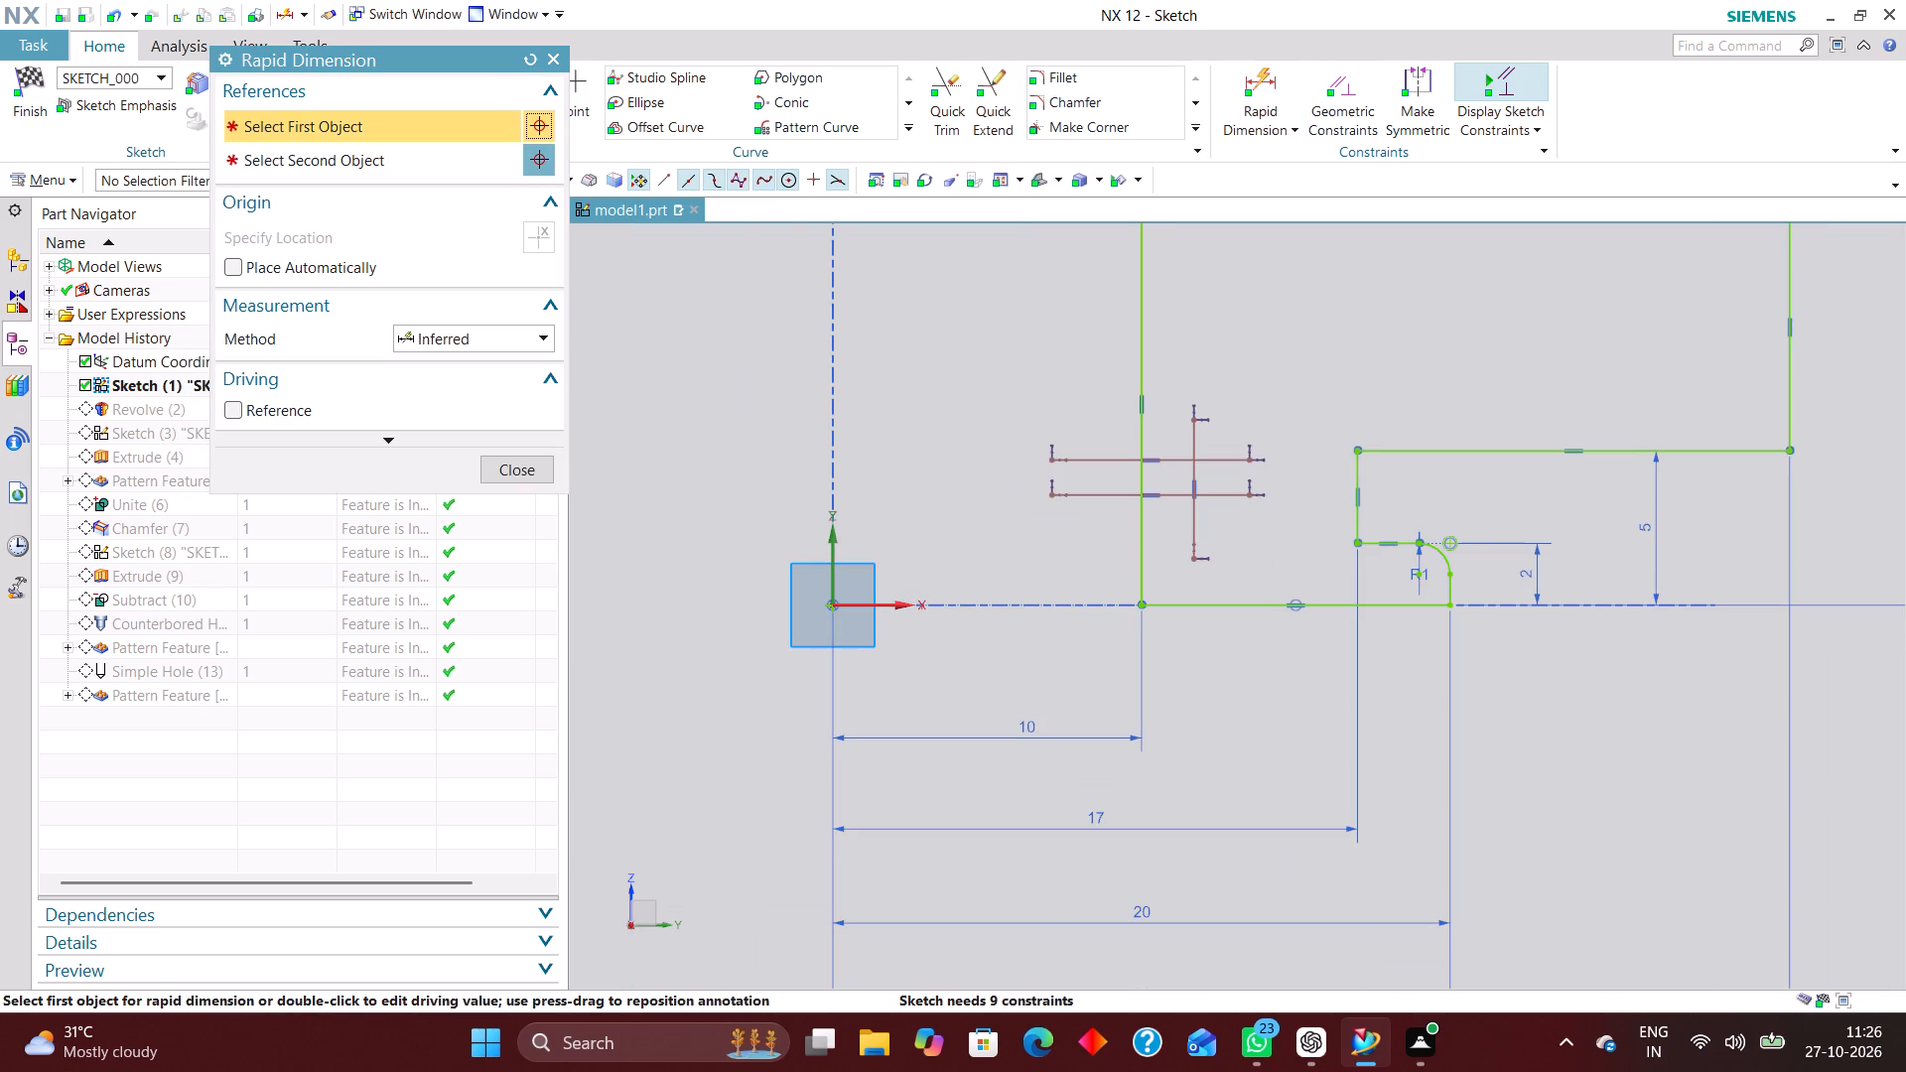
{"action": "left_click", "coordinate": [829, 580]}
{"action": "left_click", "coordinate": [1194, 524]}
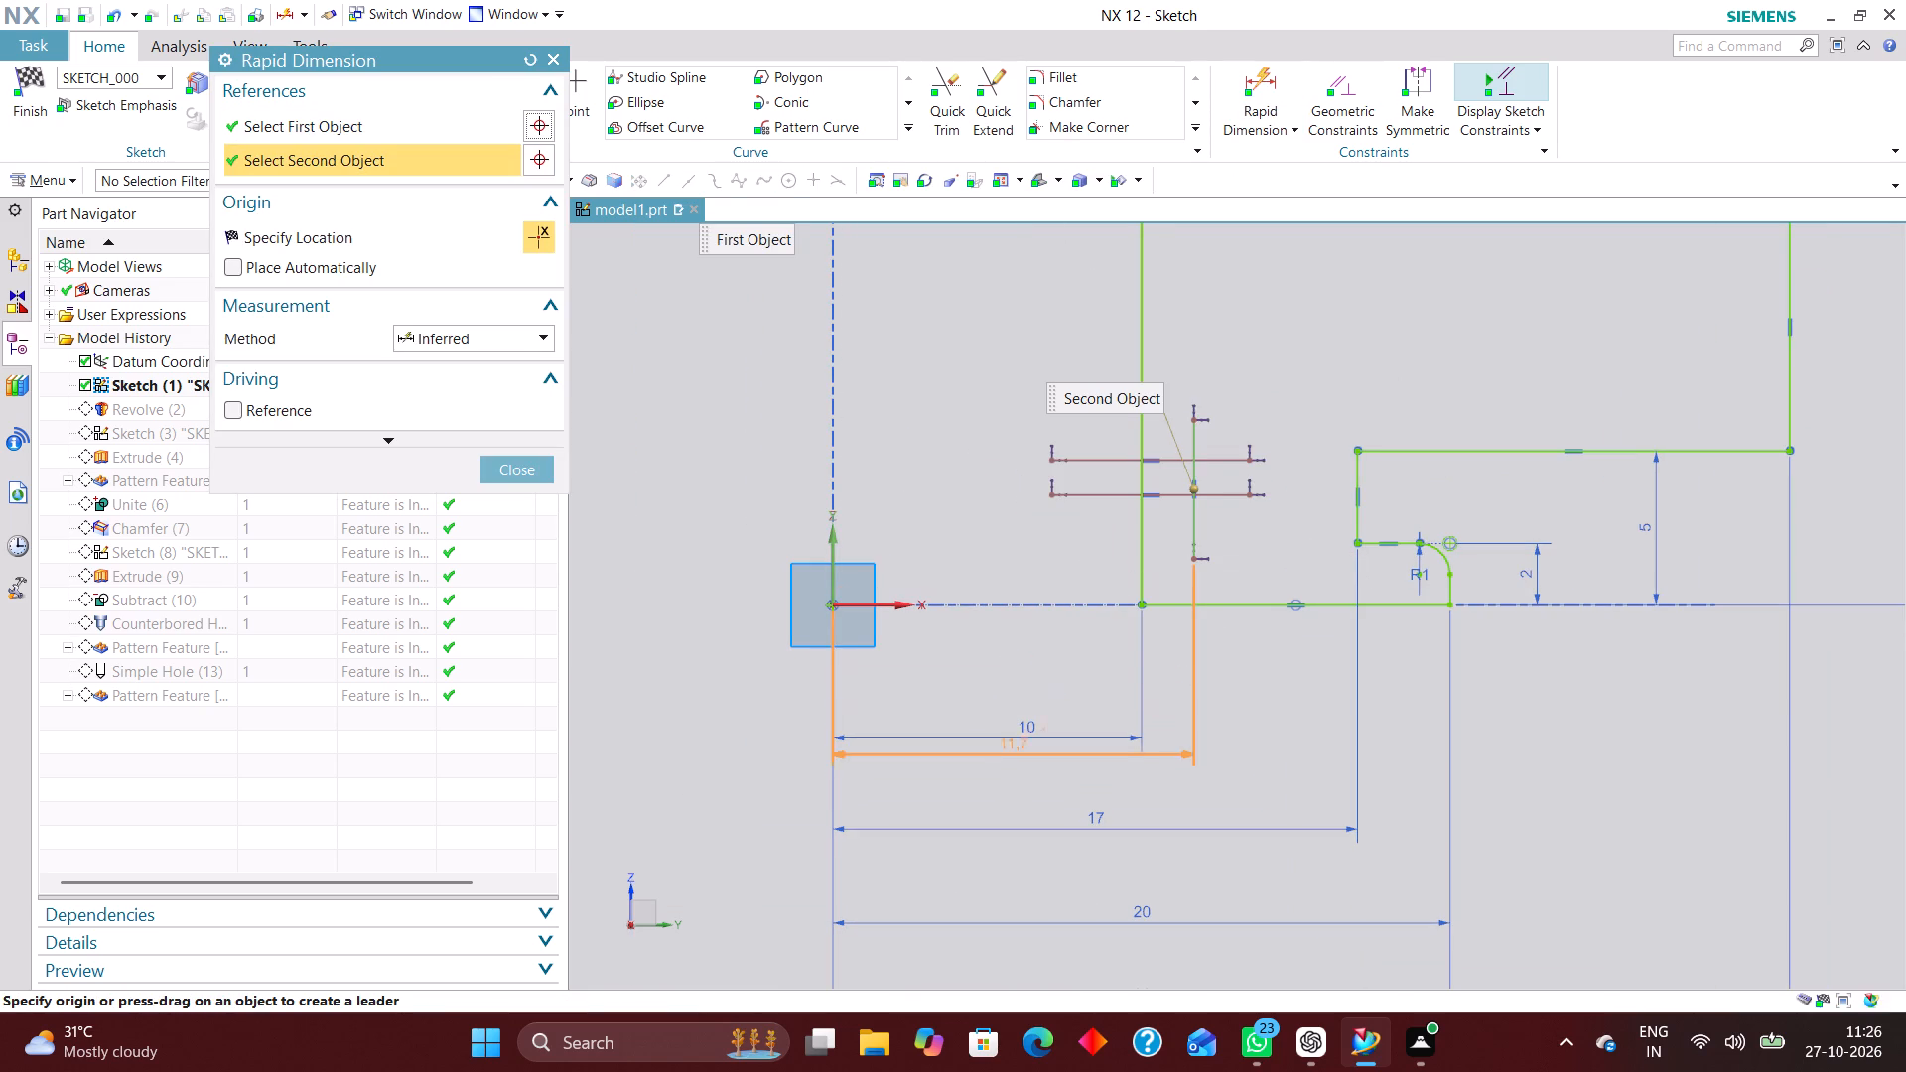
{"action": "left_click", "coordinate": [1014, 777]}
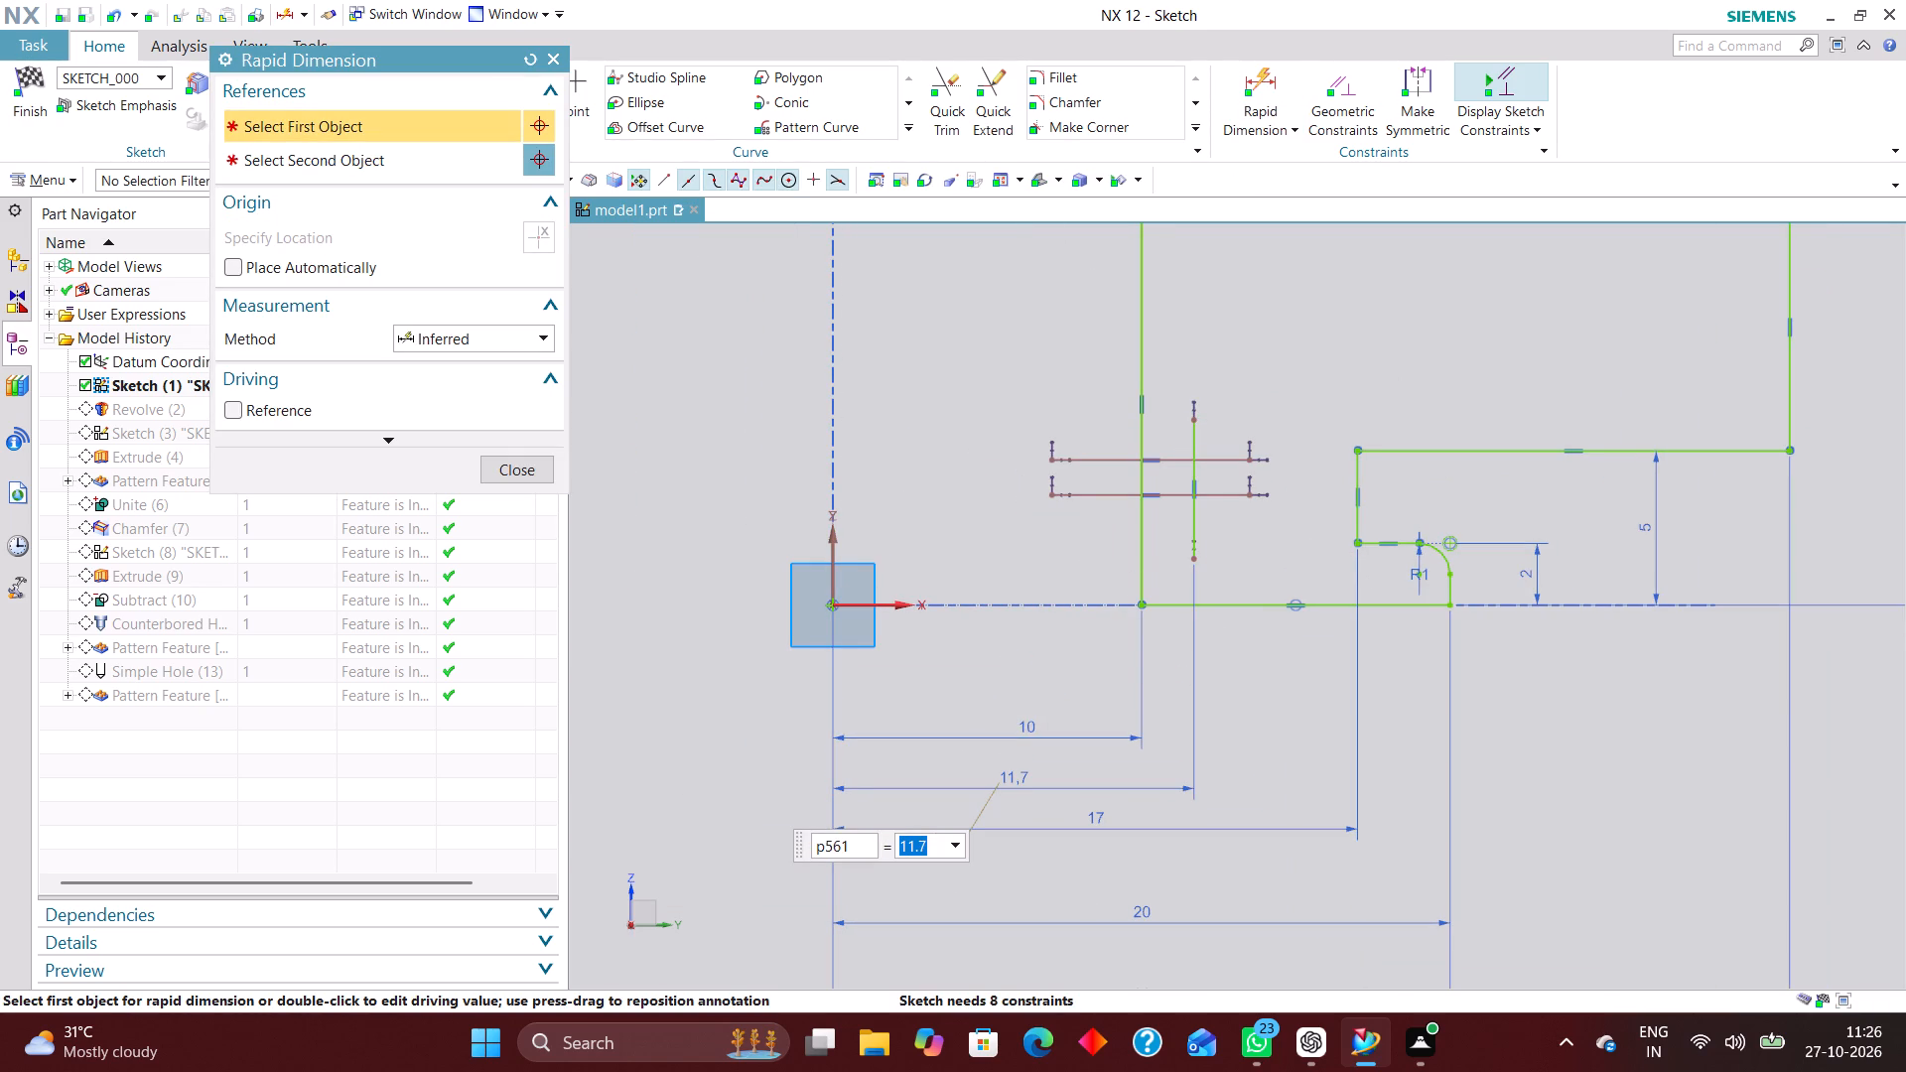
{"action": "type", "text": "26"}
{"action": "type", "text": "/2"}
{"action": "key", "text": "Return"}
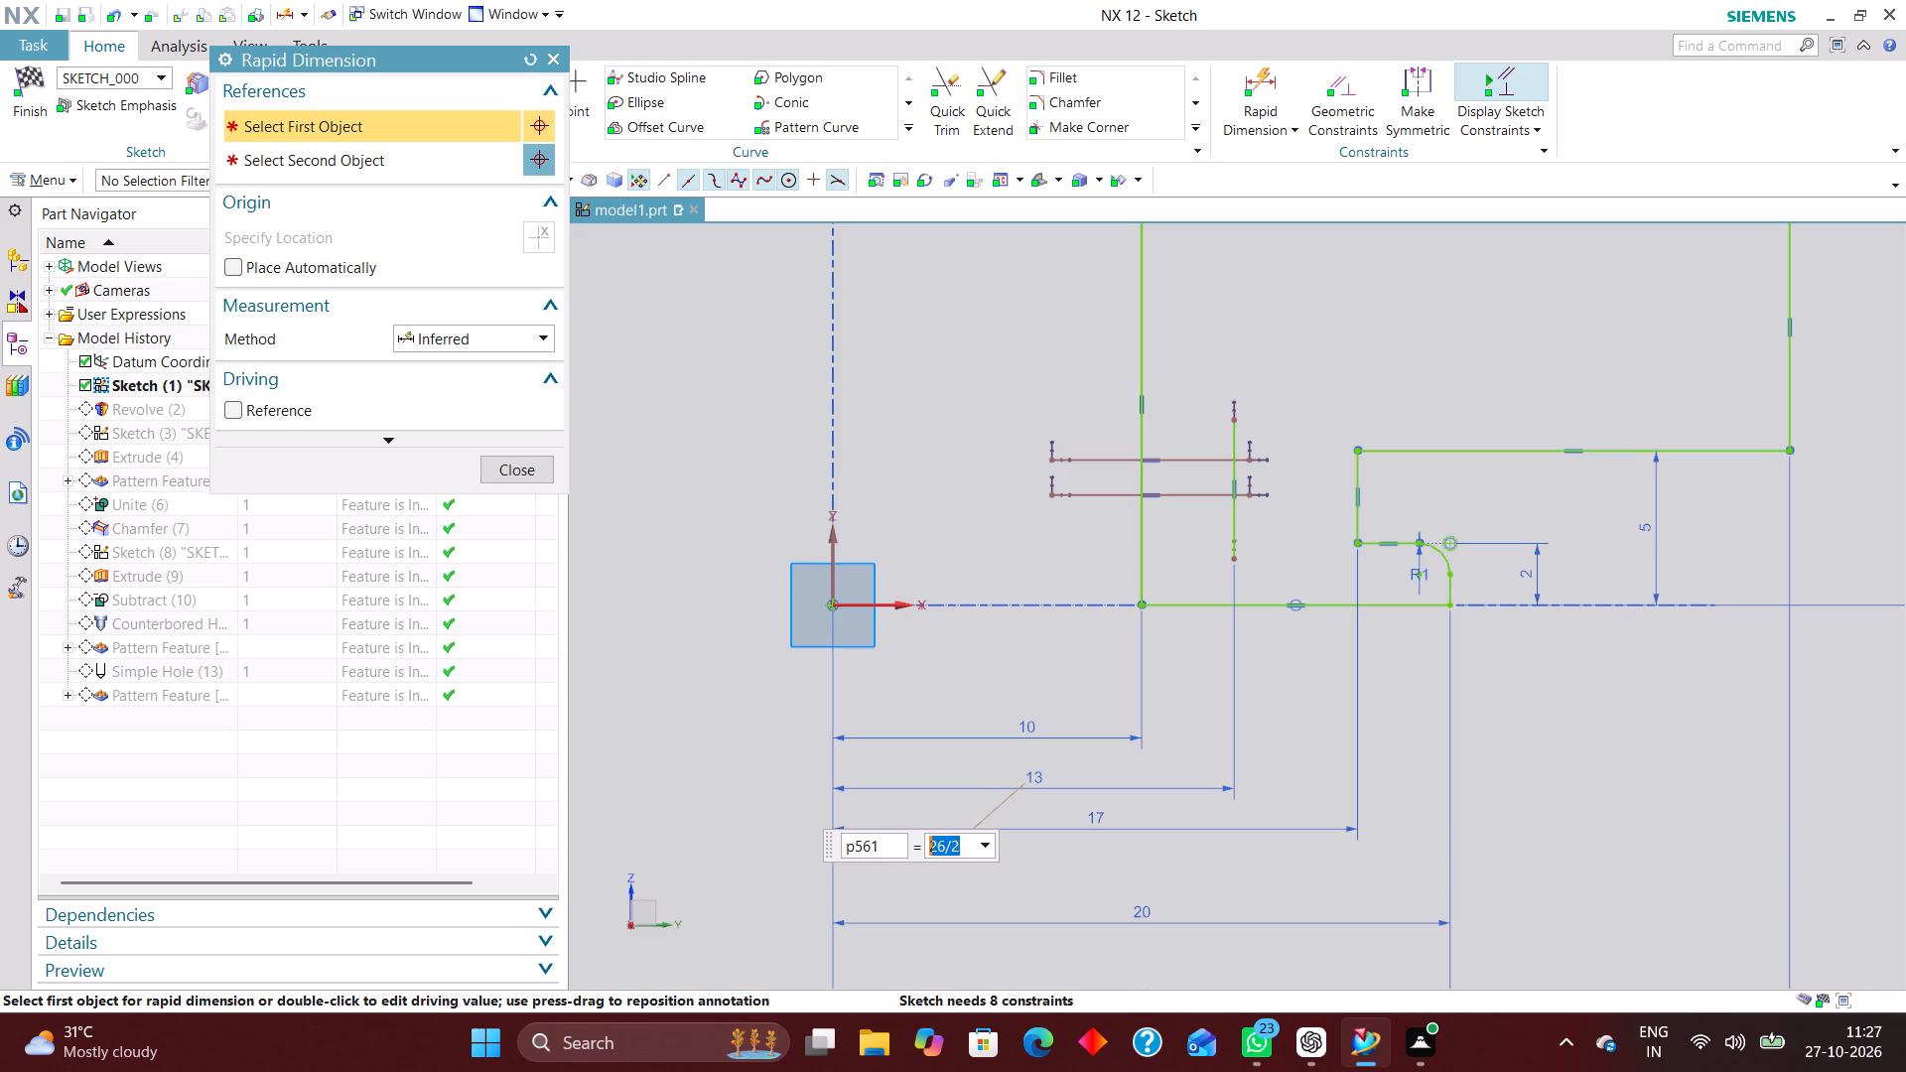
Dimension the lower horizontal groove line at 7 from the sketch's horizontal axis.
{"action": "scroll", "coordinate": [1090, 574], "scroll_direction": "up", "scroll_amount": 1}
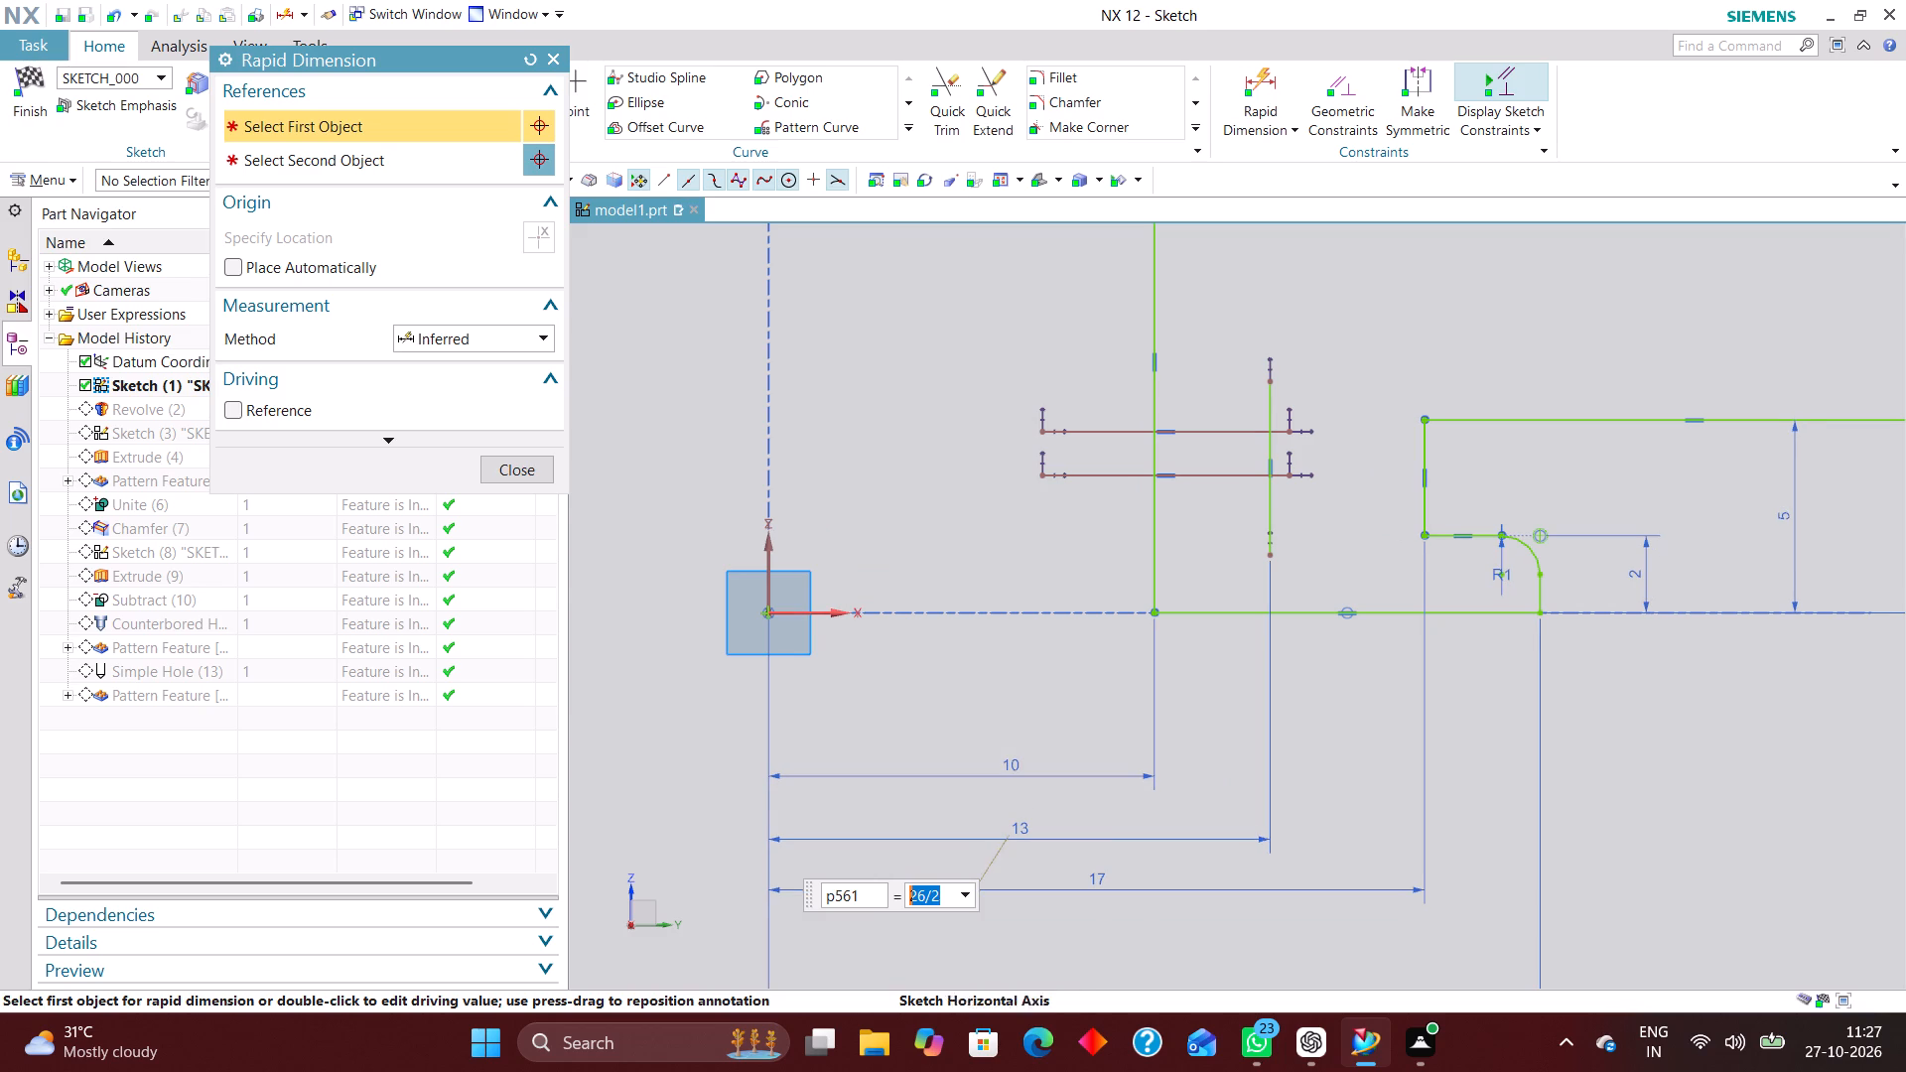
{"action": "left_click", "coordinate": [818, 610]}
{"action": "left_click", "coordinate": [1226, 474]}
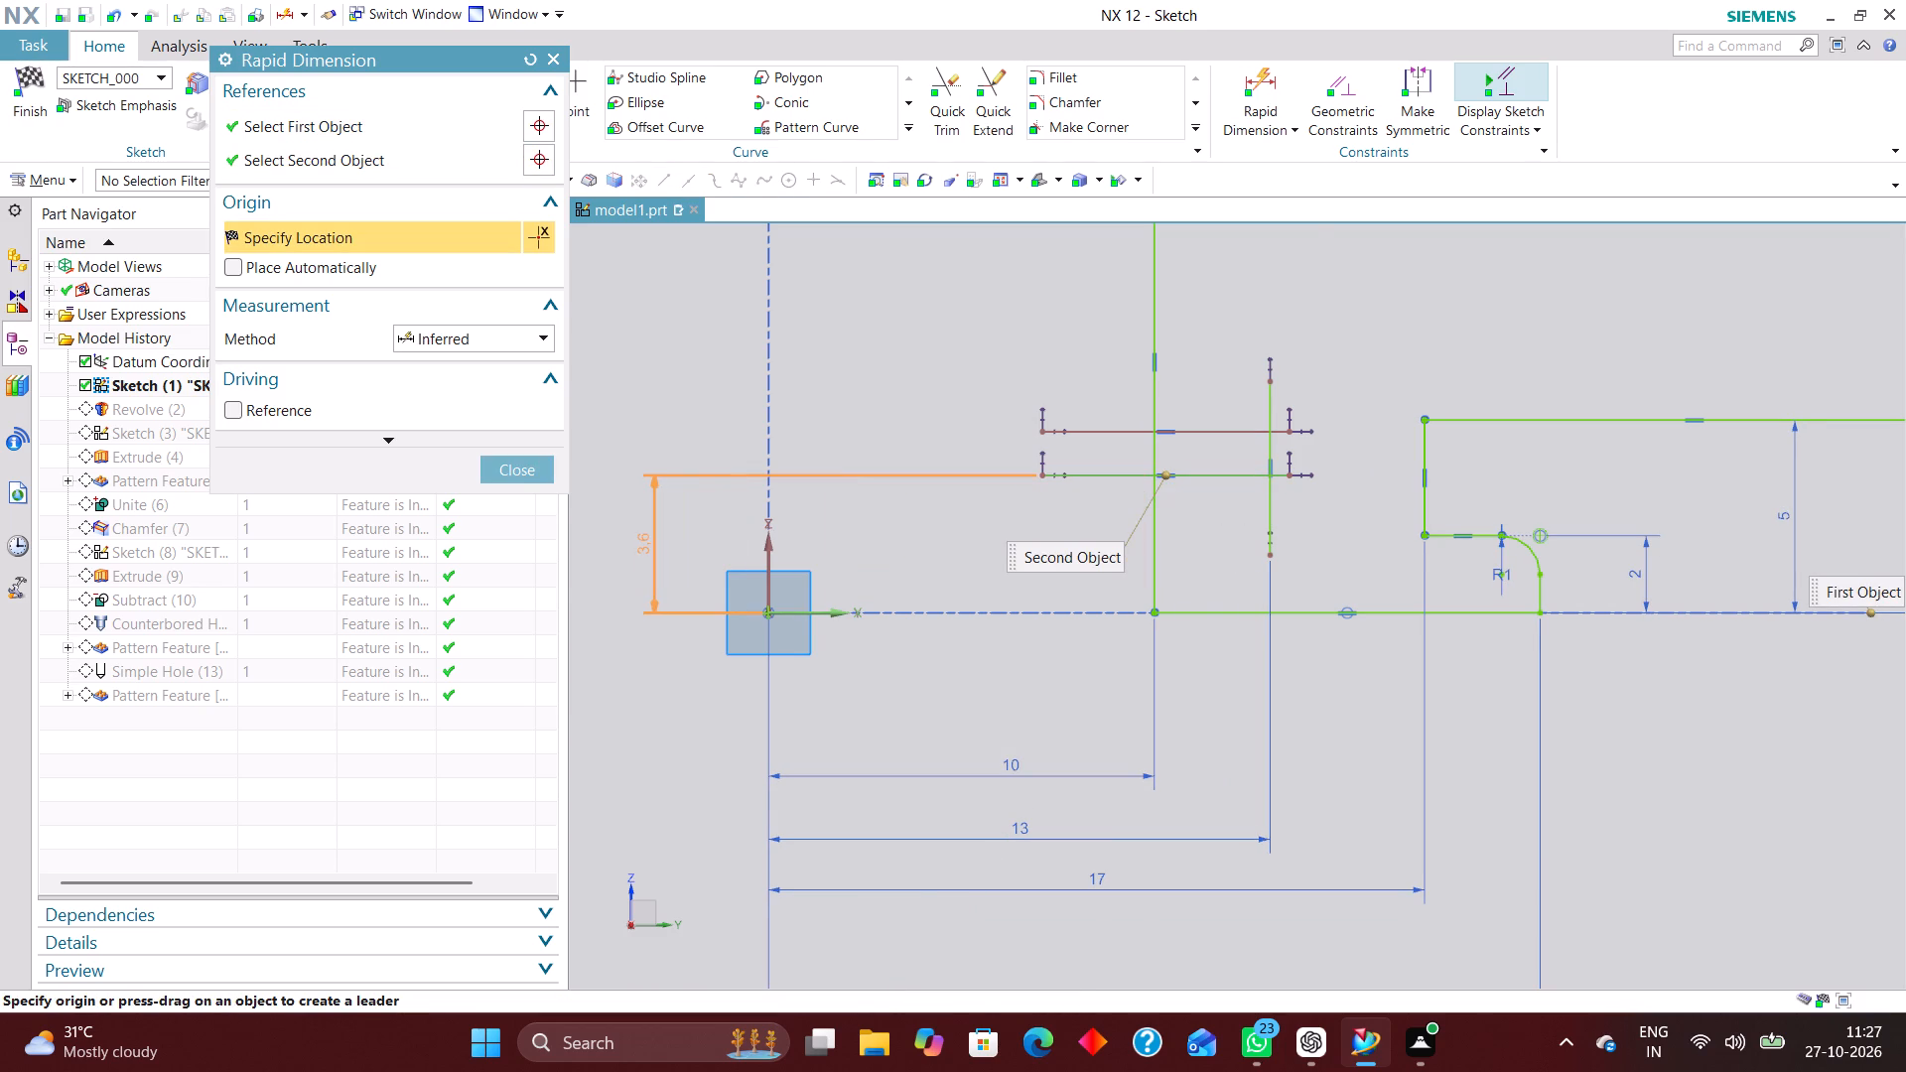
{"action": "left_click", "coordinate": [643, 541]}
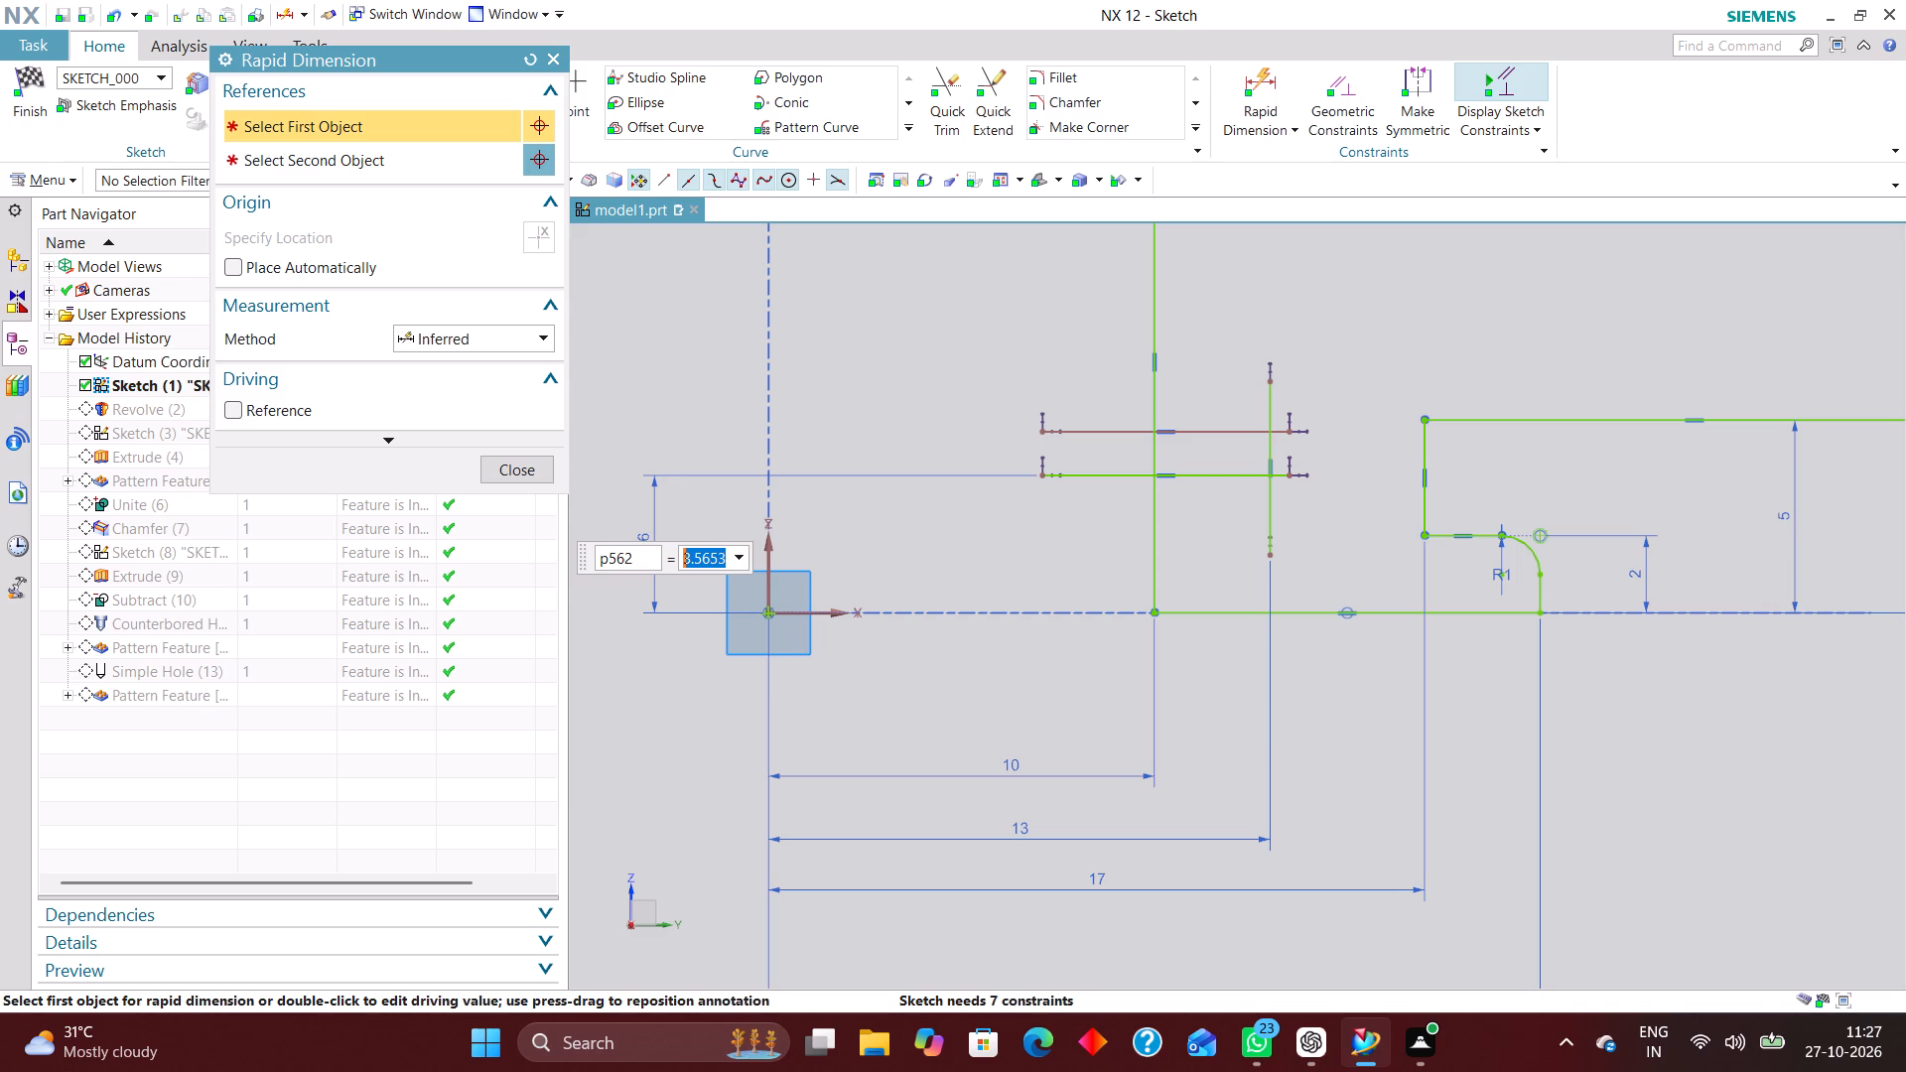
{"action": "key", "text": "7"}
{"action": "key", "text": "Return"}
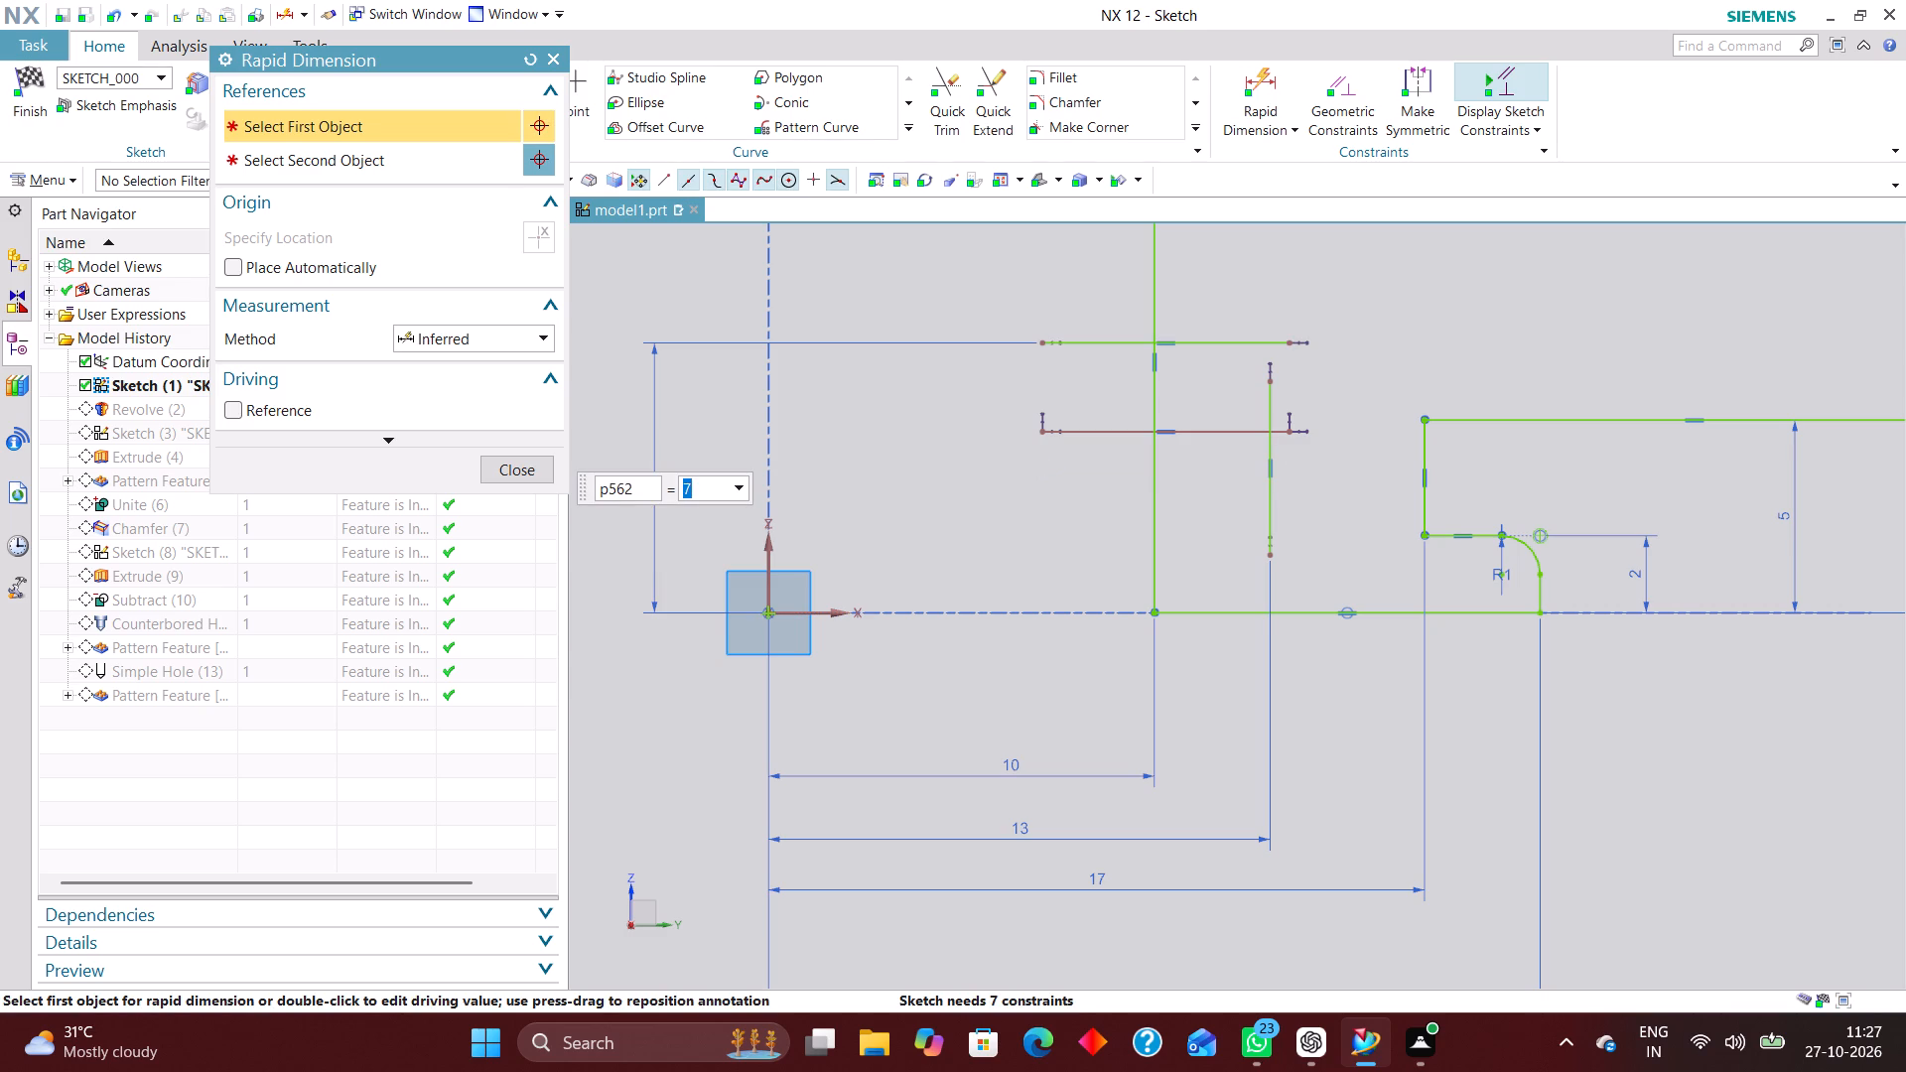
Dimension the remaining horizontal groove line at 9.5 from the sketch's horizontal axis.
{"action": "left_click", "coordinate": [809, 615]}
{"action": "left_click", "coordinate": [1216, 435]}
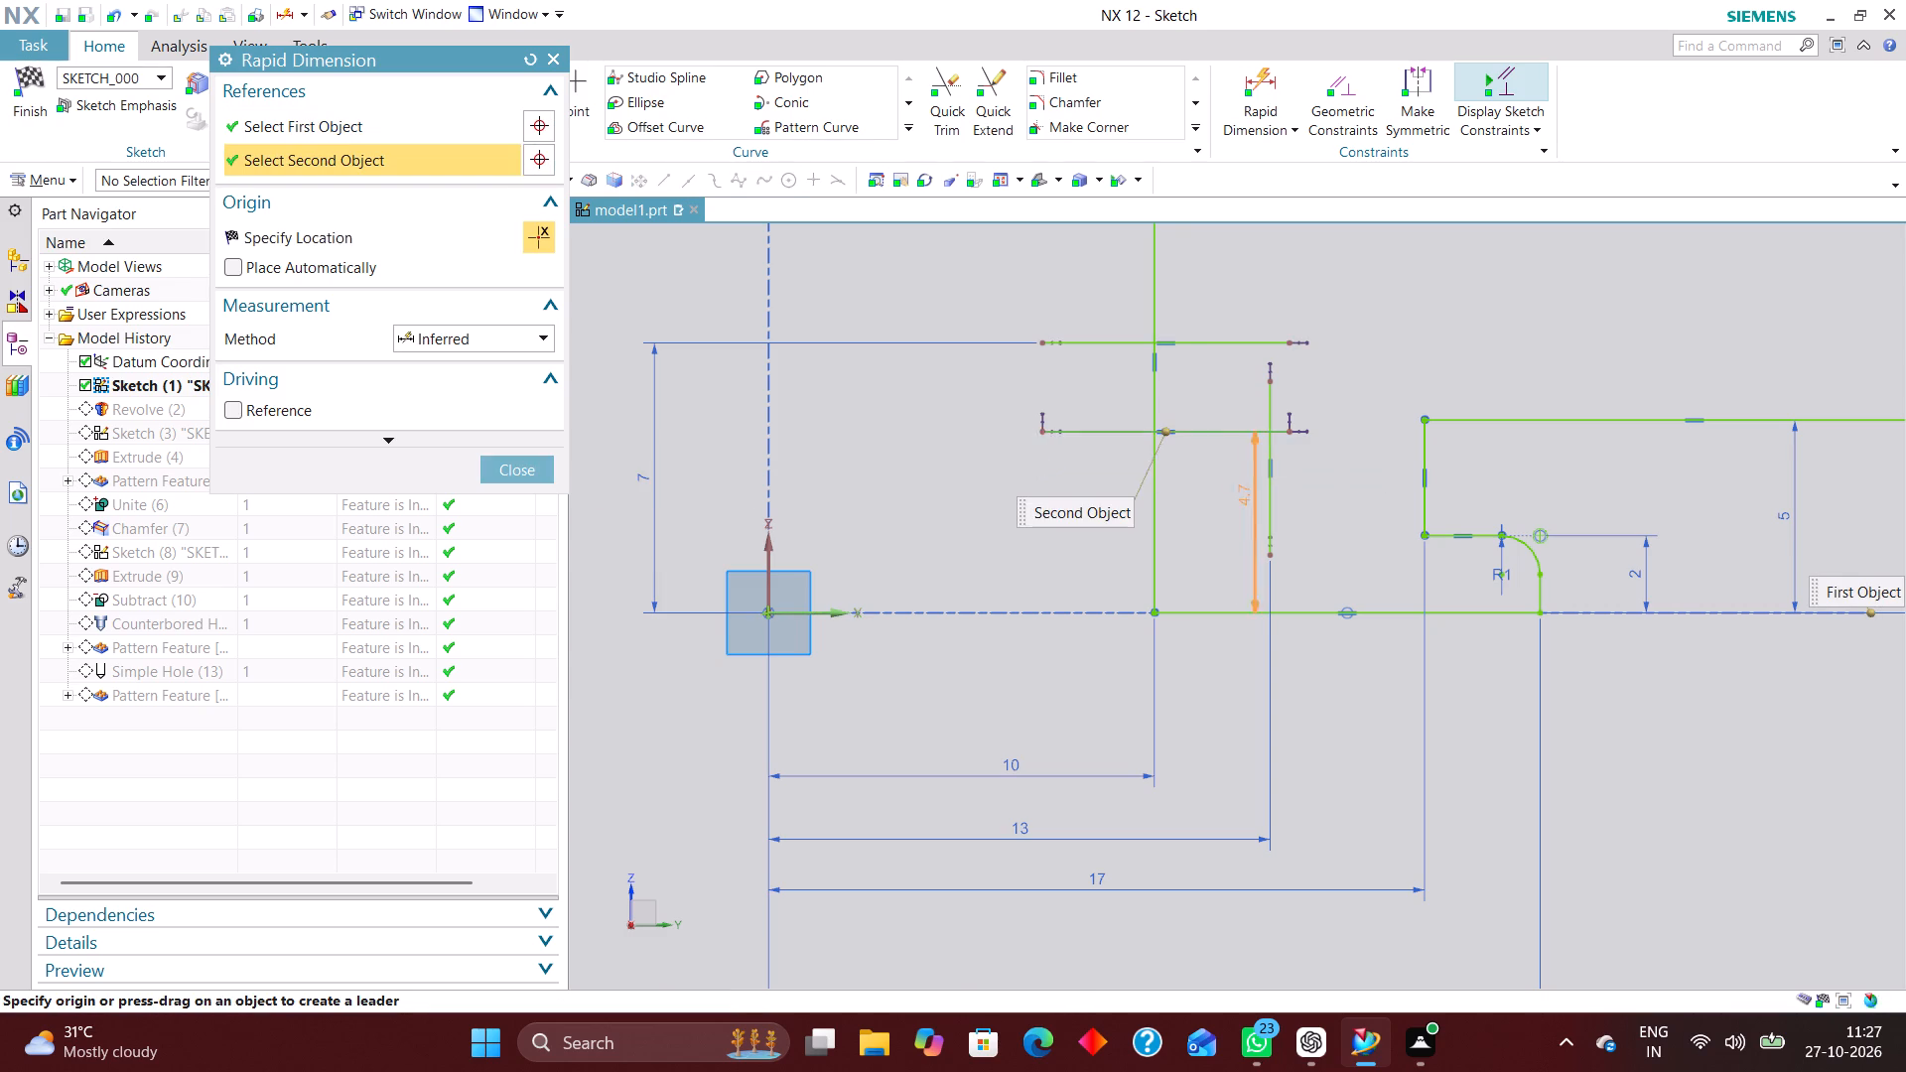
{"action": "scroll", "coordinate": [1255, 522], "scroll_direction": "down", "scroll_amount": 2}
{"action": "left_click", "coordinate": [816, 534]}
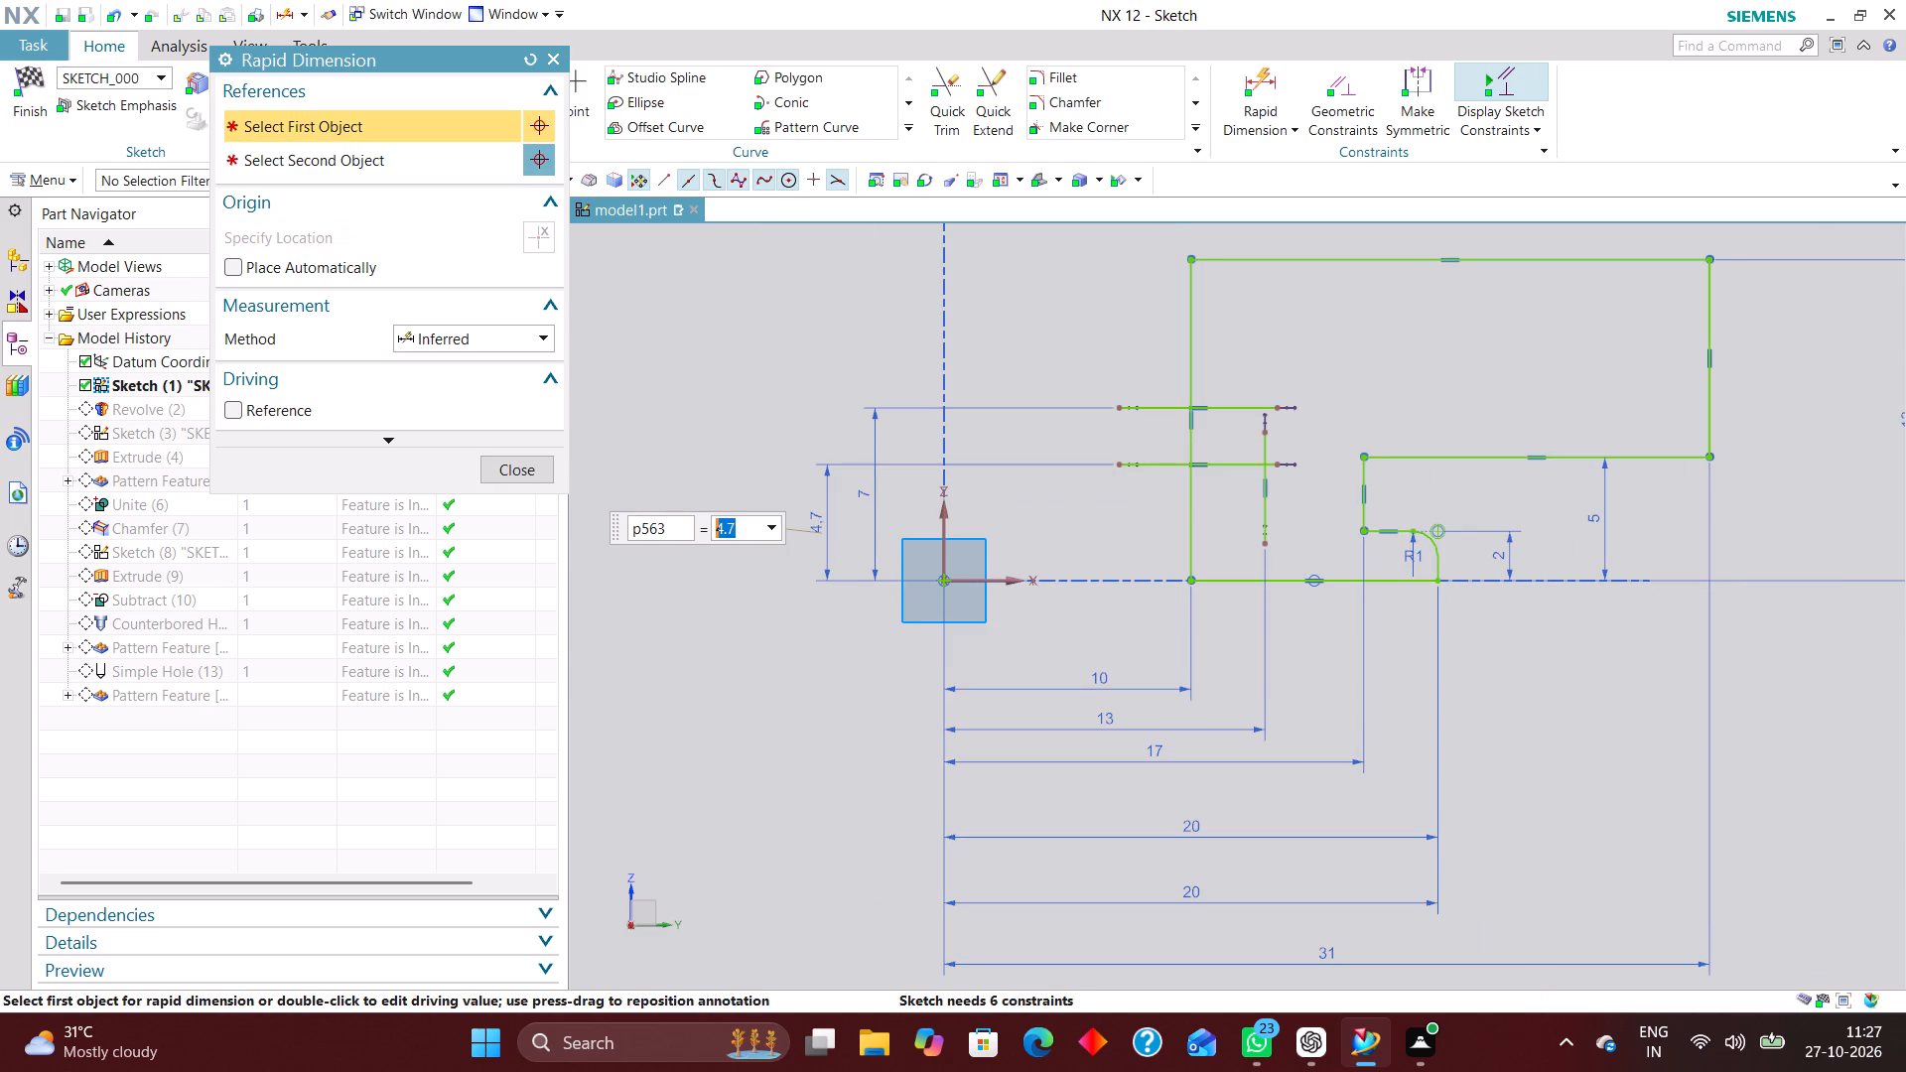
{"action": "type", "text": "9.5"}
{"action": "key", "text": "Return"}
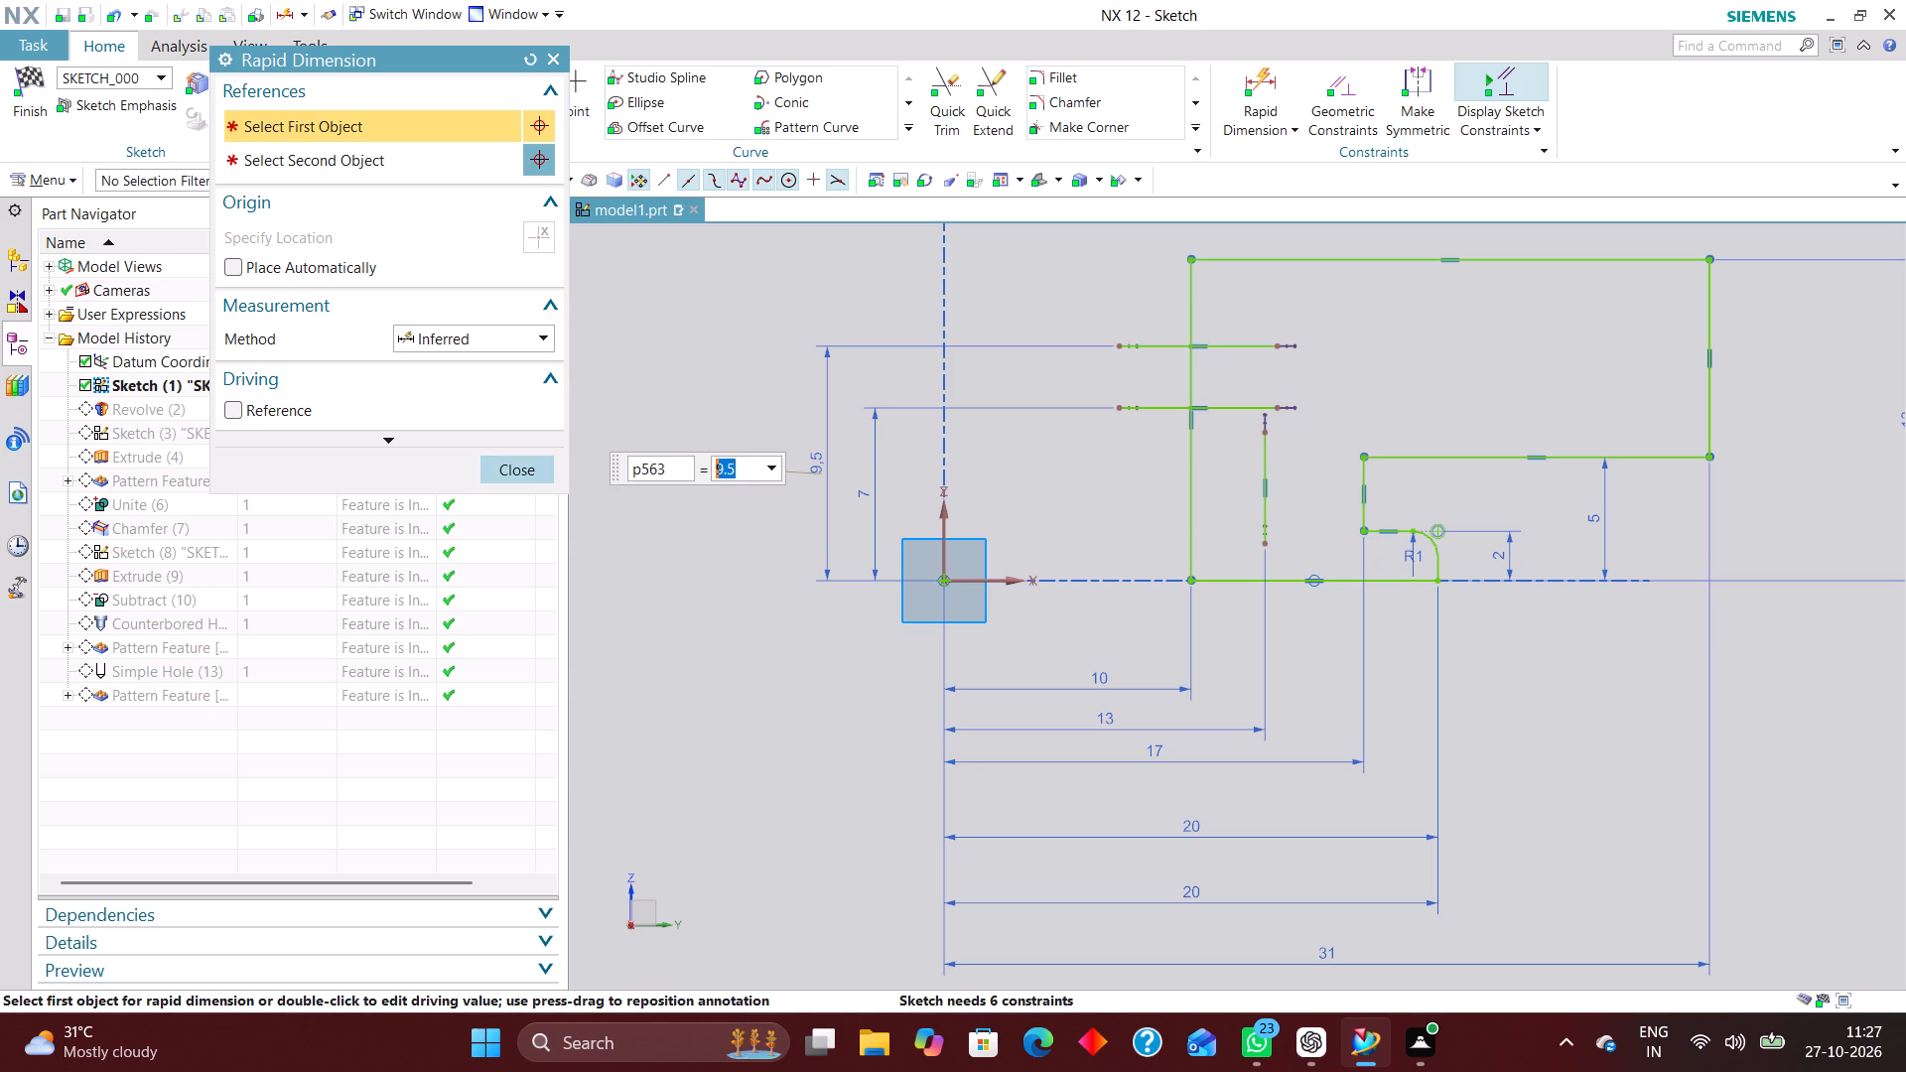
Lengthen and shift the vertical groove line along its direction until it crosses both horizontal groove lines.
{"action": "left_click_drag", "start_coordinate": [1263, 514], "coordinate": [1268, 454]}
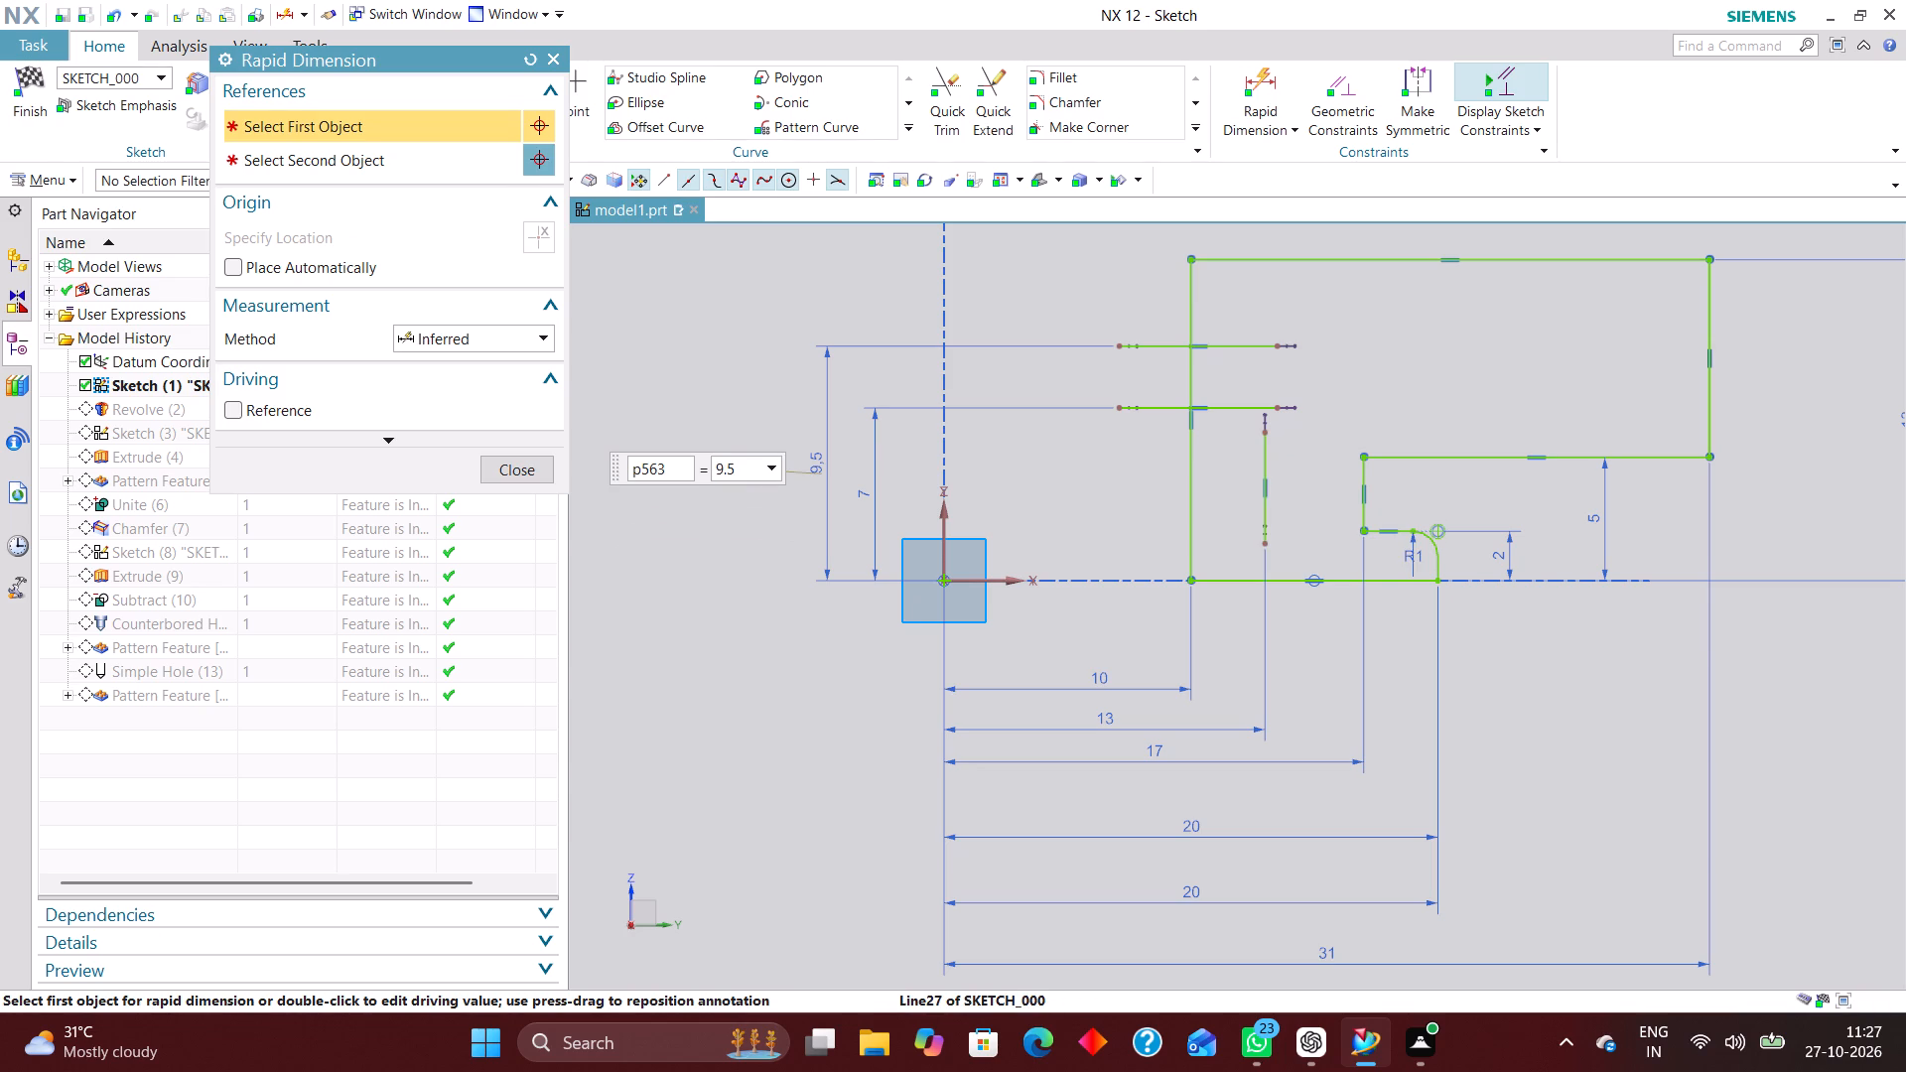
{"action": "left_click_drag", "start_coordinate": [1268, 454], "coordinate": [1273, 429]}
{"action": "left_click", "coordinate": [513, 461]}
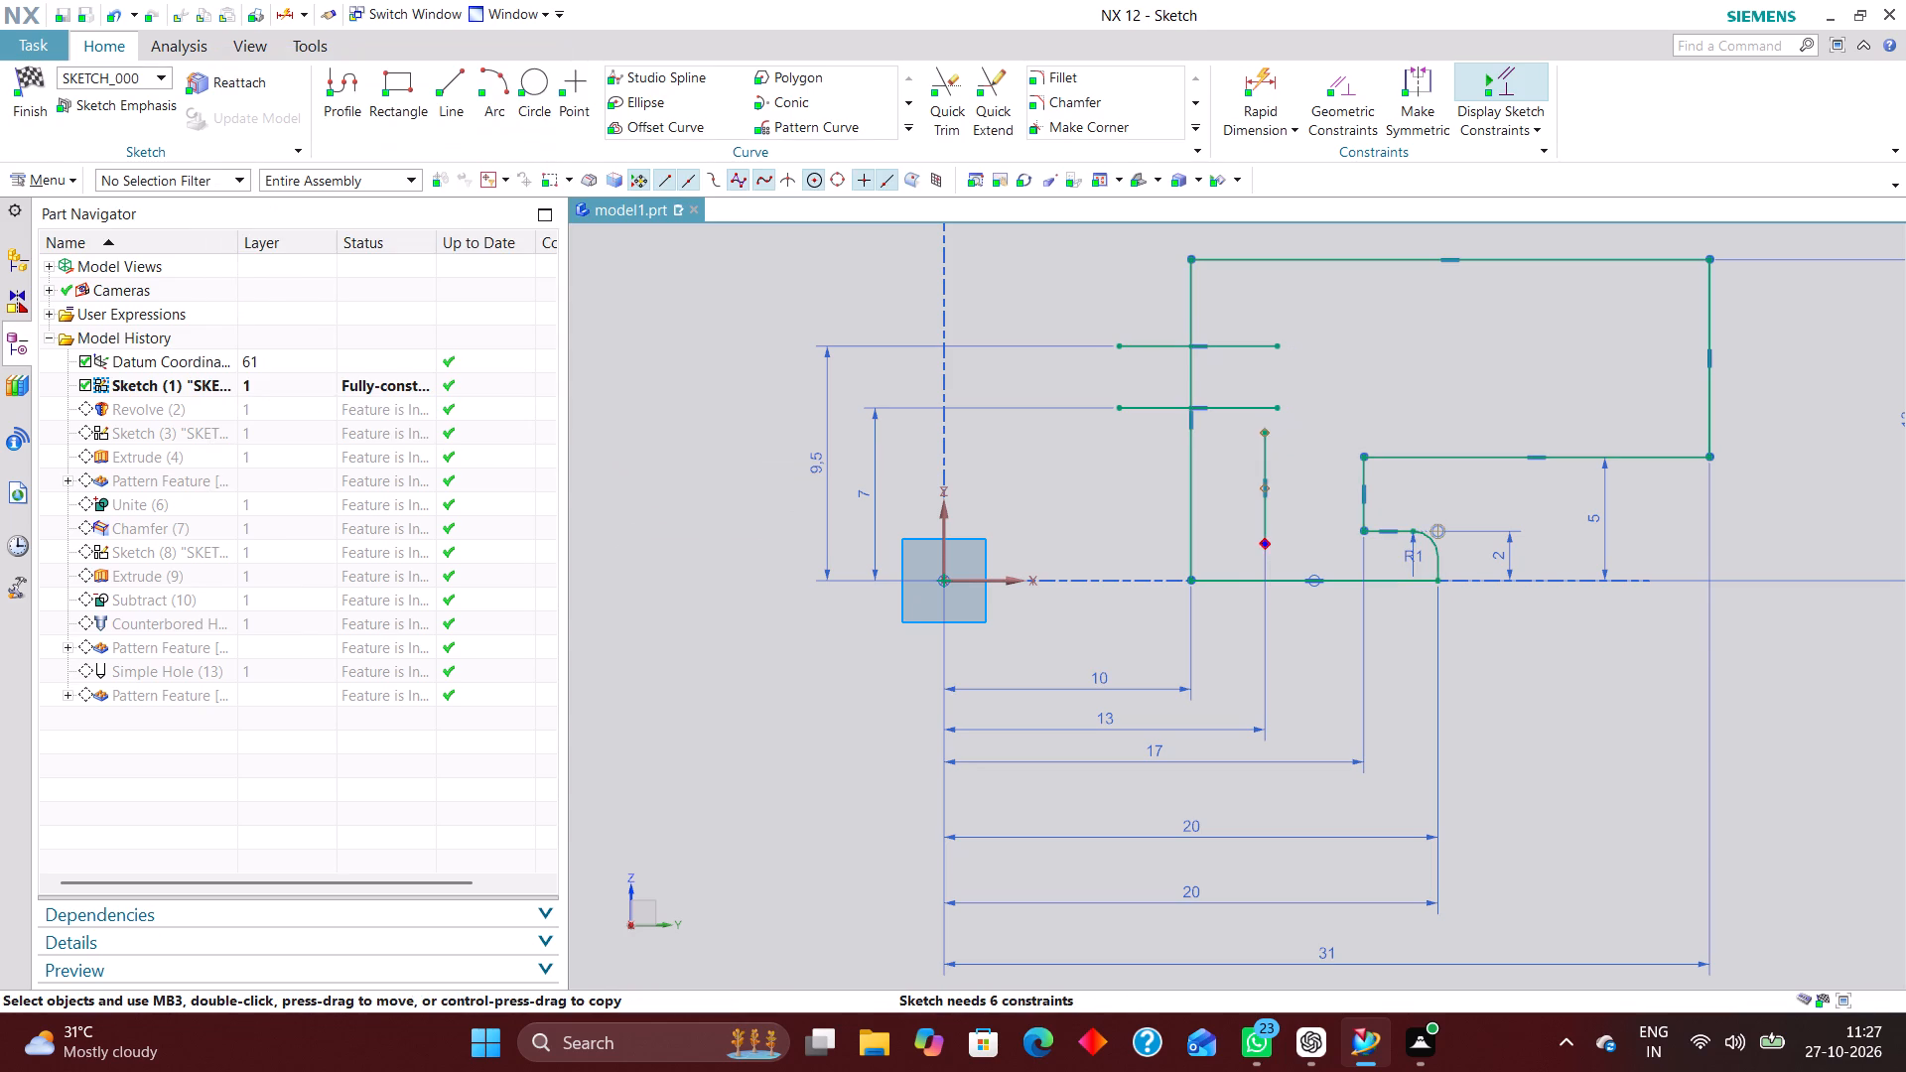
{"action": "left_click_drag", "start_coordinate": [1267, 536], "coordinate": [1265, 567]}
{"action": "left_click_drag", "start_coordinate": [1262, 485], "coordinate": [1261, 562]}
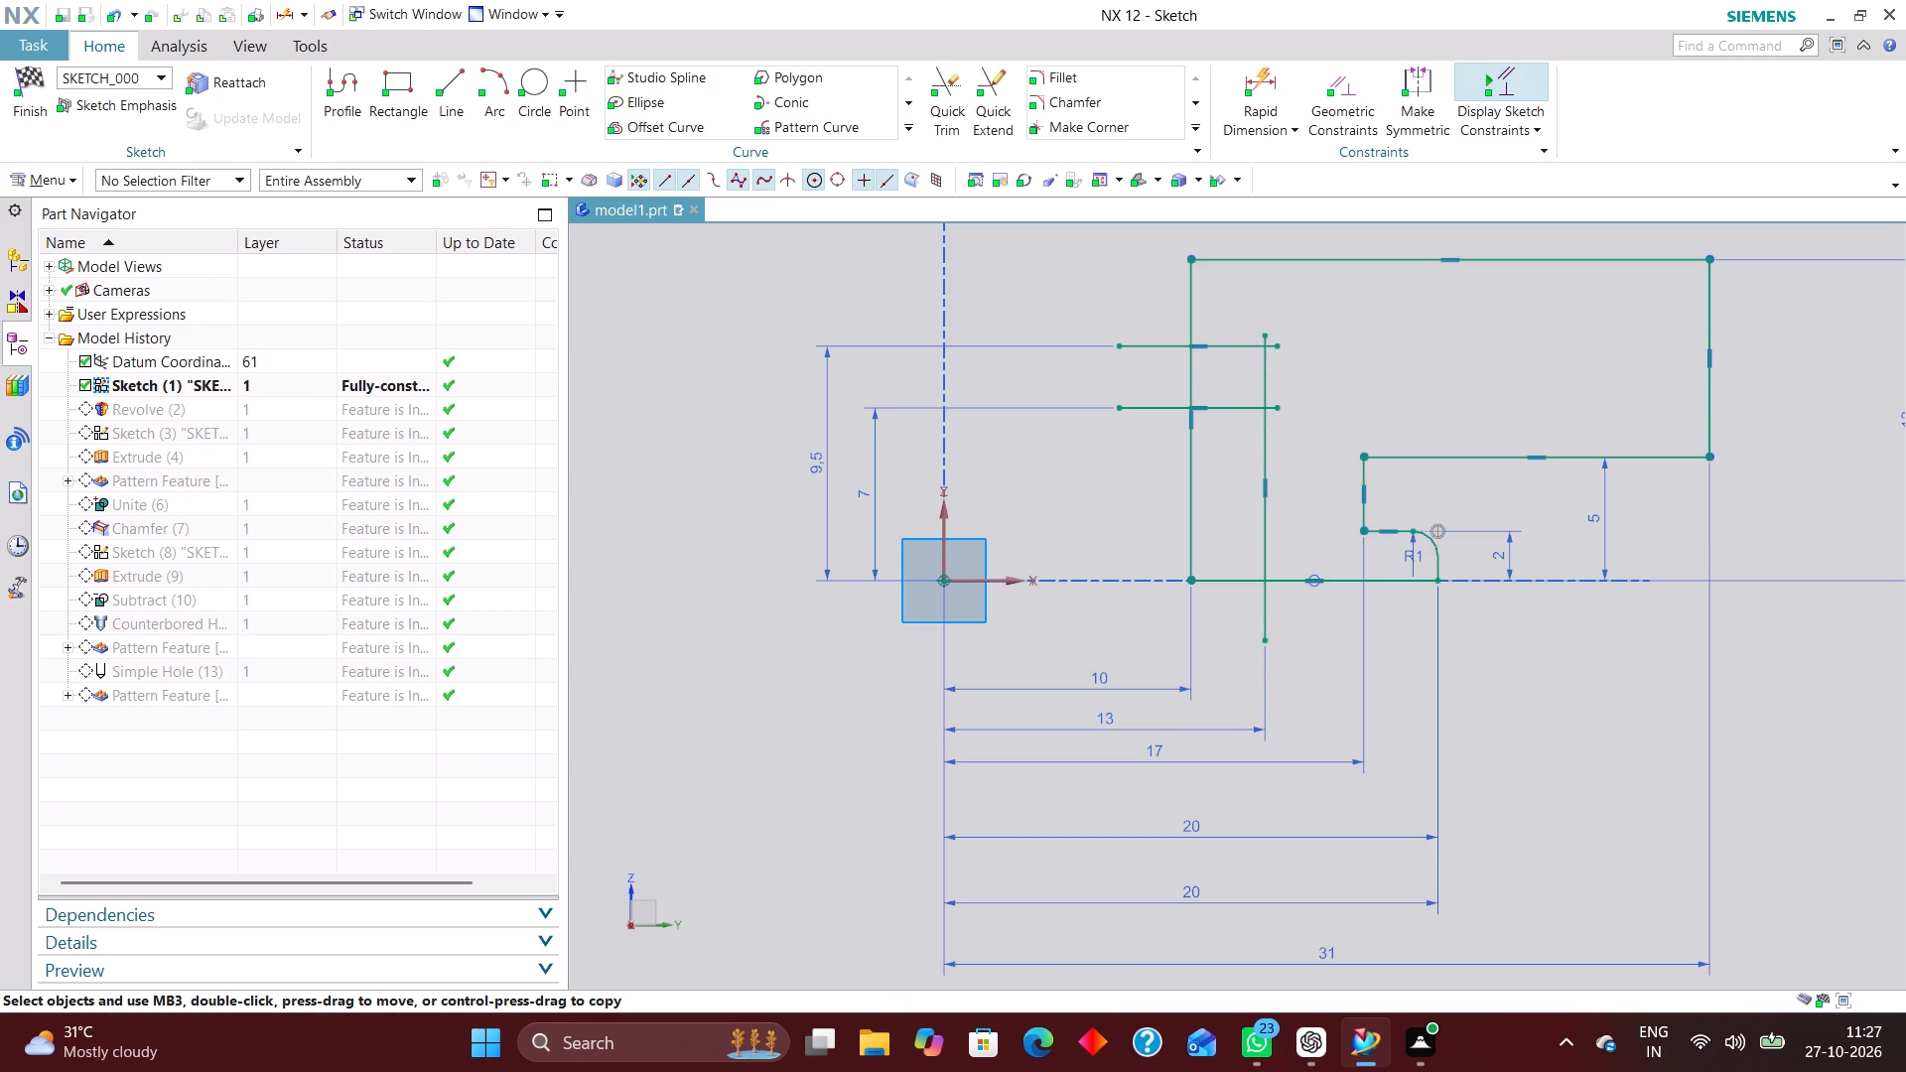
{"action": "left_click_drag", "start_coordinate": [1261, 562], "coordinate": [1260, 583]}
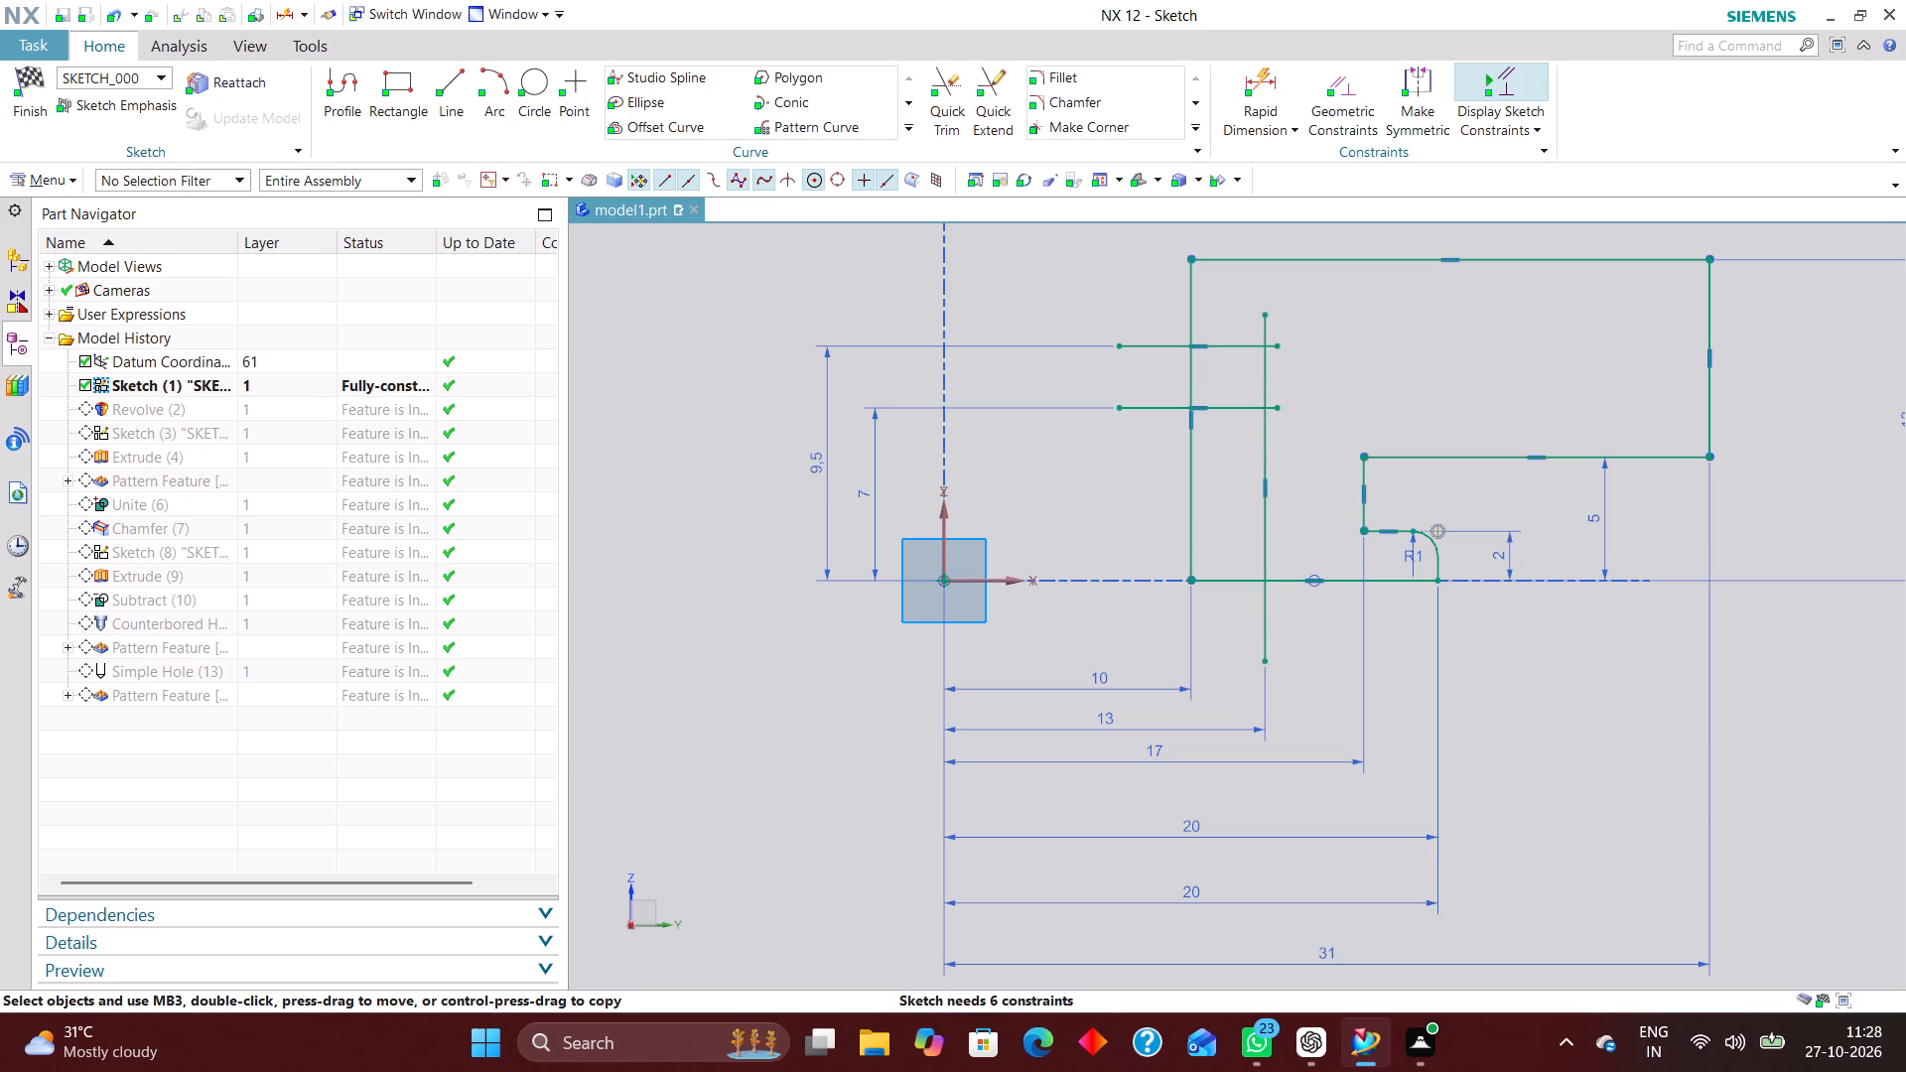
Trim the overhanging groove line ends and the bore edge between the horizontals, leaving a rectangular groove in the profile.
{"action": "left_click", "coordinate": [945, 83]}
{"action": "left_click", "coordinate": [1264, 635]}
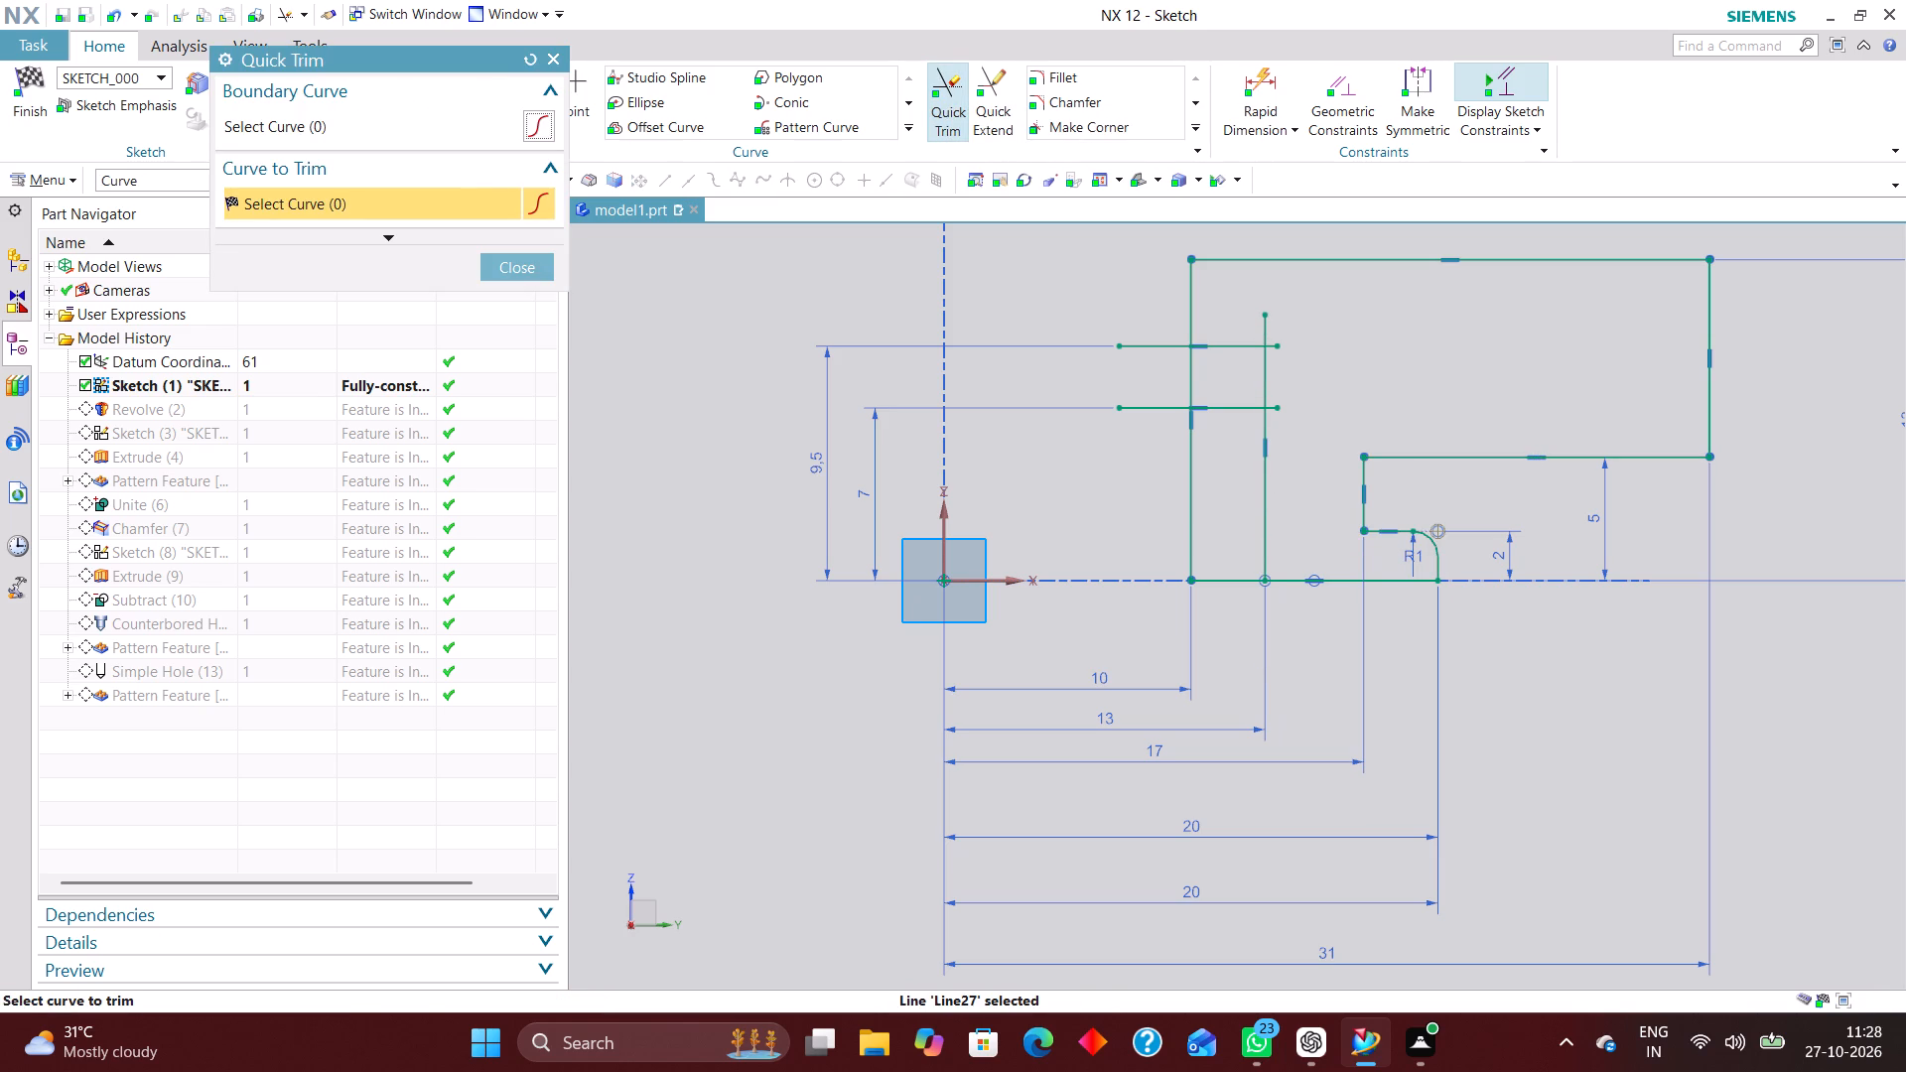
{"action": "left_click", "coordinate": [1260, 537]}
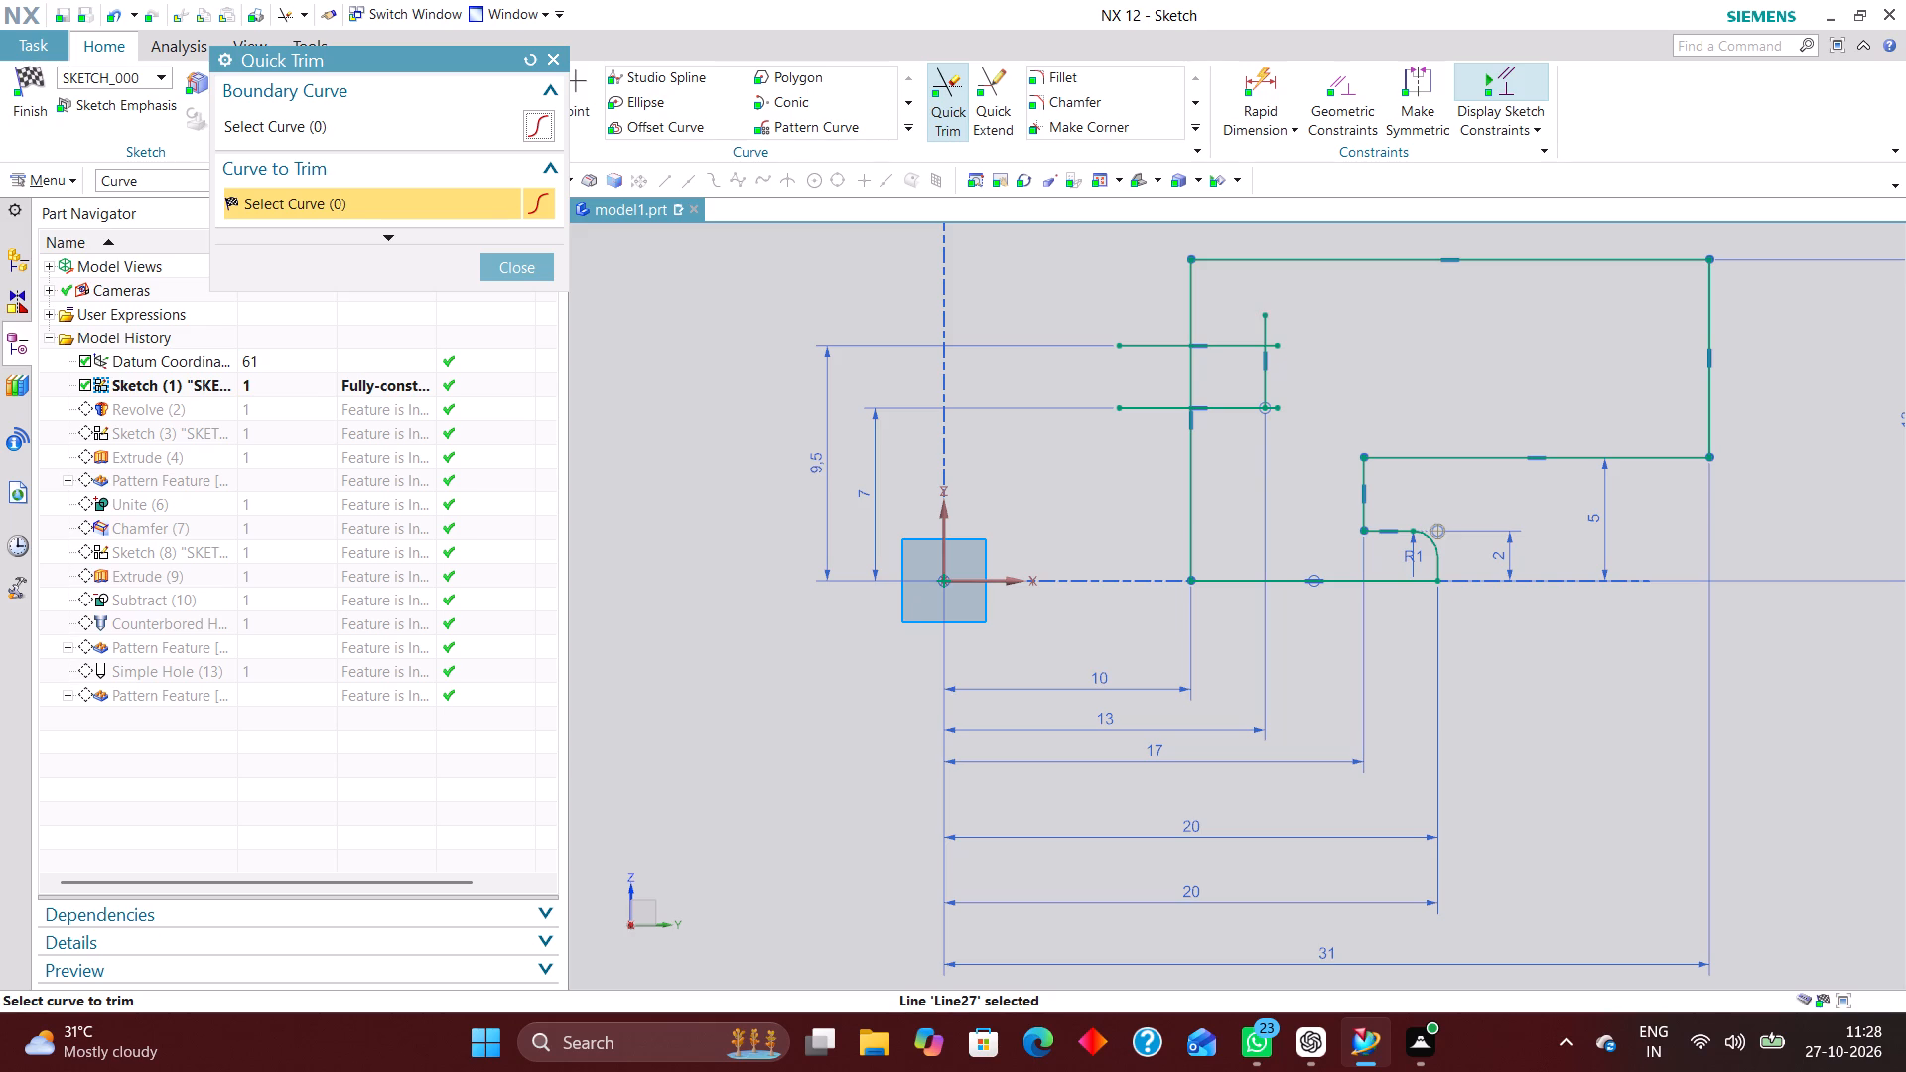
{"action": "left_click", "coordinate": [1261, 313]}
{"action": "scroll", "coordinate": [1276, 354], "scroll_direction": "up", "scroll_amount": 5}
{"action": "left_click", "coordinate": [1260, 325]}
{"action": "left_click", "coordinate": [1266, 506]}
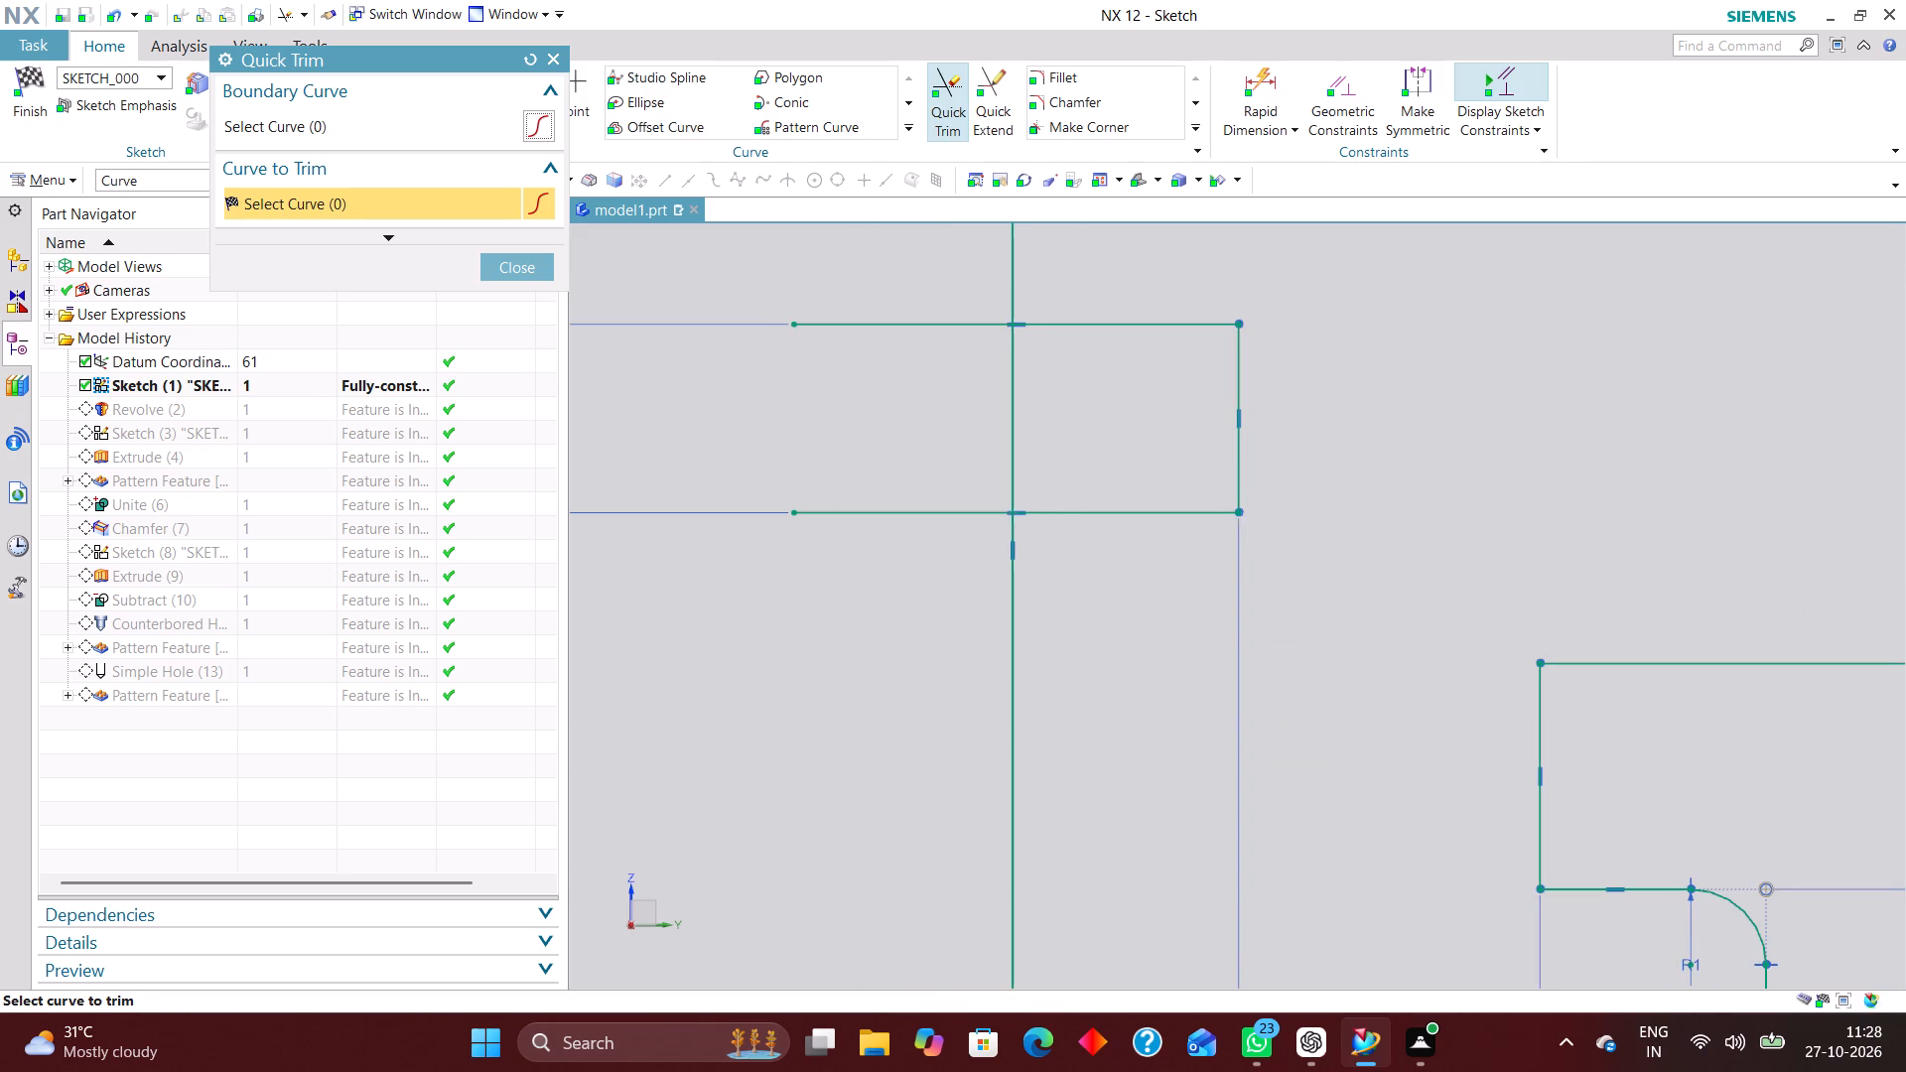
{"action": "scroll", "coordinate": [1380, 545], "scroll_direction": "down", "scroll_amount": 2}
{"action": "left_click", "coordinate": [1055, 400]}
{"action": "left_click", "coordinate": [1073, 523]}
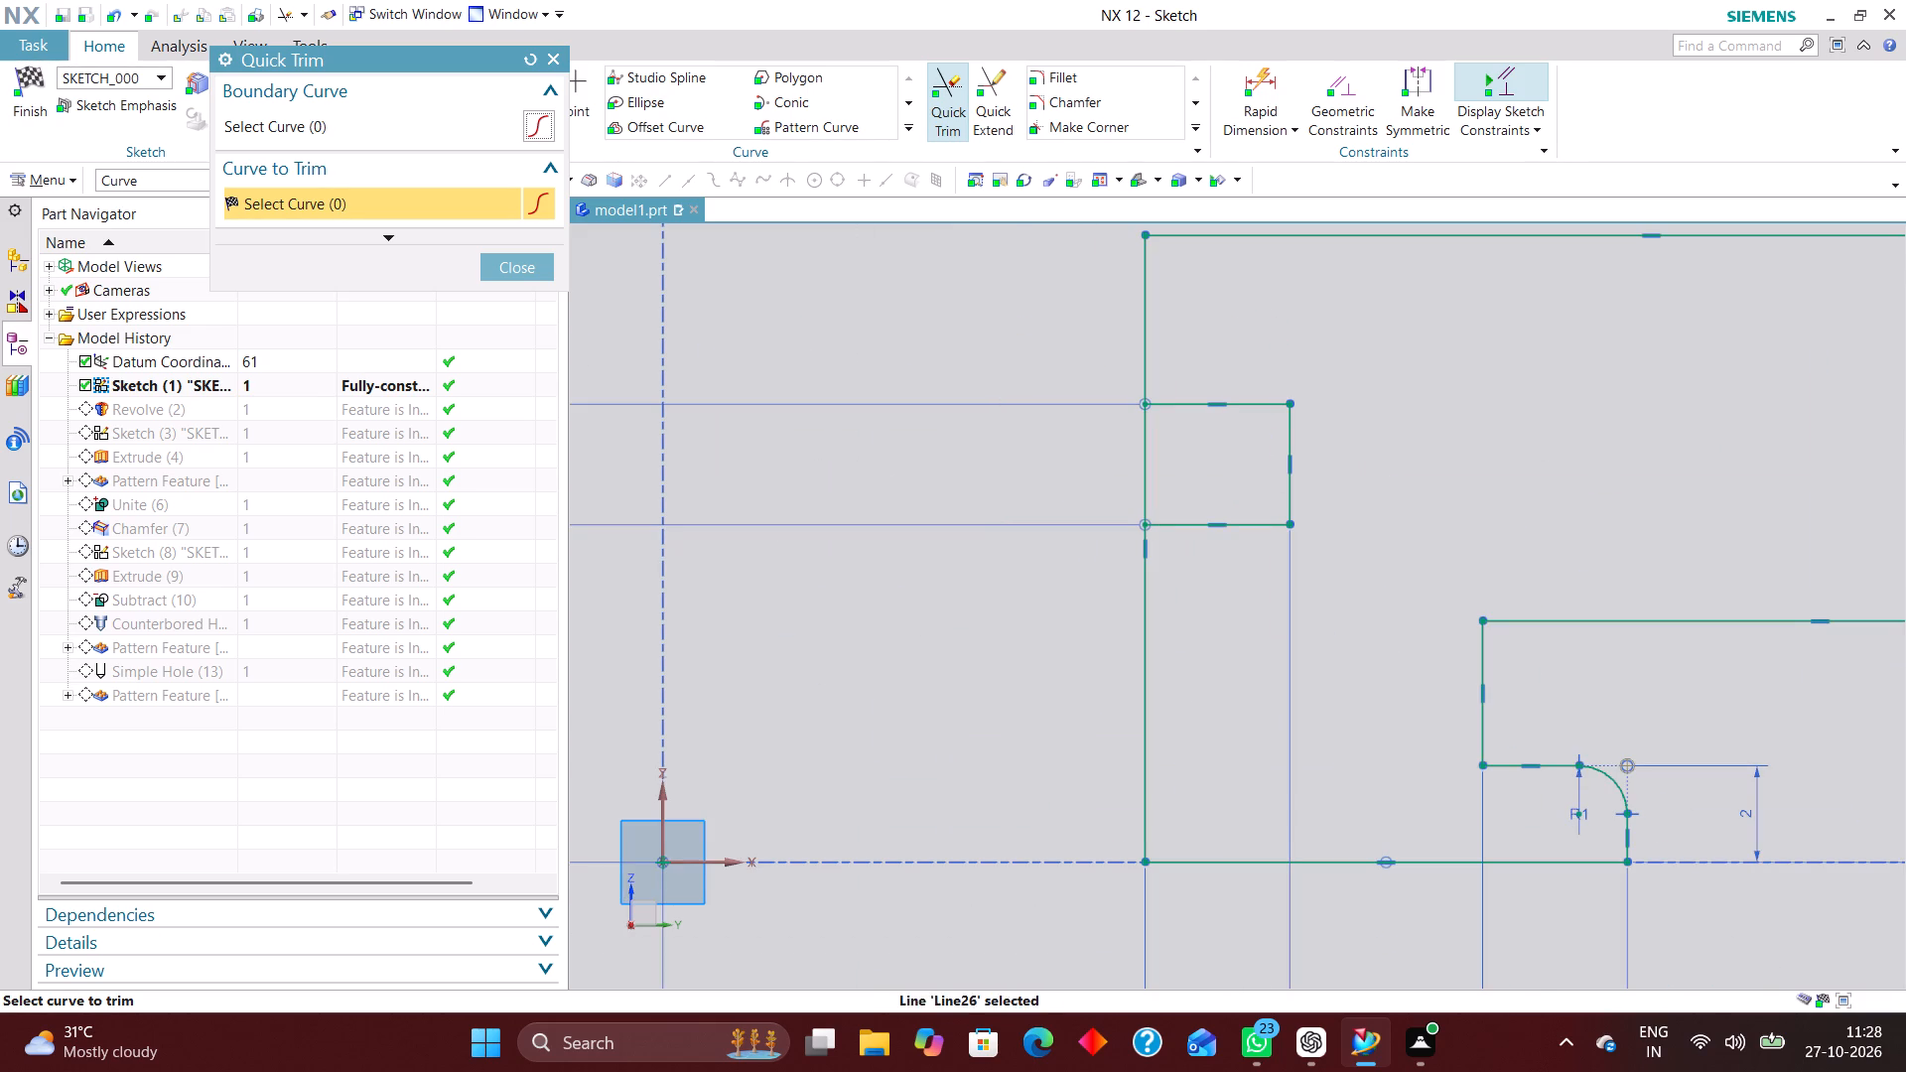
{"action": "left_click", "coordinate": [1140, 485]}
{"action": "scroll", "coordinate": [1151, 448], "scroll_direction": "down", "scroll_amount": 3}
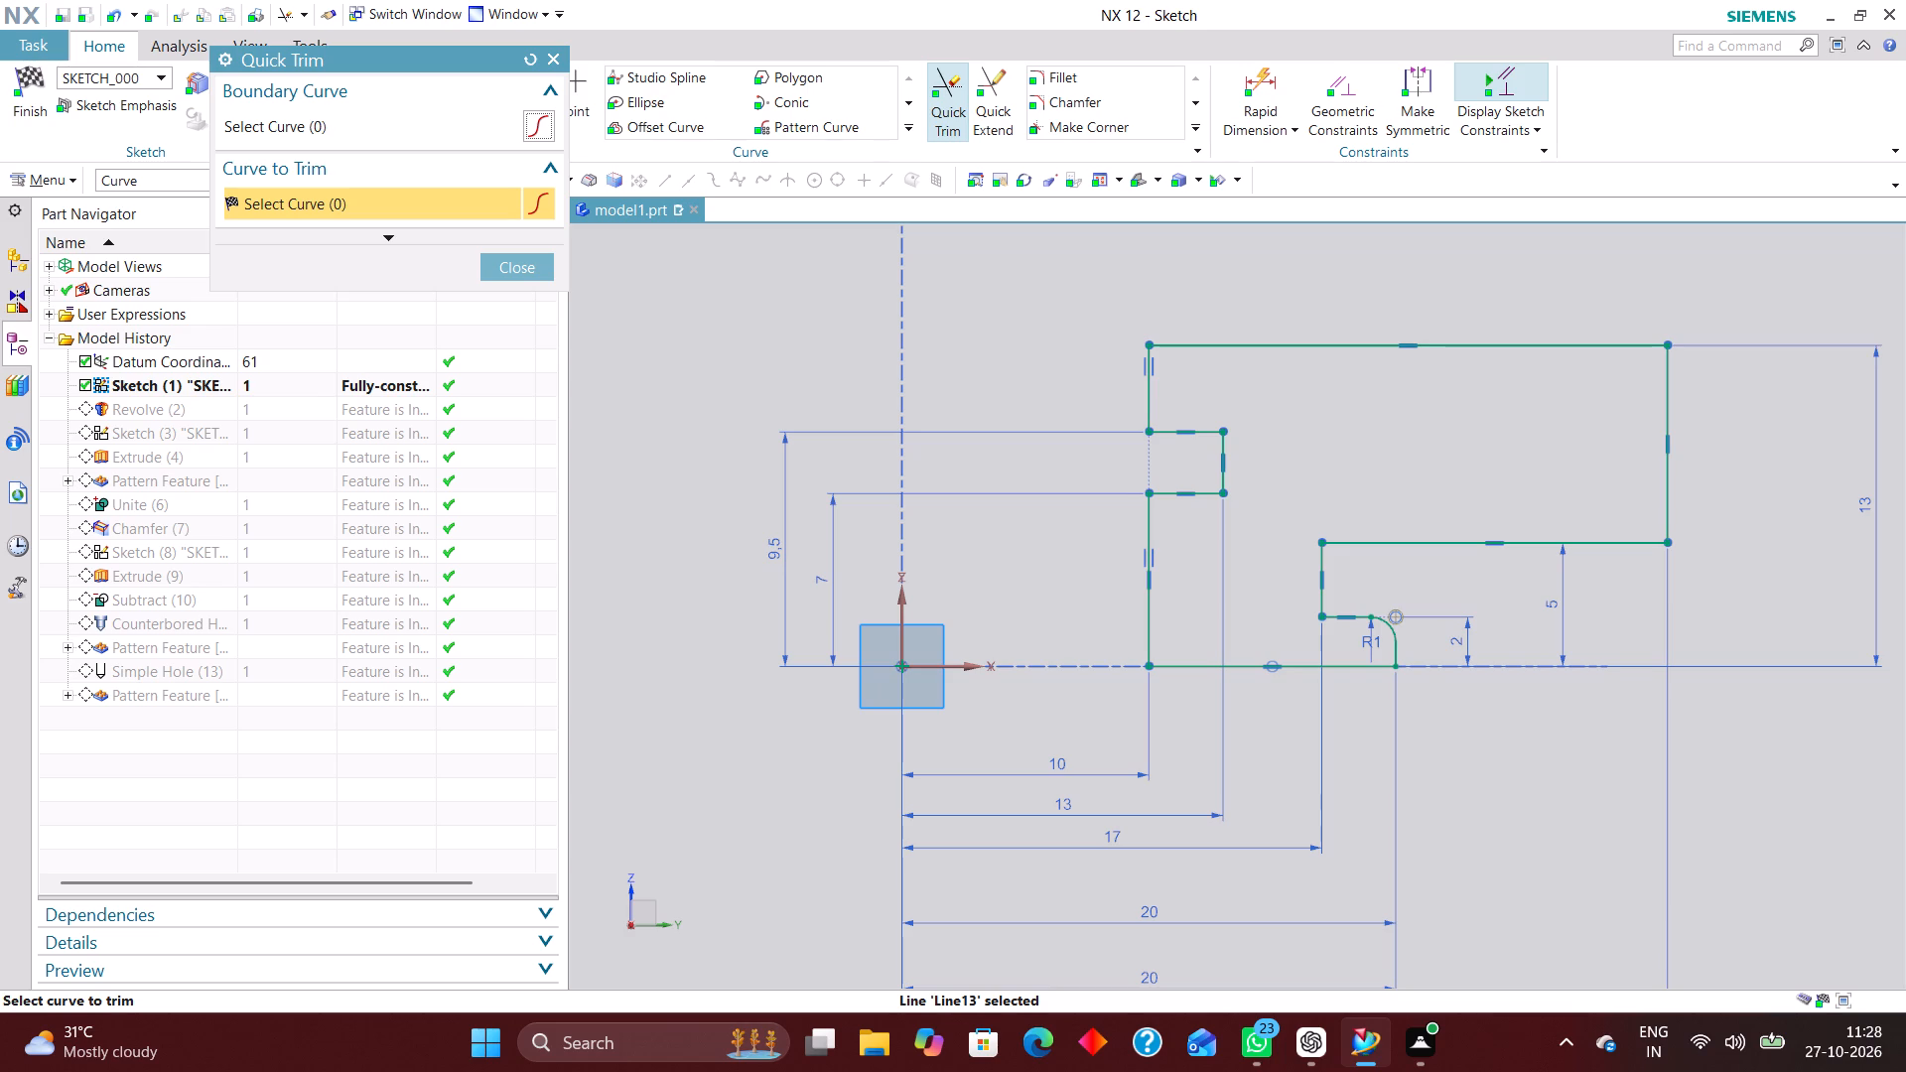
{"action": "scroll", "coordinate": [1139, 606], "scroll_direction": "down", "scroll_amount": 2}
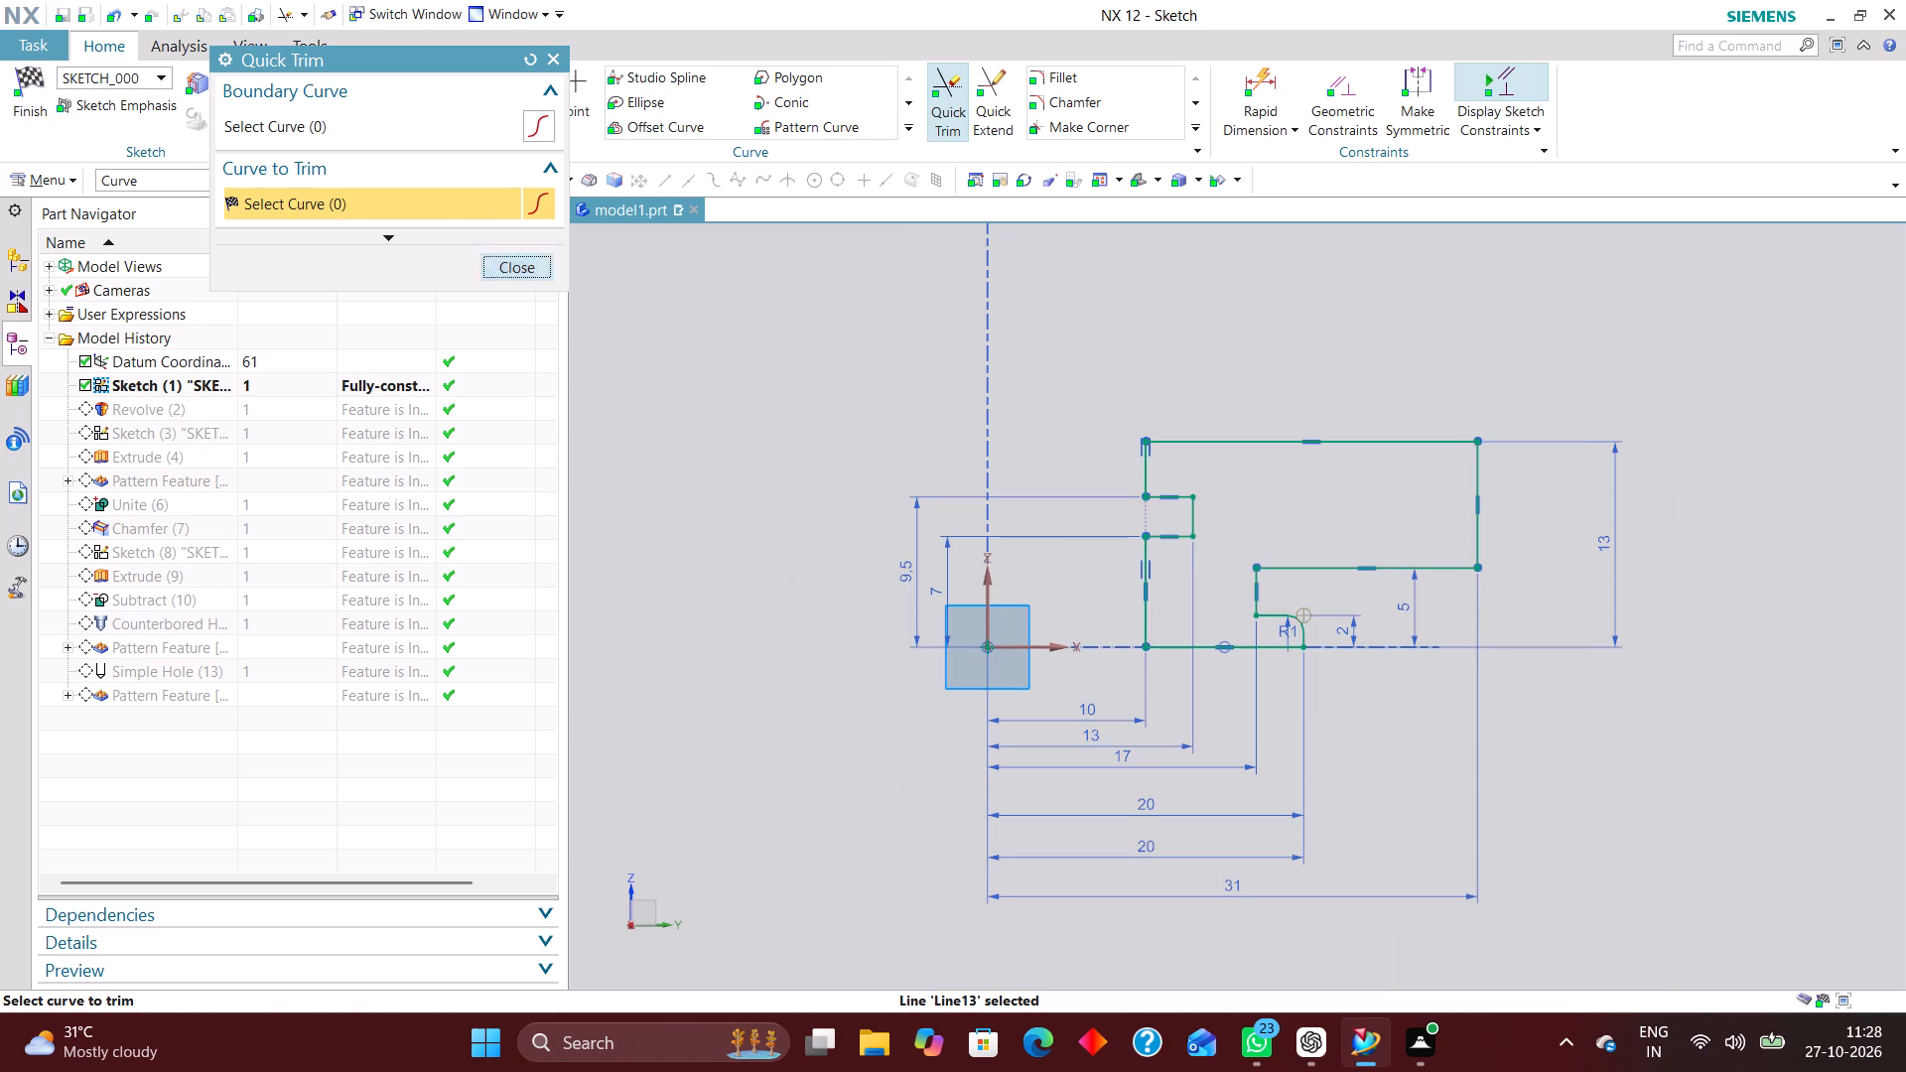
{"action": "left_click", "coordinate": [533, 260]}
Finish the profile sketch to update the fixture model, and dismiss the update report.
{"action": "left_click", "coordinate": [19, 70]}
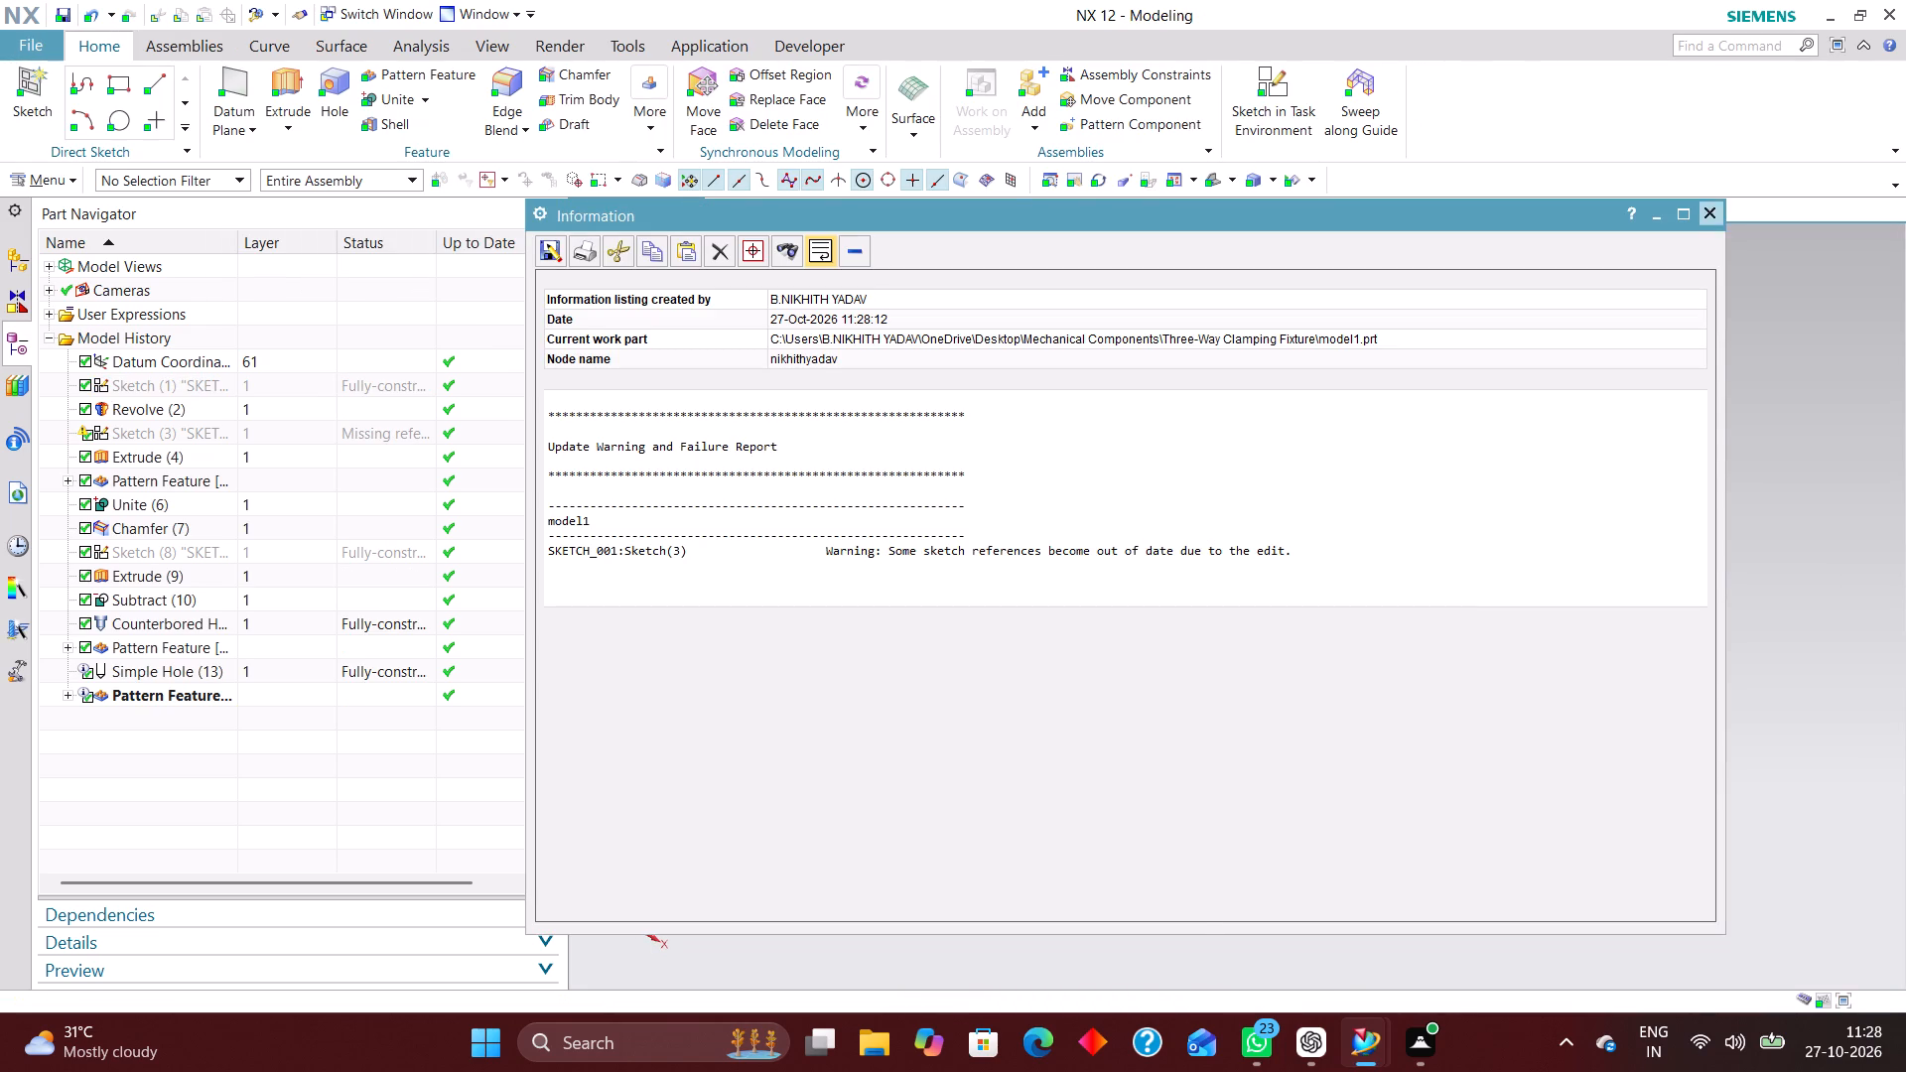
{"action": "left_click", "coordinate": [1712, 222]}
Examine the fixture from below and above around the bore groove, and return to the isometric view.
{"action": "scroll", "coordinate": [1339, 654], "scroll_direction": "up", "scroll_amount": 3}
{"action": "middle_click_drag", "start_coordinate": [1241, 638], "coordinate": [1279, 584]}
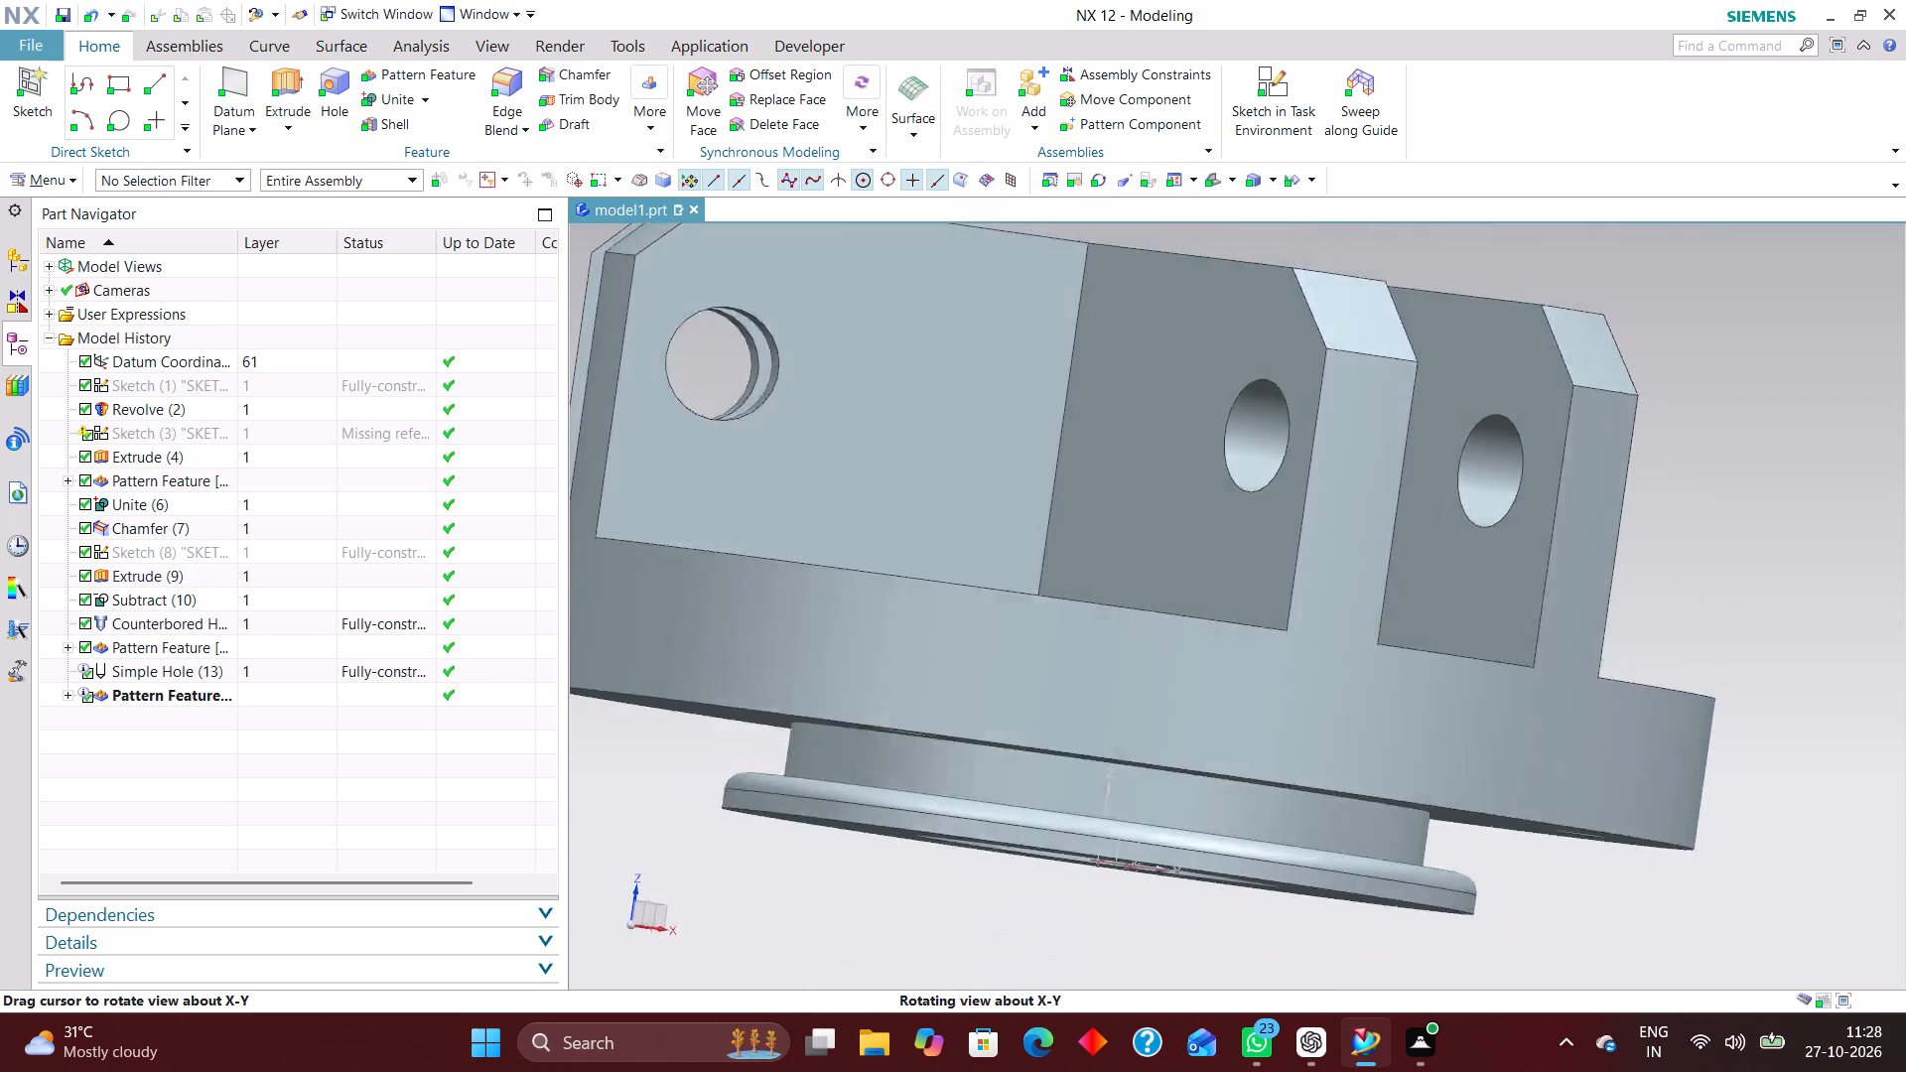
{"action": "middle_click_drag", "start_coordinate": [1279, 584], "coordinate": [1319, 755]}
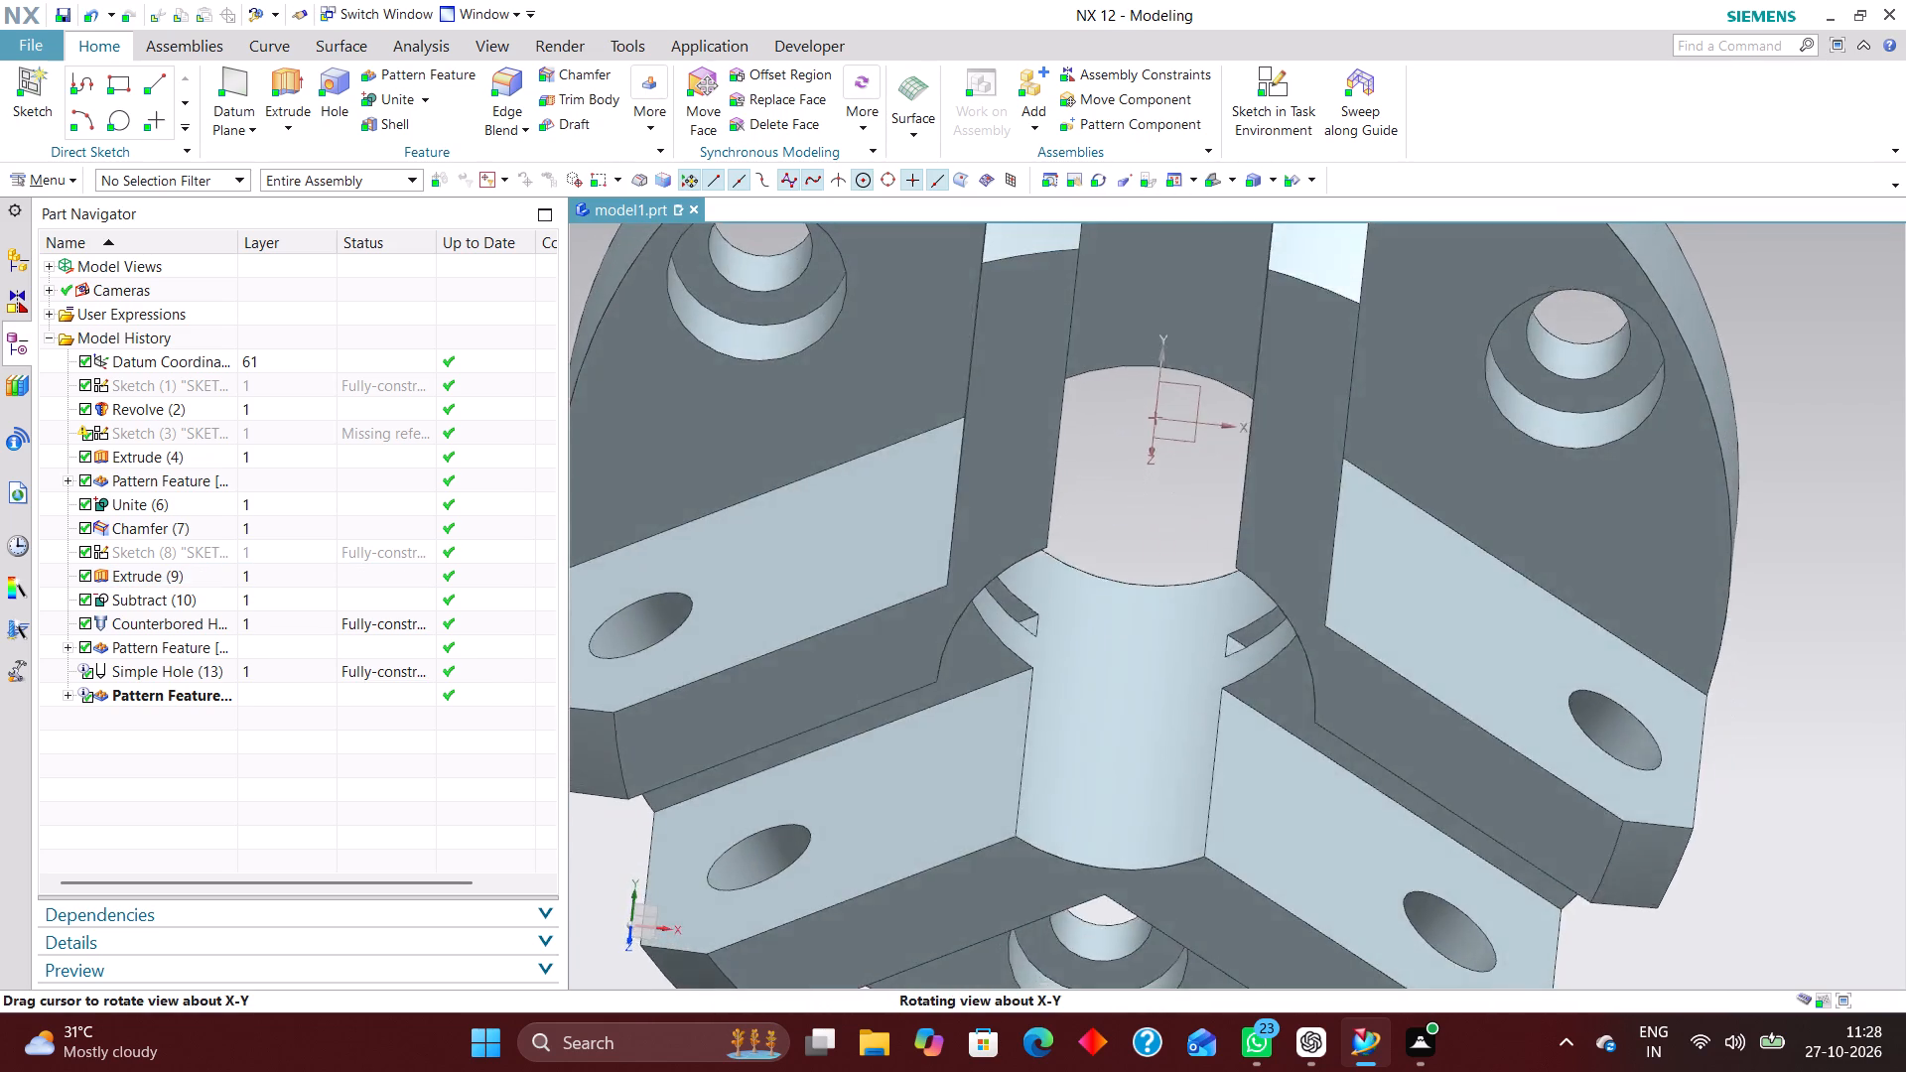
{"action": "middle_click_drag", "start_coordinate": [1319, 755], "coordinate": [1298, 664]}
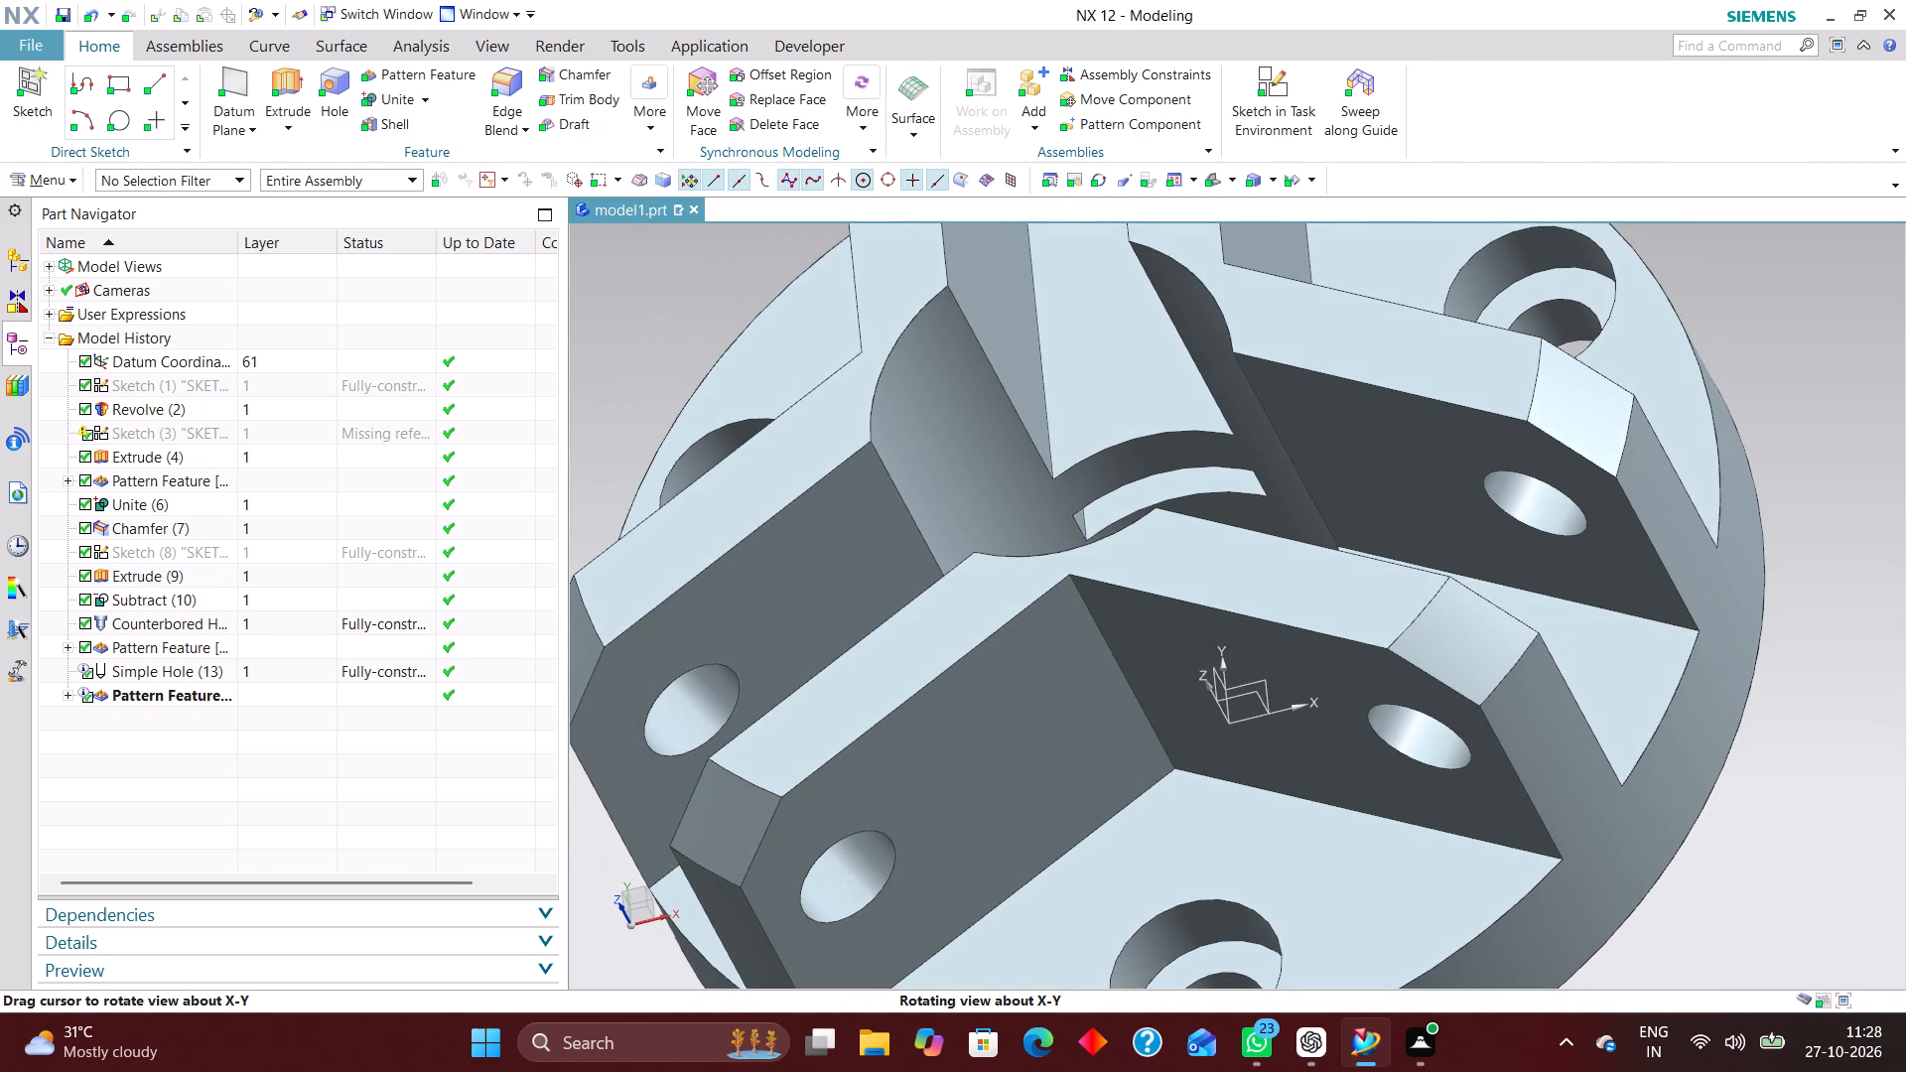
{"action": "middle_click_drag", "start_coordinate": [1298, 664], "coordinate": [1268, 689]}
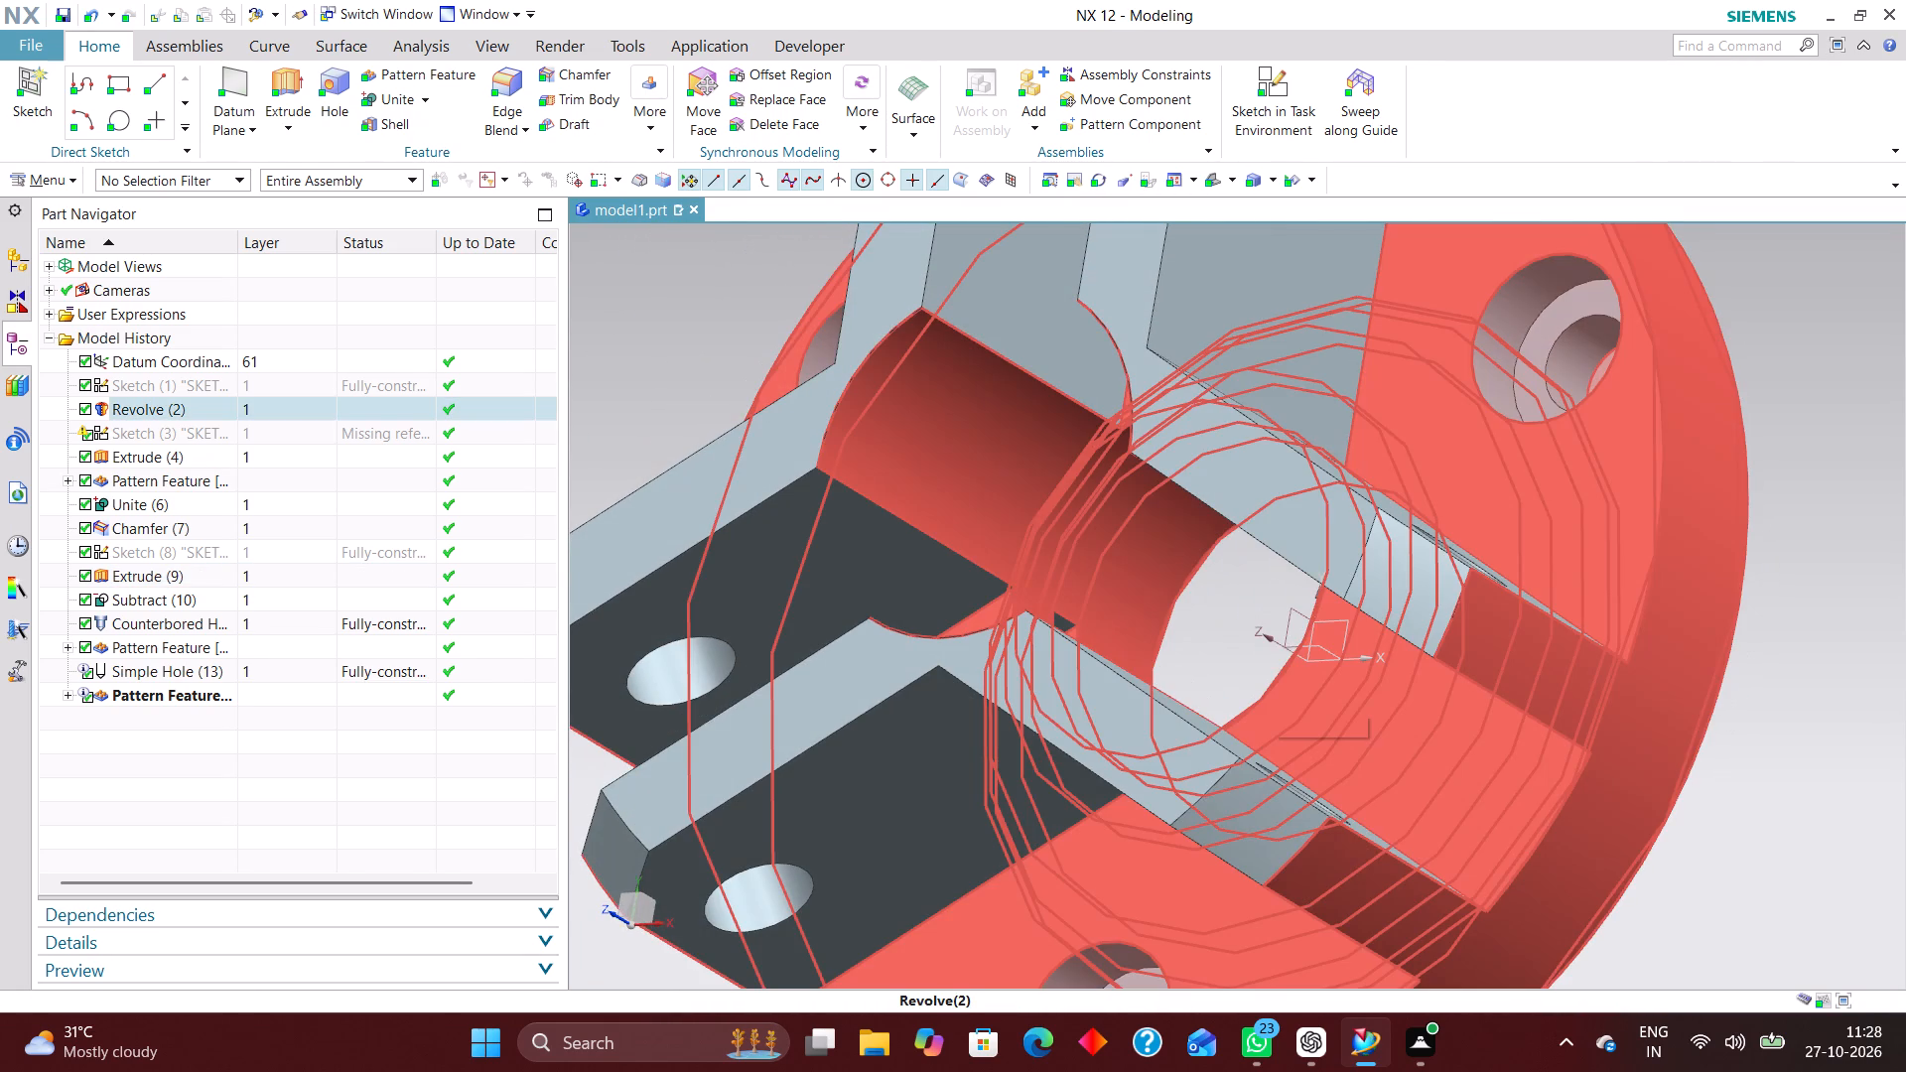
{"action": "key", "text": "End"}
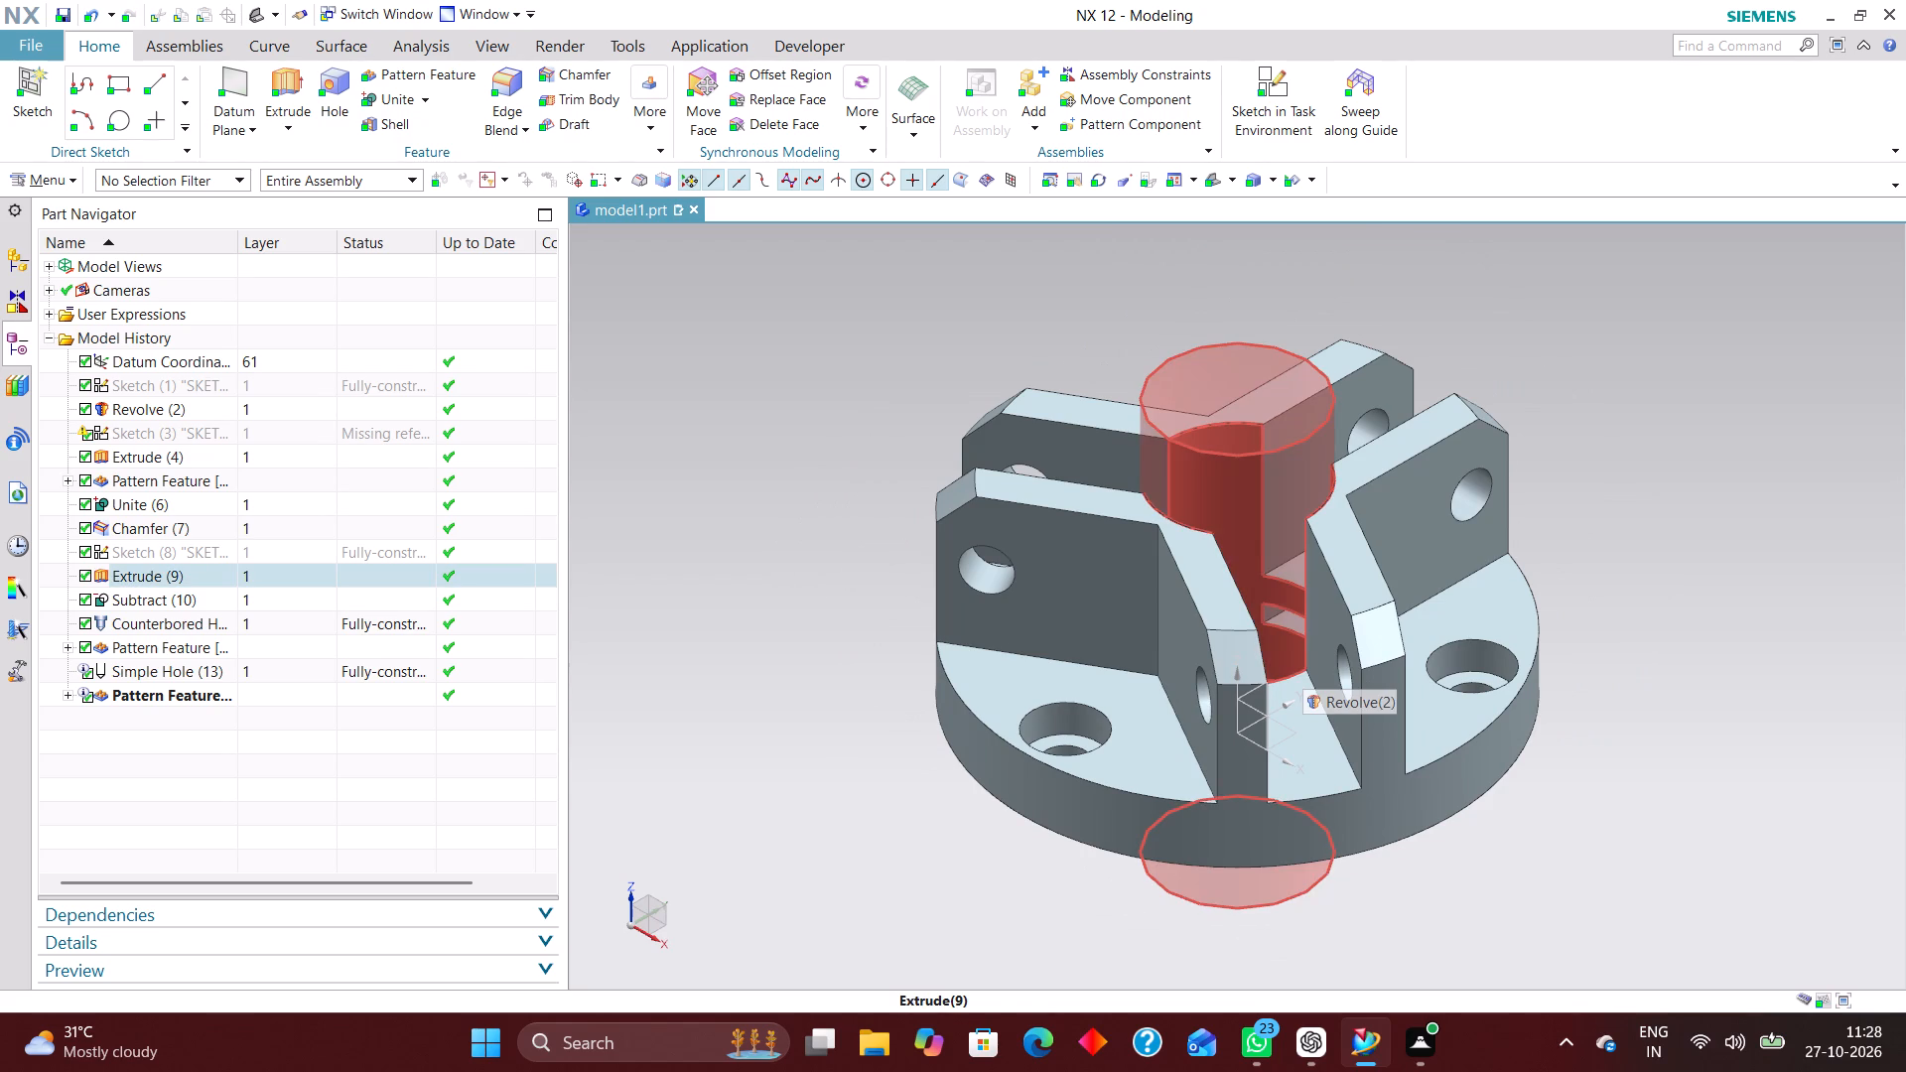
Reopen the wall sketch, Sketch (3), and hide the solid body behind the constraint symbols near the bore.
{"action": "left_click", "coordinate": [278, 436]}
{"action": "right_click", "coordinate": [278, 435]}
{"action": "left_click", "coordinate": [394, 488]}
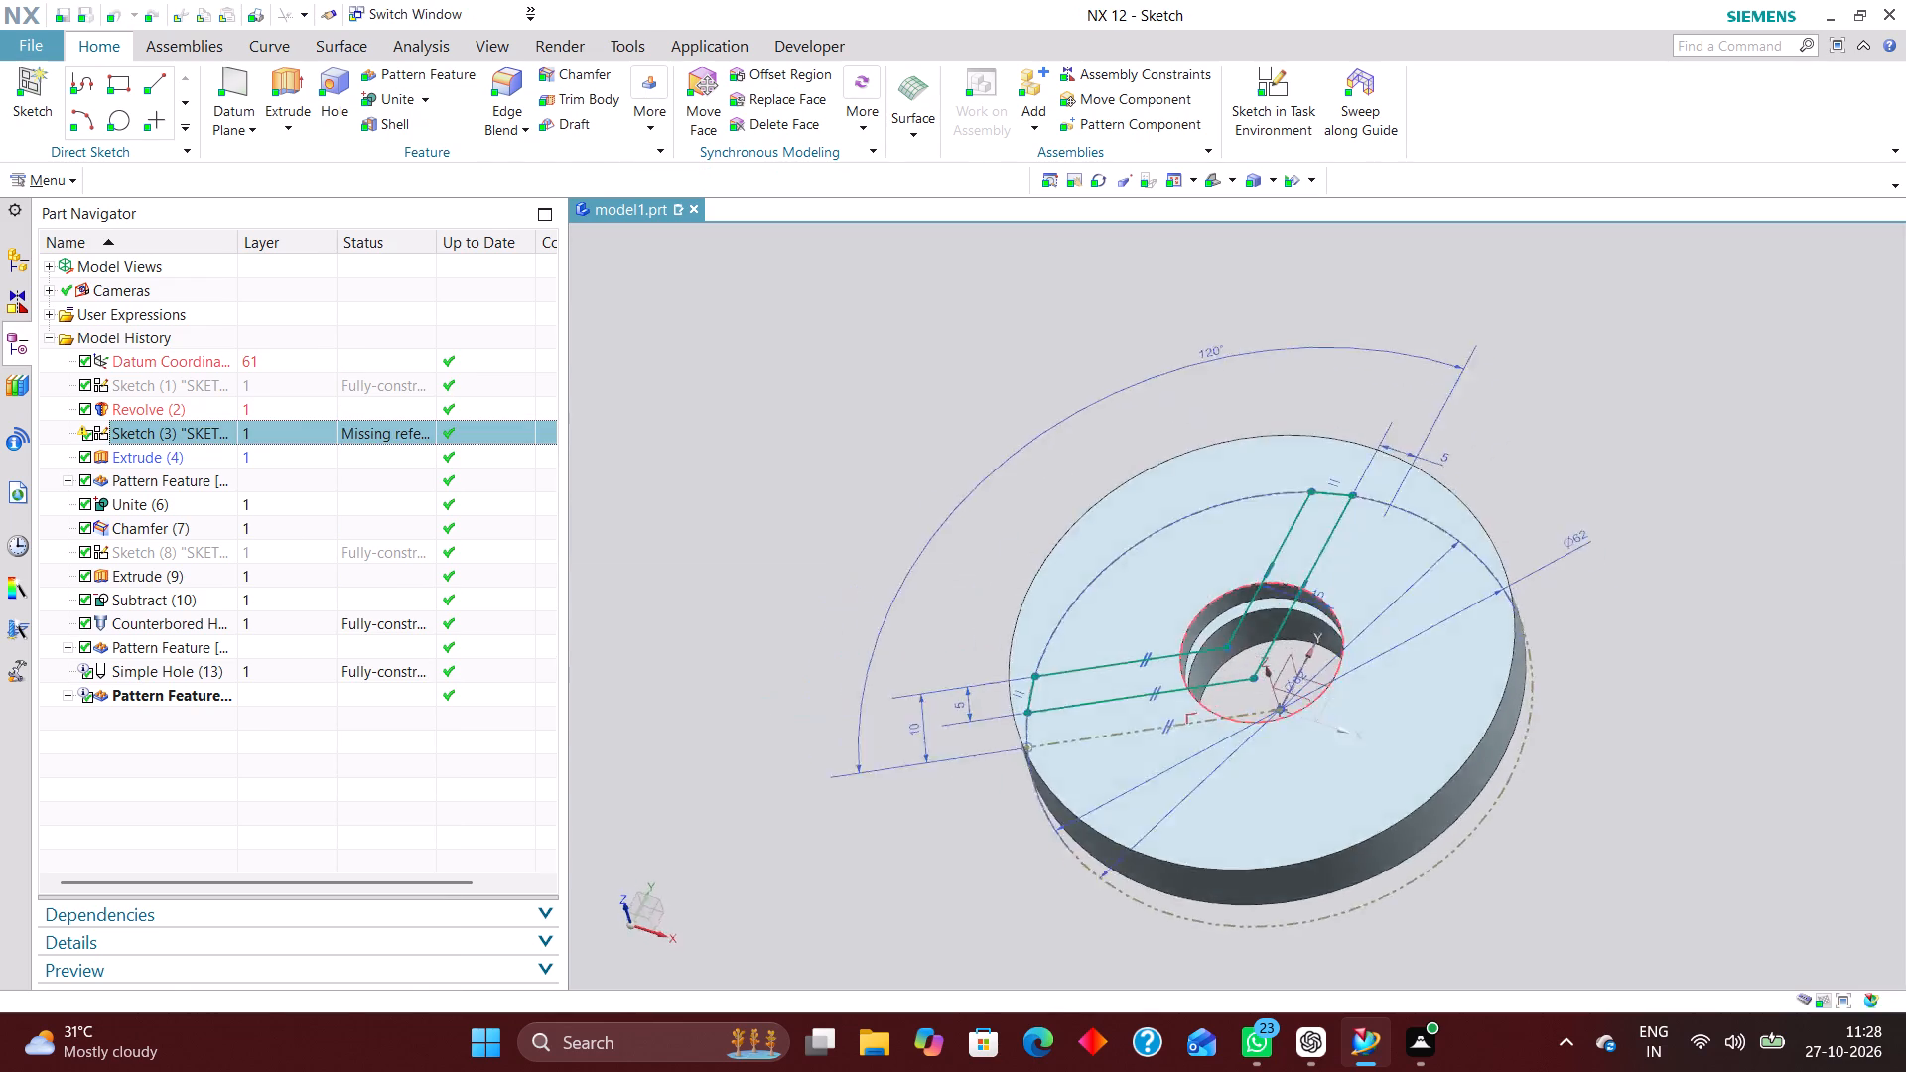
{"action": "scroll", "coordinate": [1592, 850], "scroll_direction": "up", "scroll_amount": 5}
{"action": "scroll", "coordinate": [1565, 820], "scroll_direction": "down", "scroll_amount": 1}
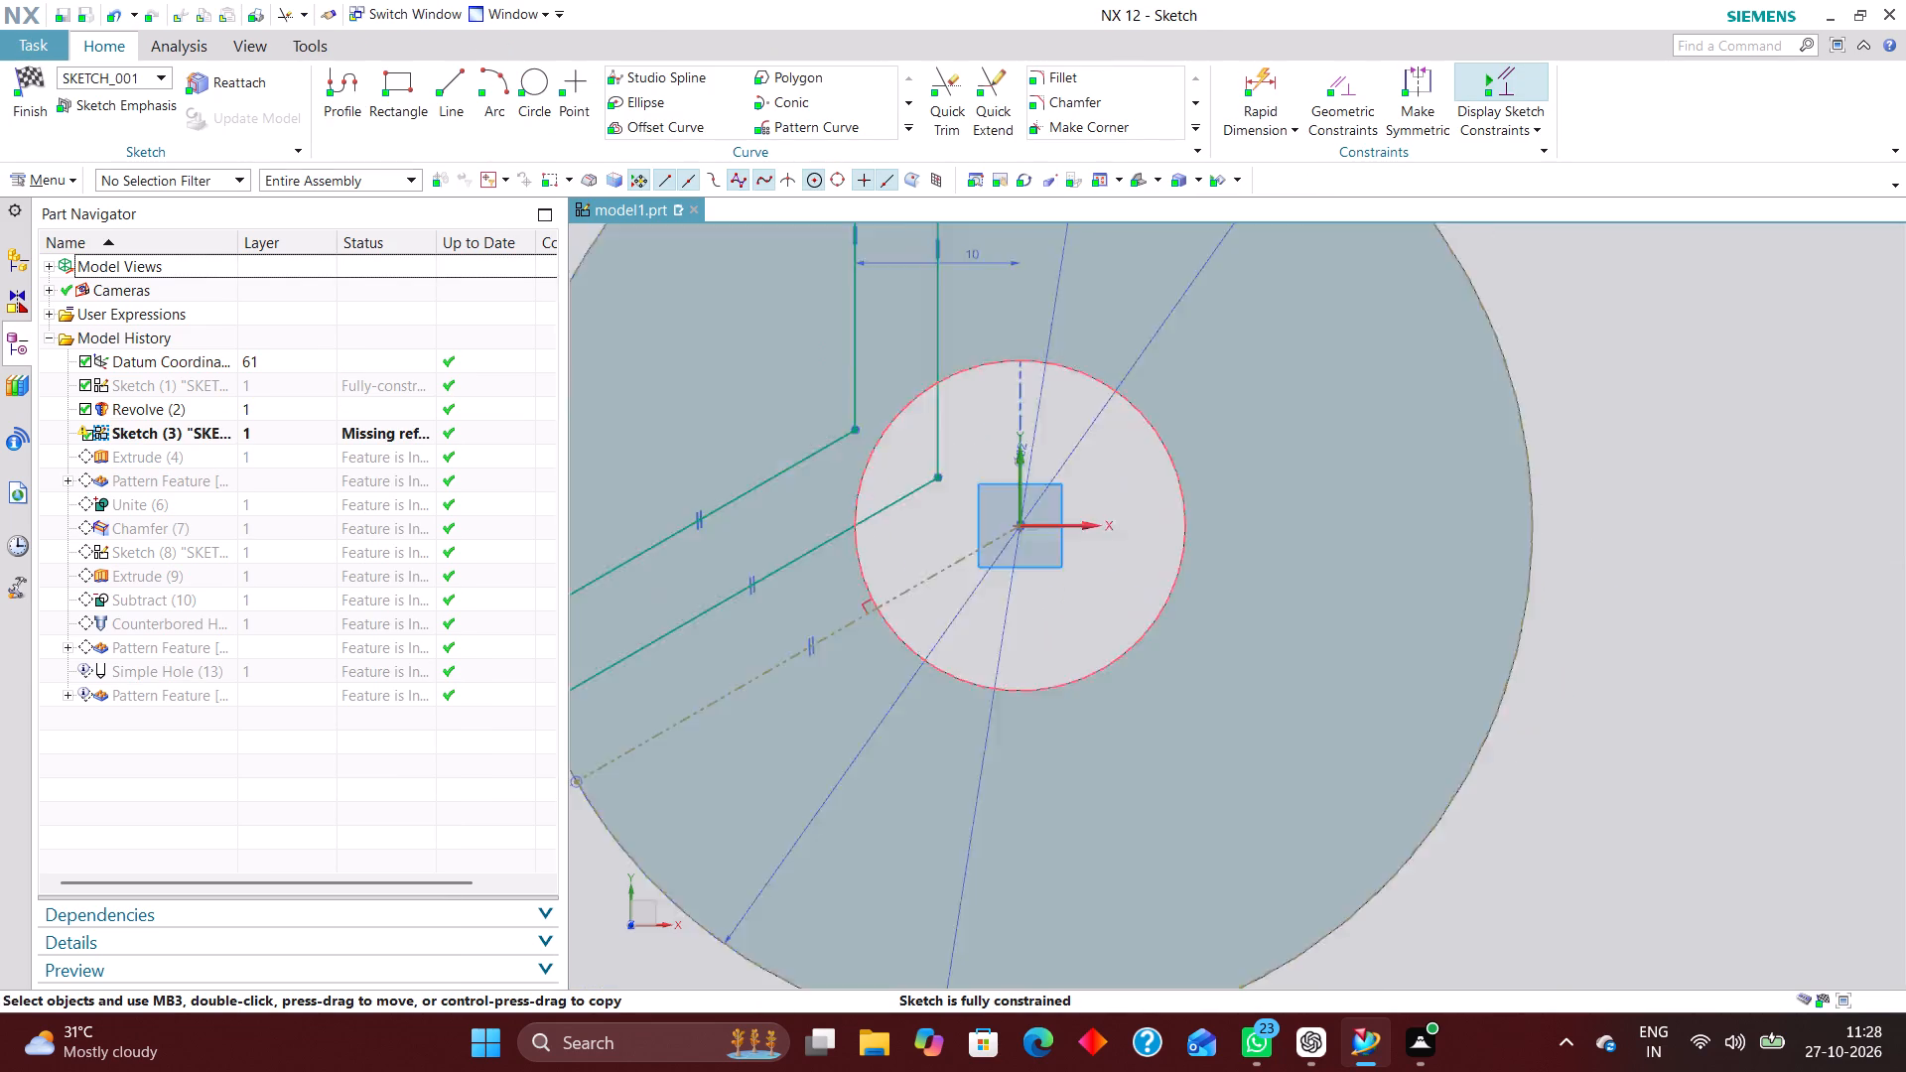
{"action": "scroll", "coordinate": [1577, 823], "scroll_direction": "down", "scroll_amount": 4}
{"action": "scroll", "coordinate": [1389, 760], "scroll_direction": "up", "scroll_amount": 3}
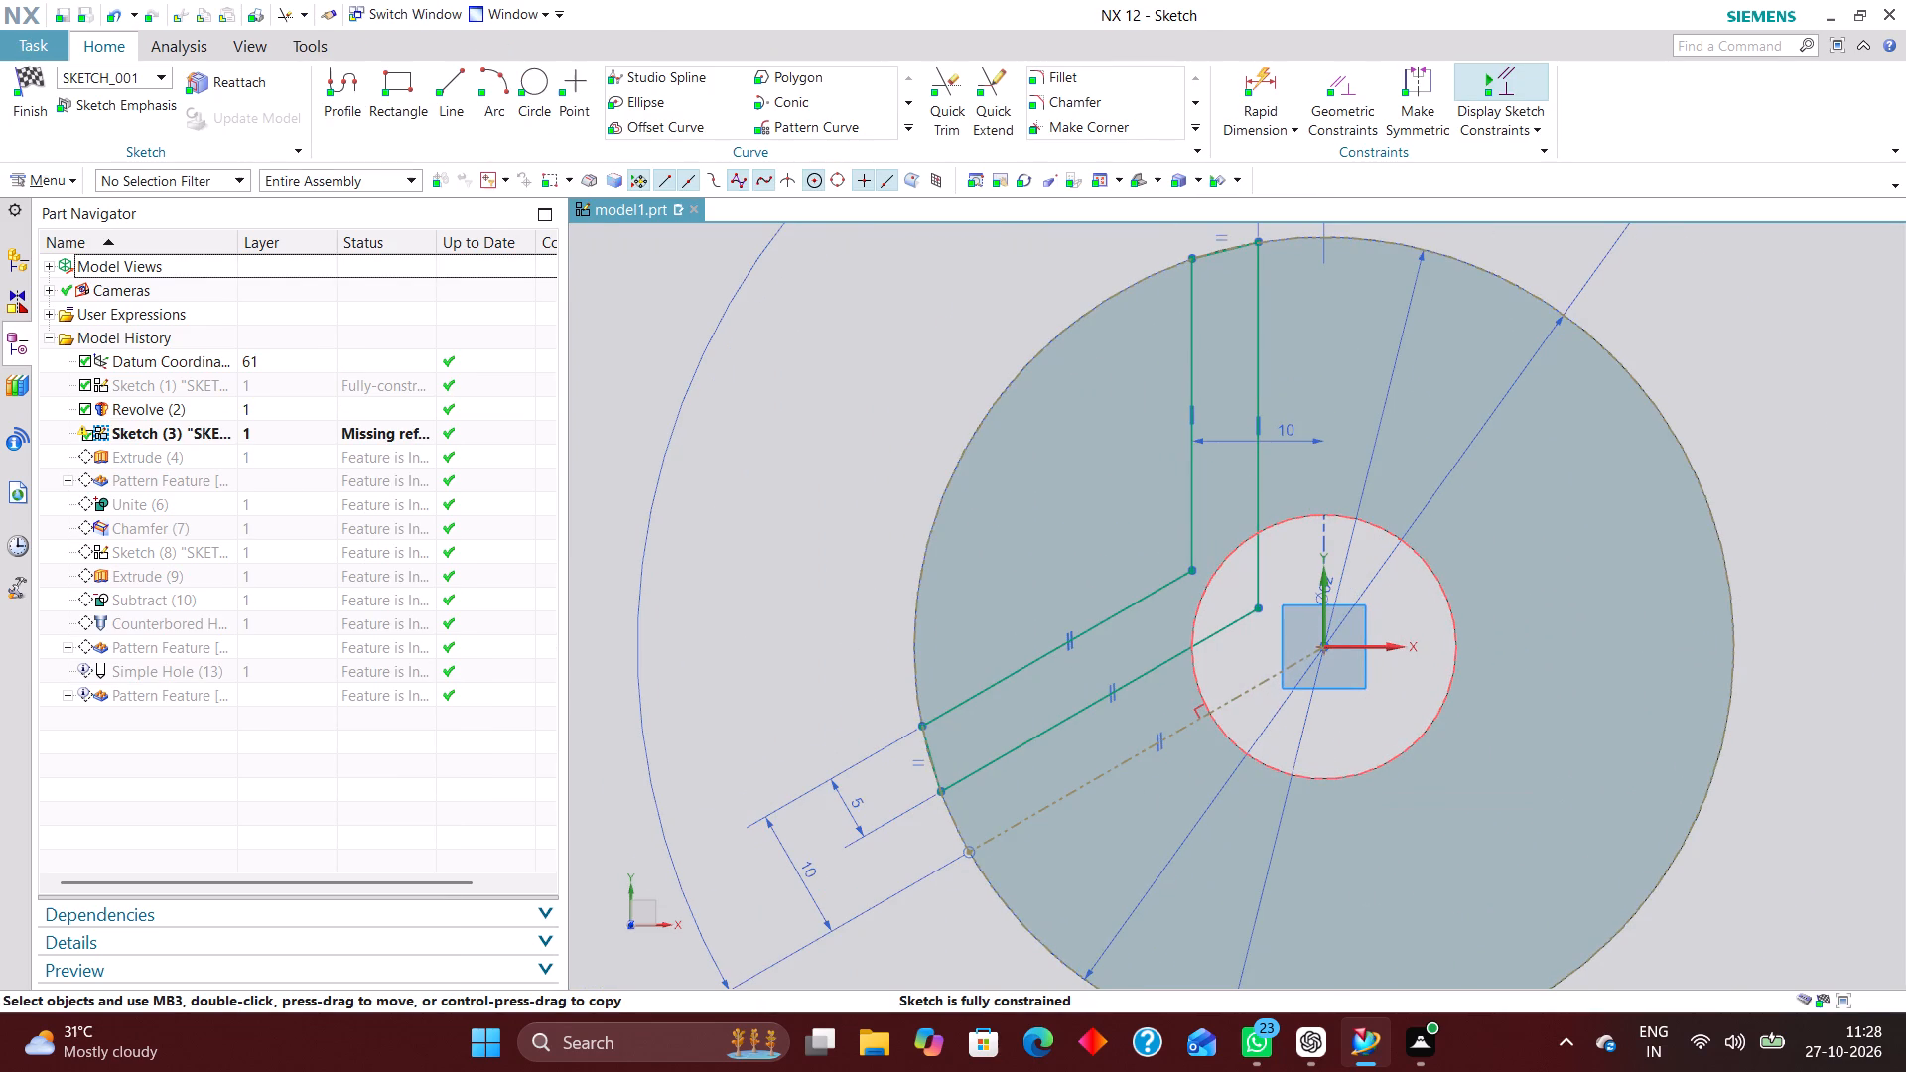
{"action": "scroll", "coordinate": [1195, 699], "scroll_direction": "up", "scroll_amount": 3}
{"action": "right_click", "coordinate": [1206, 692]}
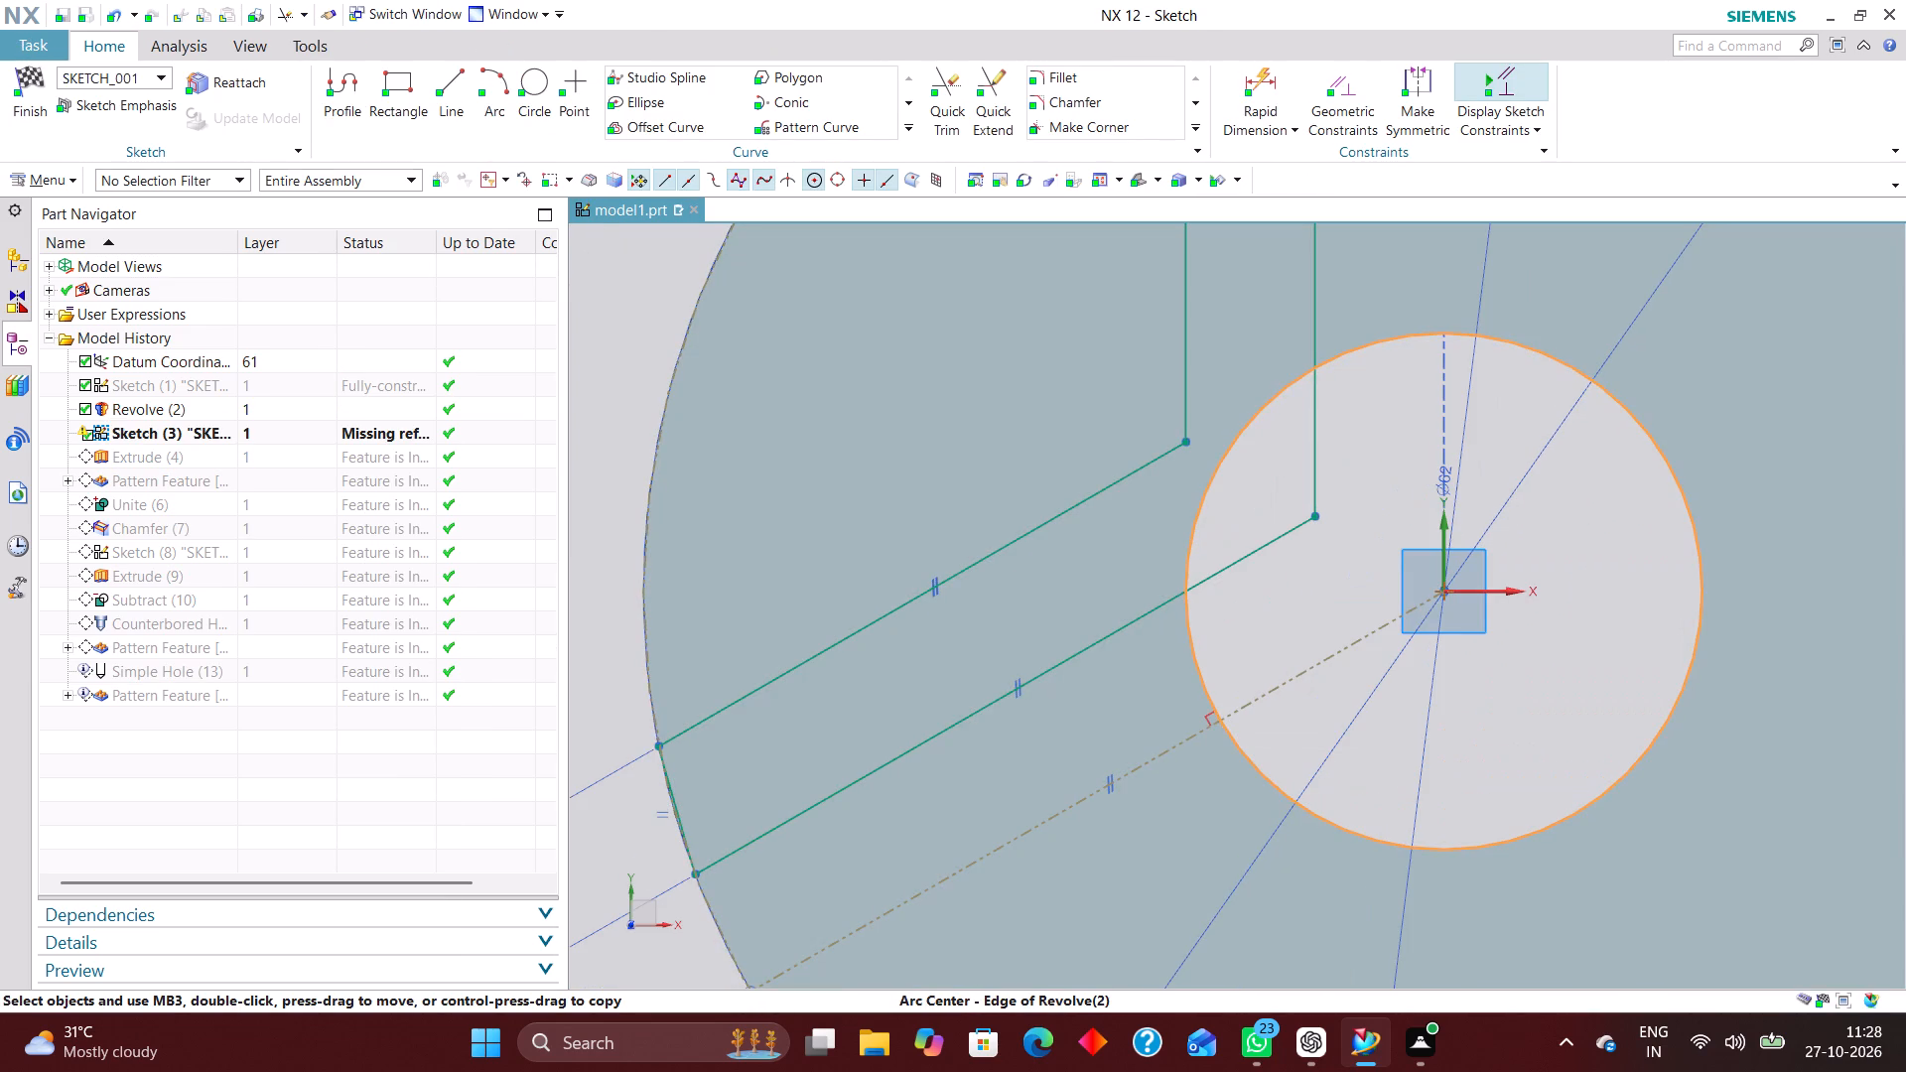
{"action": "right_click", "coordinate": [1209, 679]}
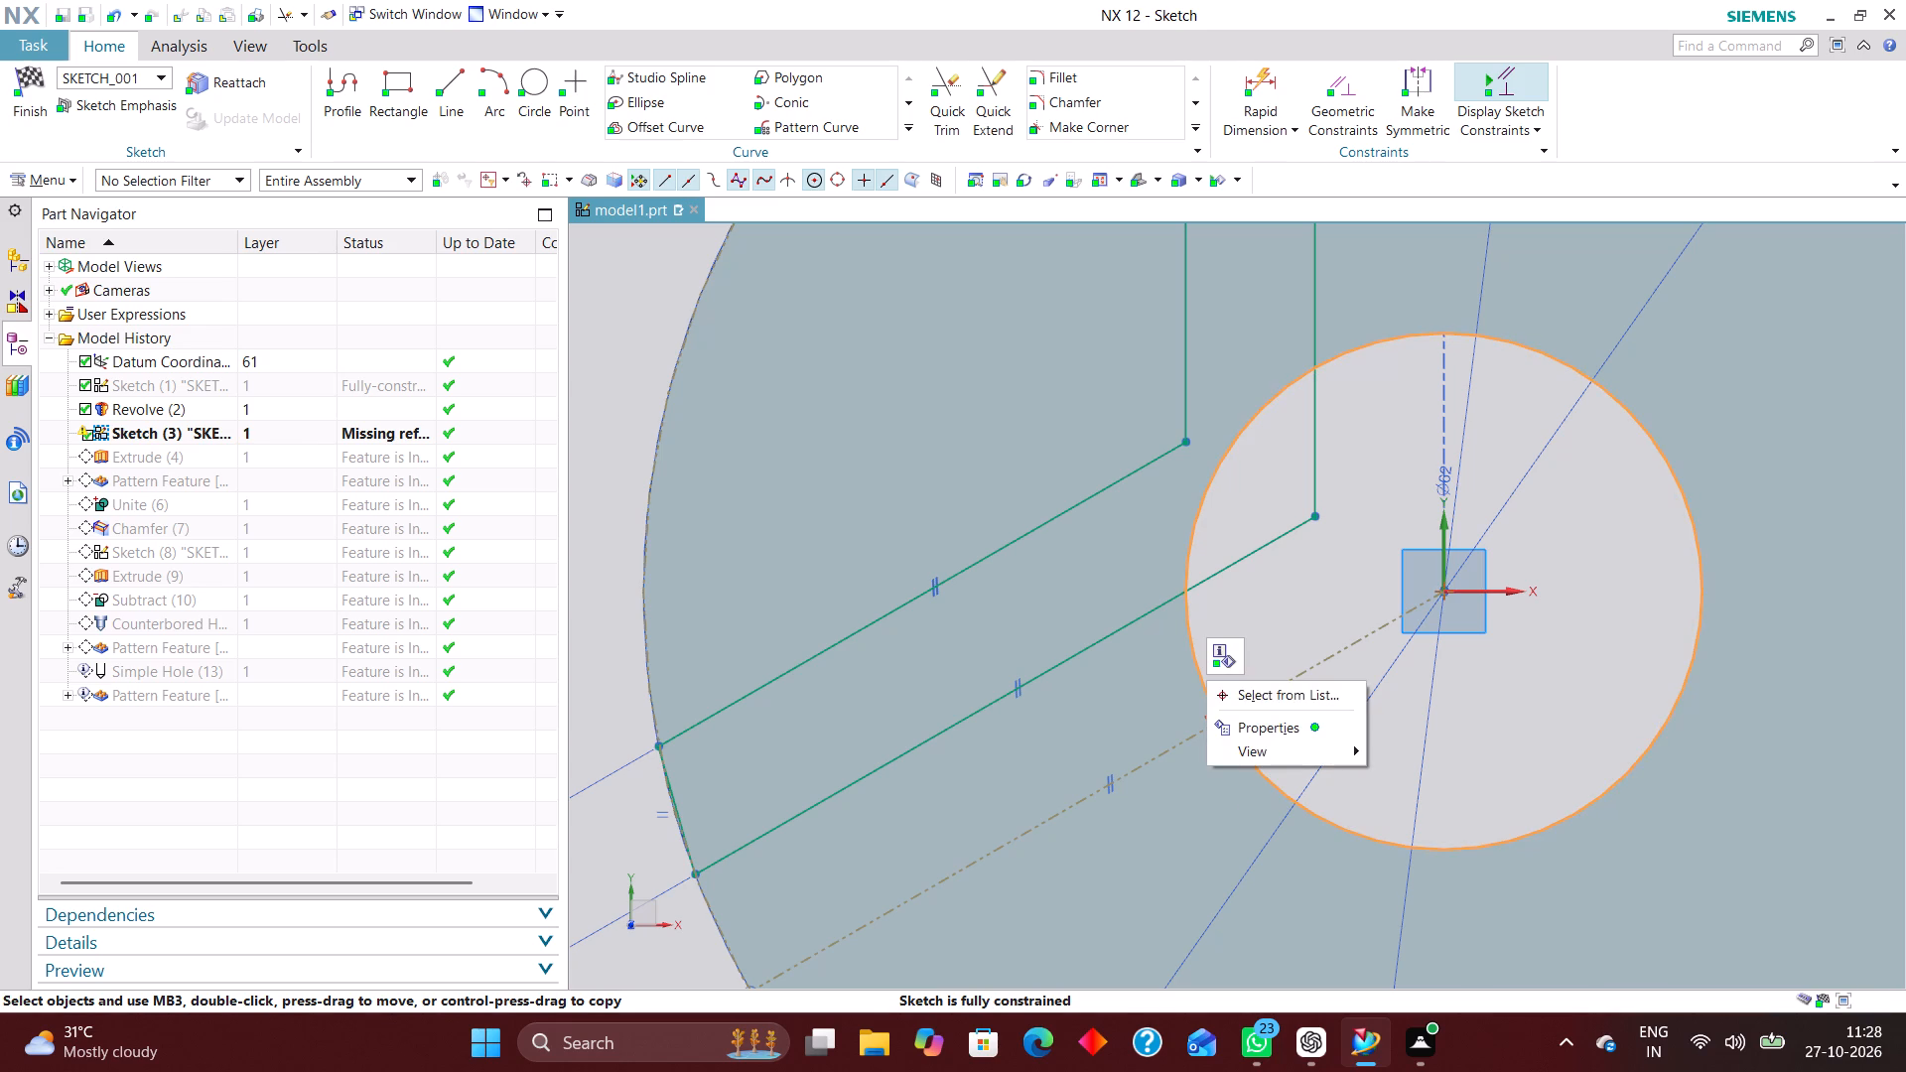
{"action": "left_click", "coordinate": [1162, 695]}
{"action": "right_click_drag", "start_coordinate": [1099, 670], "coordinate": [1105, 792]}
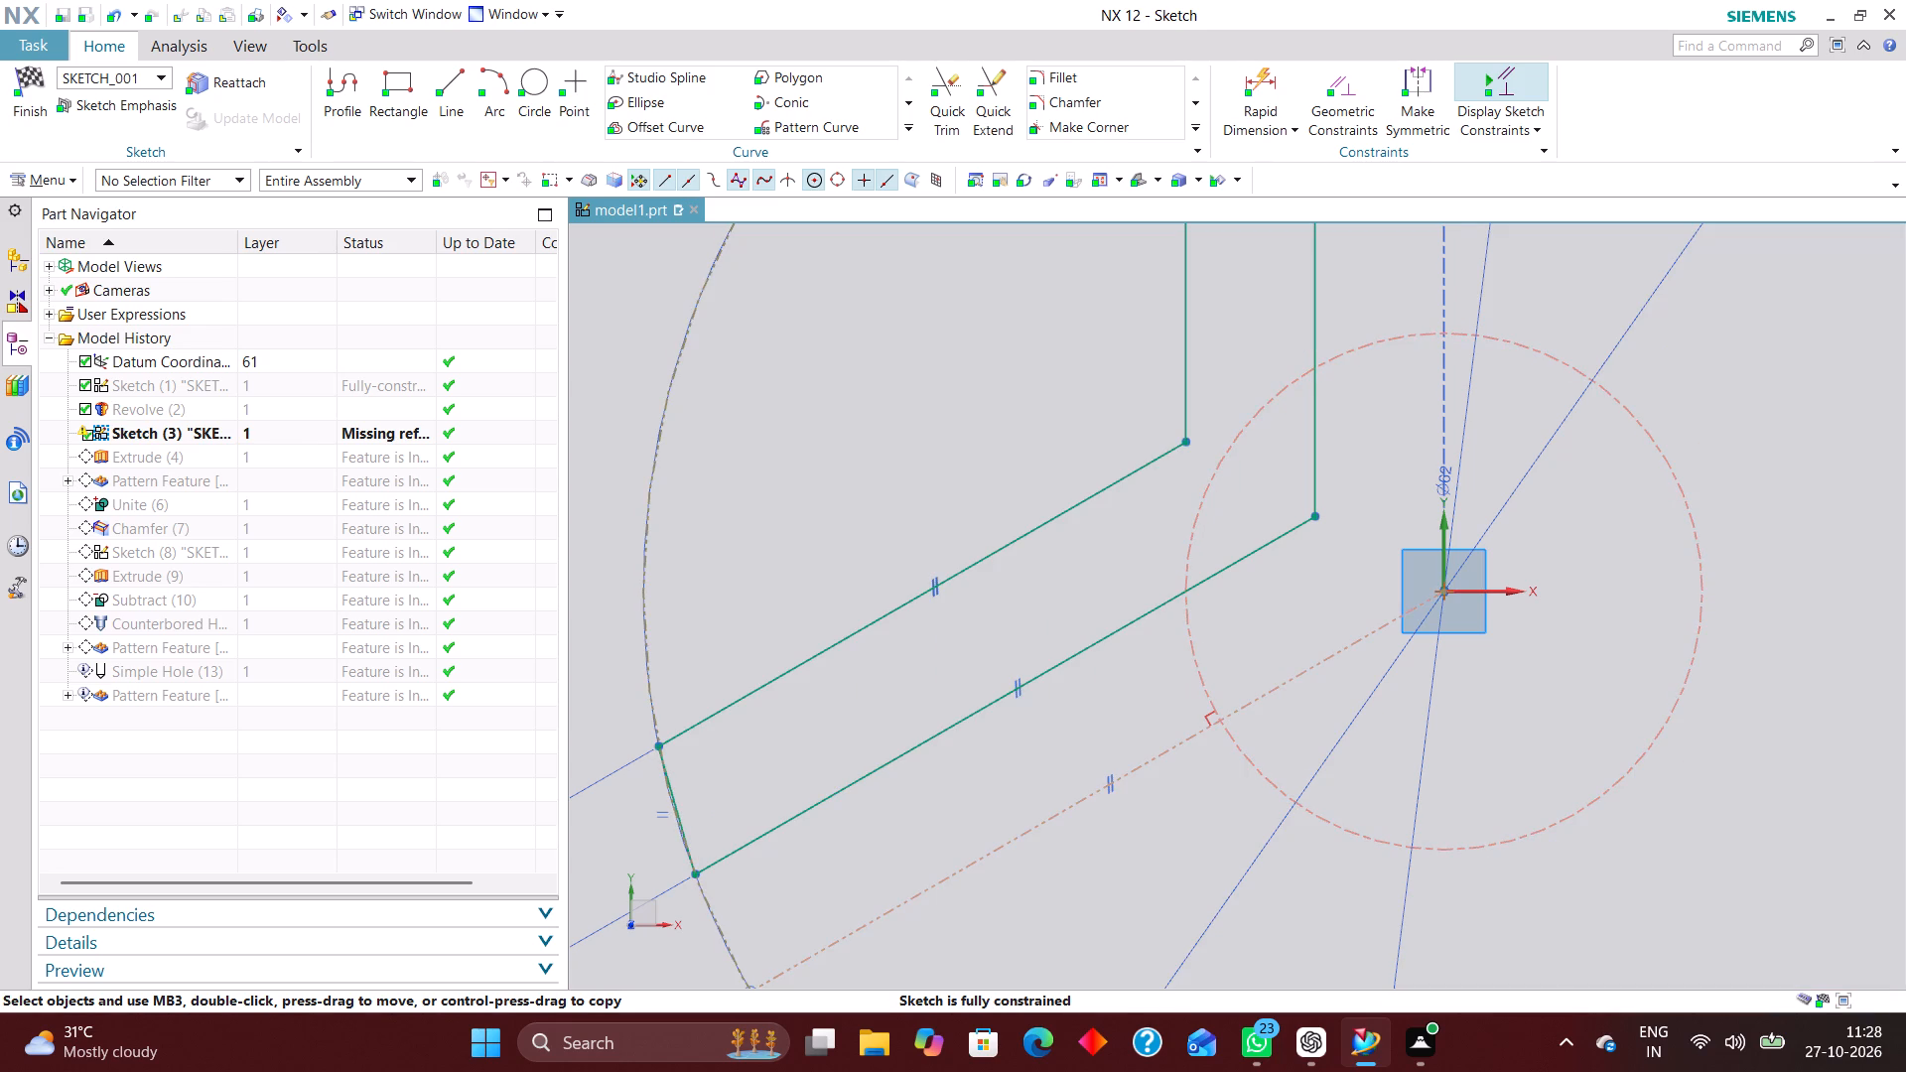
Delete the perpendicular constraint on the dash-dot reference line near the bore and finish the wall sketch.
{"action": "right_click_drag", "start_coordinate": [1209, 717], "coordinate": [1165, 712]}
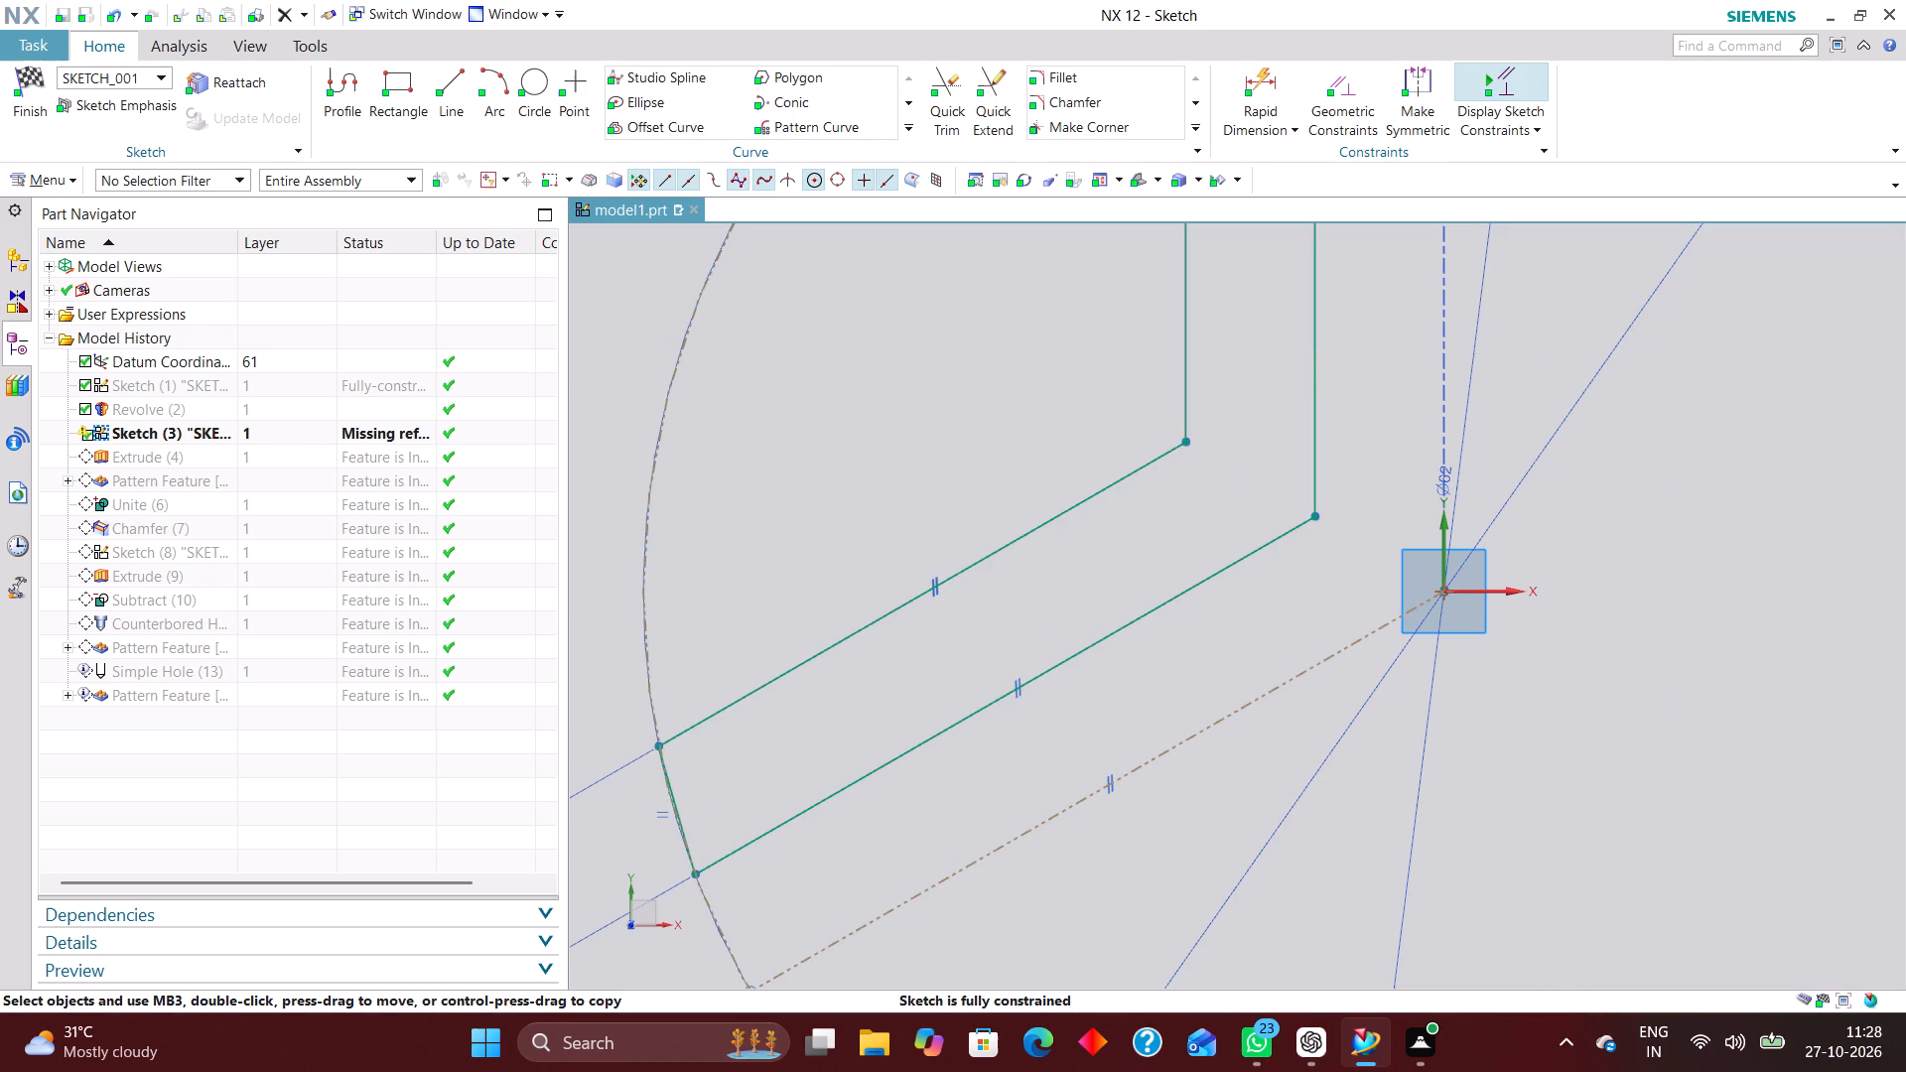
{"action": "scroll", "coordinate": [1198, 697], "scroll_direction": "down", "scroll_amount": 3}
{"action": "left_click", "coordinate": [32, 75]}
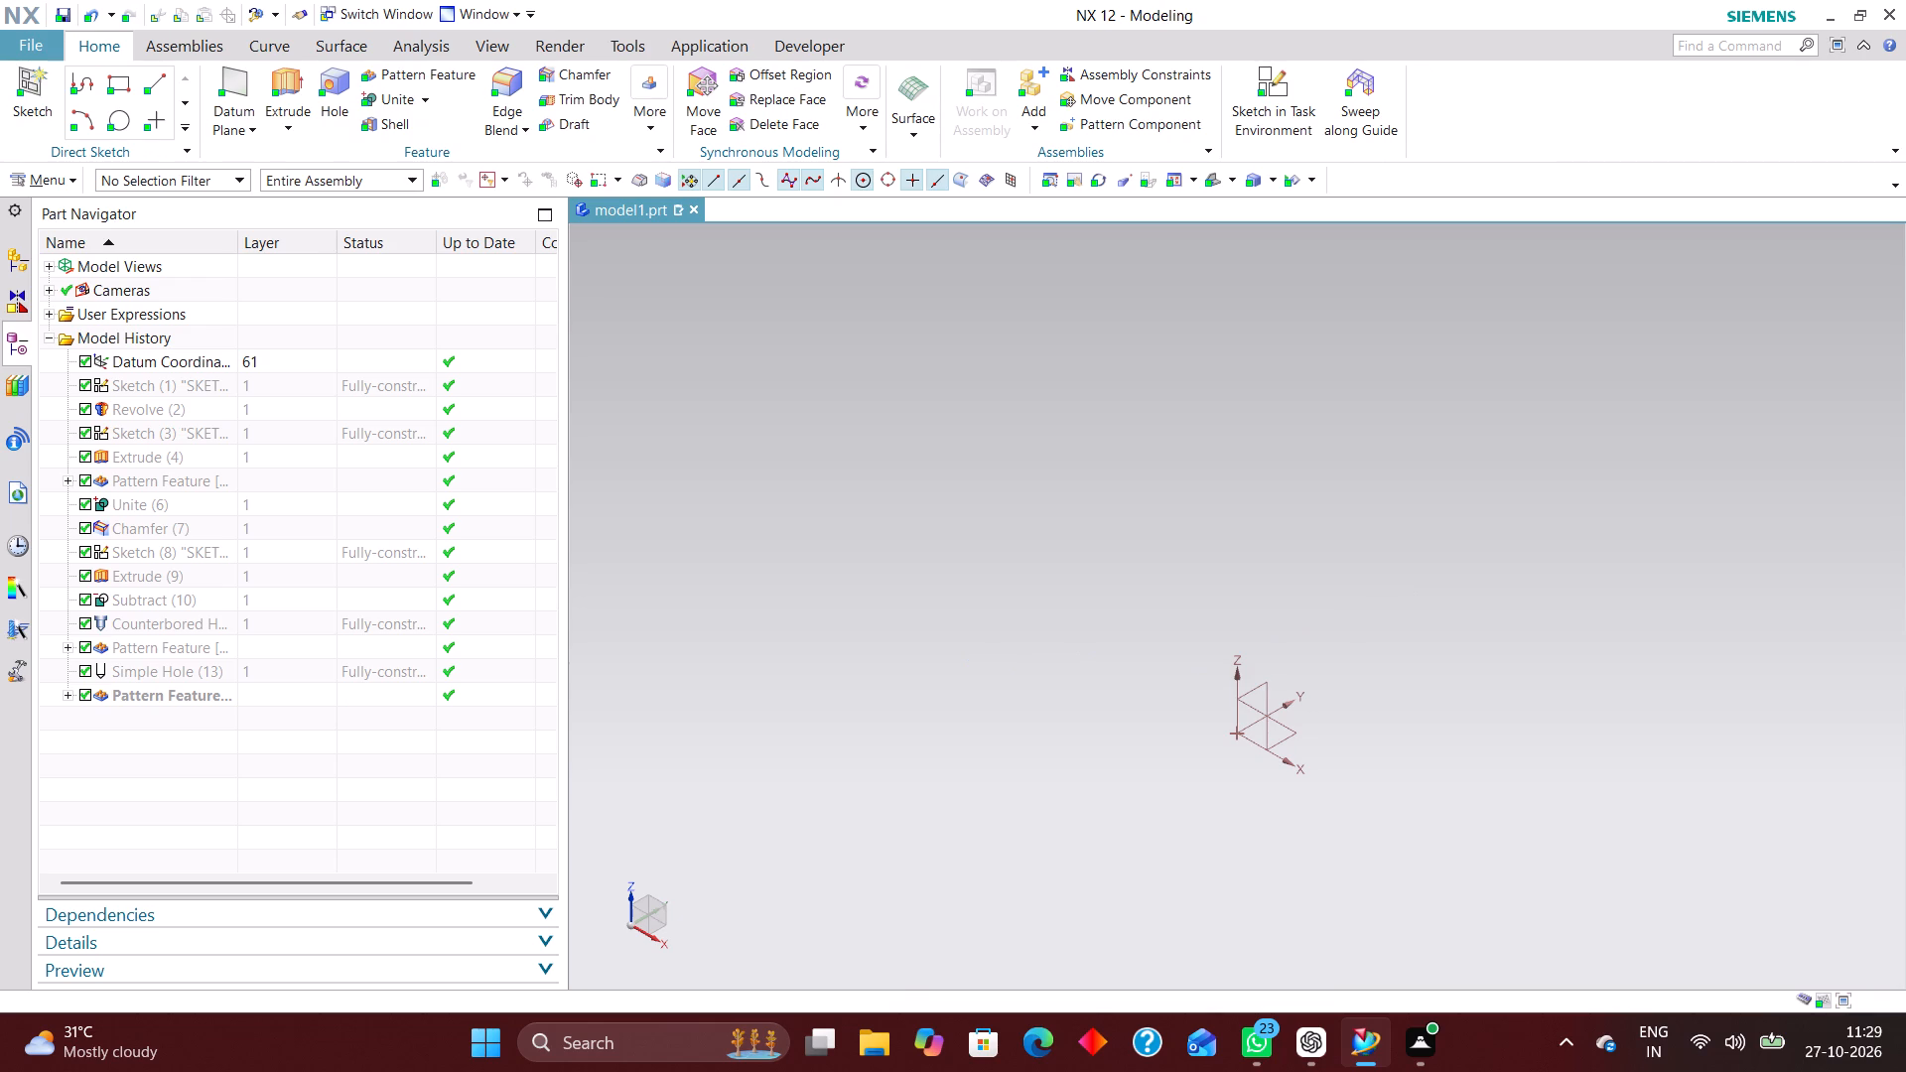
Show the hidden fixture body again.
{"action": "left_click", "coordinate": [291, 485]}
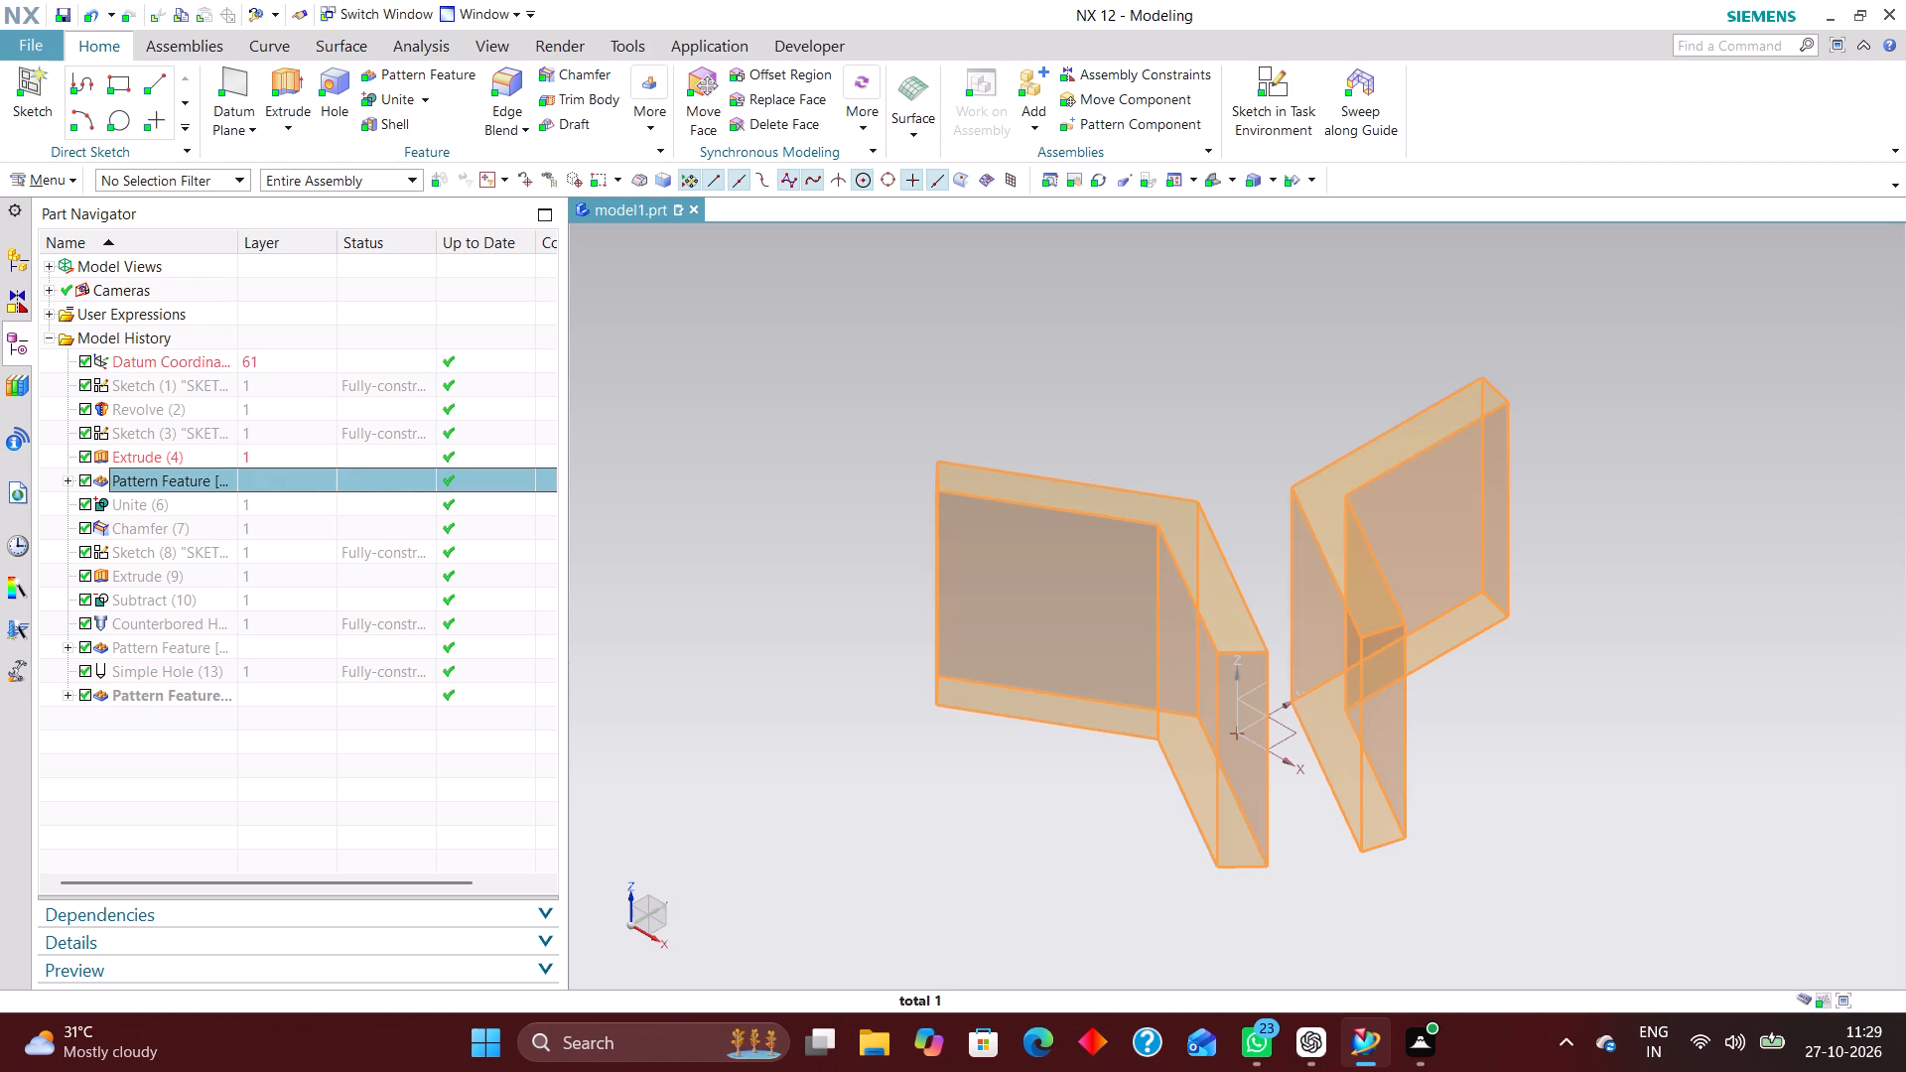
{"action": "right_click", "coordinate": [266, 523]}
{"action": "left_click", "coordinate": [306, 28]}
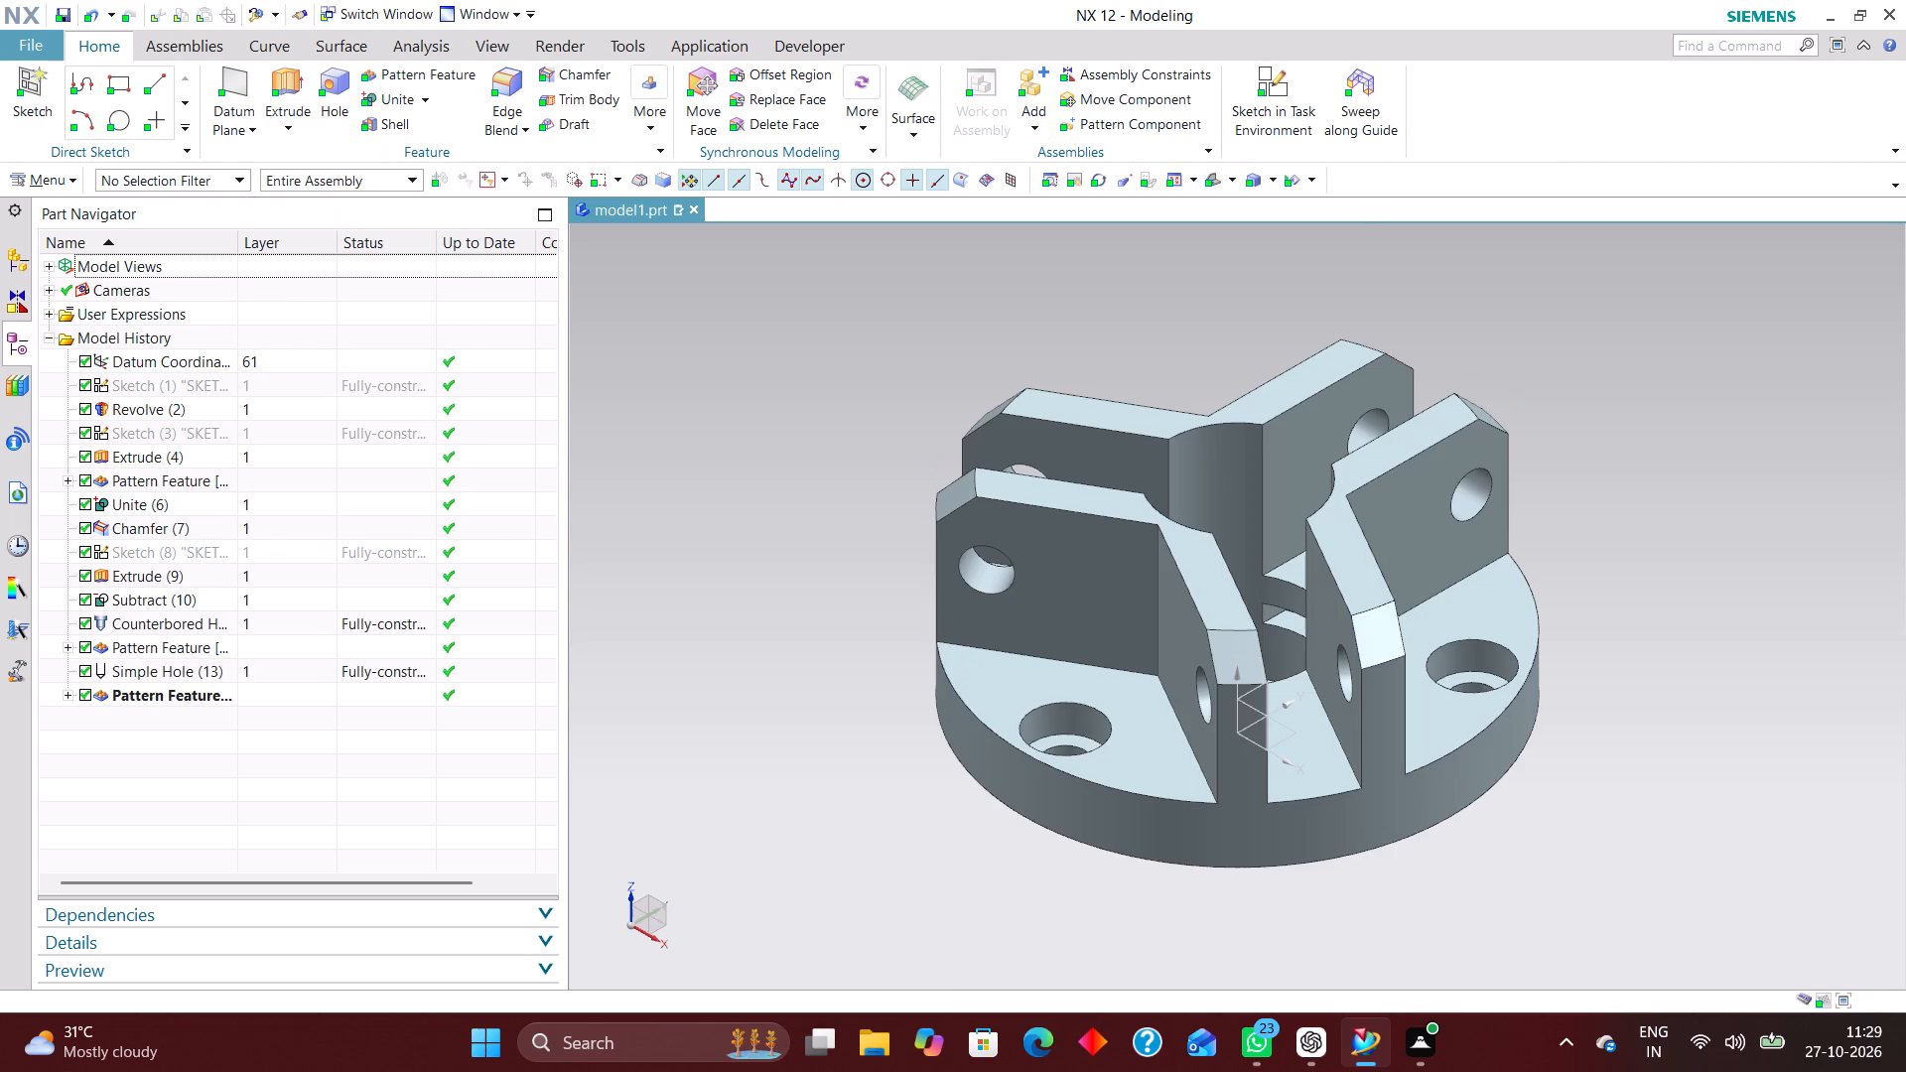
Move the datum coordinate system to layer 220 with Edit Object Display.
{"action": "left_click", "coordinate": [277, 361]}
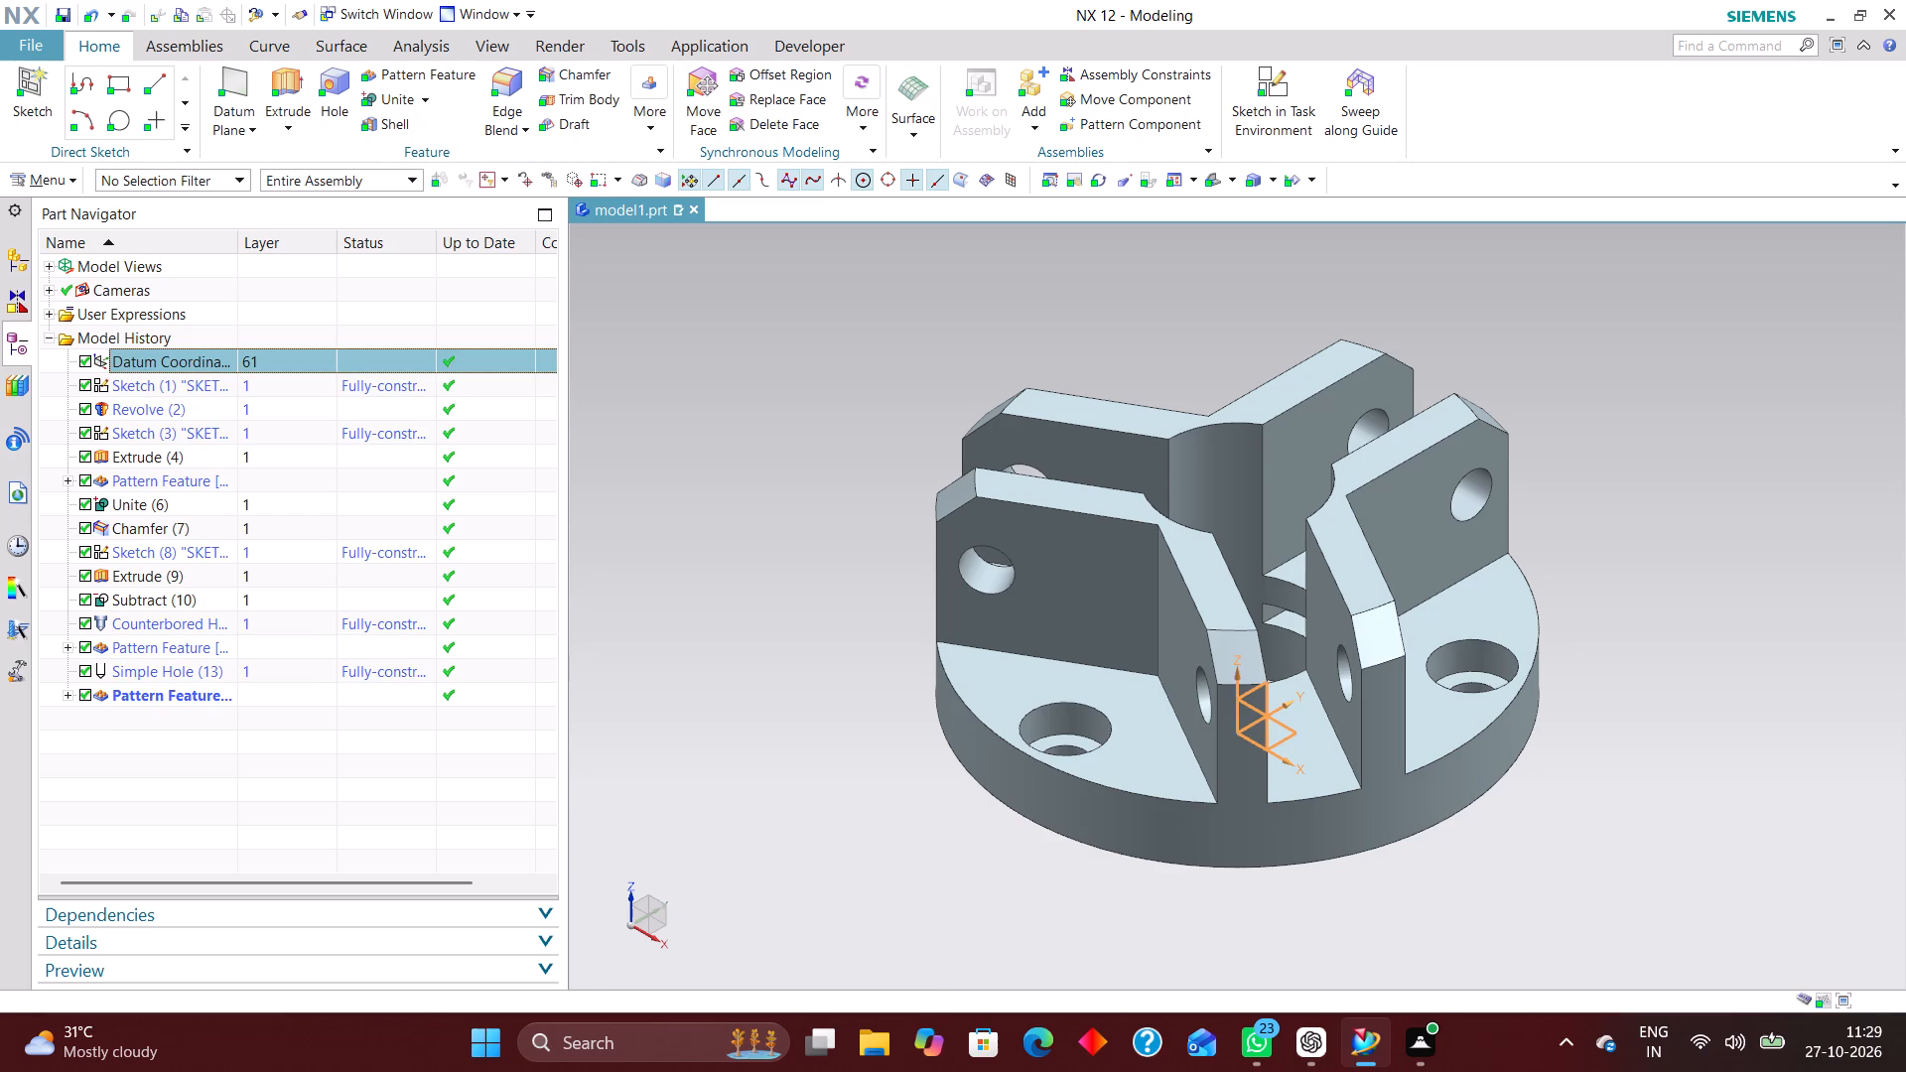
{"action": "key", "text": "F5"}
{"action": "key", "text": "ctrl+j"}
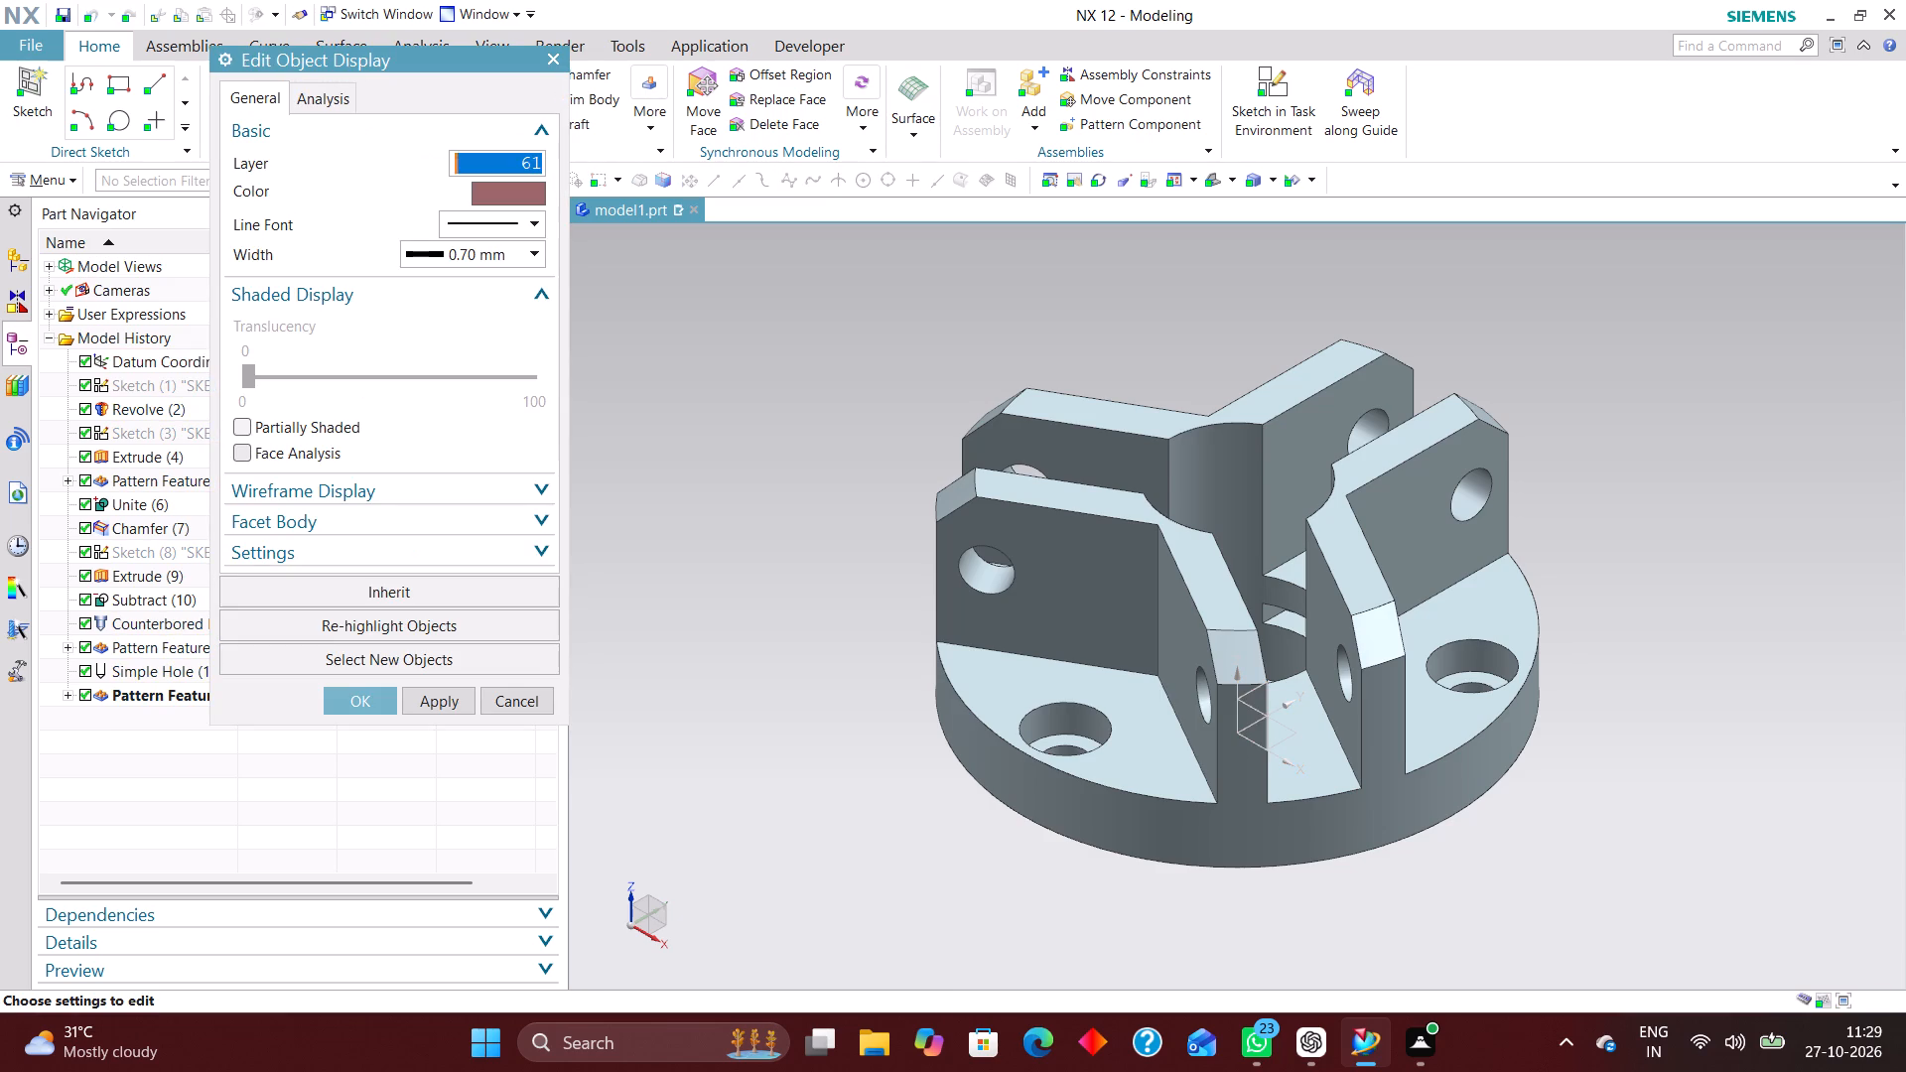
{"action": "type", "text": "220"}
{"action": "key", "text": "Return"}
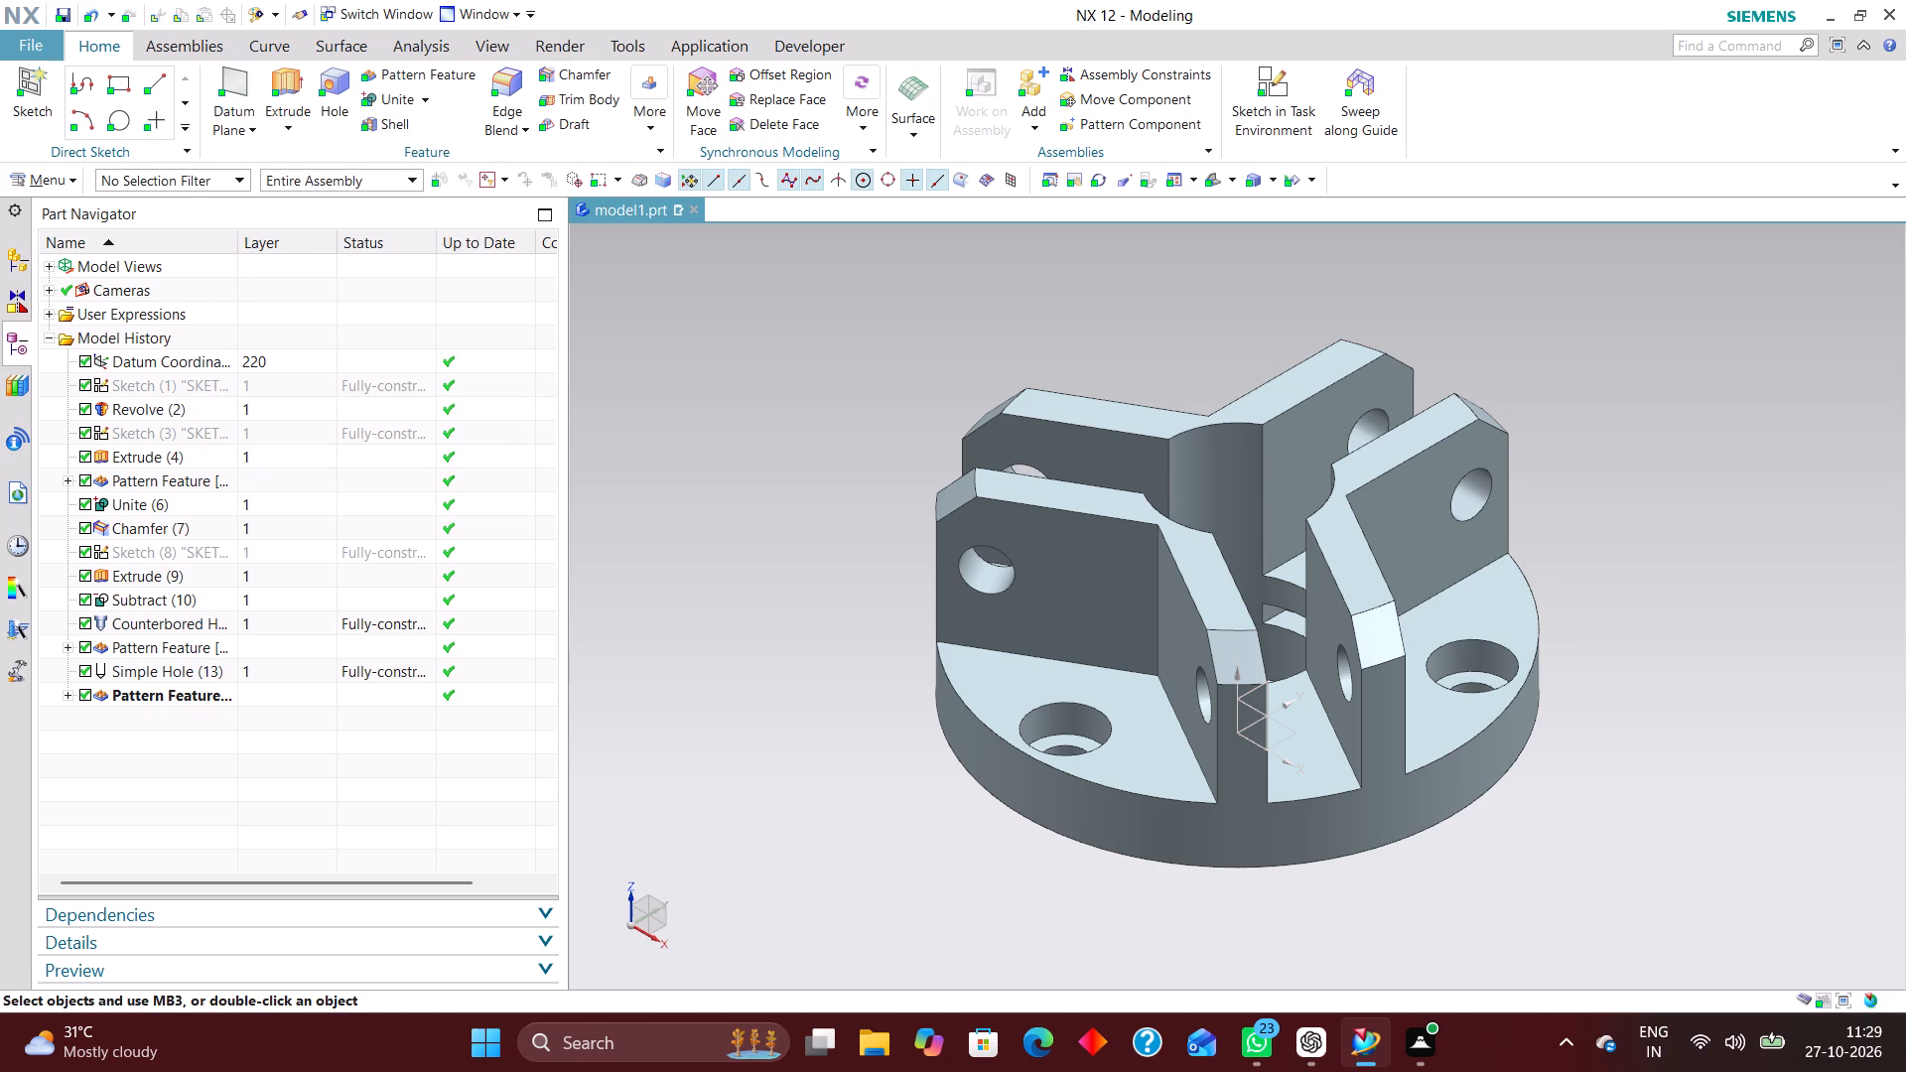
Move the revolve profile sketch, Sketch (1), to layer 11 with Edit Object Display.
{"action": "left_click", "coordinate": [264, 387]}
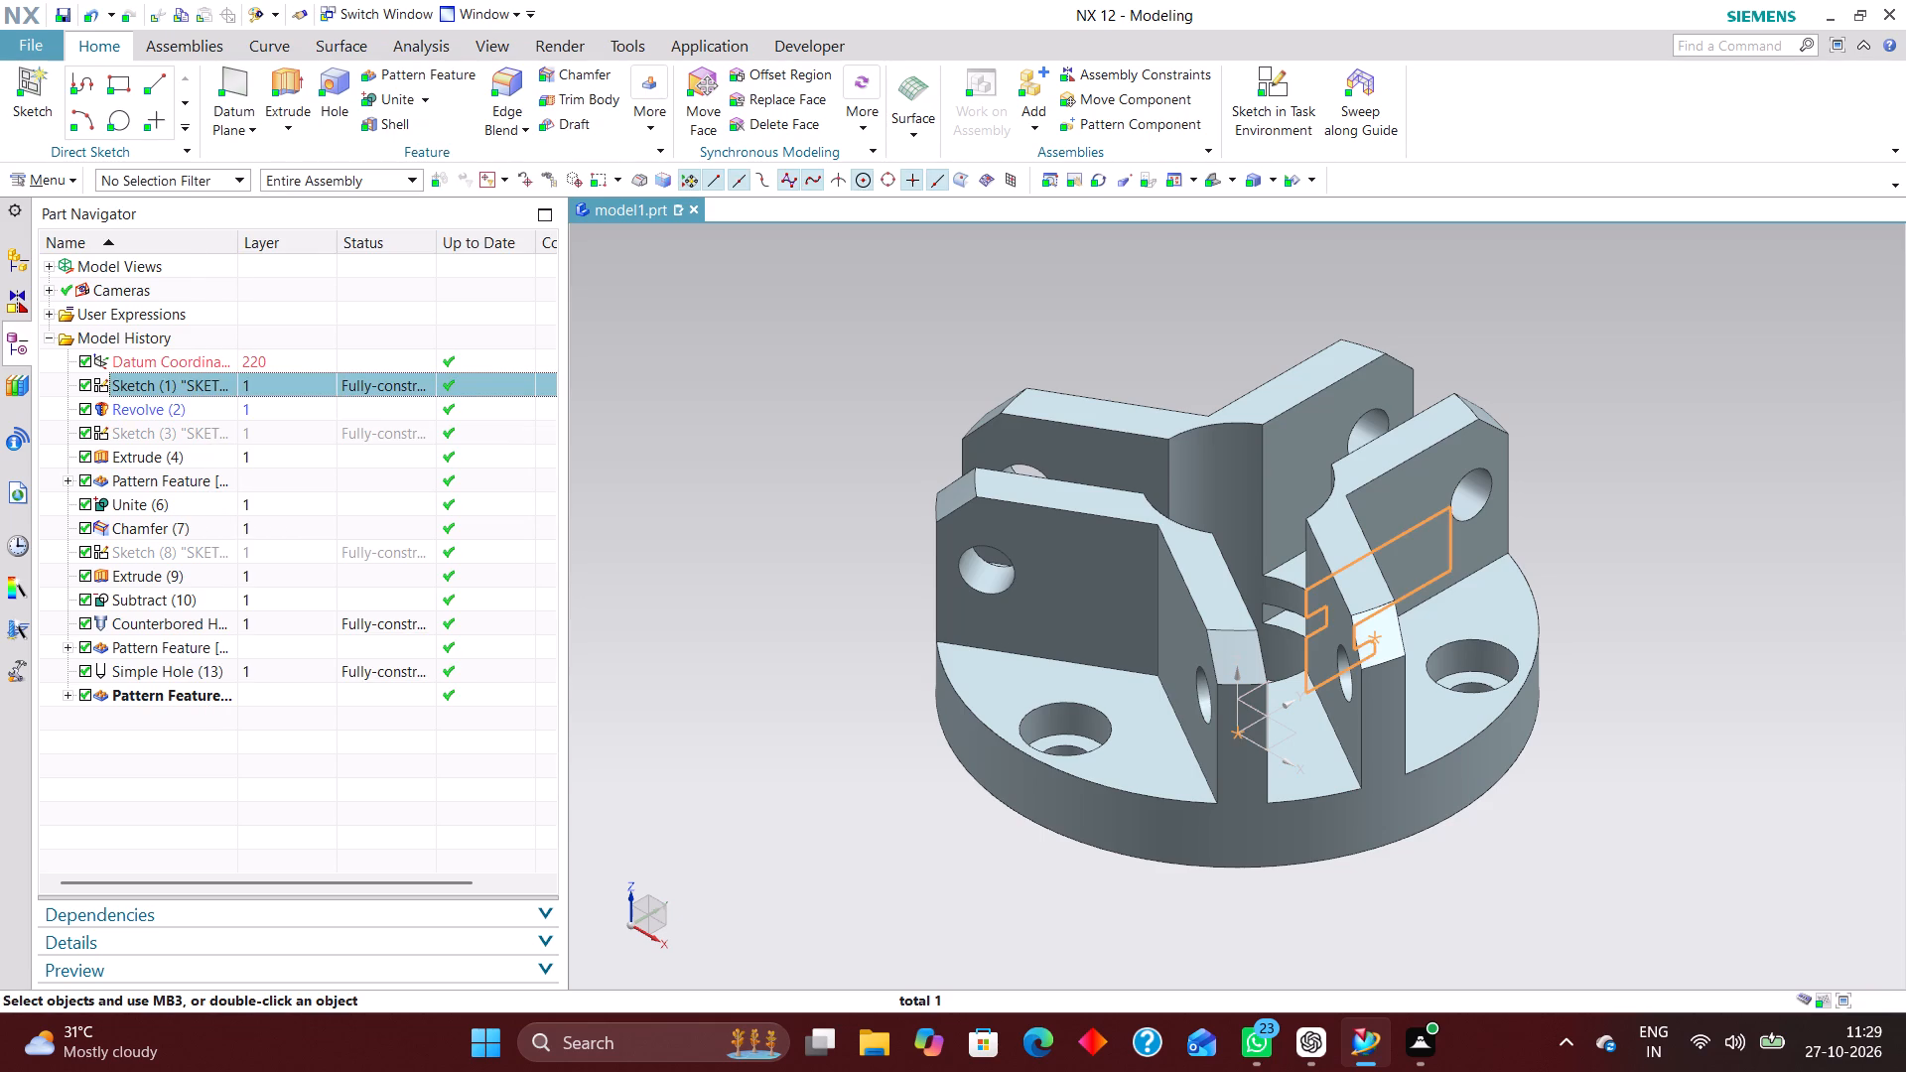
{"action": "key", "text": "ctrl+j"}
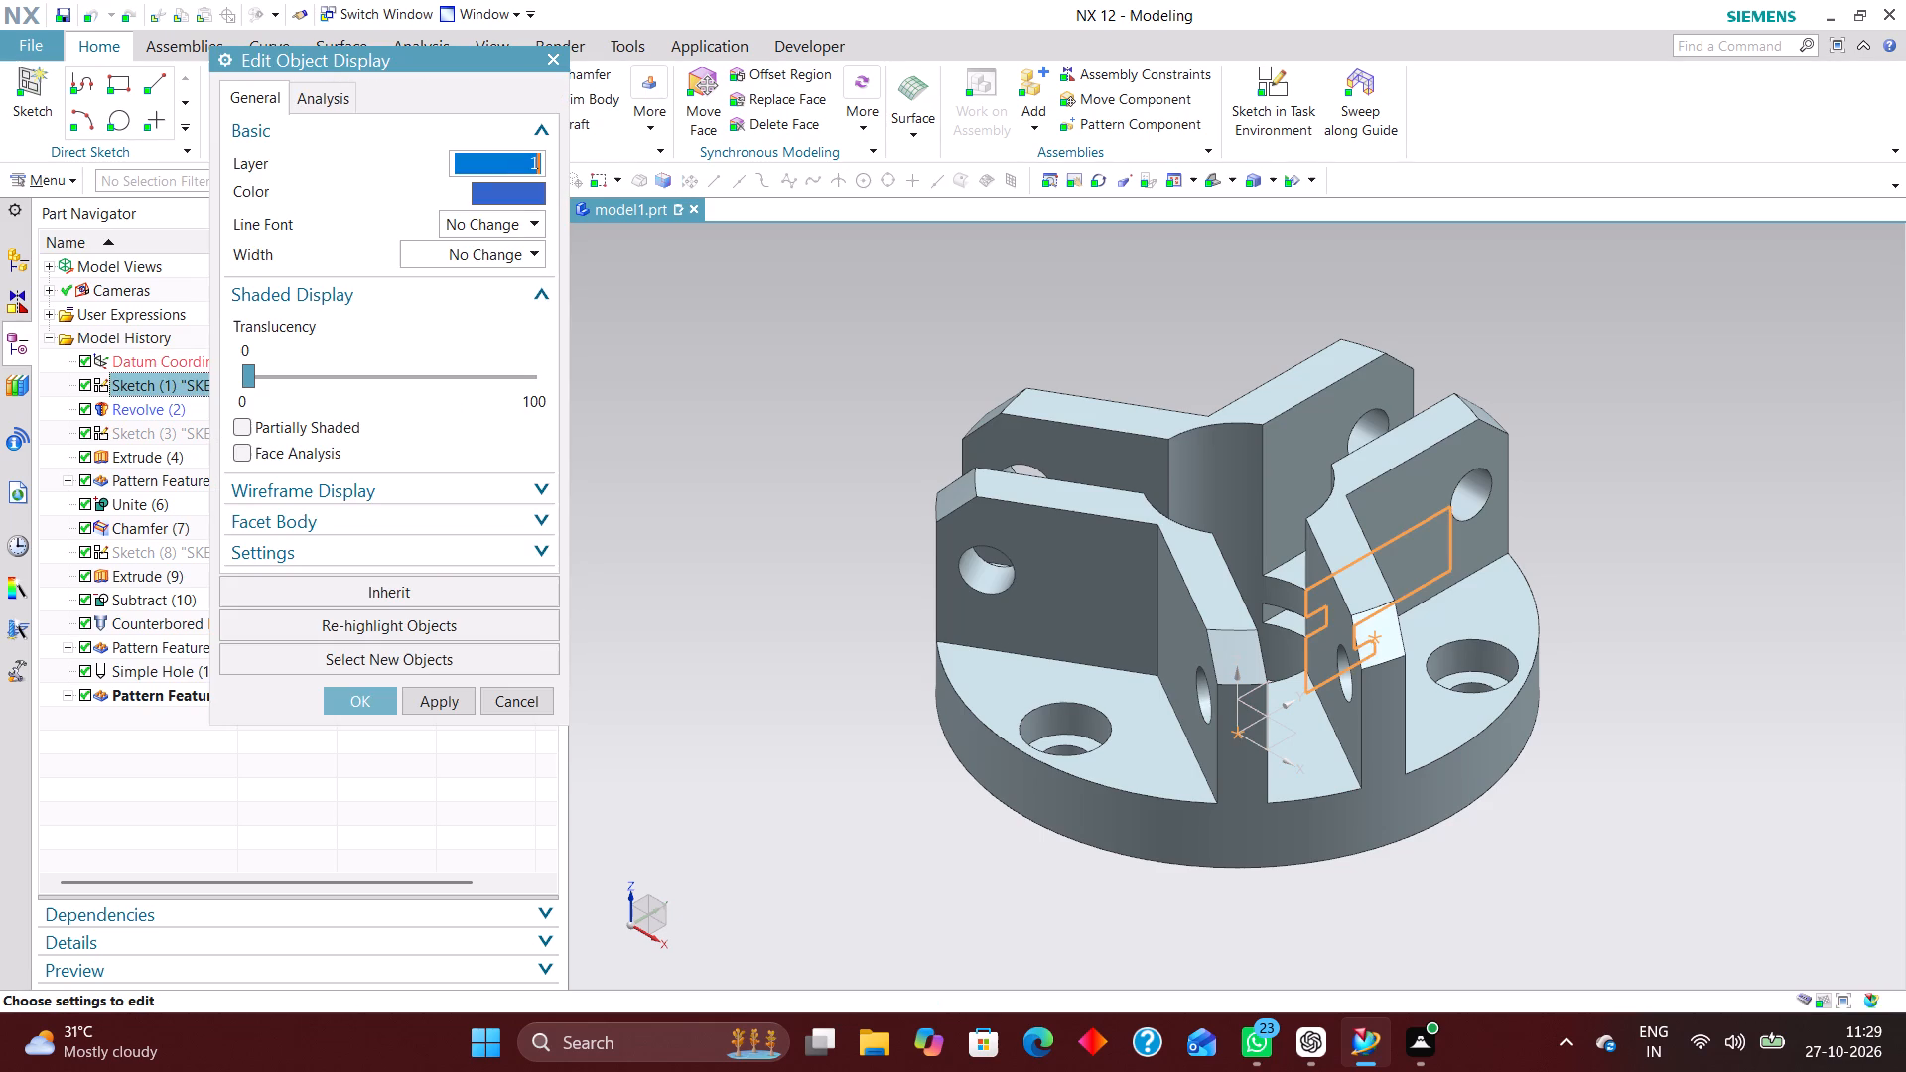
{"action": "type", "text": "11"}
{"action": "key", "text": "Return"}
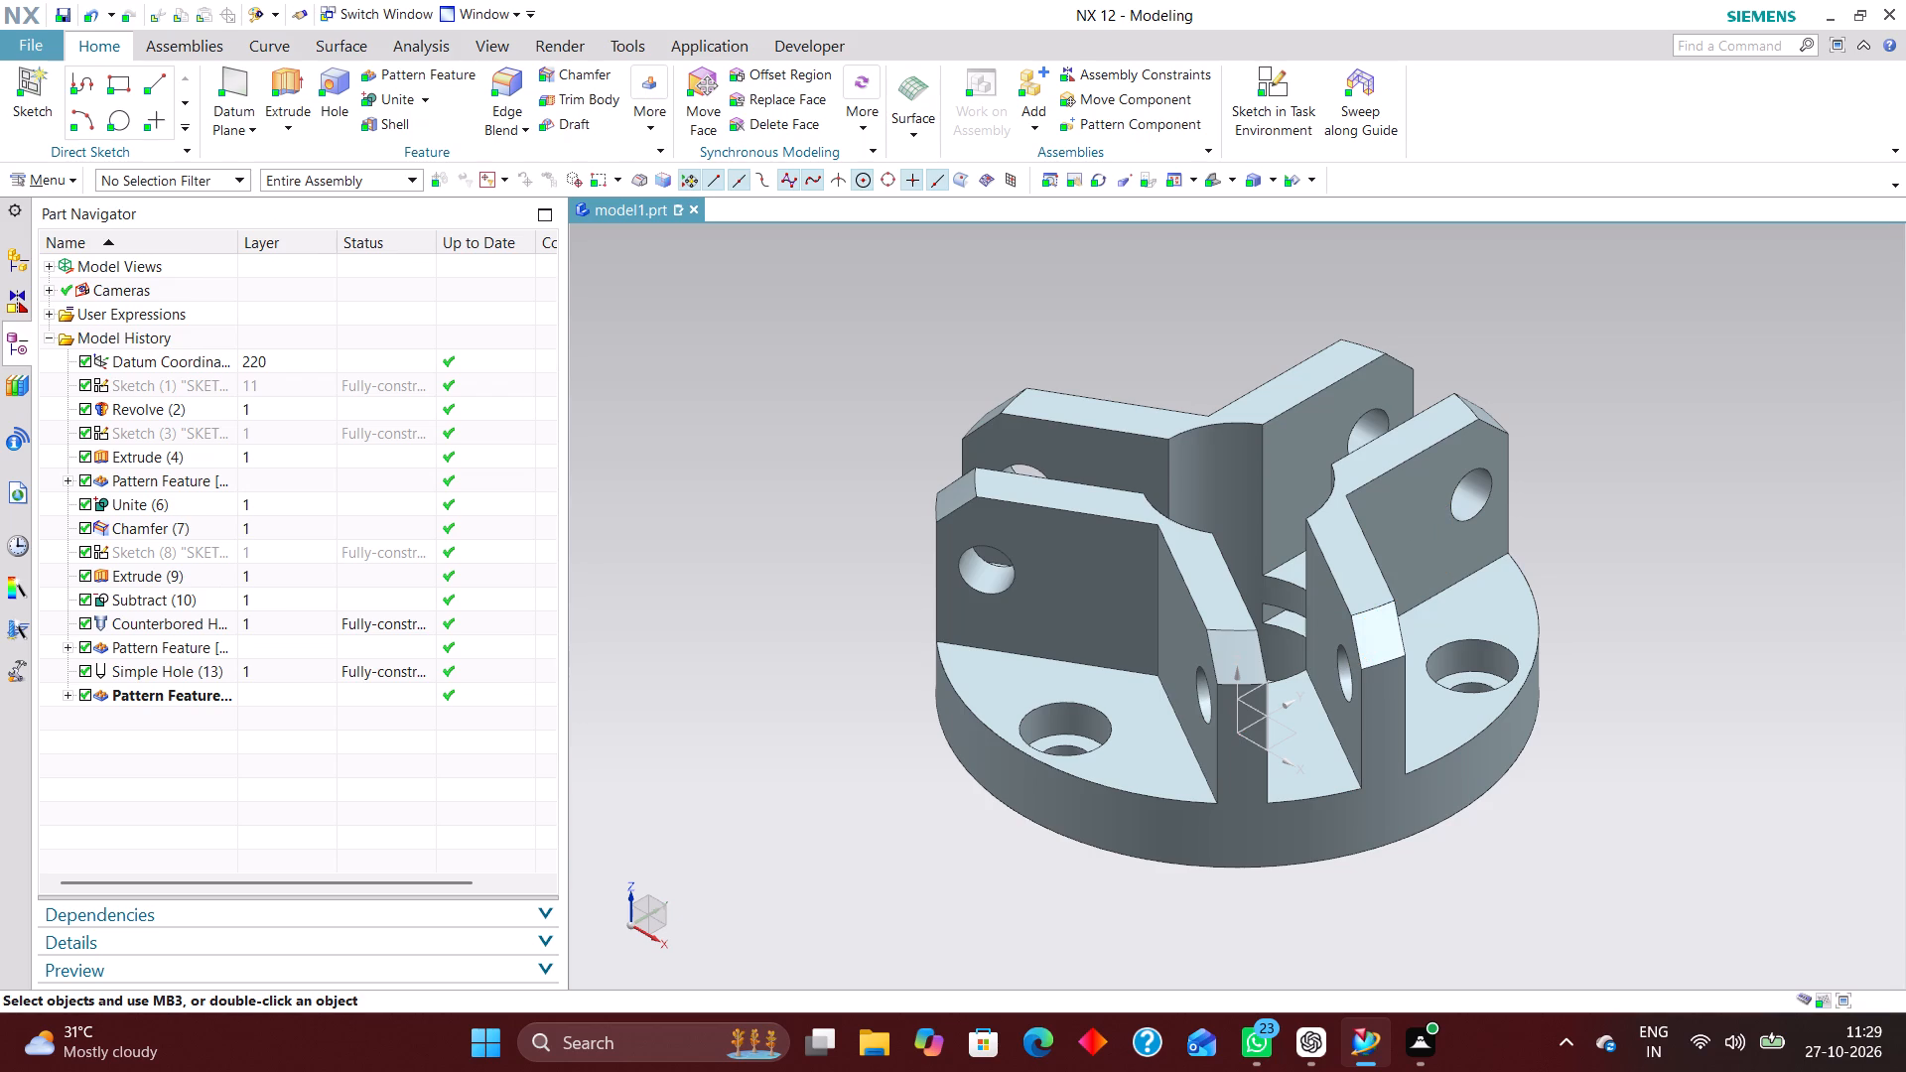
Move the fixture's solid body to layer 2 by editing the object display of Revolve (2).
{"action": "left_click", "coordinate": [266, 402]}
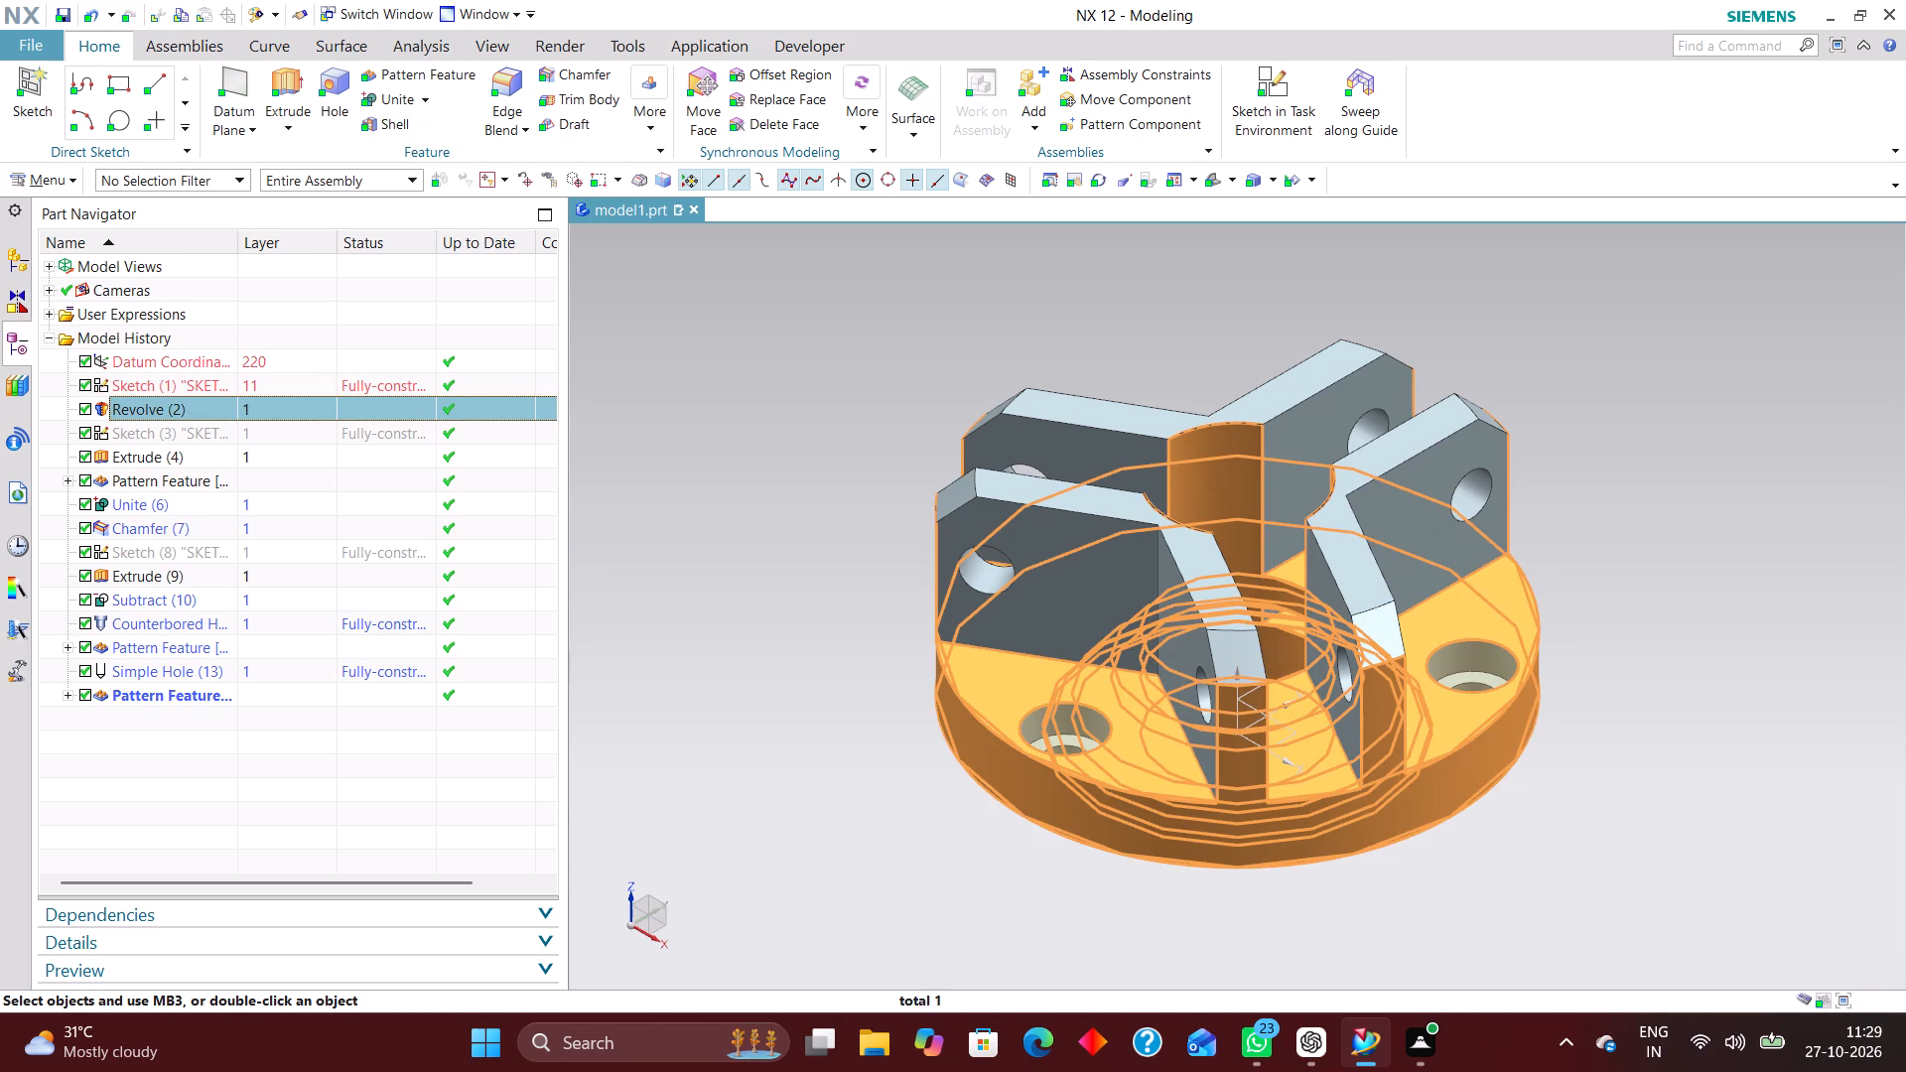
{"action": "key", "text": "ctrl+j"}
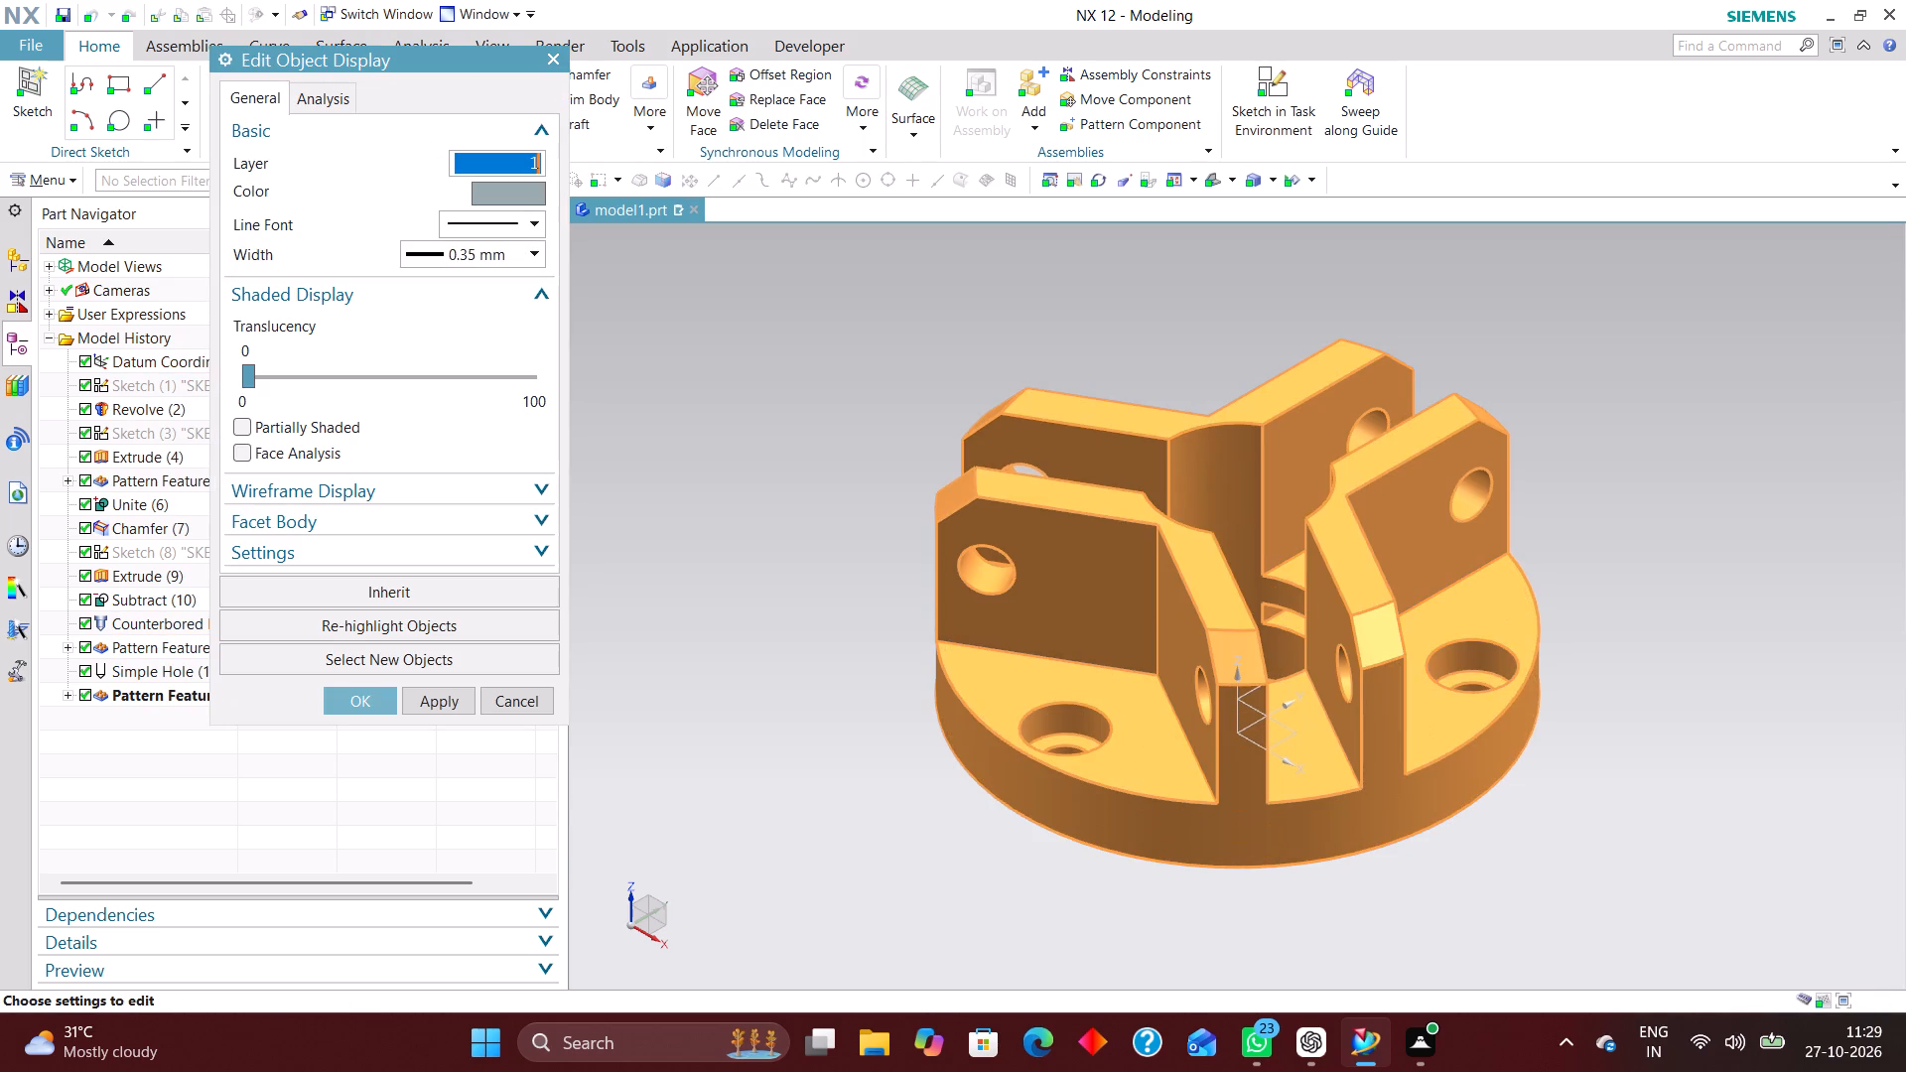
{"action": "key", "text": "2"}
{"action": "key", "text": "Return"}
{"action": "key", "text": "3"}
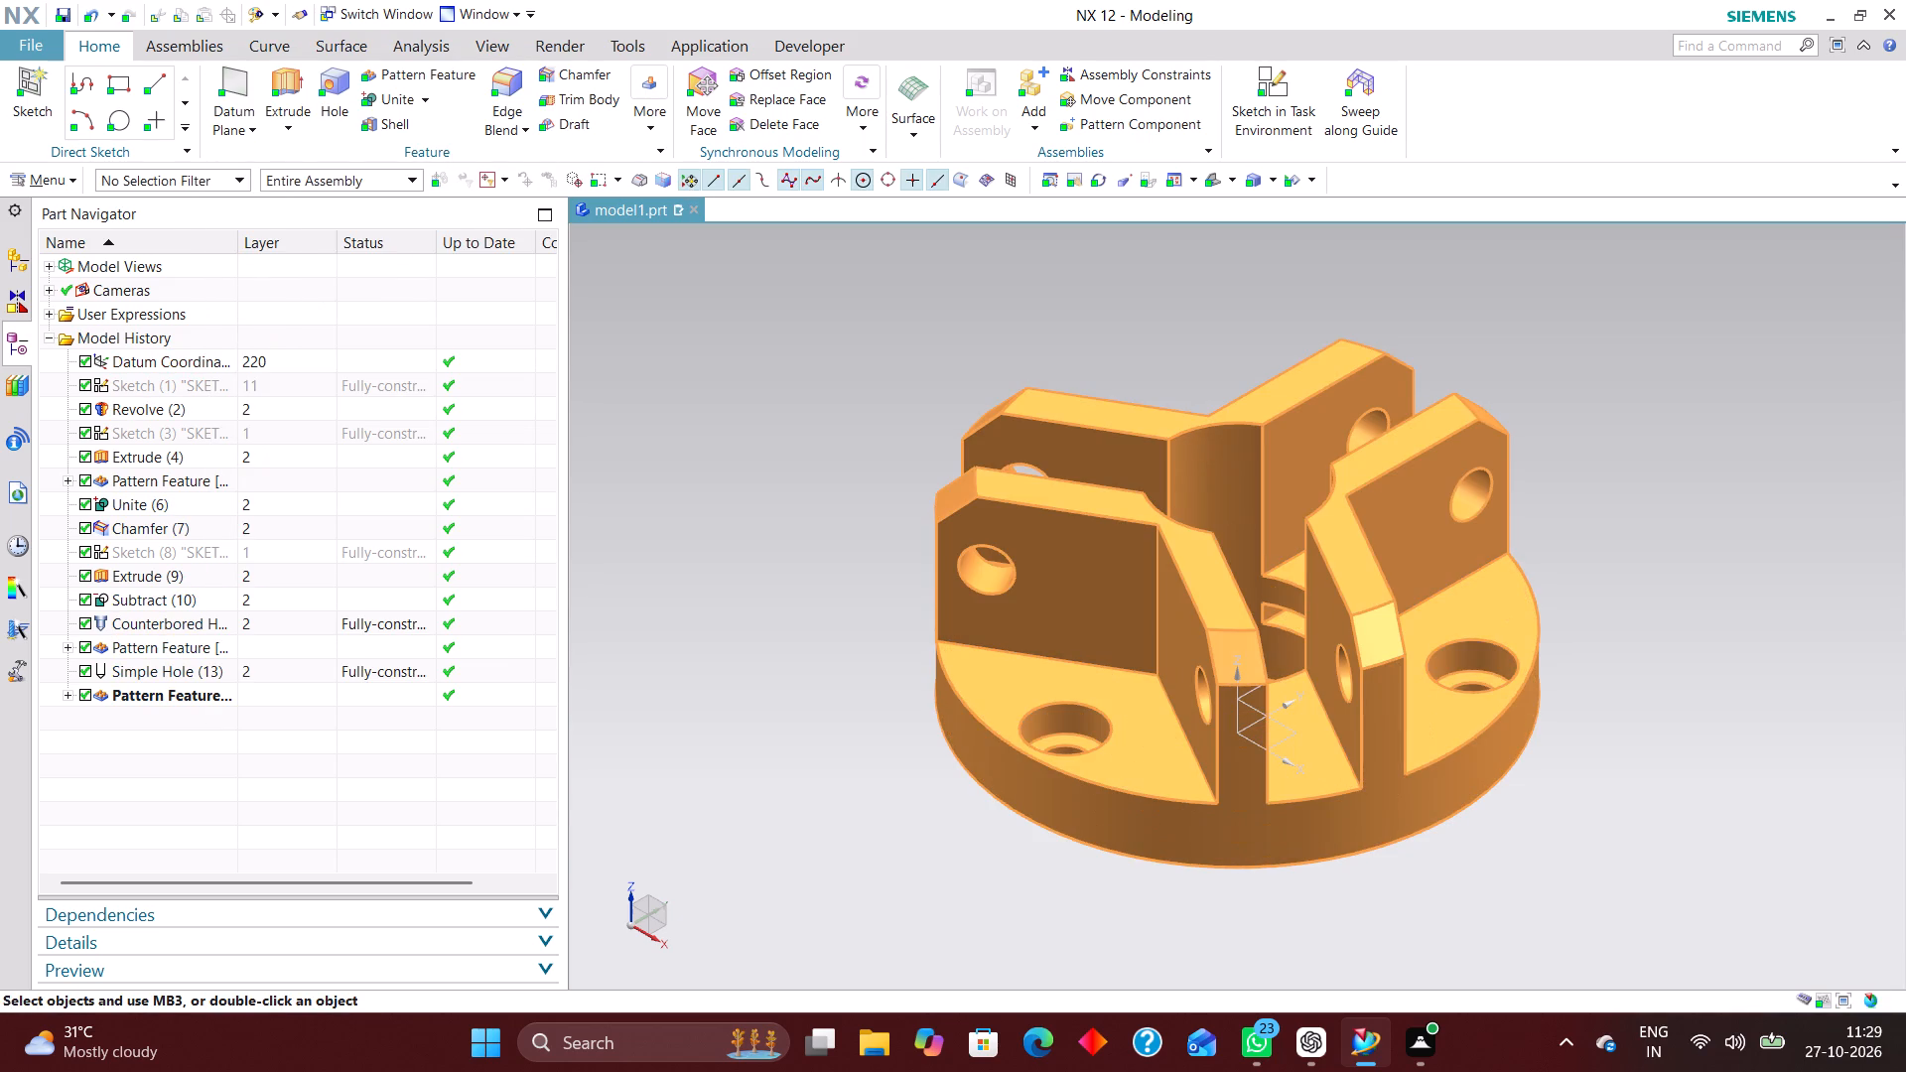
Move the wall sketch, Sketch (3), to layer 12 with Edit Object Display.
{"action": "left_click", "coordinate": [273, 435]}
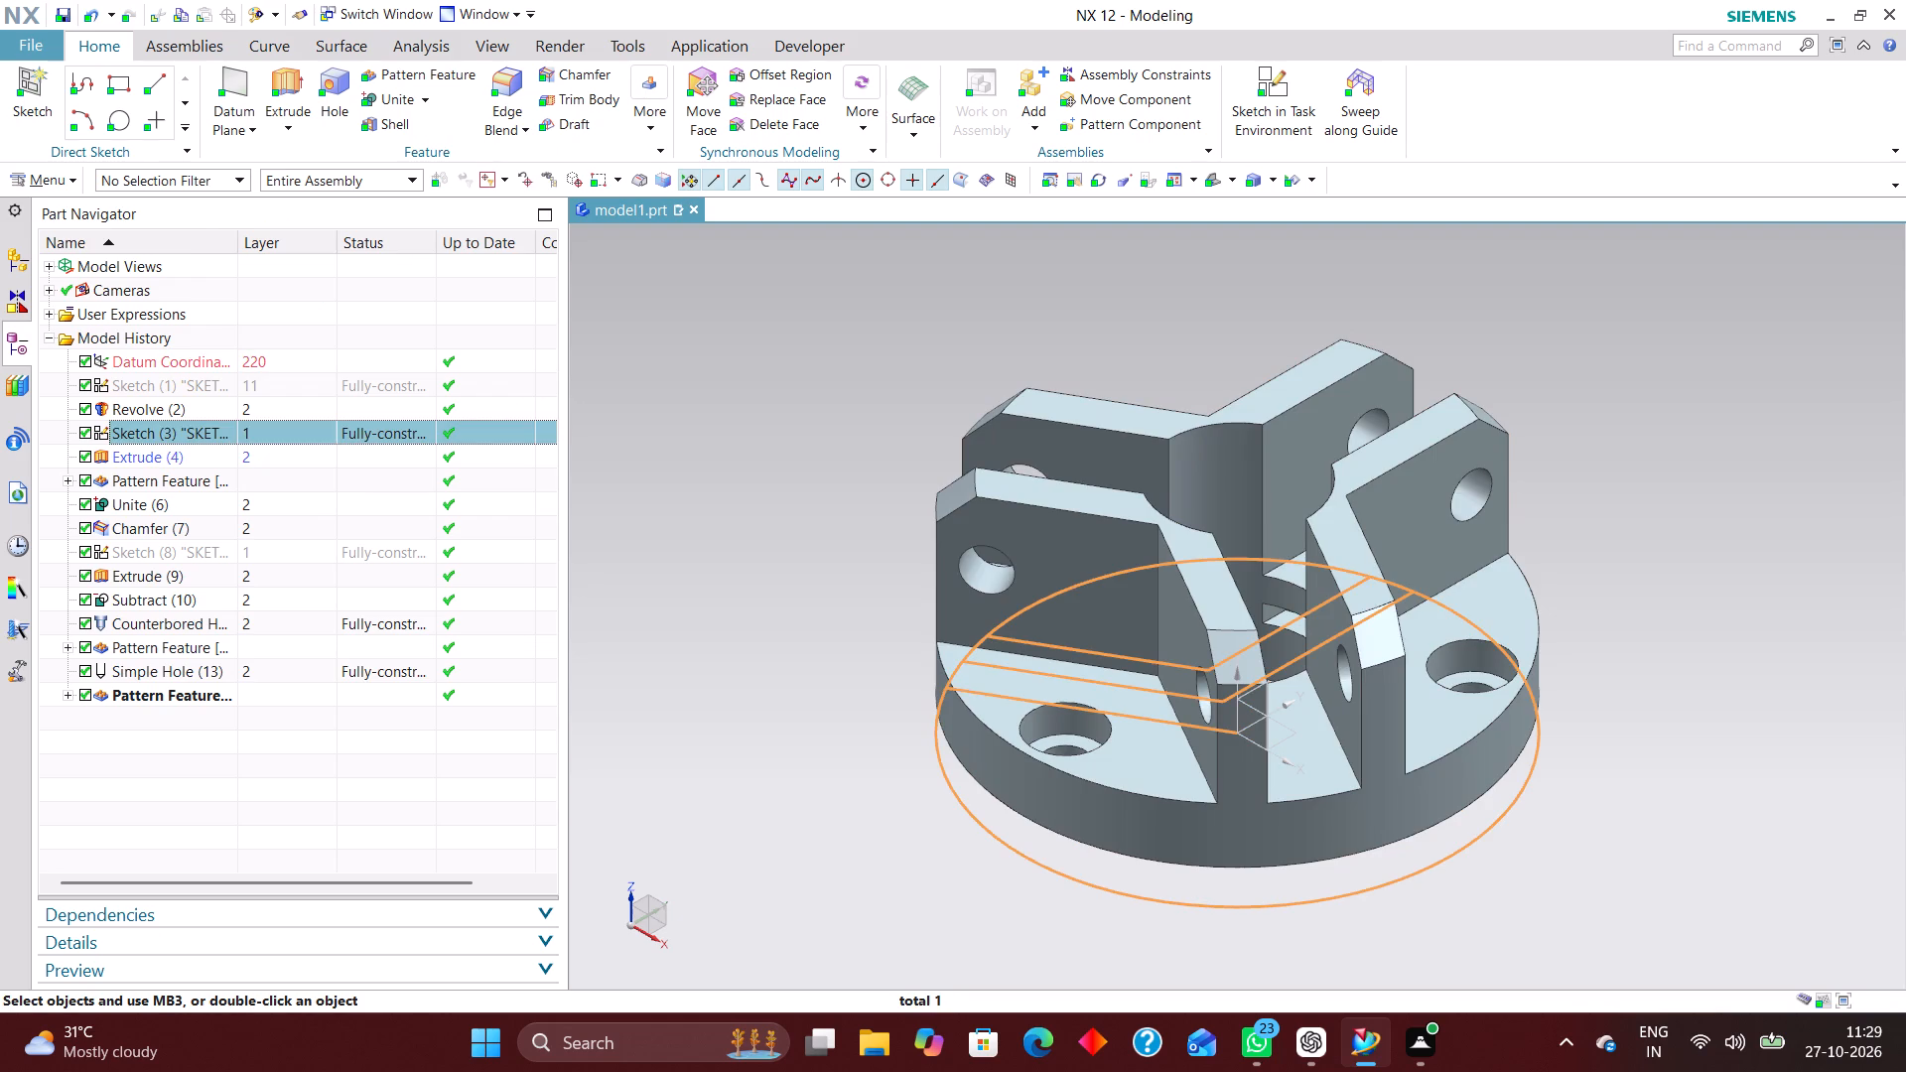
{"action": "key", "text": "ctrl+j"}
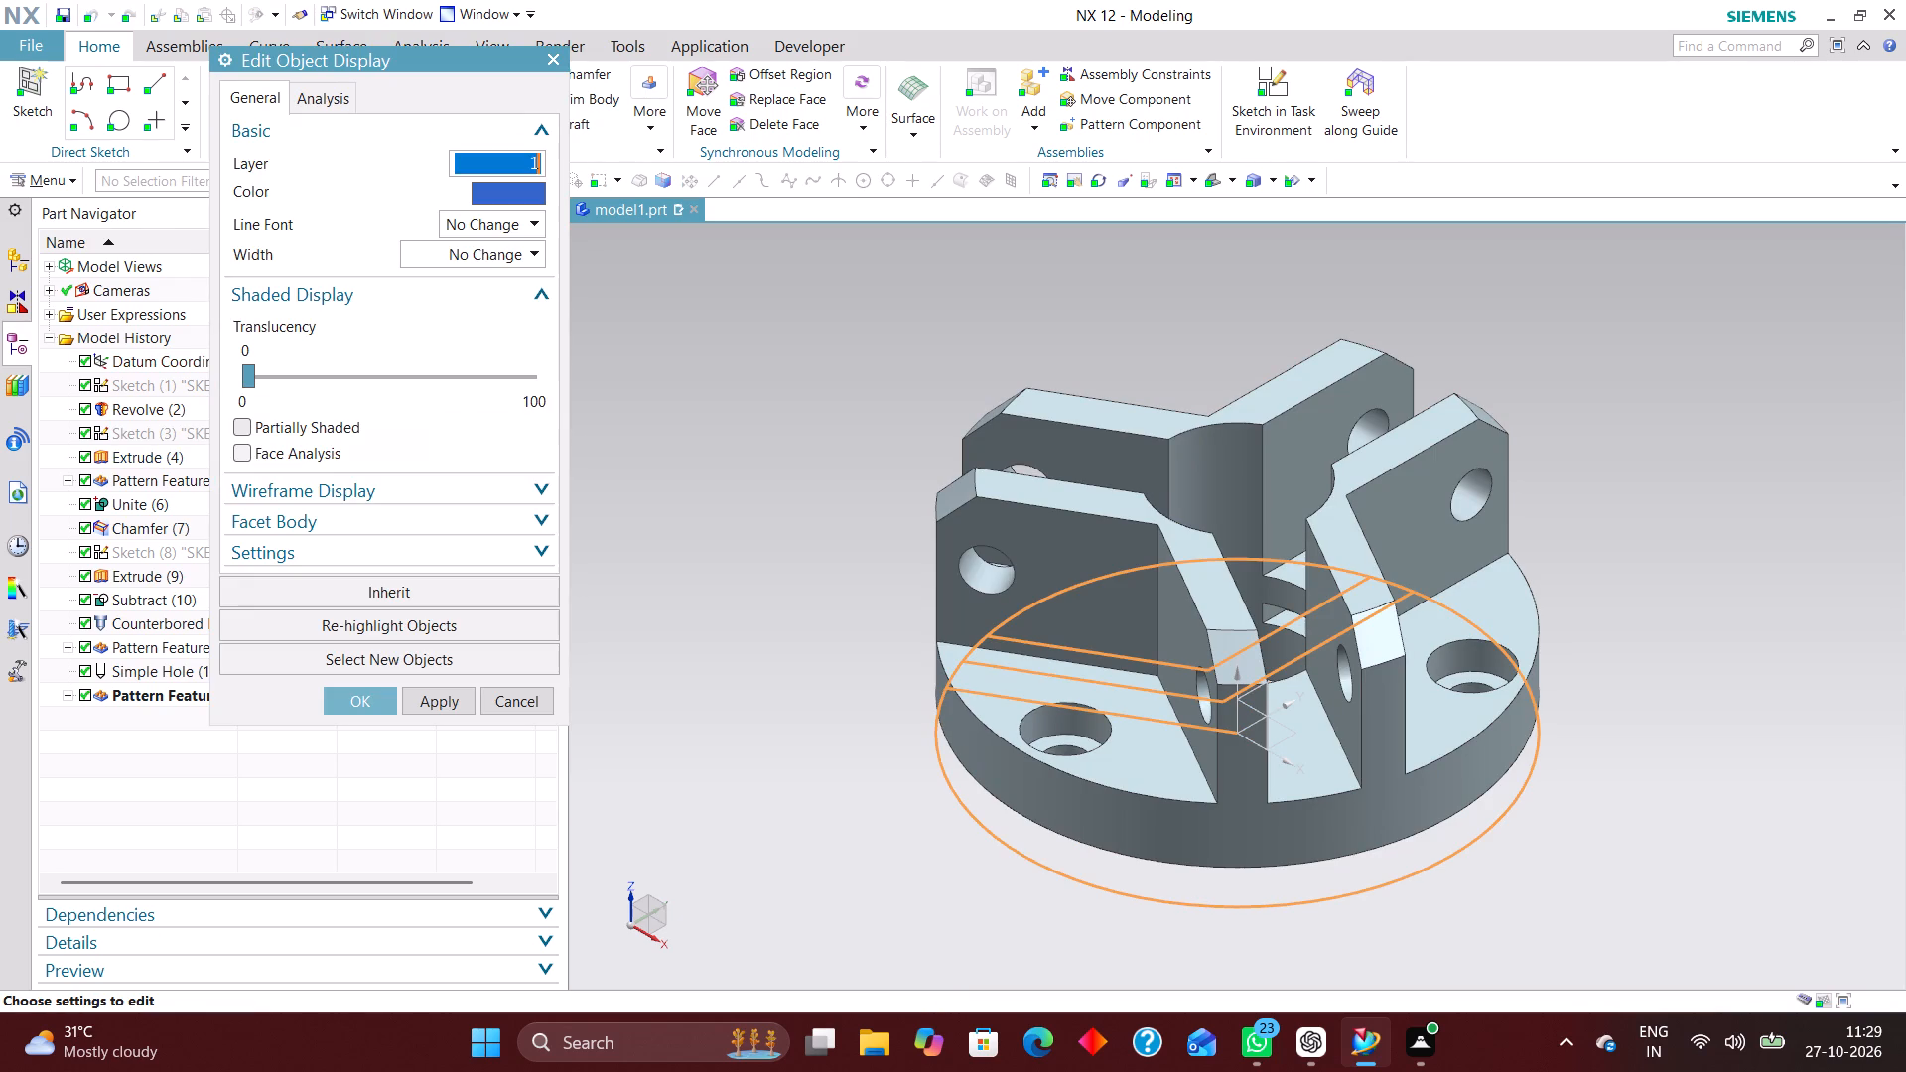
{"action": "type", "text": "12"}
{"action": "key", "text": "Return"}
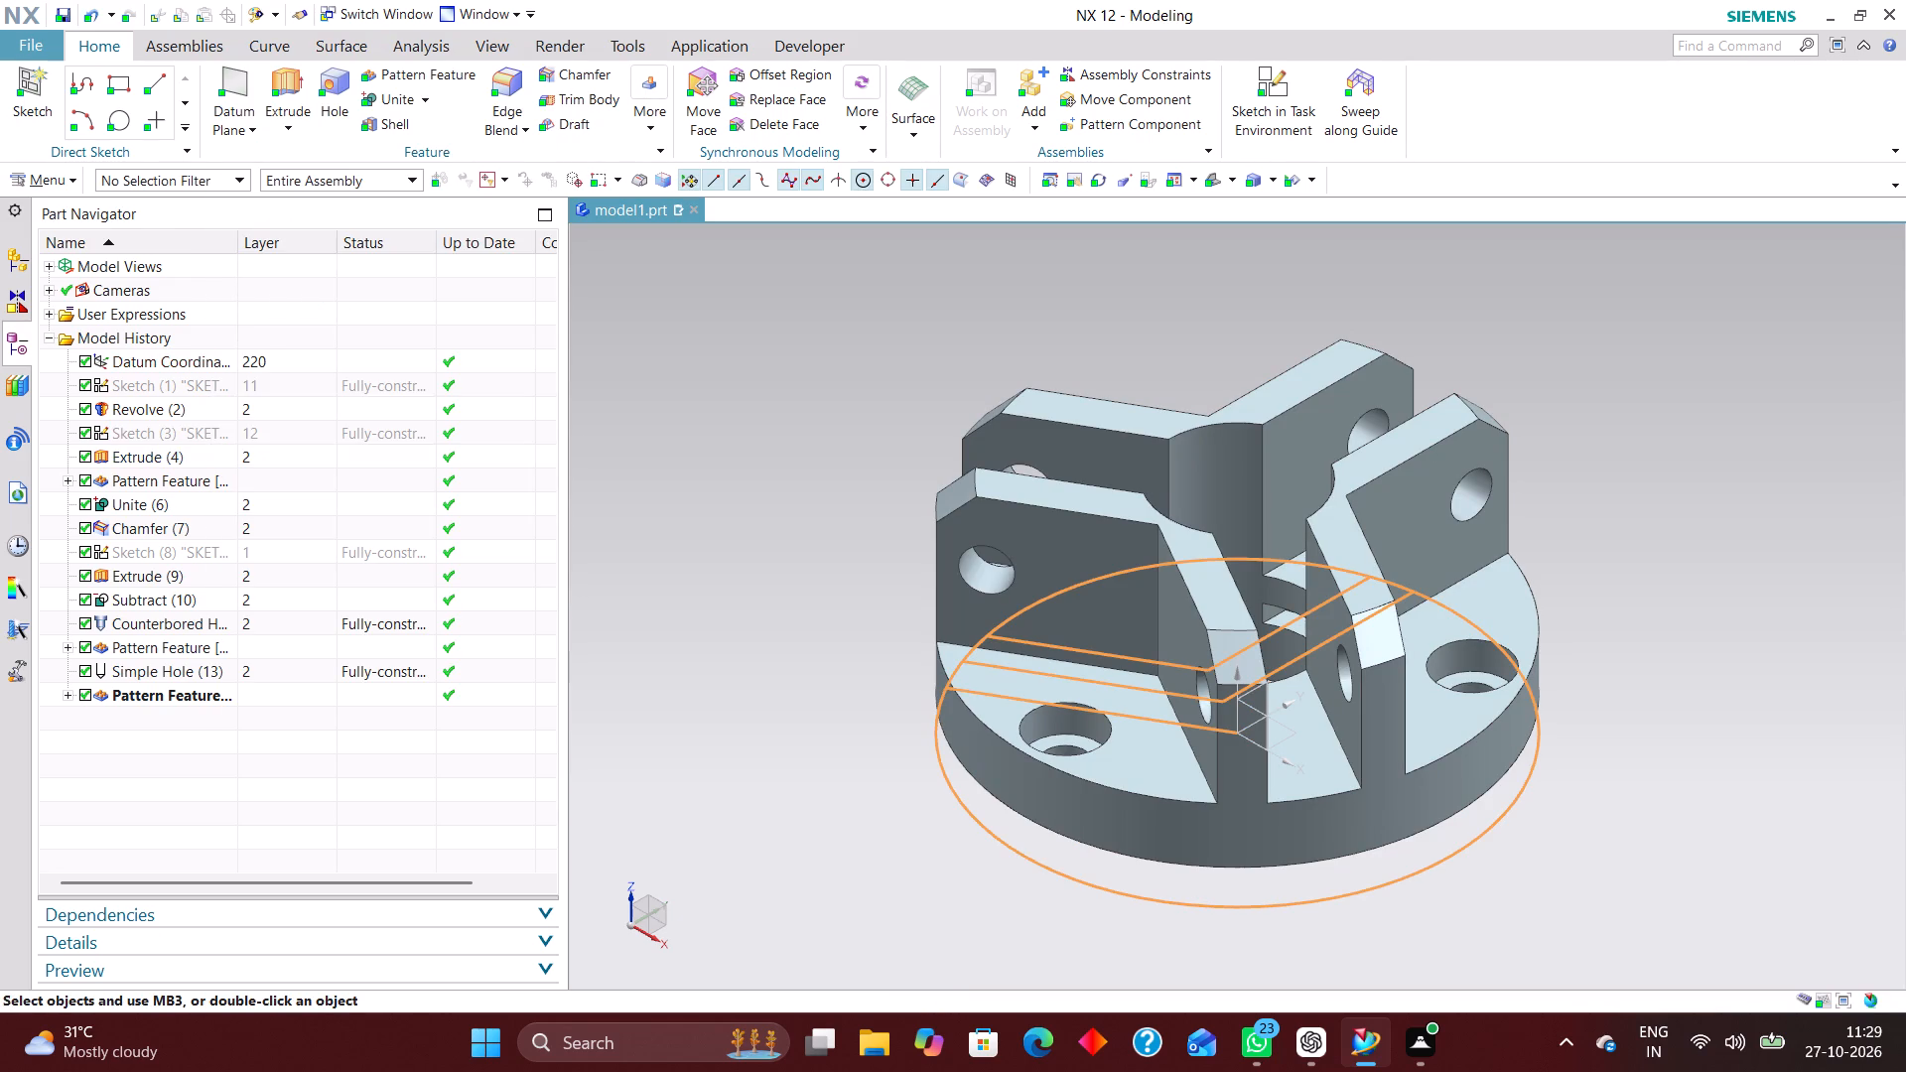
Move the circular cut sketch, Sketch (8), to layer 13 with Edit Object Display.
{"action": "left_click", "coordinate": [269, 553]}
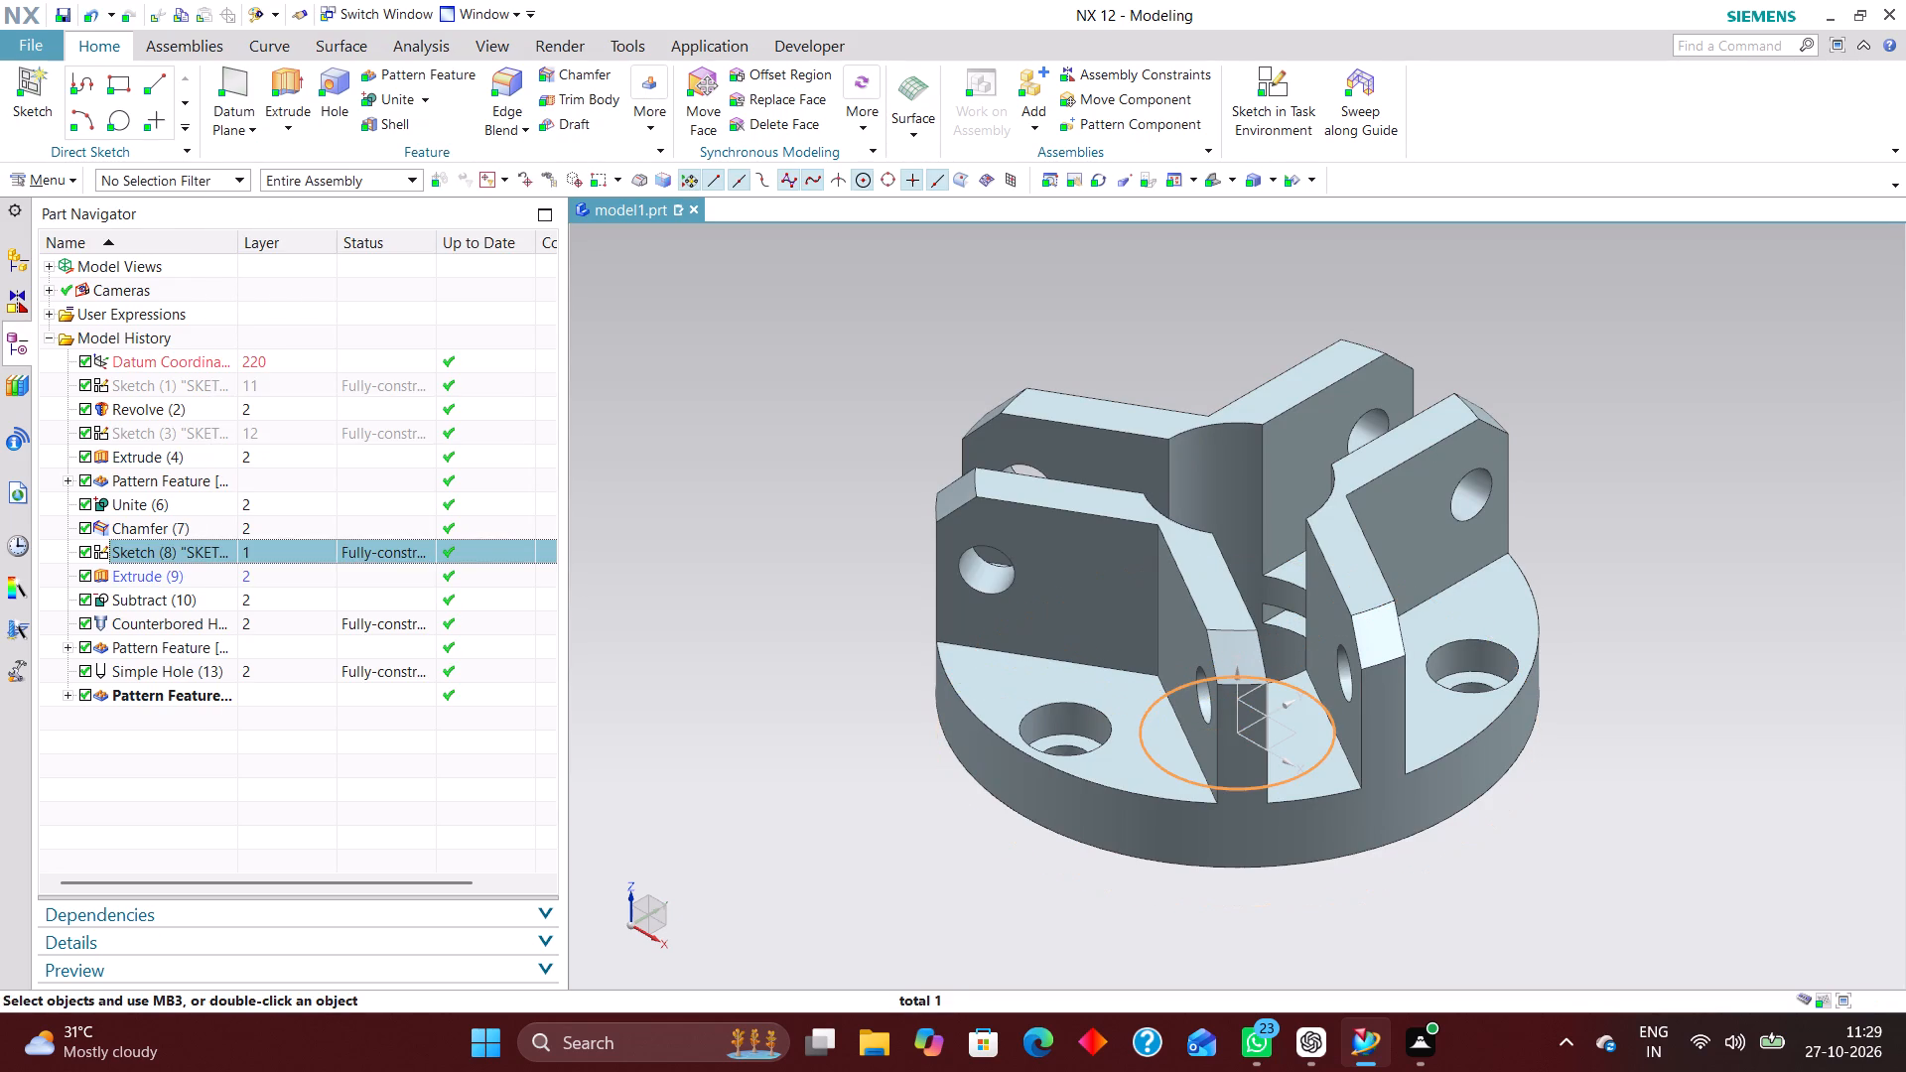
{"action": "key", "text": "ctrl+j"}
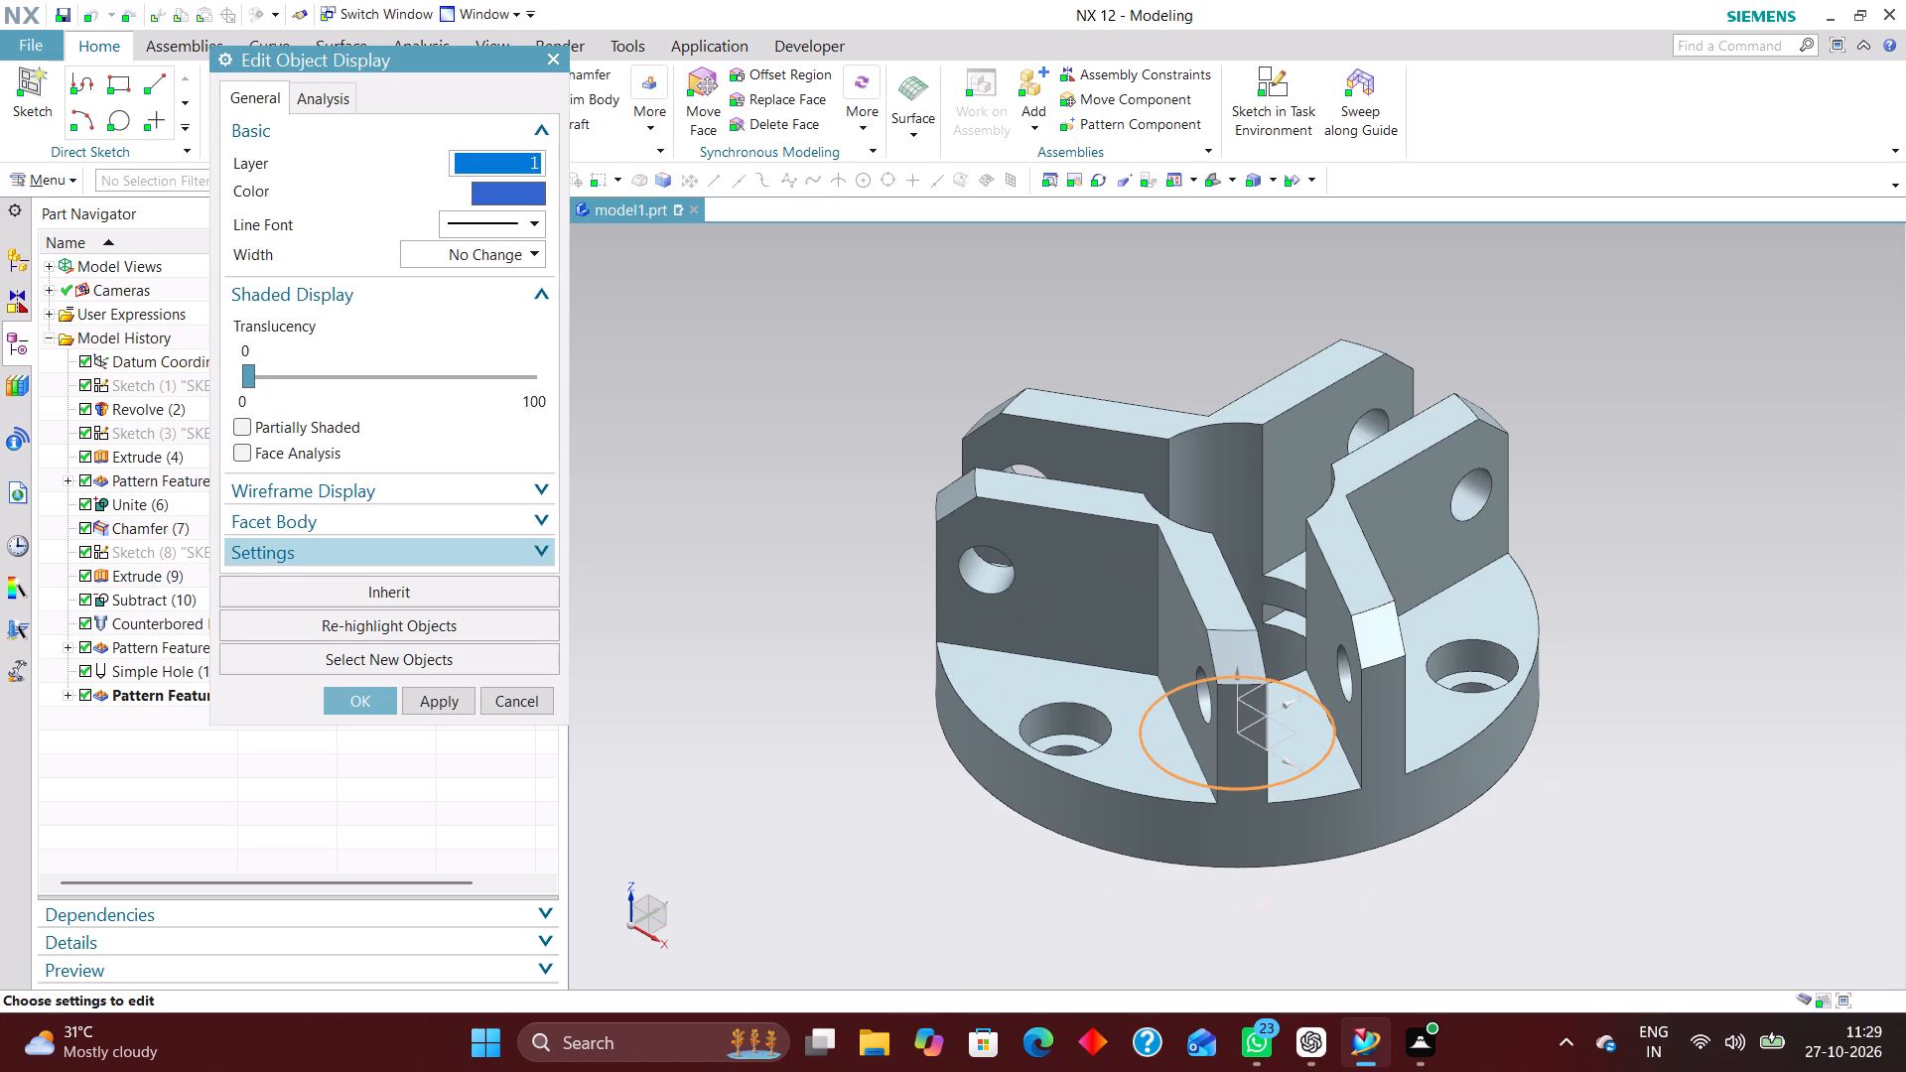
{"action": "type", "text": "13"}
{"action": "key", "text": "Return"}
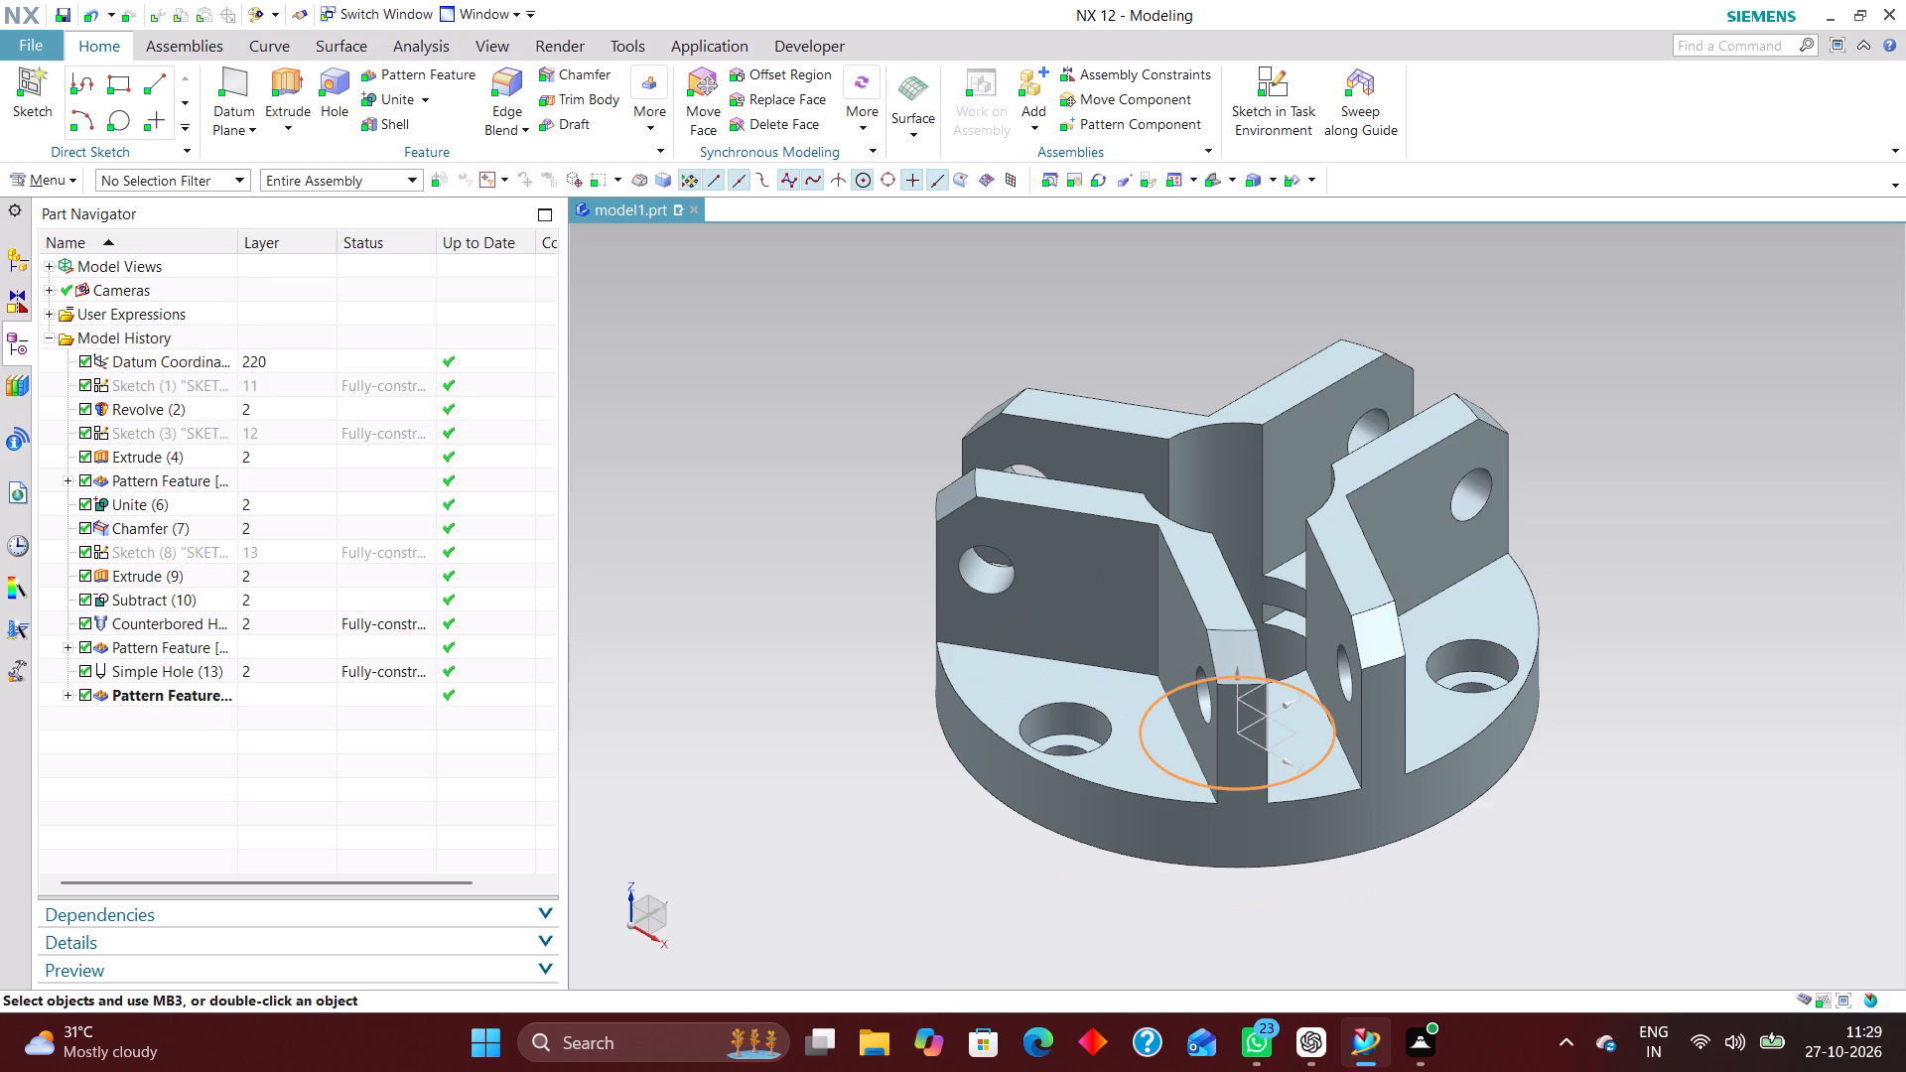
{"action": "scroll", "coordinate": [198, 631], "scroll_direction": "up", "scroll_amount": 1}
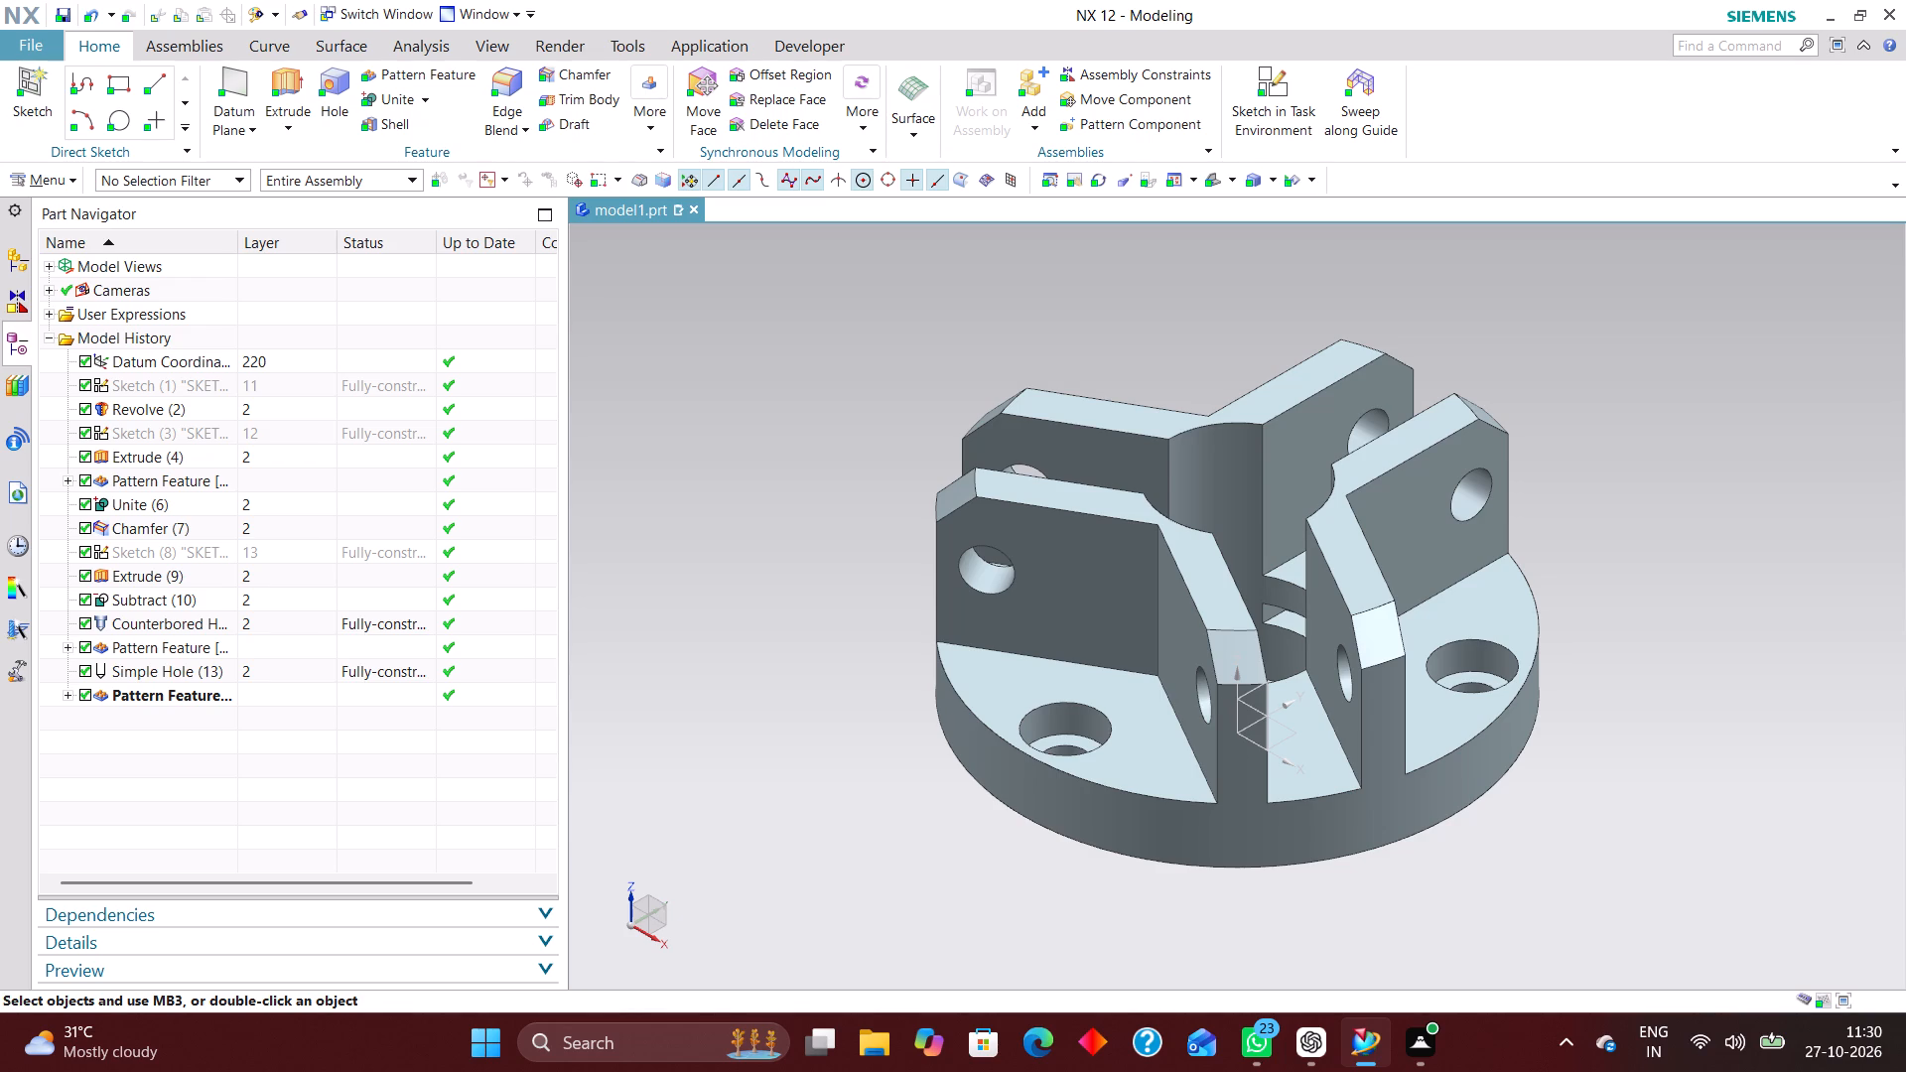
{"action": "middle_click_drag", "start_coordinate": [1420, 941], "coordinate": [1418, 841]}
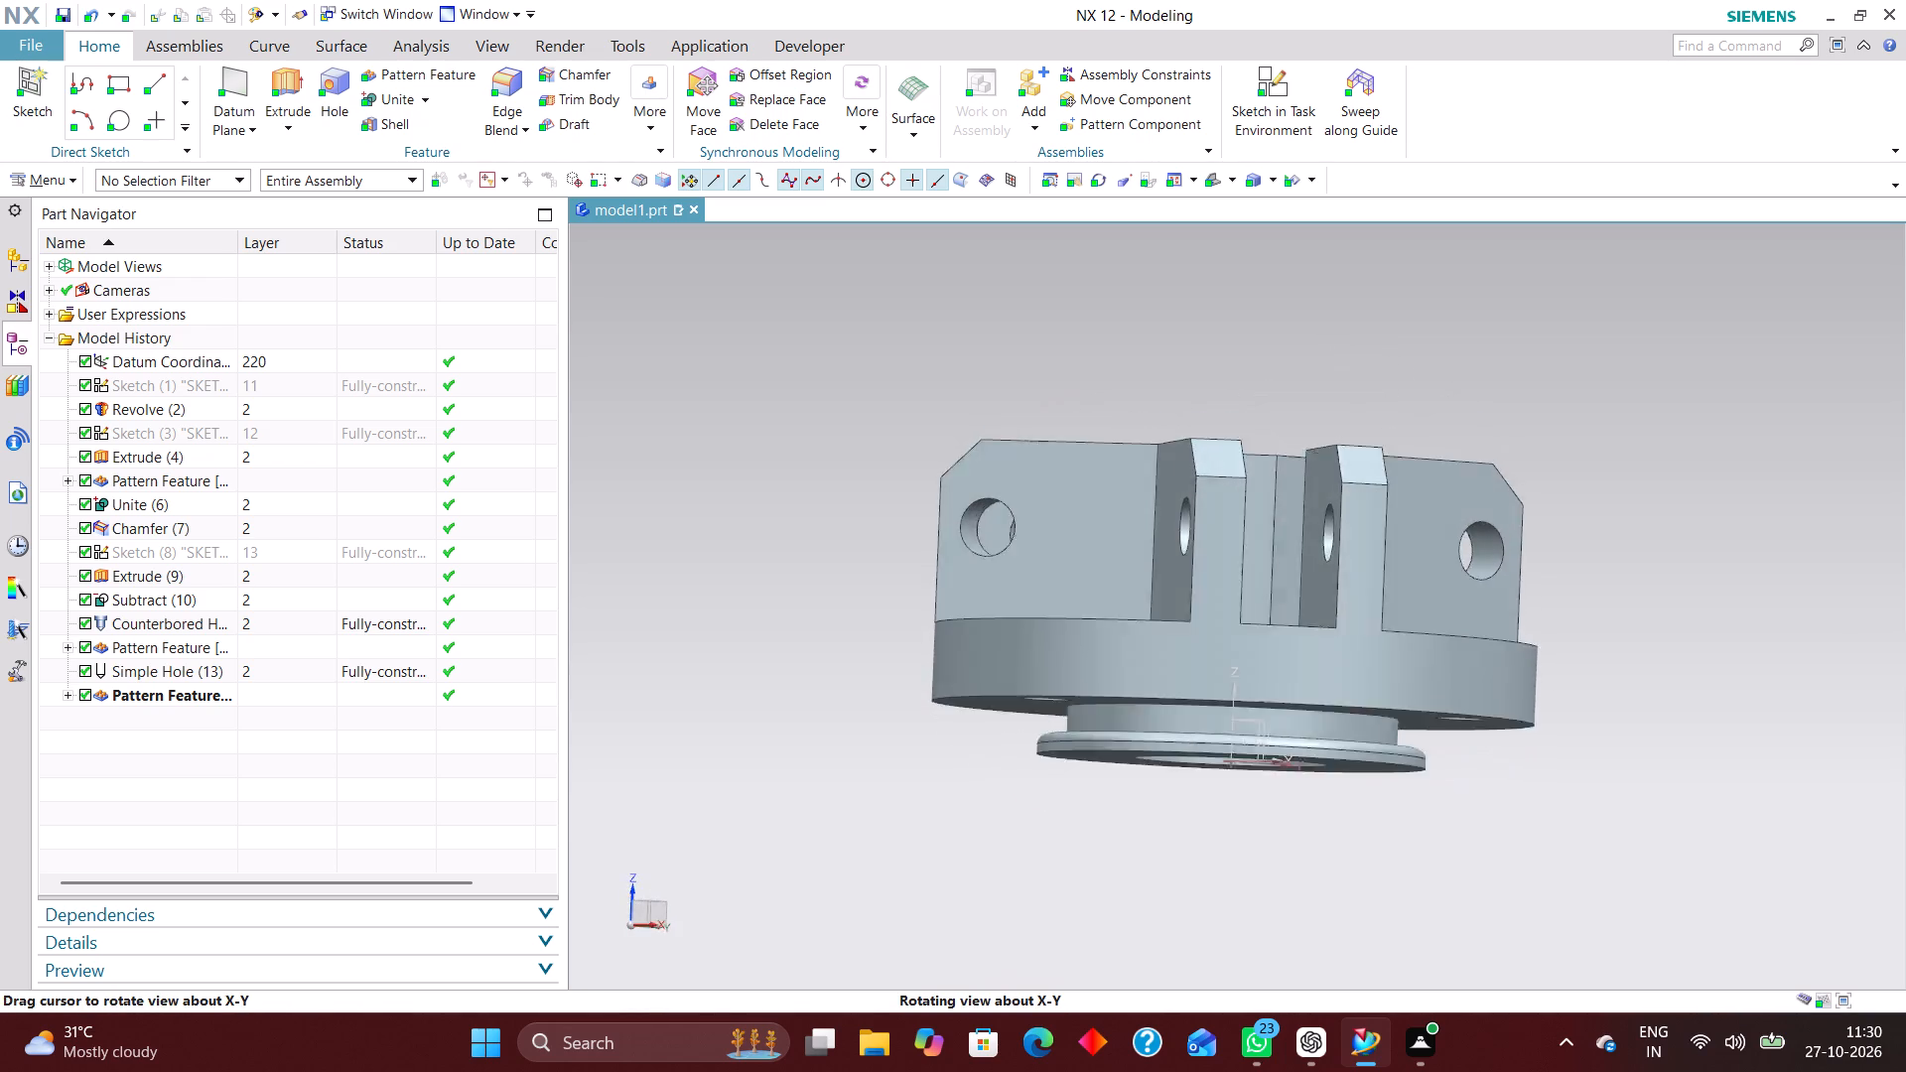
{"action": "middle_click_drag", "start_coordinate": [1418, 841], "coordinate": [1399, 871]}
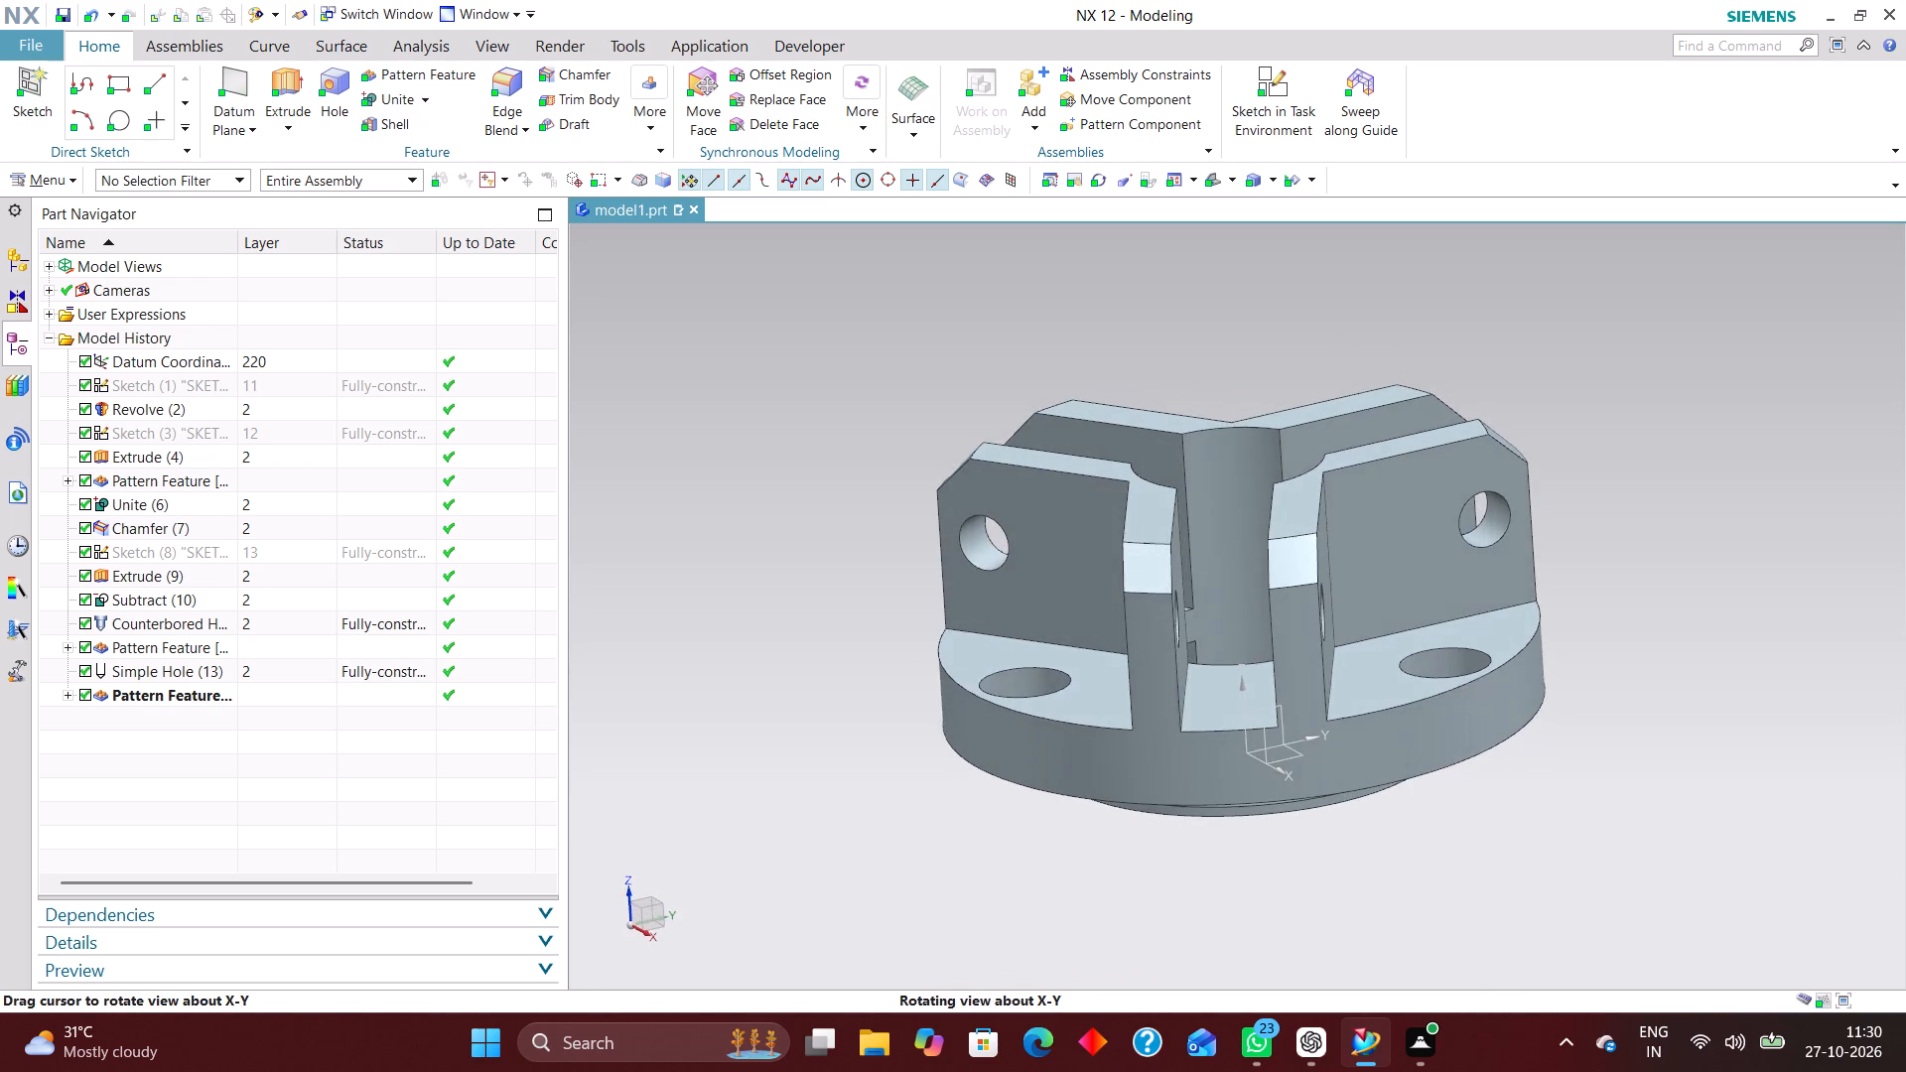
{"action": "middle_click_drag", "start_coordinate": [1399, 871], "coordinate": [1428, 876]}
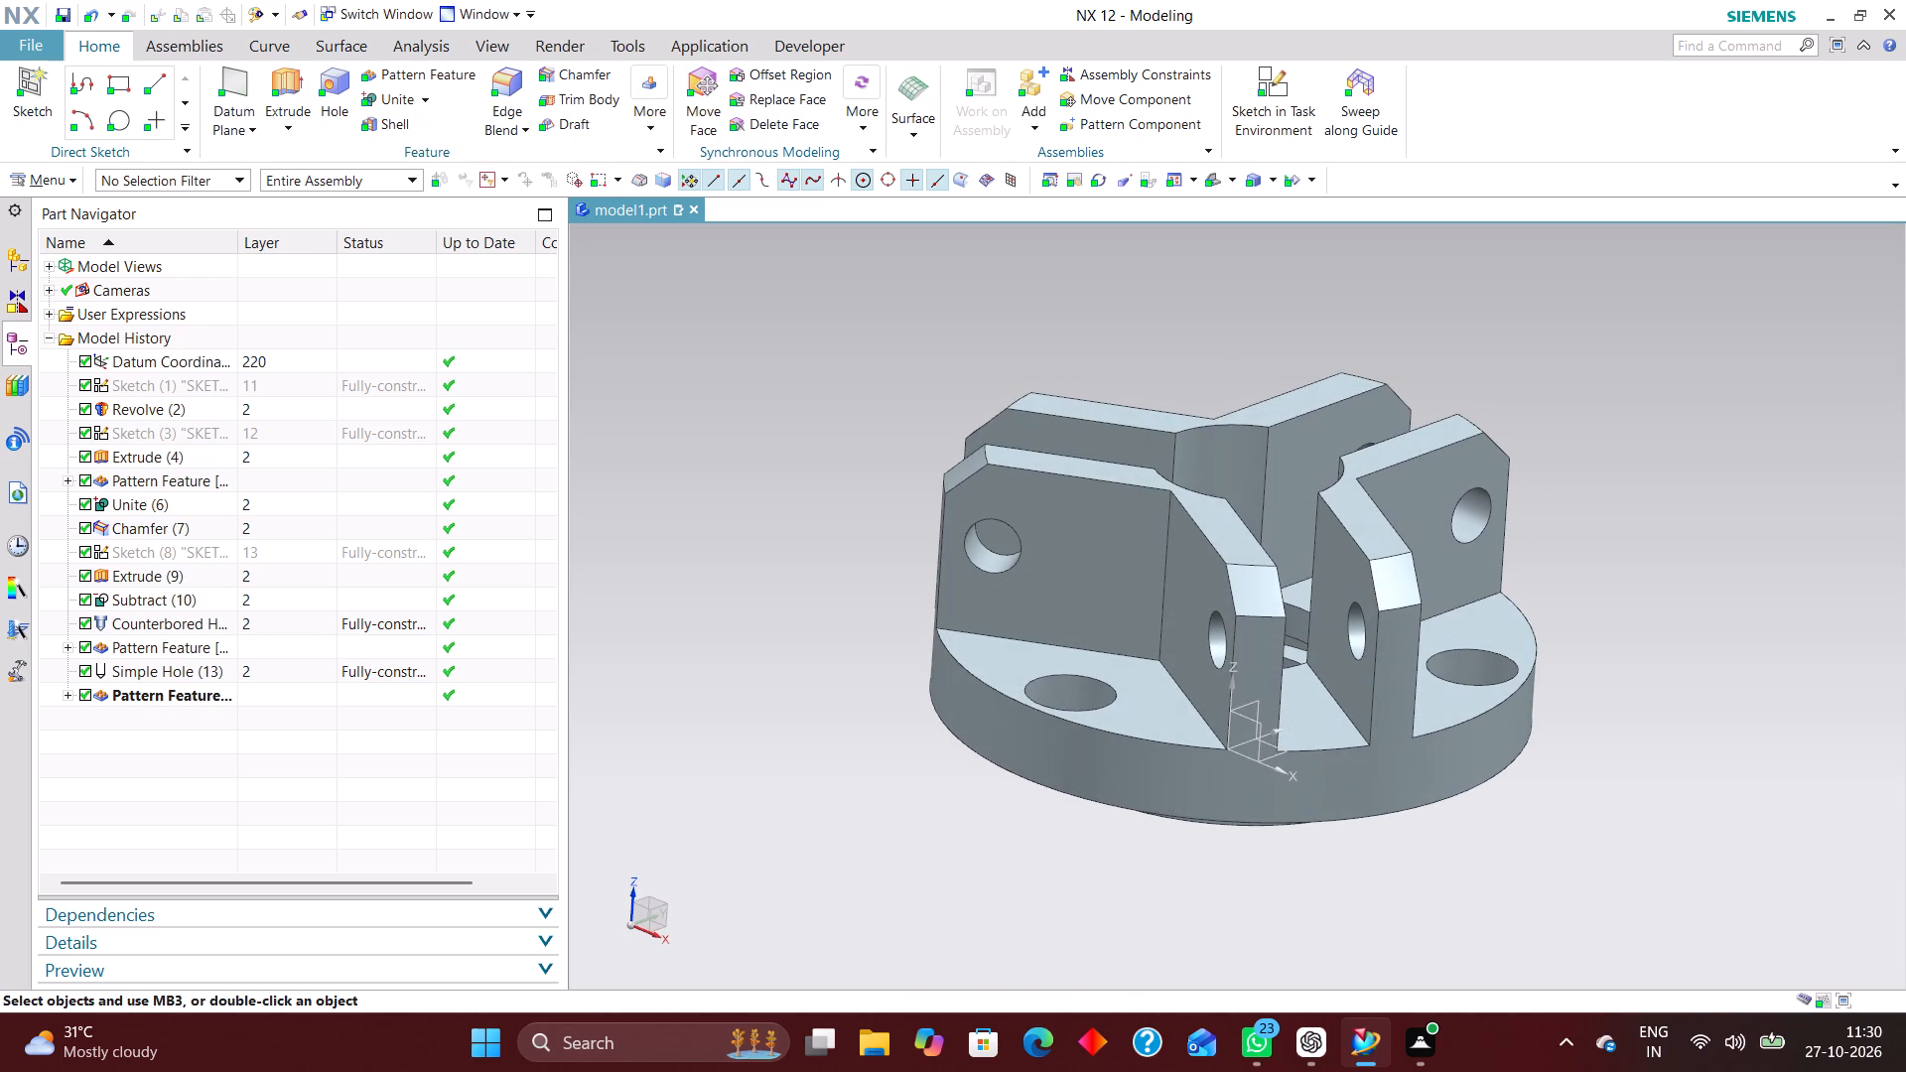
Assign the library material Steel to the fixture's solid body.
{"action": "left_click", "coordinate": [68, 178]}
{"action": "double_click", "coordinate": [70, 184]}
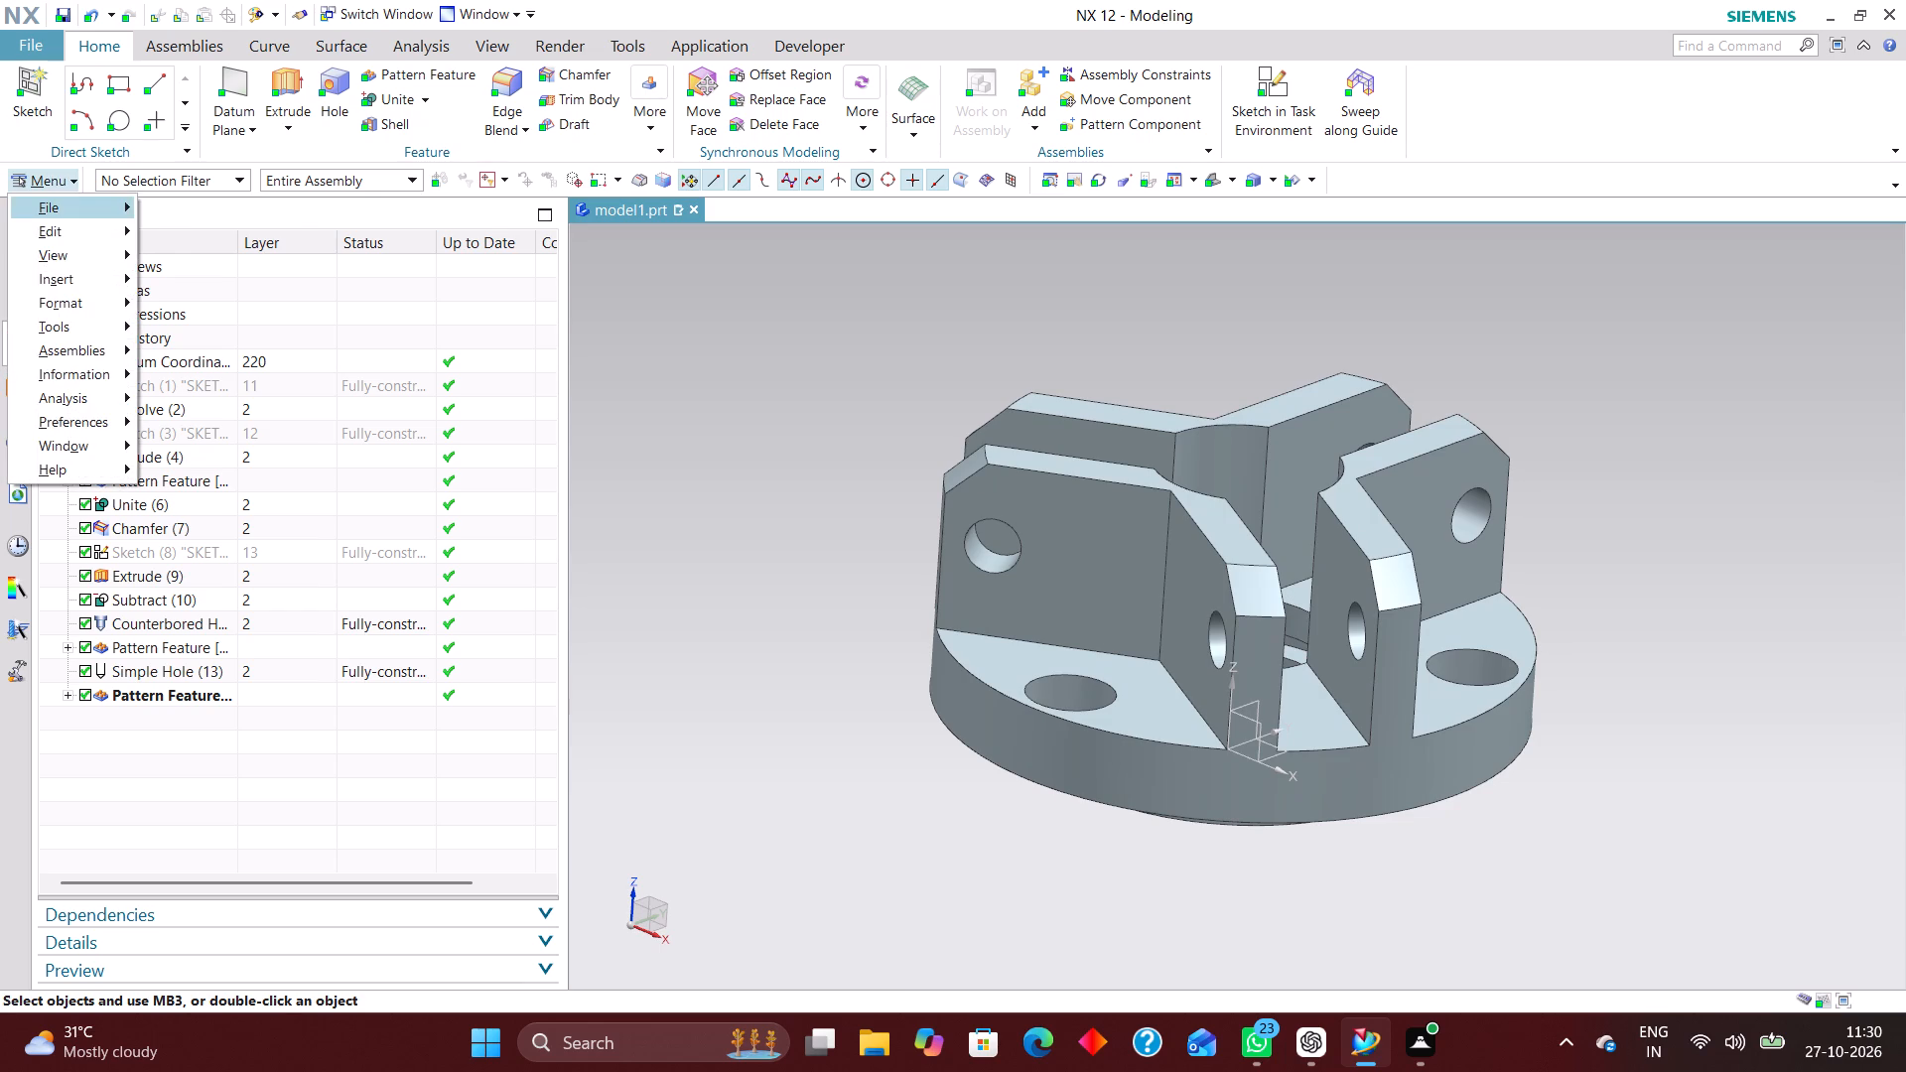
{"action": "left_click", "coordinate": [70, 205]}
{"action": "left_click", "coordinate": [95, 309]}
{"action": "left_click", "coordinate": [91, 325]}
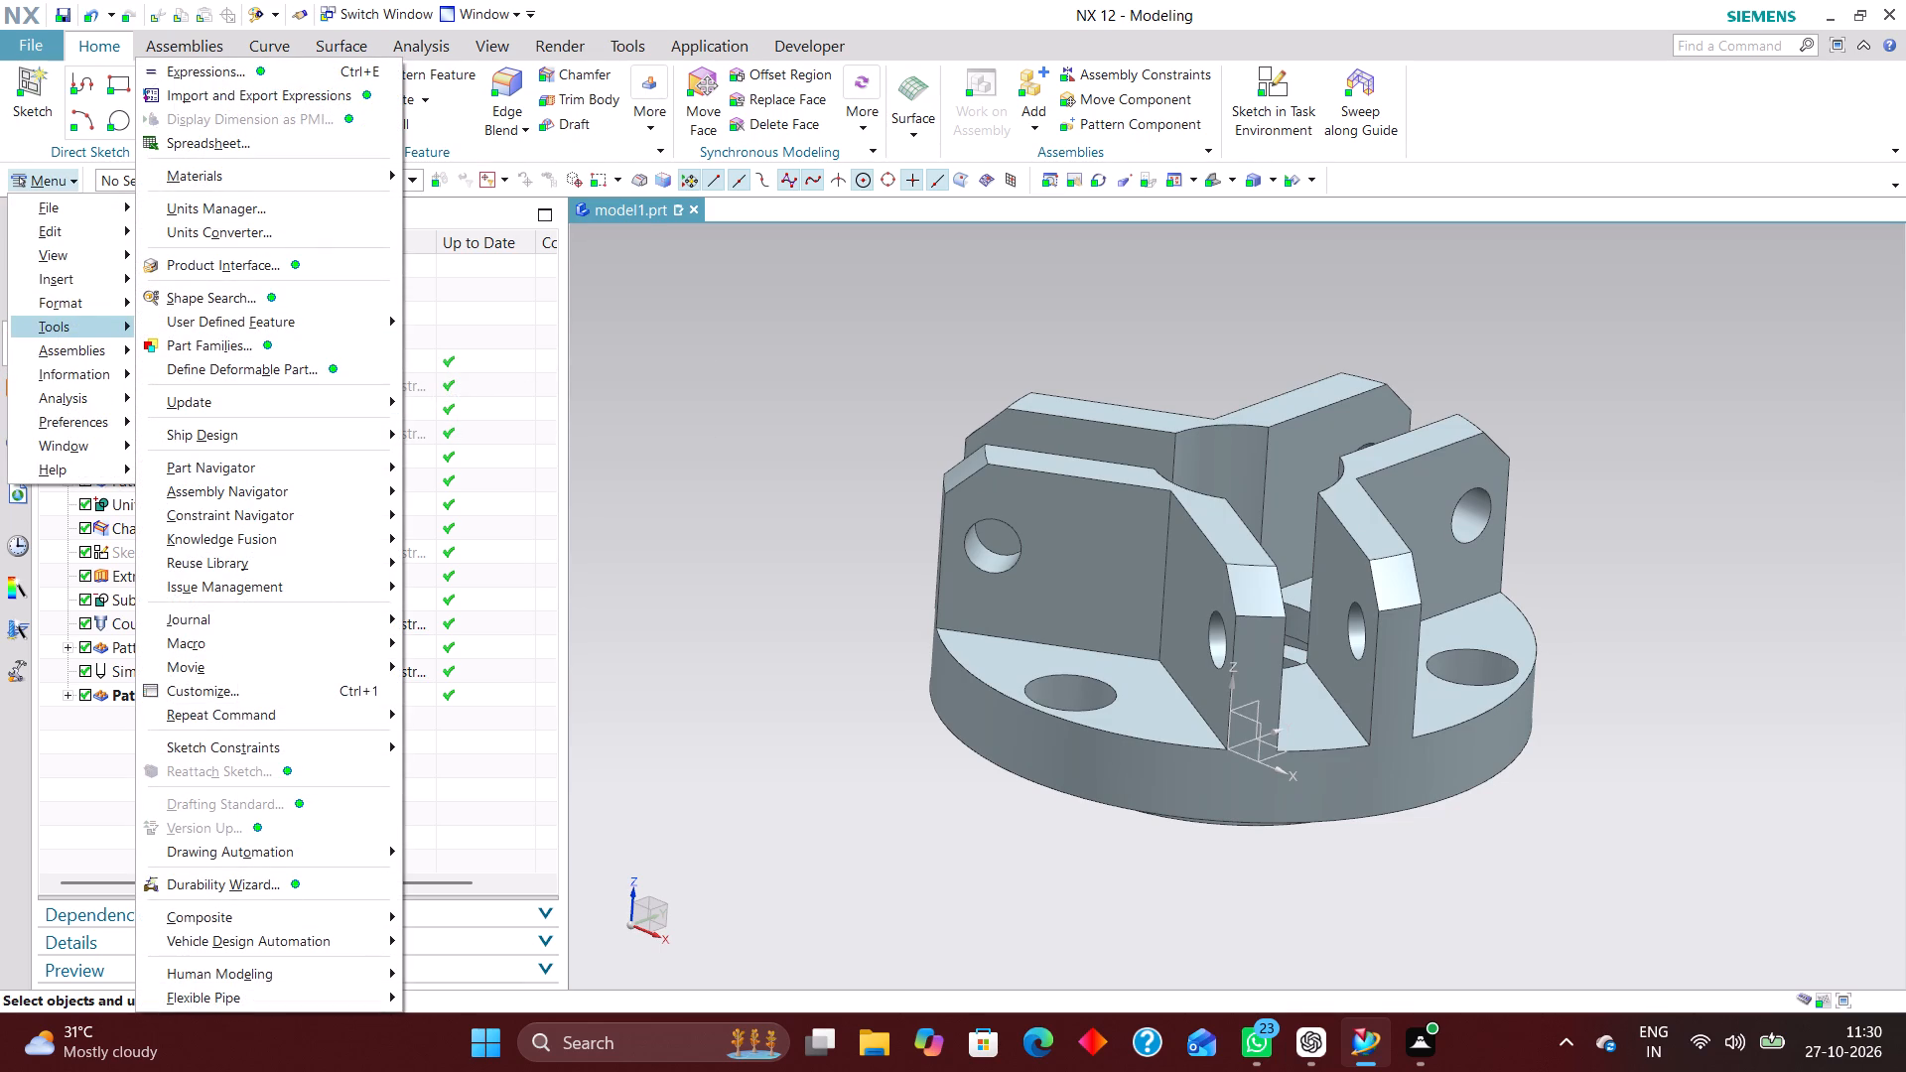
{"action": "left_click", "coordinate": [244, 173]}
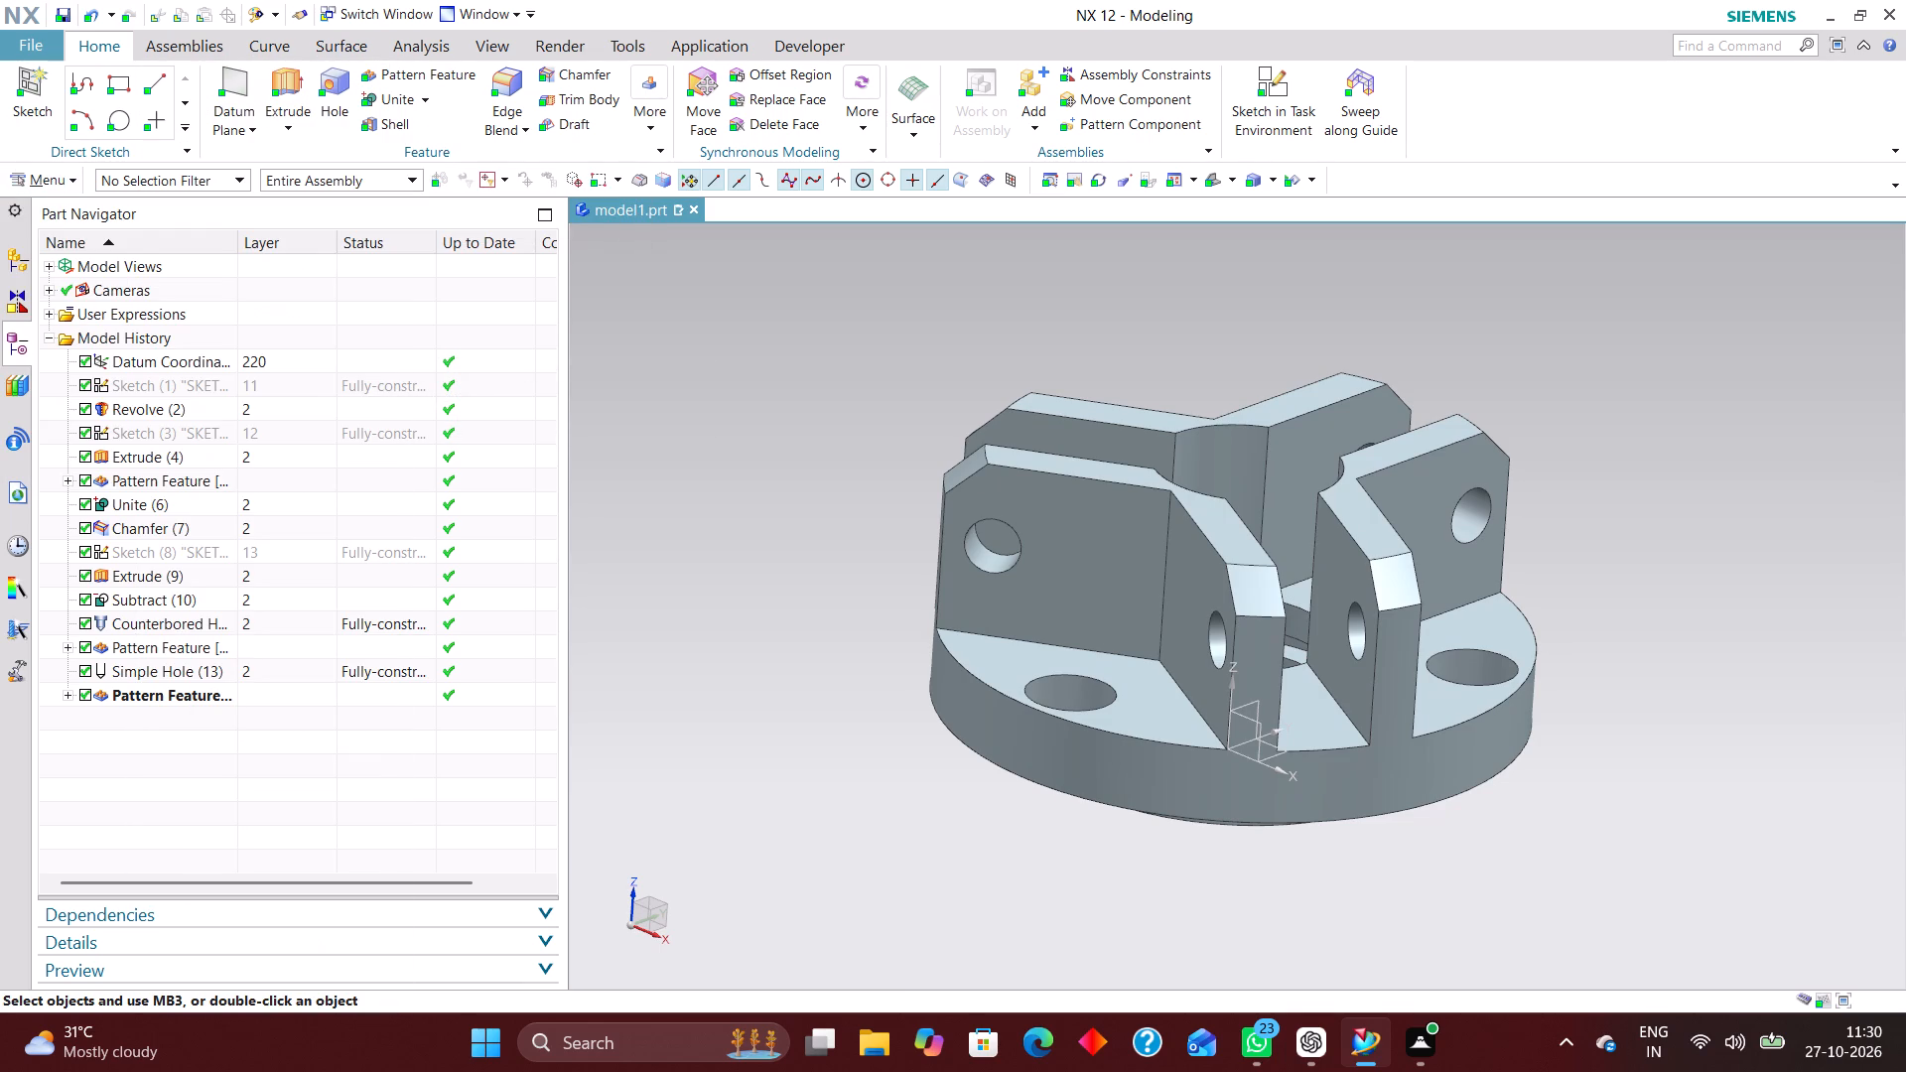
{"action": "left_click", "coordinate": [71, 182]}
{"action": "left_click", "coordinate": [71, 182]}
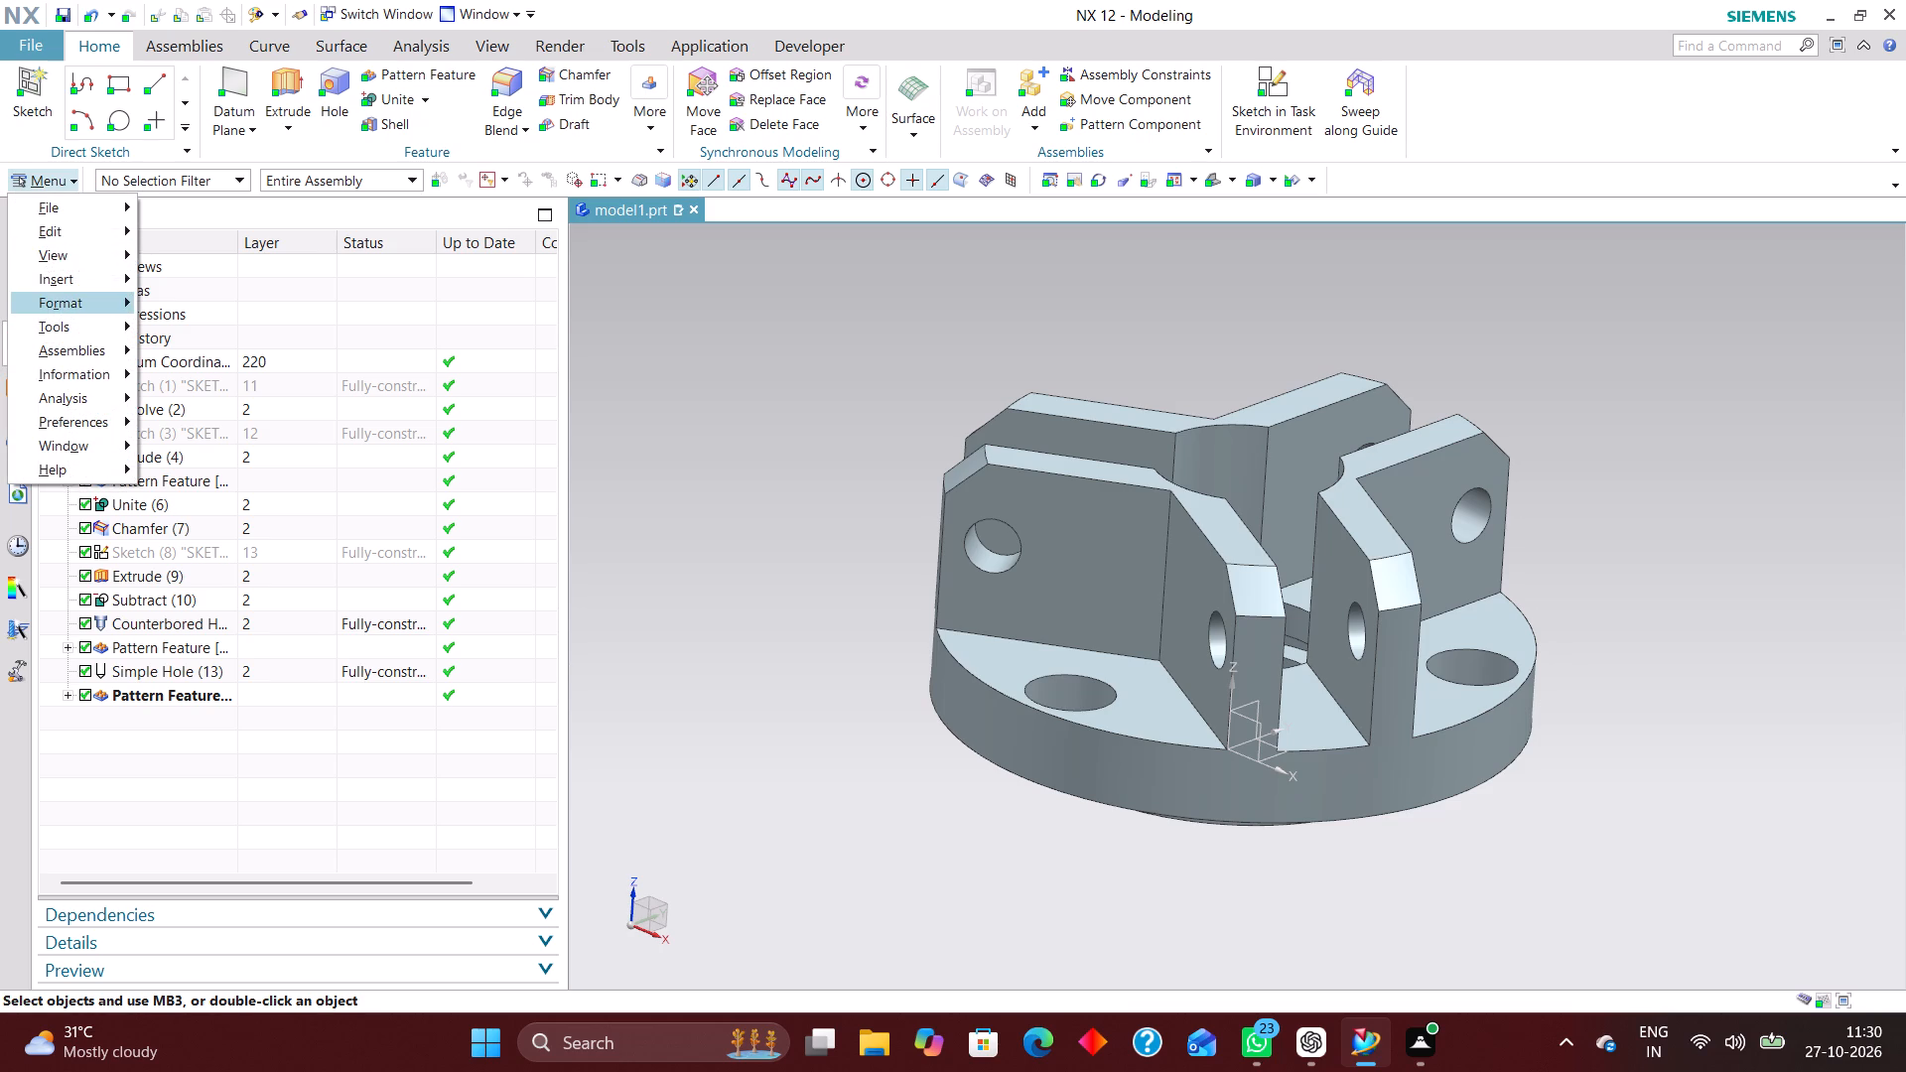
{"action": "left_click", "coordinate": [90, 320]}
{"action": "left_click", "coordinate": [267, 179]}
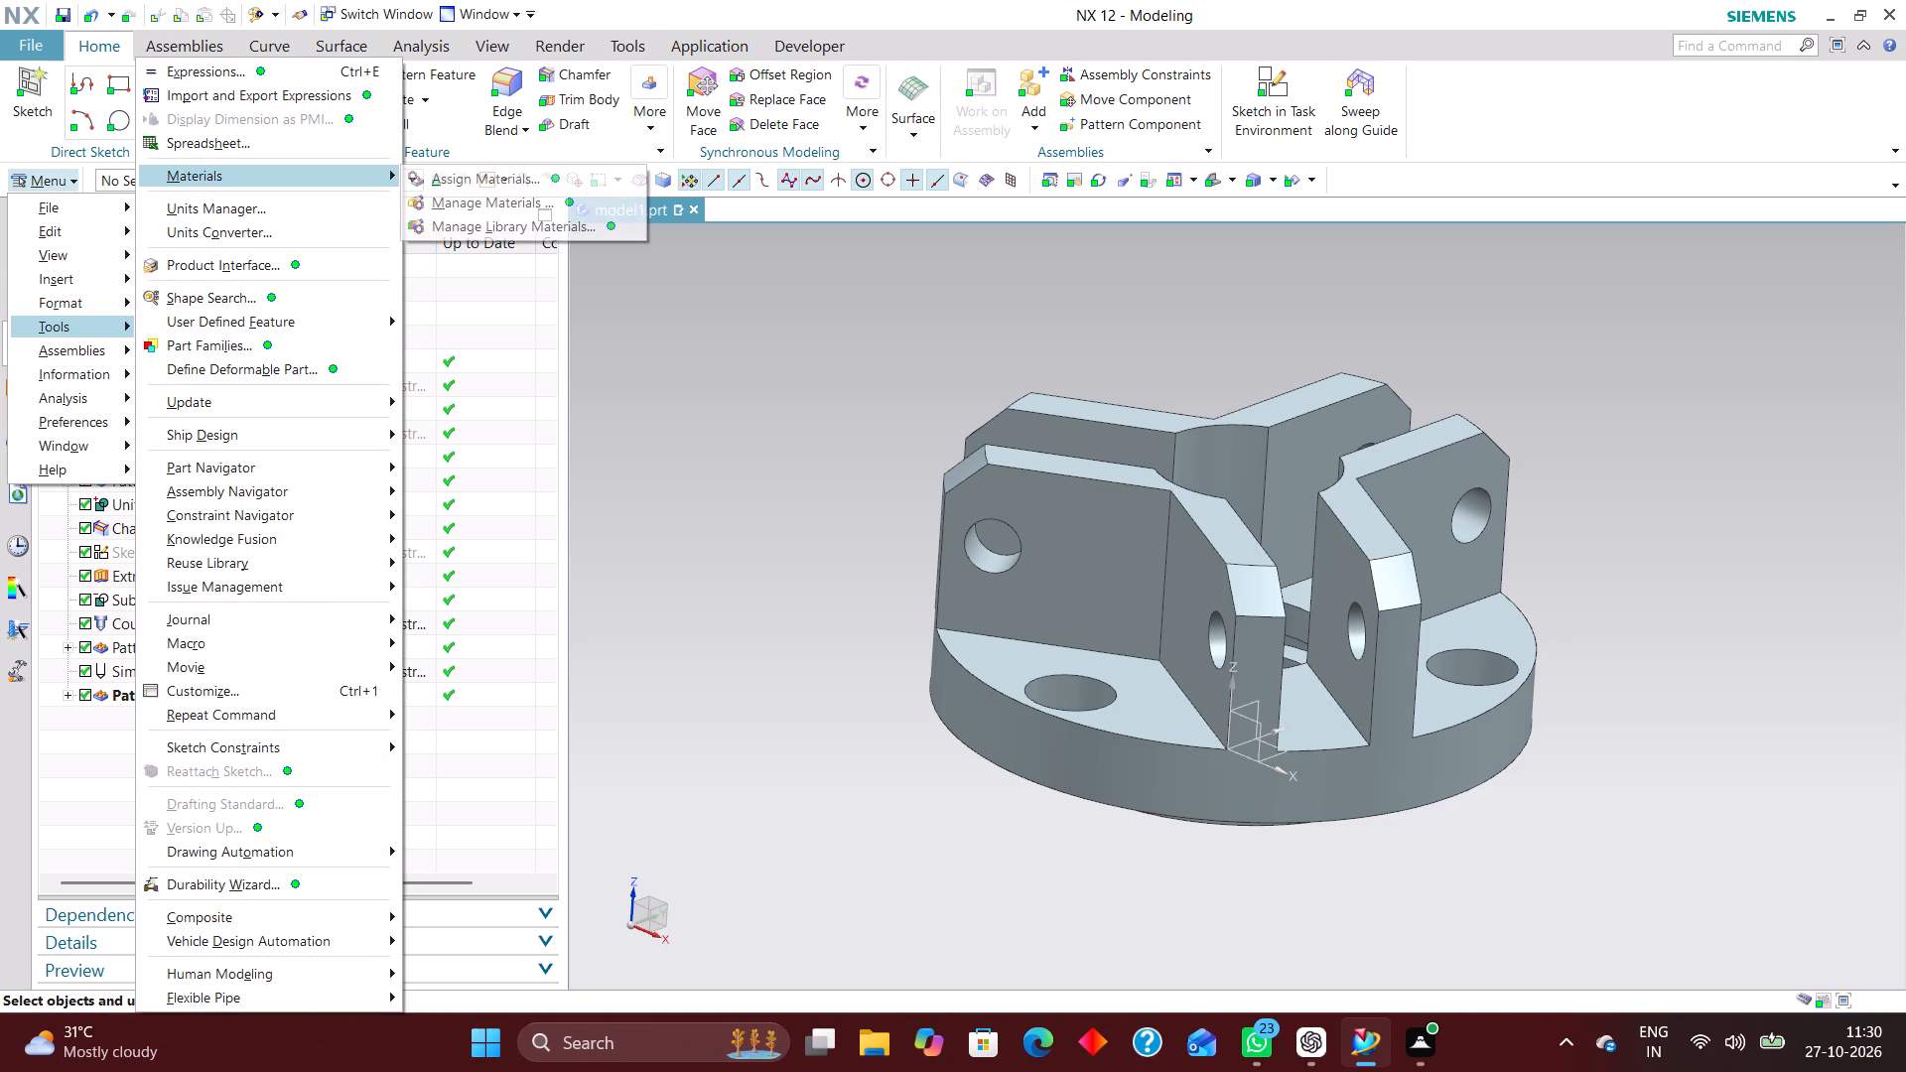
{"action": "left_click", "coordinate": [425, 179]}
{"action": "left_click", "coordinate": [1137, 511]}
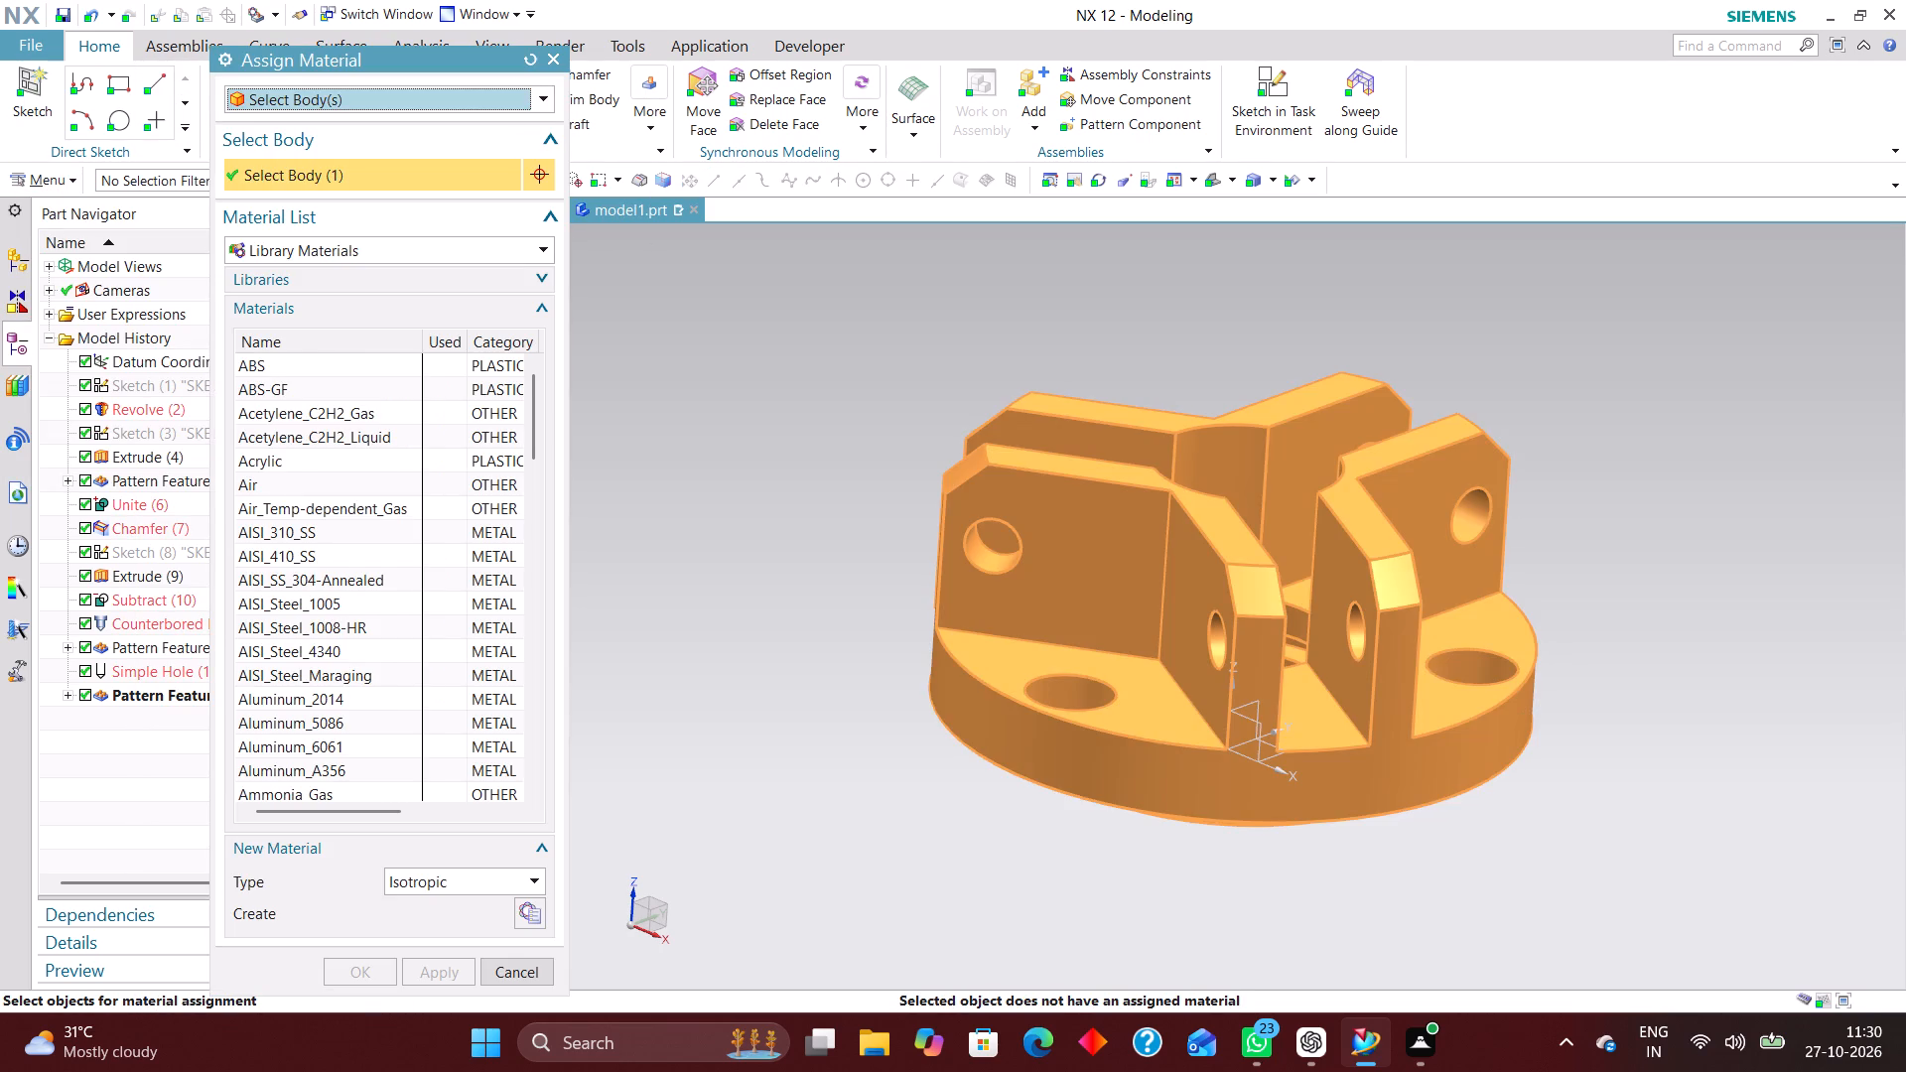
{"action": "scroll", "coordinate": [431, 571], "scroll_direction": "down", "scroll_amount": 18}
{"action": "scroll", "coordinate": [309, 692], "scroll_direction": "down", "scroll_amount": 7}
{"action": "scroll", "coordinate": [300, 698], "scroll_direction": "up", "scroll_amount": 5}
{"action": "scroll", "coordinate": [312, 651], "scroll_direction": "down", "scroll_amount": 3}
{"action": "scroll", "coordinate": [313, 685], "scroll_direction": "up", "scroll_amount": 6}
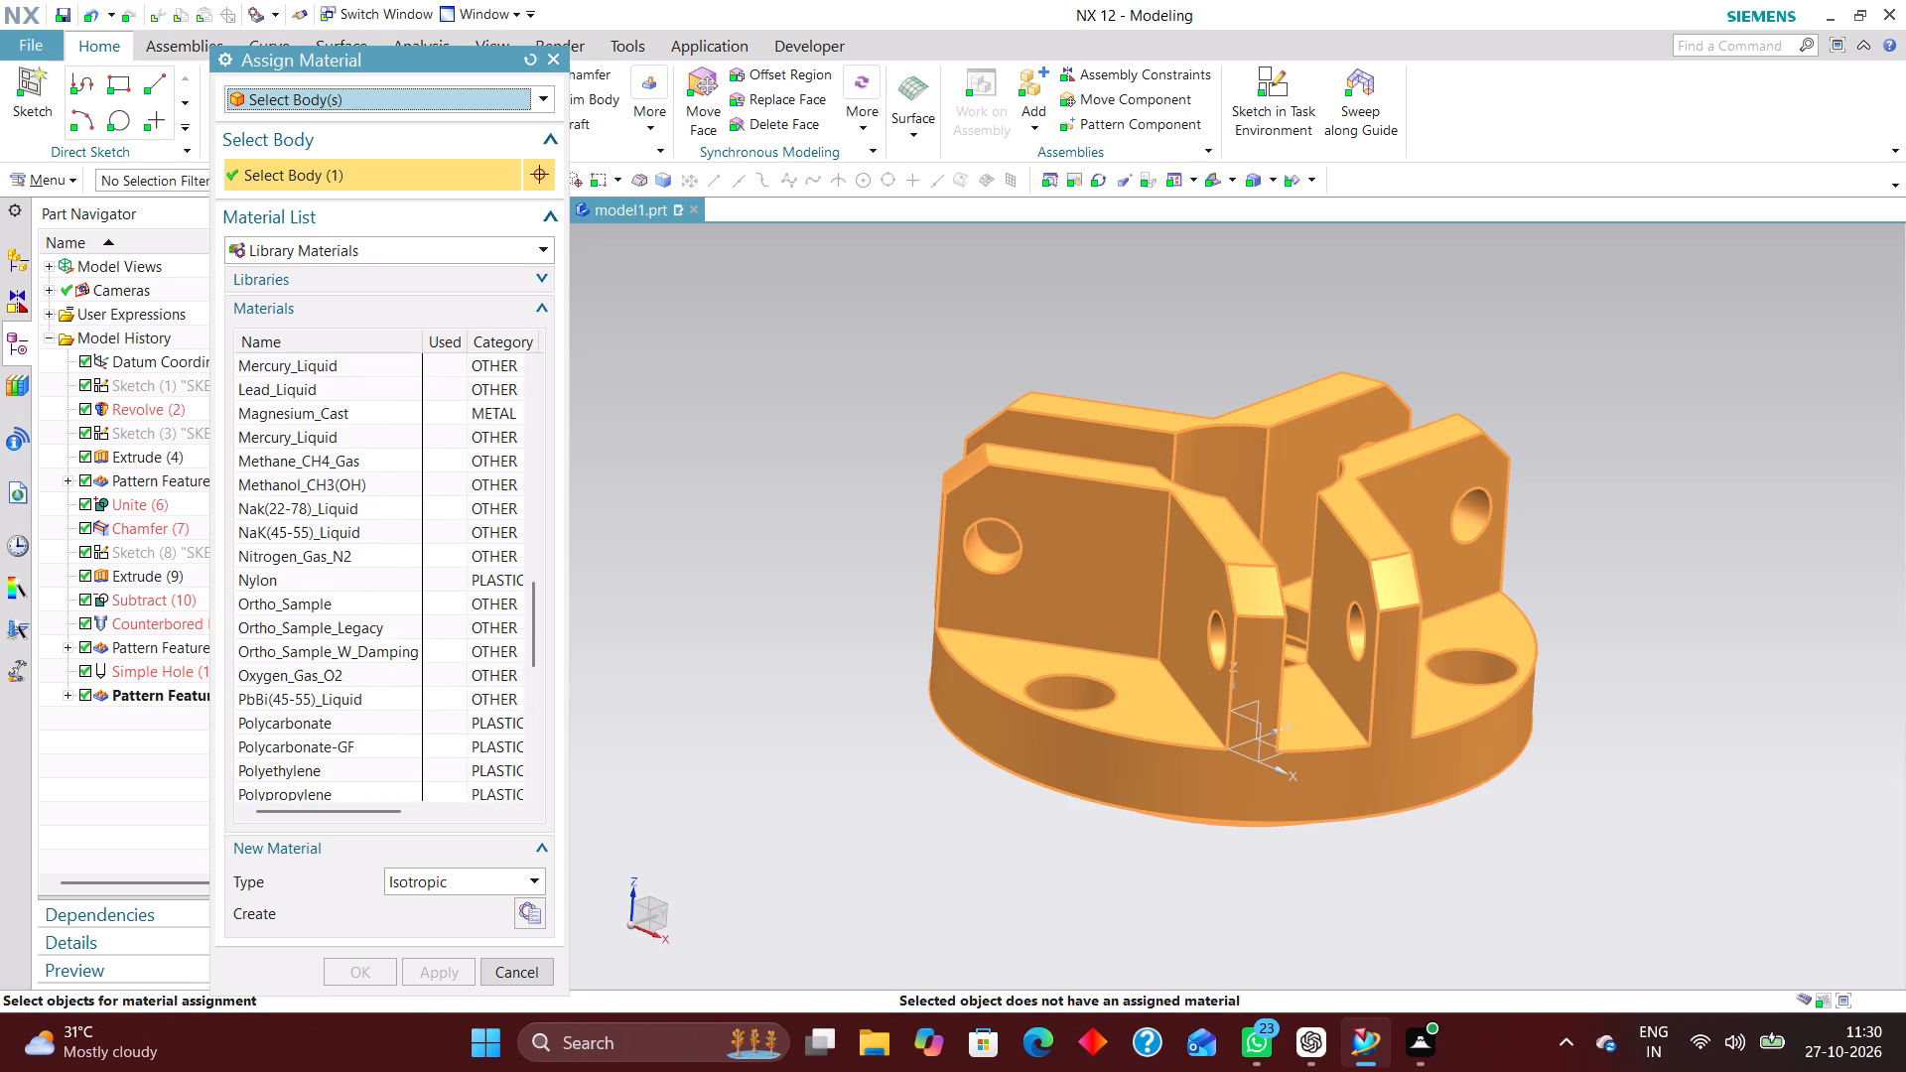
{"action": "scroll", "coordinate": [297, 551], "scroll_direction": "down", "scroll_amount": 13}
{"action": "scroll", "coordinate": [291, 659], "scroll_direction": "up", "scroll_amount": 2}
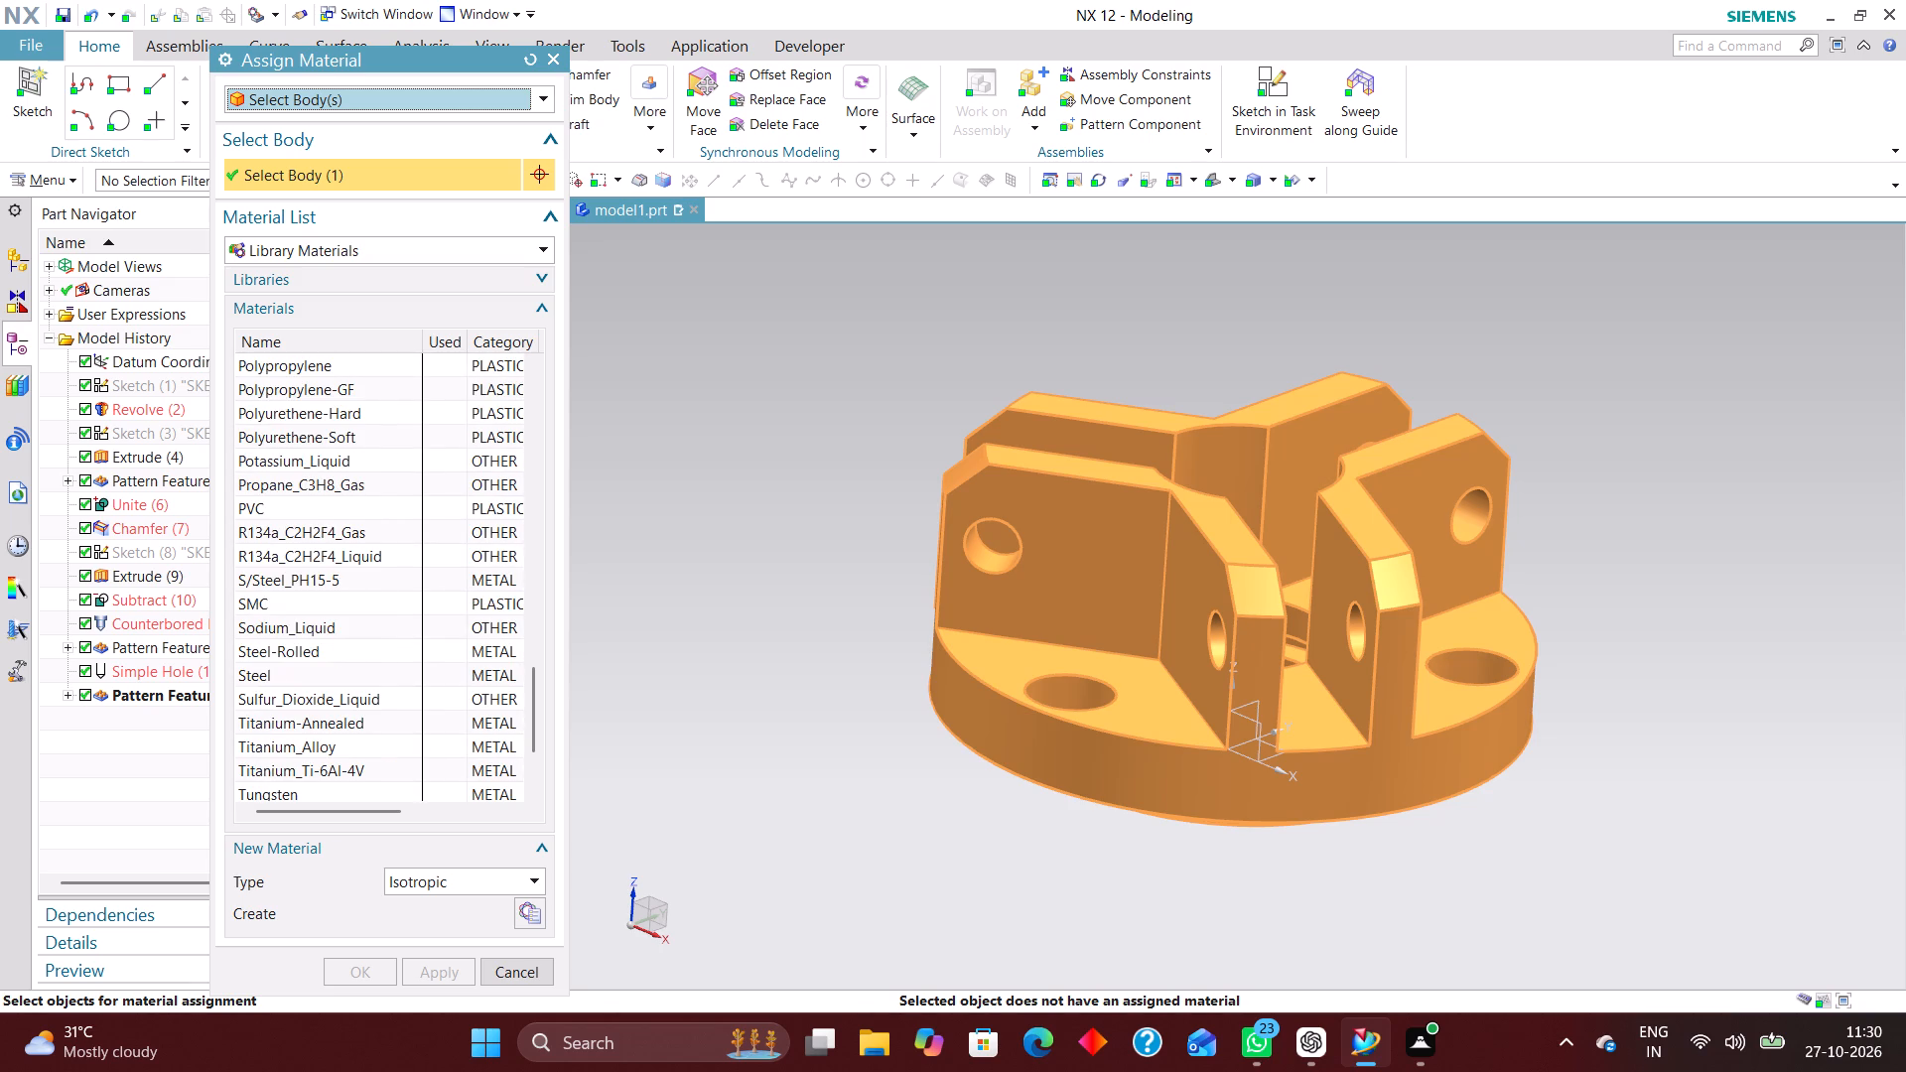
{"action": "left_click", "coordinate": [293, 675]}
{"action": "left_click", "coordinate": [347, 964]}
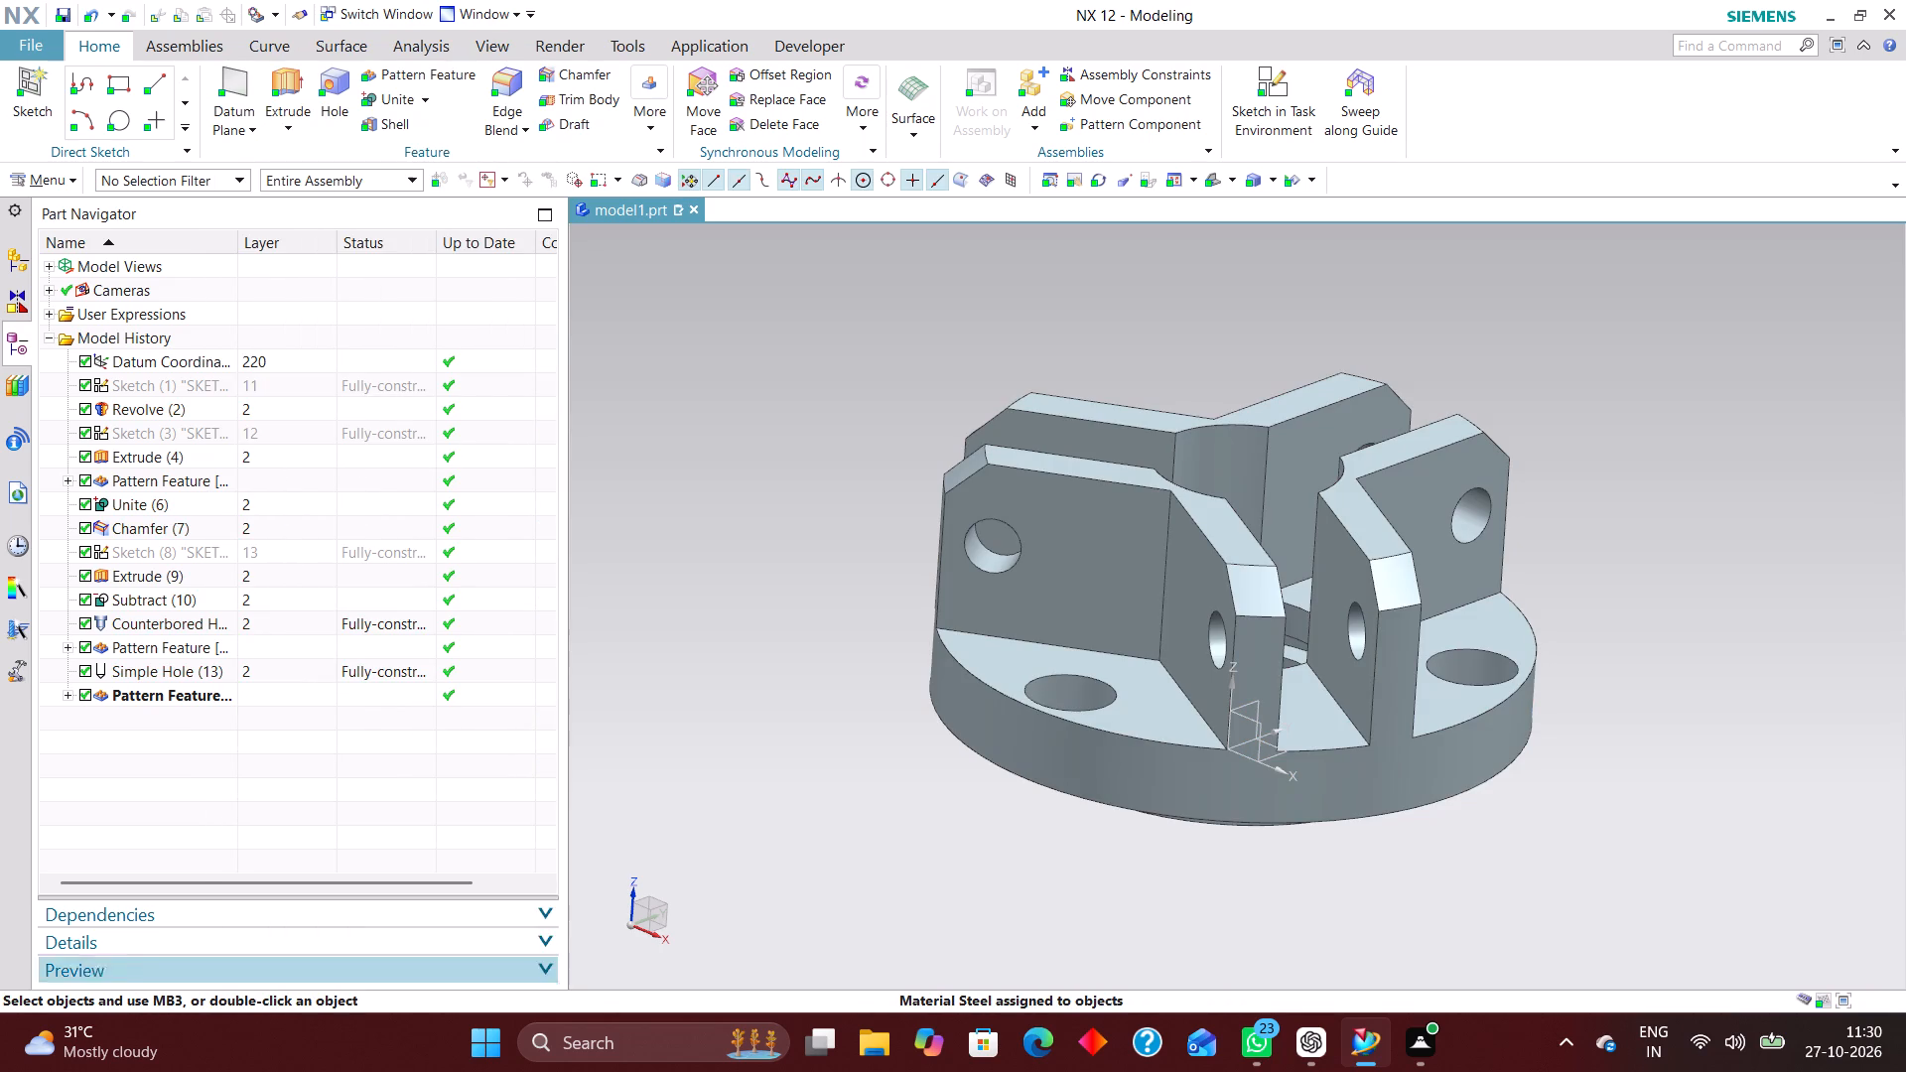
In the displayed part properties, enable Update Data on Save for weight and update the weight data immediately.
{"action": "left_click", "coordinate": [33, 45]}
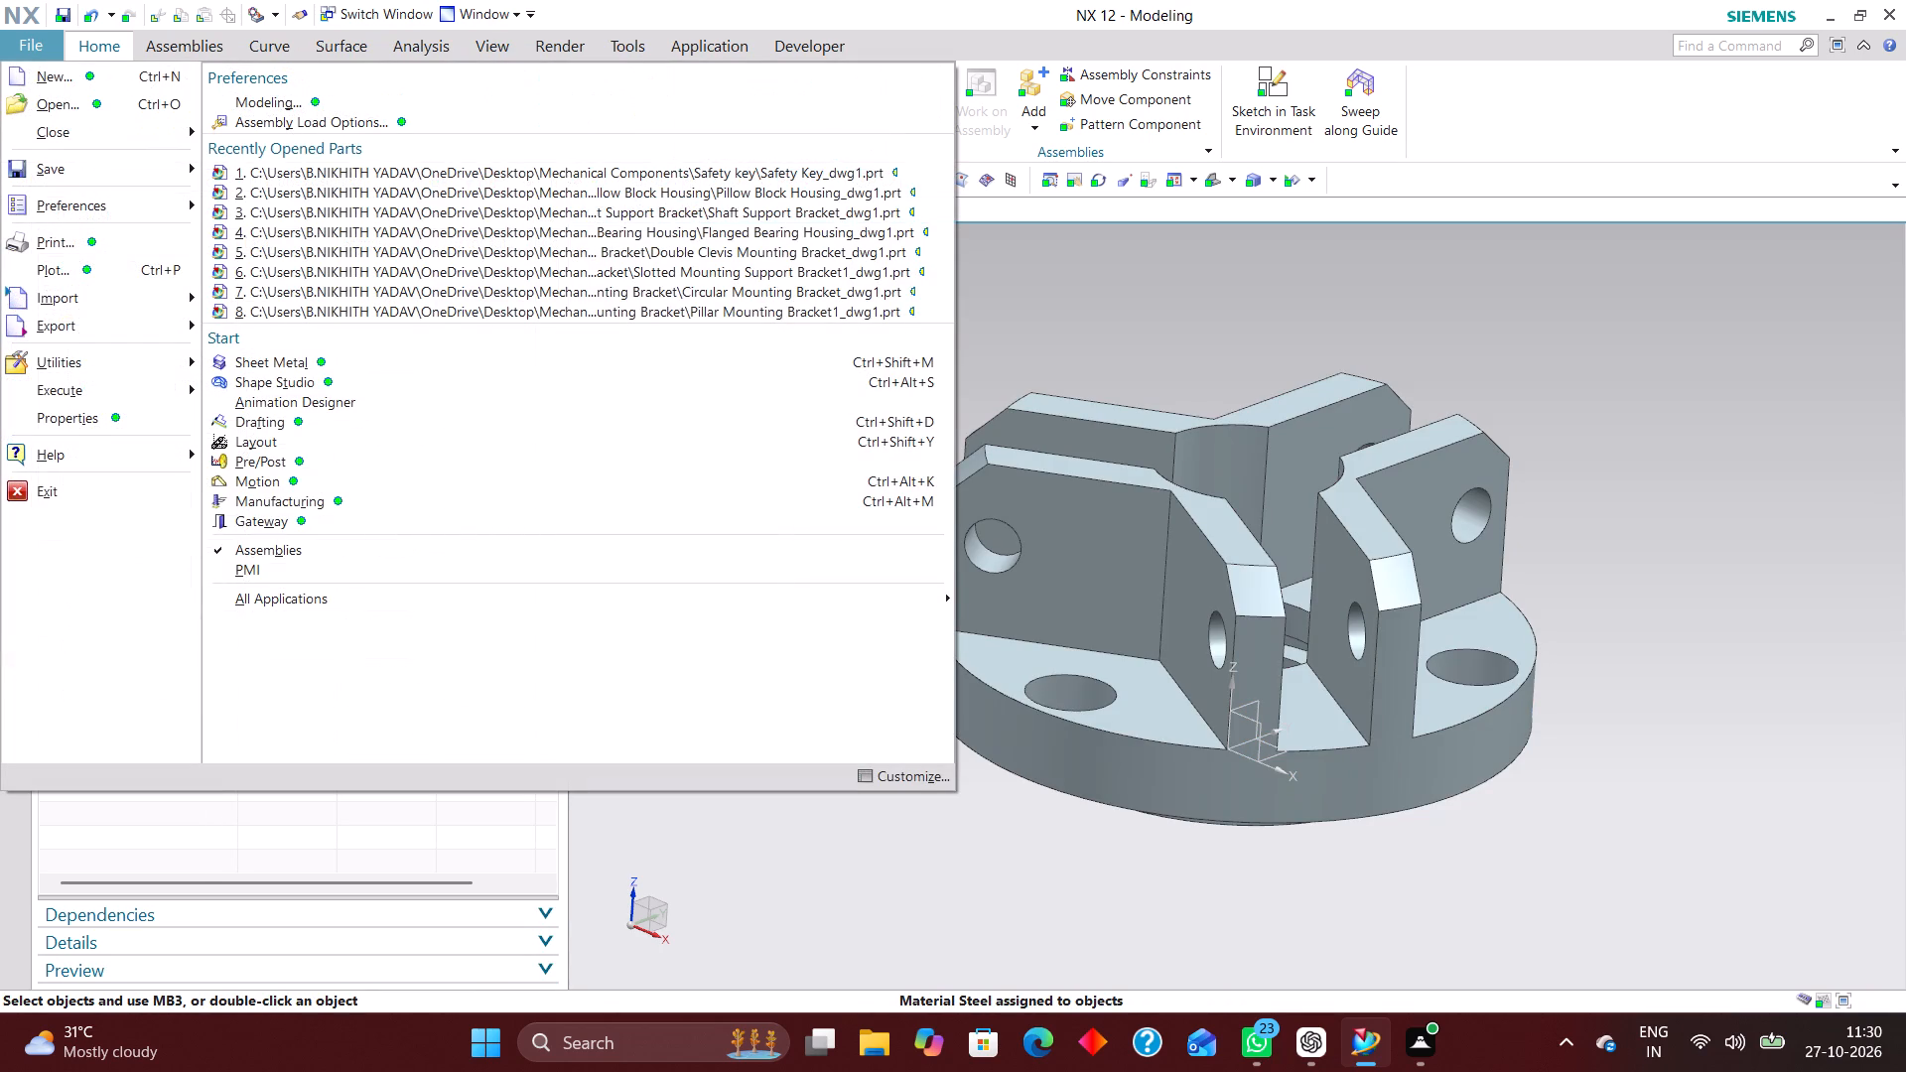
{"action": "left_click", "coordinate": [721, 872]}
{"action": "left_click", "coordinate": [56, 184]}
{"action": "left_click", "coordinate": [58, 205]}
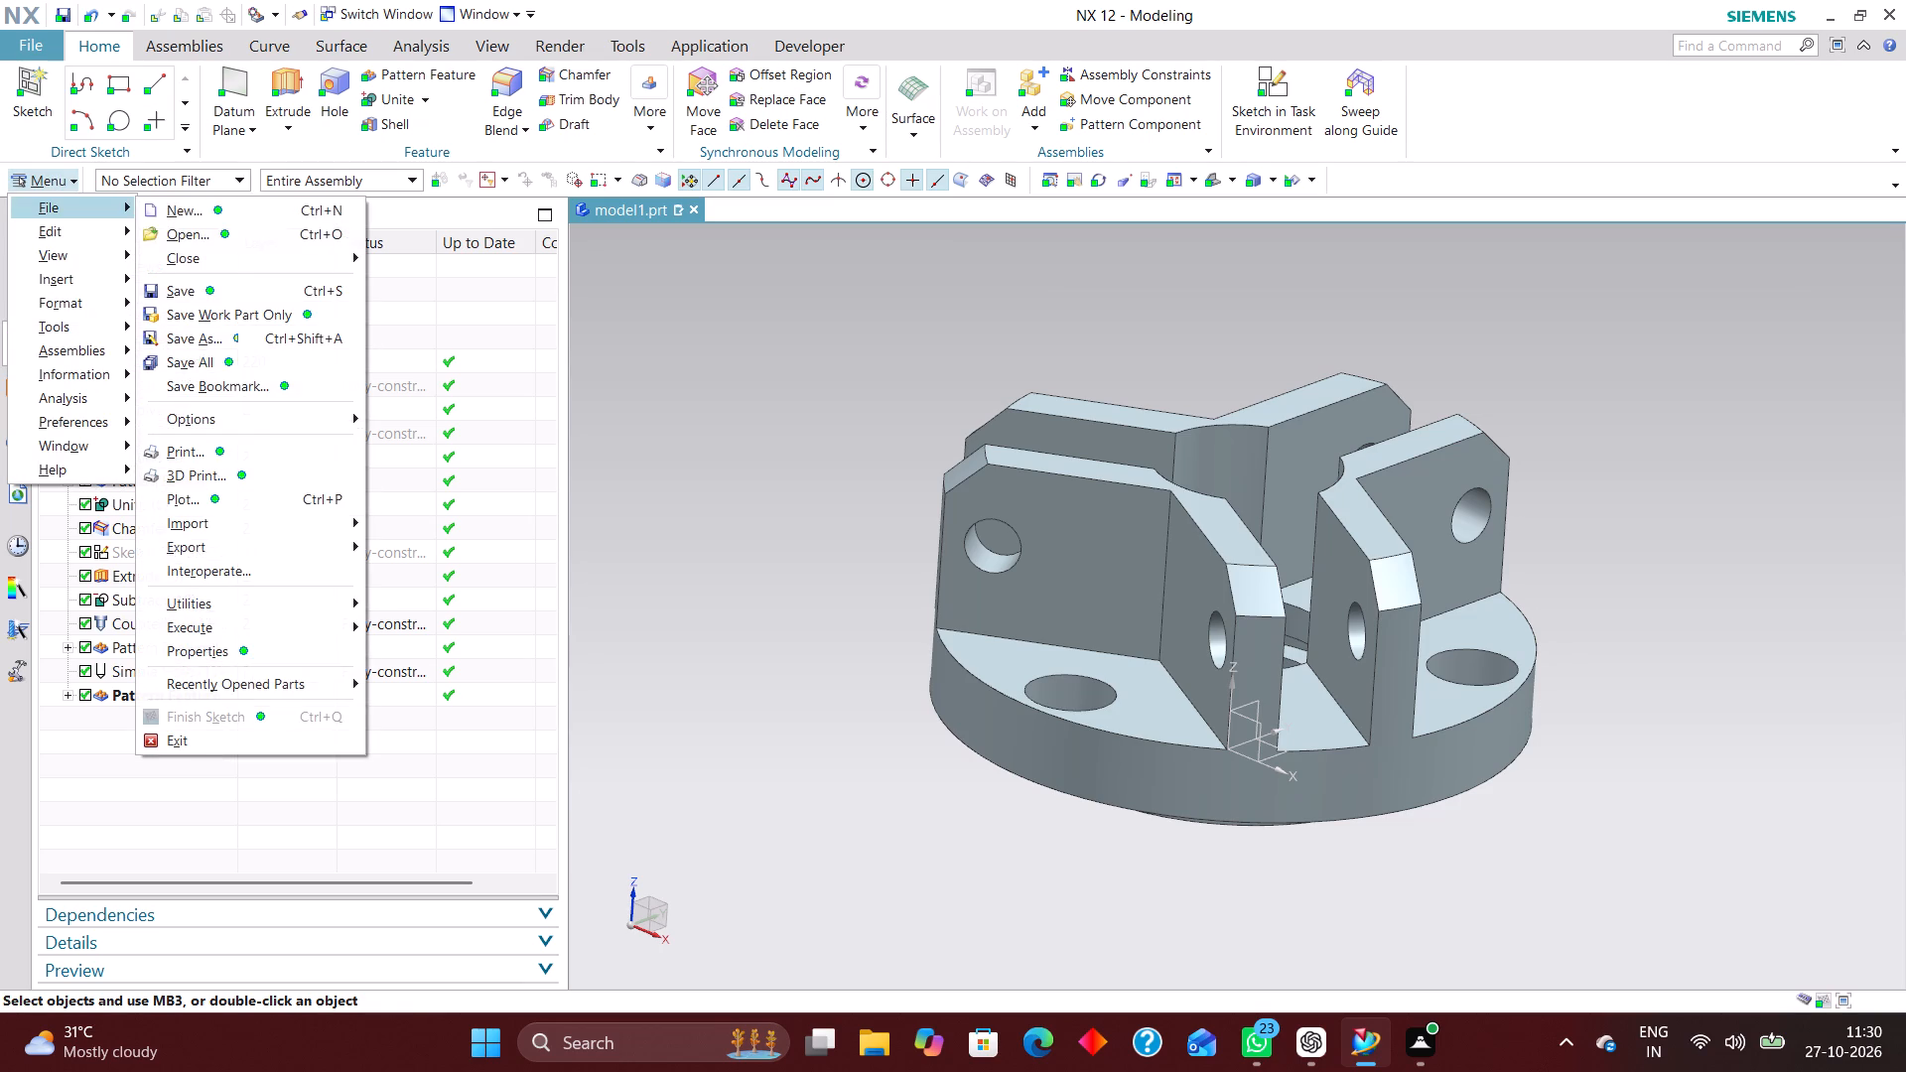
{"action": "left_click", "coordinate": [274, 644]}
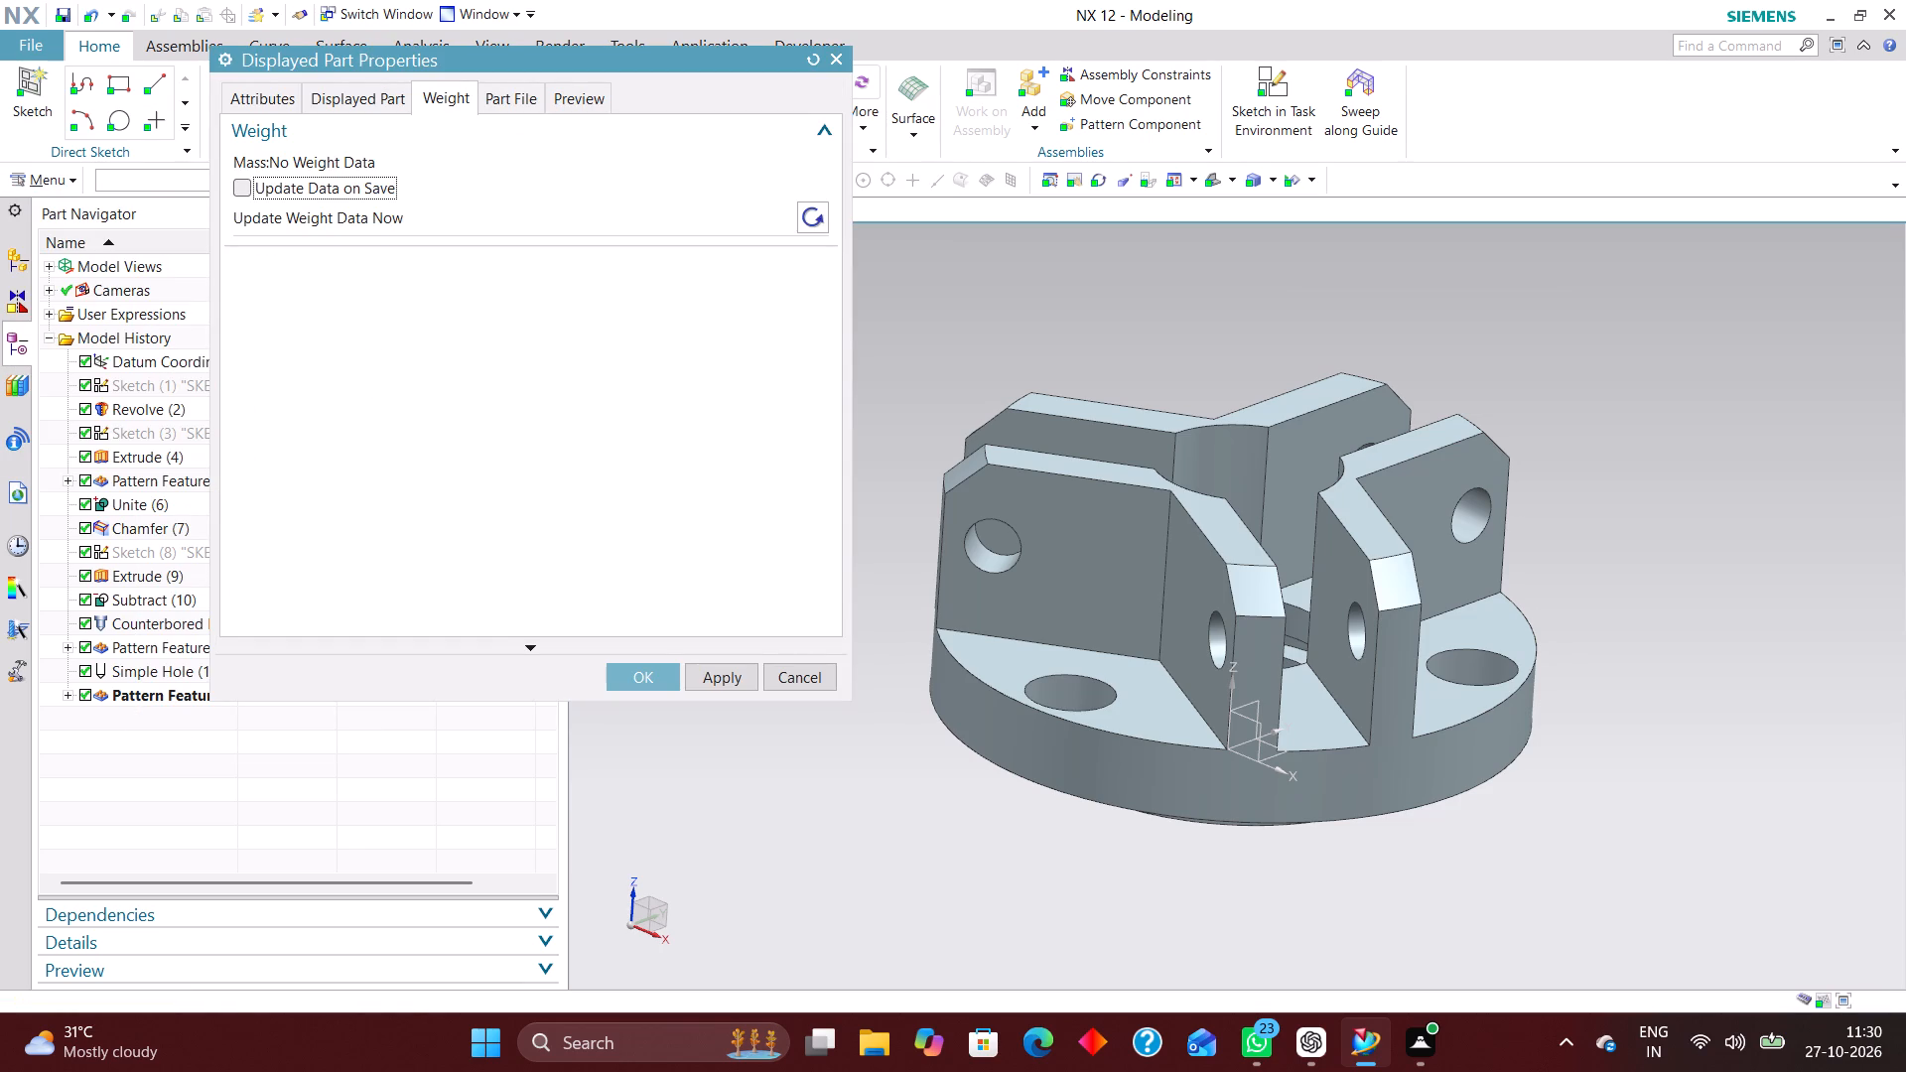
{"action": "left_click", "coordinate": [243, 184]}
{"action": "left_click", "coordinate": [821, 211]}
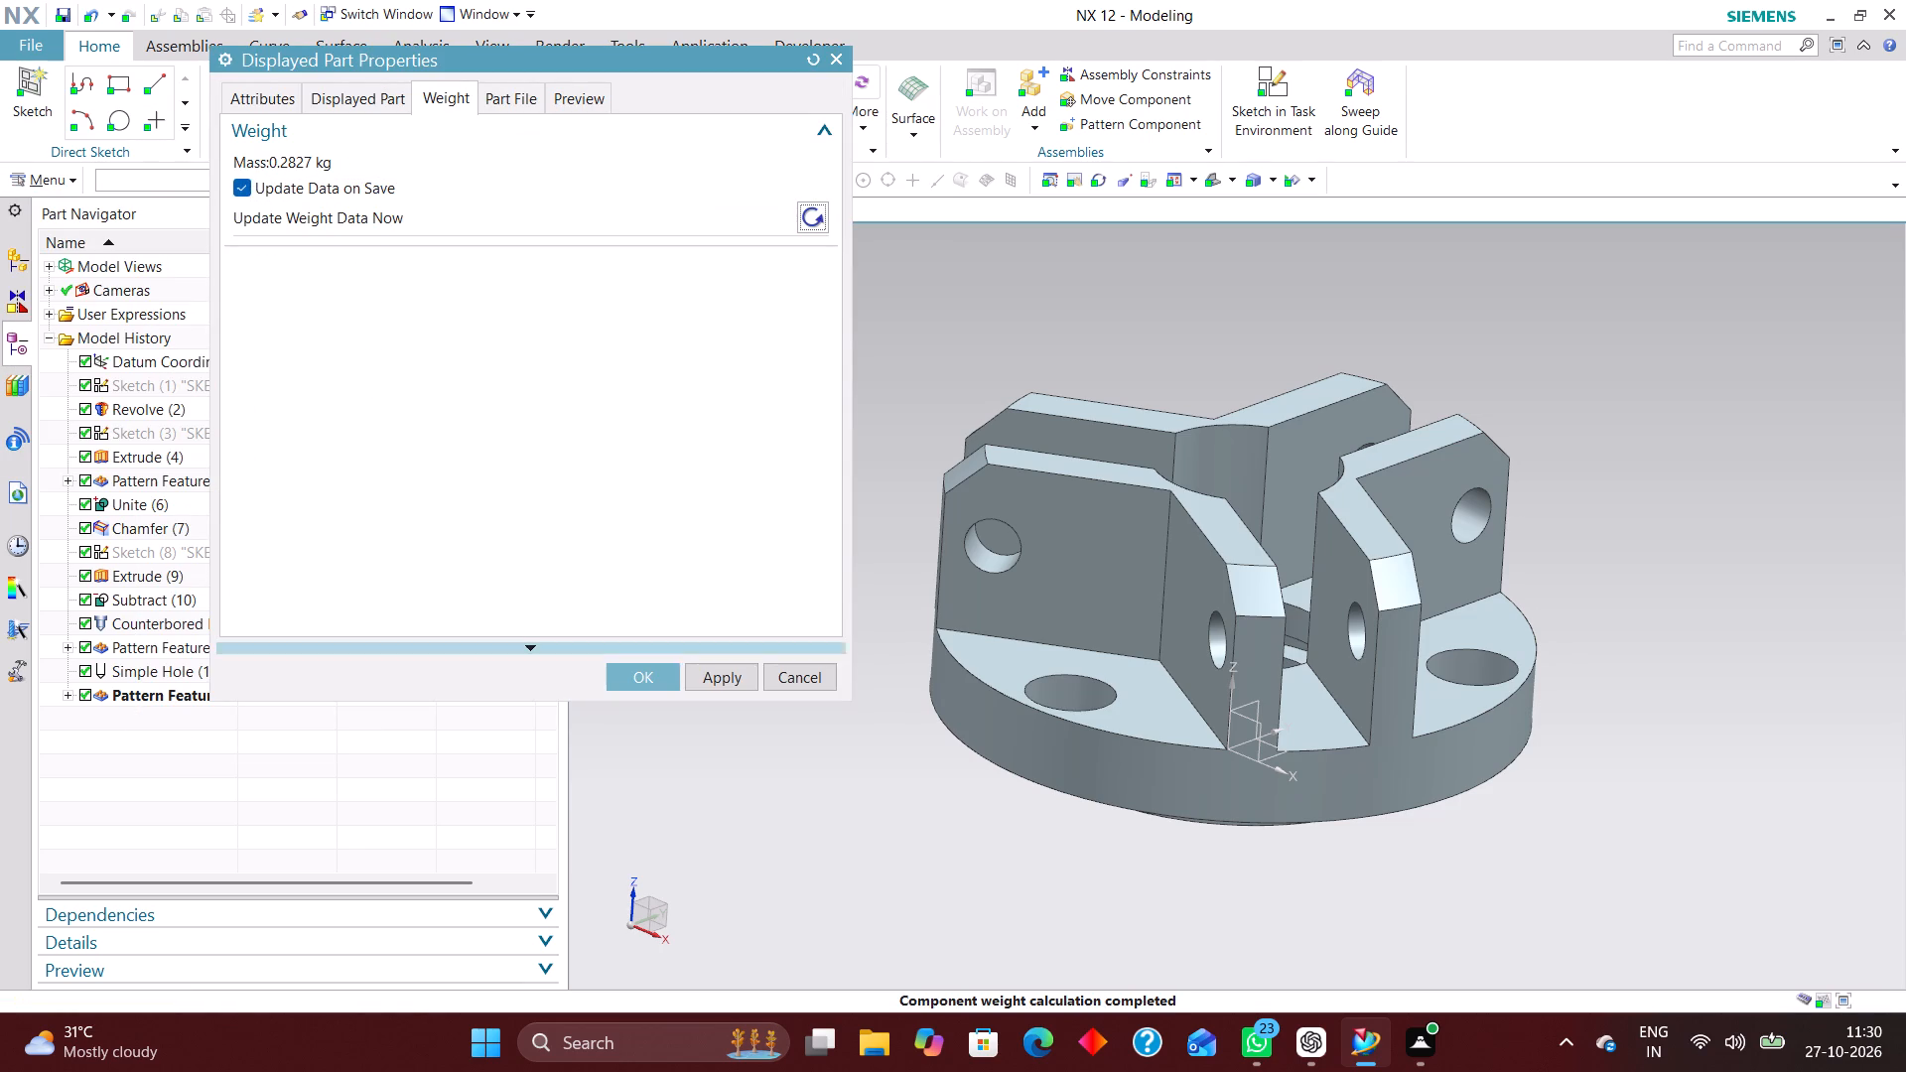
{"action": "left_click", "coordinate": [642, 674]}
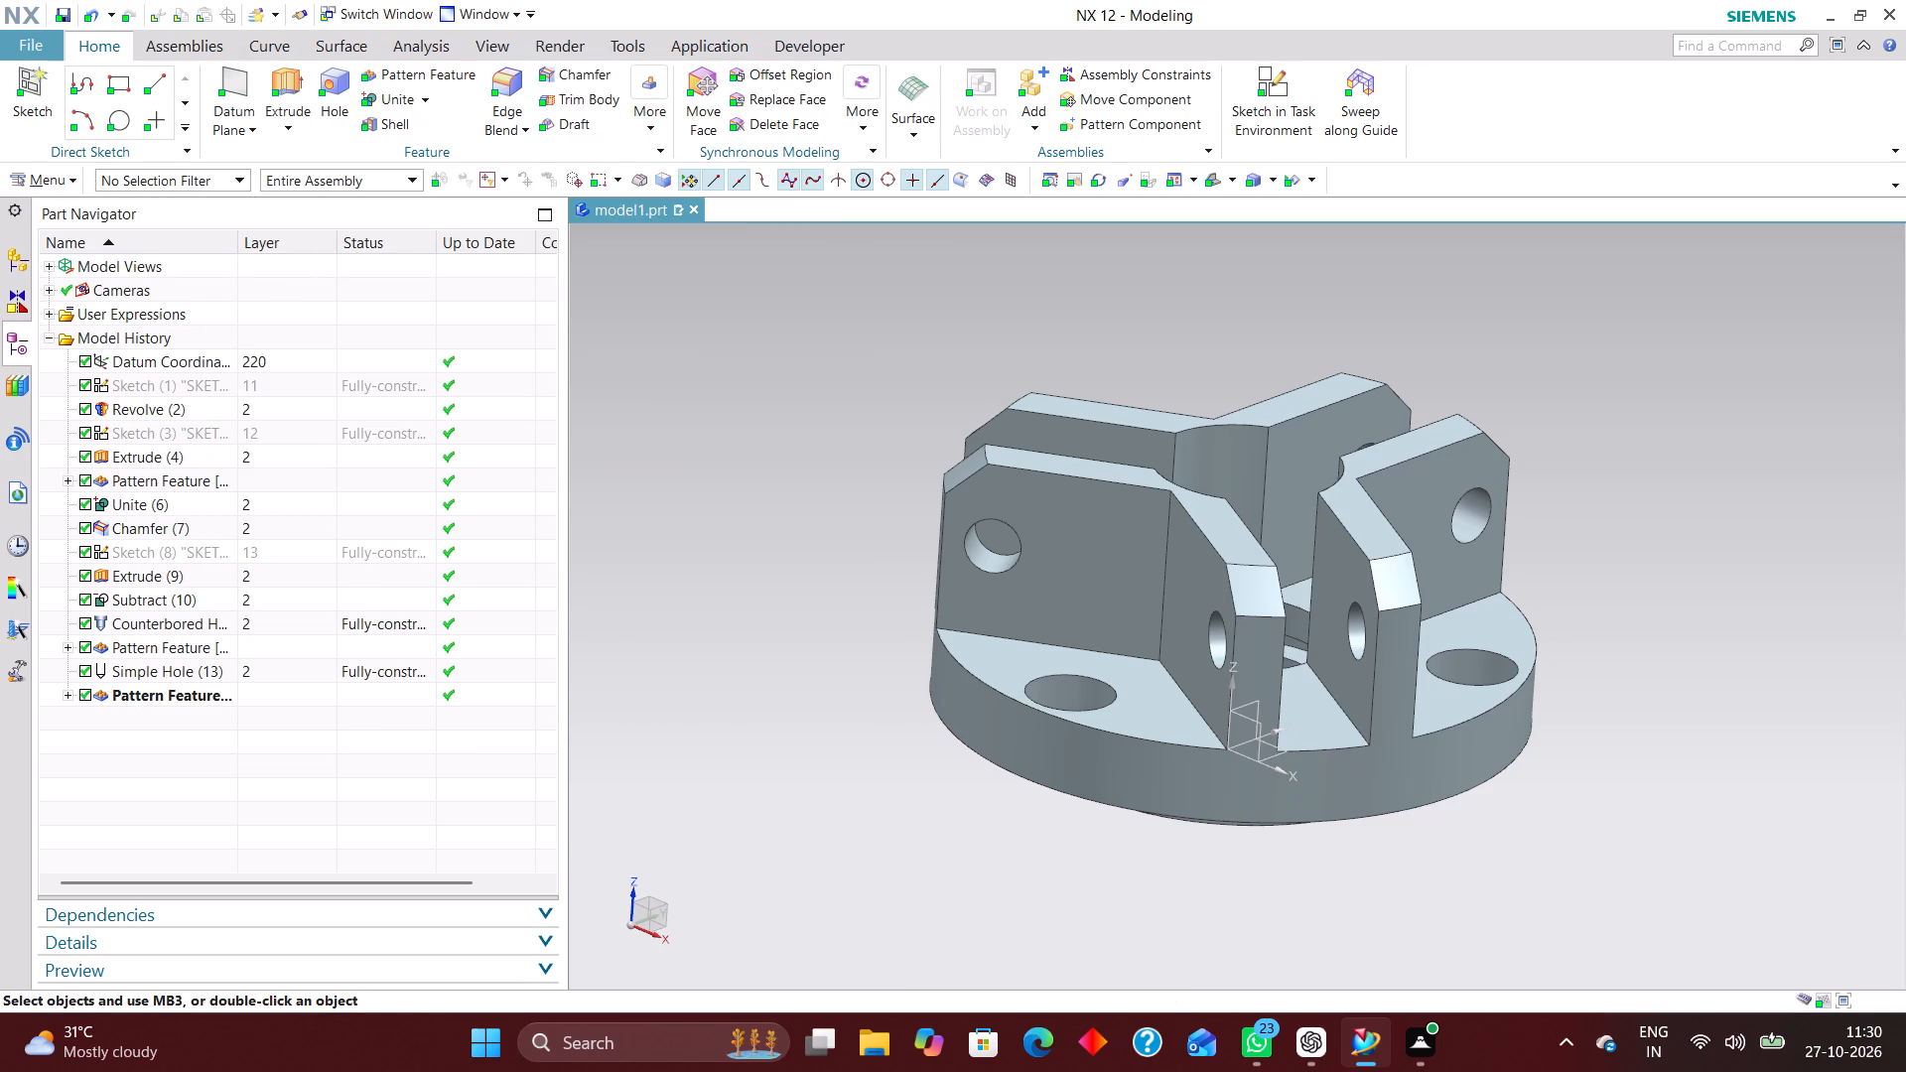
Create a new group containing the fixture's solid body, keeping the default name and settings.
{"action": "left_click", "coordinate": [45, 177]}
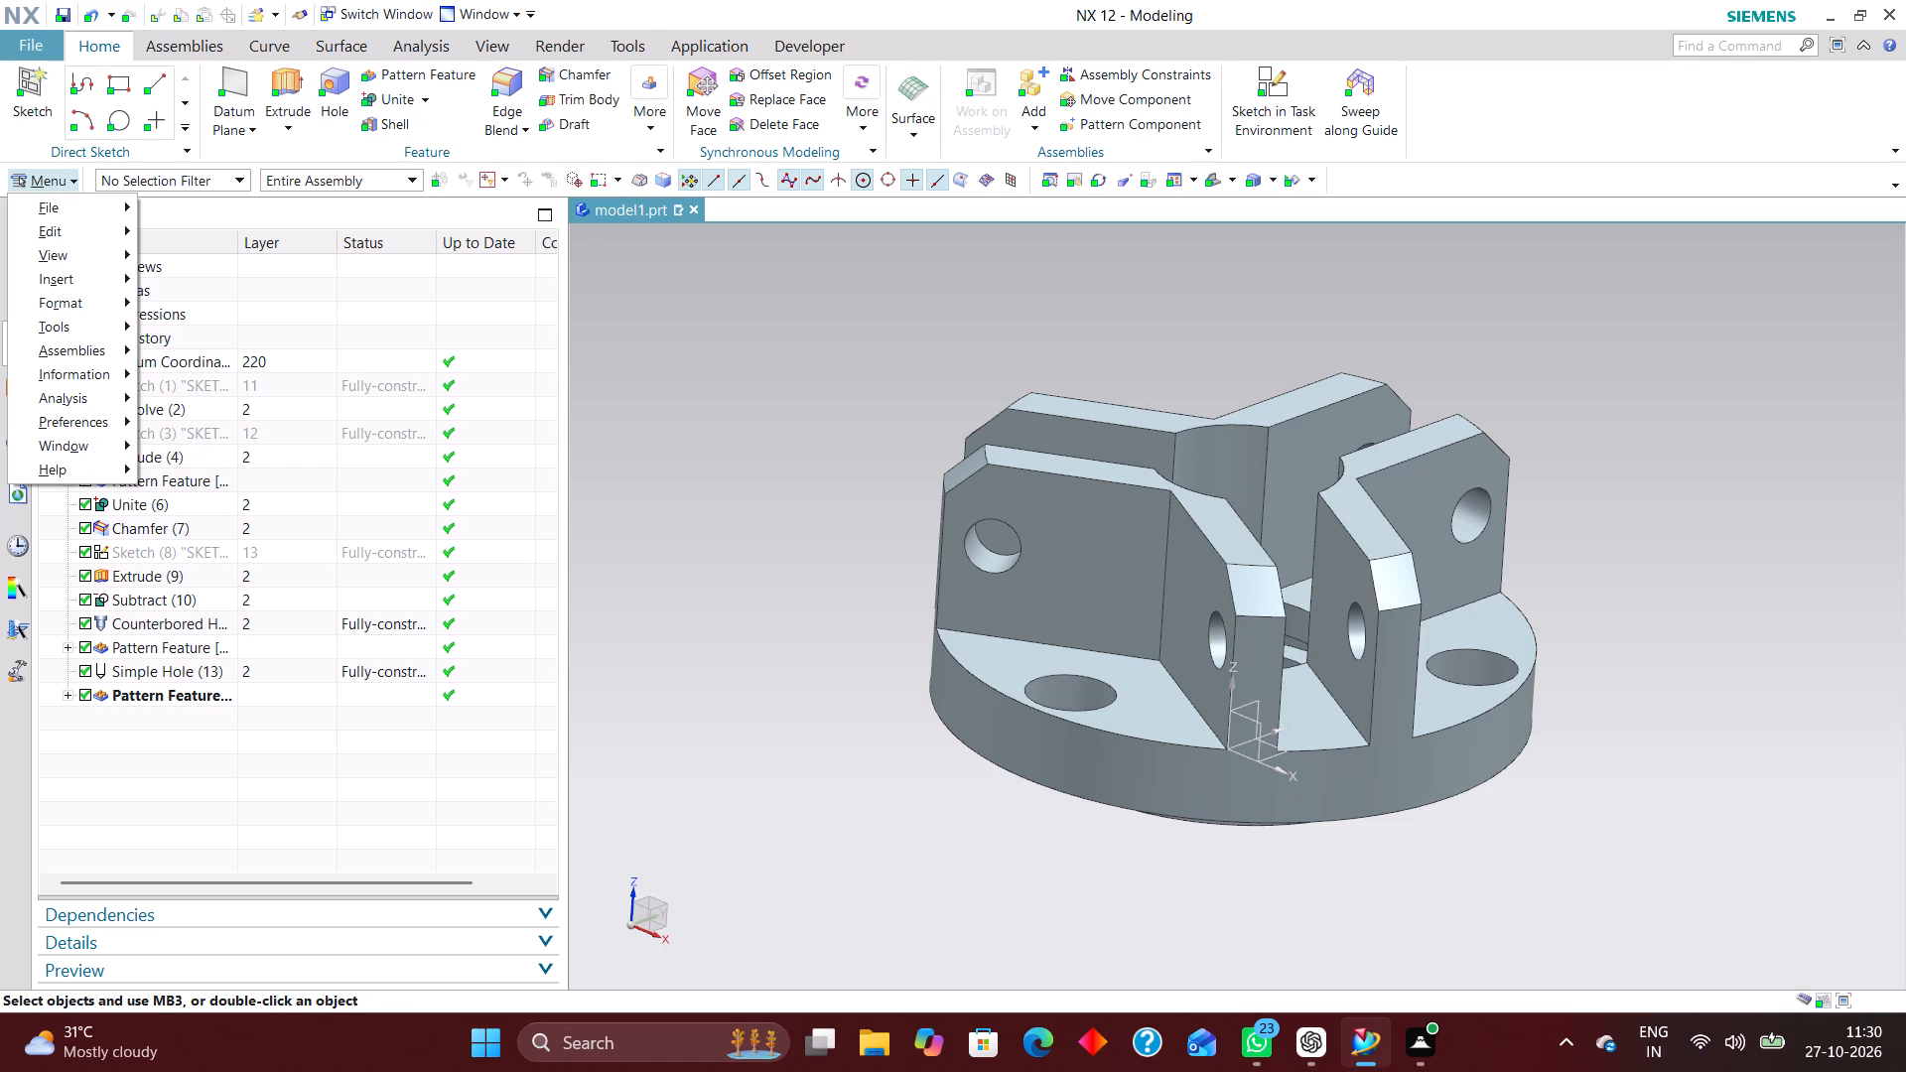
{"action": "left_click", "coordinate": [80, 302]}
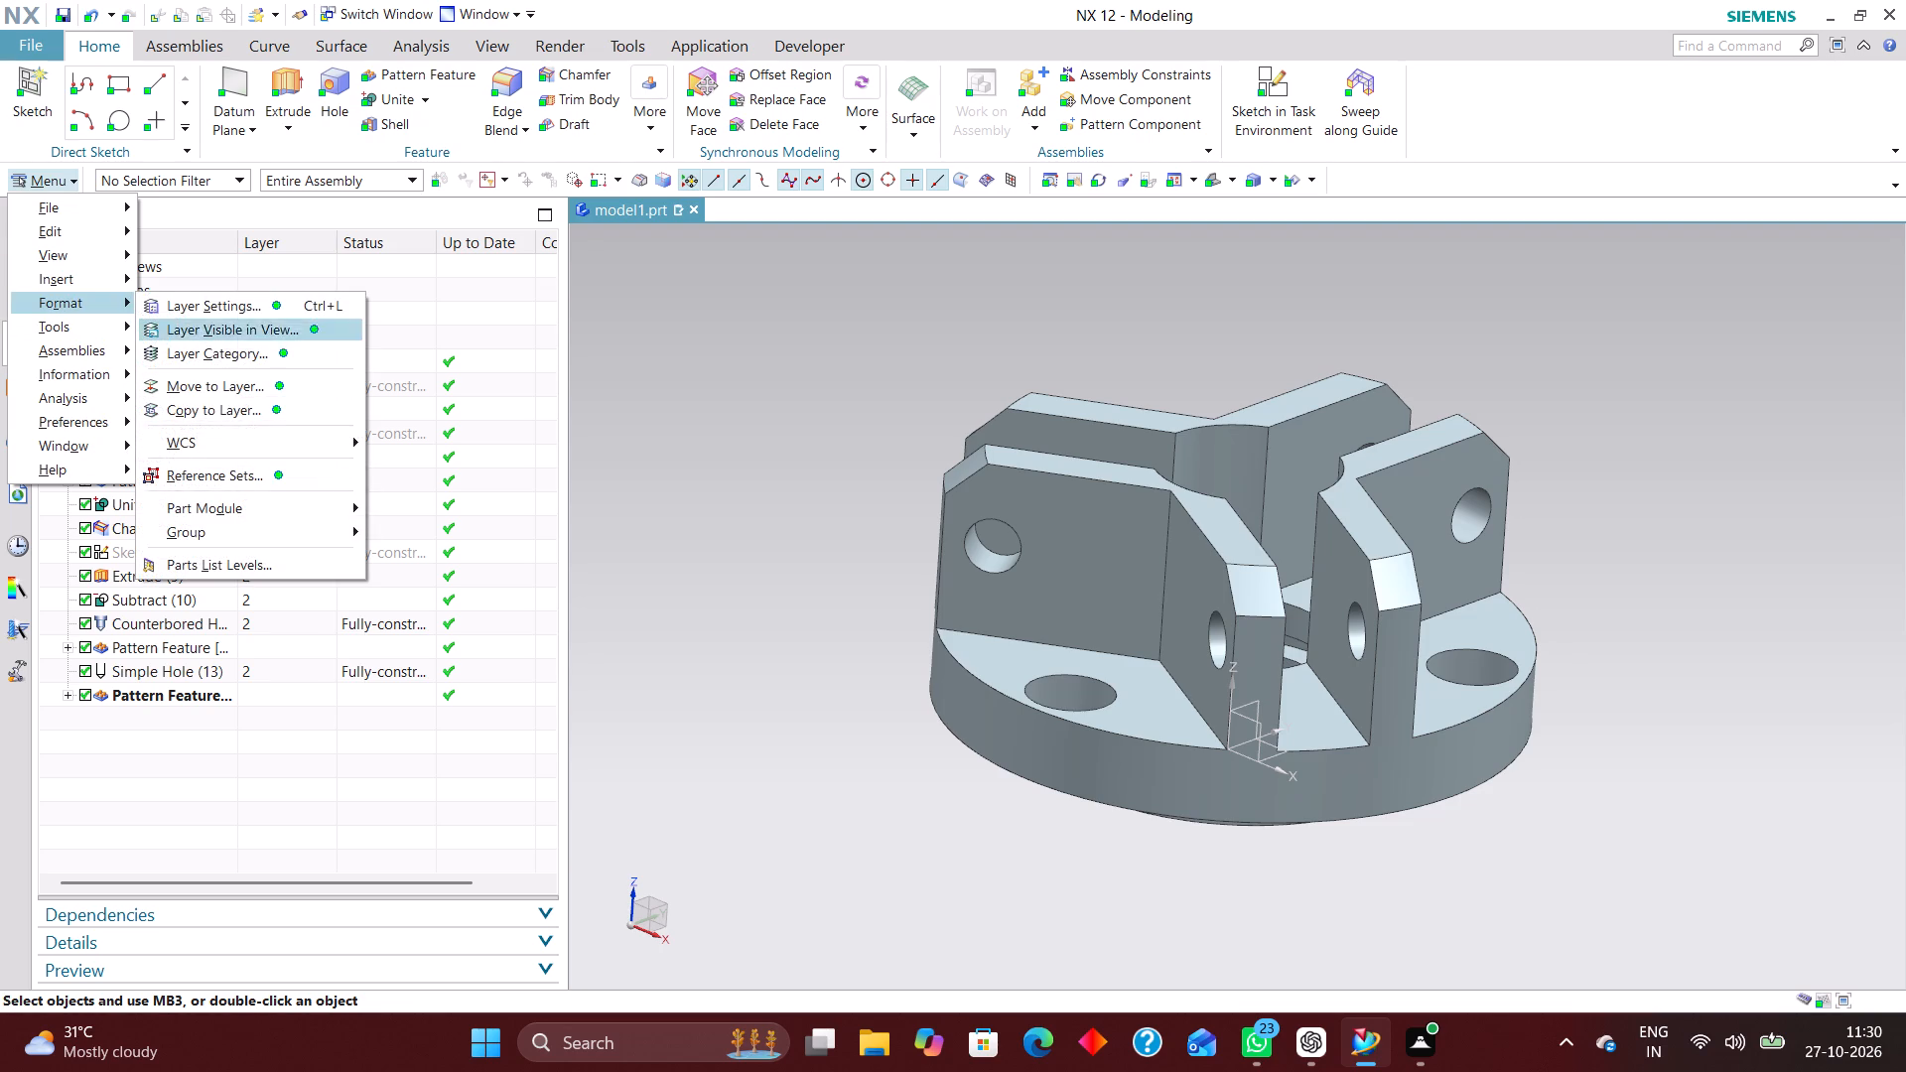
{"action": "left_click", "coordinate": [229, 531]}
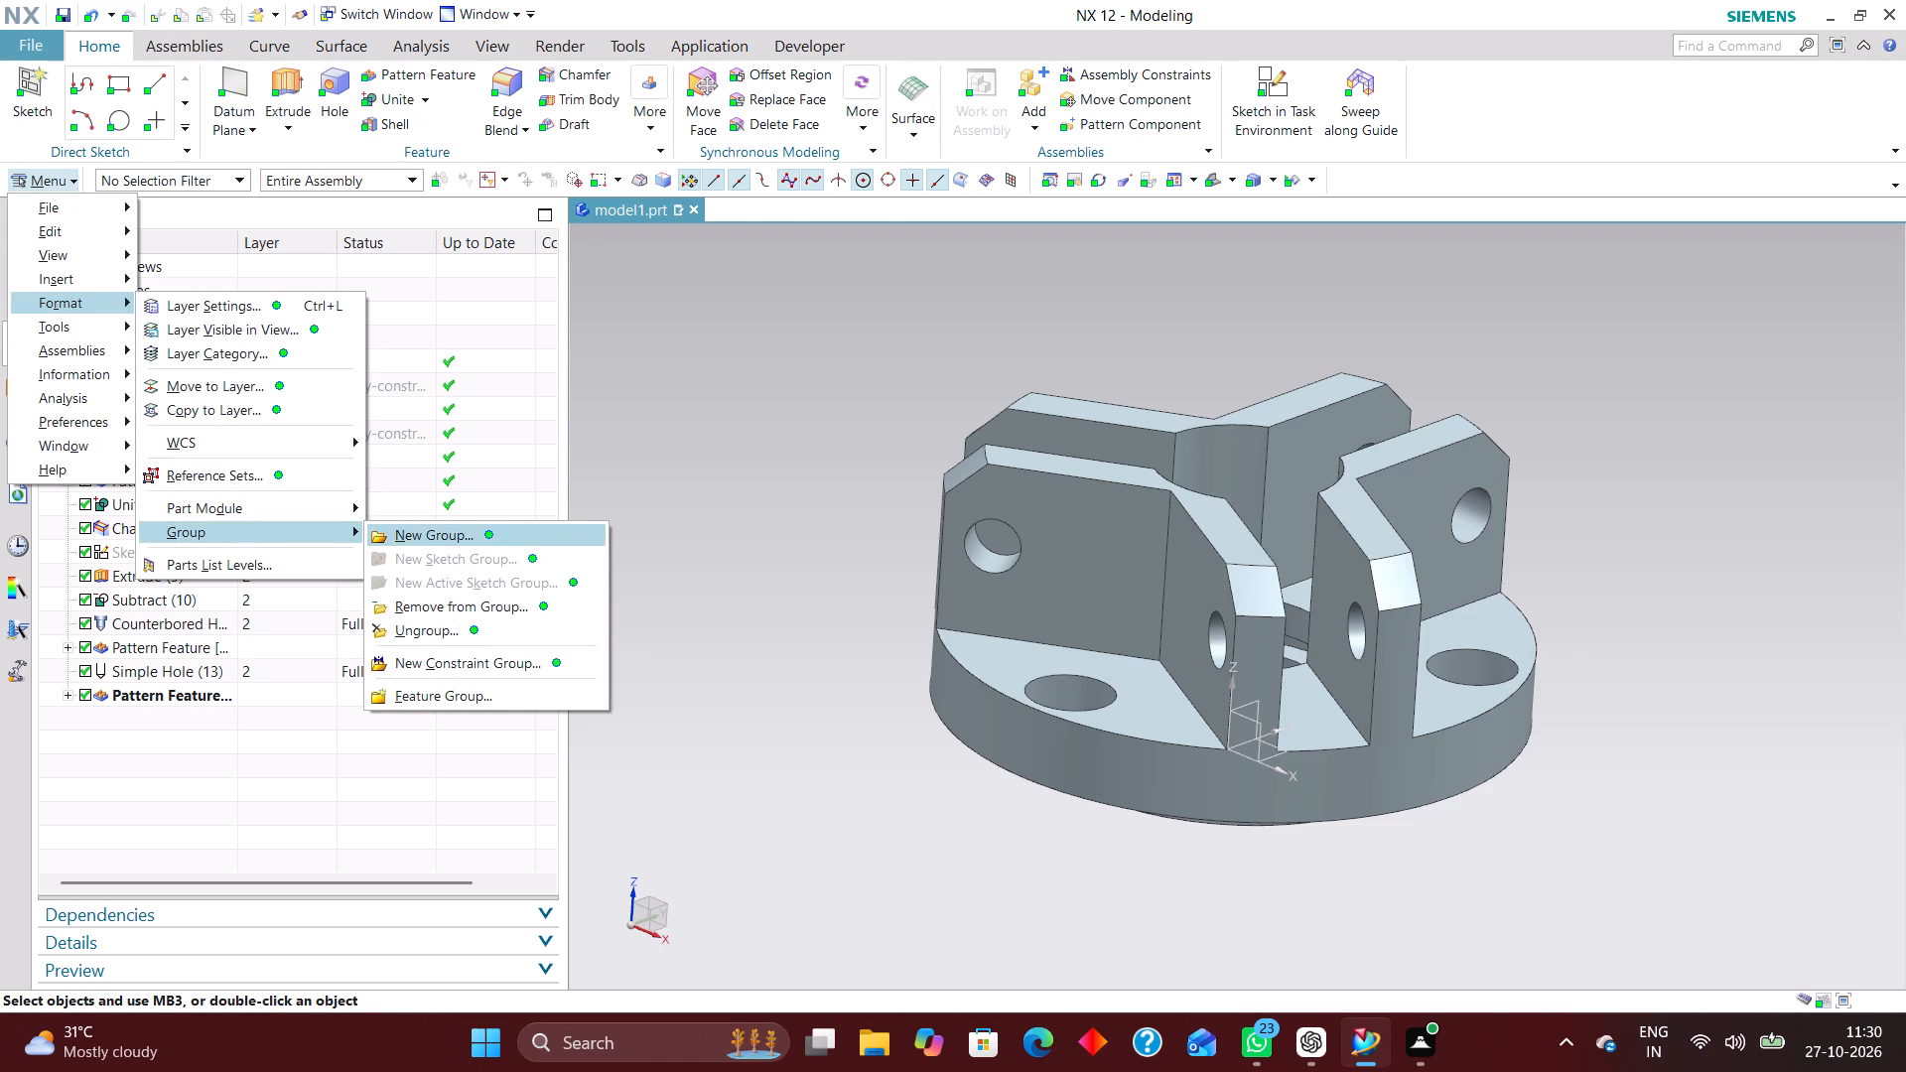
{"action": "left_click", "coordinate": [490, 538]}
{"action": "left_click", "coordinate": [980, 552]}
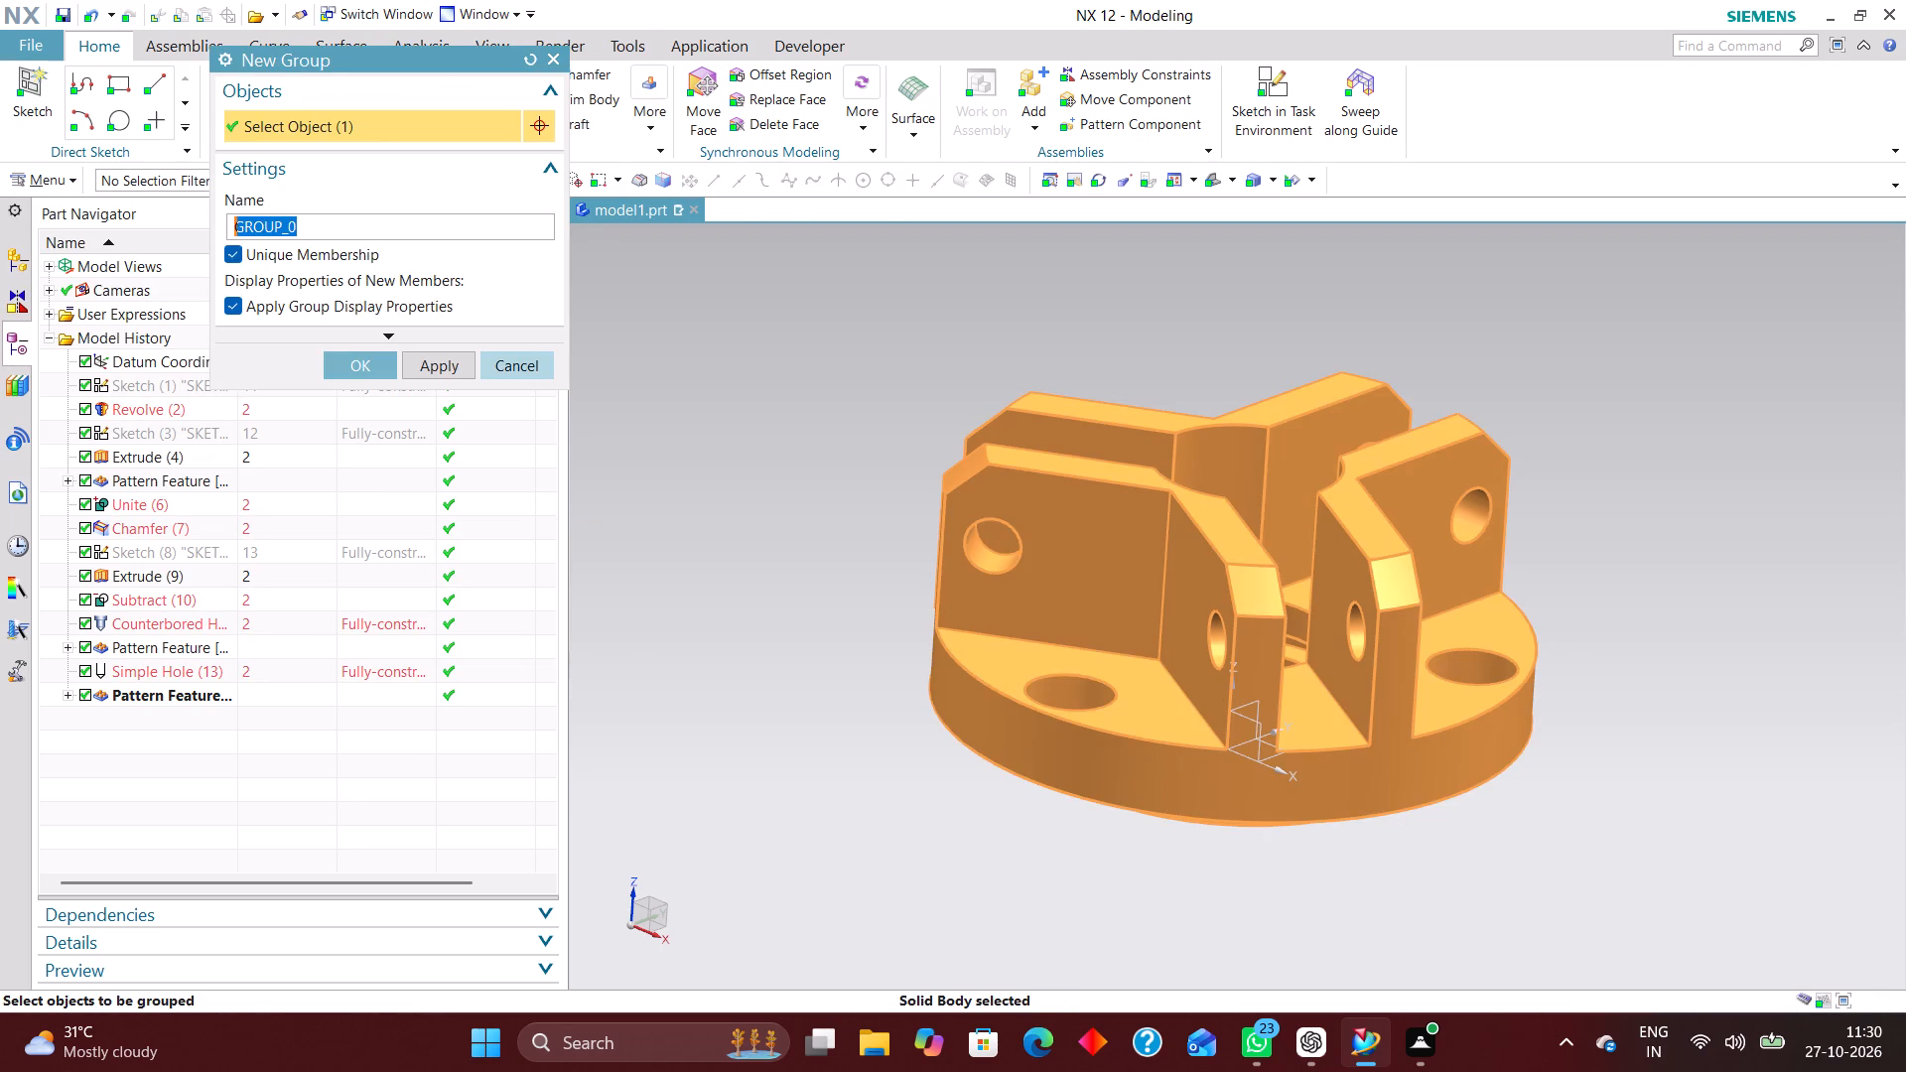
{"action": "left_click", "coordinate": [363, 366]}
Set up a Part Cleanup of the work part with all serious delete actions enabled, from unused expressions to part family data.
{"action": "left_click", "coordinate": [71, 179]}
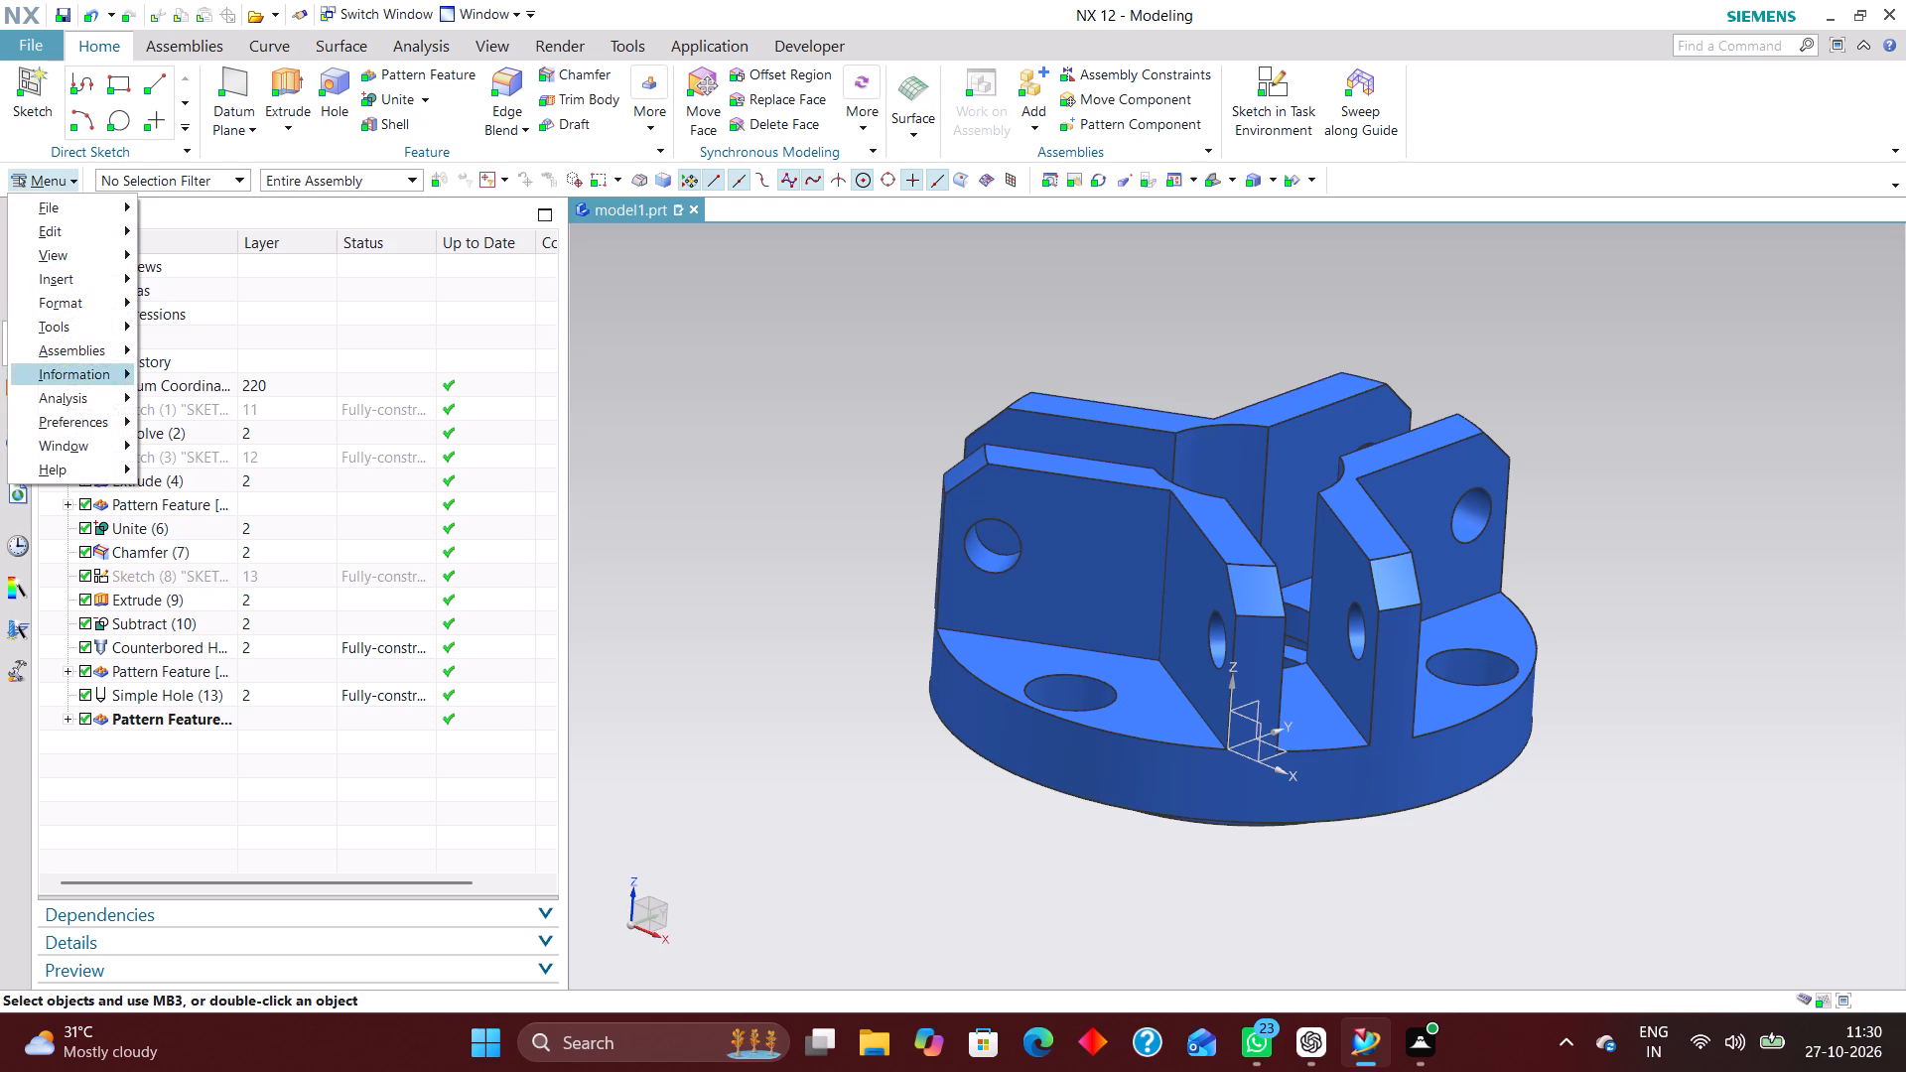
{"action": "left_click", "coordinate": [78, 207]}
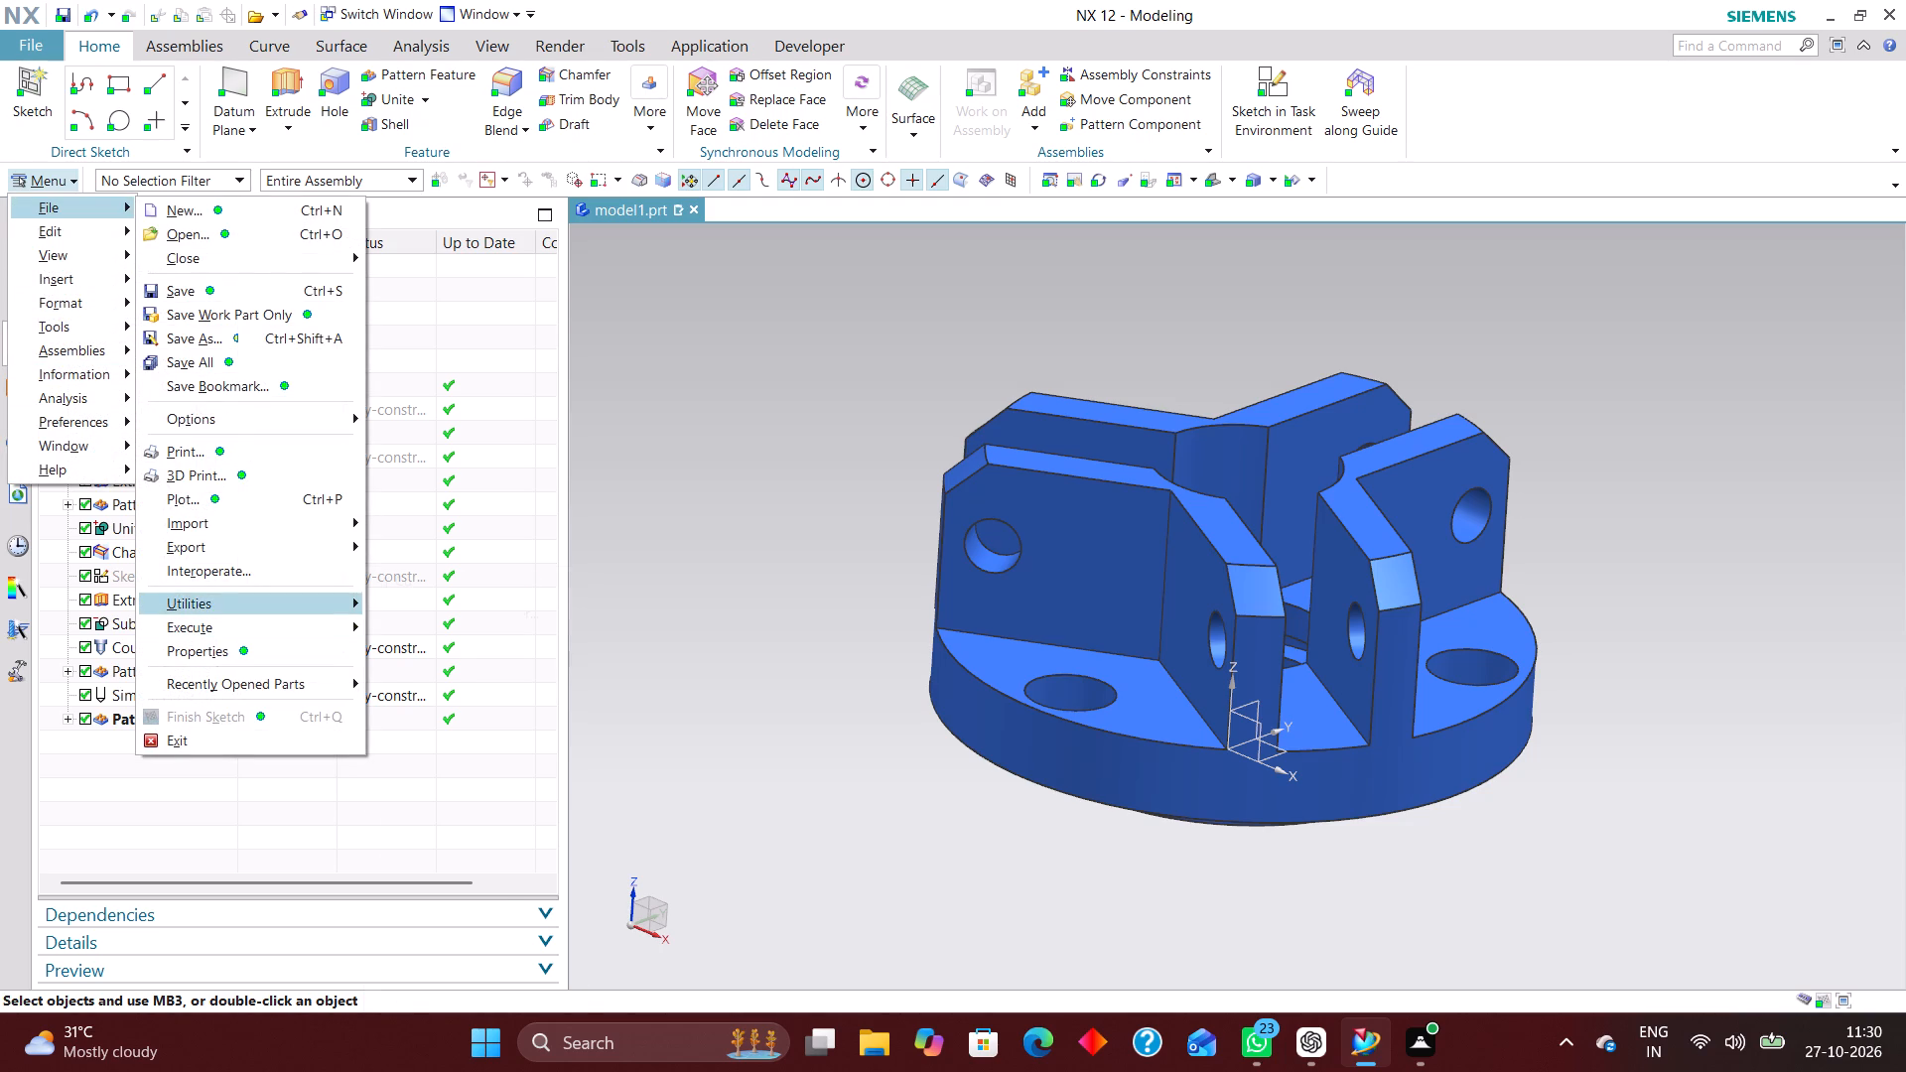
{"action": "left_click", "coordinate": [263, 603]}
{"action": "left_click", "coordinate": [431, 948]}
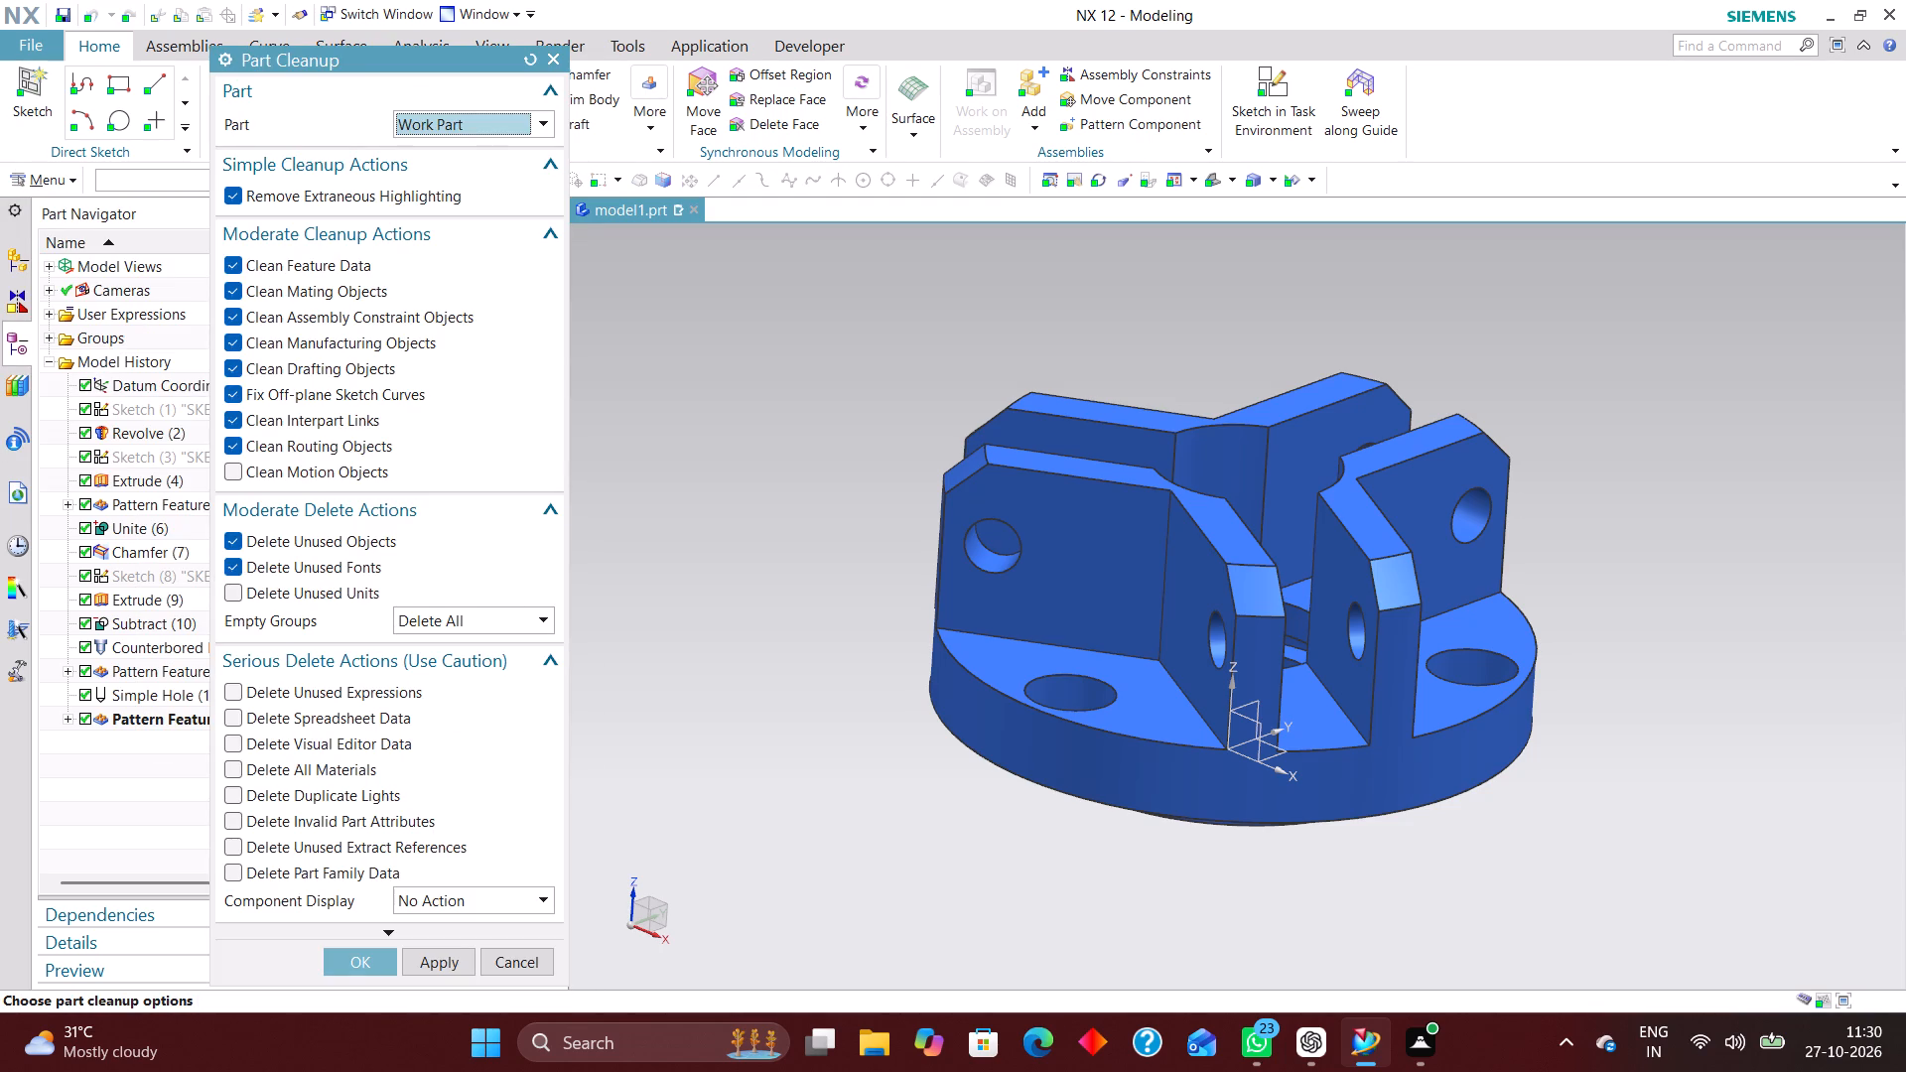
{"action": "left_click", "coordinate": [227, 673]}
{"action": "left_click", "coordinate": [233, 706]}
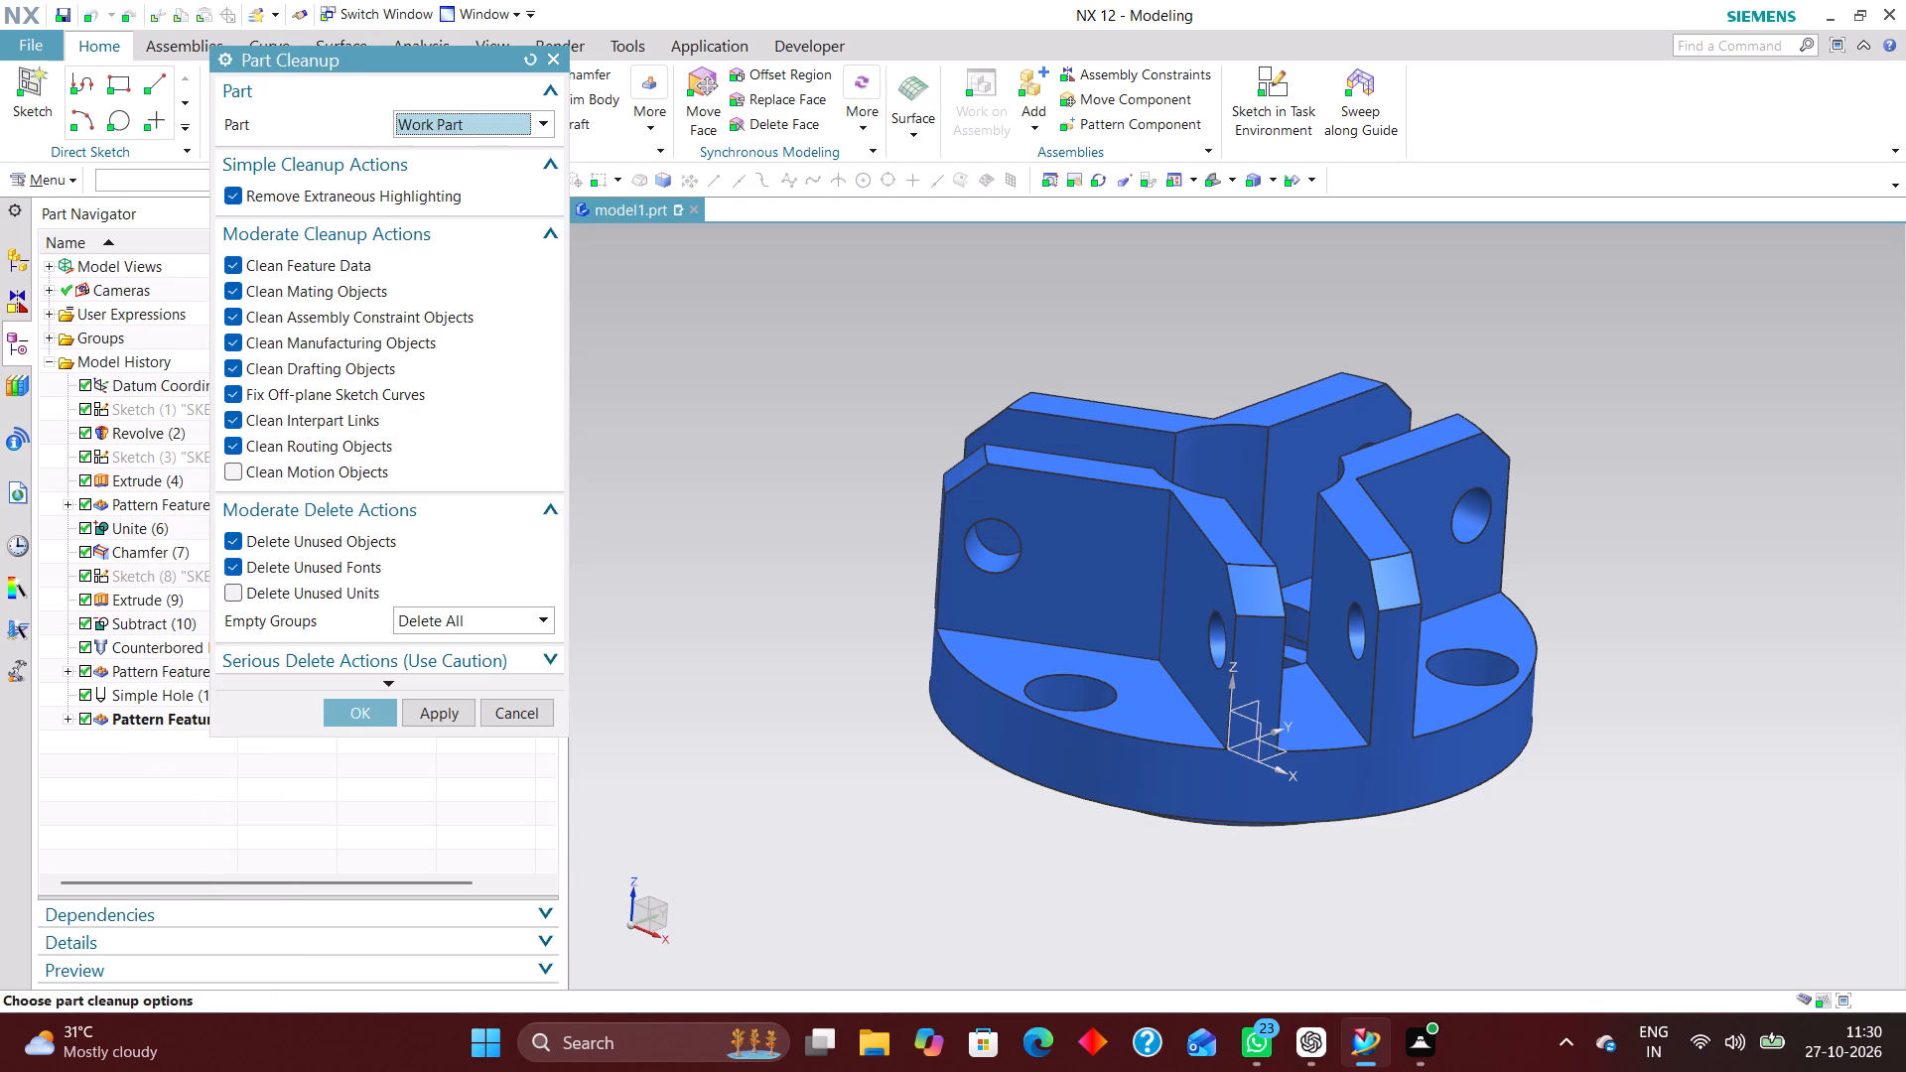
{"action": "left_click", "coordinate": [391, 682]}
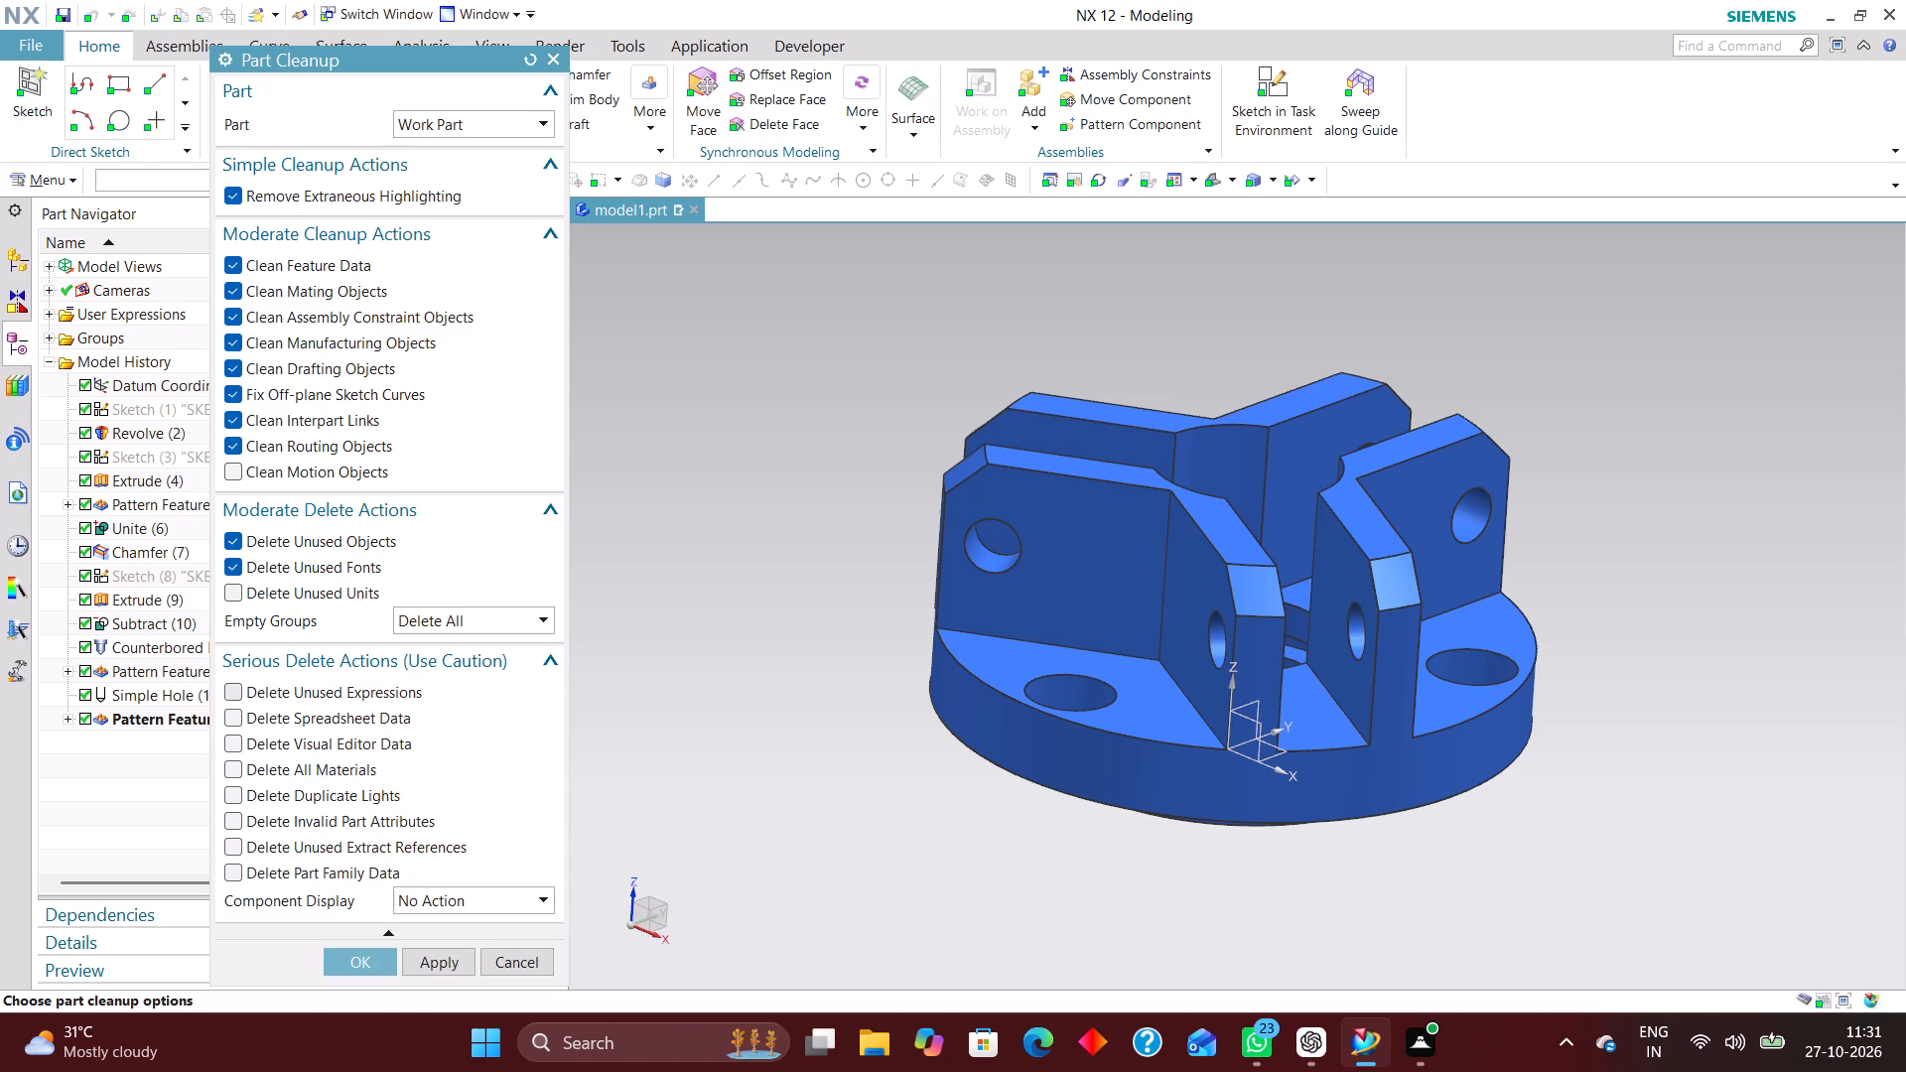
{"action": "left_click", "coordinate": [238, 692]}
{"action": "left_click", "coordinate": [234, 713]}
{"action": "left_click", "coordinate": [236, 739]}
{"action": "left_click", "coordinate": [238, 764]}
{"action": "left_click", "coordinate": [238, 796]}
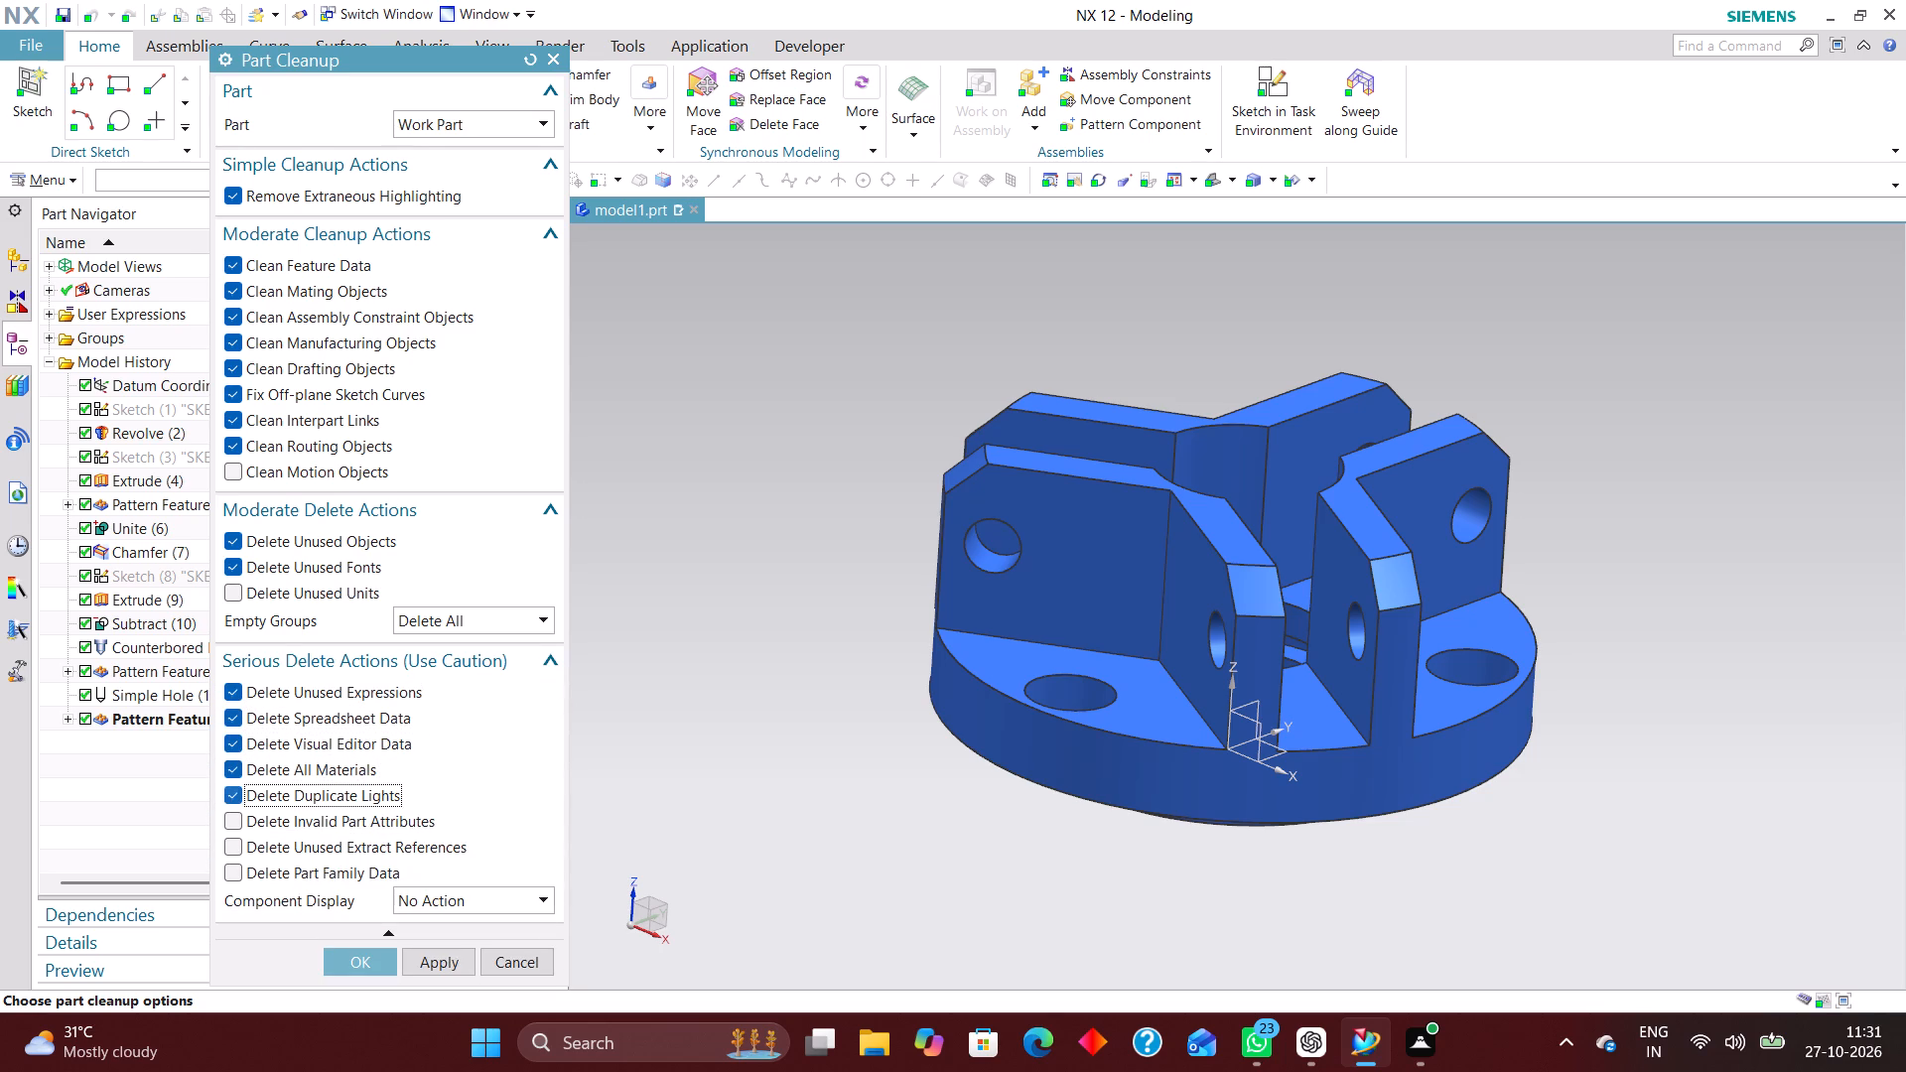
{"action": "left_click", "coordinate": [239, 825]}
{"action": "left_click", "coordinate": [240, 847]}
{"action": "left_click", "coordinate": [238, 867]}
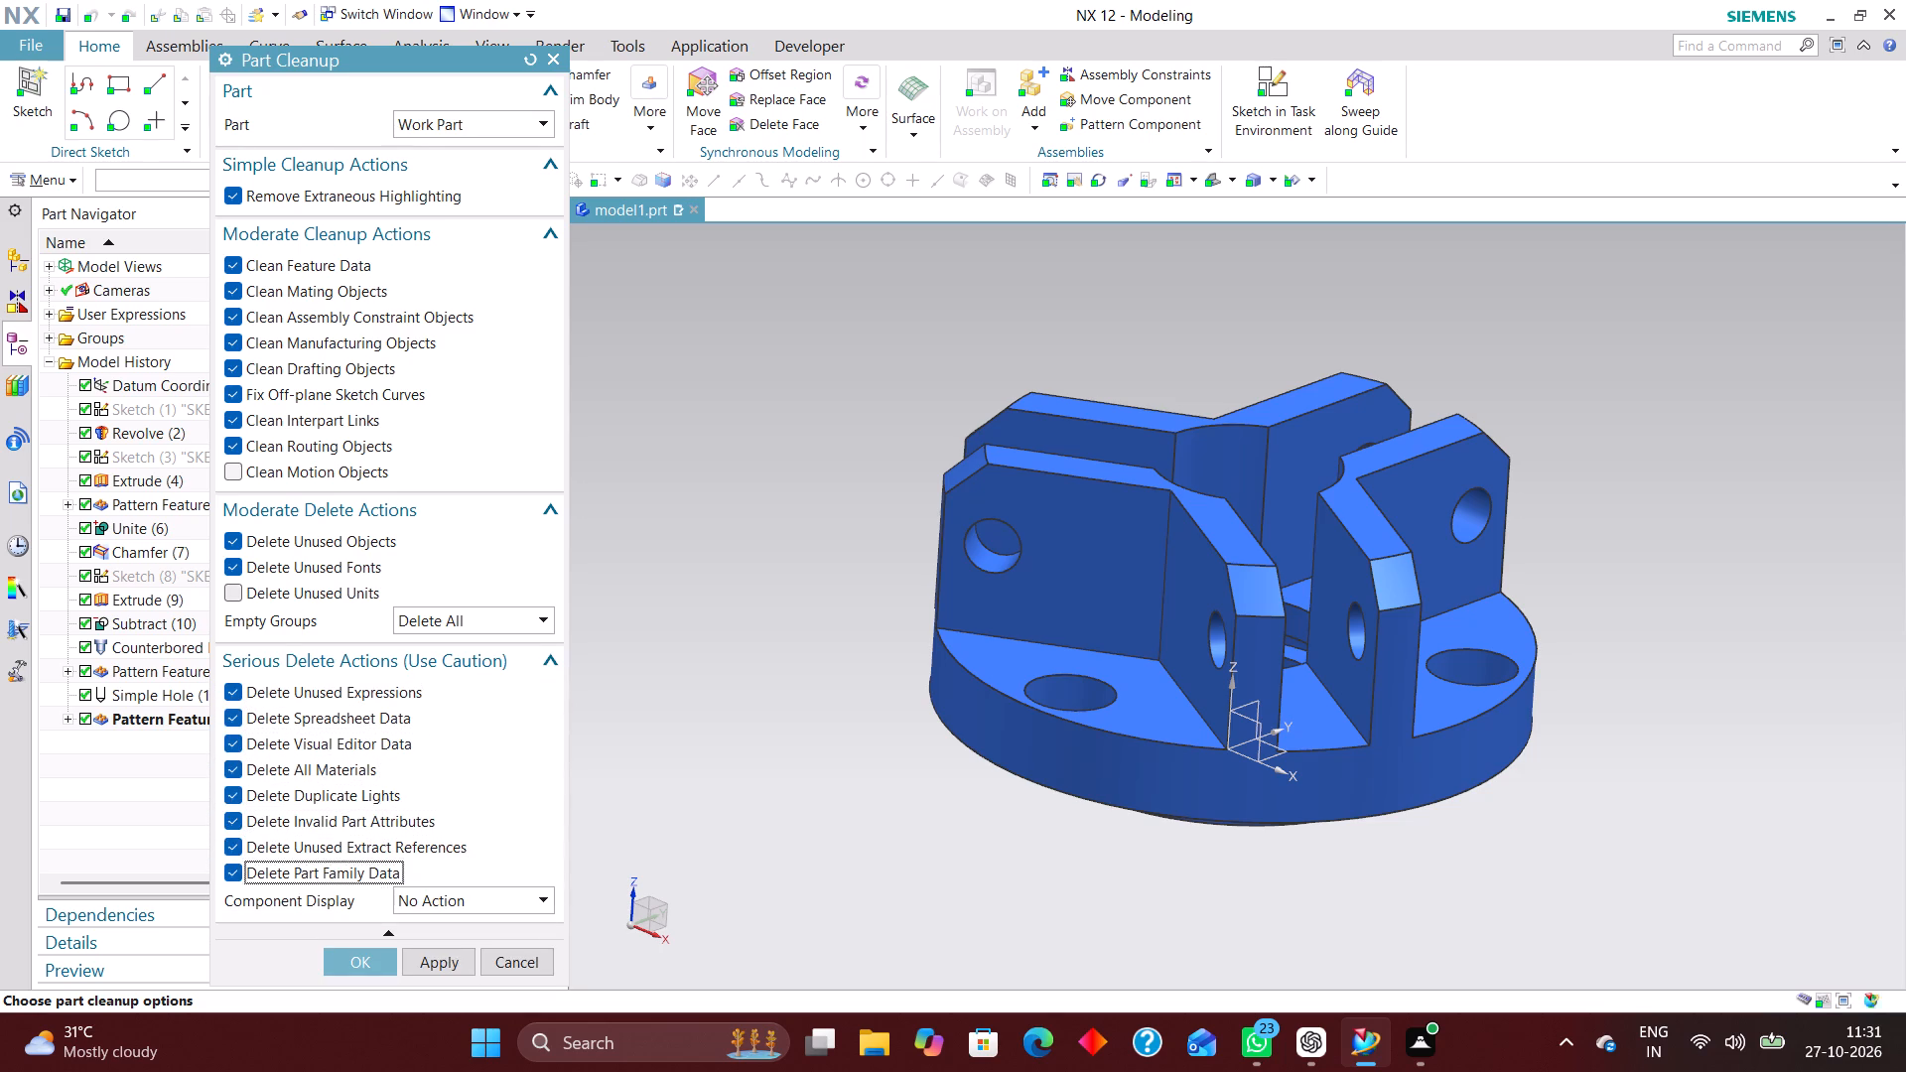
Add Delete Unused Units, set Component Display to Remove All Changes, and run the cleanup, accepting deletion of spreadsheets and visual editor data.
{"action": "left_click", "coordinate": [243, 592]}
{"action": "left_click", "coordinate": [469, 898]}
{"action": "left_click", "coordinate": [492, 969]}
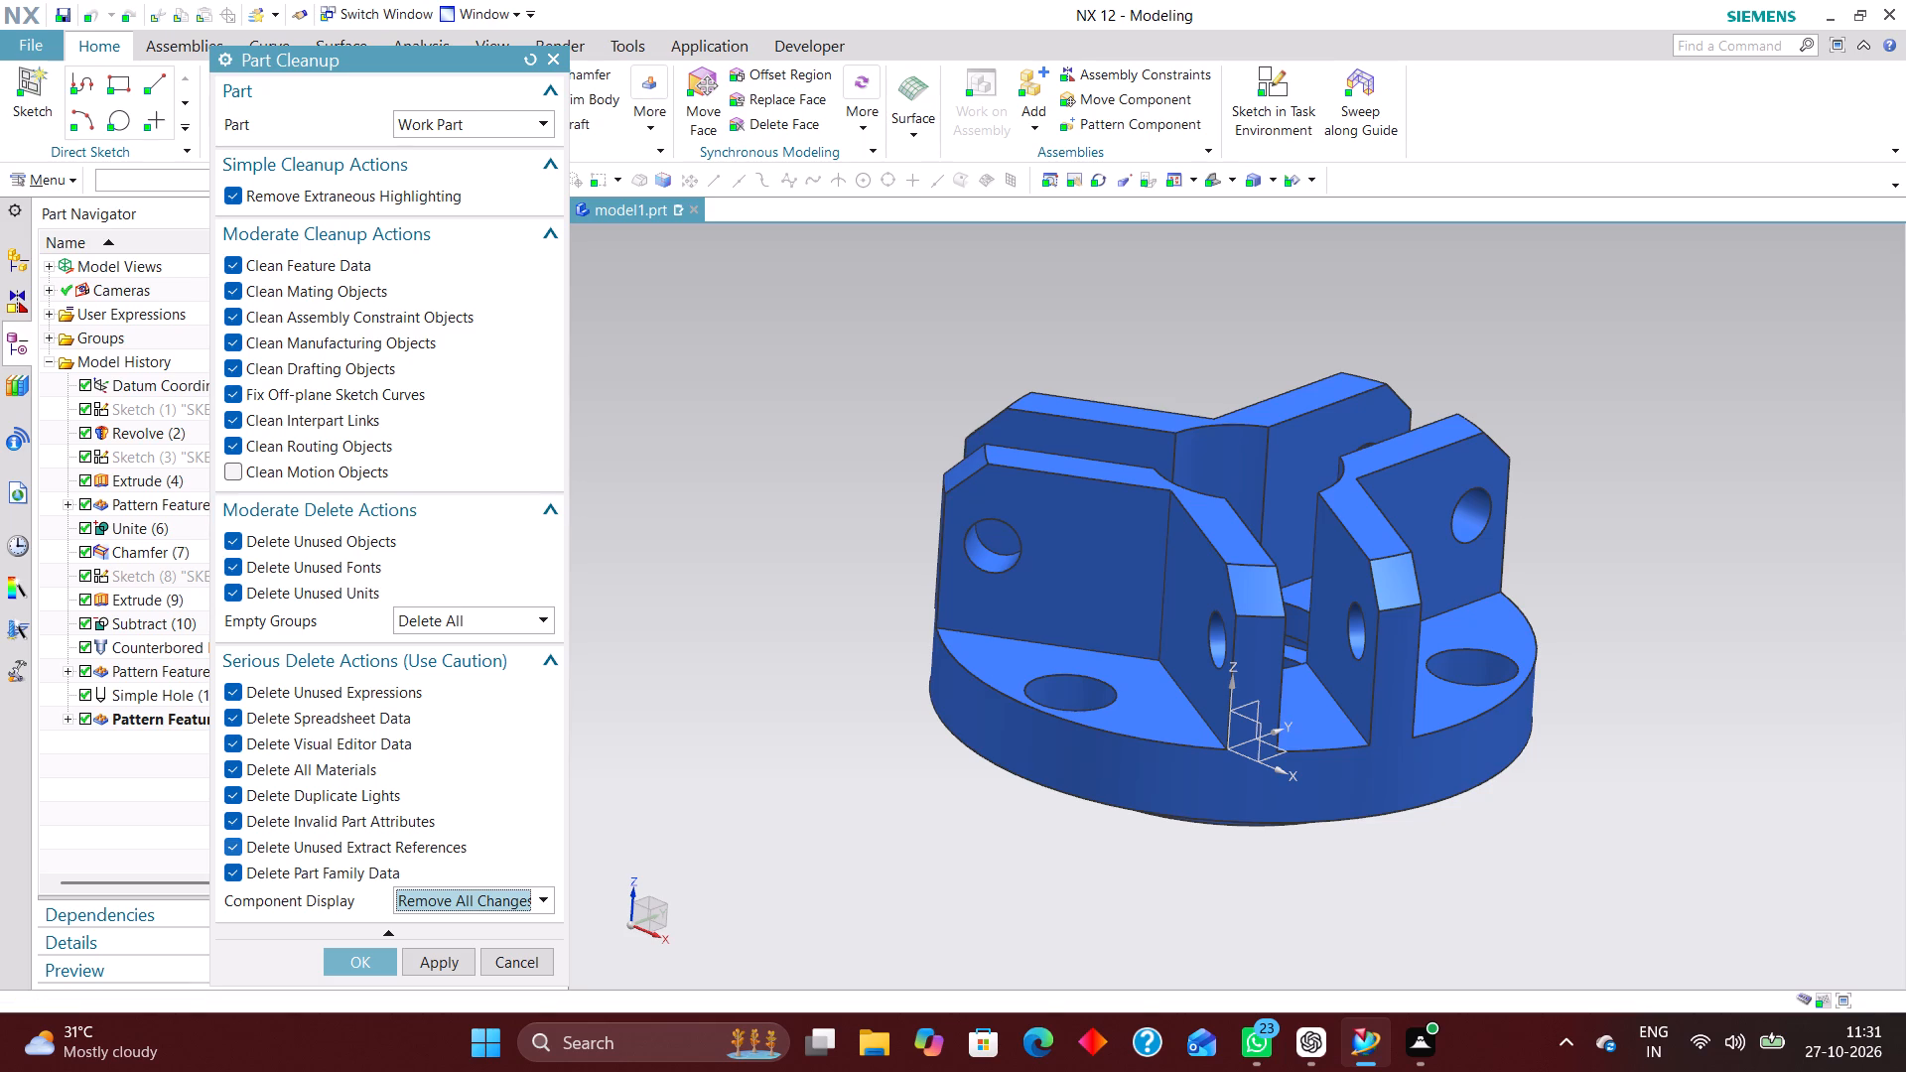
{"action": "left_click", "coordinate": [368, 966]}
{"action": "left_click", "coordinate": [746, 580]}
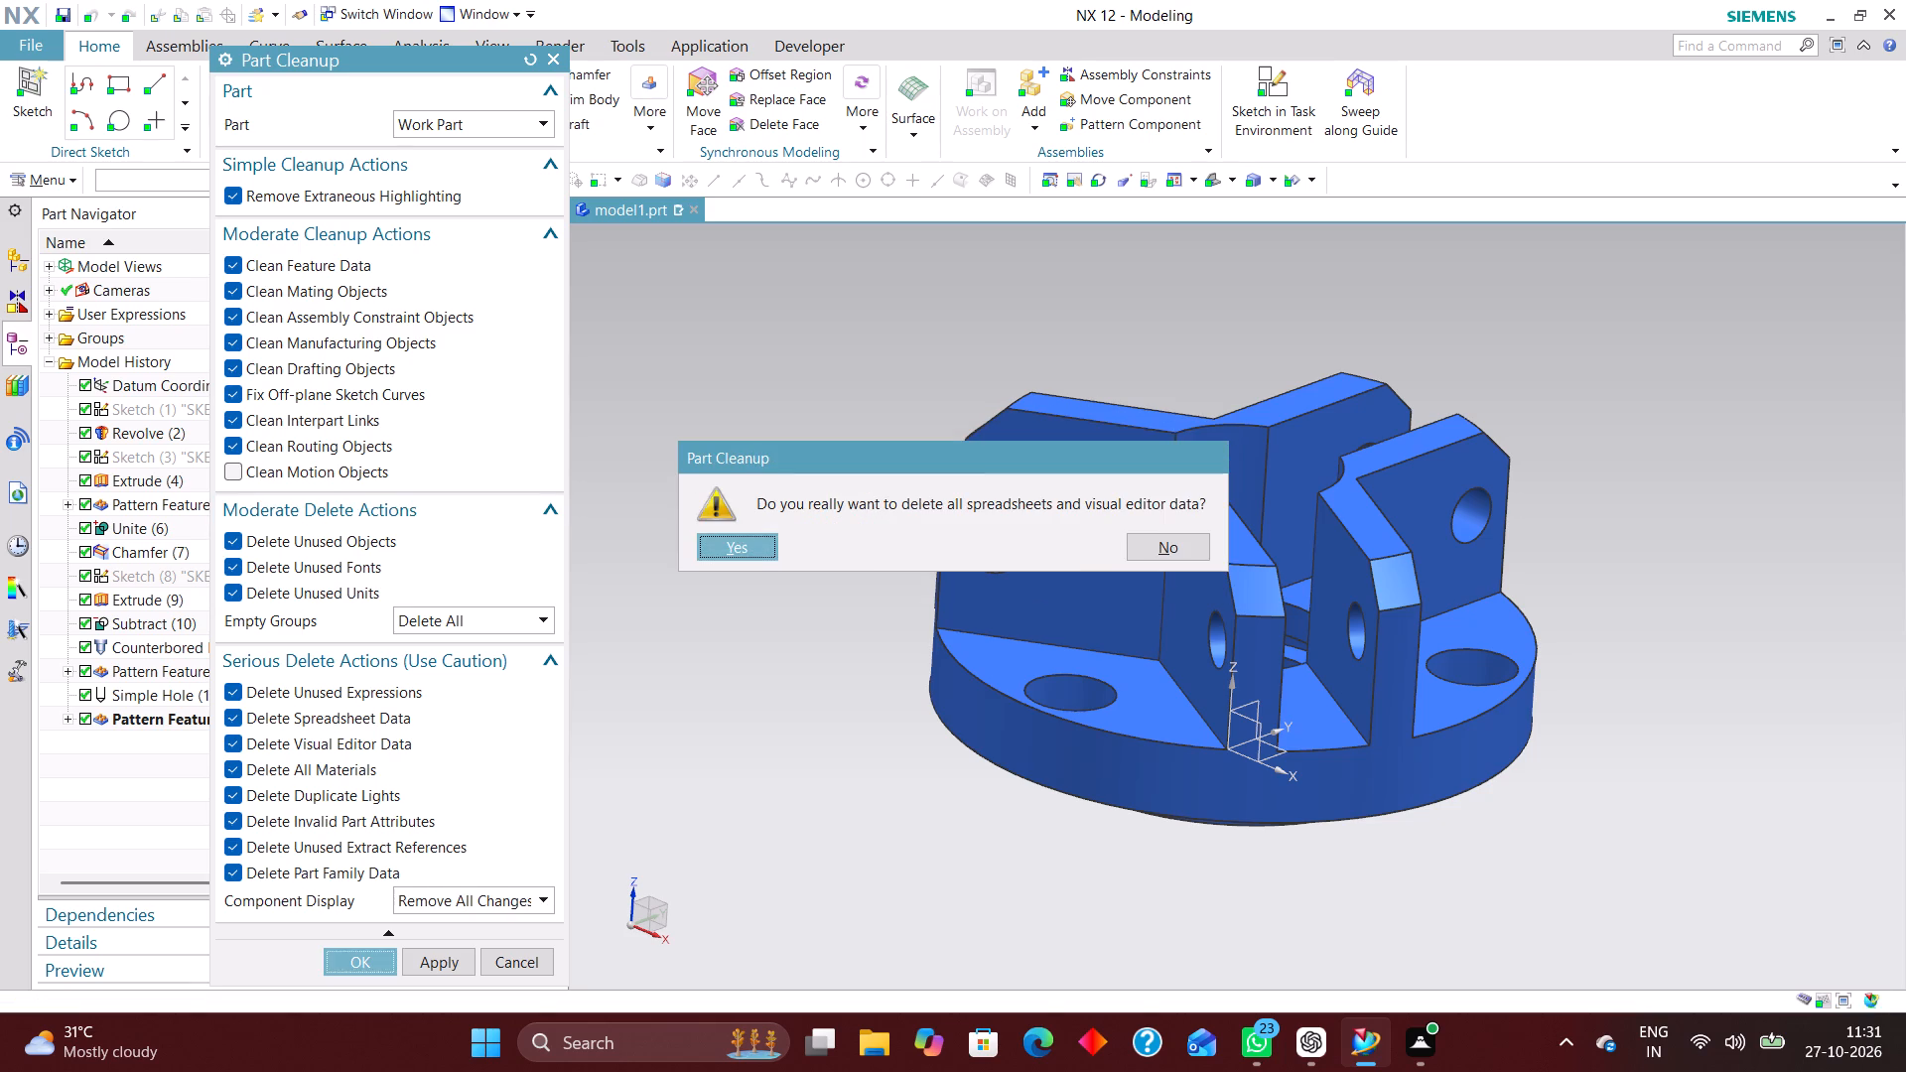
{"action": "left_click", "coordinate": [766, 548]}
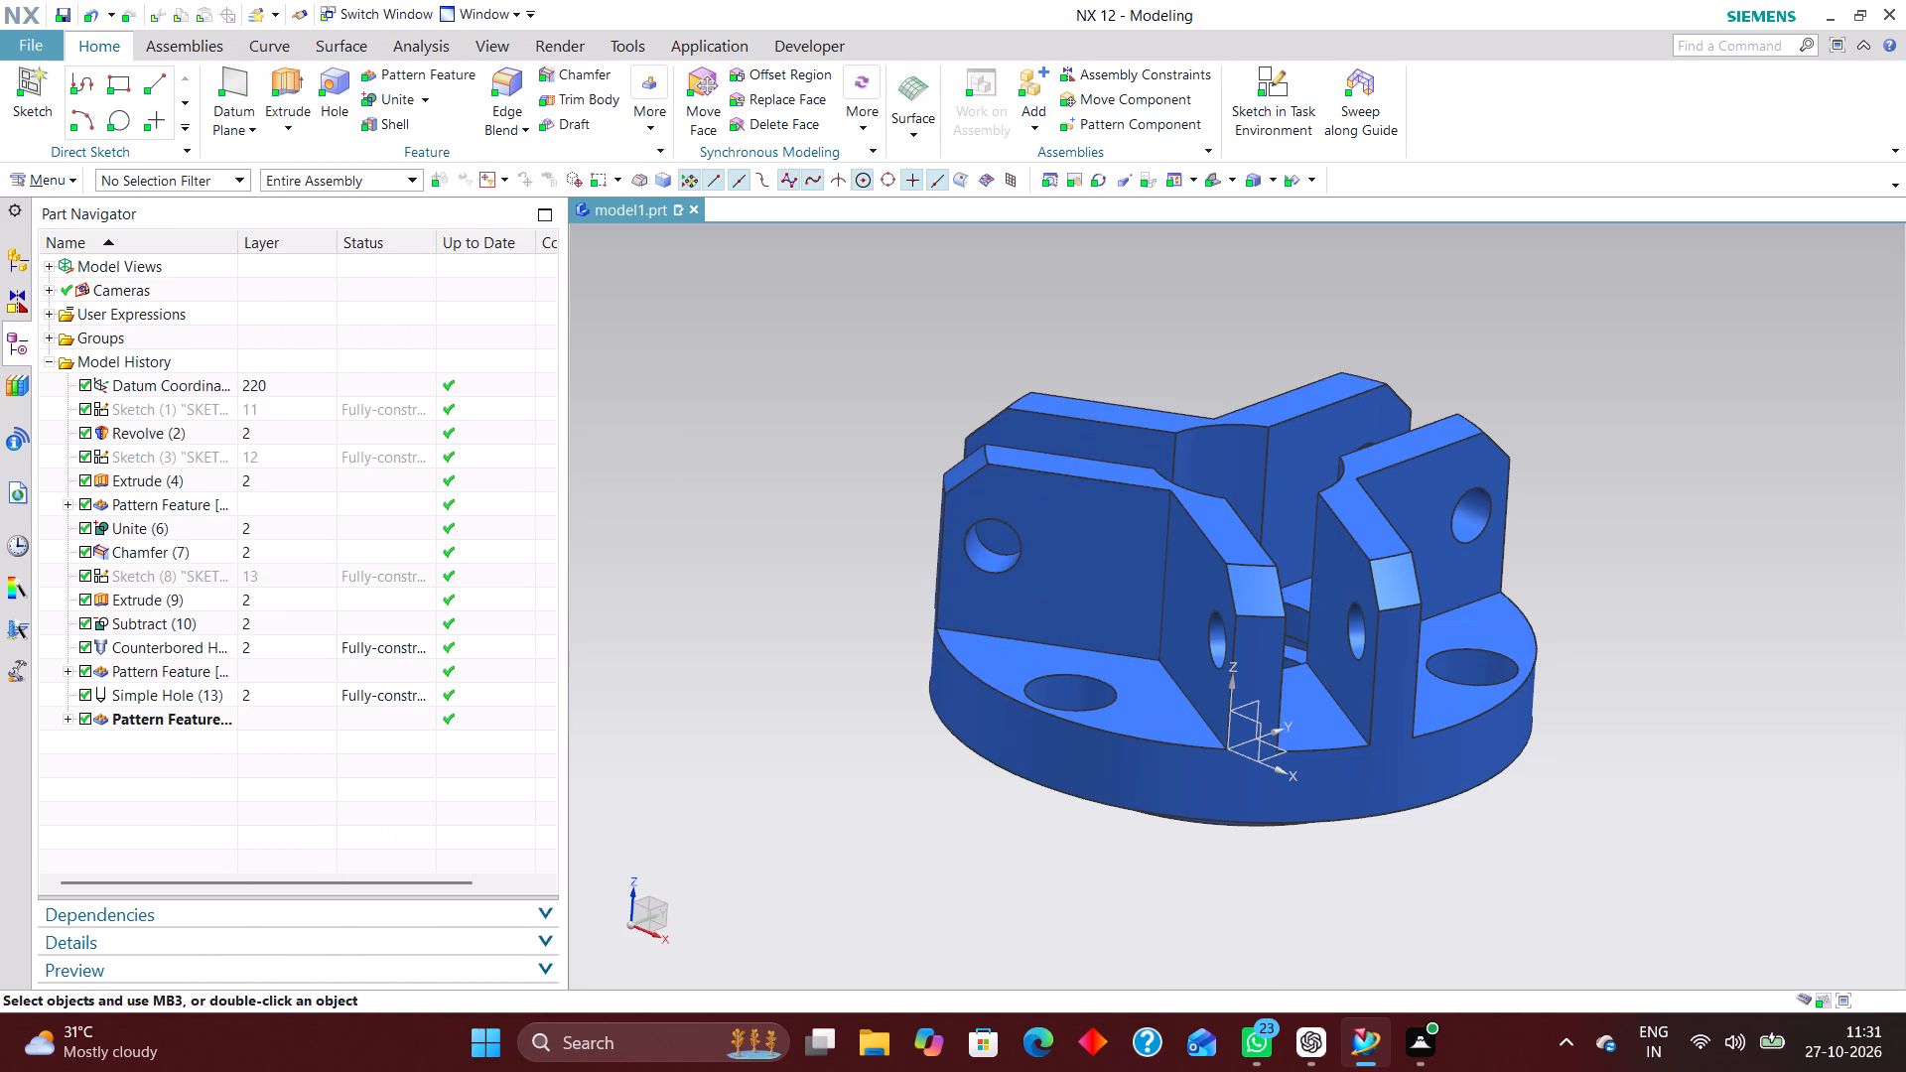
Add a new reference set with the default name and include the fixture's solid body in it.
{"action": "left_click", "coordinate": [74, 172]}
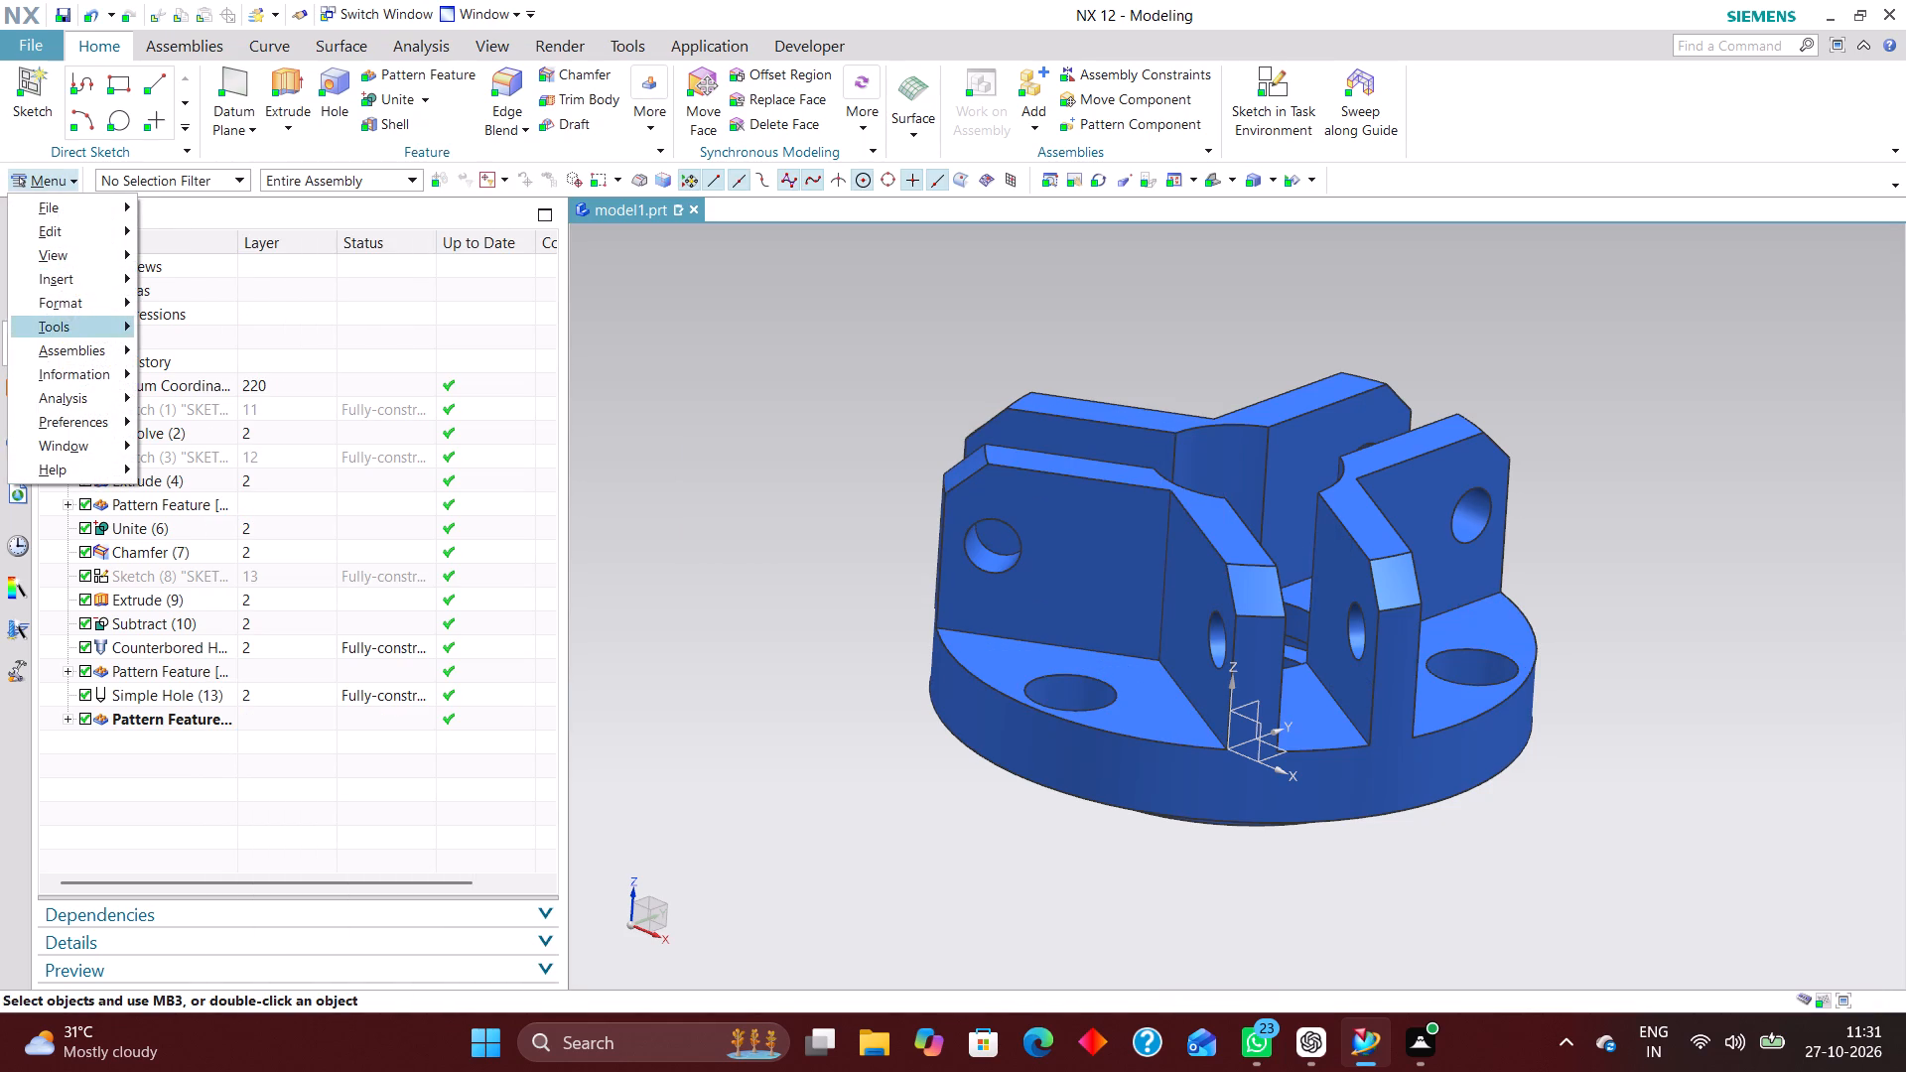
{"action": "left_click", "coordinate": [85, 302]}
{"action": "left_click", "coordinate": [278, 476]}
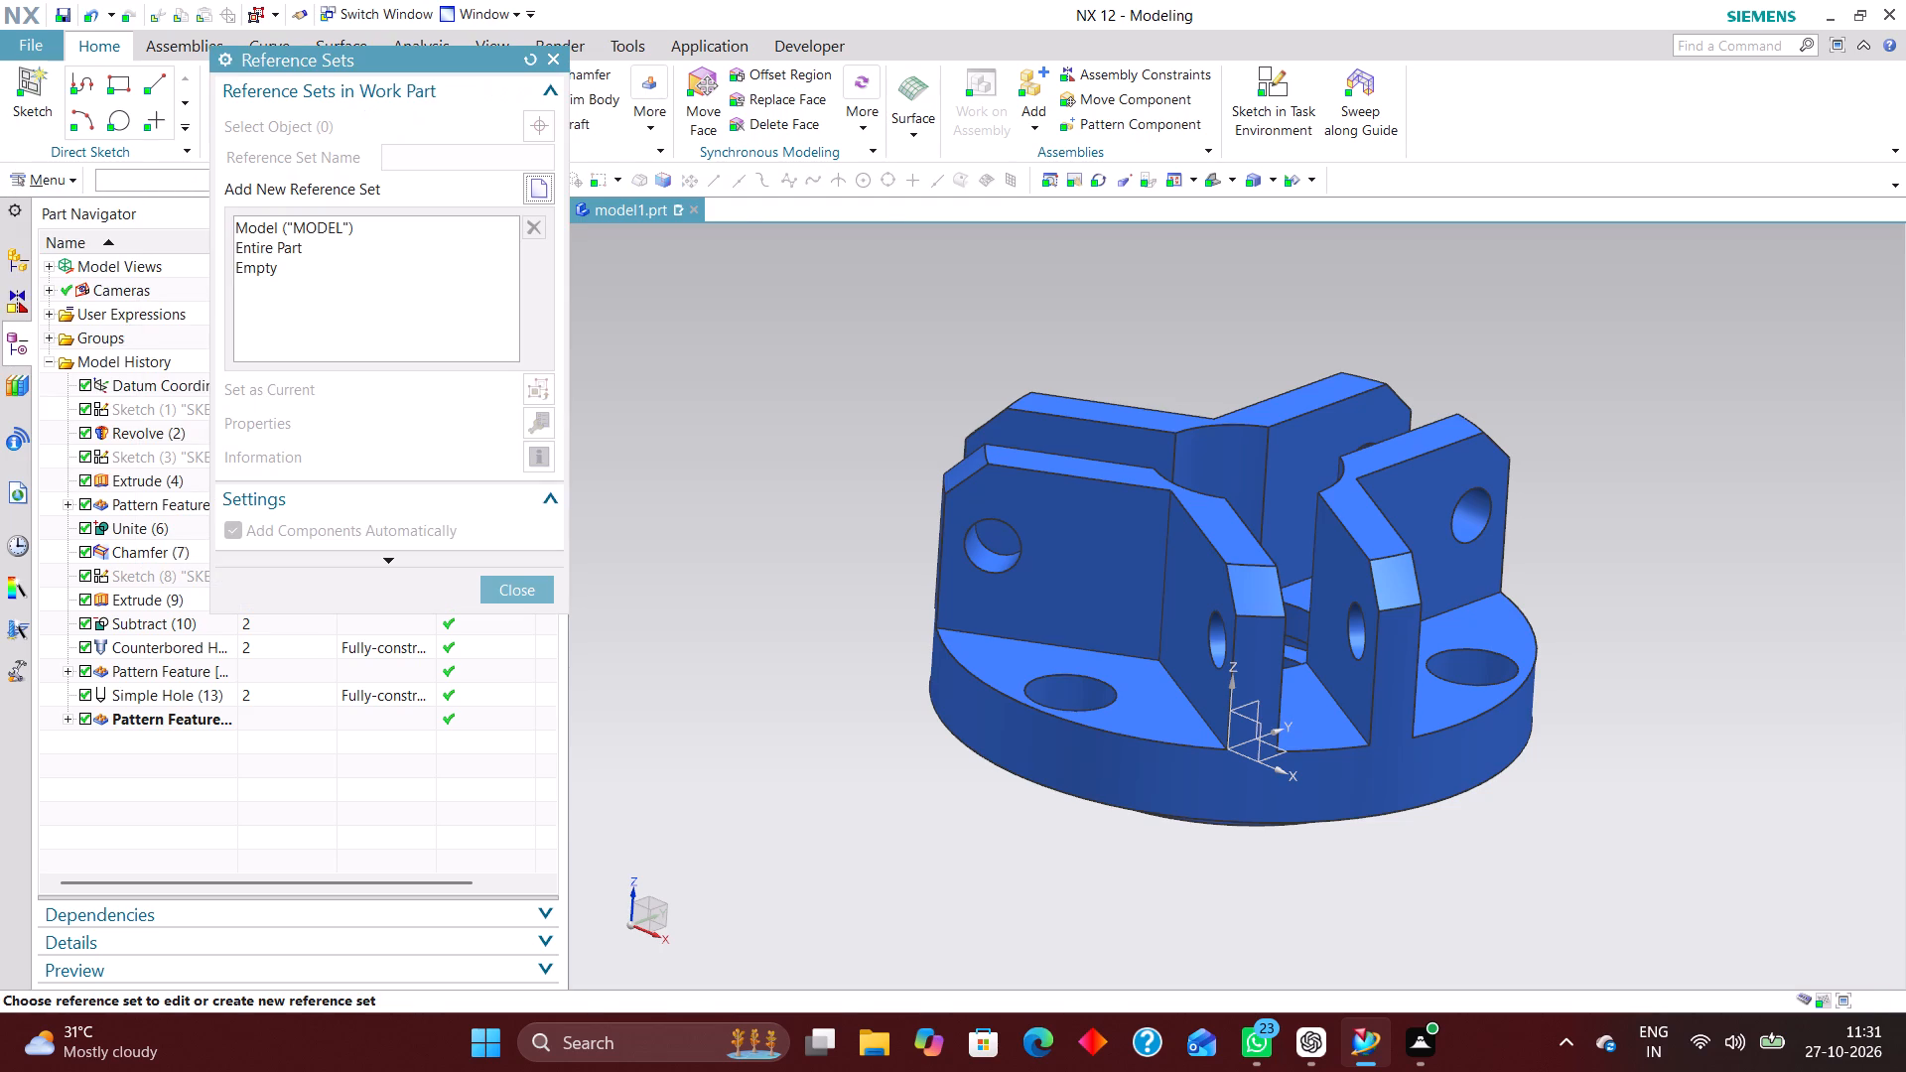
{"action": "left_click", "coordinate": [537, 190]}
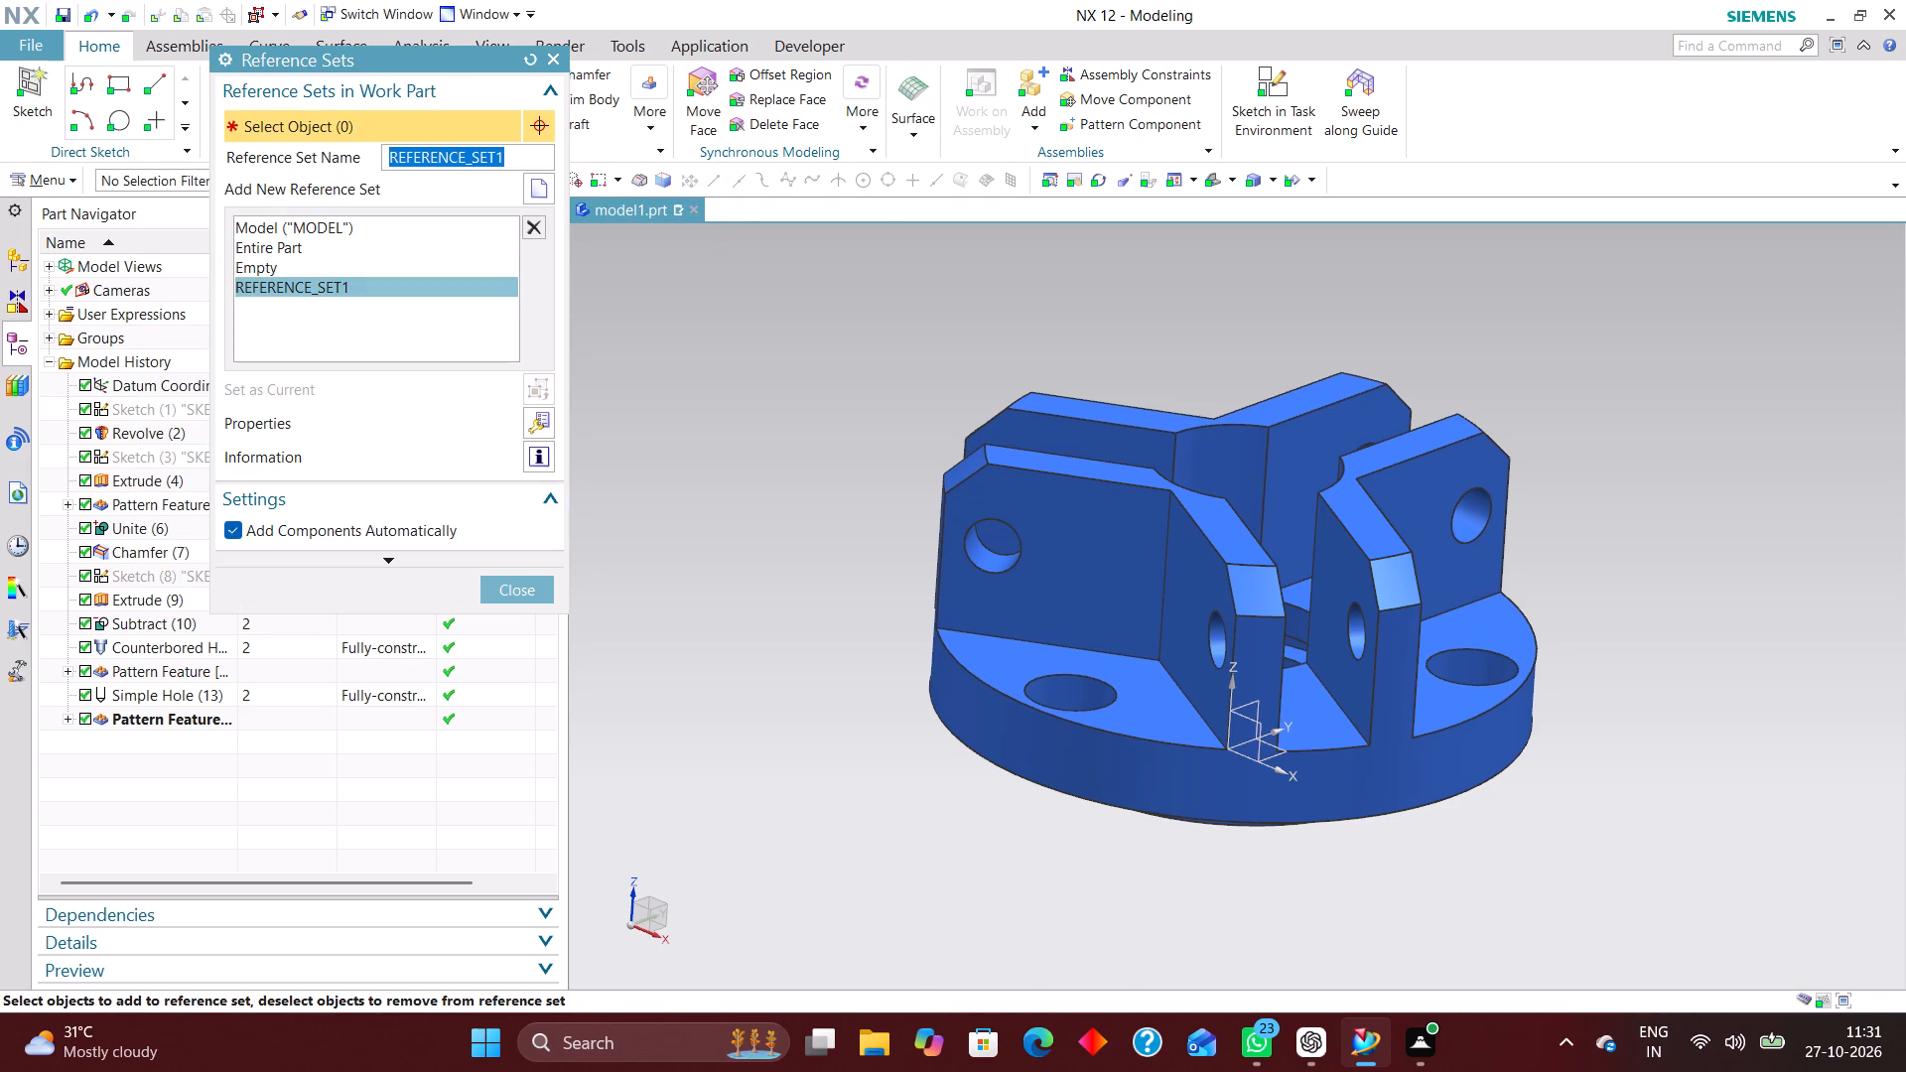
{"action": "left_click", "coordinate": [1025, 483]}
{"action": "left_click", "coordinate": [534, 588]}
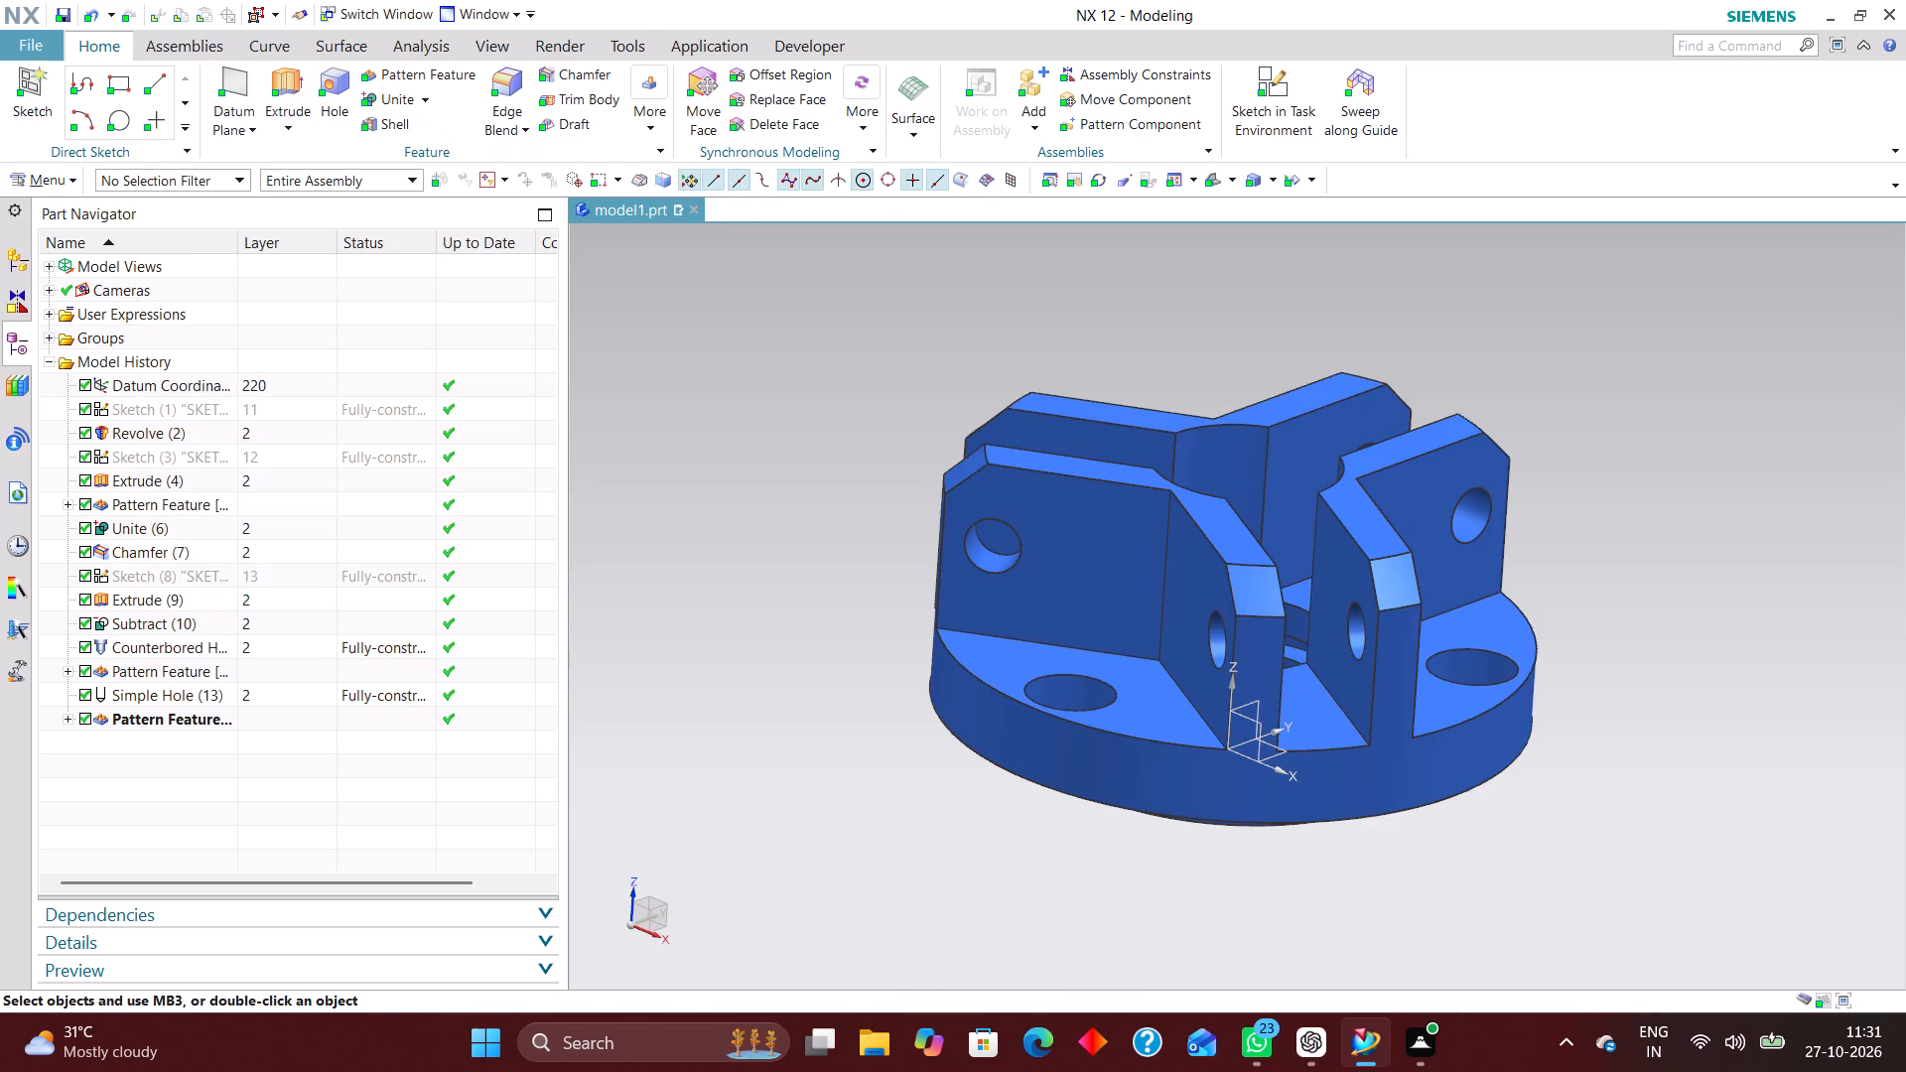
Define a product interface for the part and add the fixture's solid body as its interface object.
{"action": "left_click", "coordinate": [68, 180]}
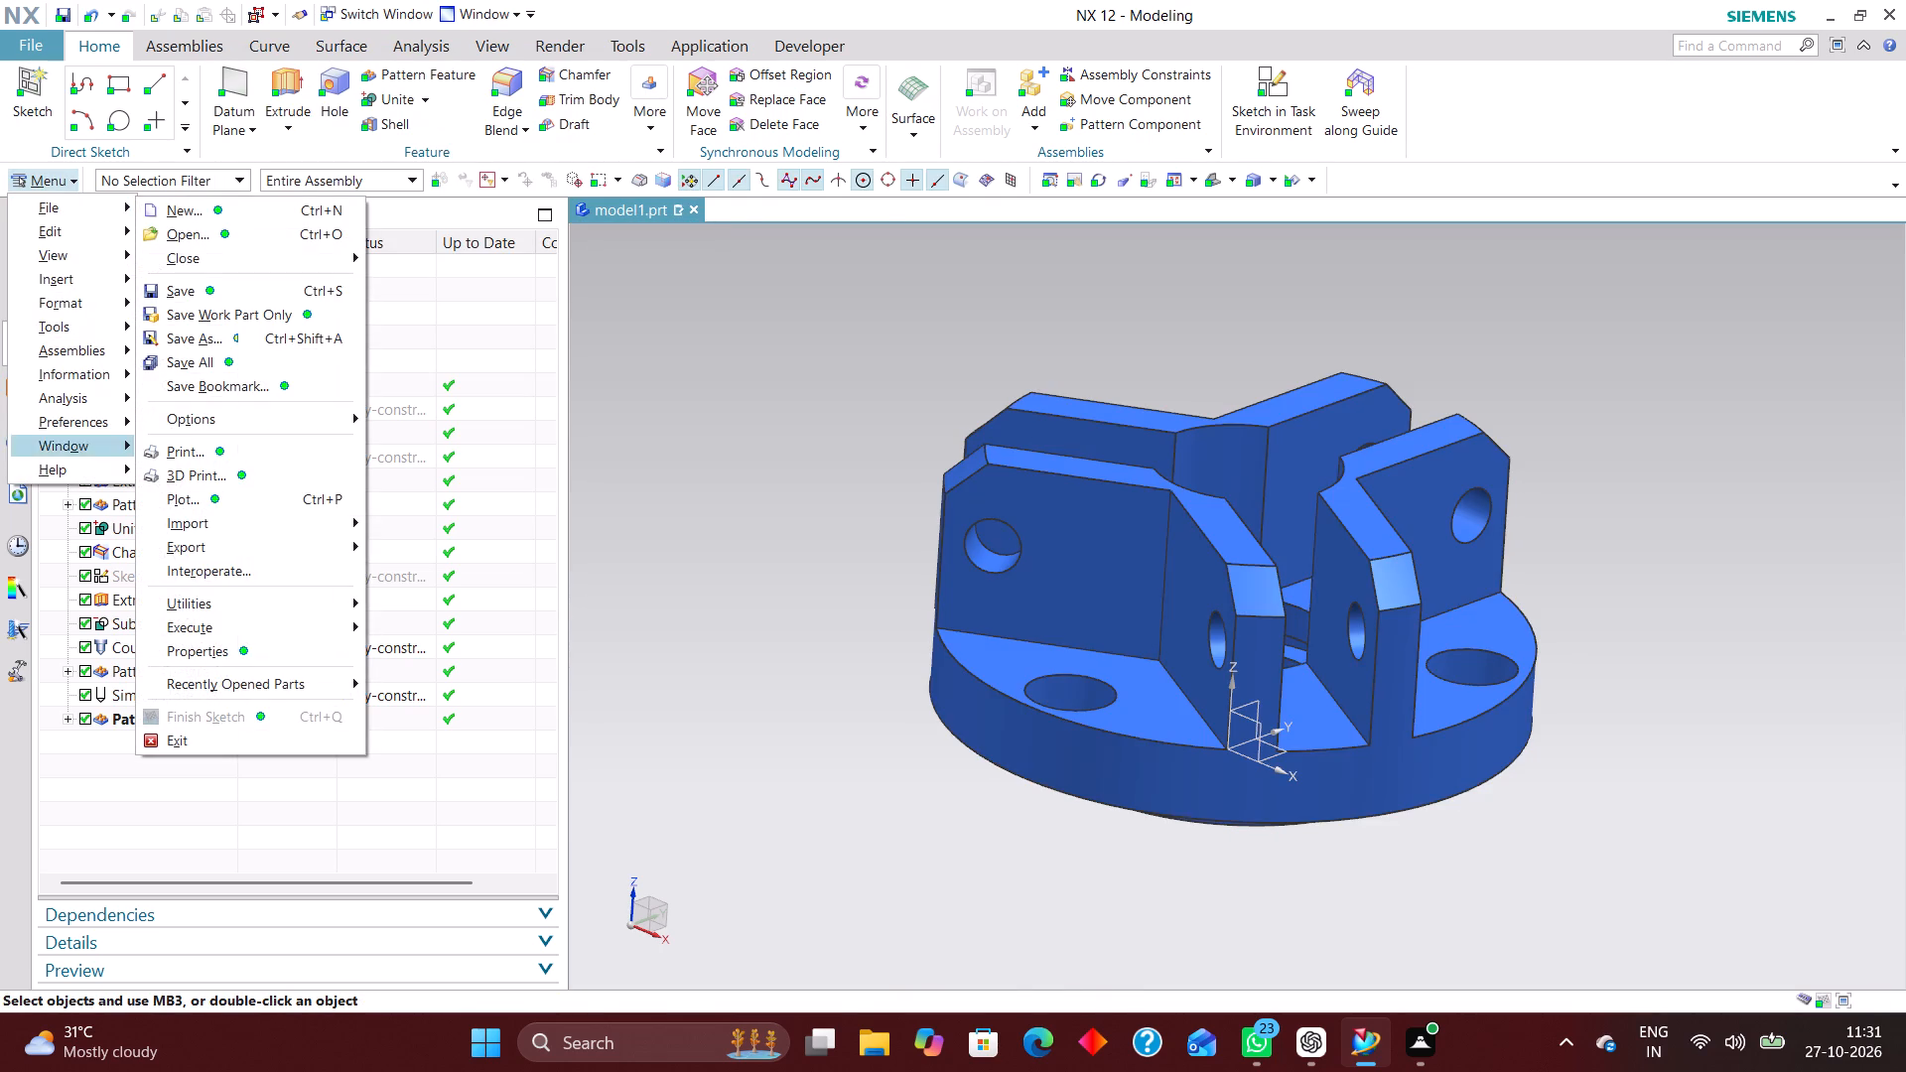
{"action": "left_click", "coordinate": [77, 328]}
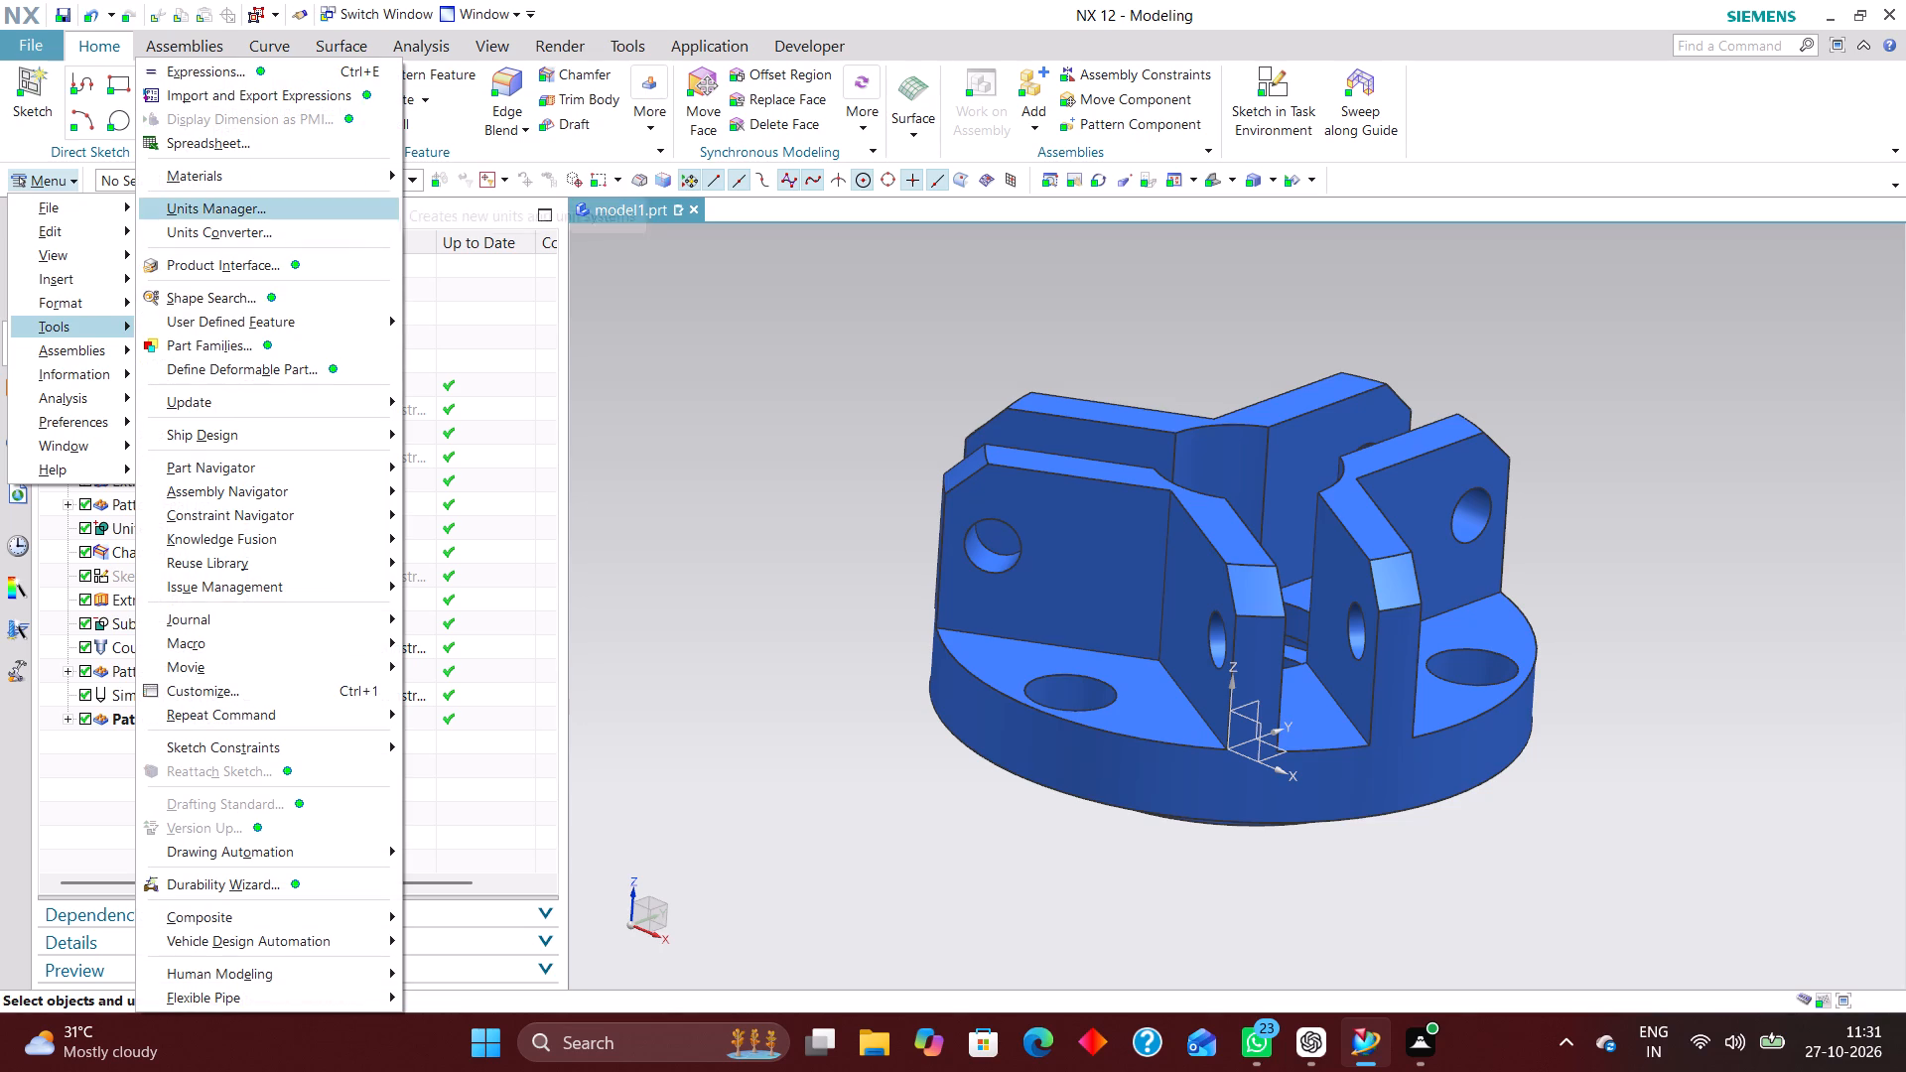
{"action": "left_click", "coordinate": [256, 264]}
{"action": "left_click", "coordinate": [1061, 565]}
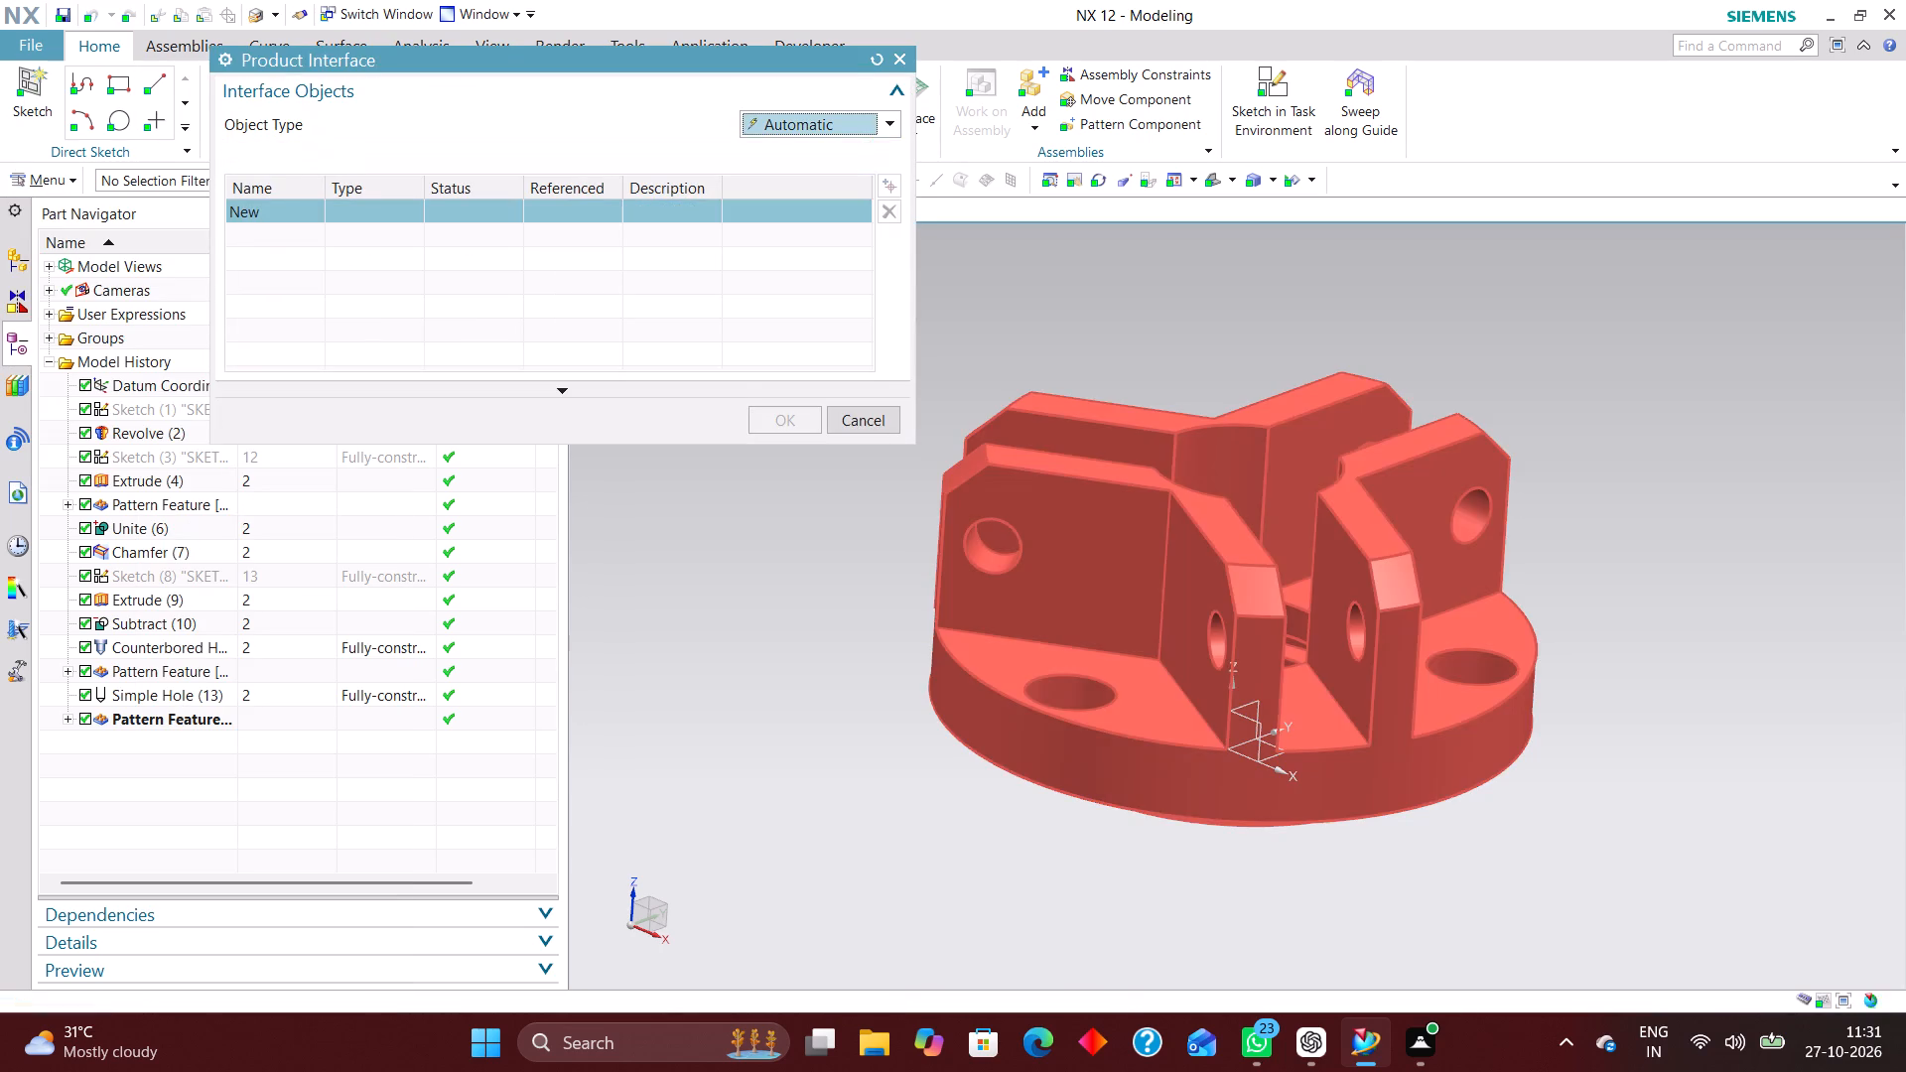
{"action": "left_click", "coordinate": [795, 423]}
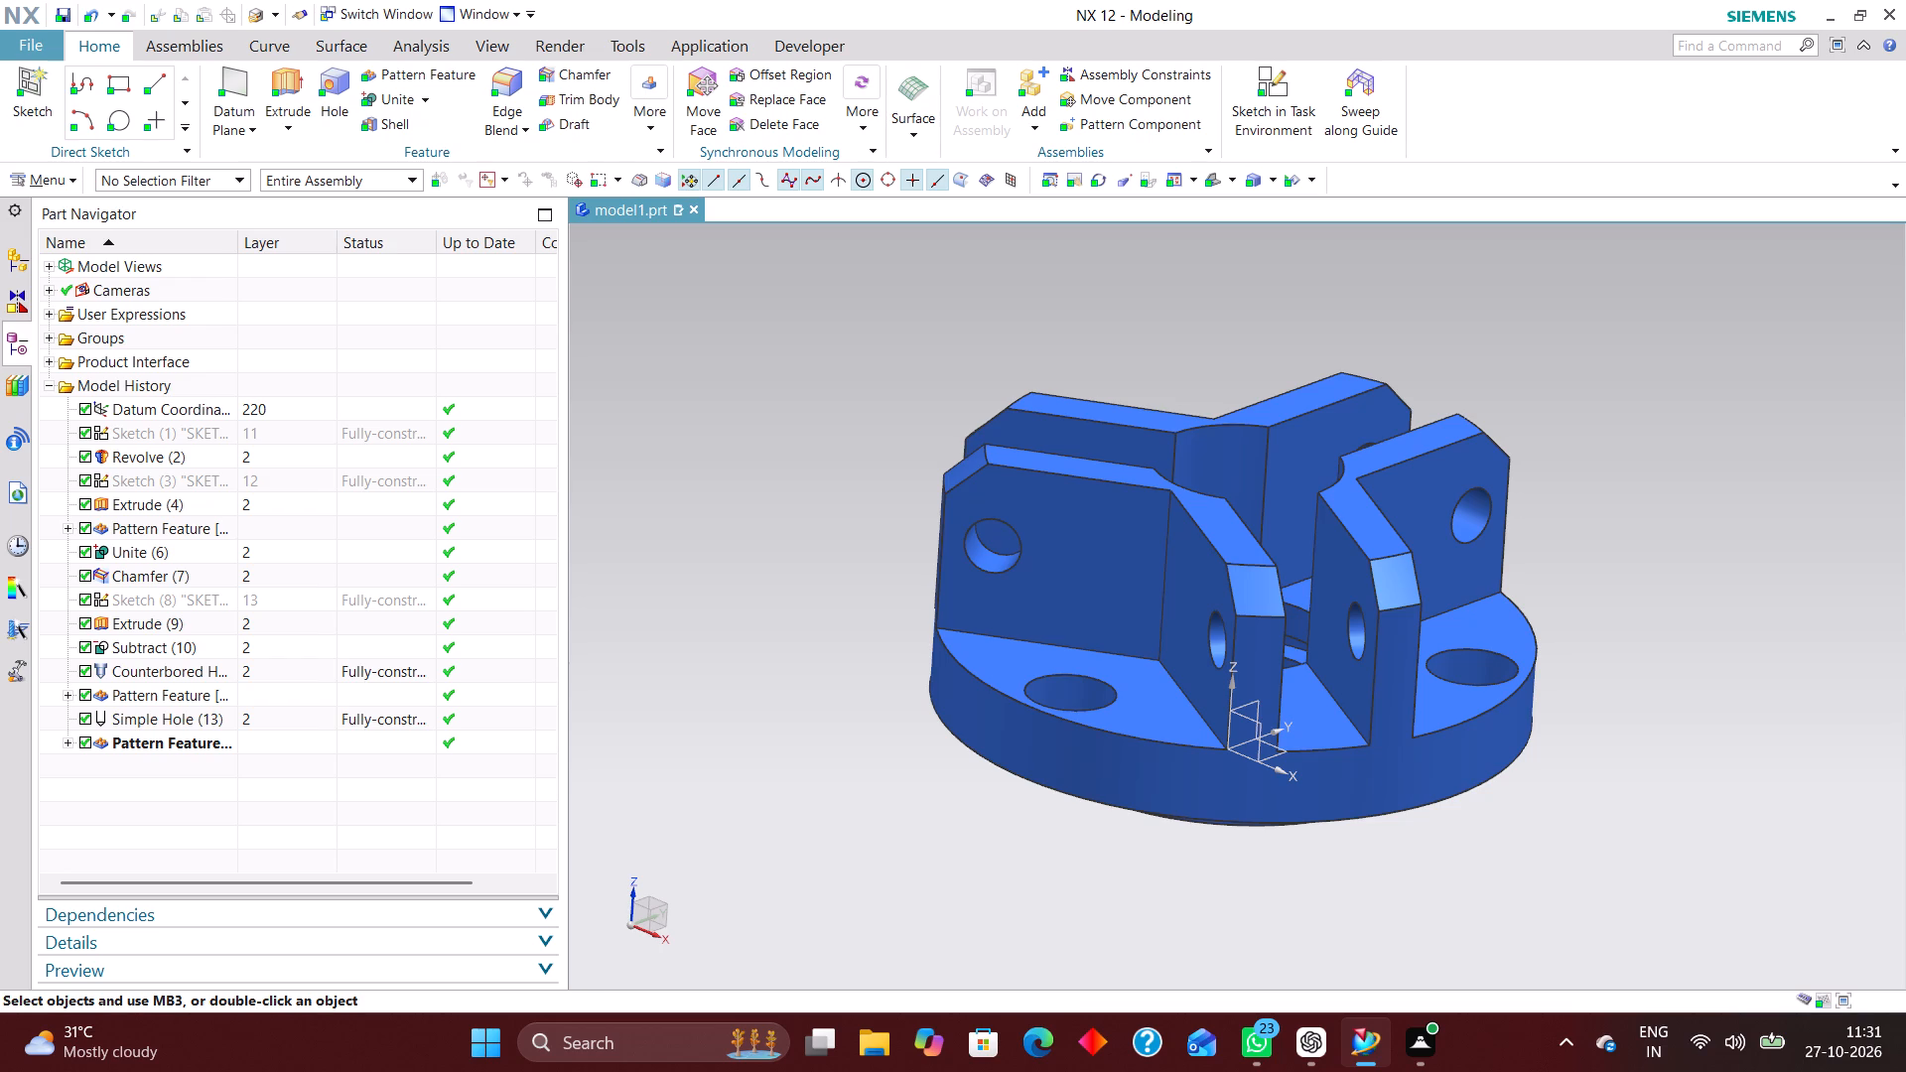
Create a new drawing file of model1 from the A3 - Size template, keeping the default name and skipping the view creation wizard.
{"action": "key", "text": "End"}
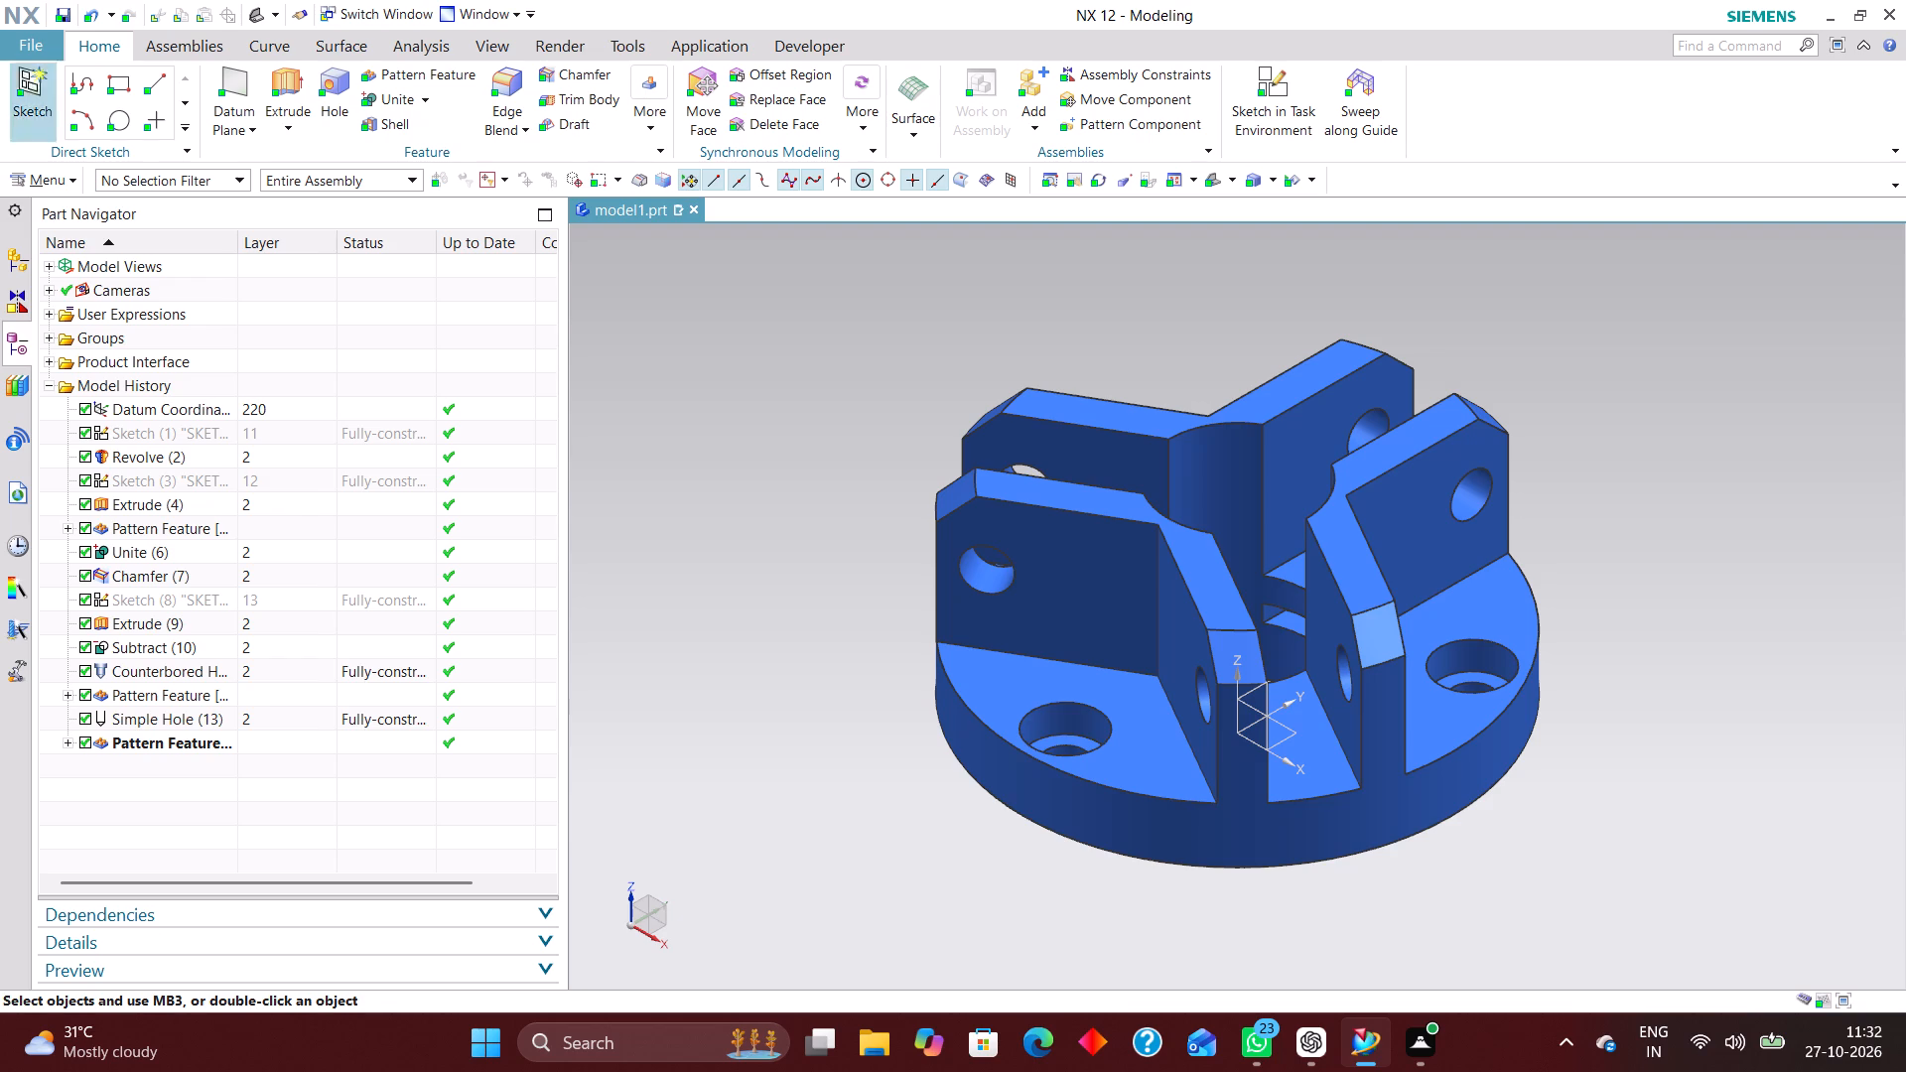
{"action": "left_click", "coordinate": [39, 42]}
{"action": "left_click", "coordinate": [60, 79]}
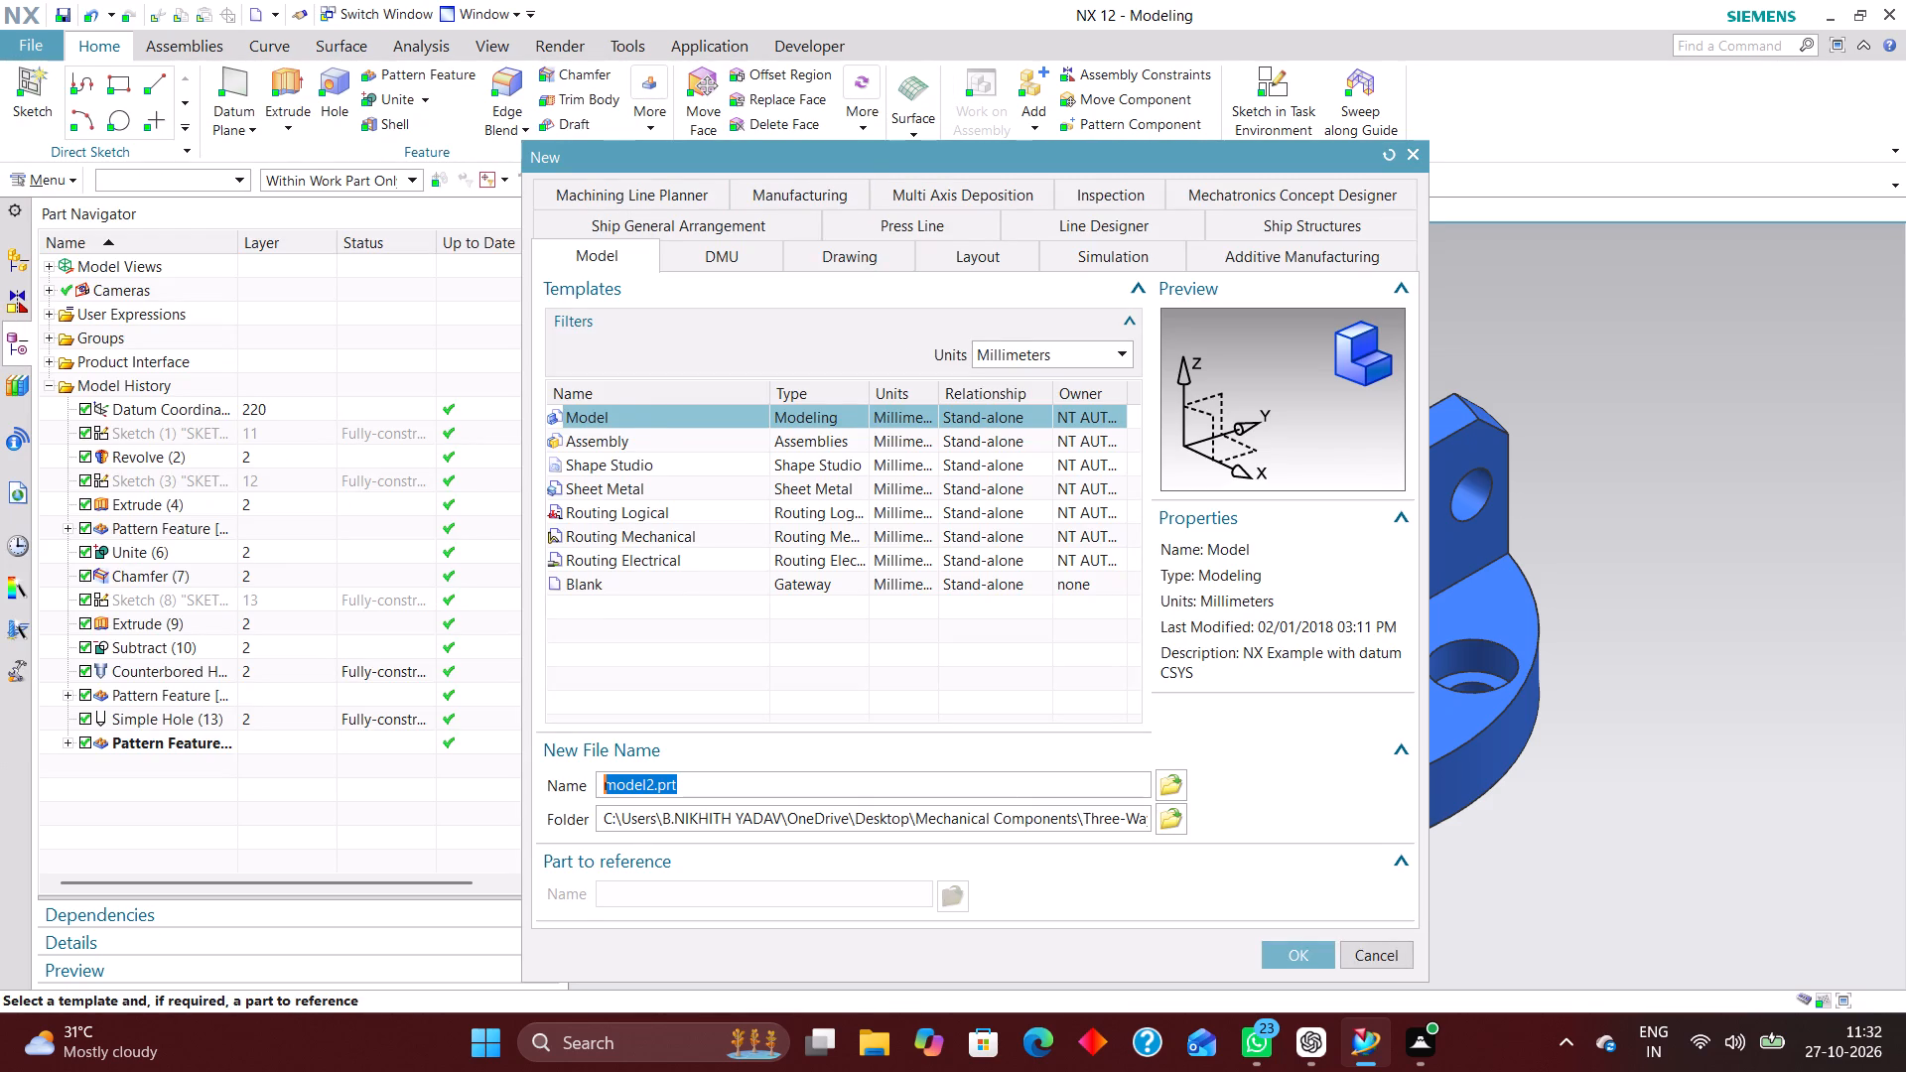
{"action": "left_click", "coordinate": [850, 260]}
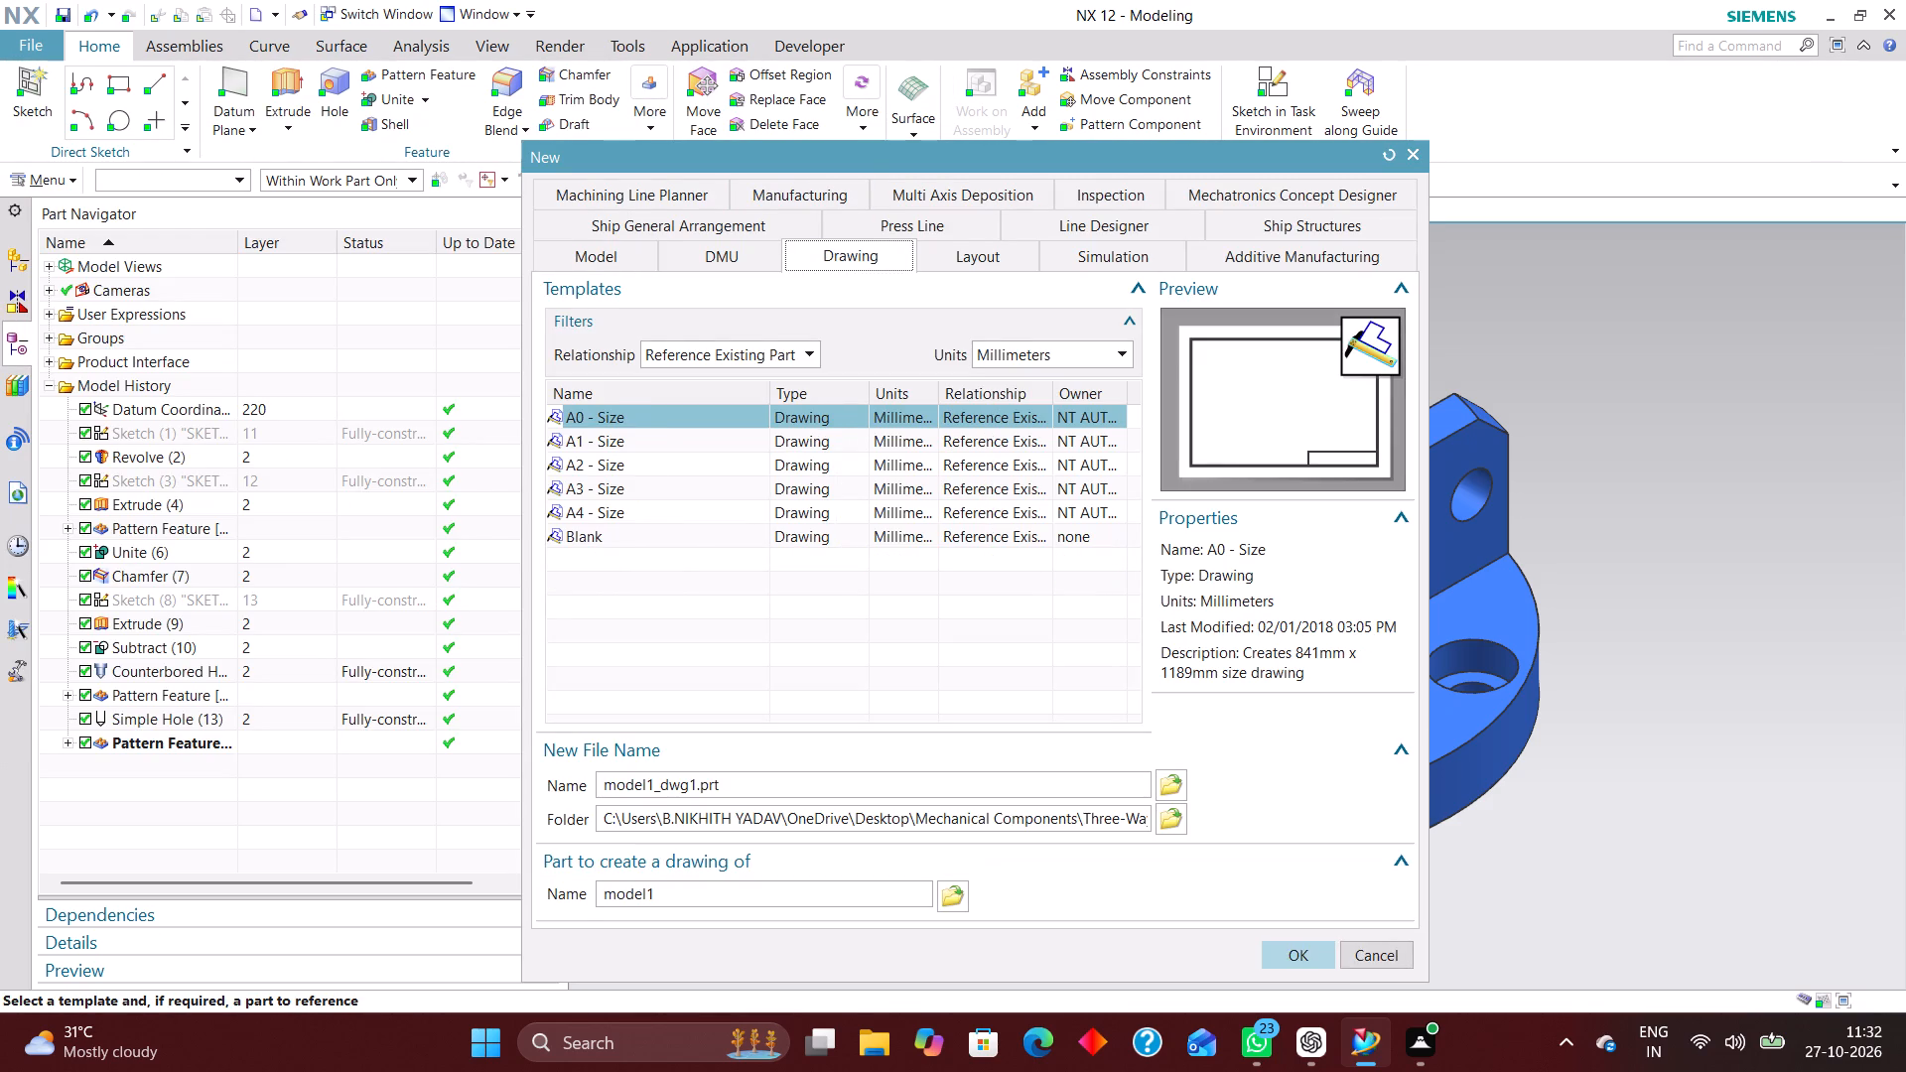
{"action": "left_click", "coordinate": [629, 463]}
{"action": "left_click", "coordinate": [637, 483]}
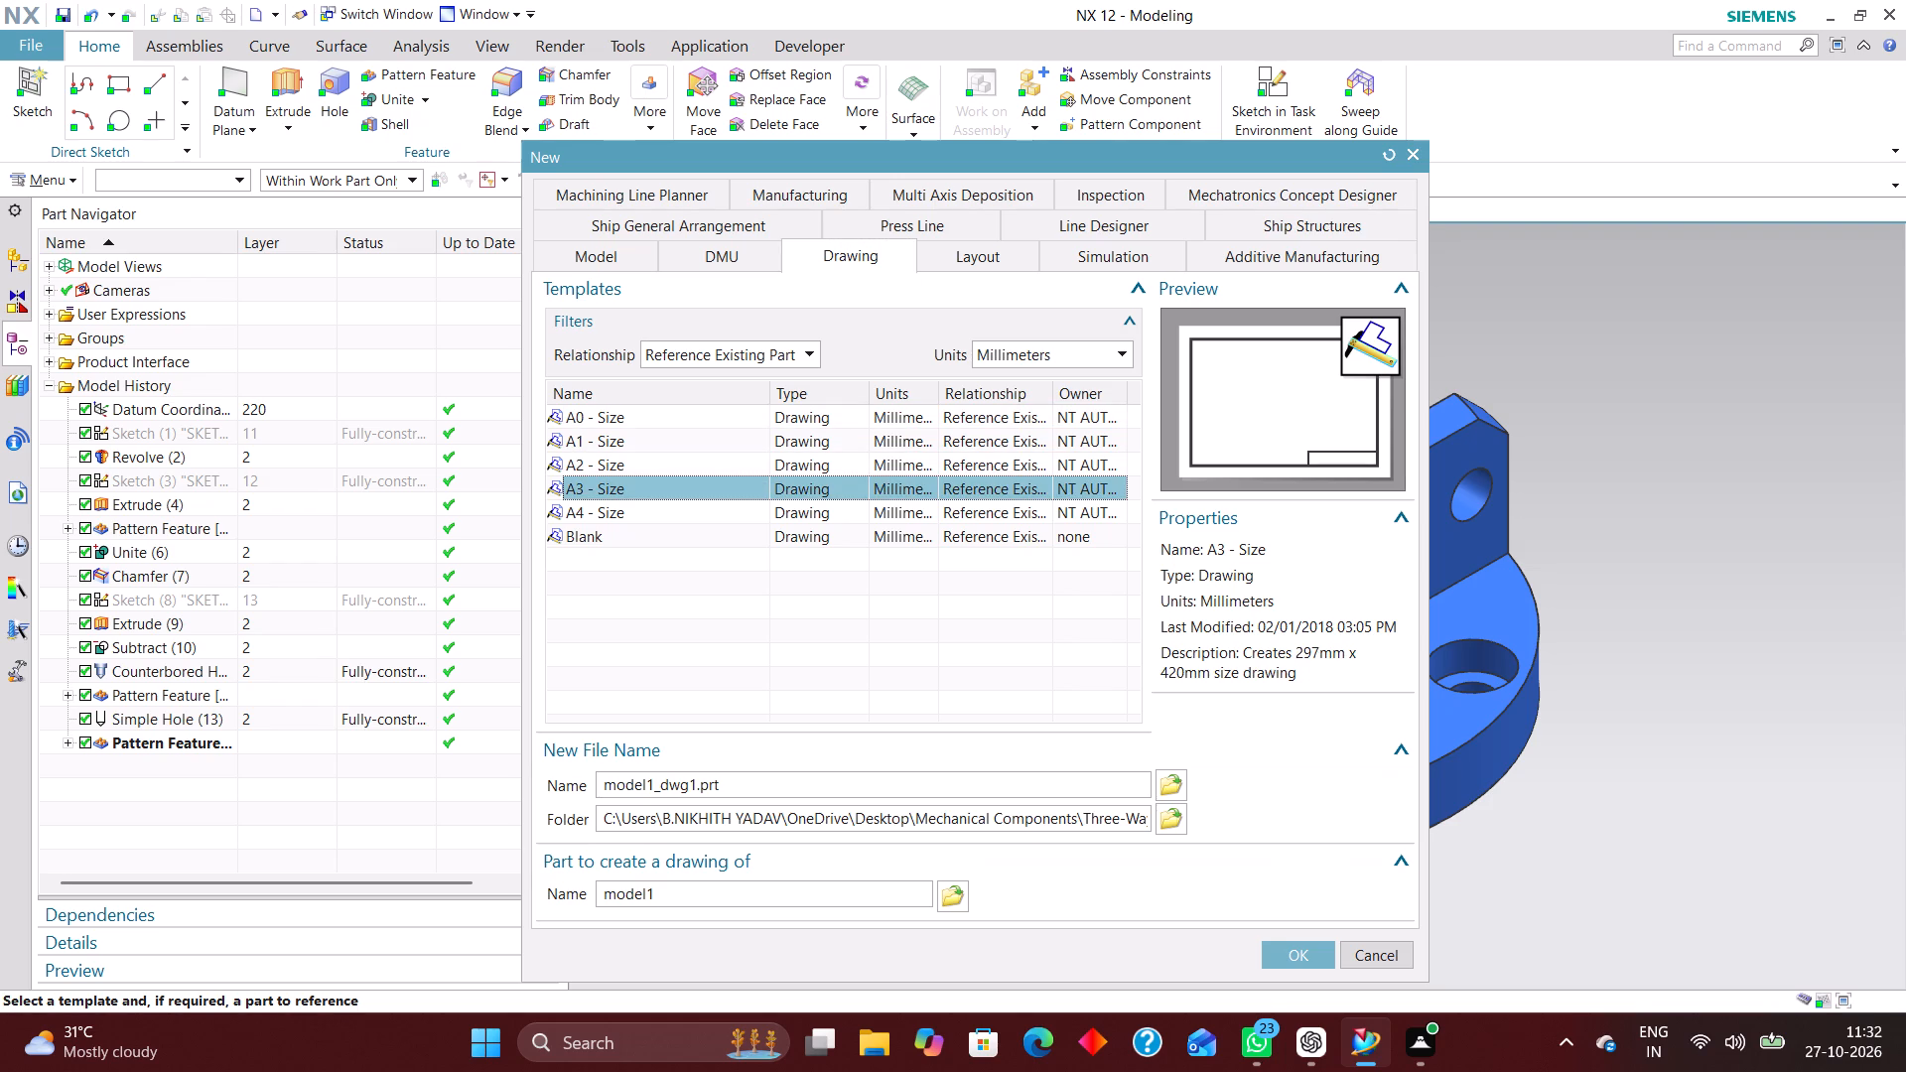
{"action": "left_click", "coordinate": [1310, 952]}
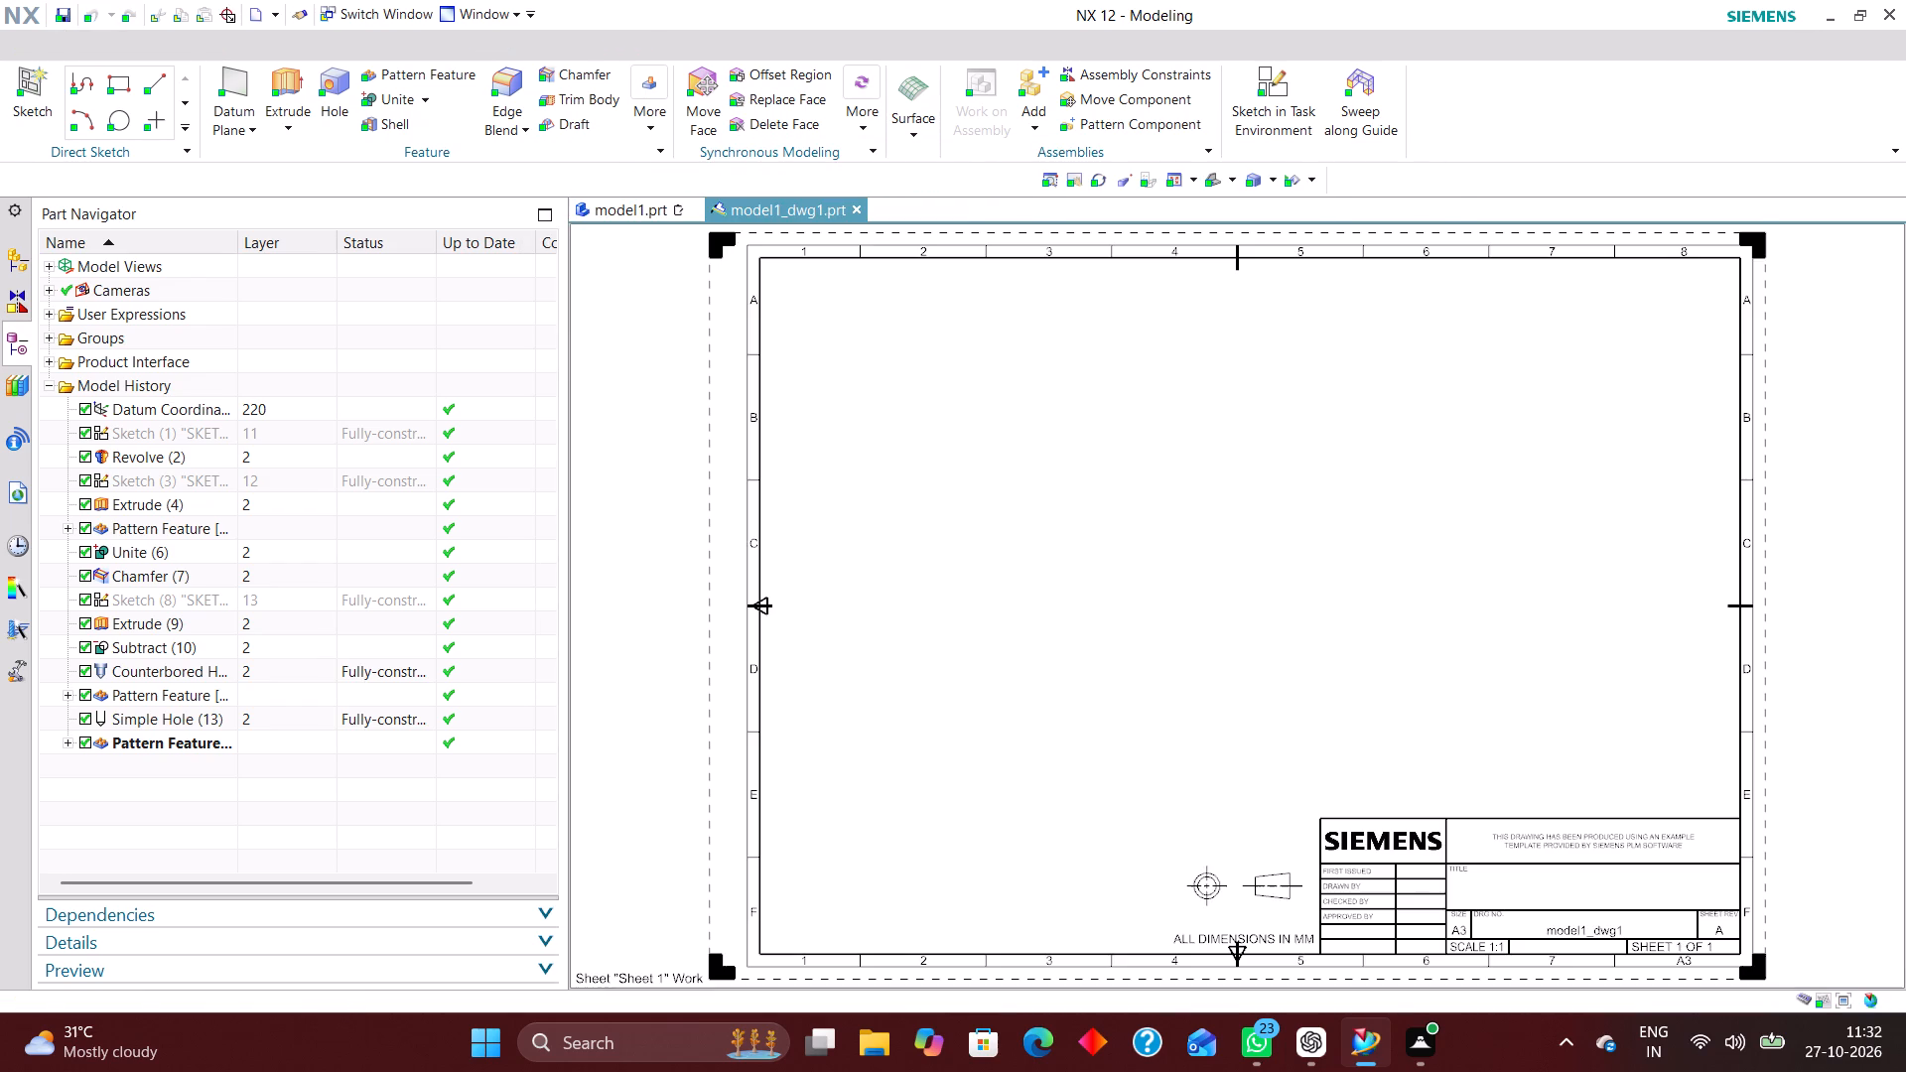
{"action": "left_click", "coordinate": [548, 348]}
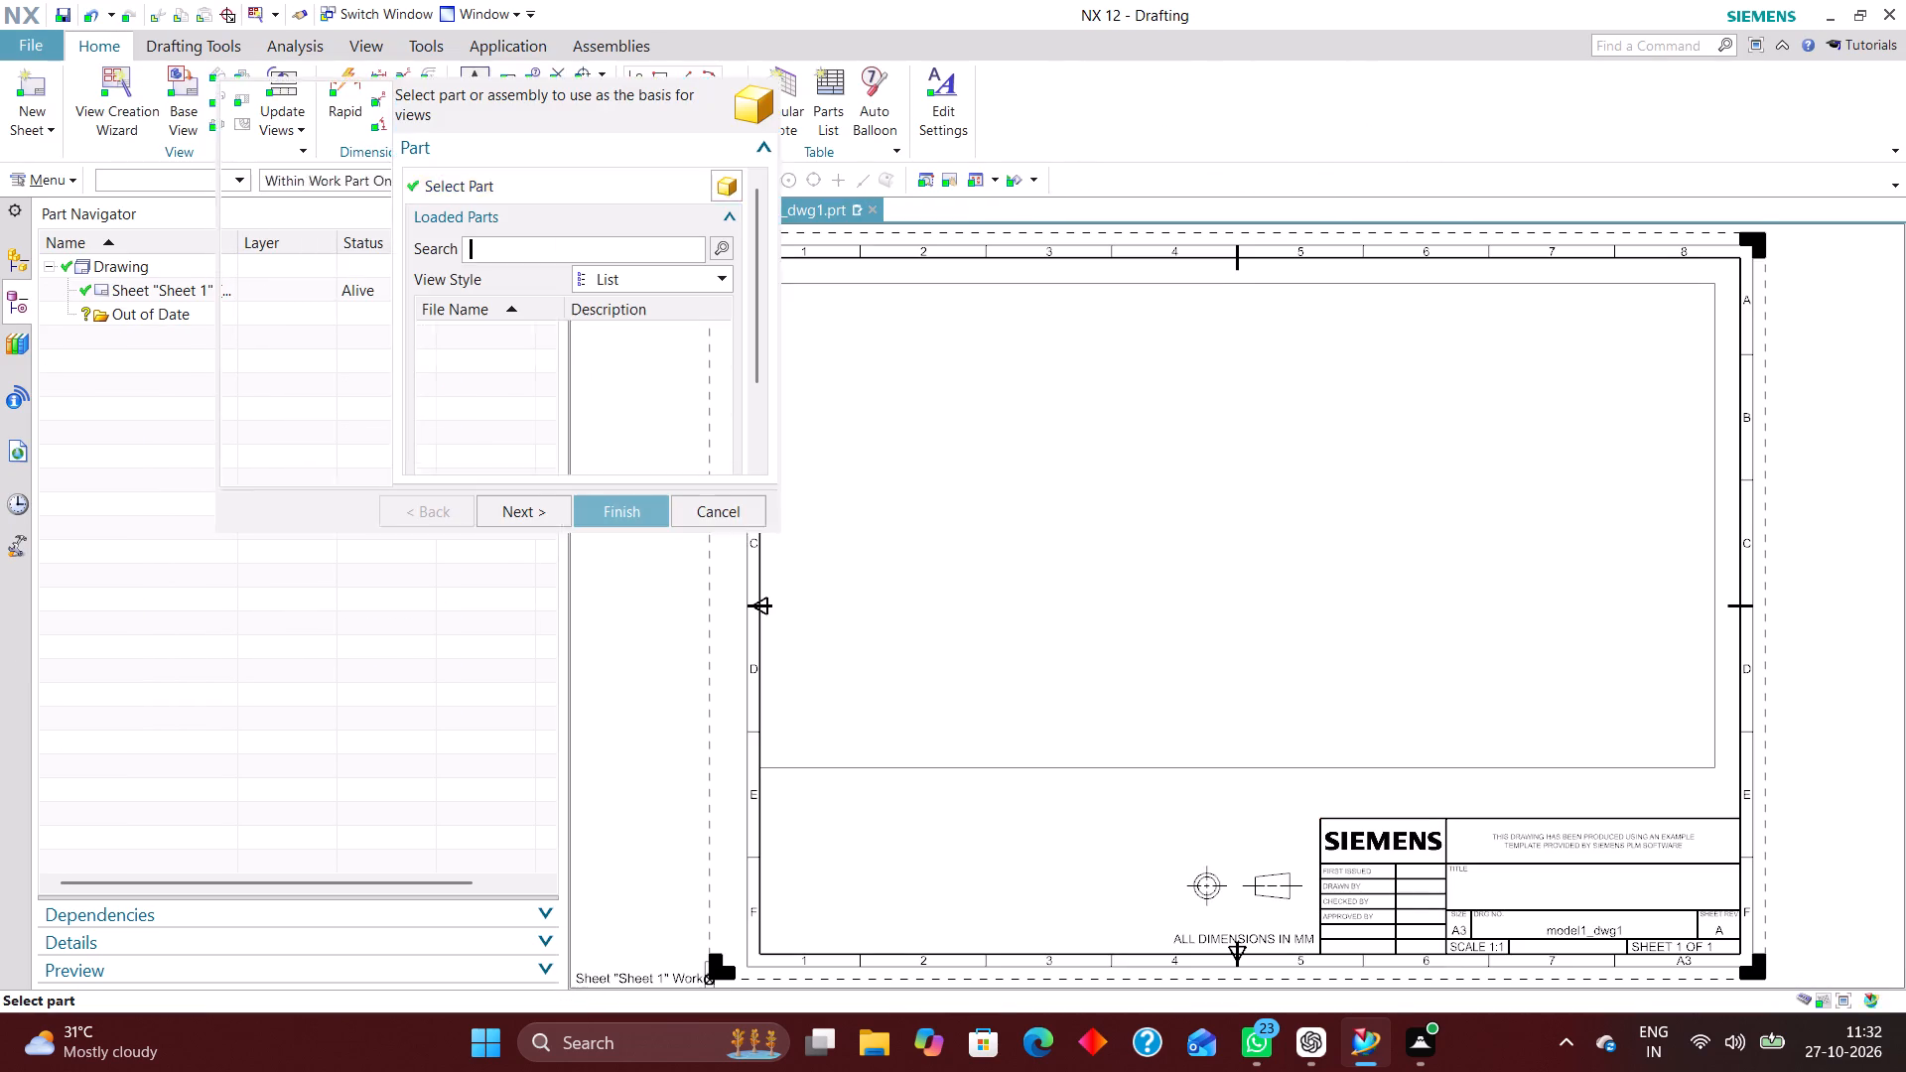
{"action": "left_click", "coordinate": [717, 513]}
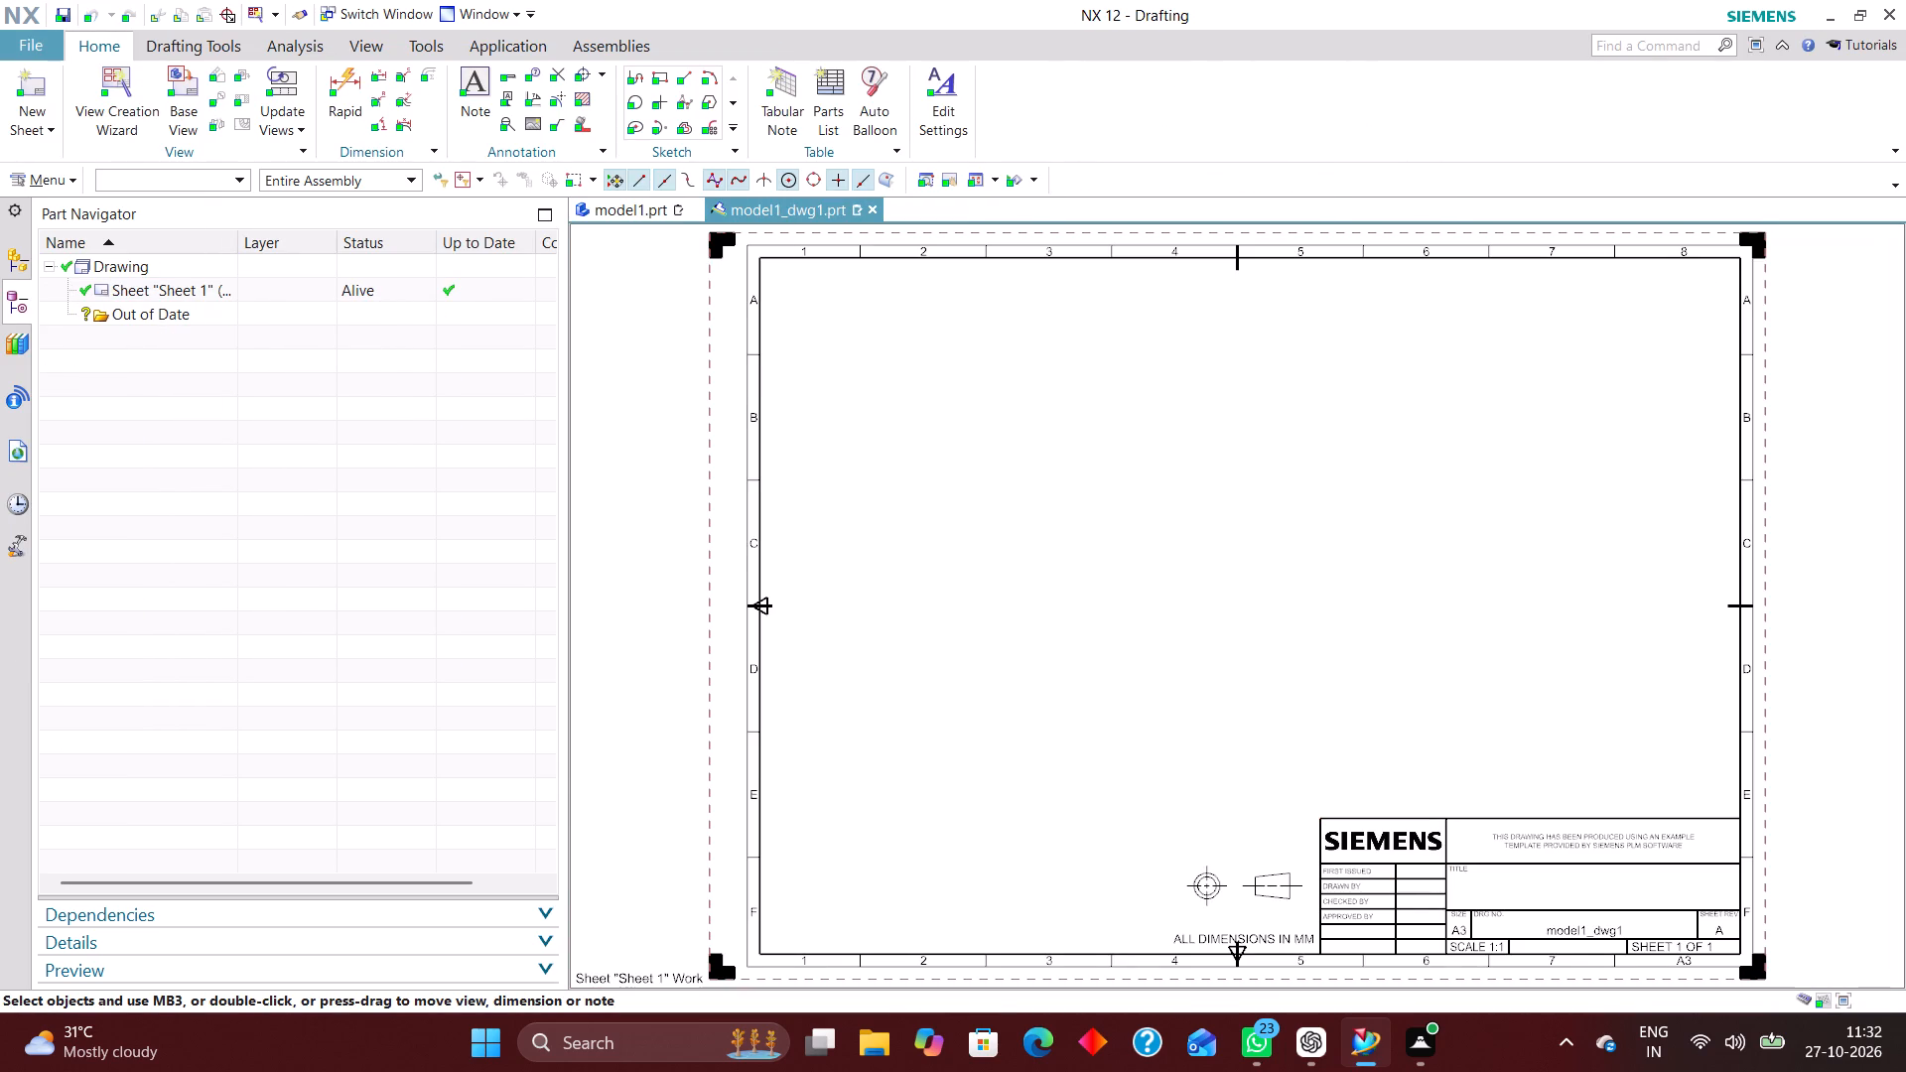
Set the drawing's work layer to 2.
{"action": "key", "text": "ctrl+l"}
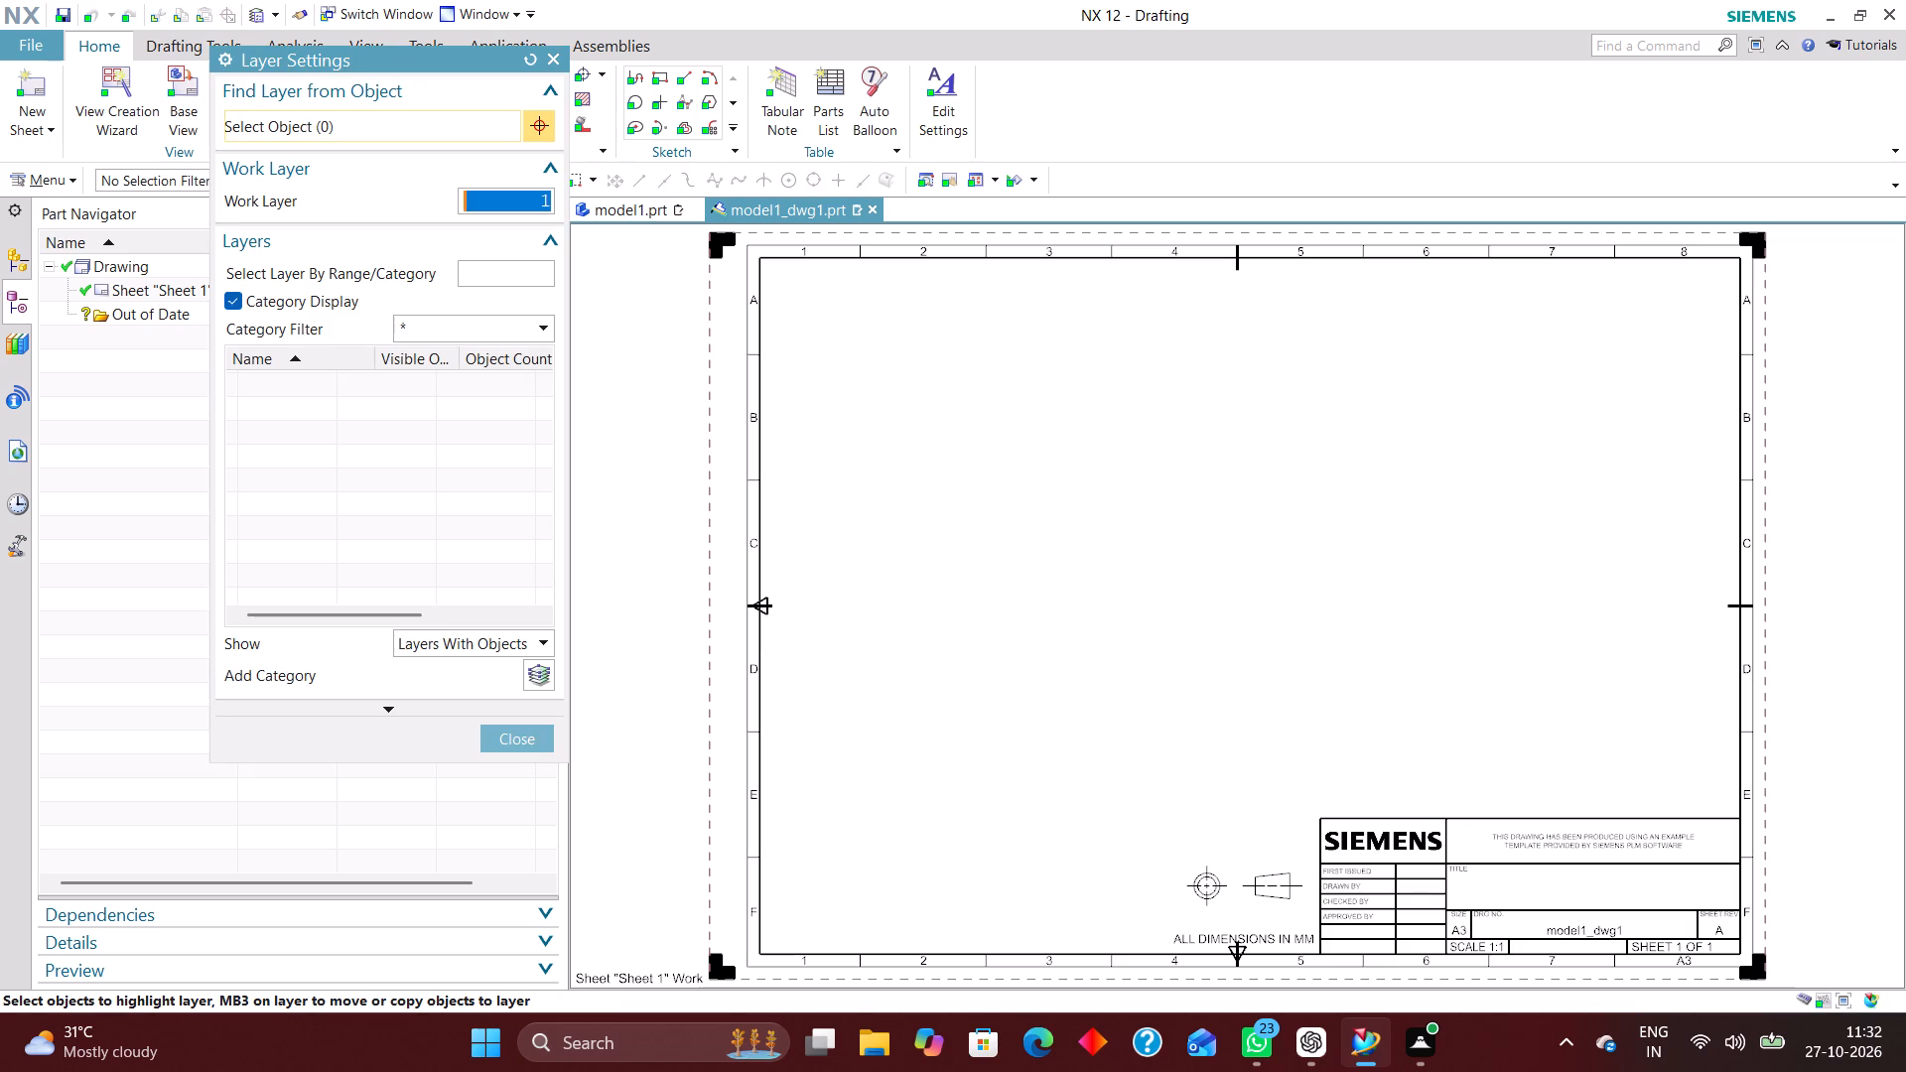
{"action": "key", "text": "2"}
{"action": "key", "text": "Return"}
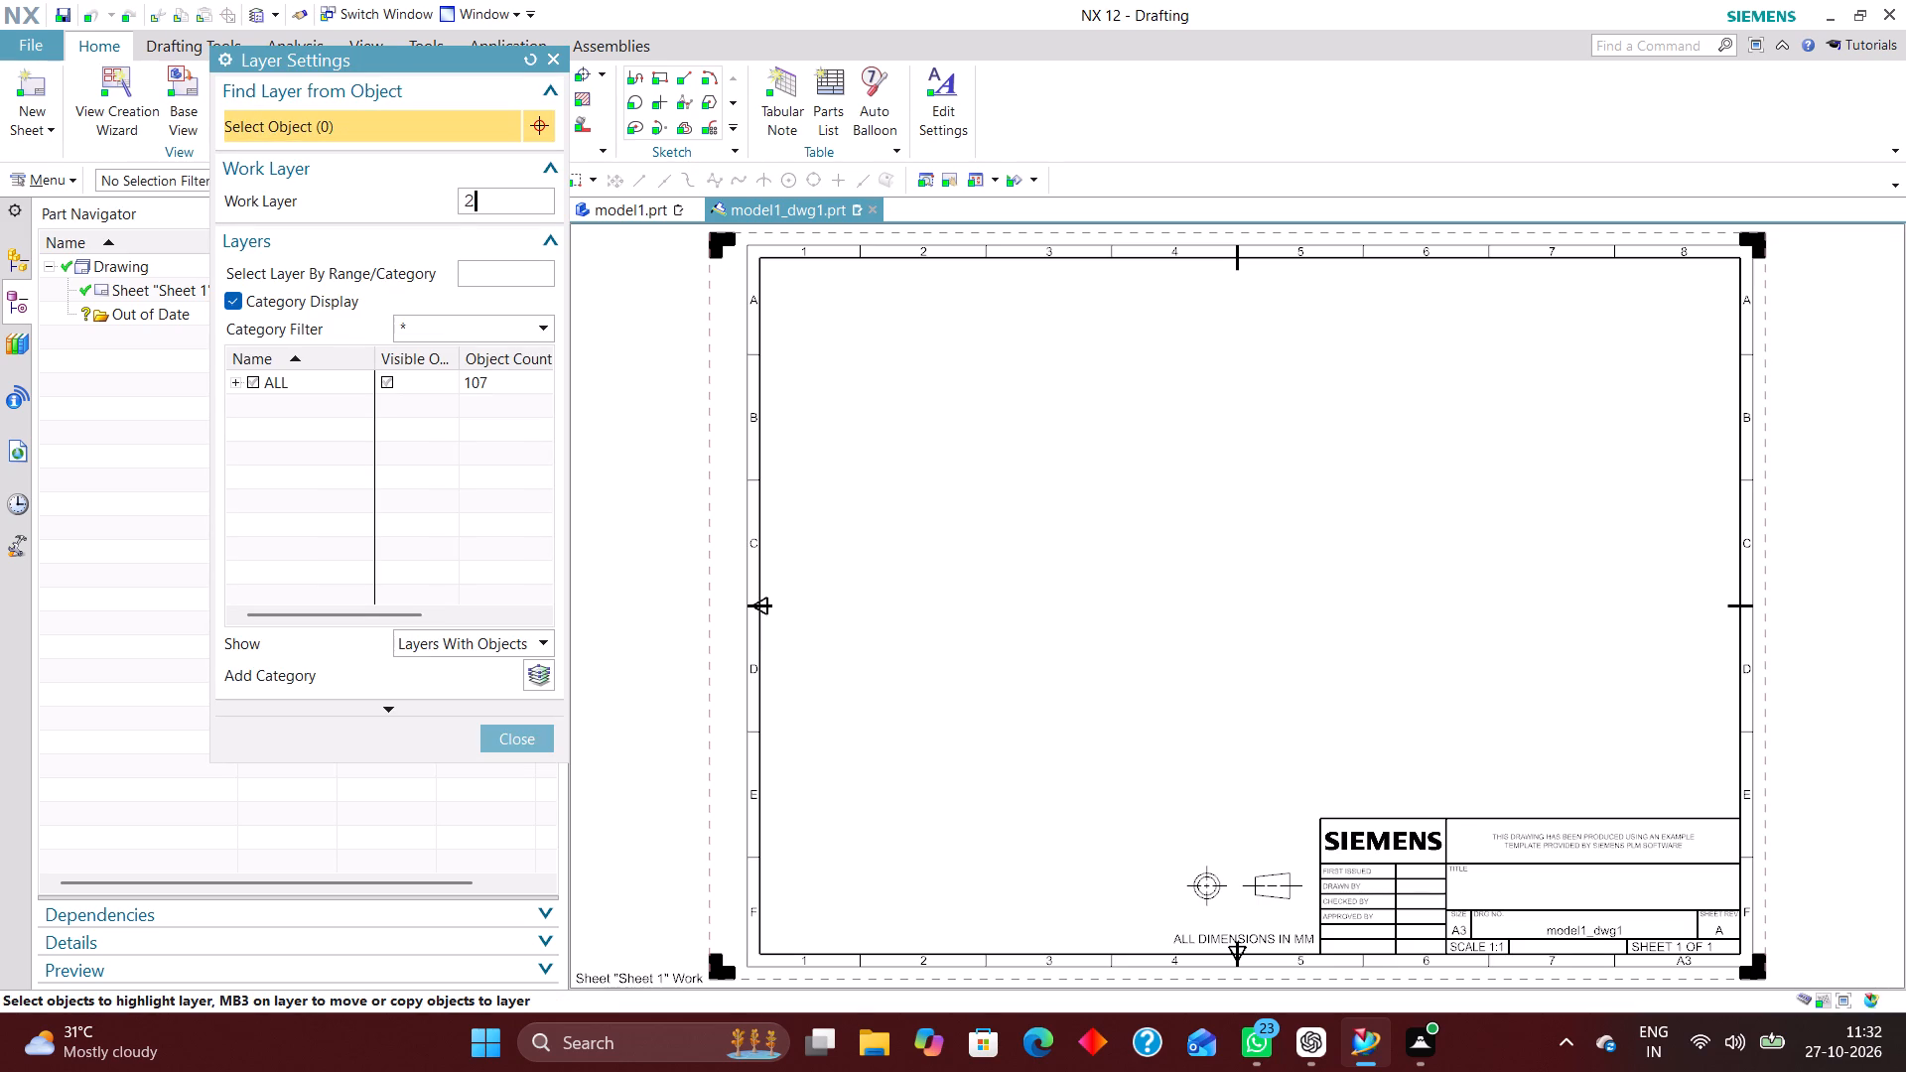
{"action": "left_click", "coordinate": [510, 746]}
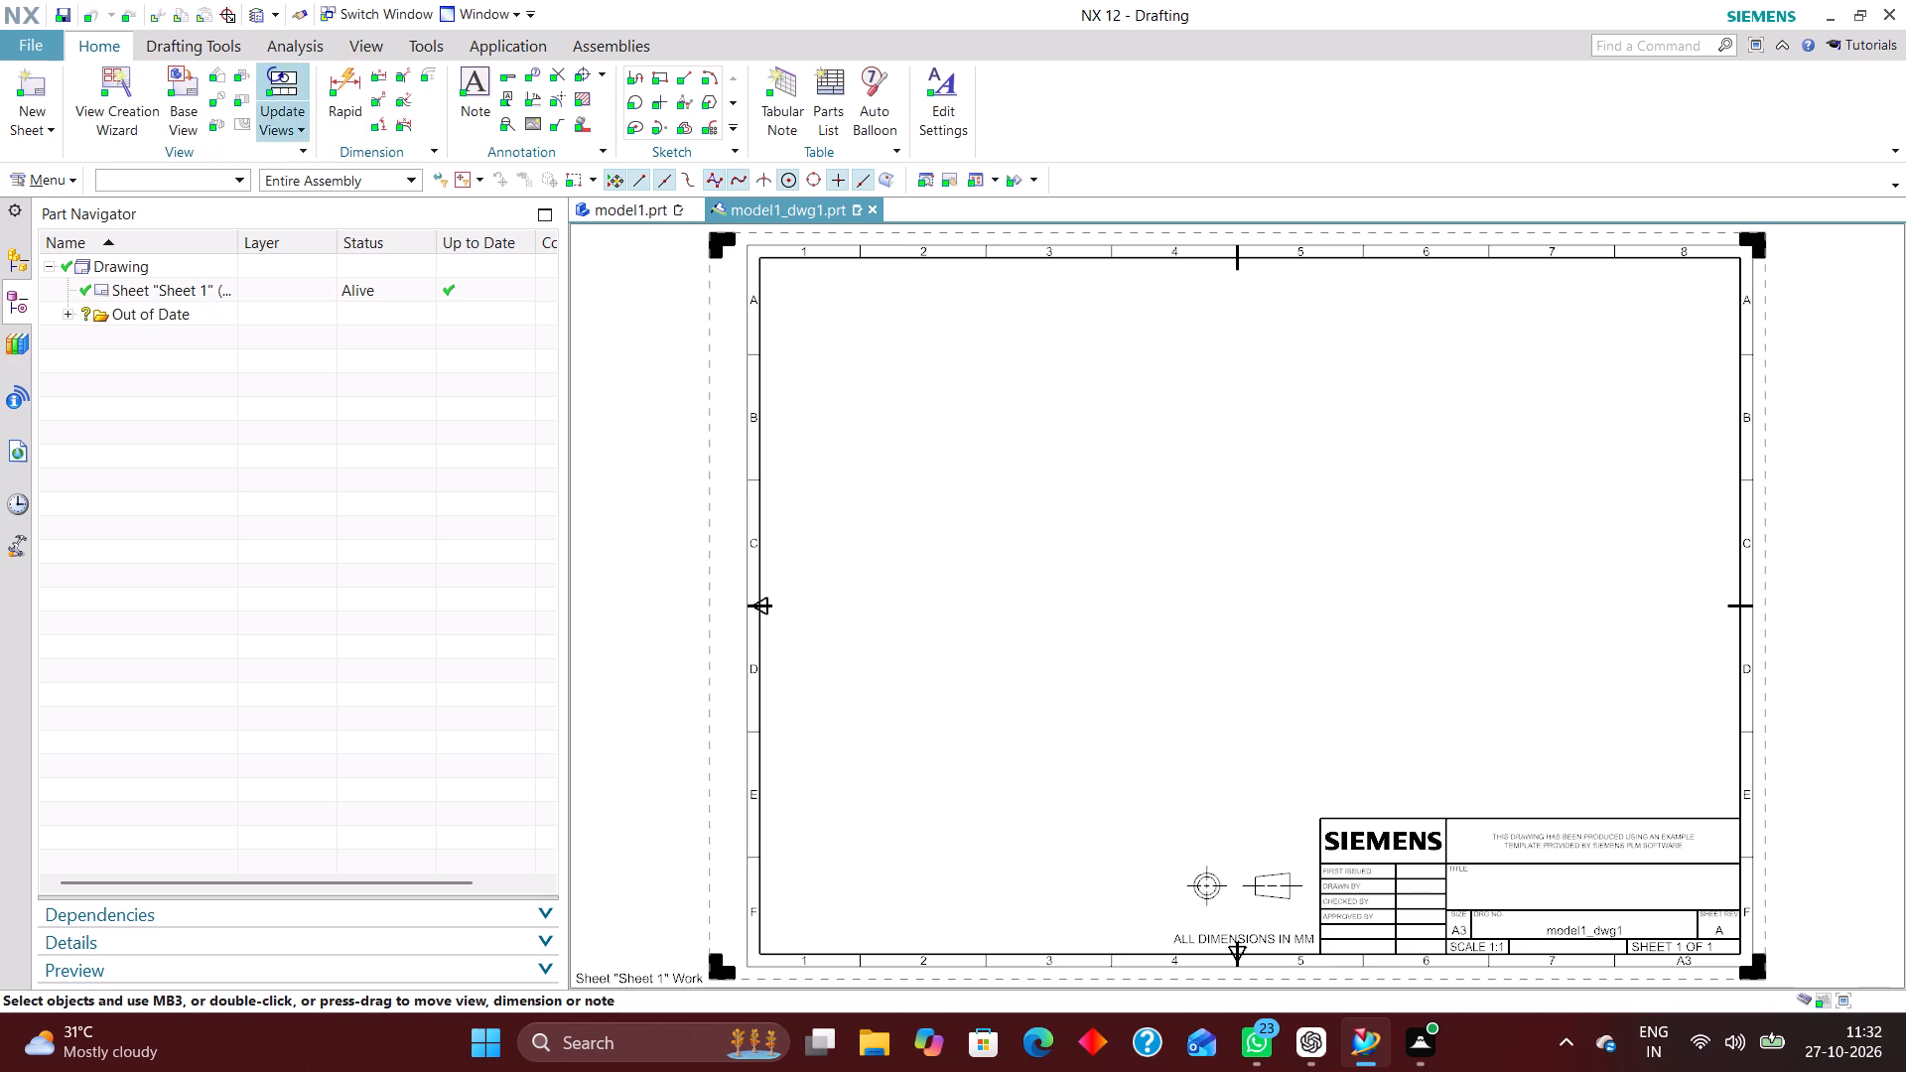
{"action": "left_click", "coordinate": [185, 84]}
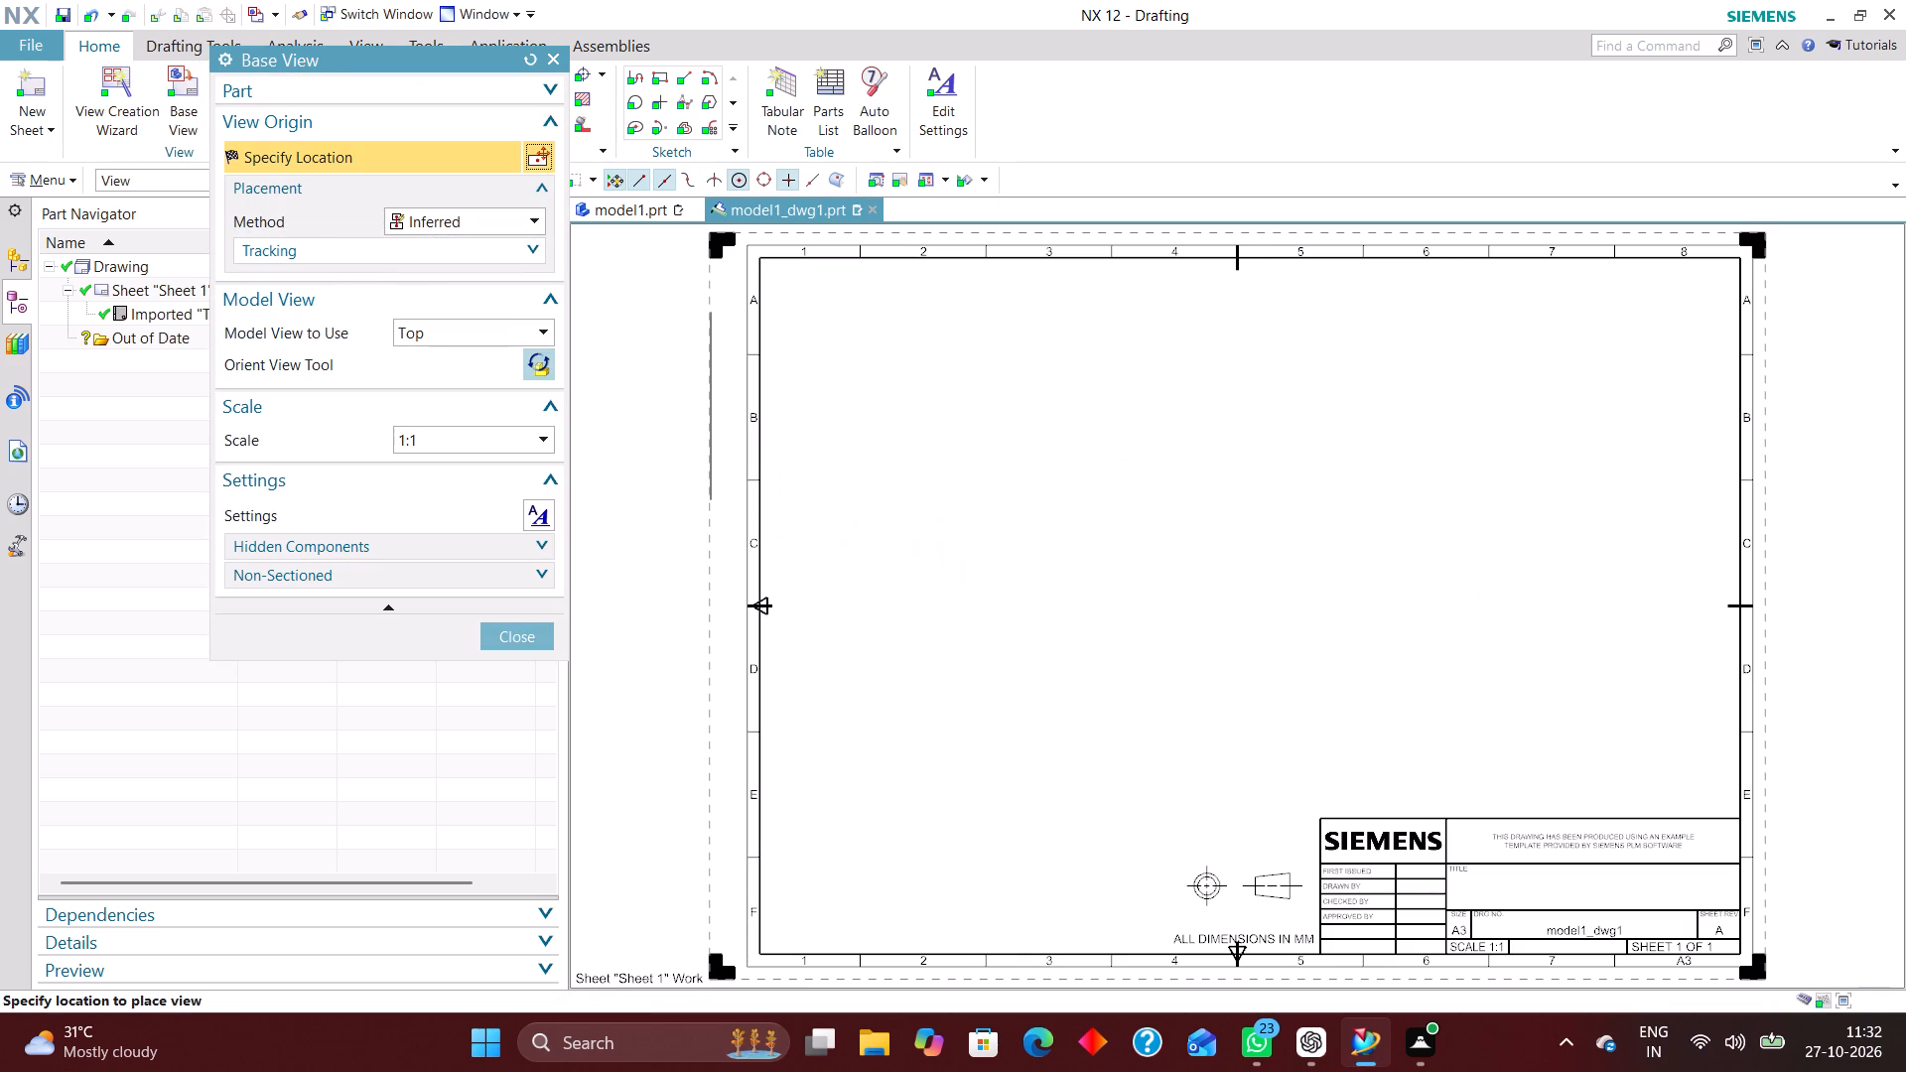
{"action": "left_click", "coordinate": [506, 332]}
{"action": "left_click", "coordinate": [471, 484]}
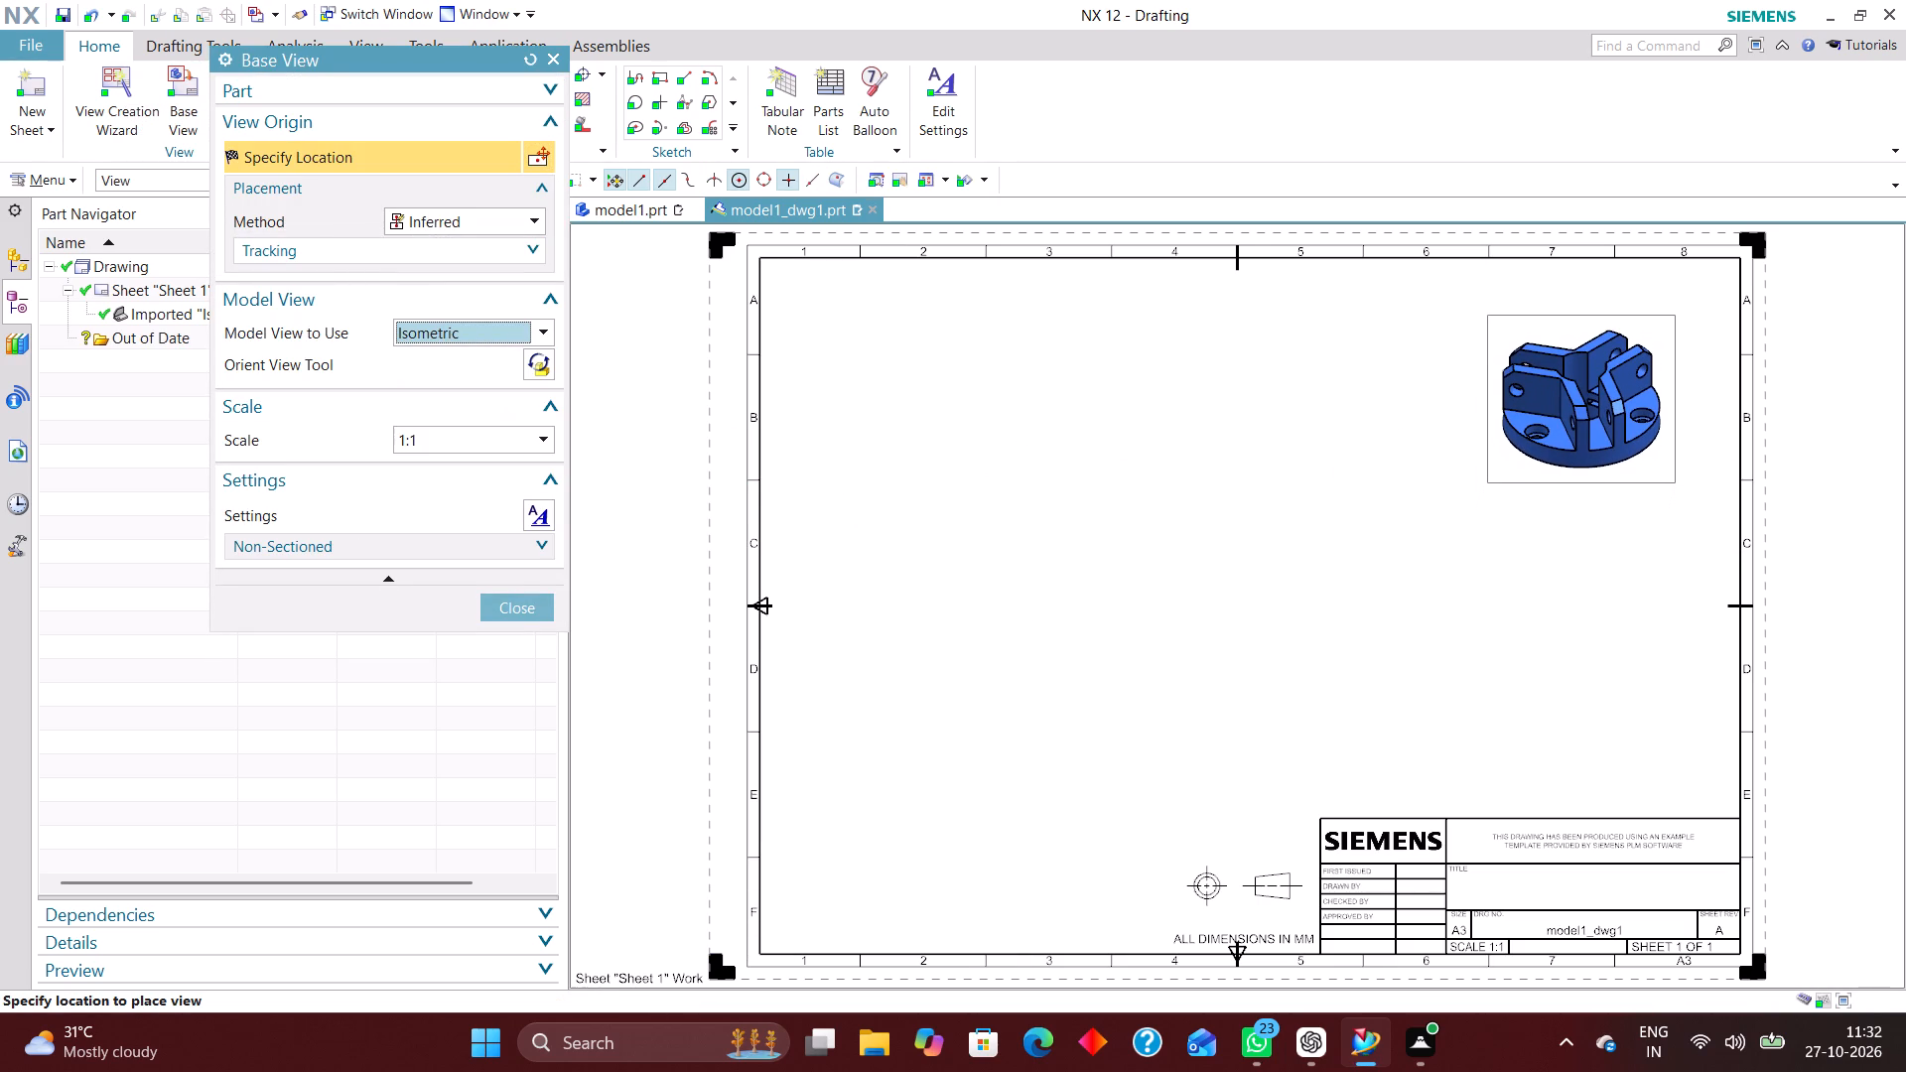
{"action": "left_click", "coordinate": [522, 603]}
Change Sheet 1 to A4 - 210 x 297 size with first-angle projection.
{"action": "right_click", "coordinate": [708, 631]}
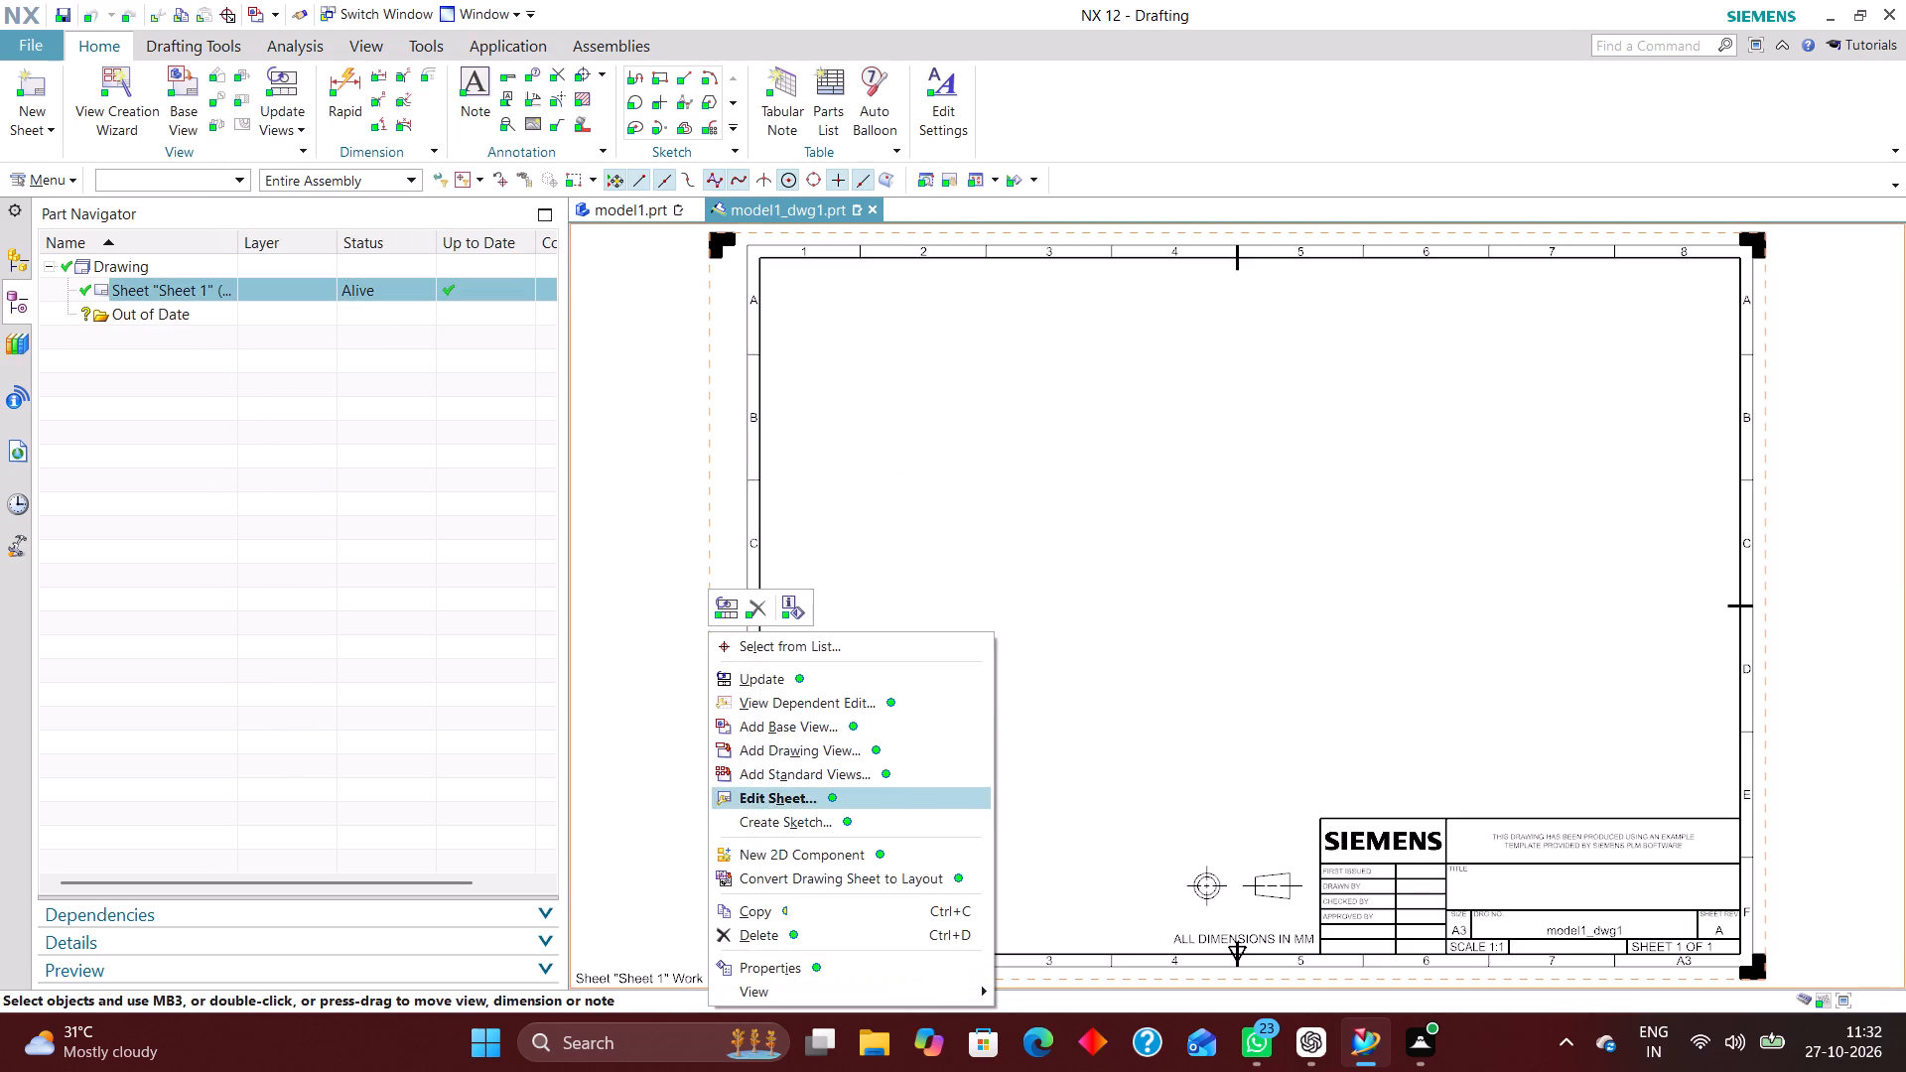
{"action": "left_click", "coordinate": [792, 796]}
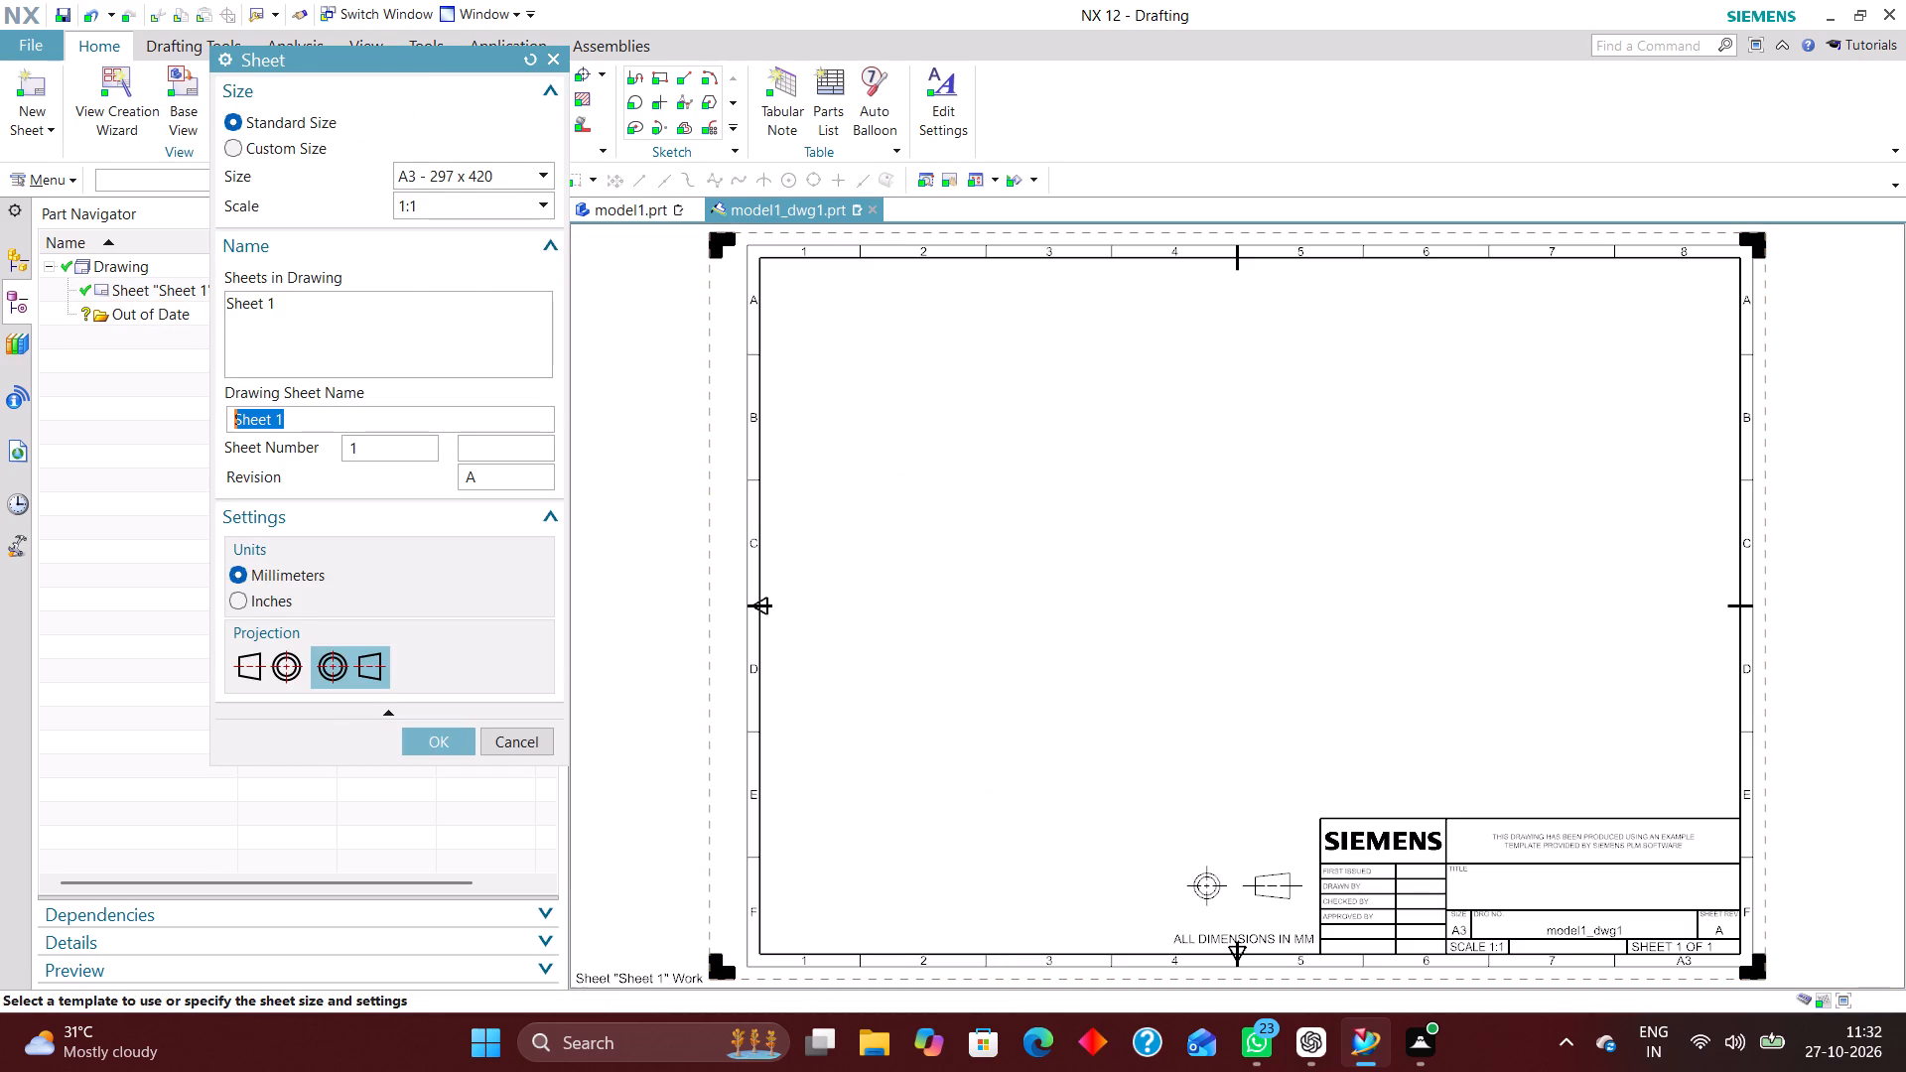
{"action": "left_click", "coordinate": [515, 176]}
{"action": "left_click", "coordinate": [477, 197]}
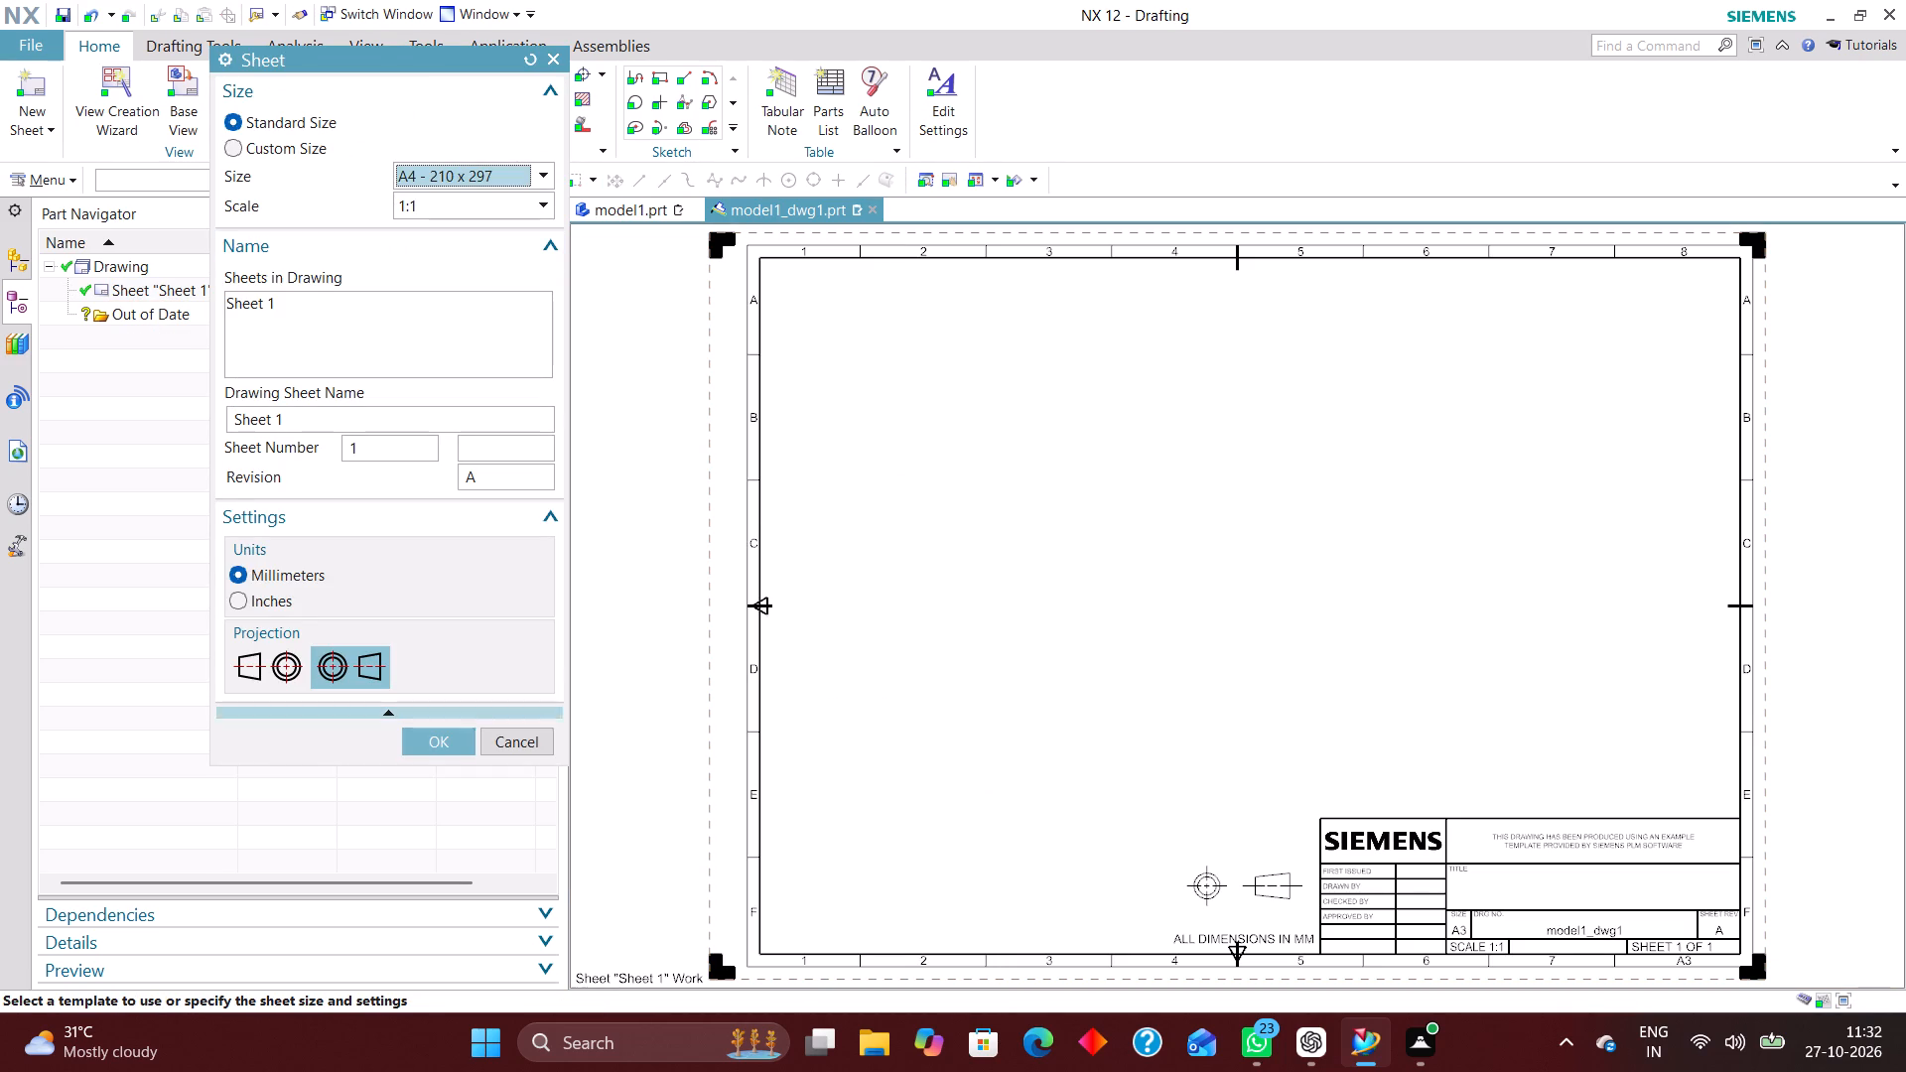
{"action": "left_click", "coordinate": [297, 660]}
{"action": "left_click", "coordinate": [446, 748]}
Place an Isometric base view of the fixture at 1:1 scale in the sheet's upper-right area, without projected views.
{"action": "left_click", "coordinate": [189, 79]}
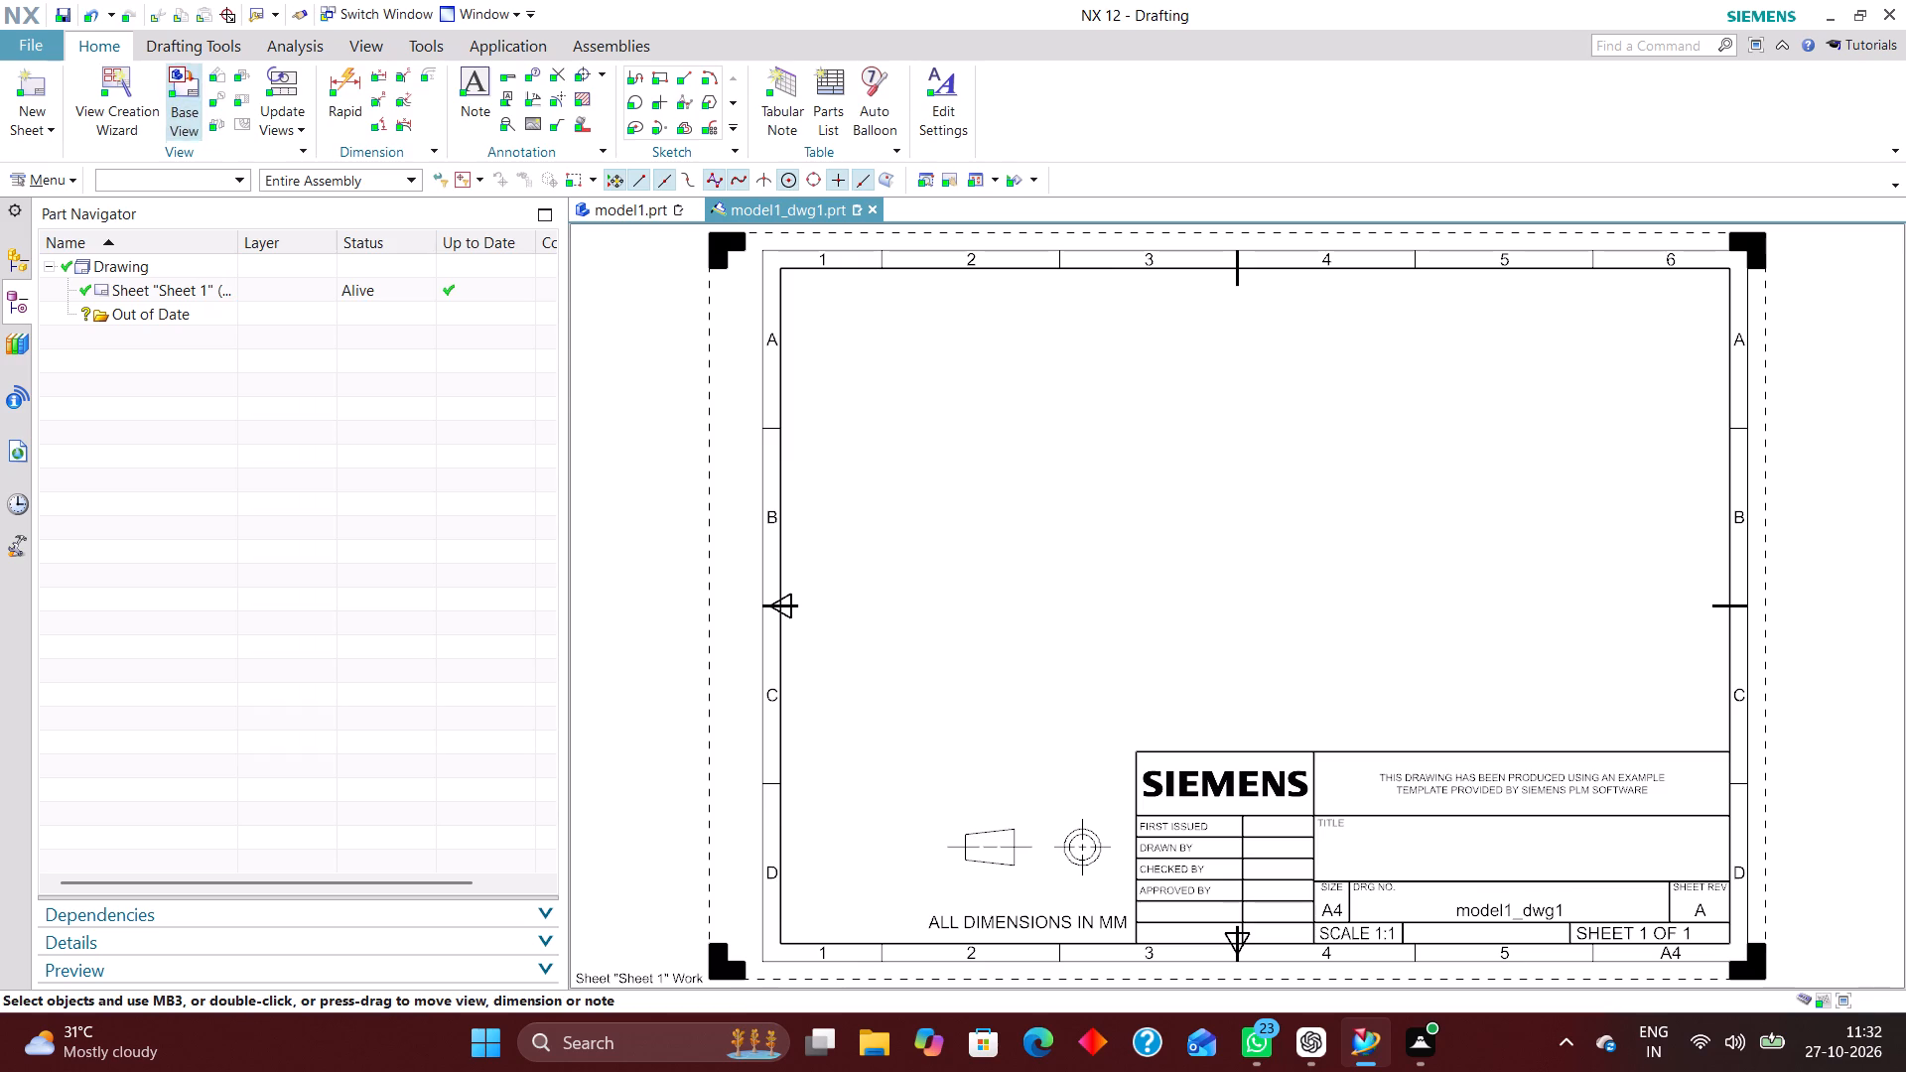
{"action": "left_click", "coordinate": [524, 324]}
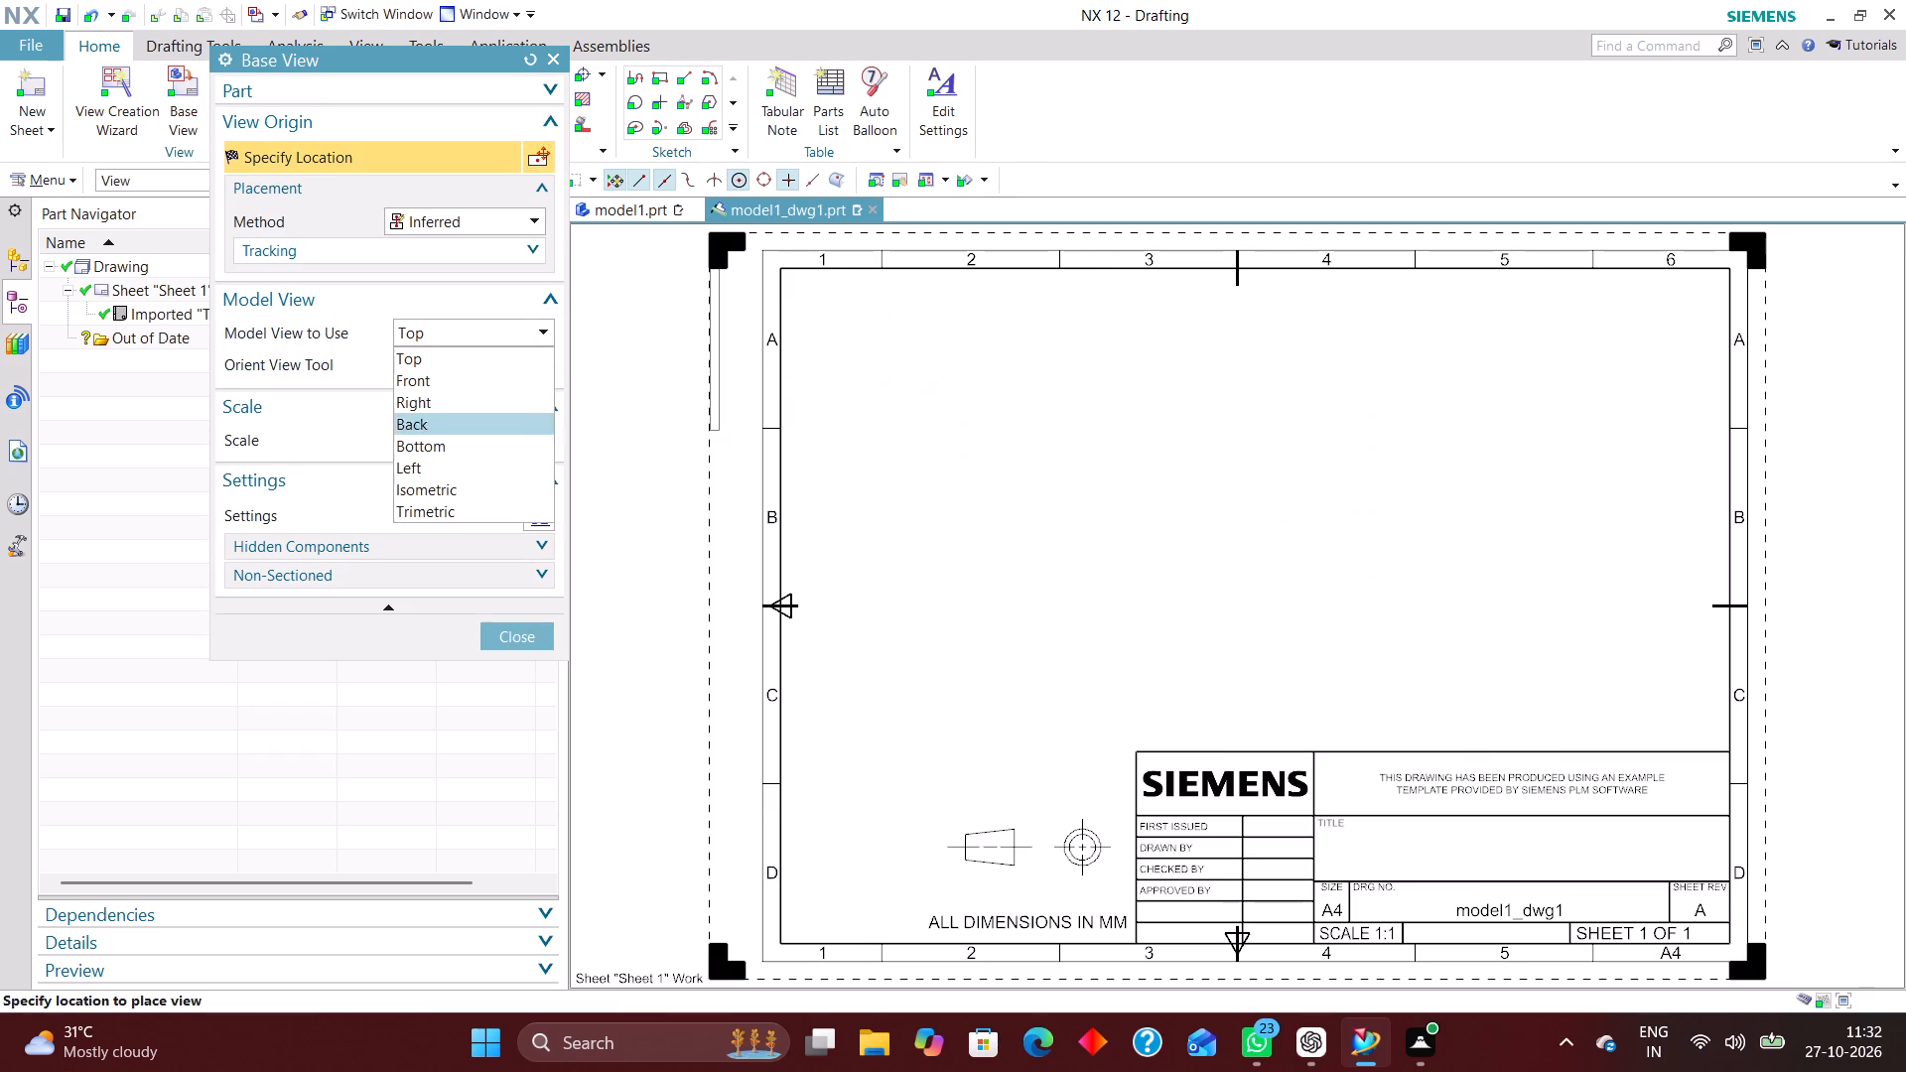
{"action": "left_click", "coordinate": [456, 494]}
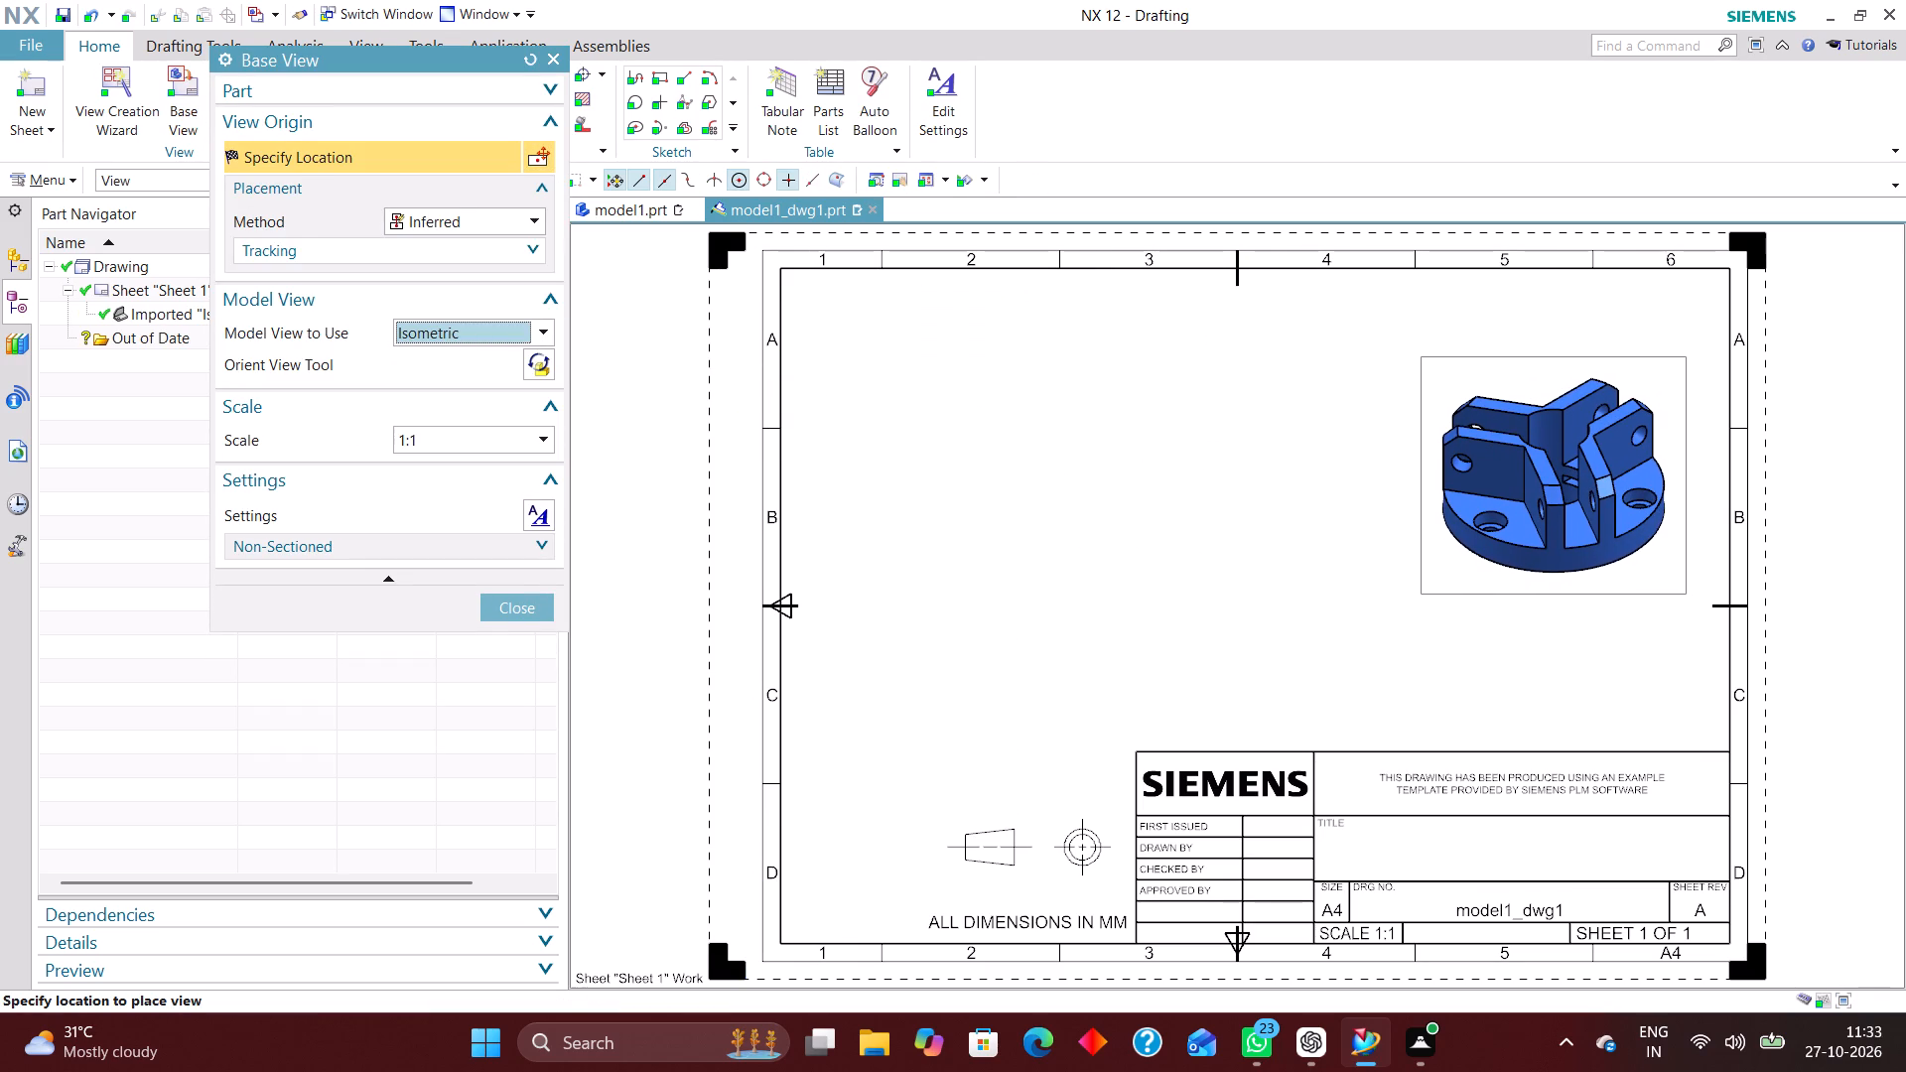
{"action": "left_click", "coordinate": [1559, 460]}
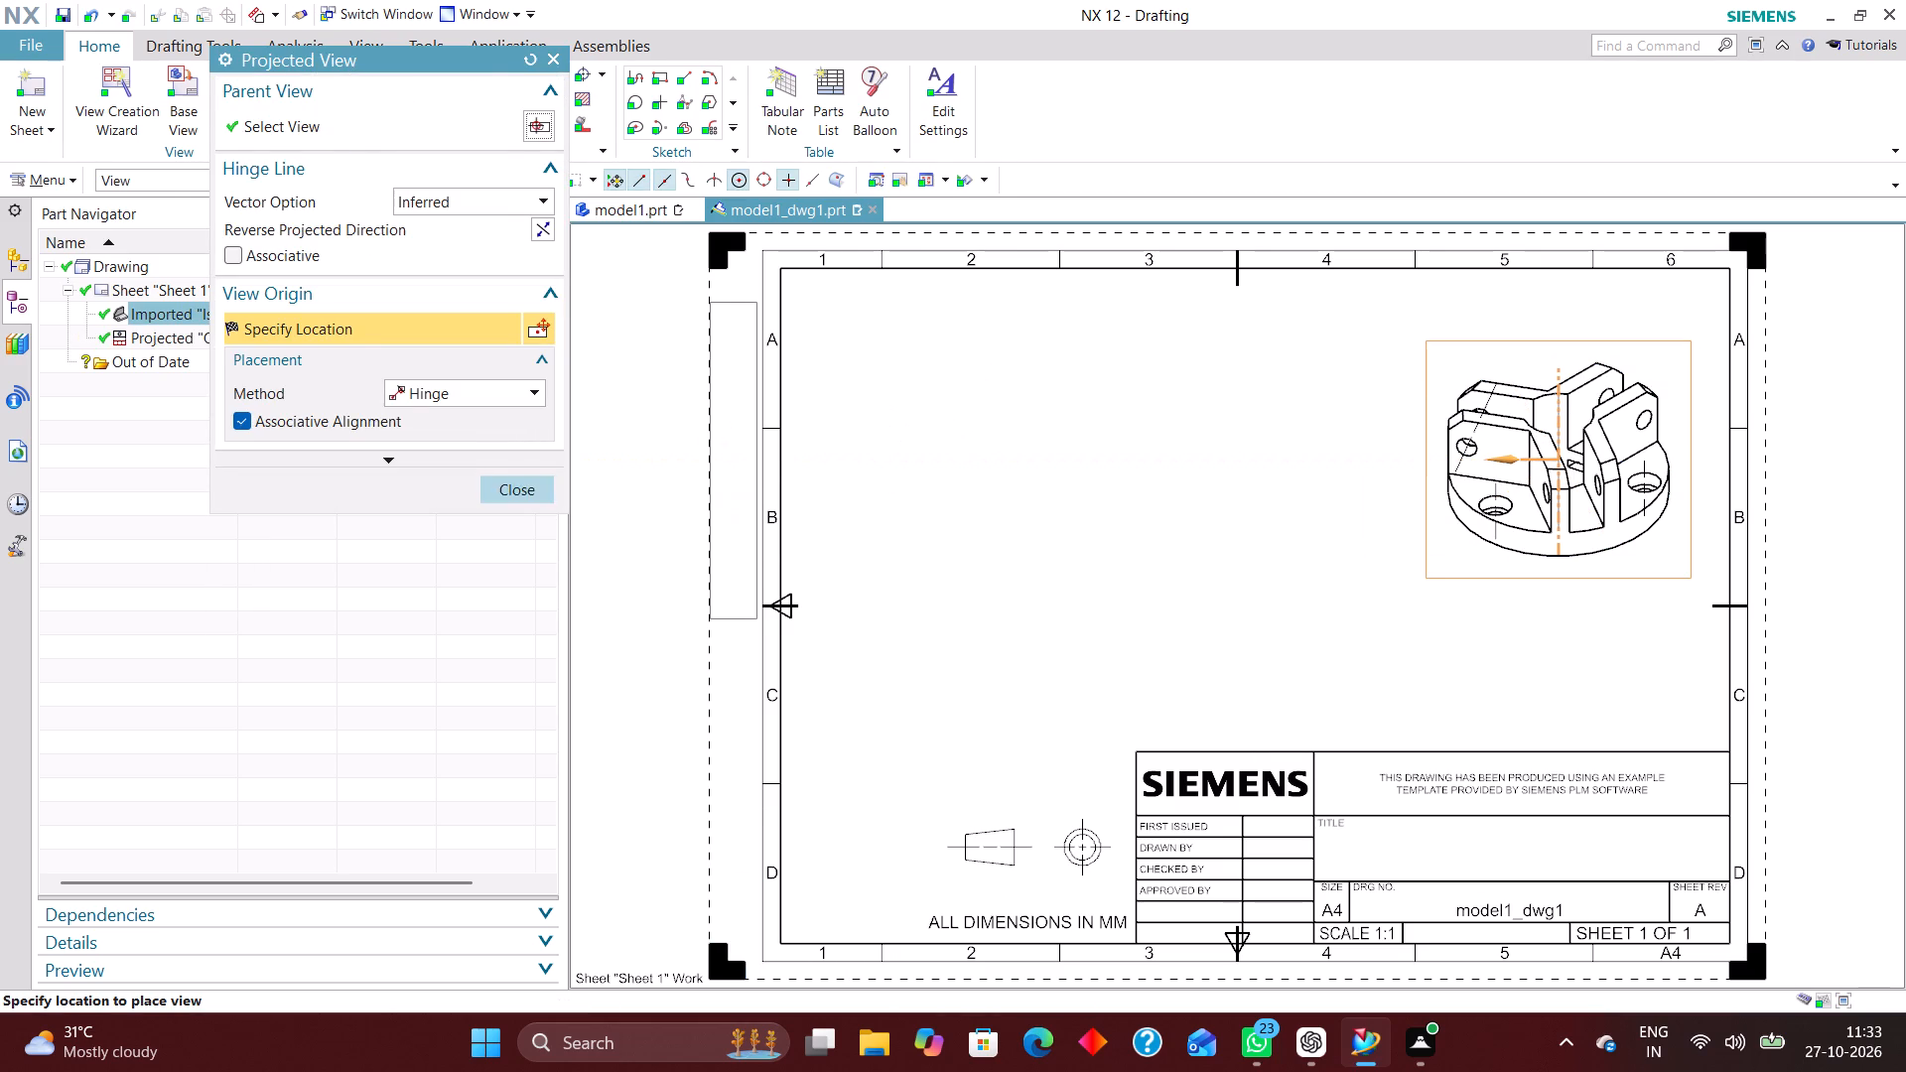
{"action": "left_click", "coordinate": [516, 483]}
Place a Top base view of the fixture at 1:1 scale in the sheet's upper-left area, level with the isometric view.
{"action": "scroll", "coordinate": [1411, 462], "scroll_direction": "up", "scroll_amount": 2}
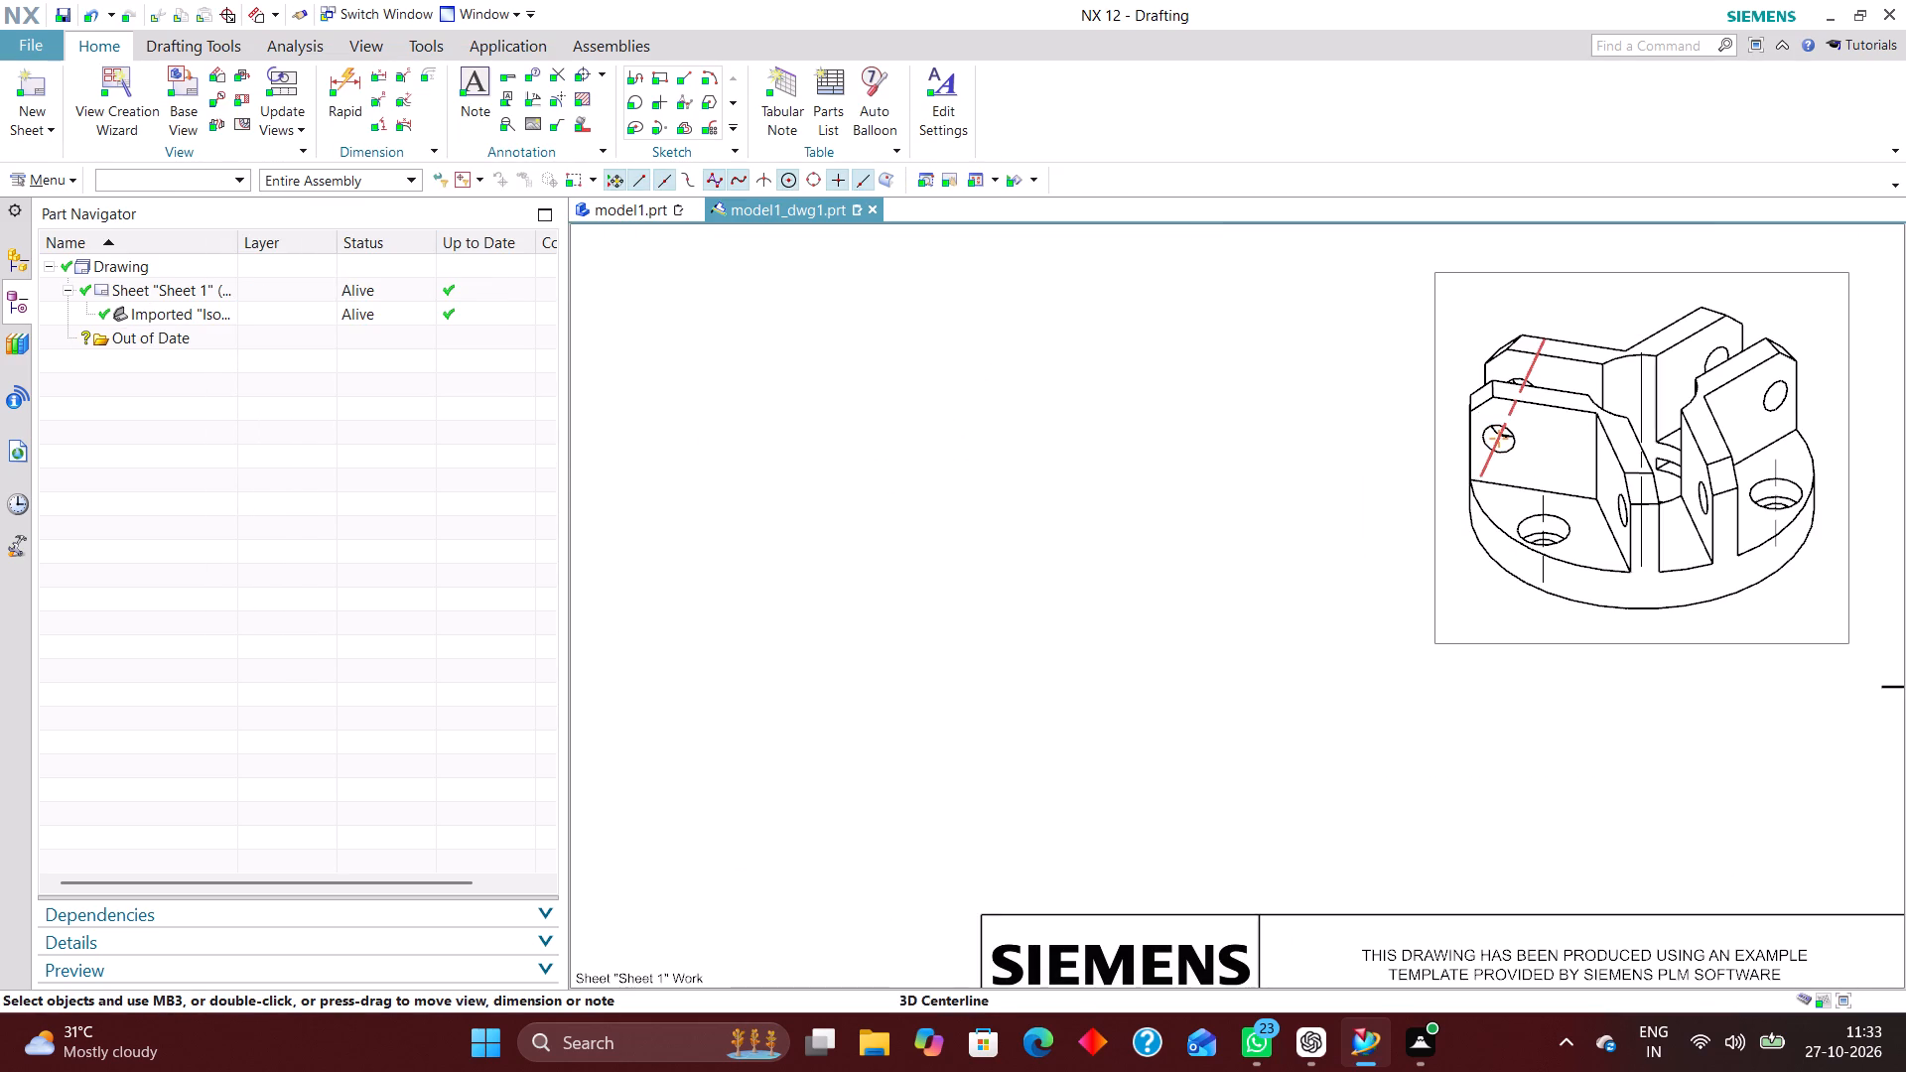
{"action": "right_click_drag", "start_coordinate": [1487, 454], "coordinate": [1482, 517]}
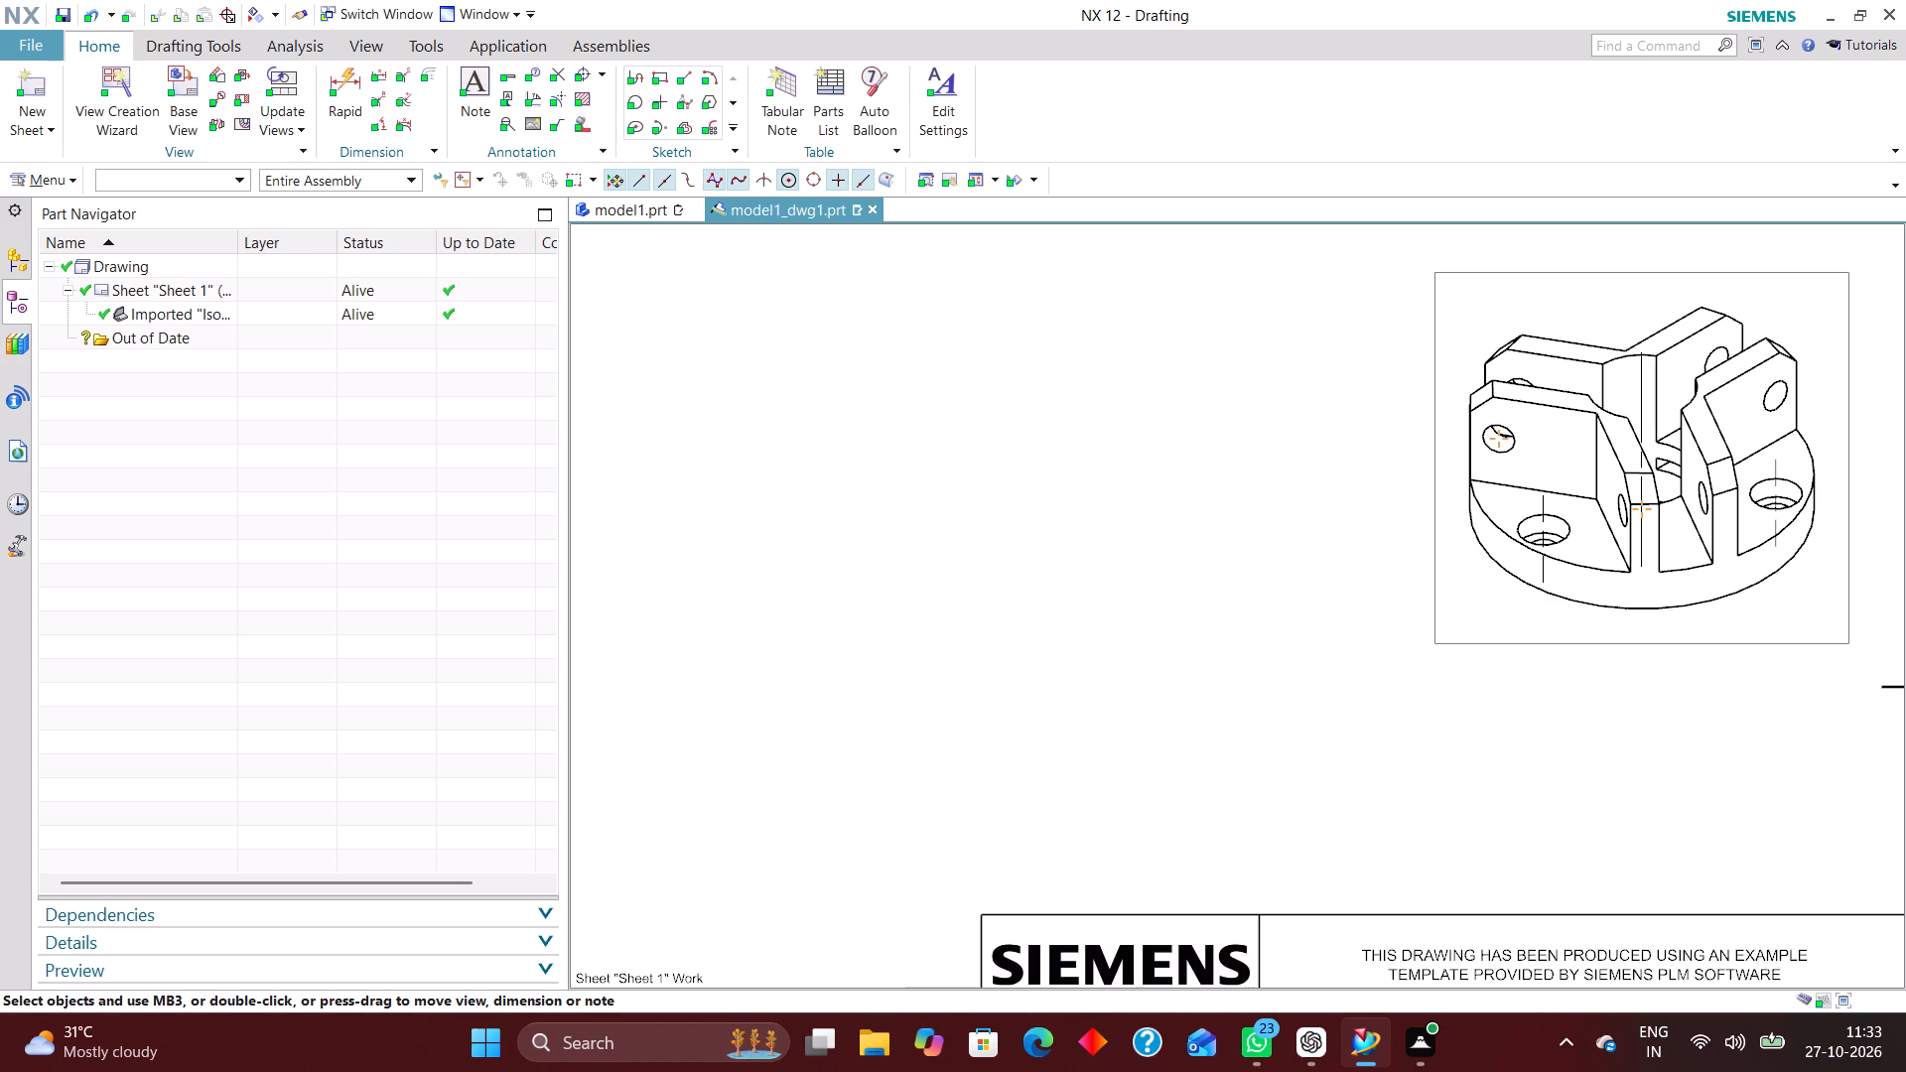
{"action": "scroll", "coordinate": [1499, 526], "scroll_direction": "down", "scroll_amount": 3}
{"action": "scroll", "coordinate": [1192, 506], "scroll_direction": "down", "scroll_amount": 1}
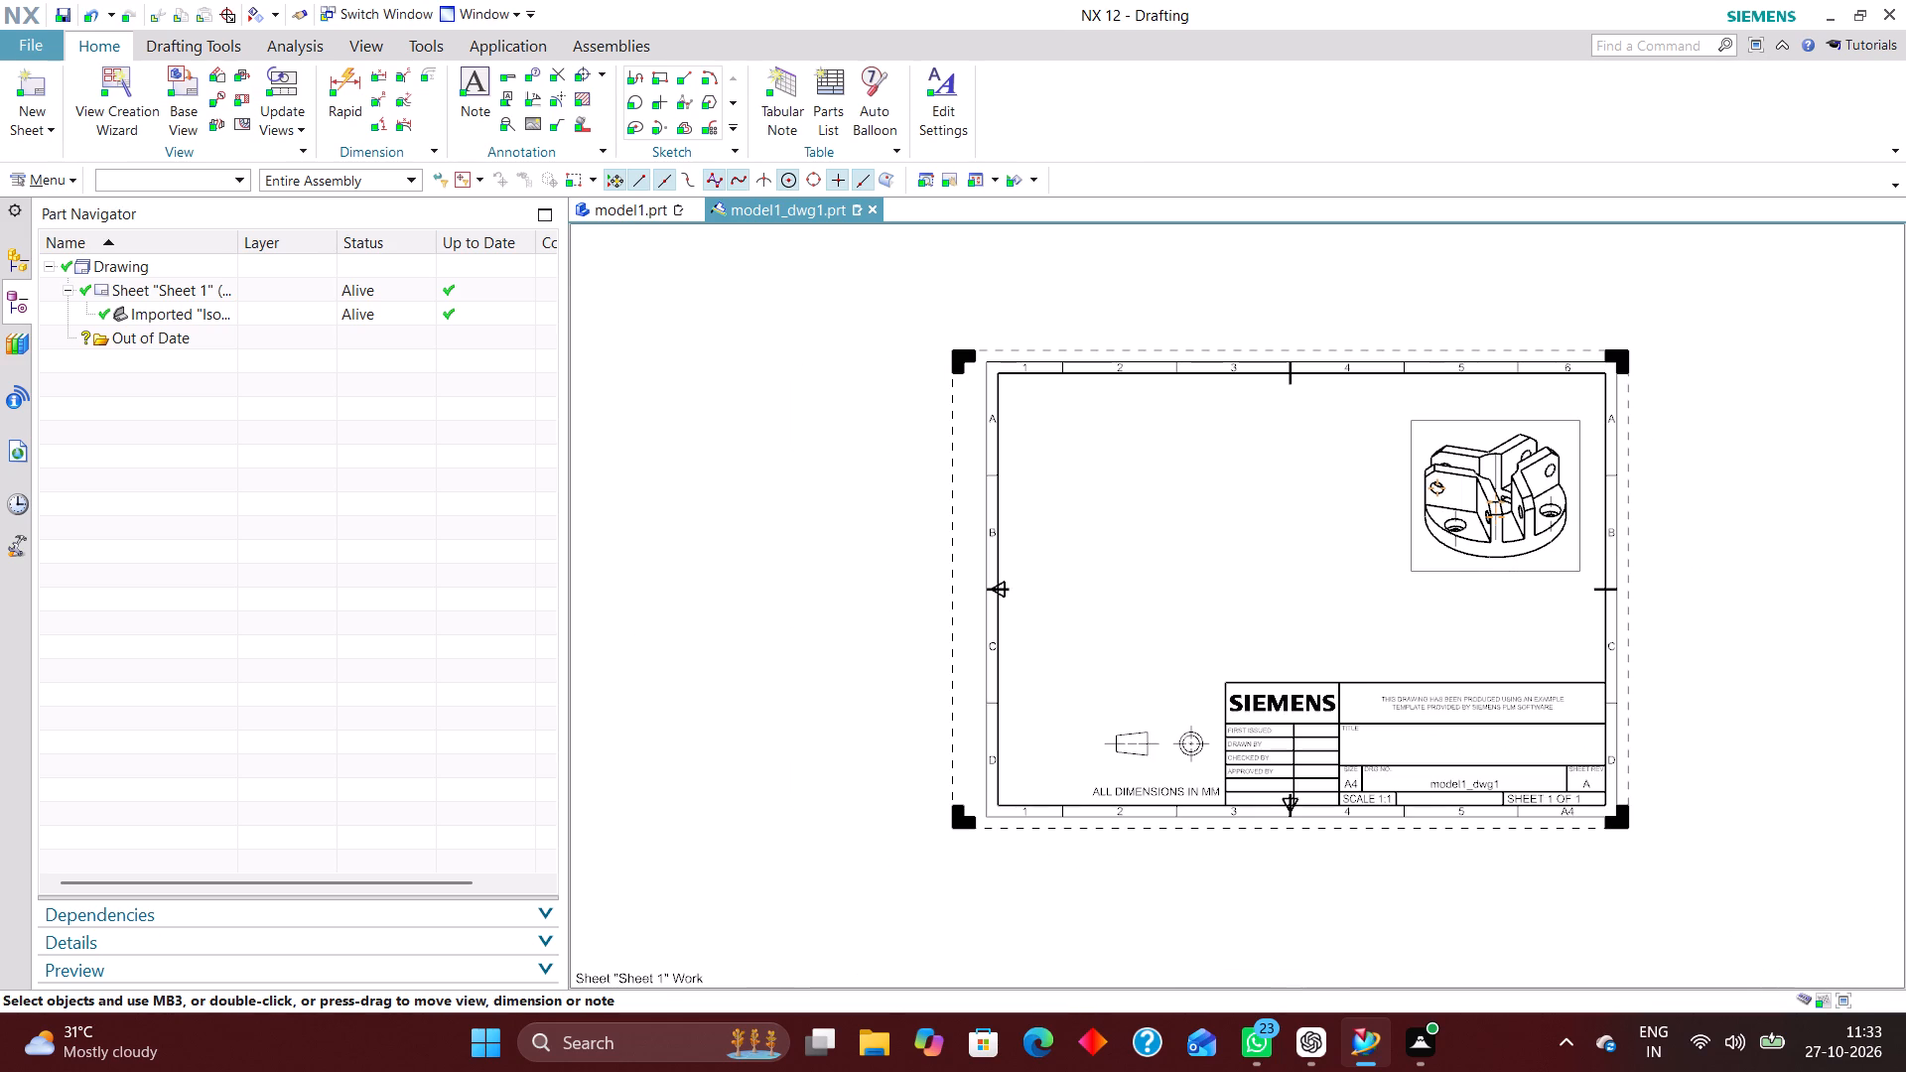
{"action": "right_click_drag", "start_coordinate": [1365, 423], "coordinate": [1269, 576]}
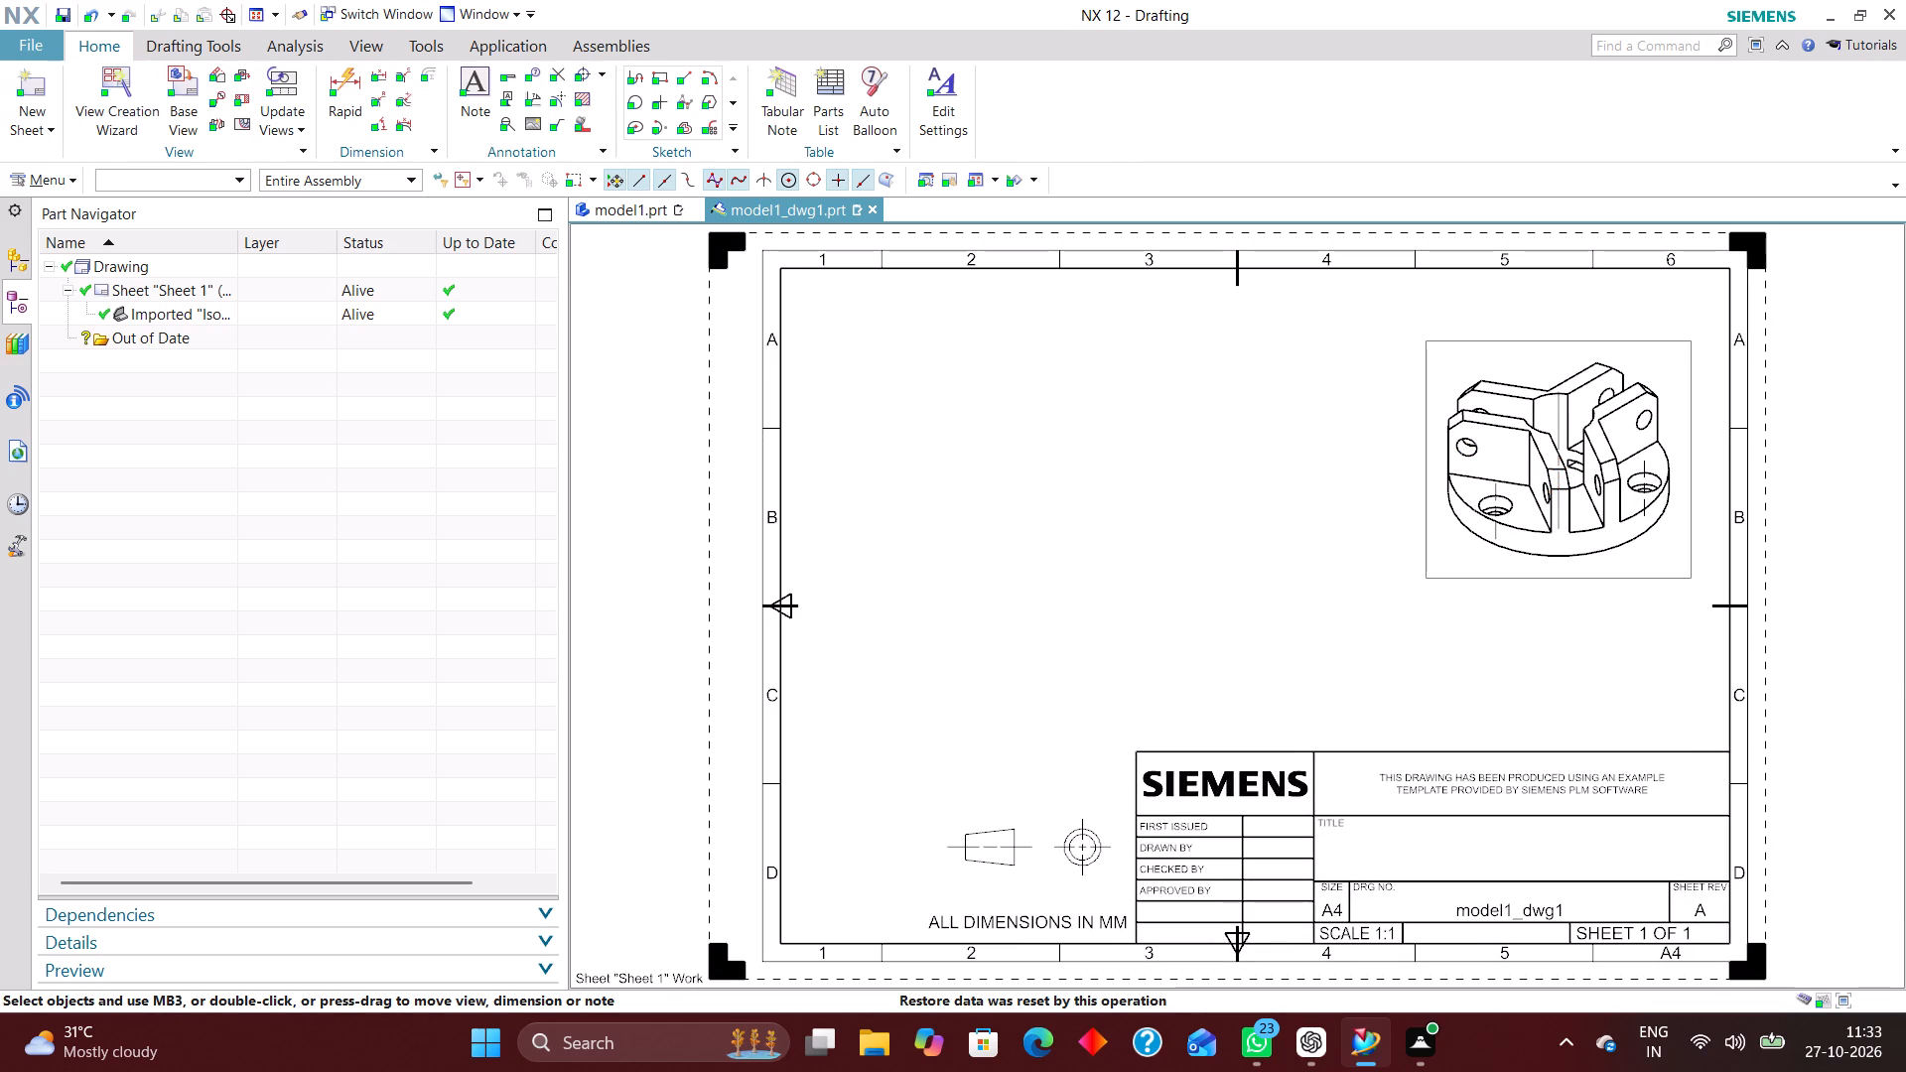
{"action": "left_click", "coordinate": [183, 93]}
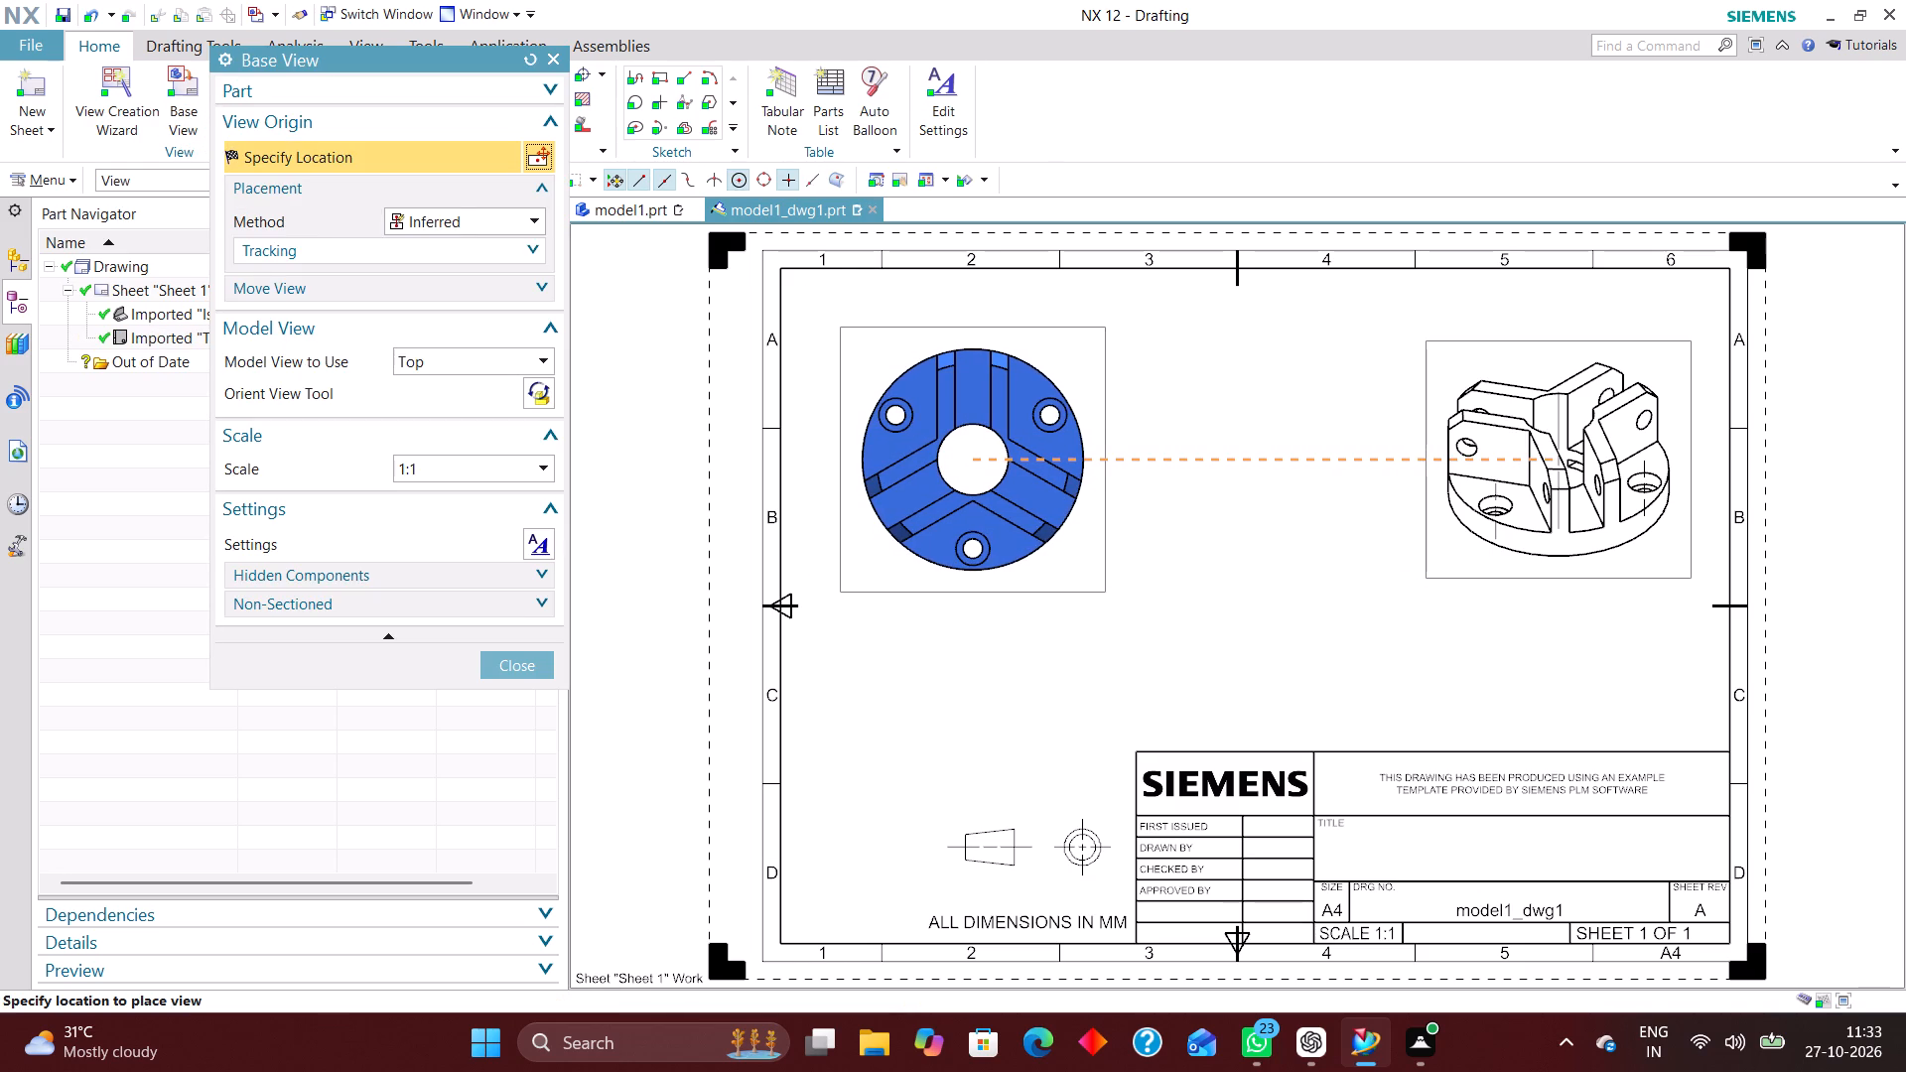
{"action": "left_click", "coordinate": [952, 442]}
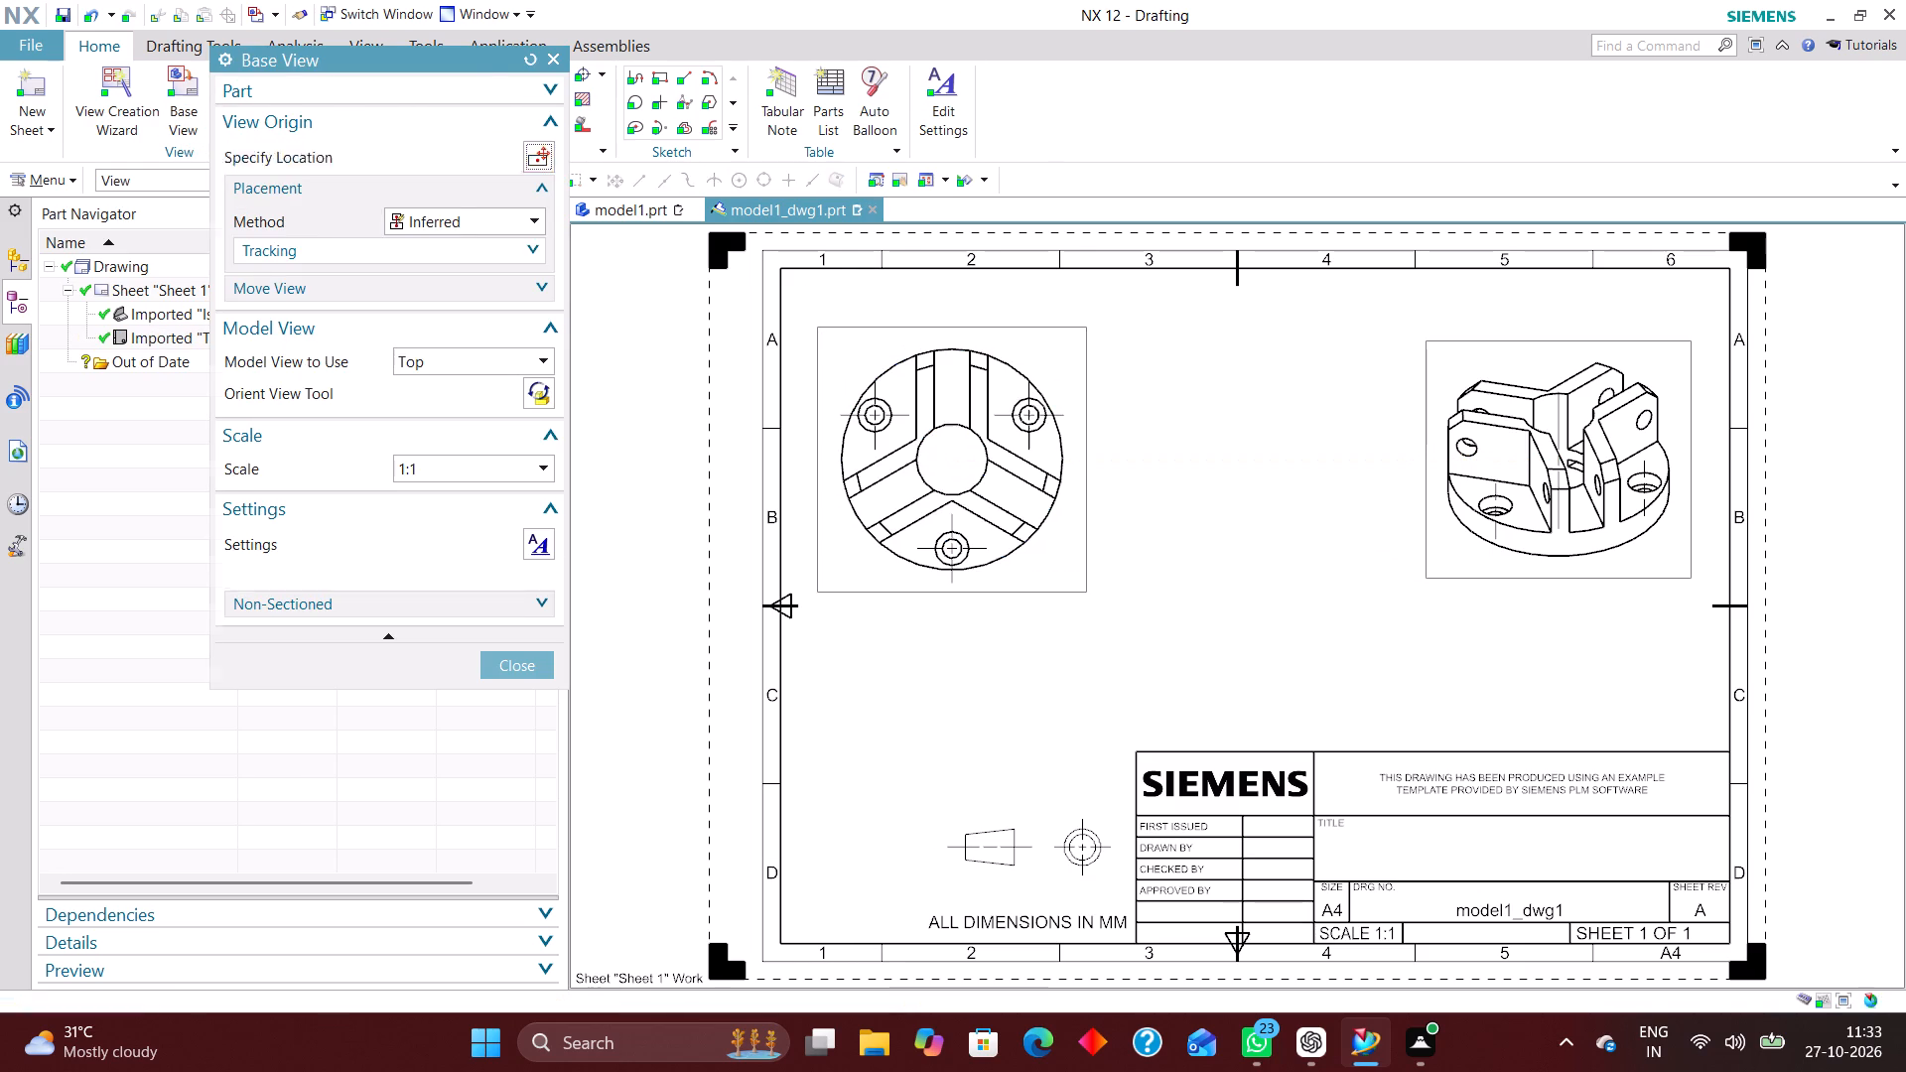
{"action": "left_click", "coordinate": [525, 491]}
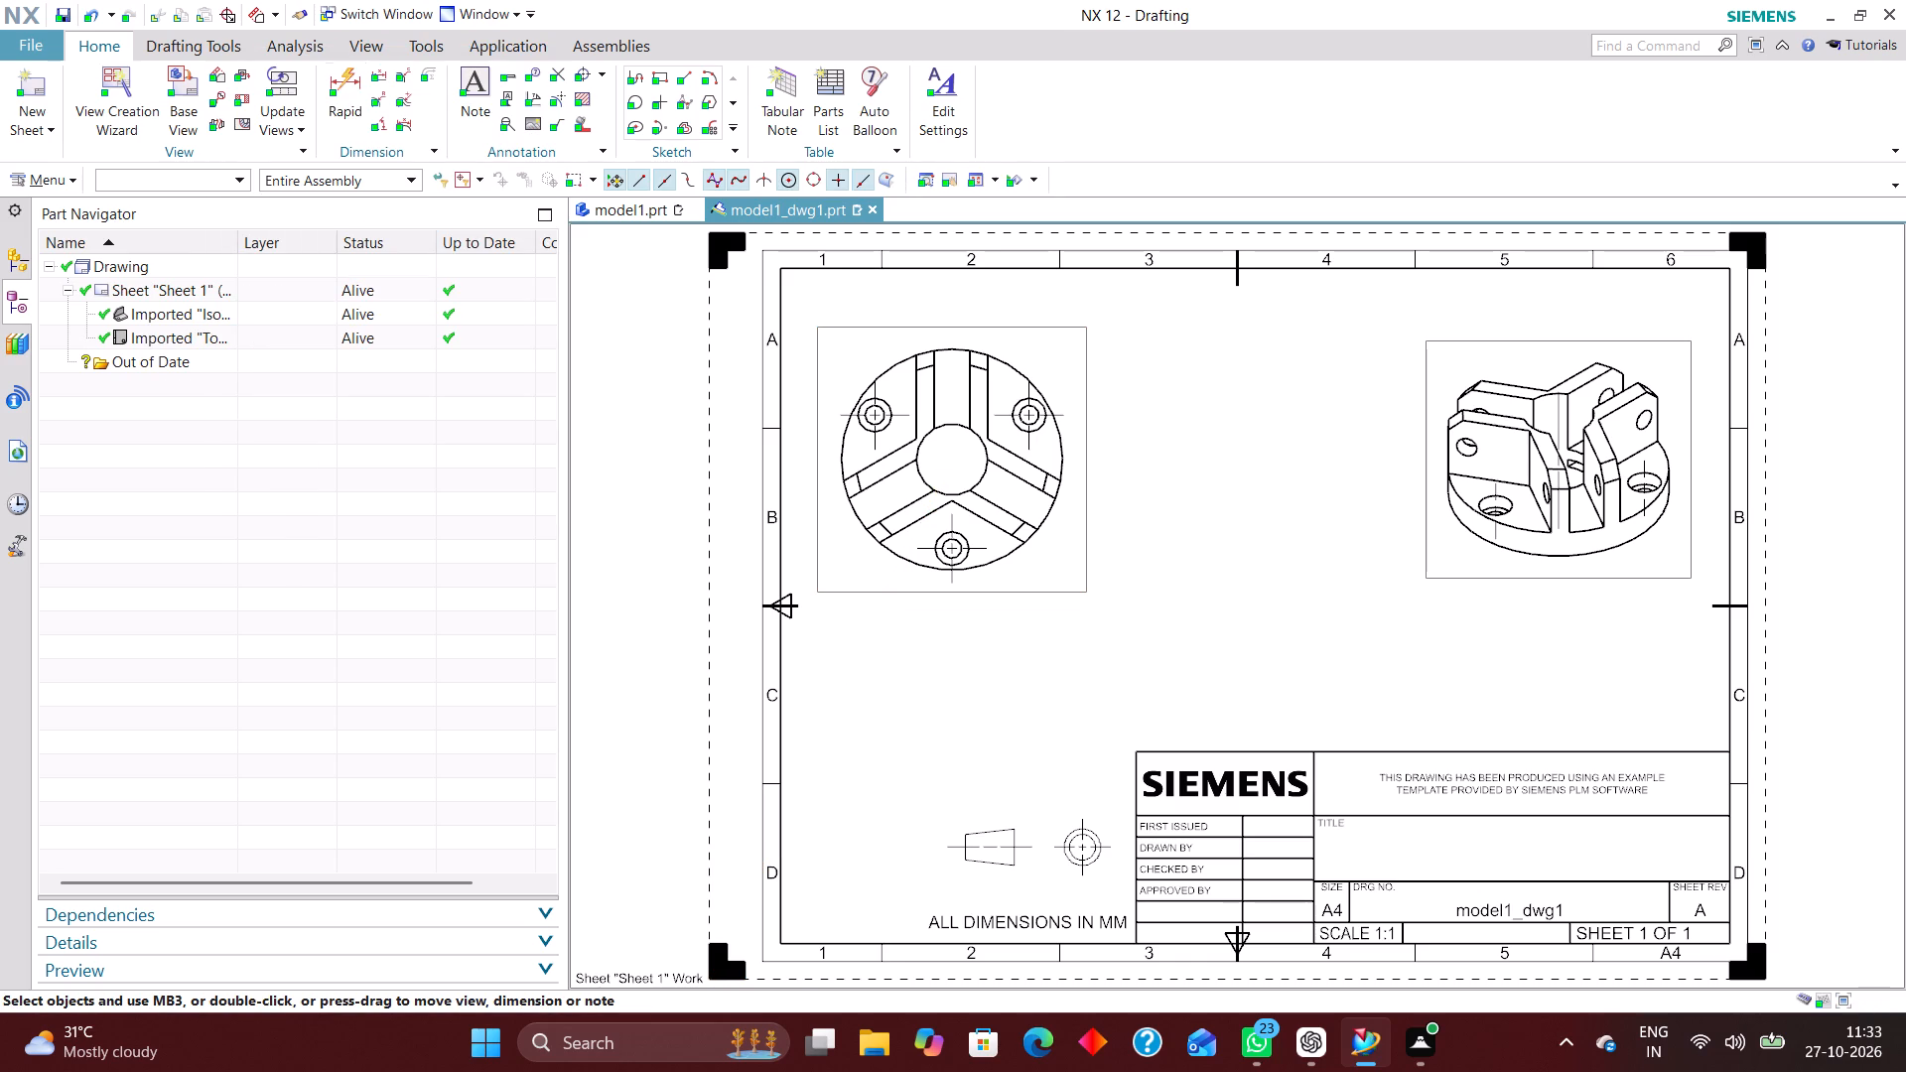
Sketch a vertical section line on the top view, passing near its centre and extending beyond the outer circle at both ends.
{"action": "left_click", "coordinate": [247, 72]}
{"action": "left_click", "coordinate": [1065, 331]}
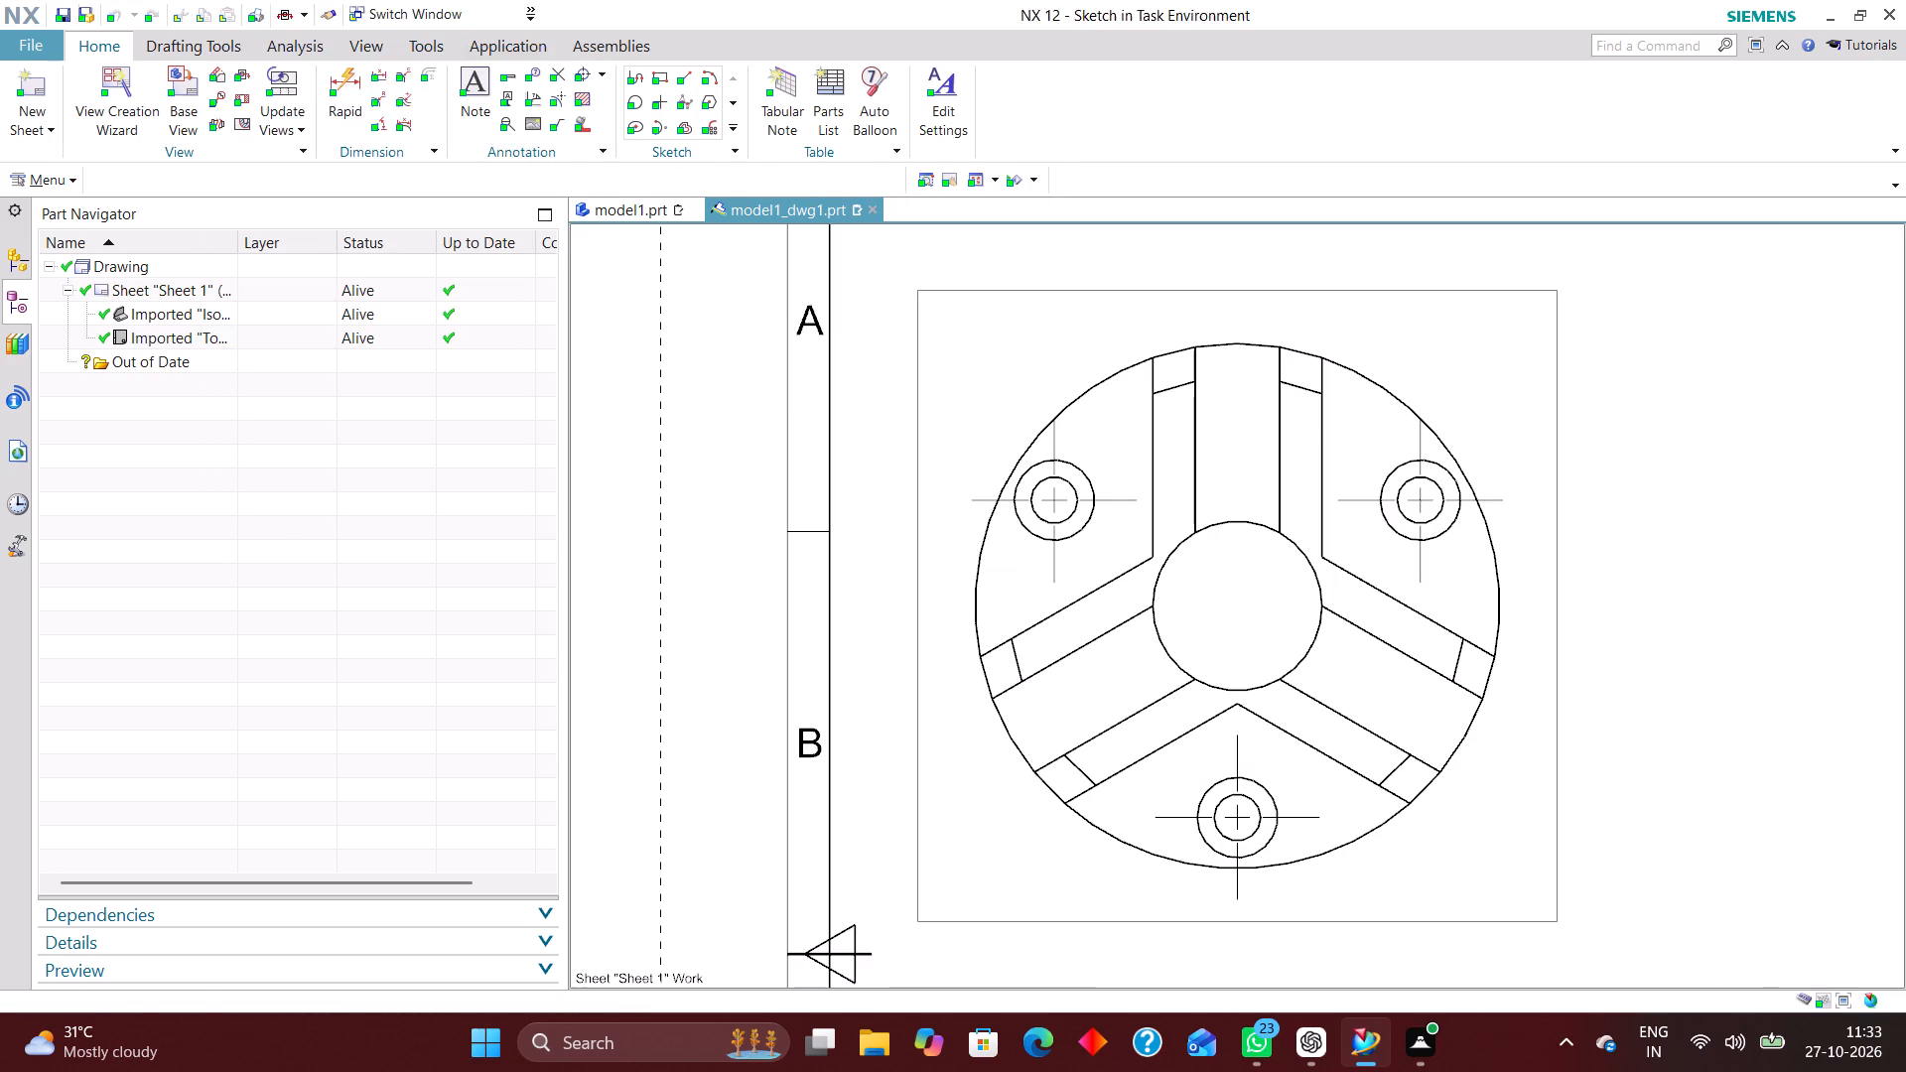
{"action": "scroll", "coordinate": [955, 554], "scroll_direction": "down", "scroll_amount": 2}
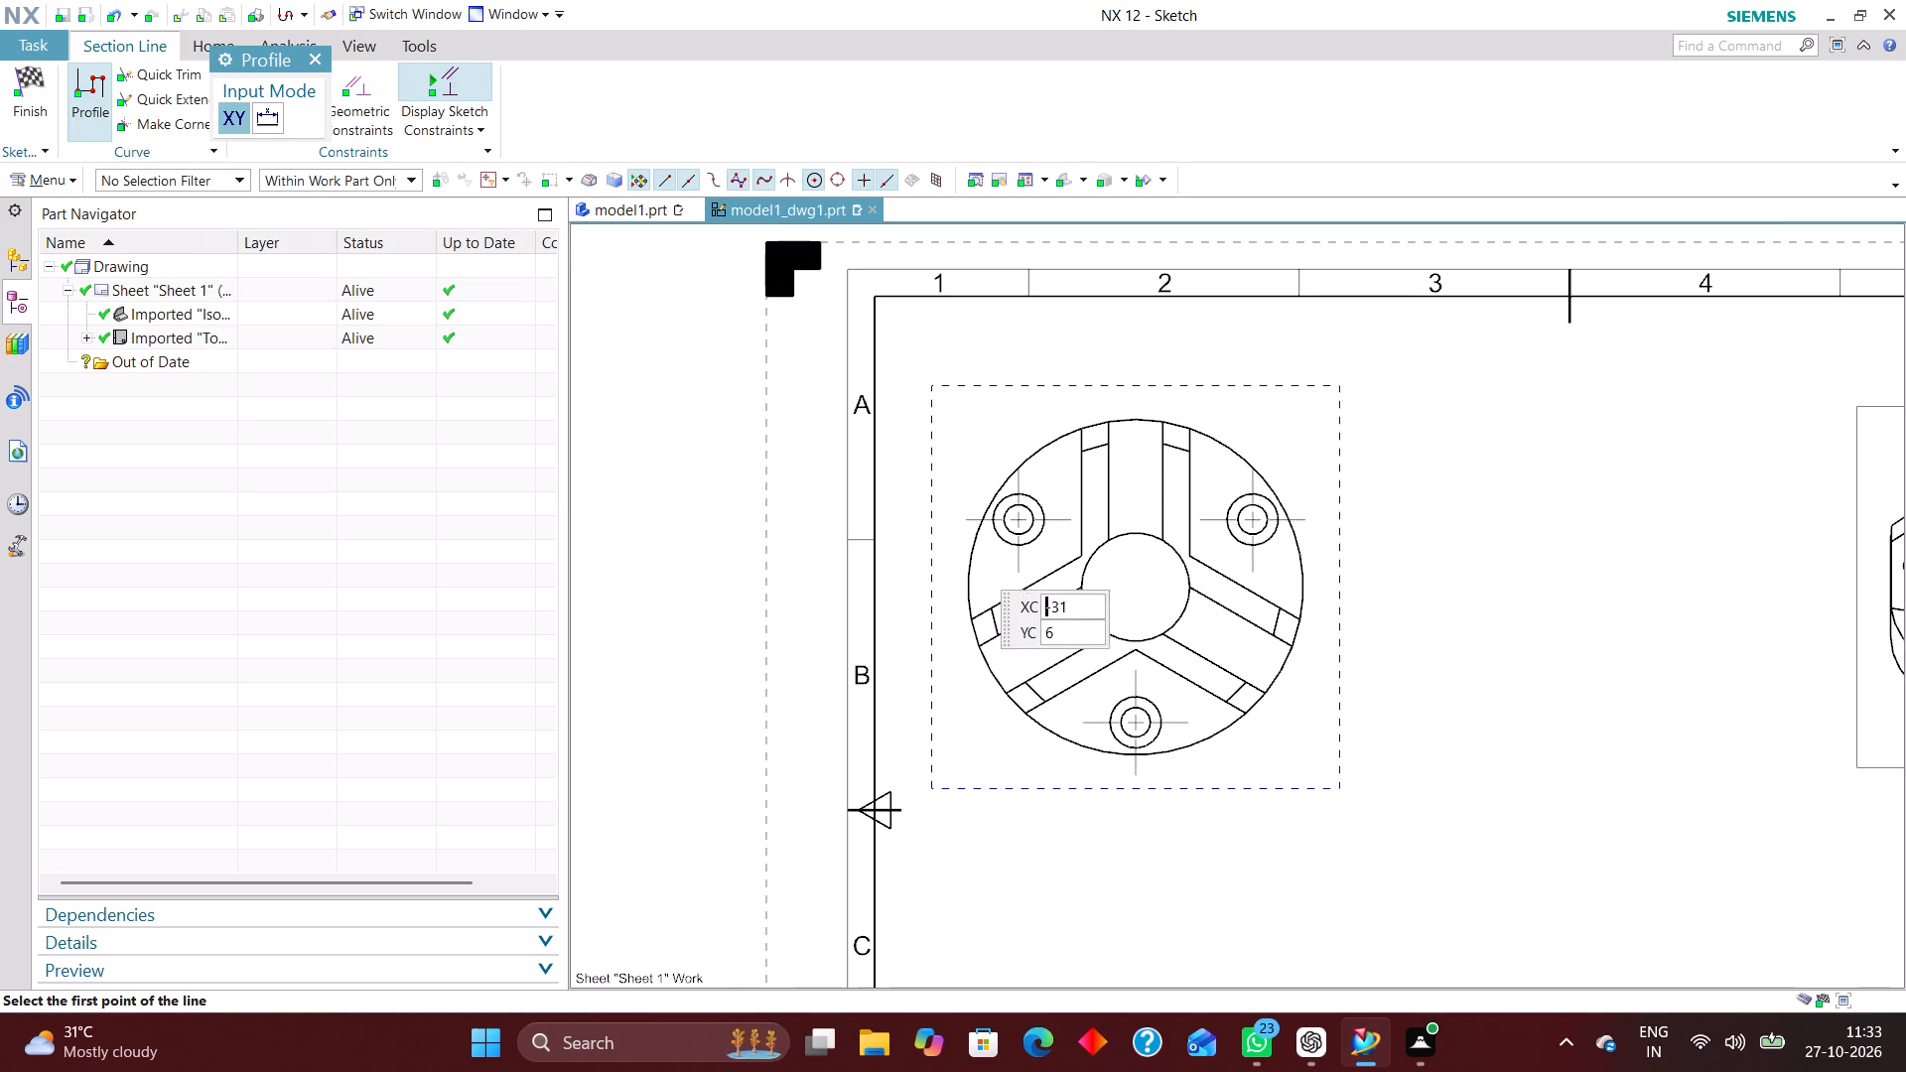
{"action": "left_click", "coordinate": [1129, 339]}
{"action": "left_click", "coordinate": [1120, 811]}
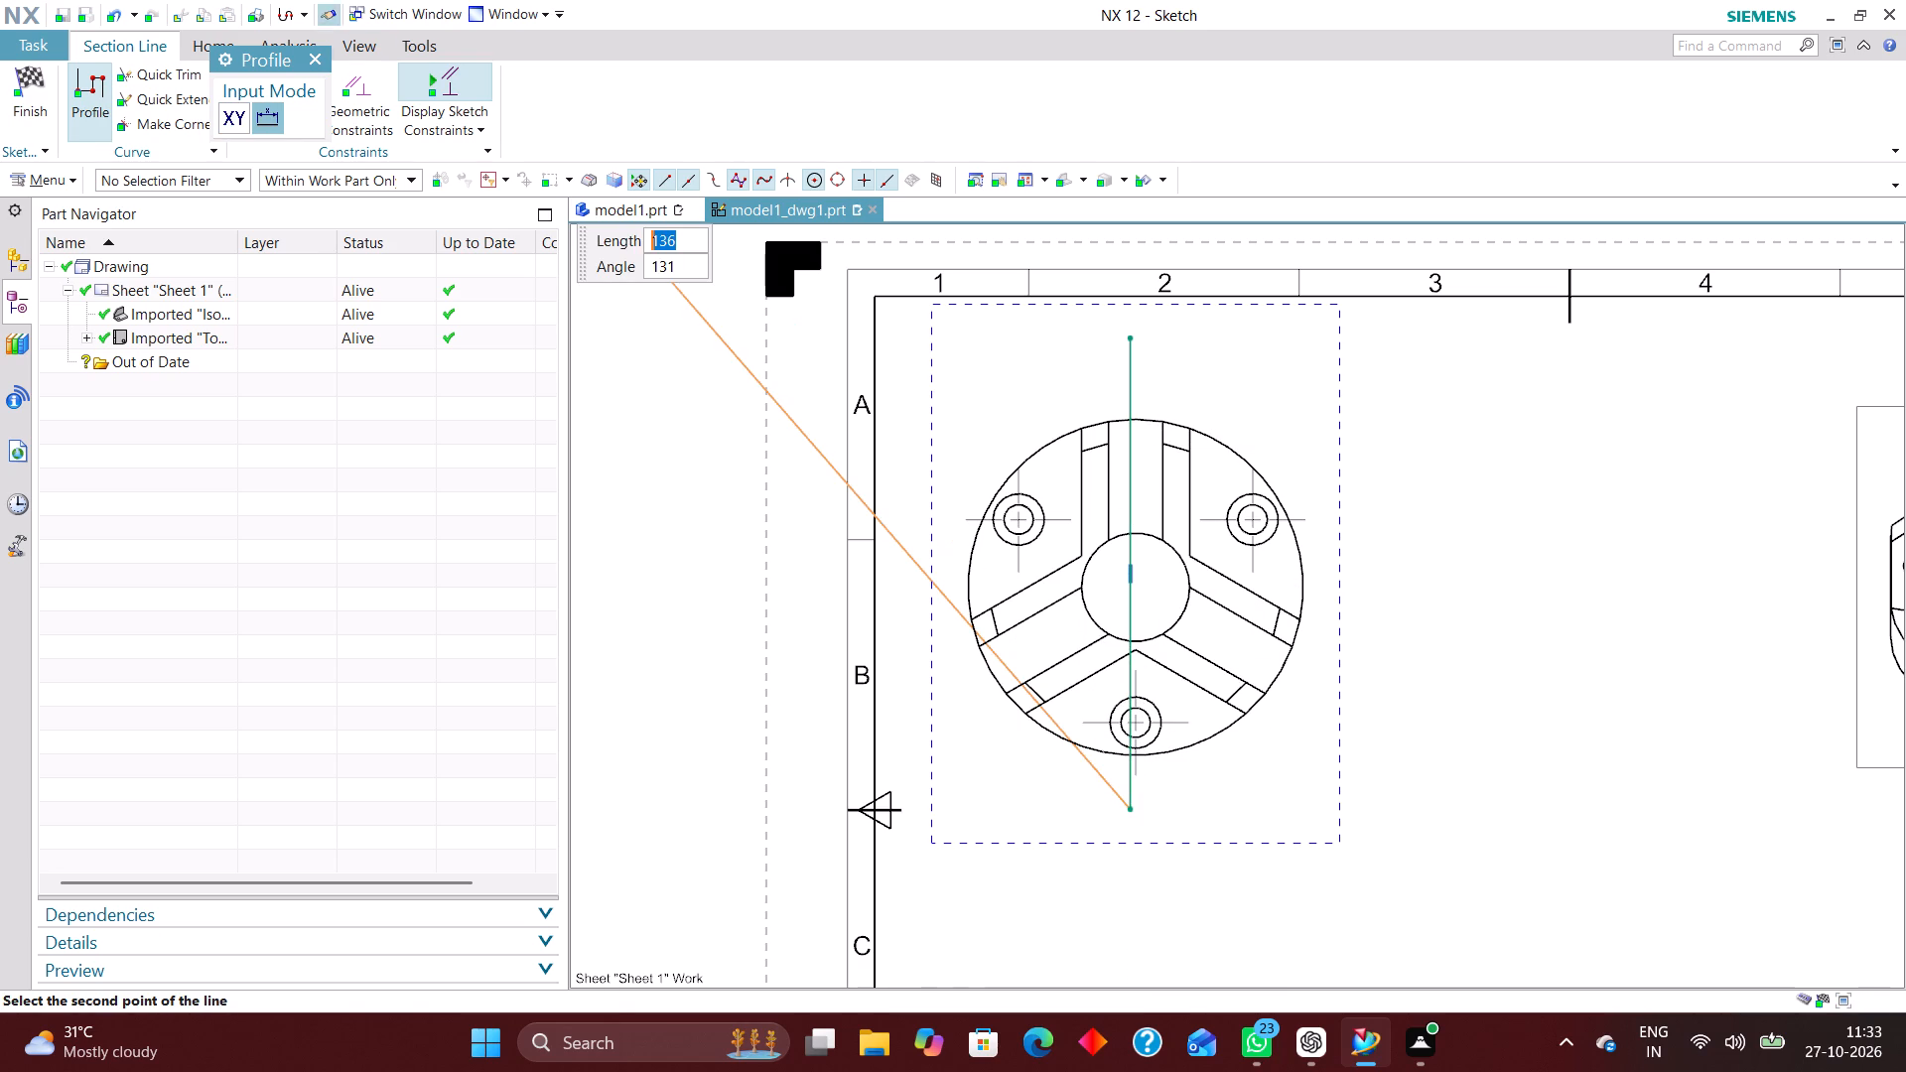
{"action": "left_click", "coordinate": [317, 51]}
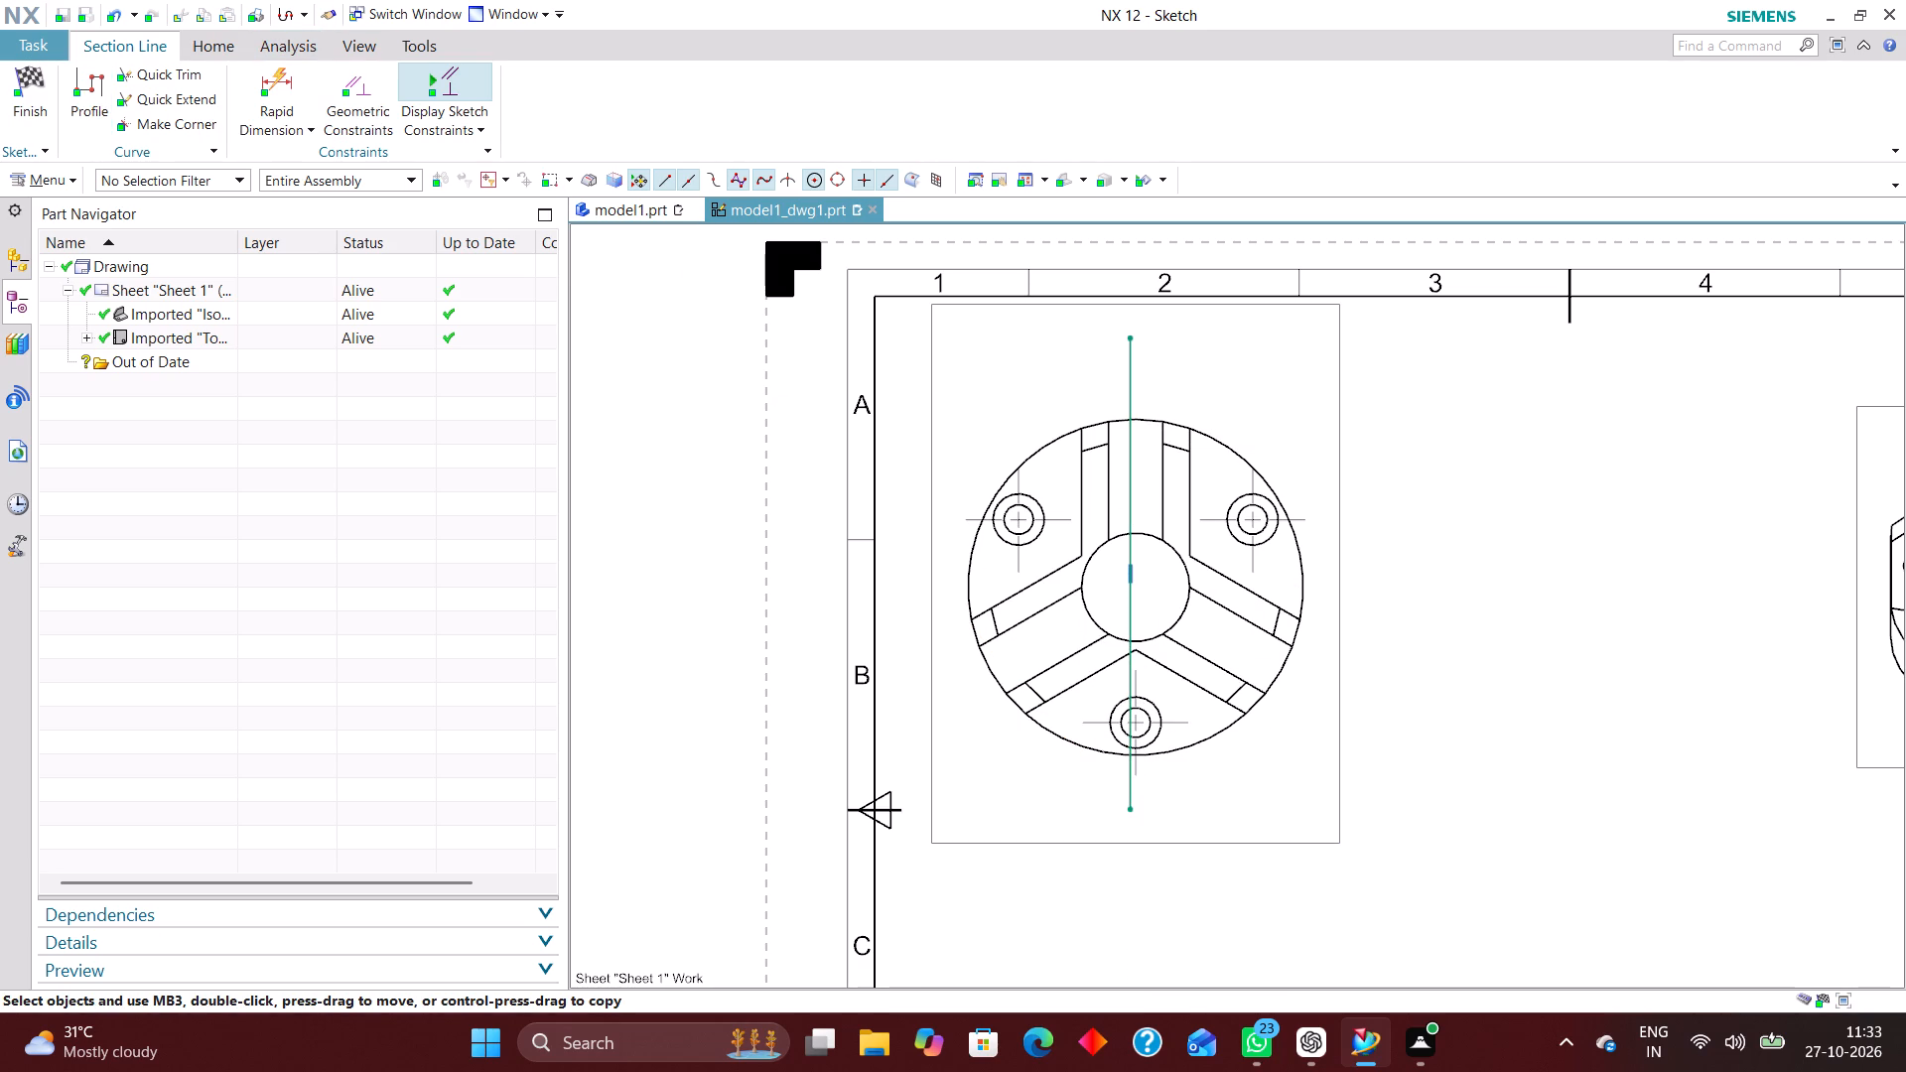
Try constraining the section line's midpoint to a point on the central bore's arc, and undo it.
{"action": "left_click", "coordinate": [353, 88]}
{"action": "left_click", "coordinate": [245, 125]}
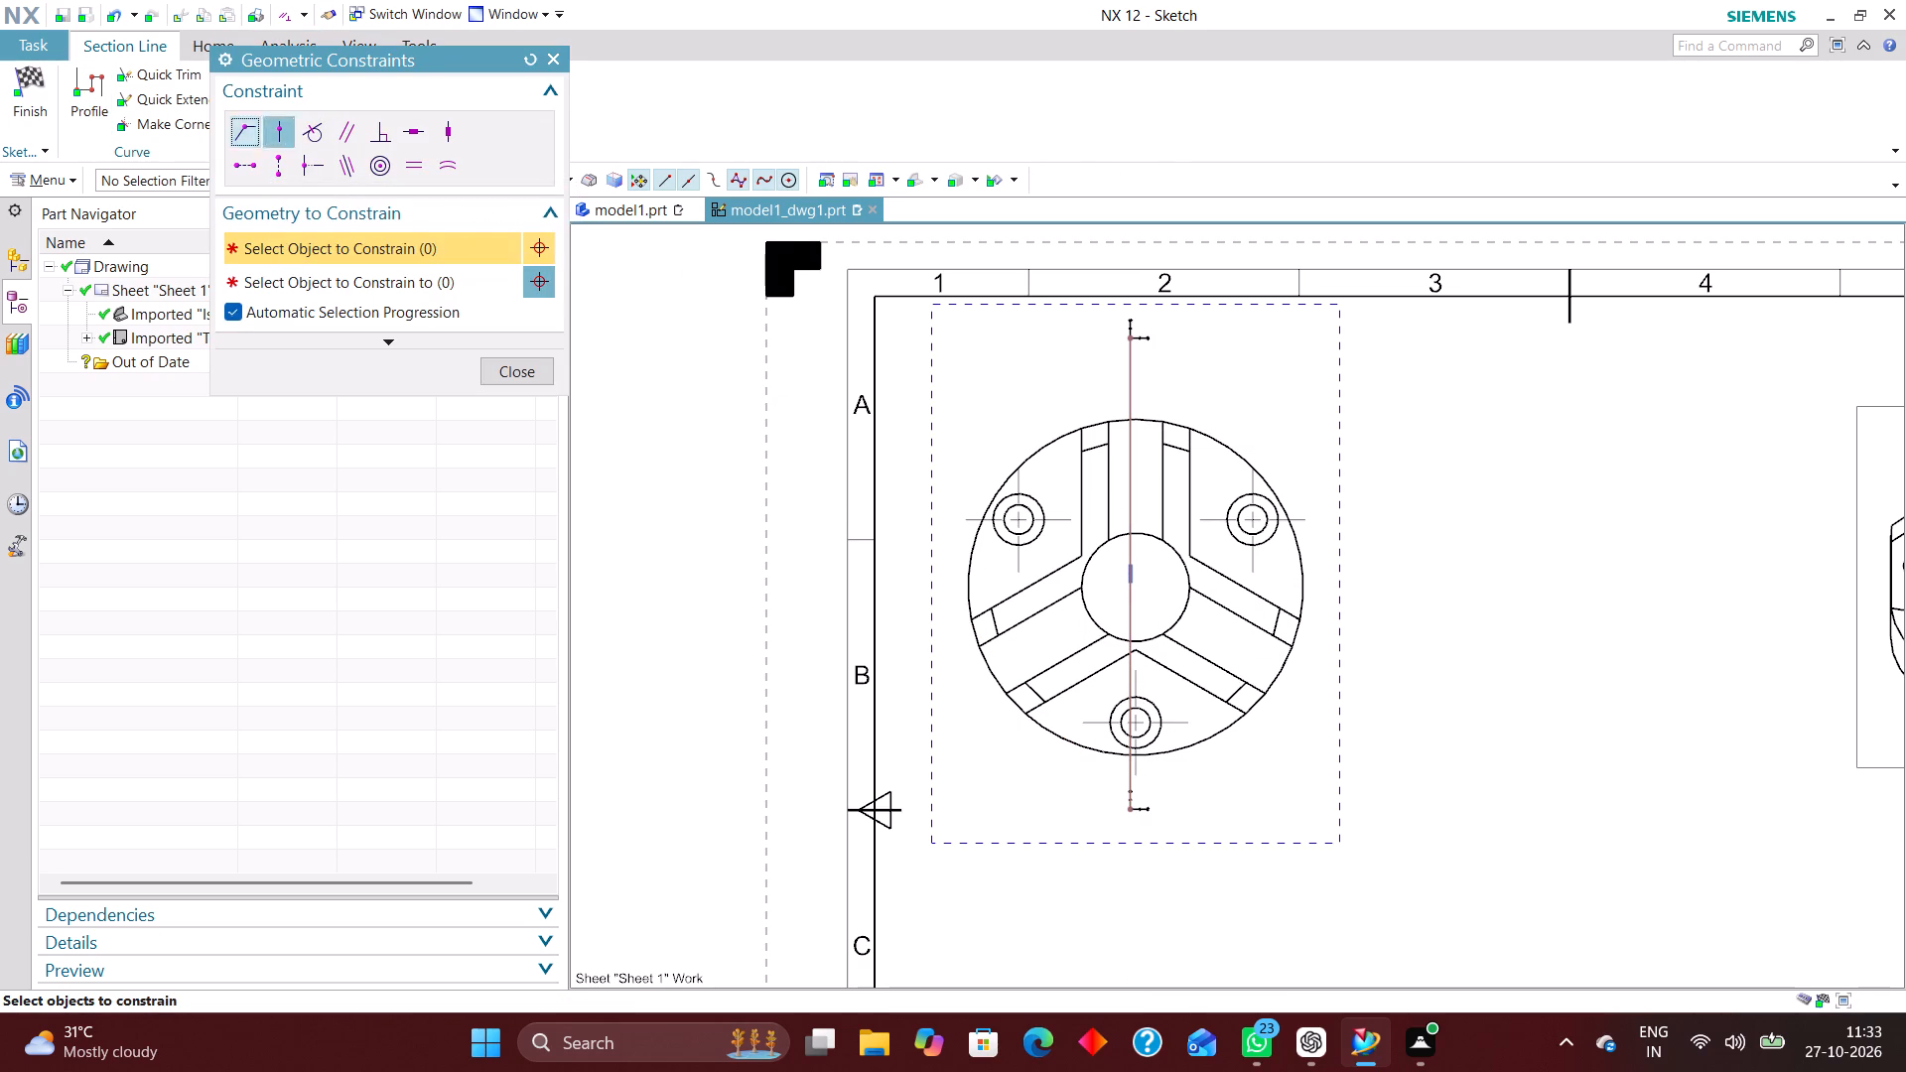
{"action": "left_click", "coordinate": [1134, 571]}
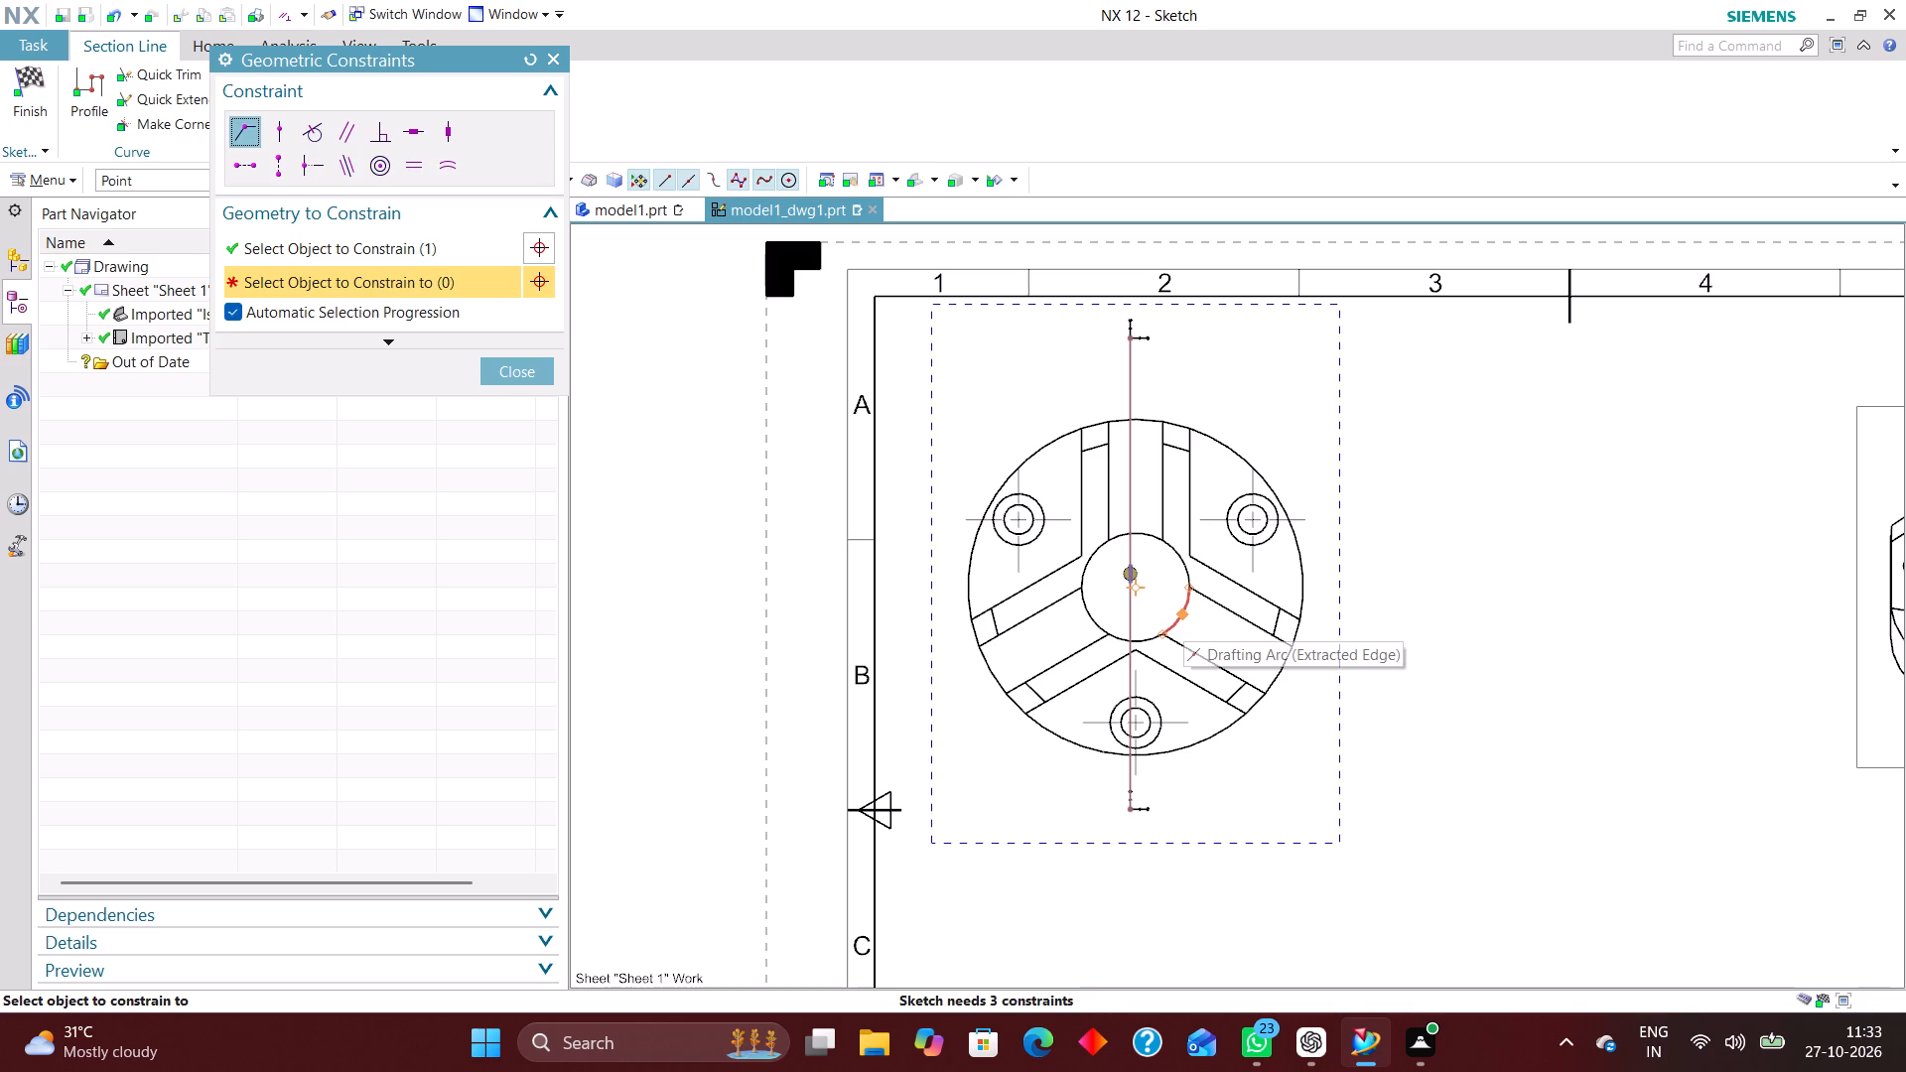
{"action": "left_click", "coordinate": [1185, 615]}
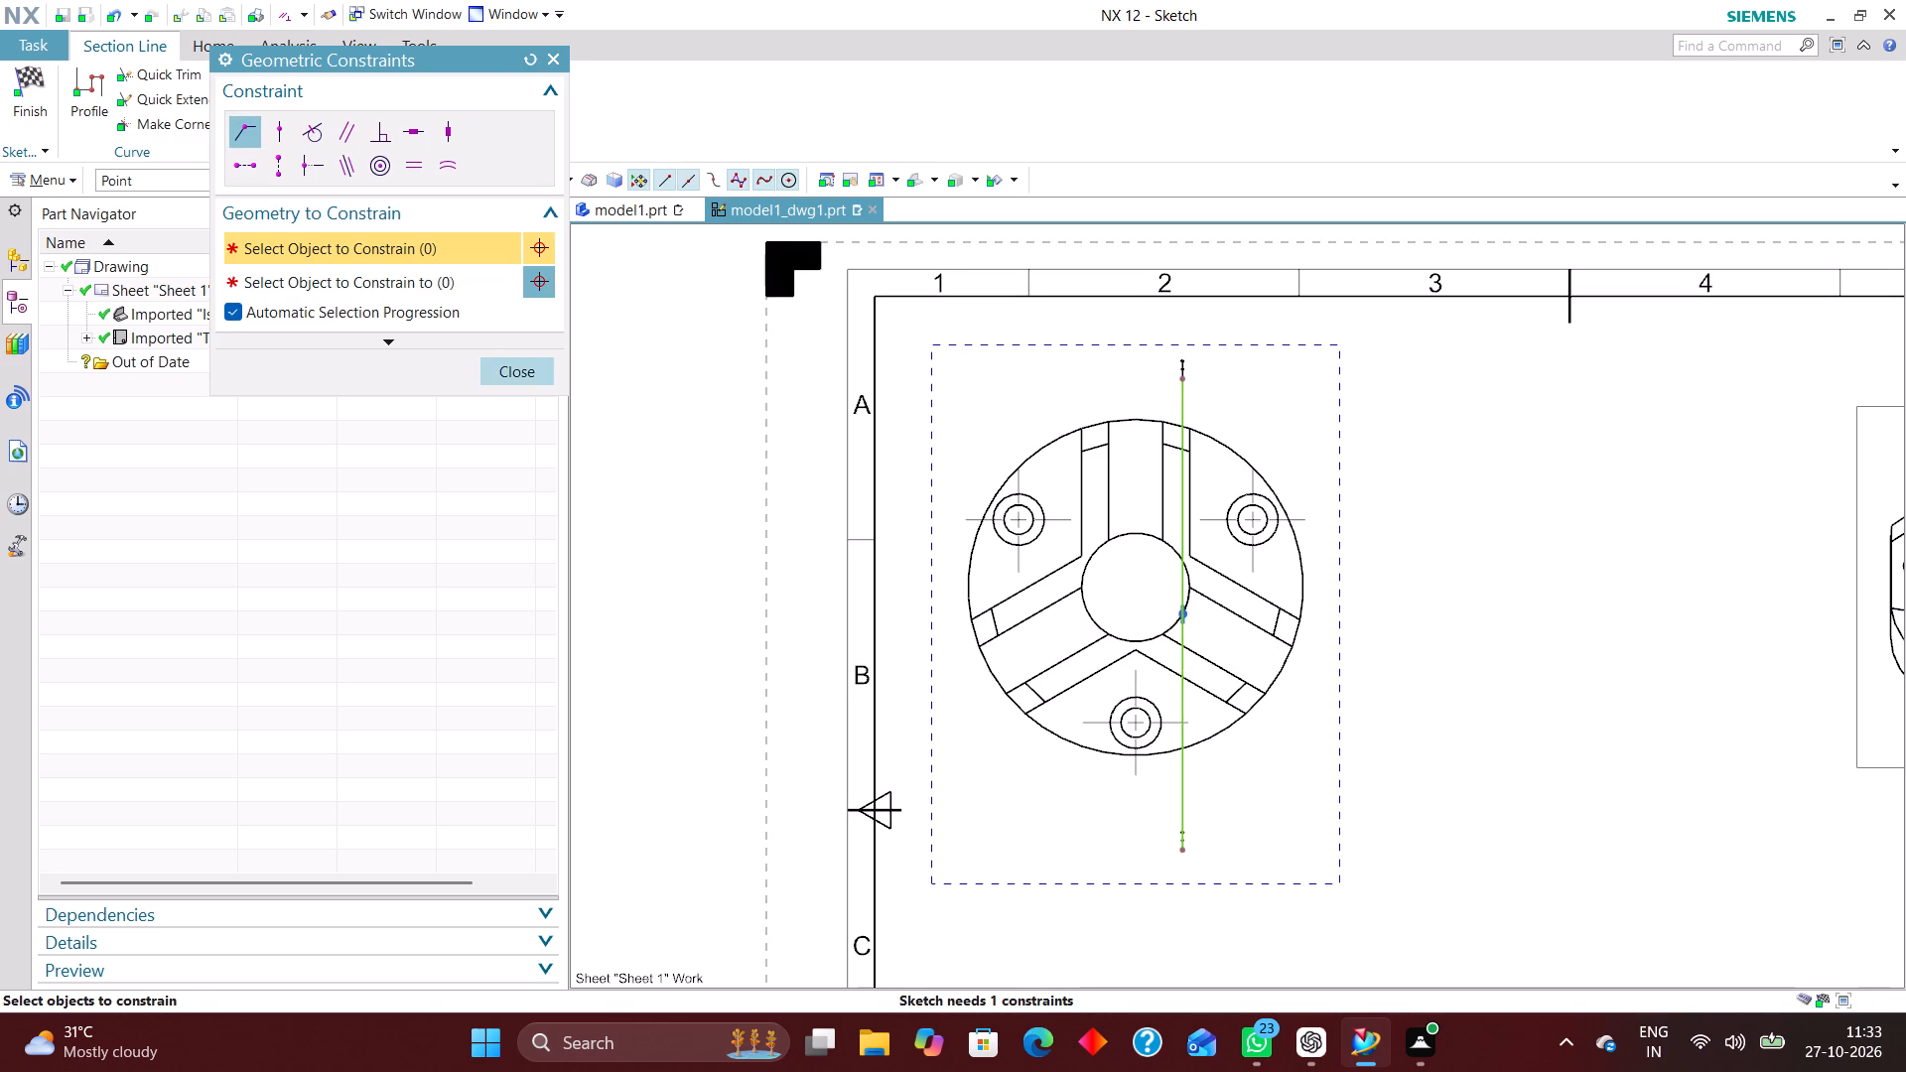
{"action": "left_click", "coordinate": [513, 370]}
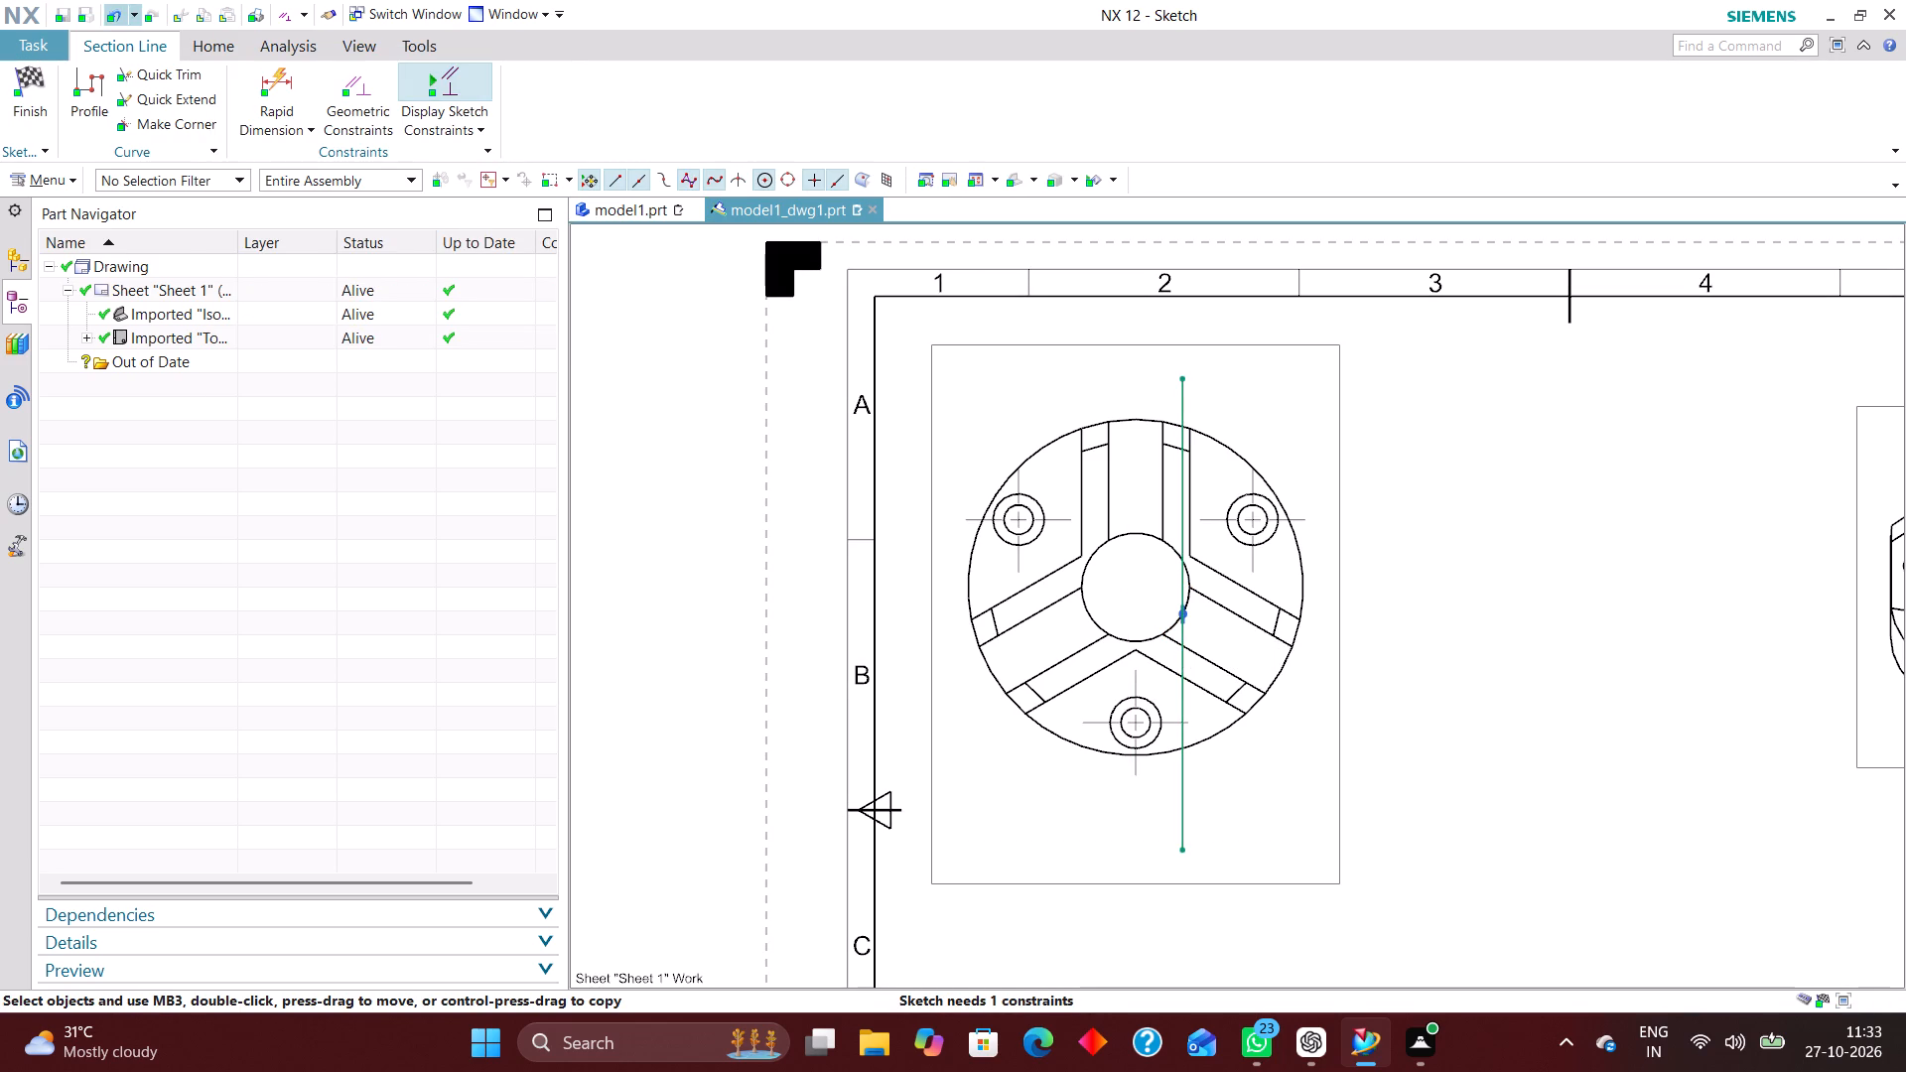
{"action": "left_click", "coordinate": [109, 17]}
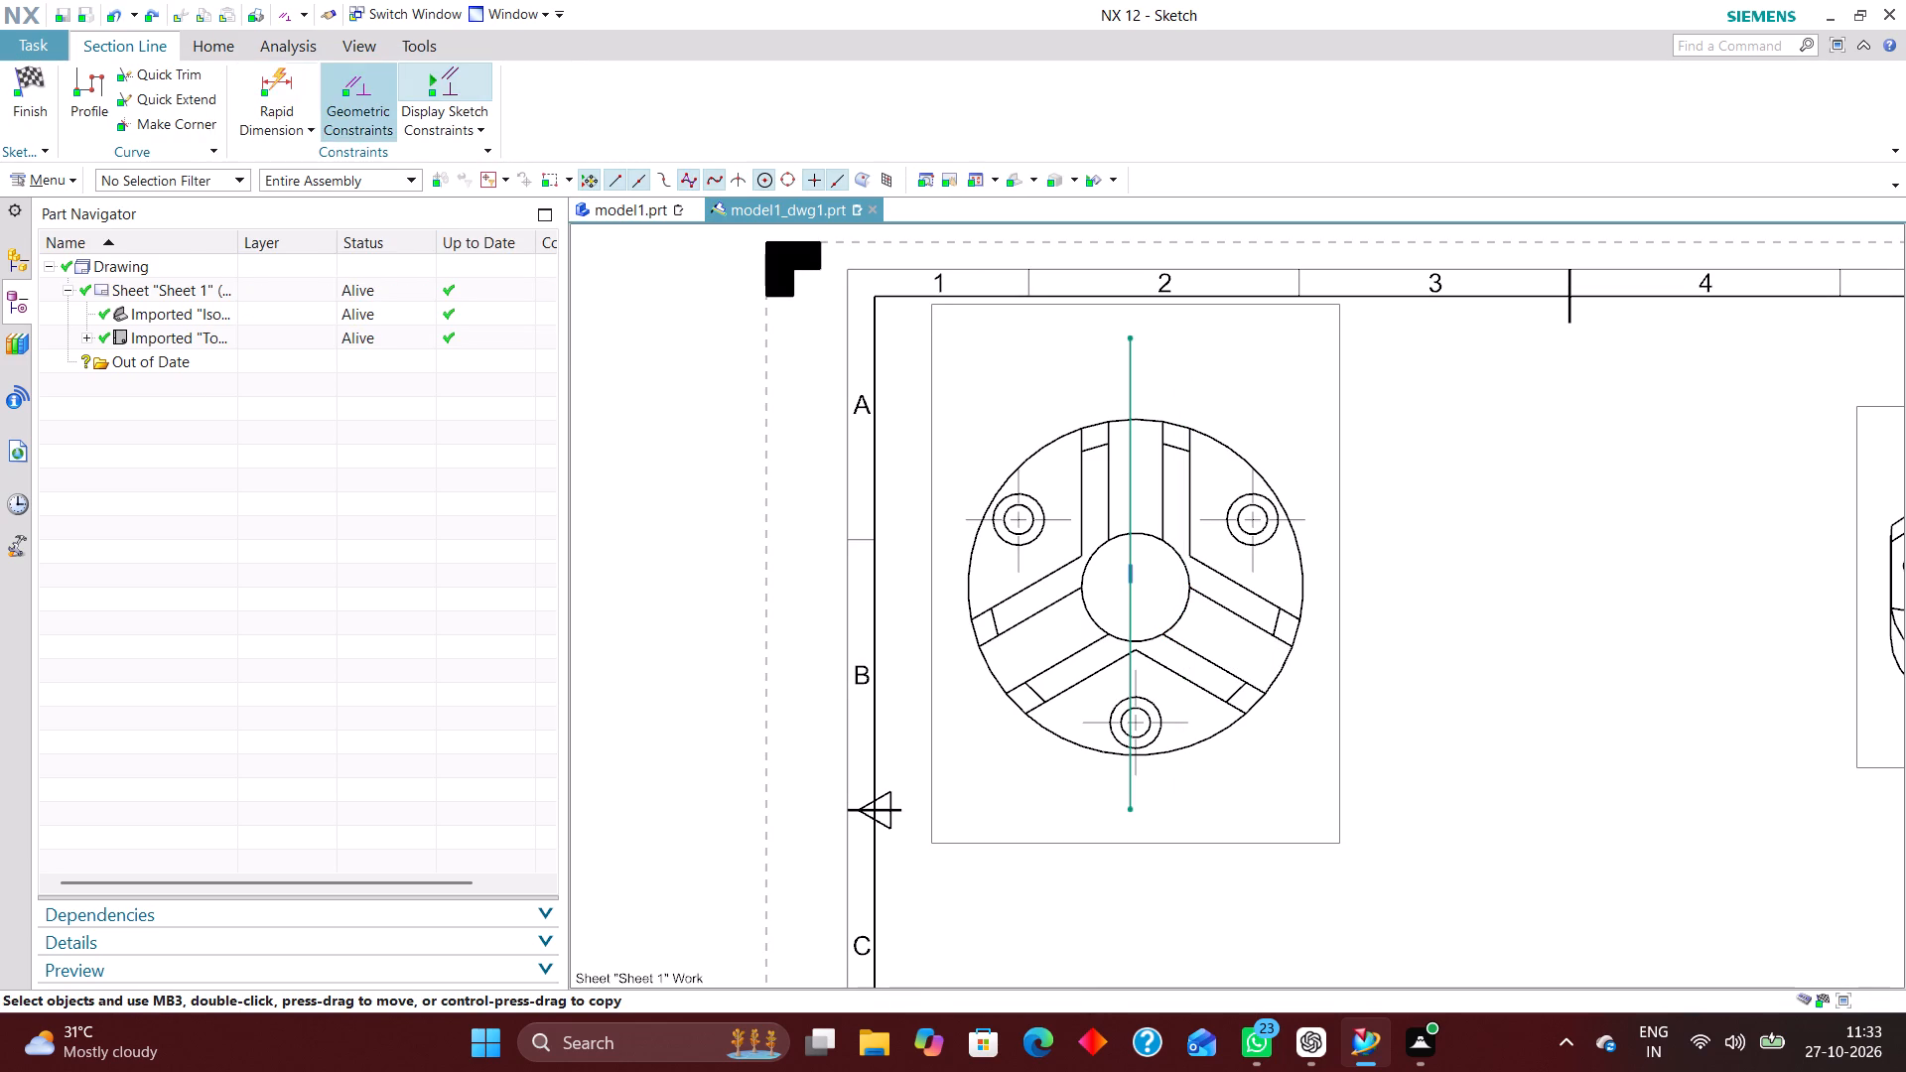
Constrain the section line's midpoint to the arc center of the central bore in the top view.
{"action": "left_click", "coordinate": [350, 92]}
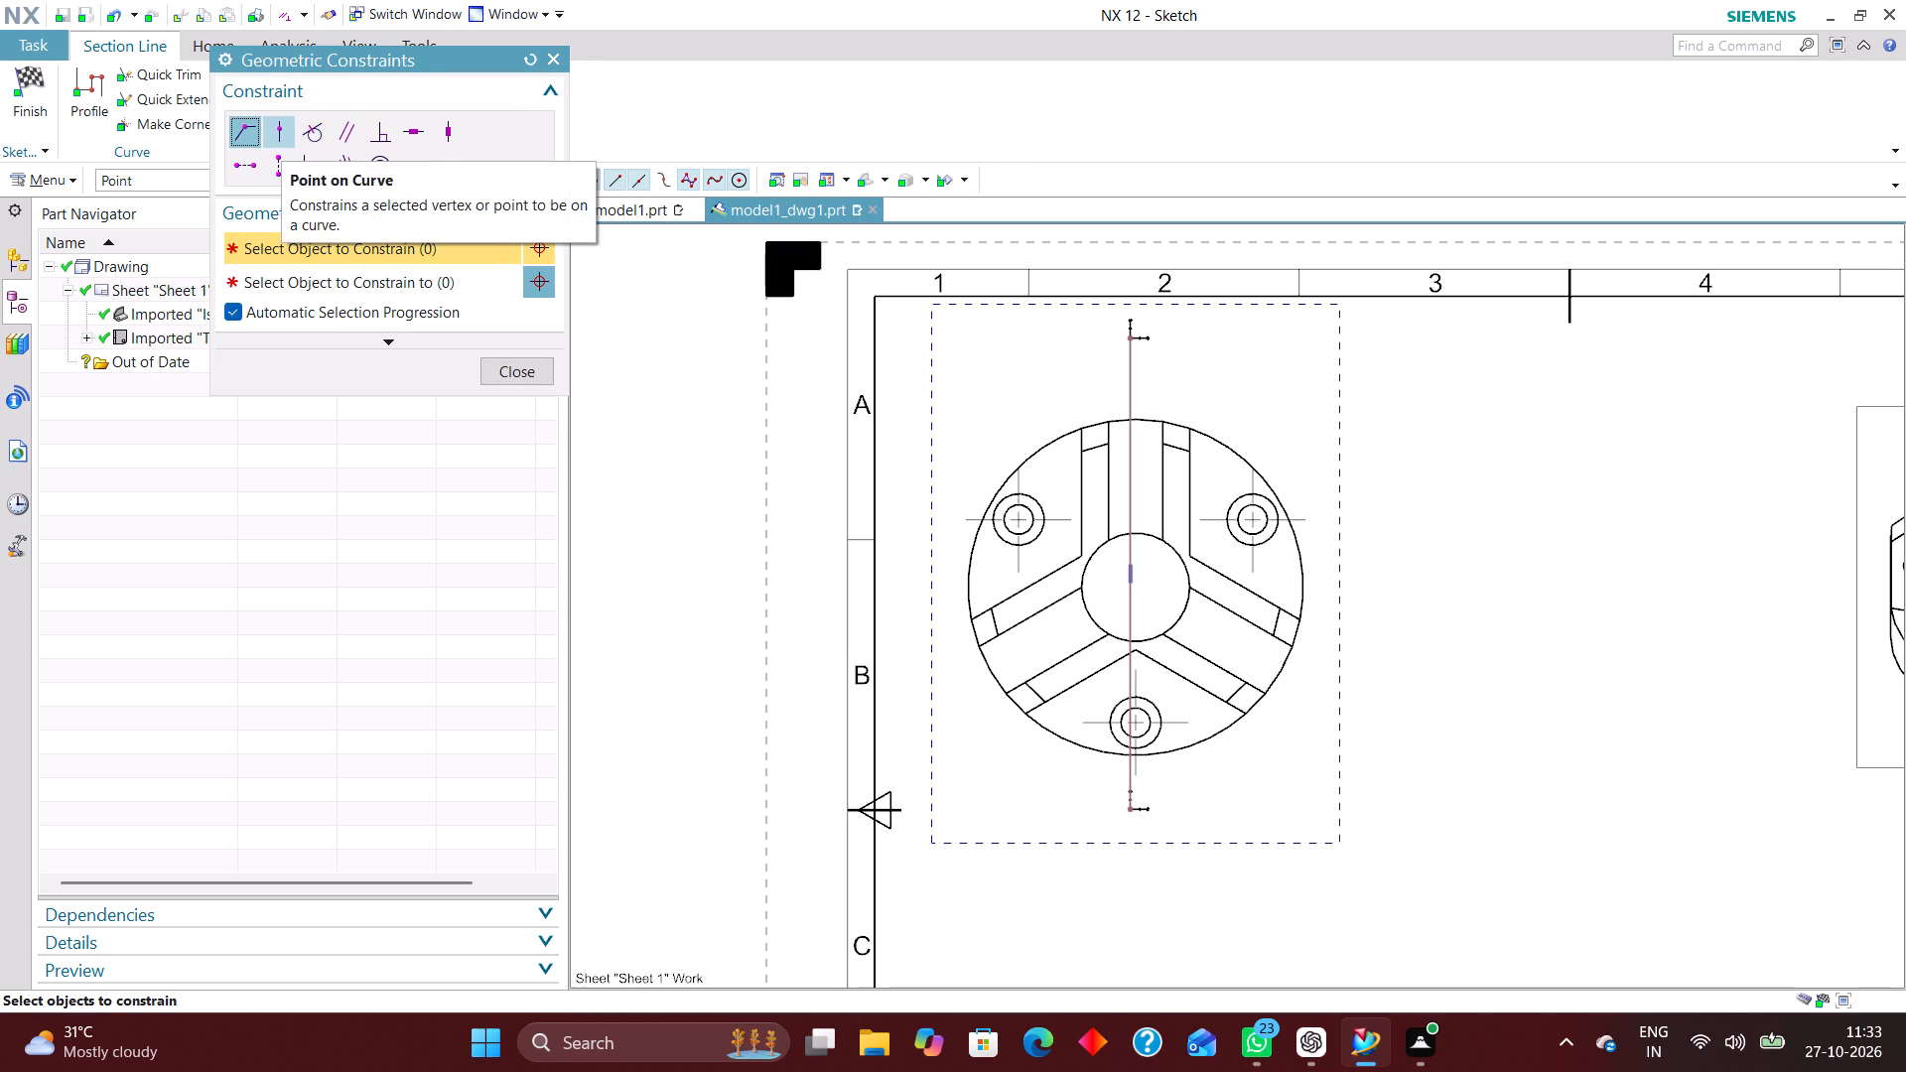
{"action": "left_click", "coordinate": [278, 129]}
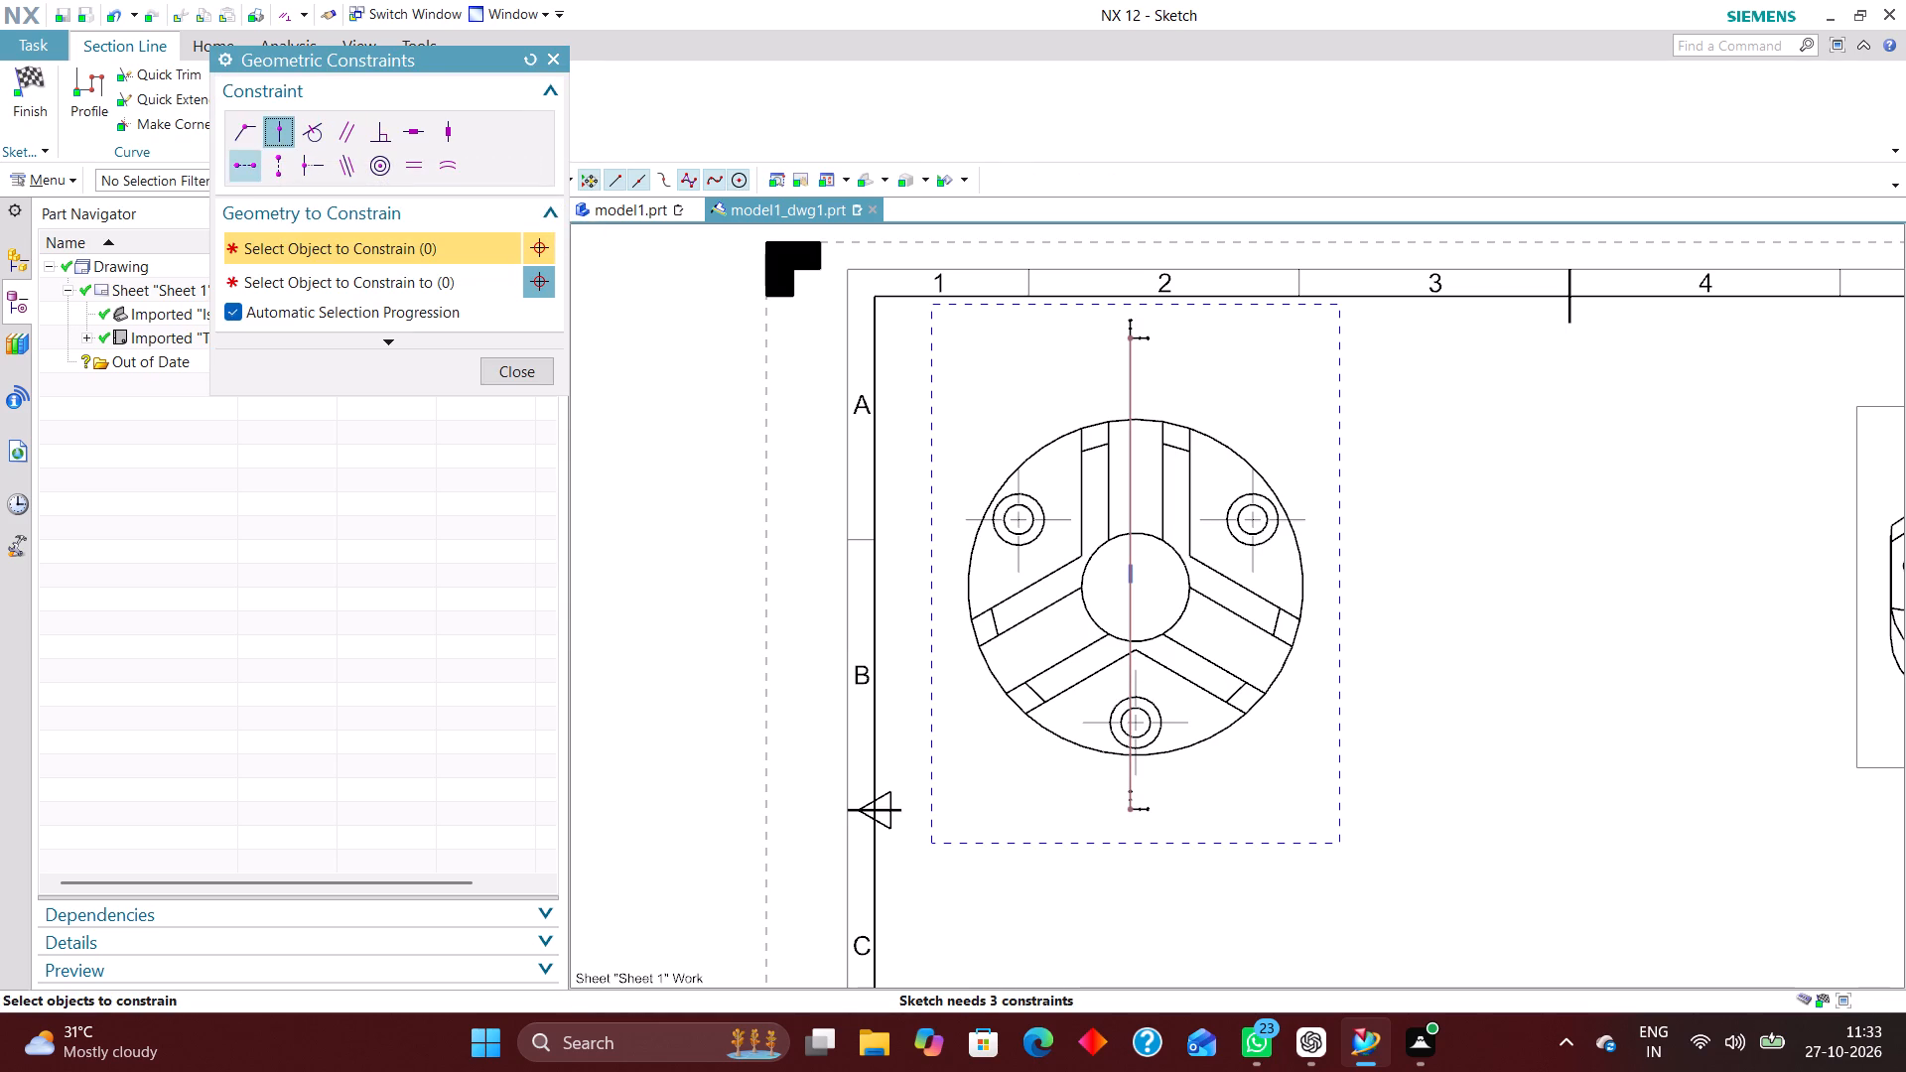
{"action": "left_click", "coordinate": [245, 140]}
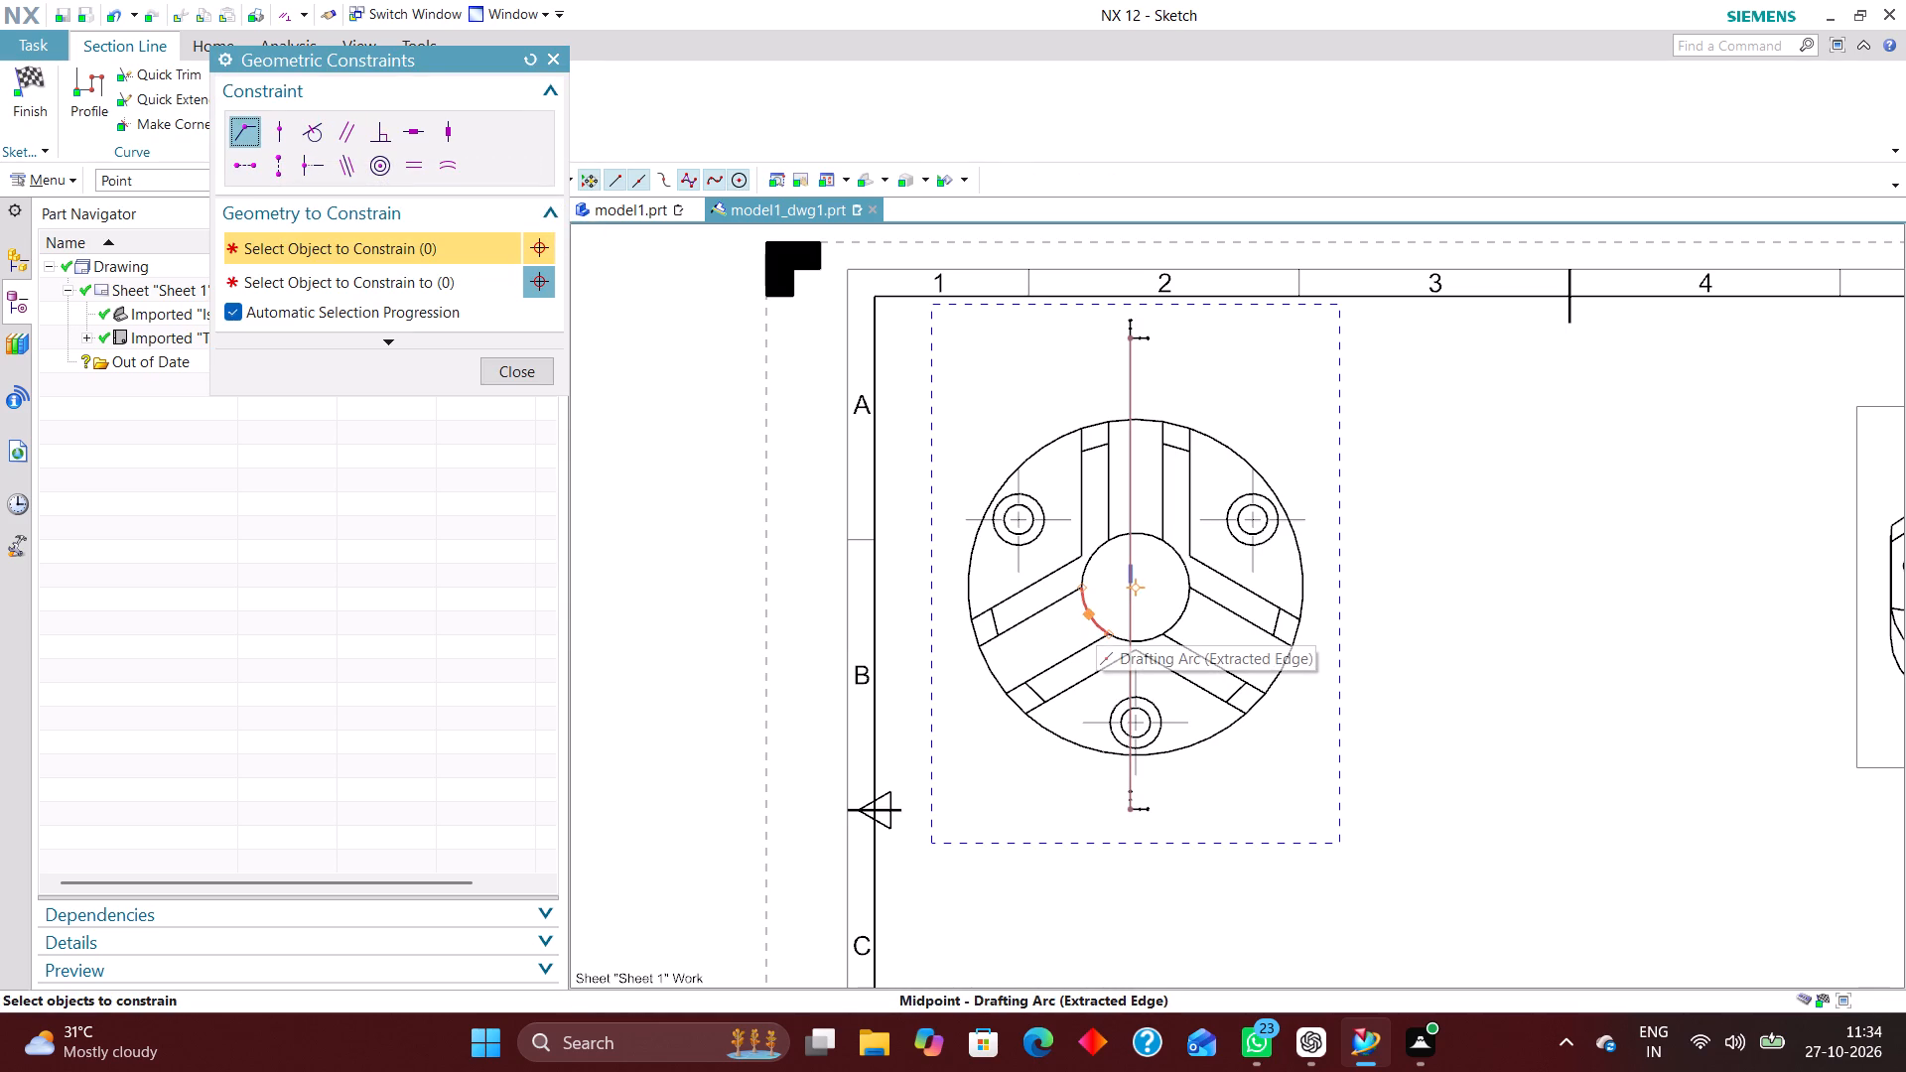
{"action": "left_click", "coordinate": [1131, 576]}
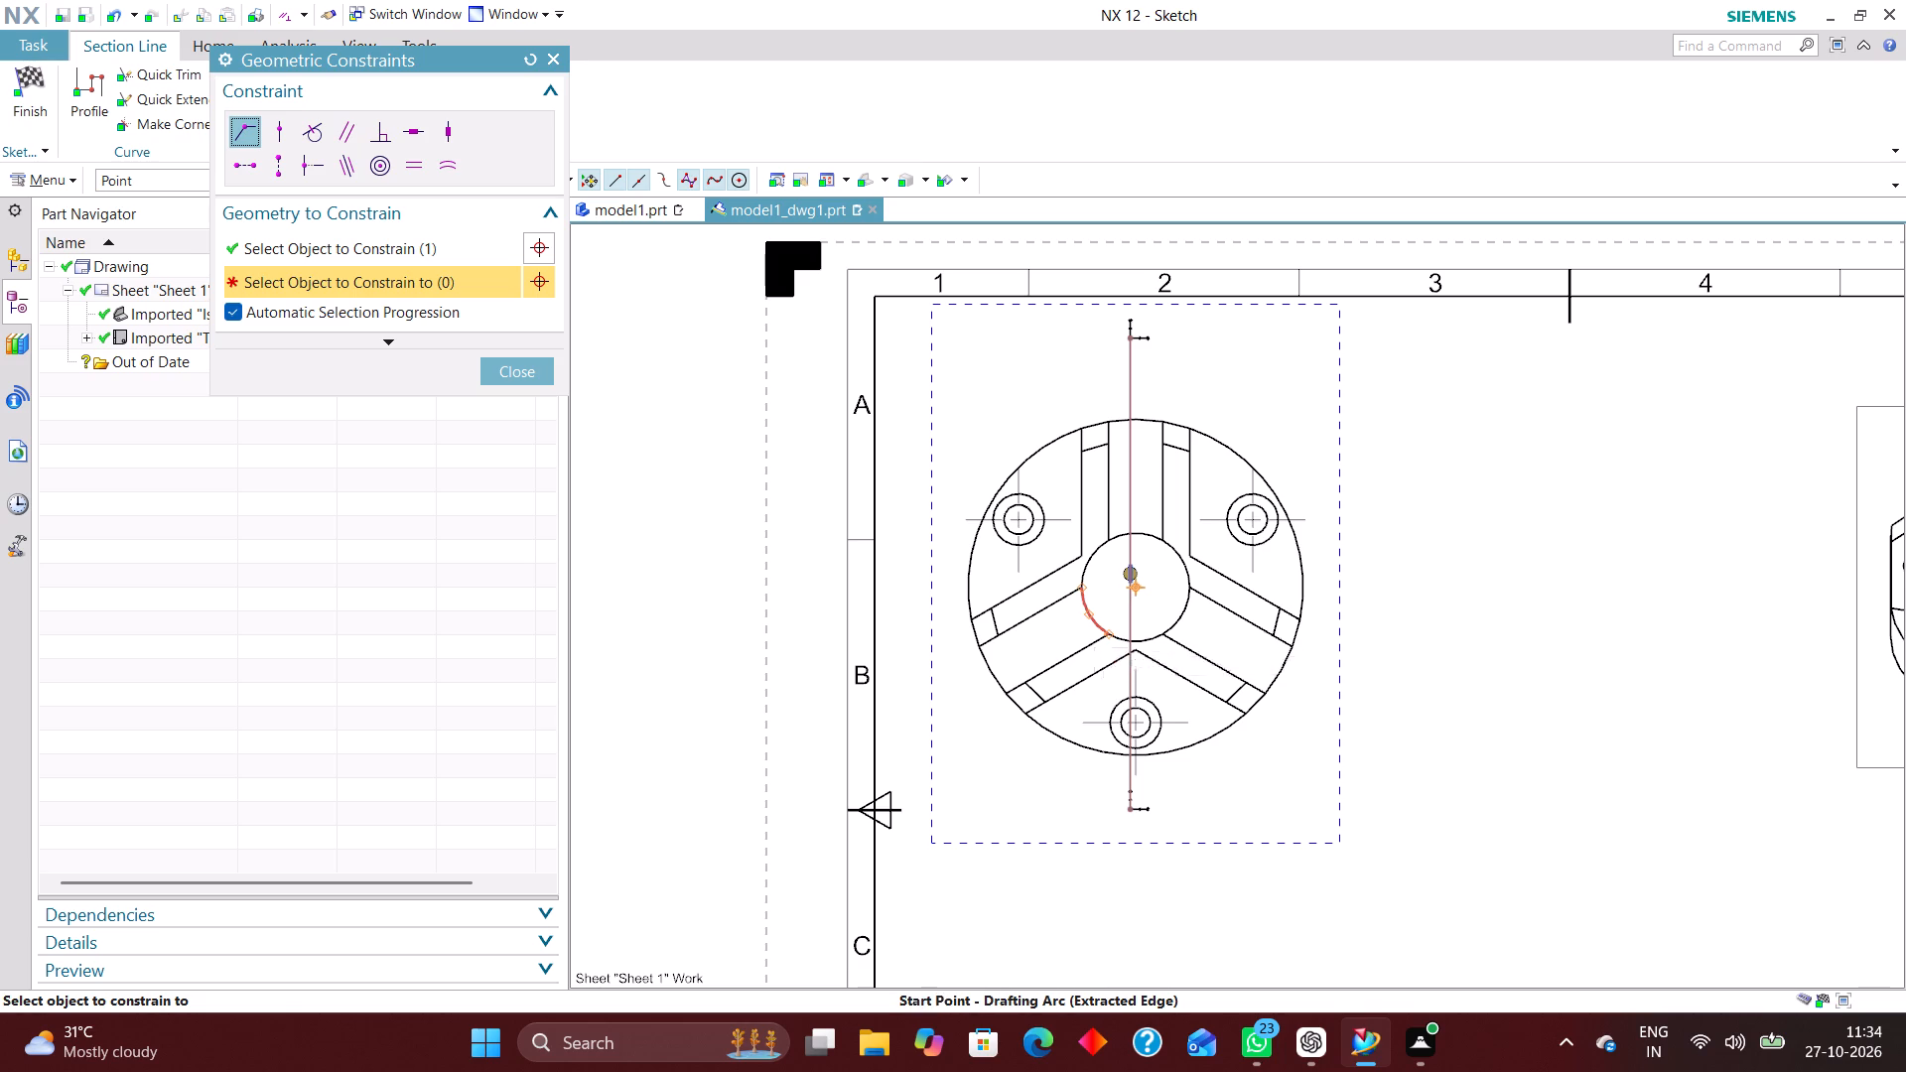
{"action": "scroll", "coordinate": [1081, 589], "scroll_direction": "up", "scroll_amount": 6}
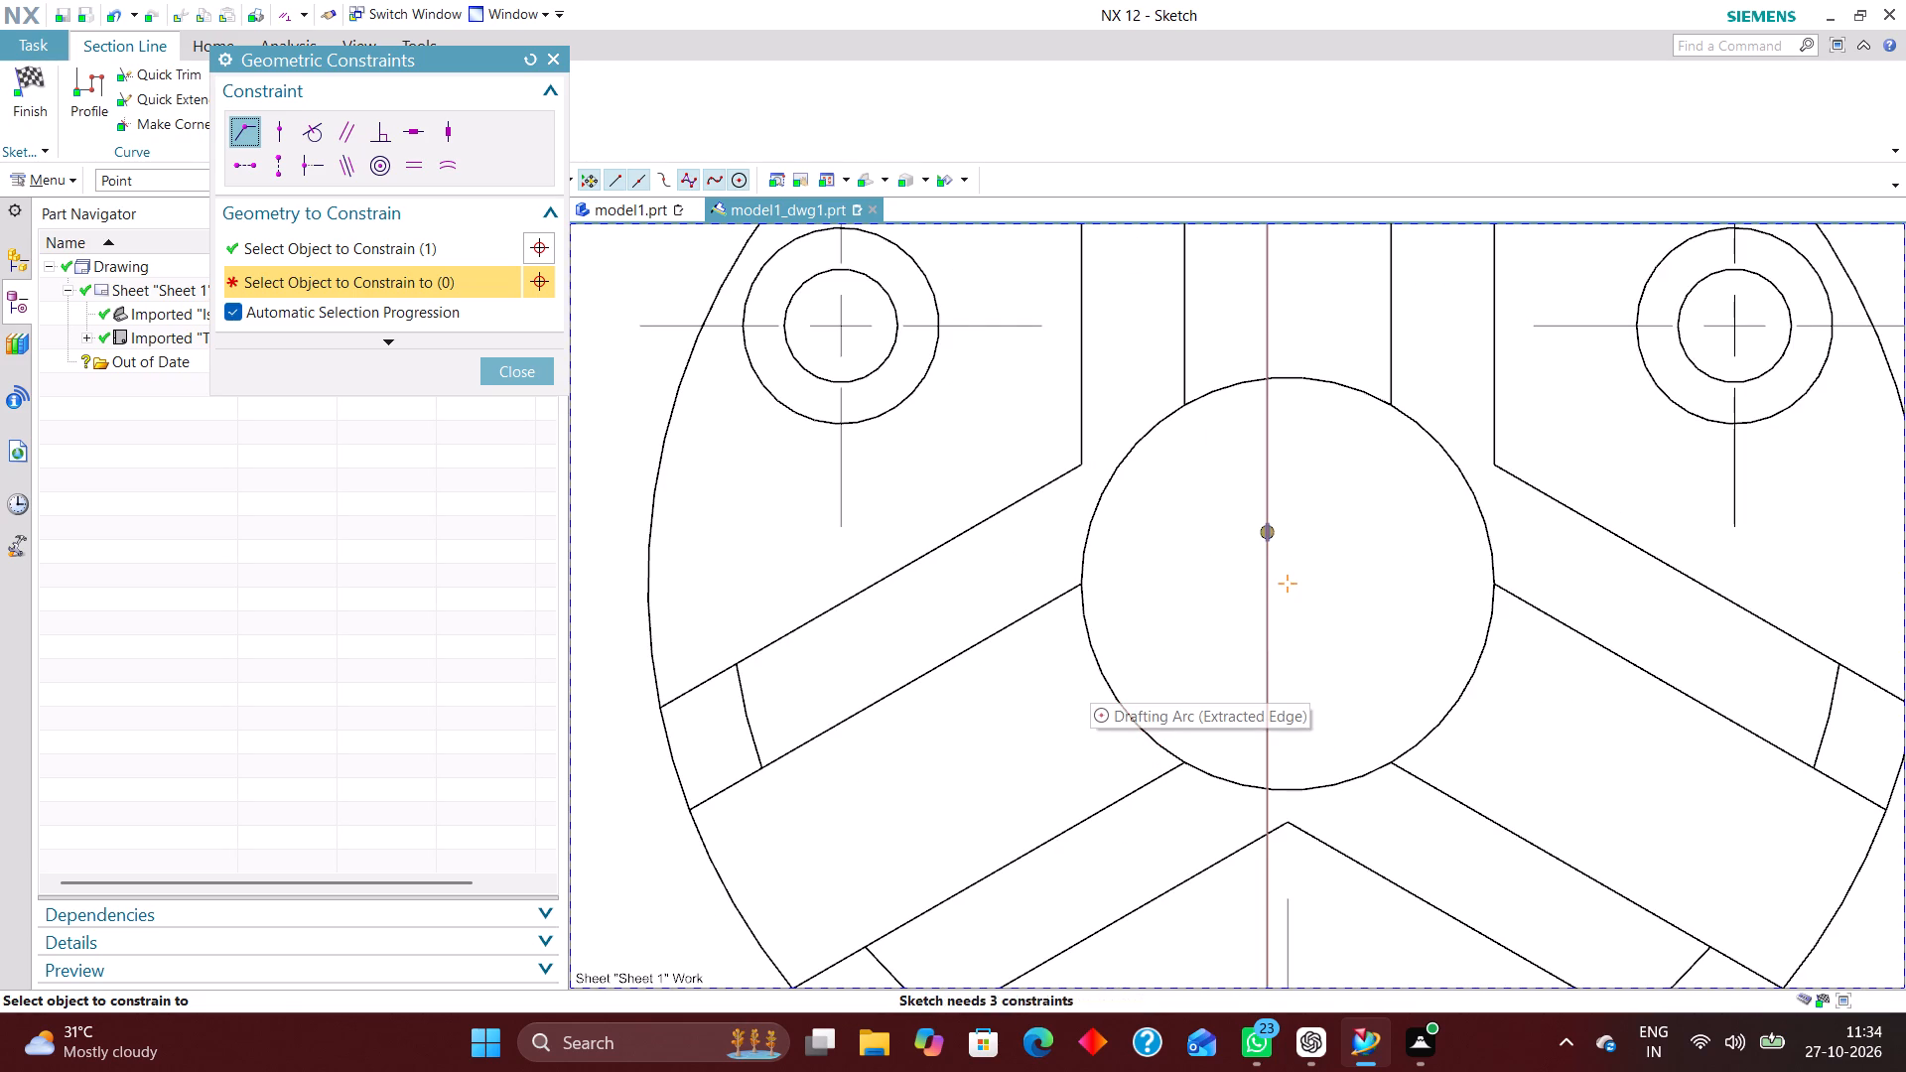
{"action": "left_click", "coordinate": [1091, 535]}
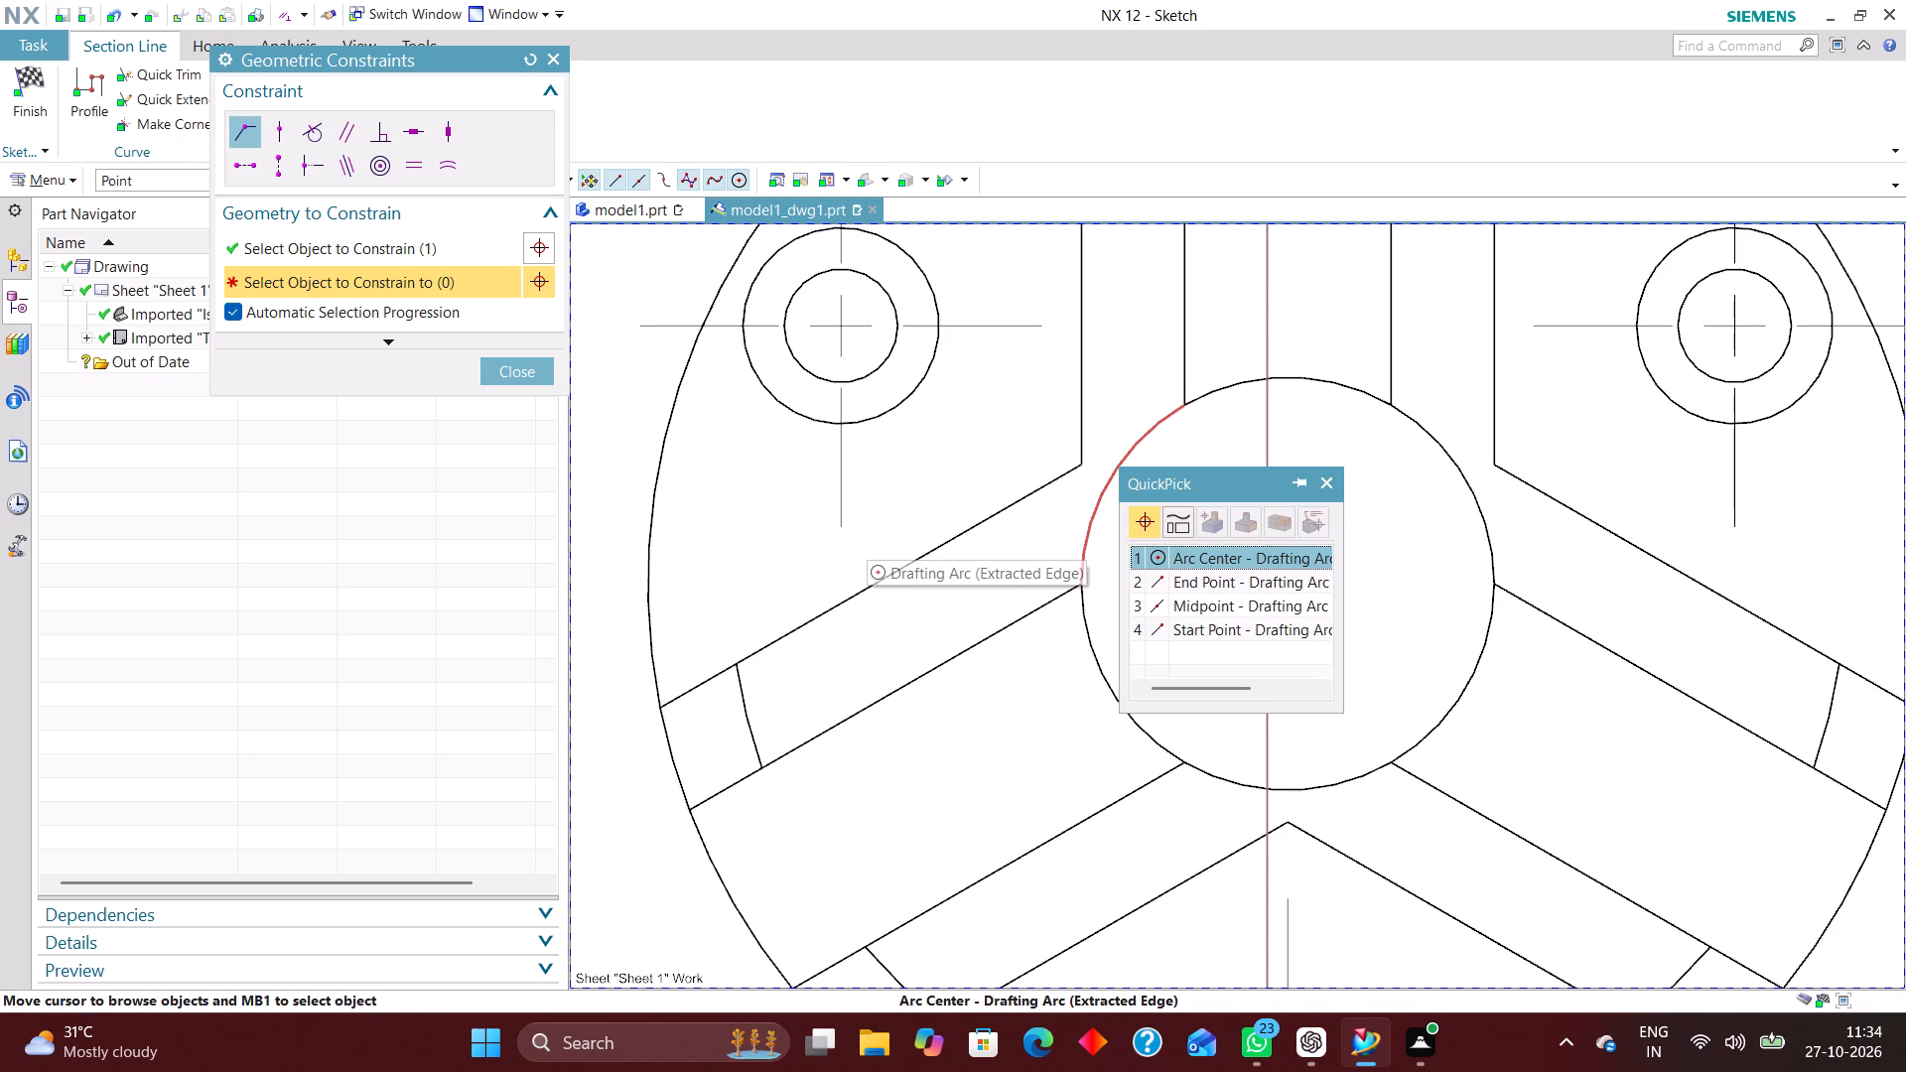
{"action": "left_click", "coordinate": [1227, 558]}
{"action": "scroll", "coordinate": [1153, 536], "scroll_direction": "down", "scroll_amount": 6}
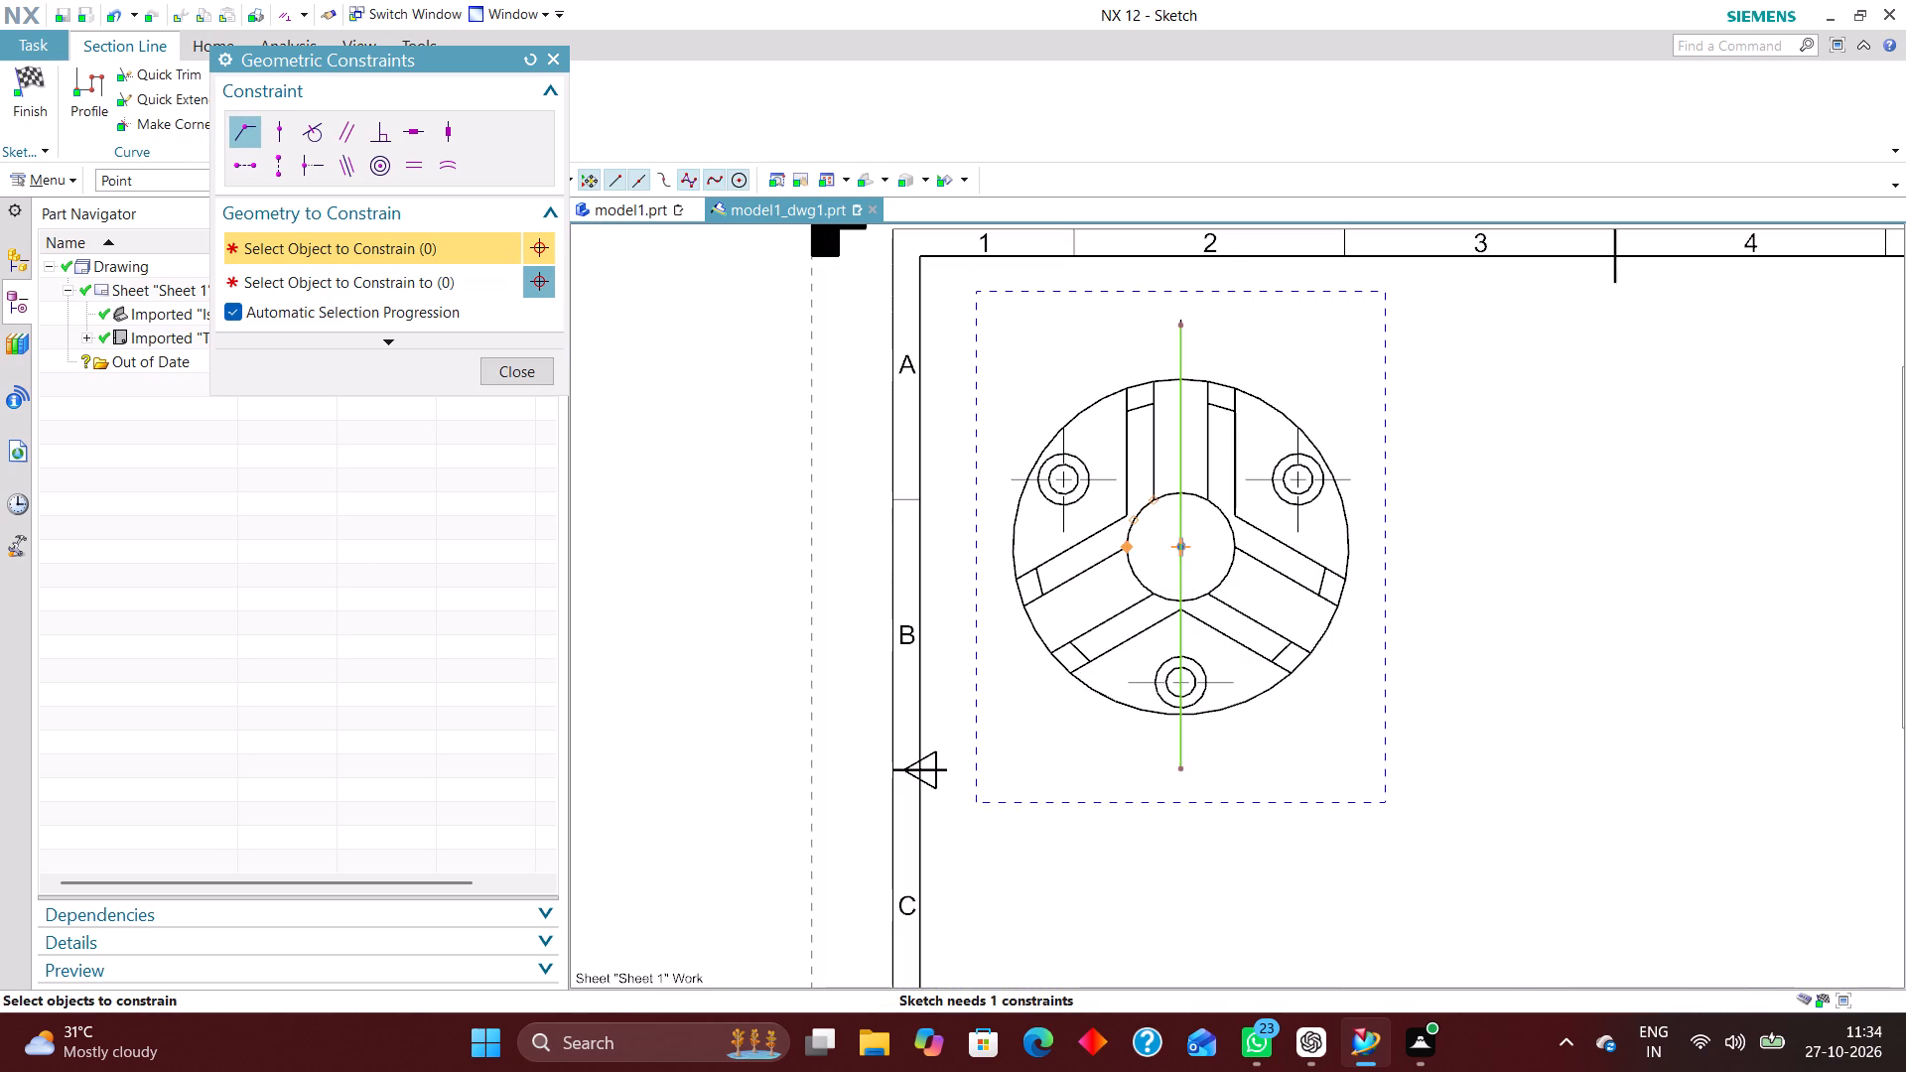
{"action": "left_click", "coordinate": [513, 372]}
{"action": "scroll", "coordinate": [819, 510], "scroll_direction": "down", "scroll_amount": 7}
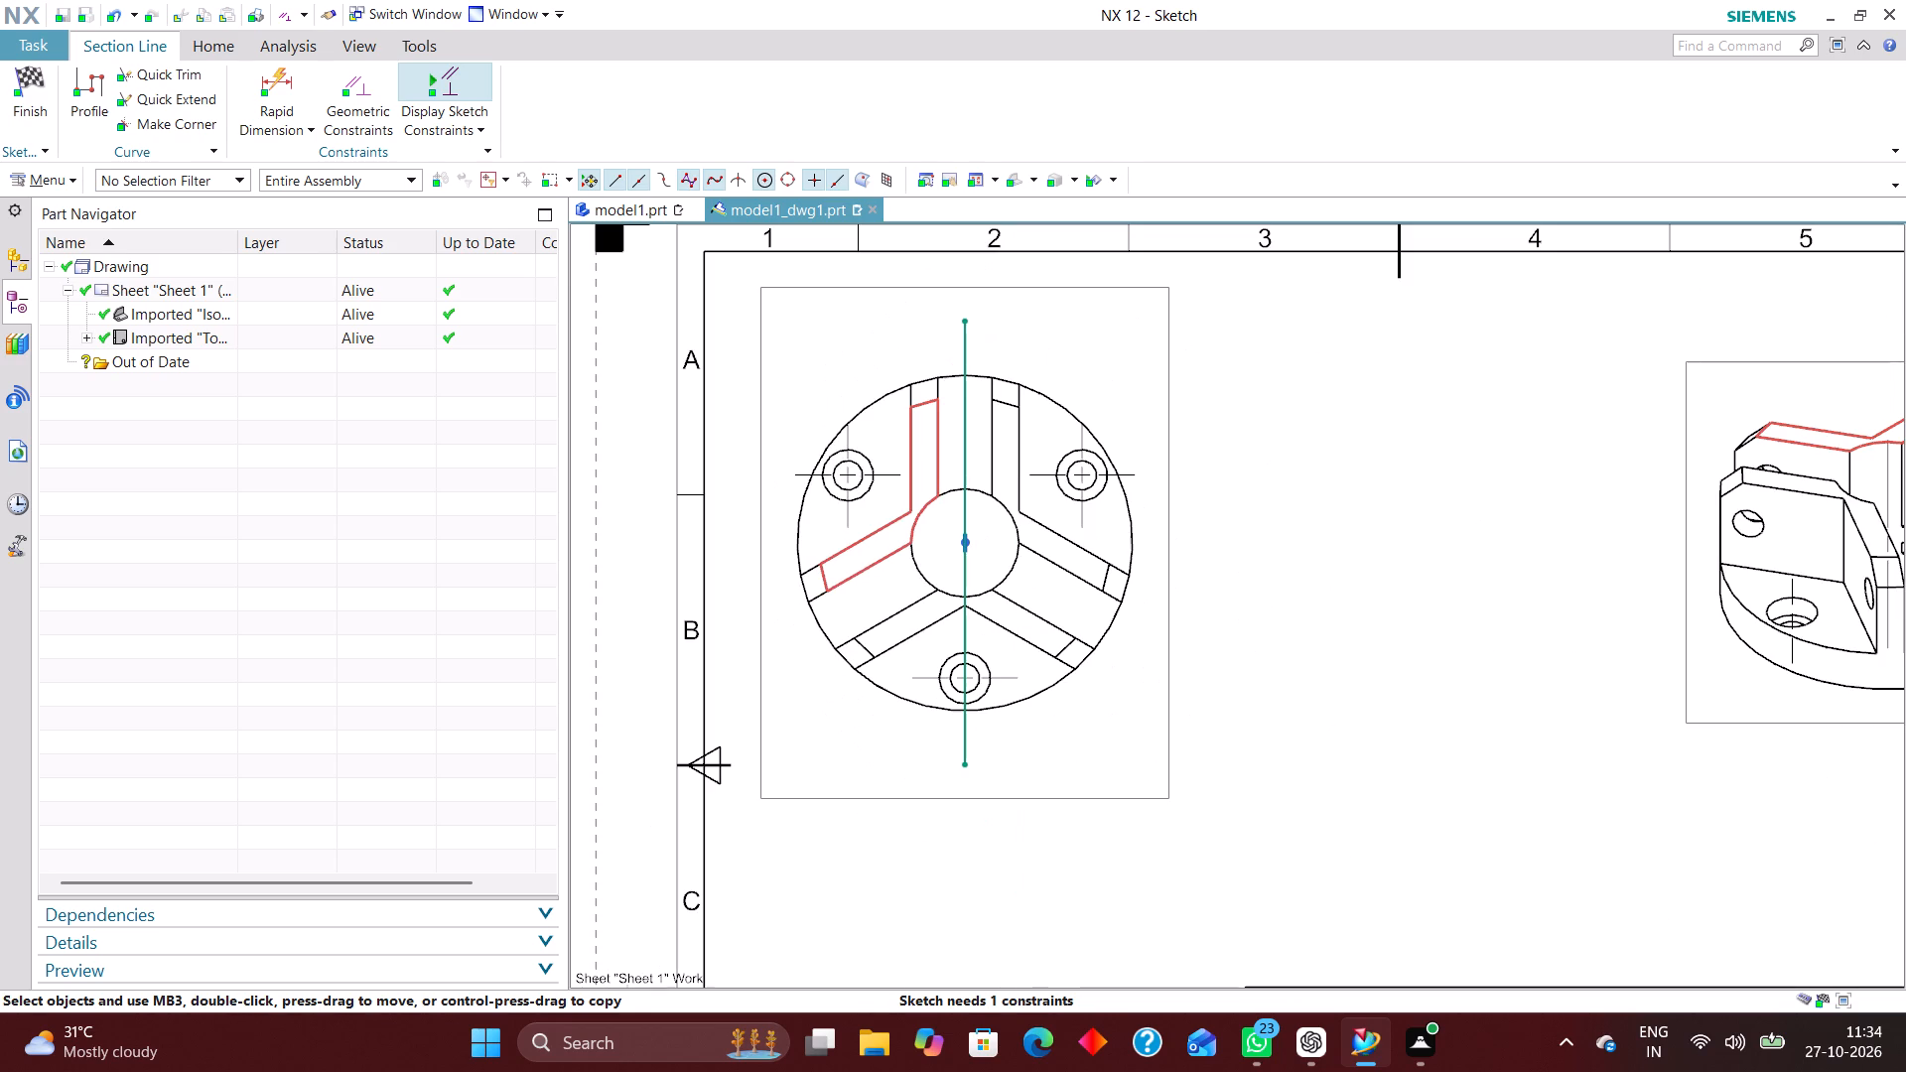
Finish the section line sketch and create the stand-alone Simple/Stepped section line with its direction reversed.
{"action": "left_click", "coordinate": [33, 80]}
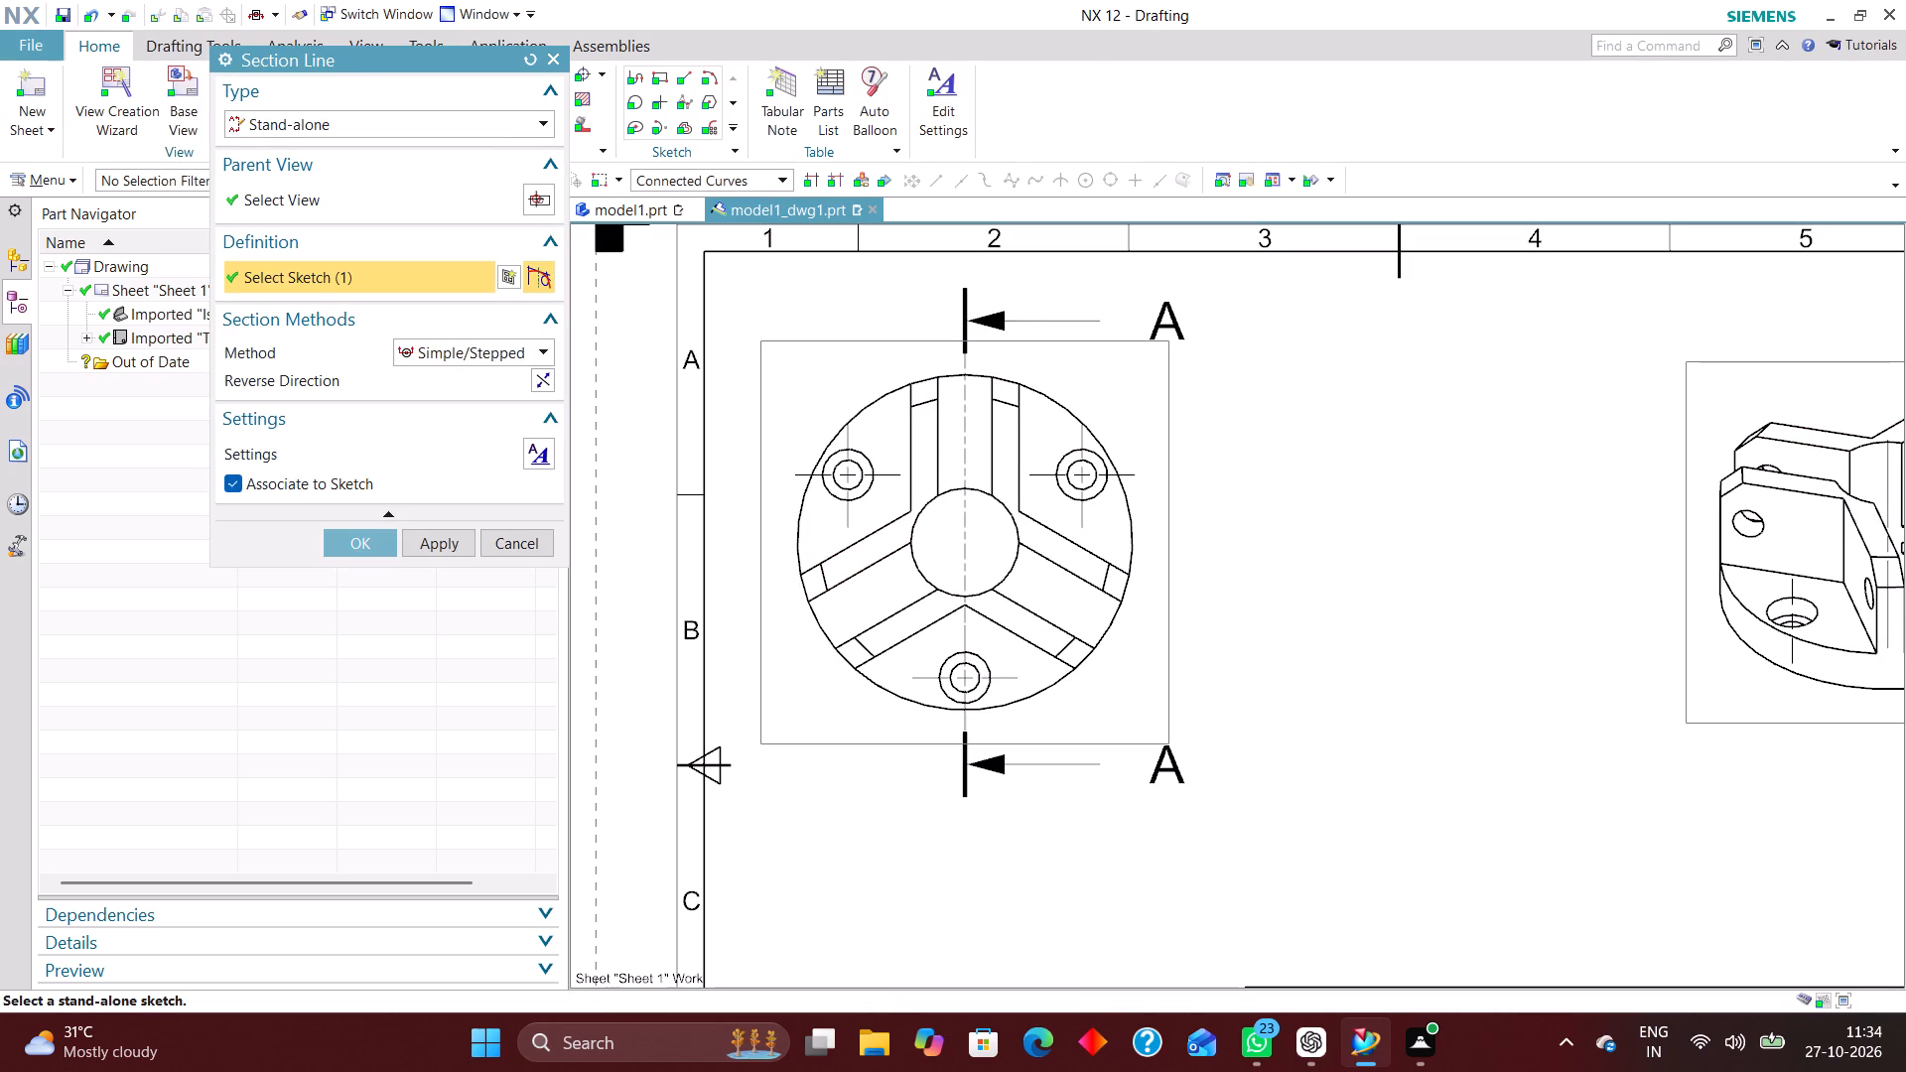
{"action": "left_click", "coordinate": [543, 380]}
{"action": "left_click", "coordinate": [359, 543]}
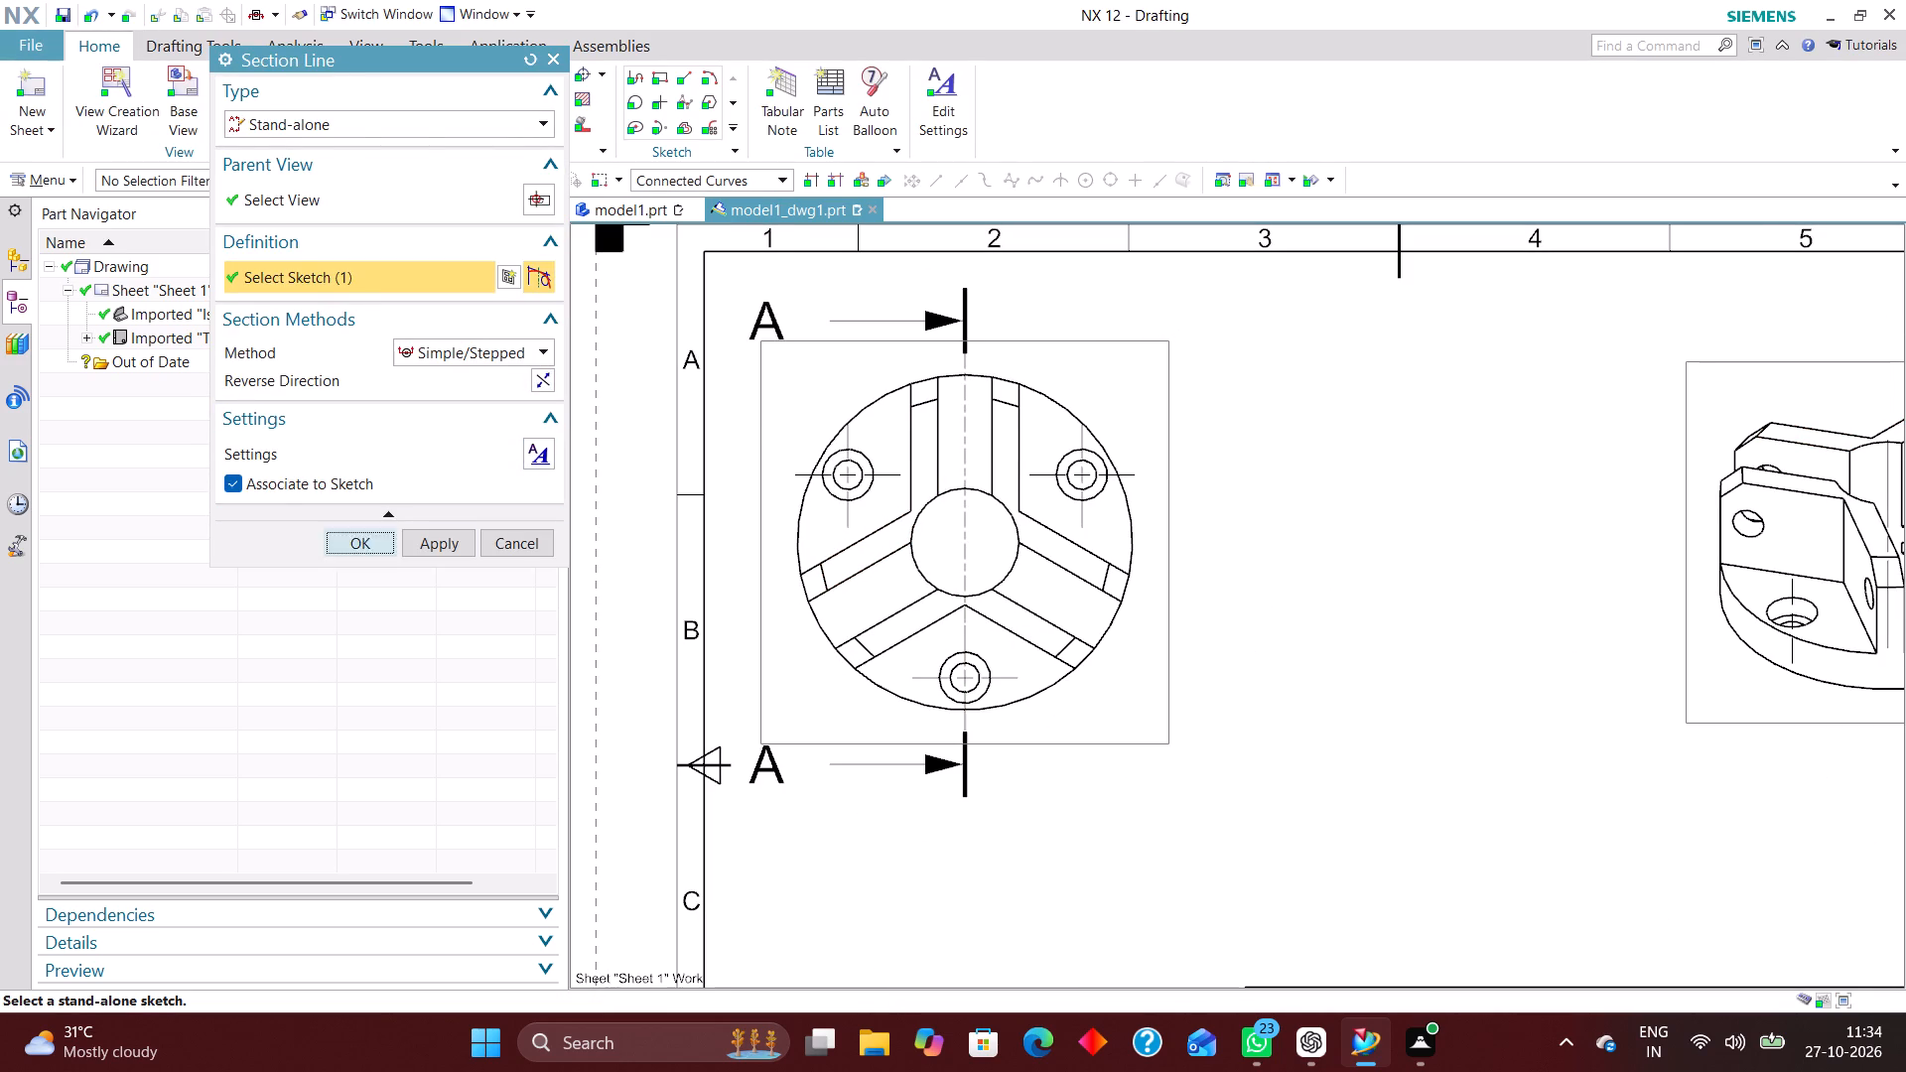
Create a section view from the existing section line A-A, placed between the top and isometric views.
{"action": "scroll", "coordinate": [845, 505], "scroll_direction": "down", "scroll_amount": 3}
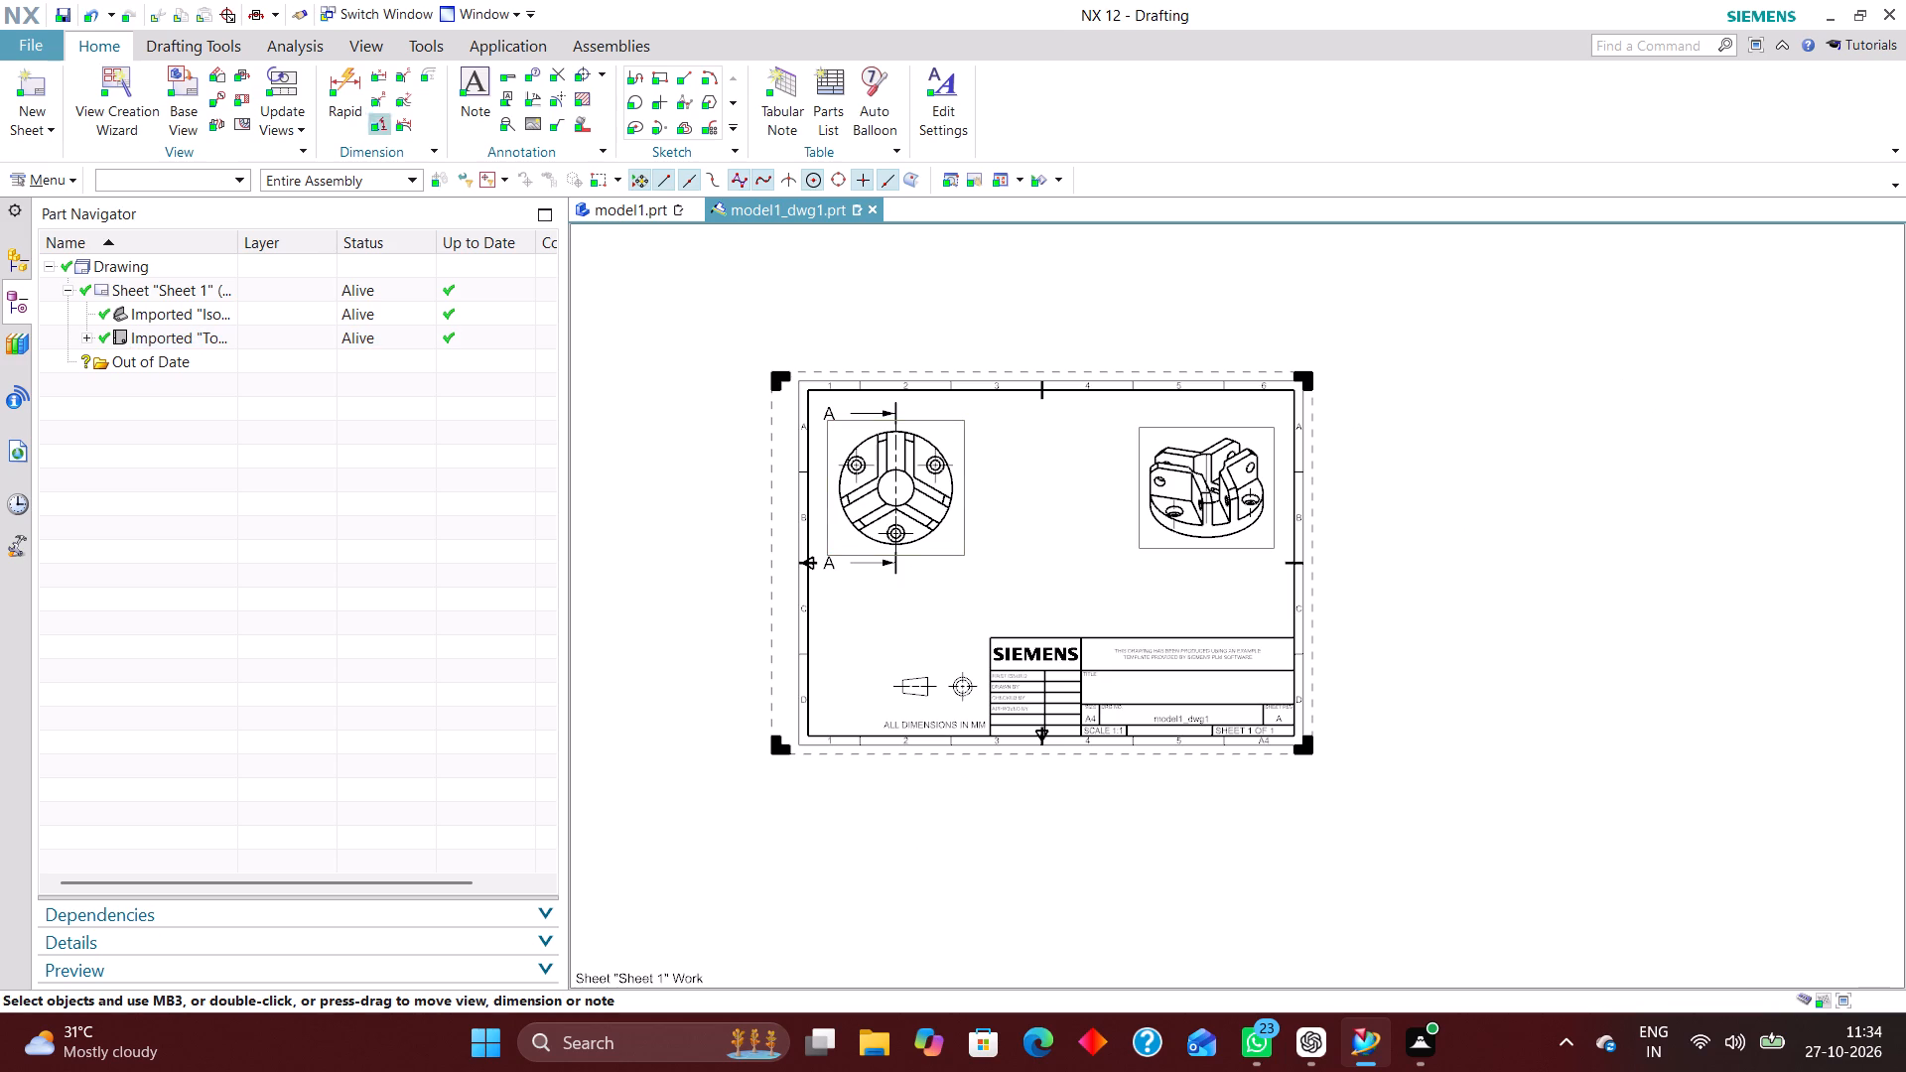
{"action": "left_click", "coordinate": [239, 98]}
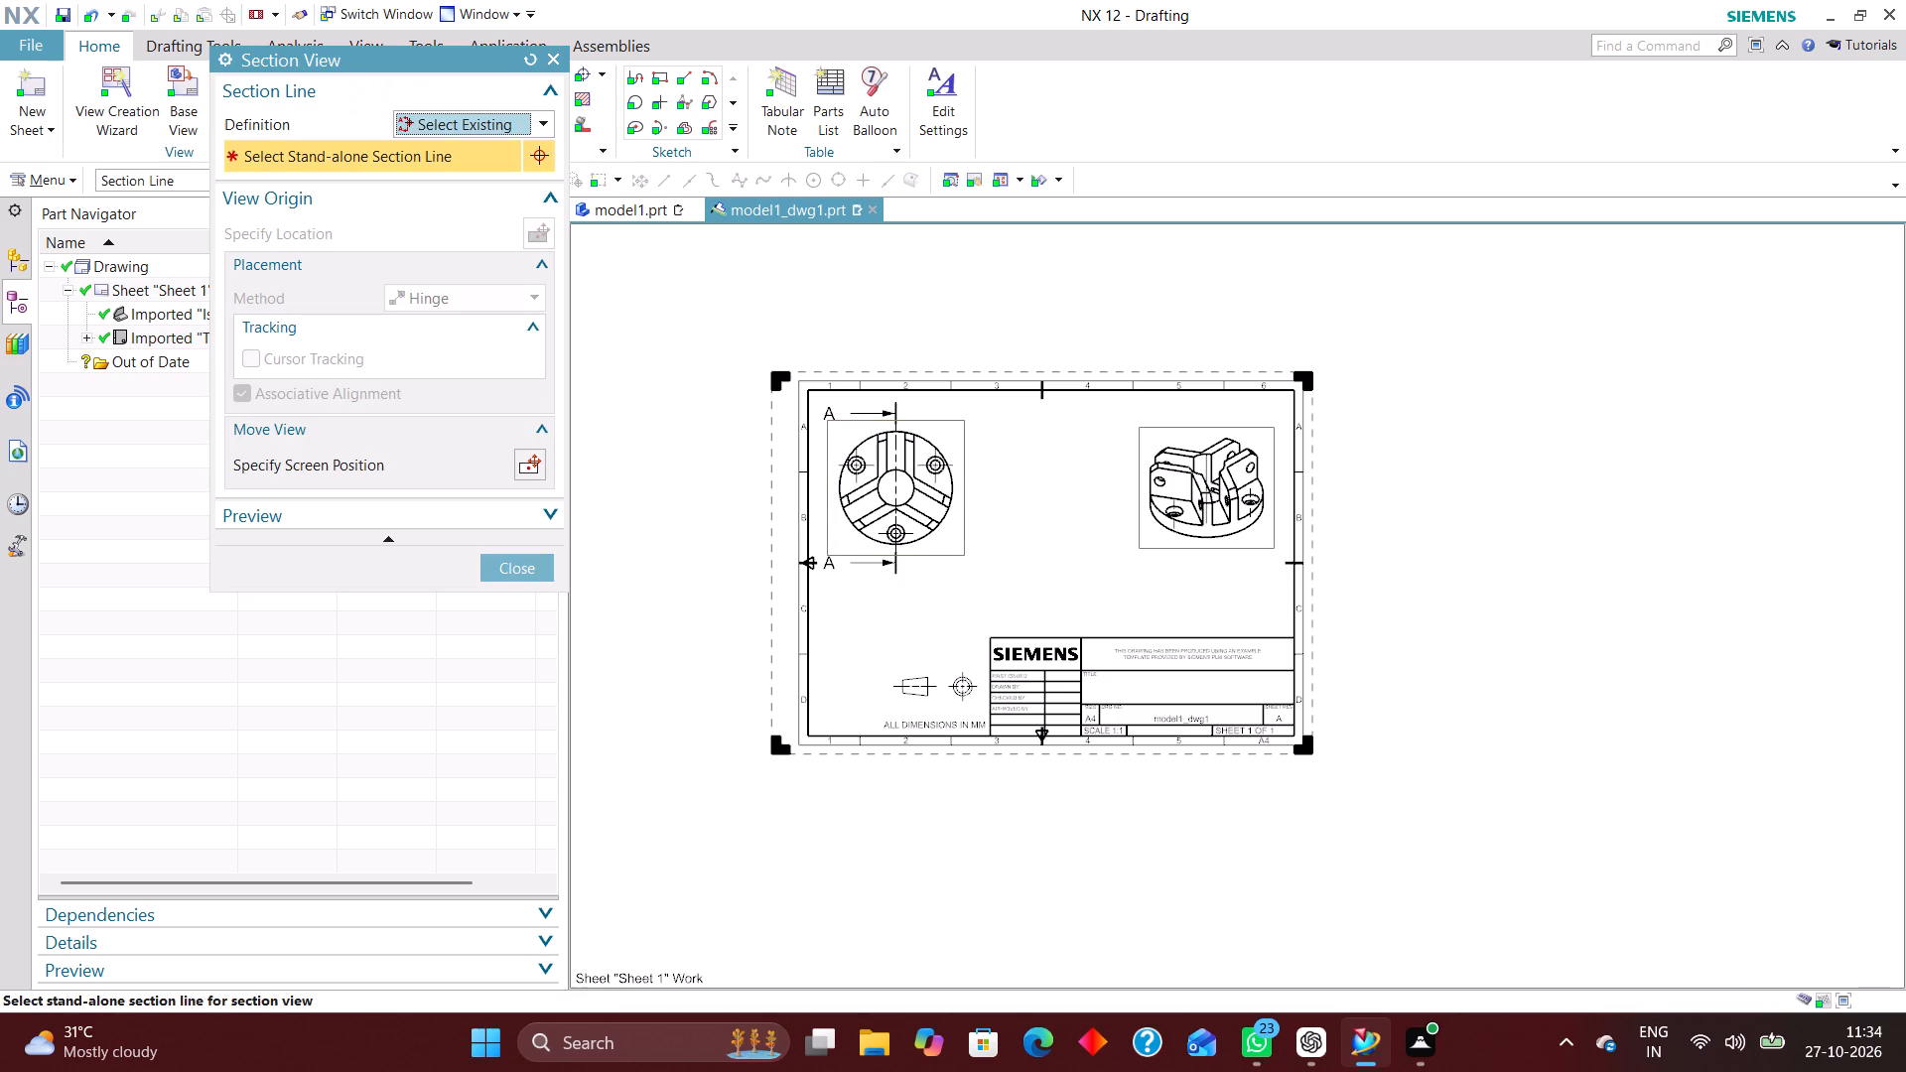
{"action": "left_click", "coordinate": [896, 420]}
{"action": "left_click", "coordinate": [1027, 484]}
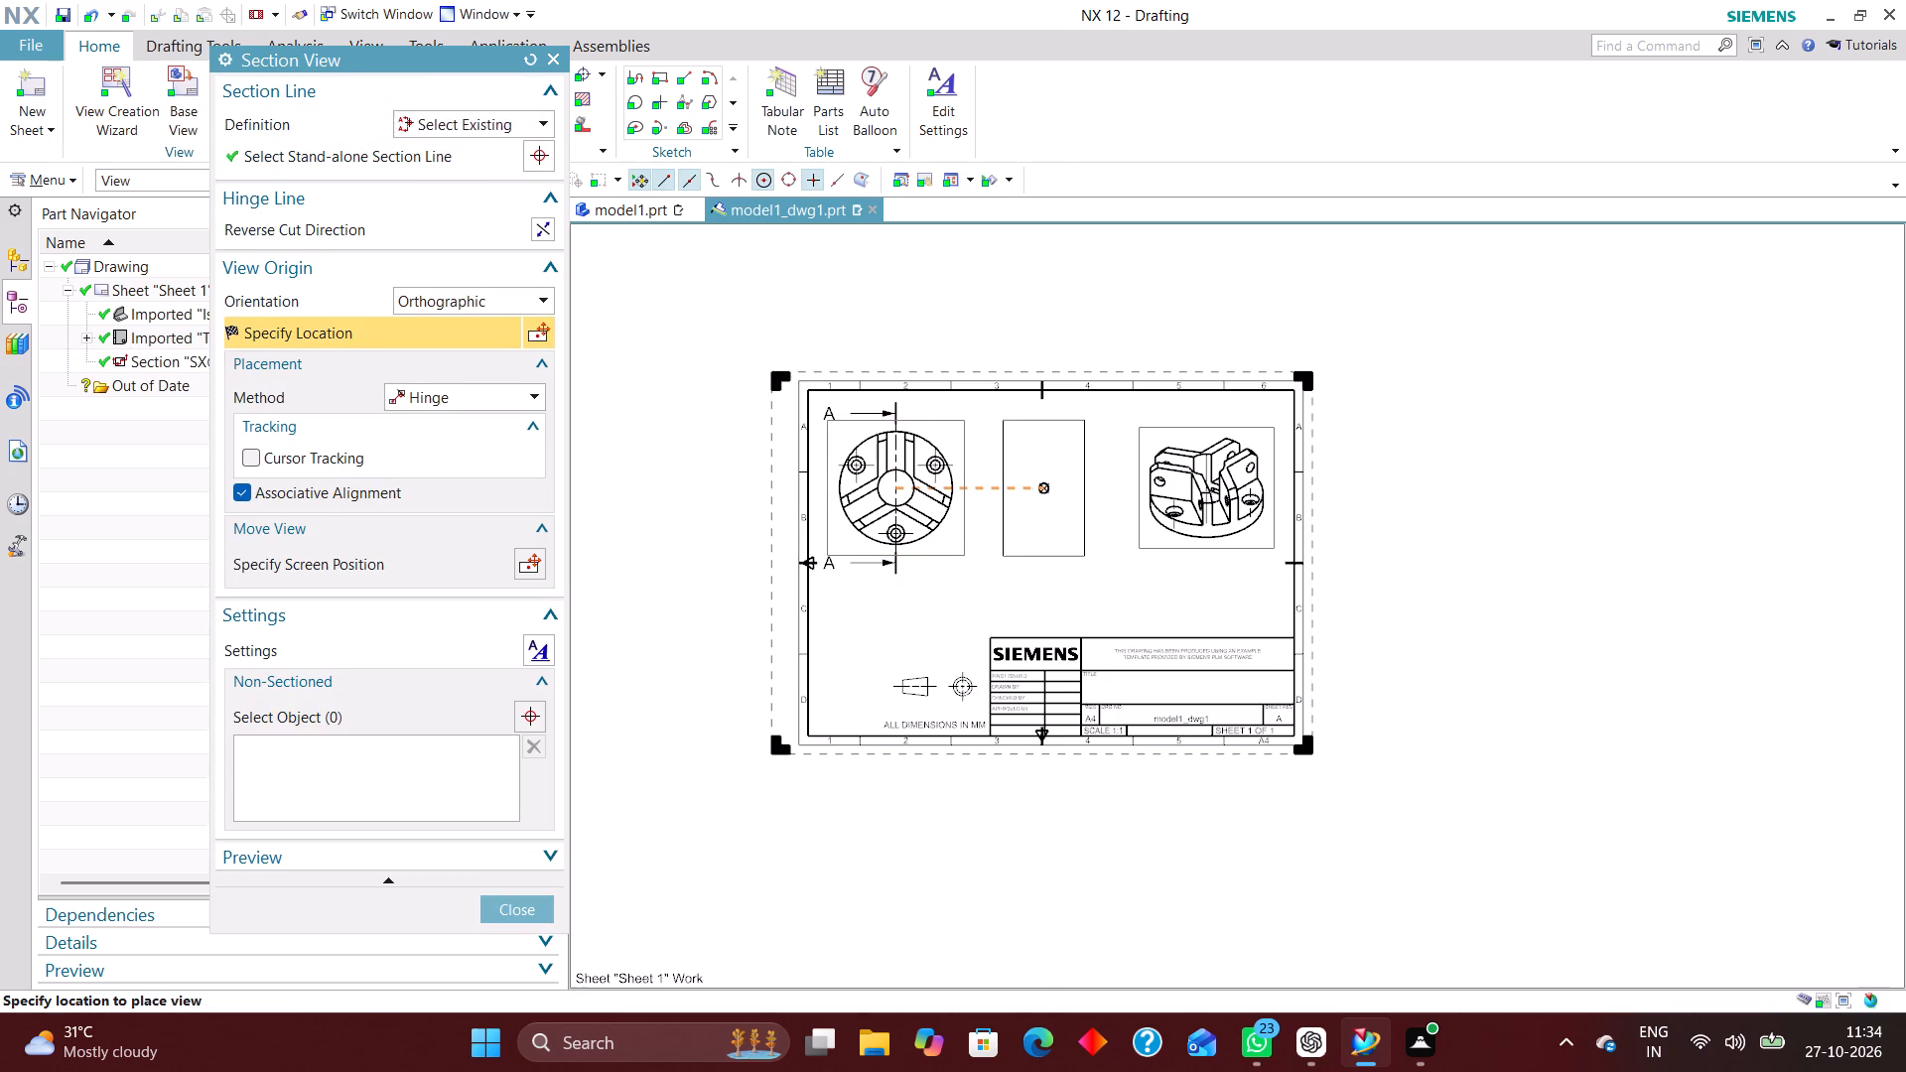
{"action": "scroll", "coordinate": [1053, 510], "scroll_direction": "up", "scroll_amount": 4}
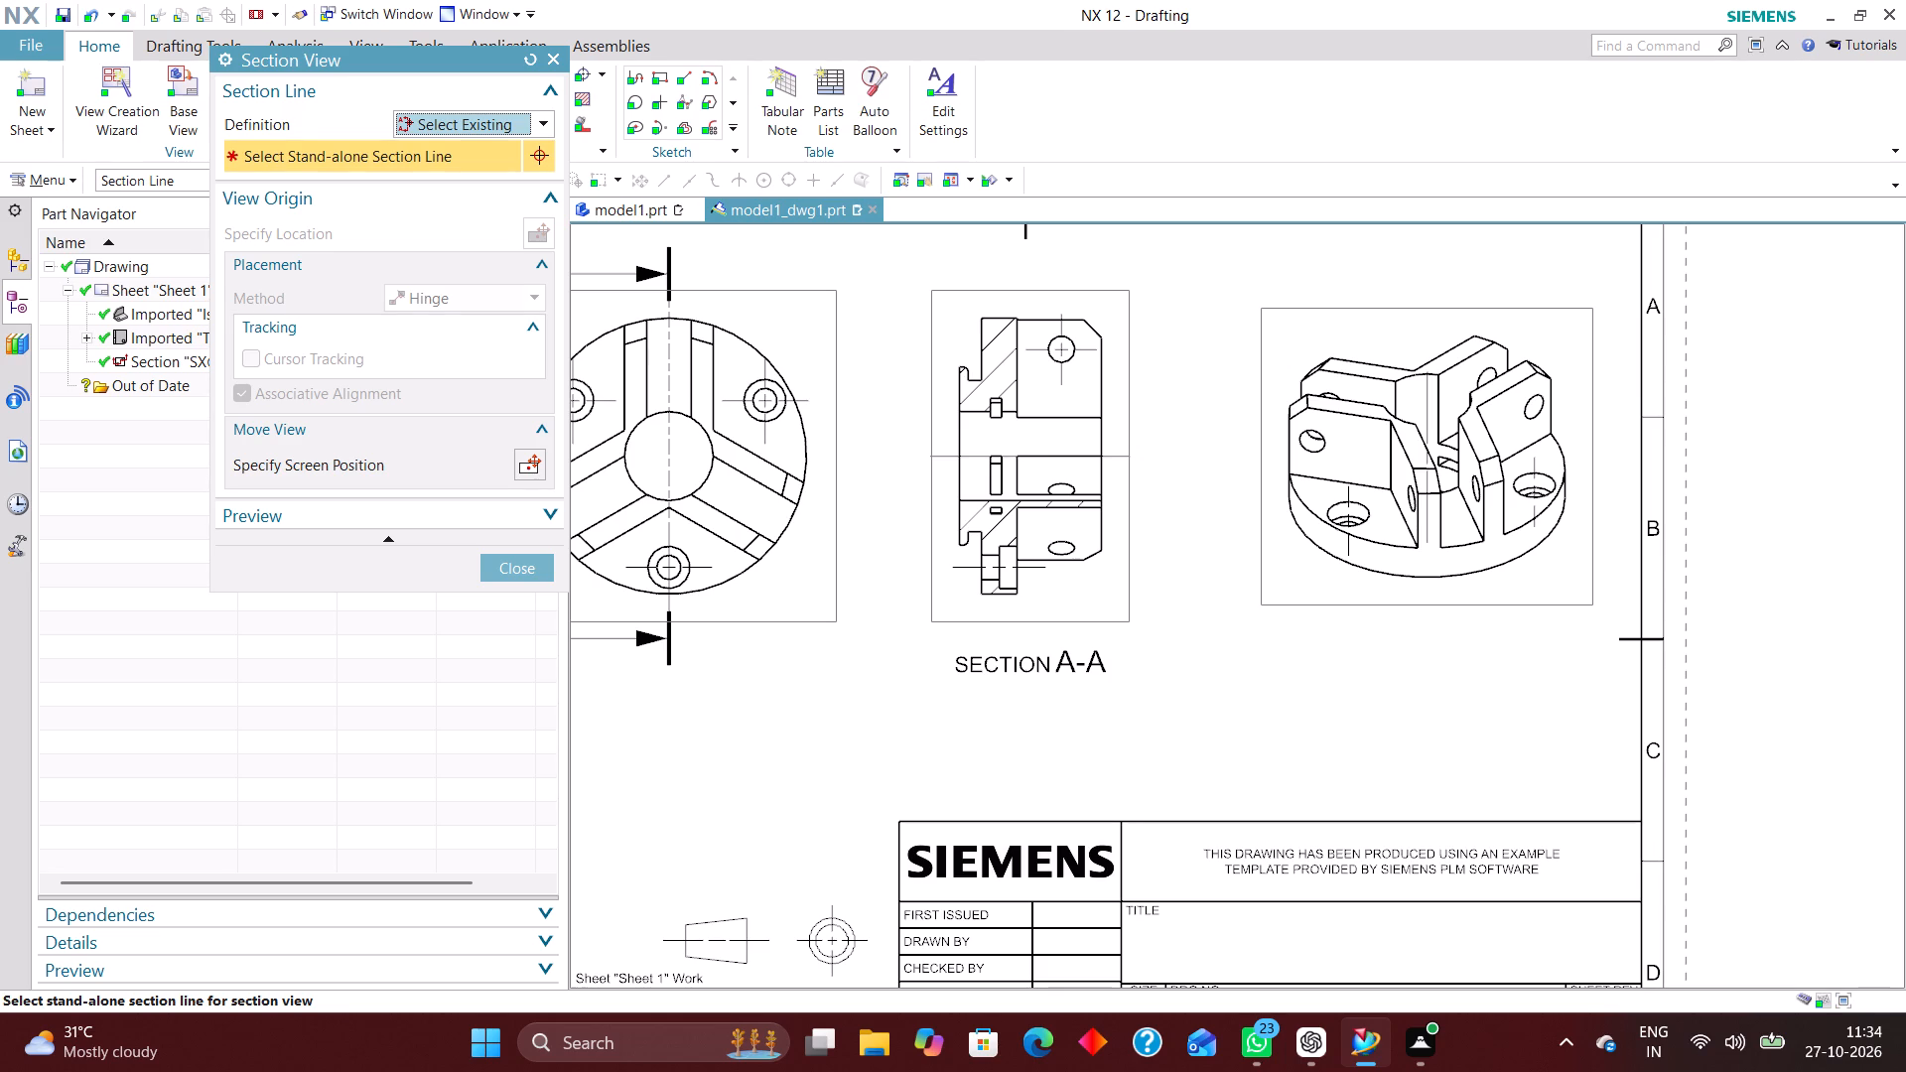
{"action": "left_click", "coordinate": [538, 571]}
{"action": "scroll", "coordinate": [944, 479], "scroll_direction": "up", "scroll_amount": 4}
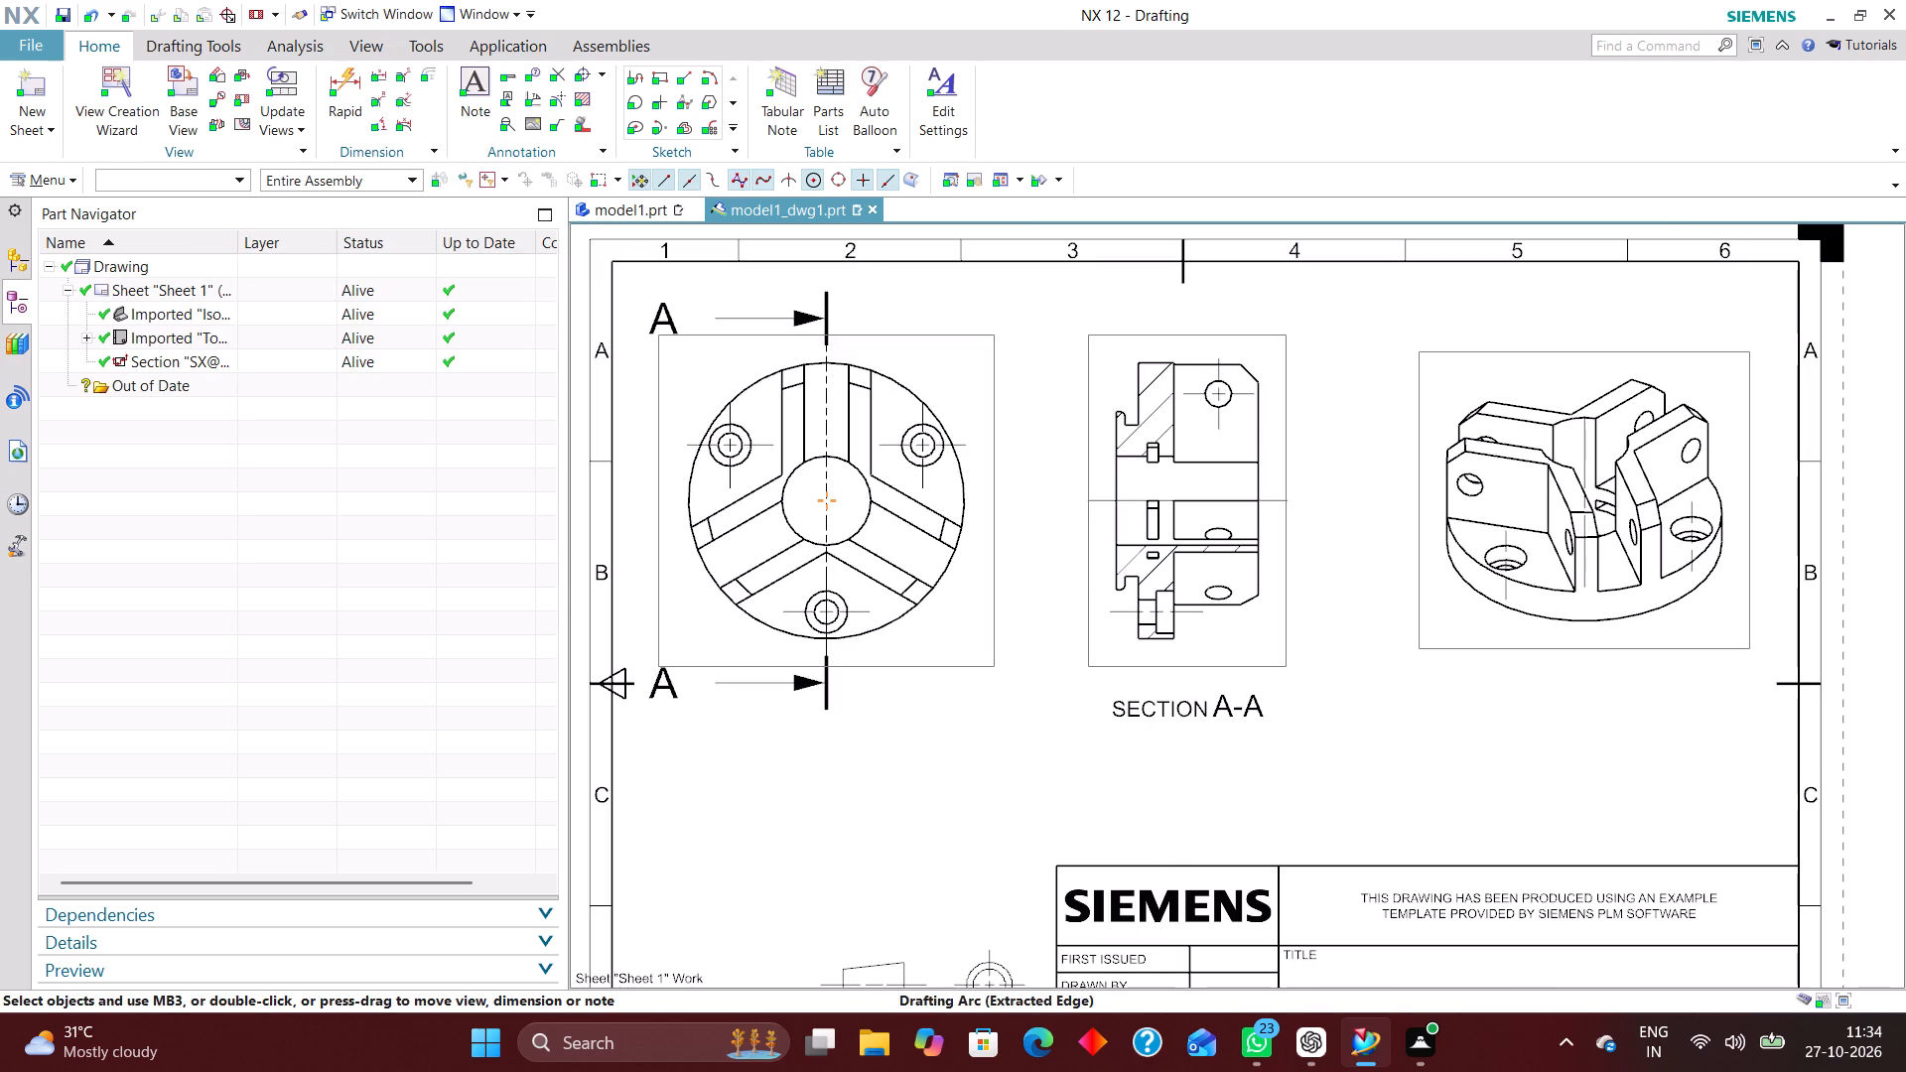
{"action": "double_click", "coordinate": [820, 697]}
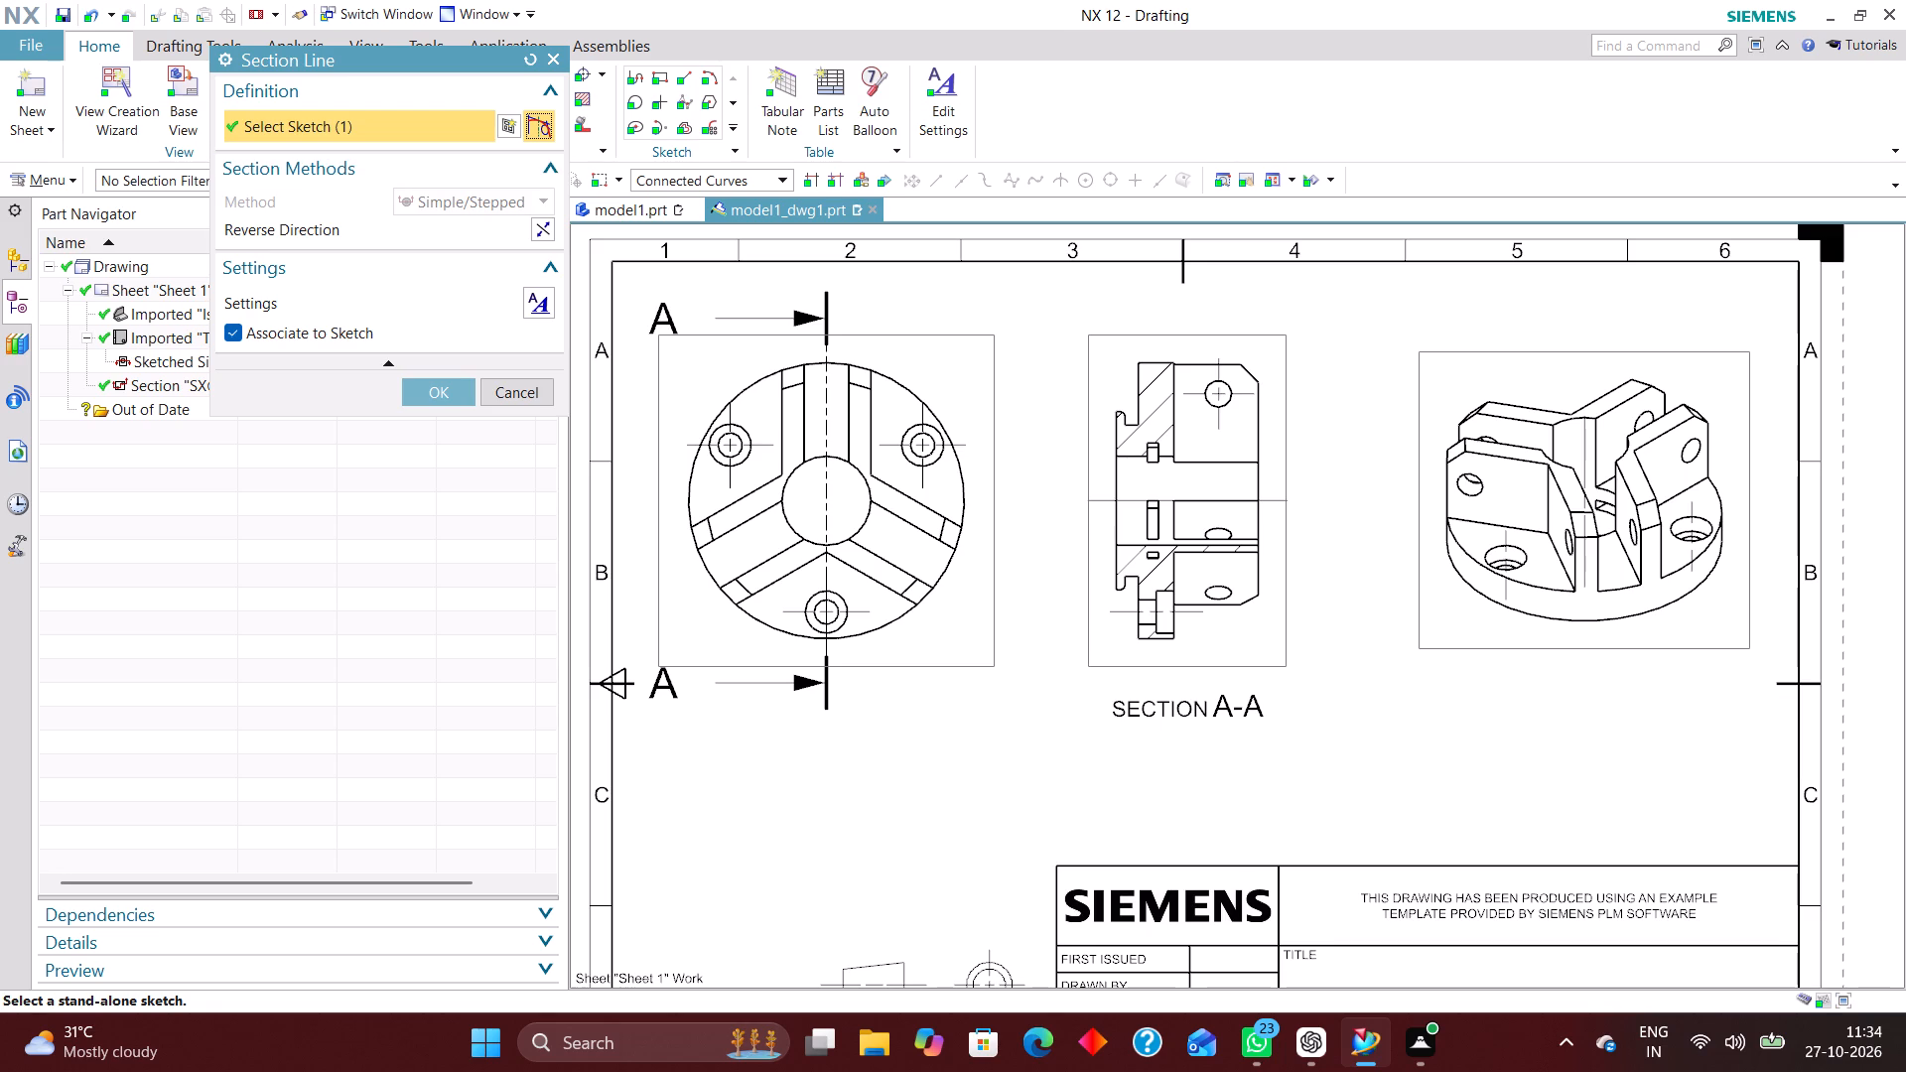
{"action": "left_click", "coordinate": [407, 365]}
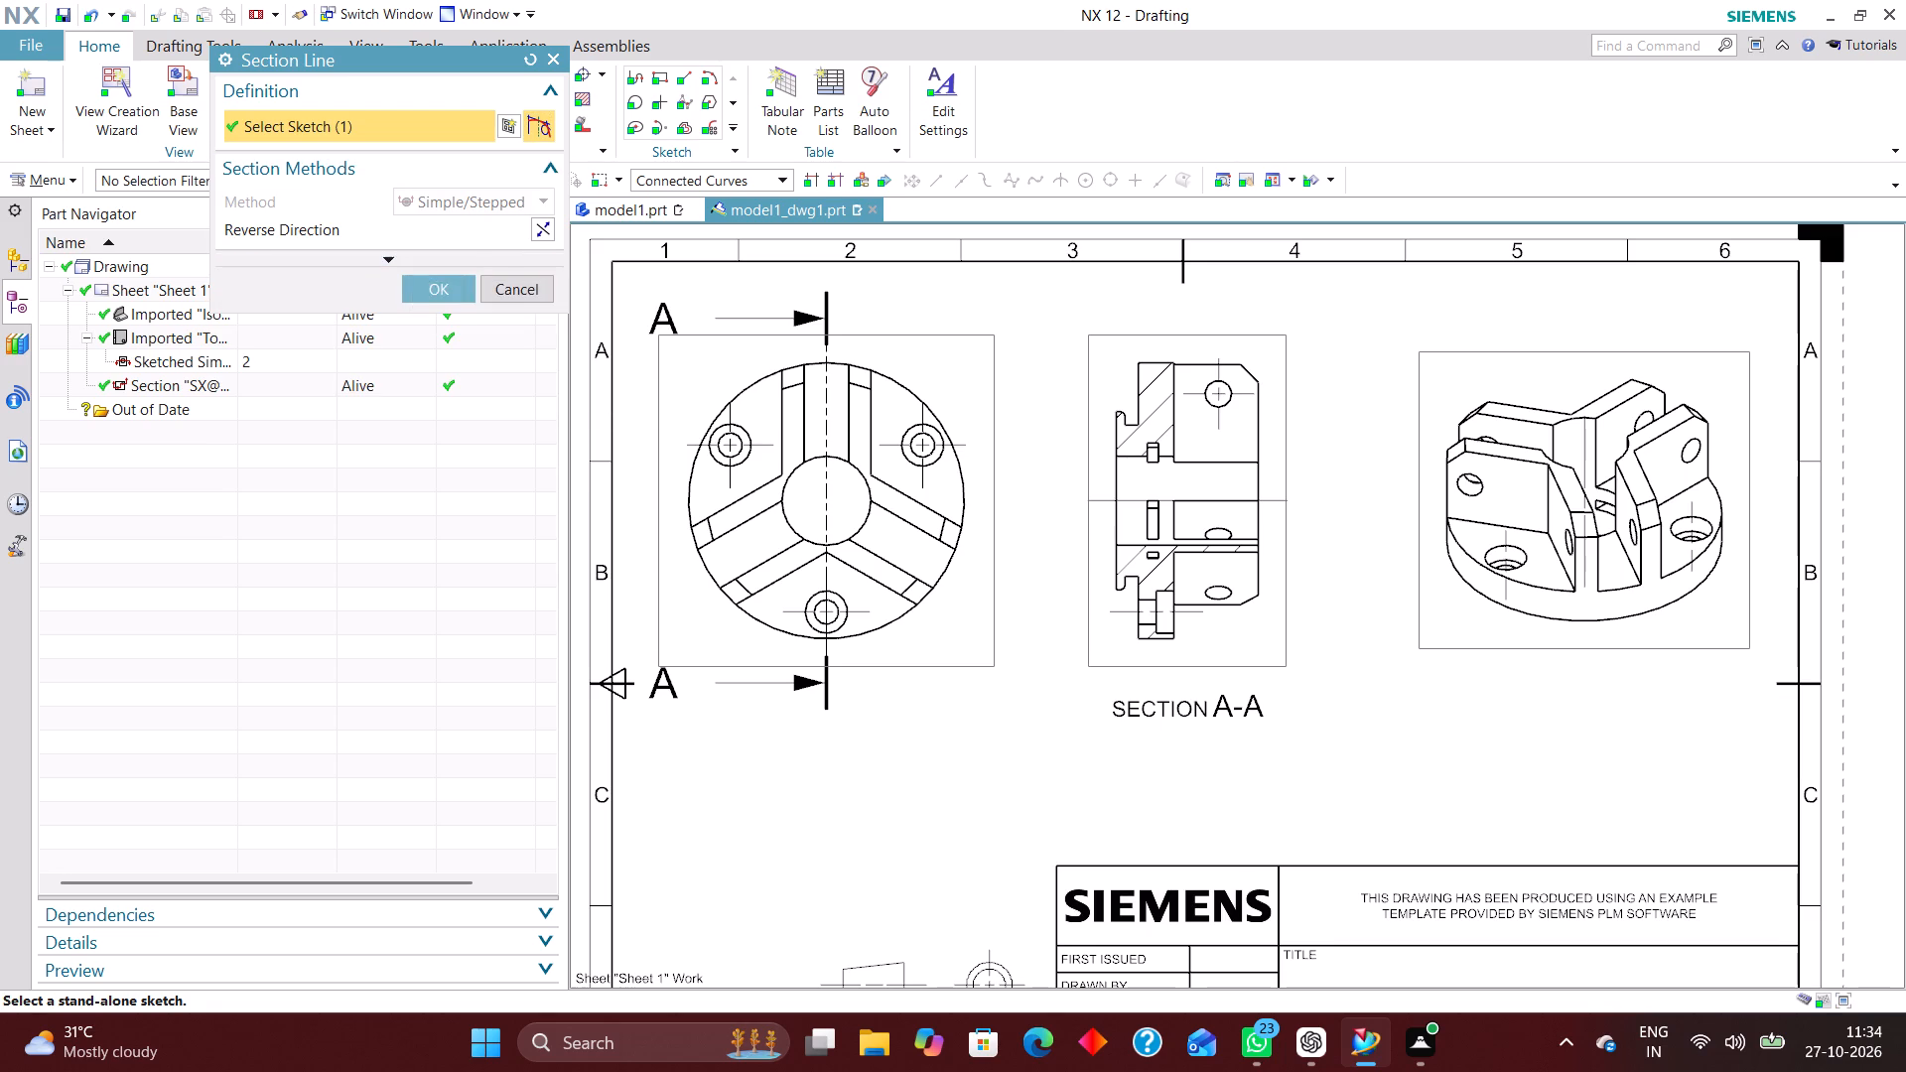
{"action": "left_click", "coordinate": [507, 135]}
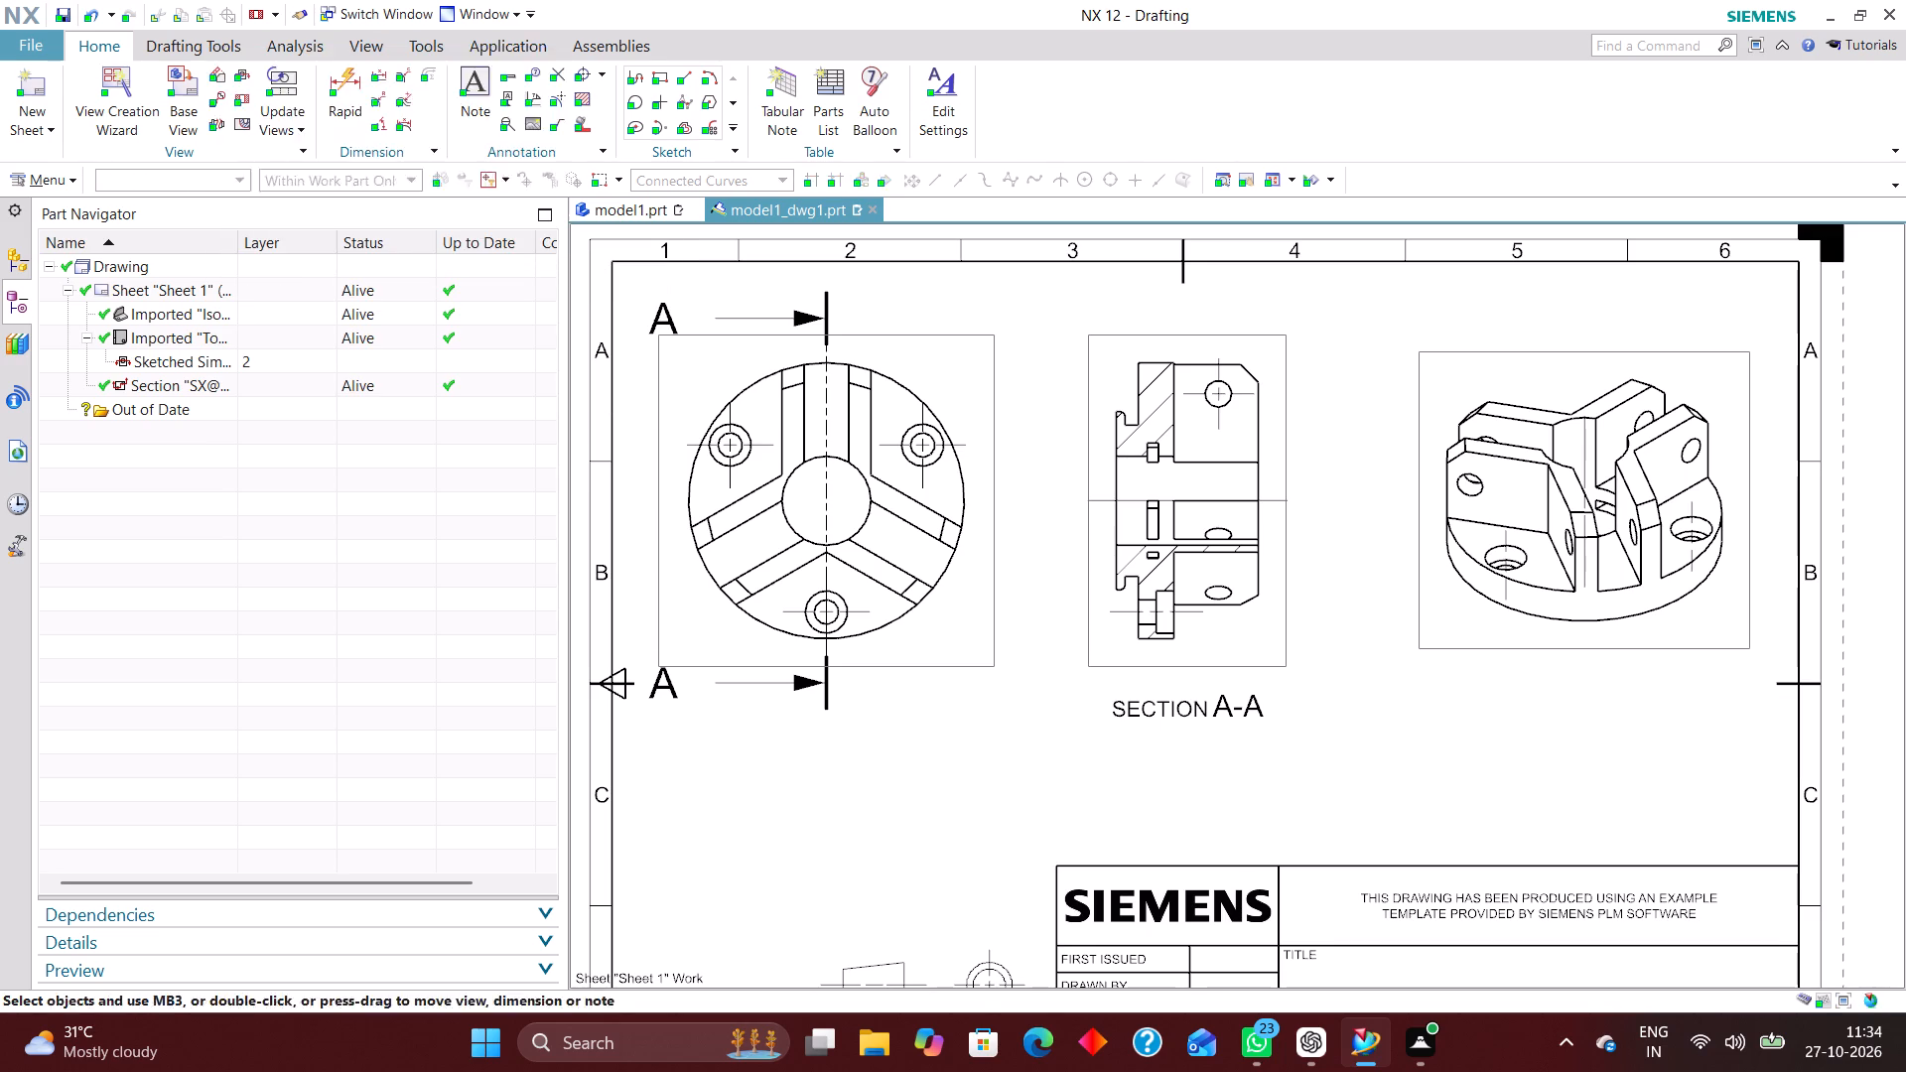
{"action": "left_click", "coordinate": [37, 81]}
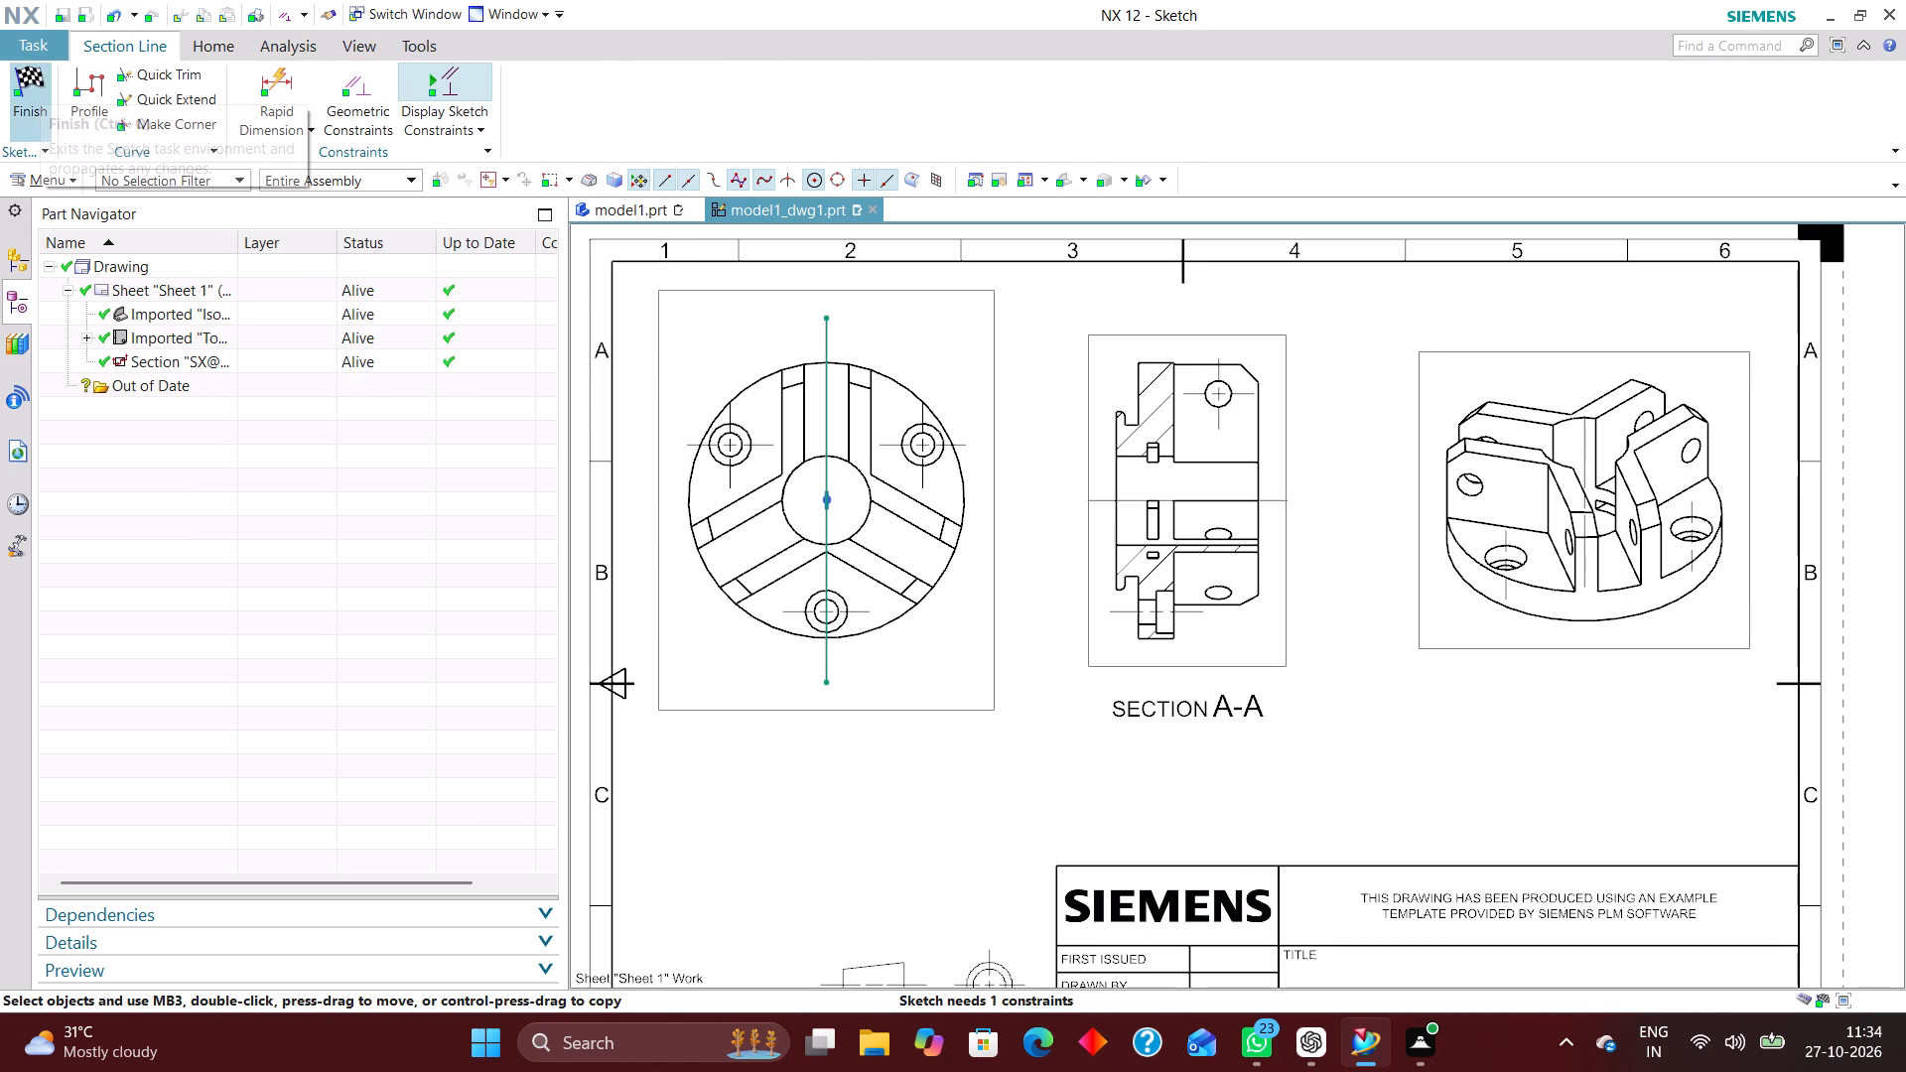
Reverse the direction of section line A-A and update the drawing so the section view matches.
{"action": "double_click", "coordinate": [807, 318]}
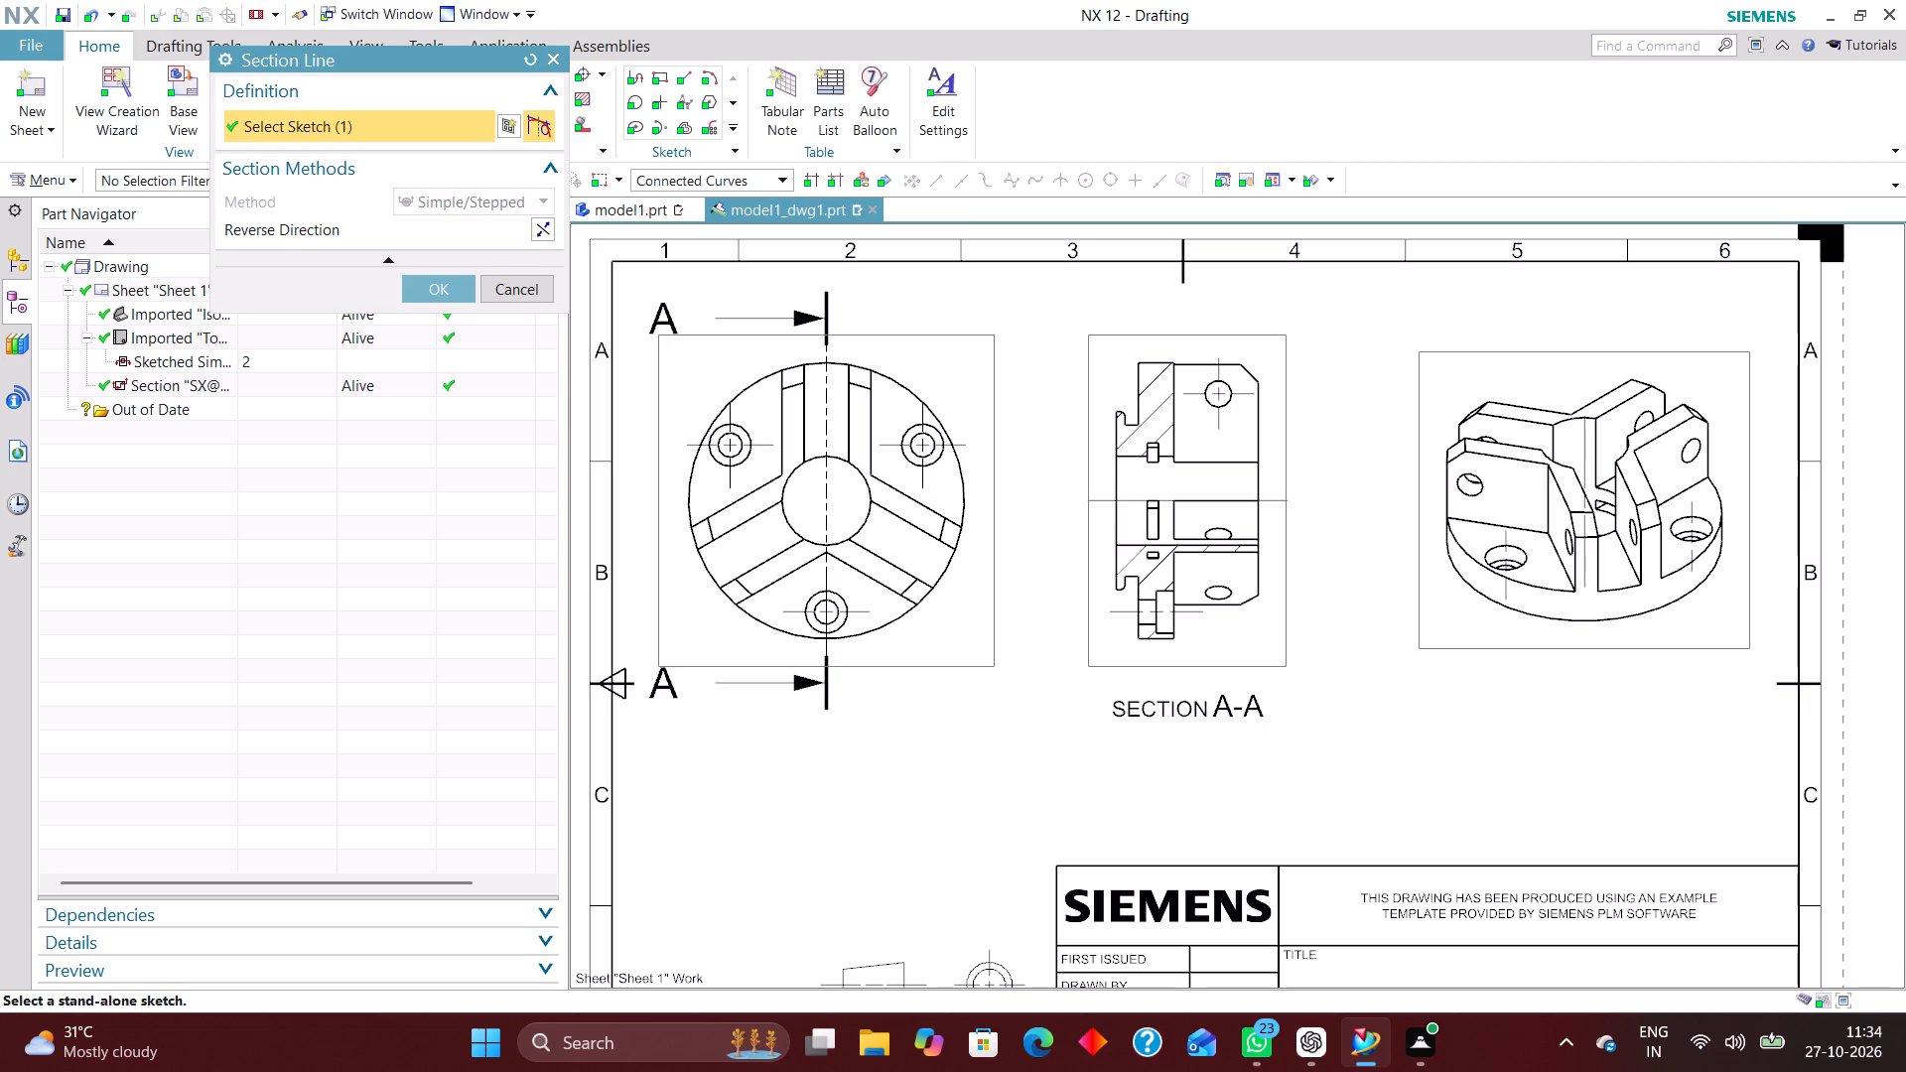
{"action": "left_click", "coordinate": [423, 255]}
{"action": "left_click", "coordinate": [384, 258]}
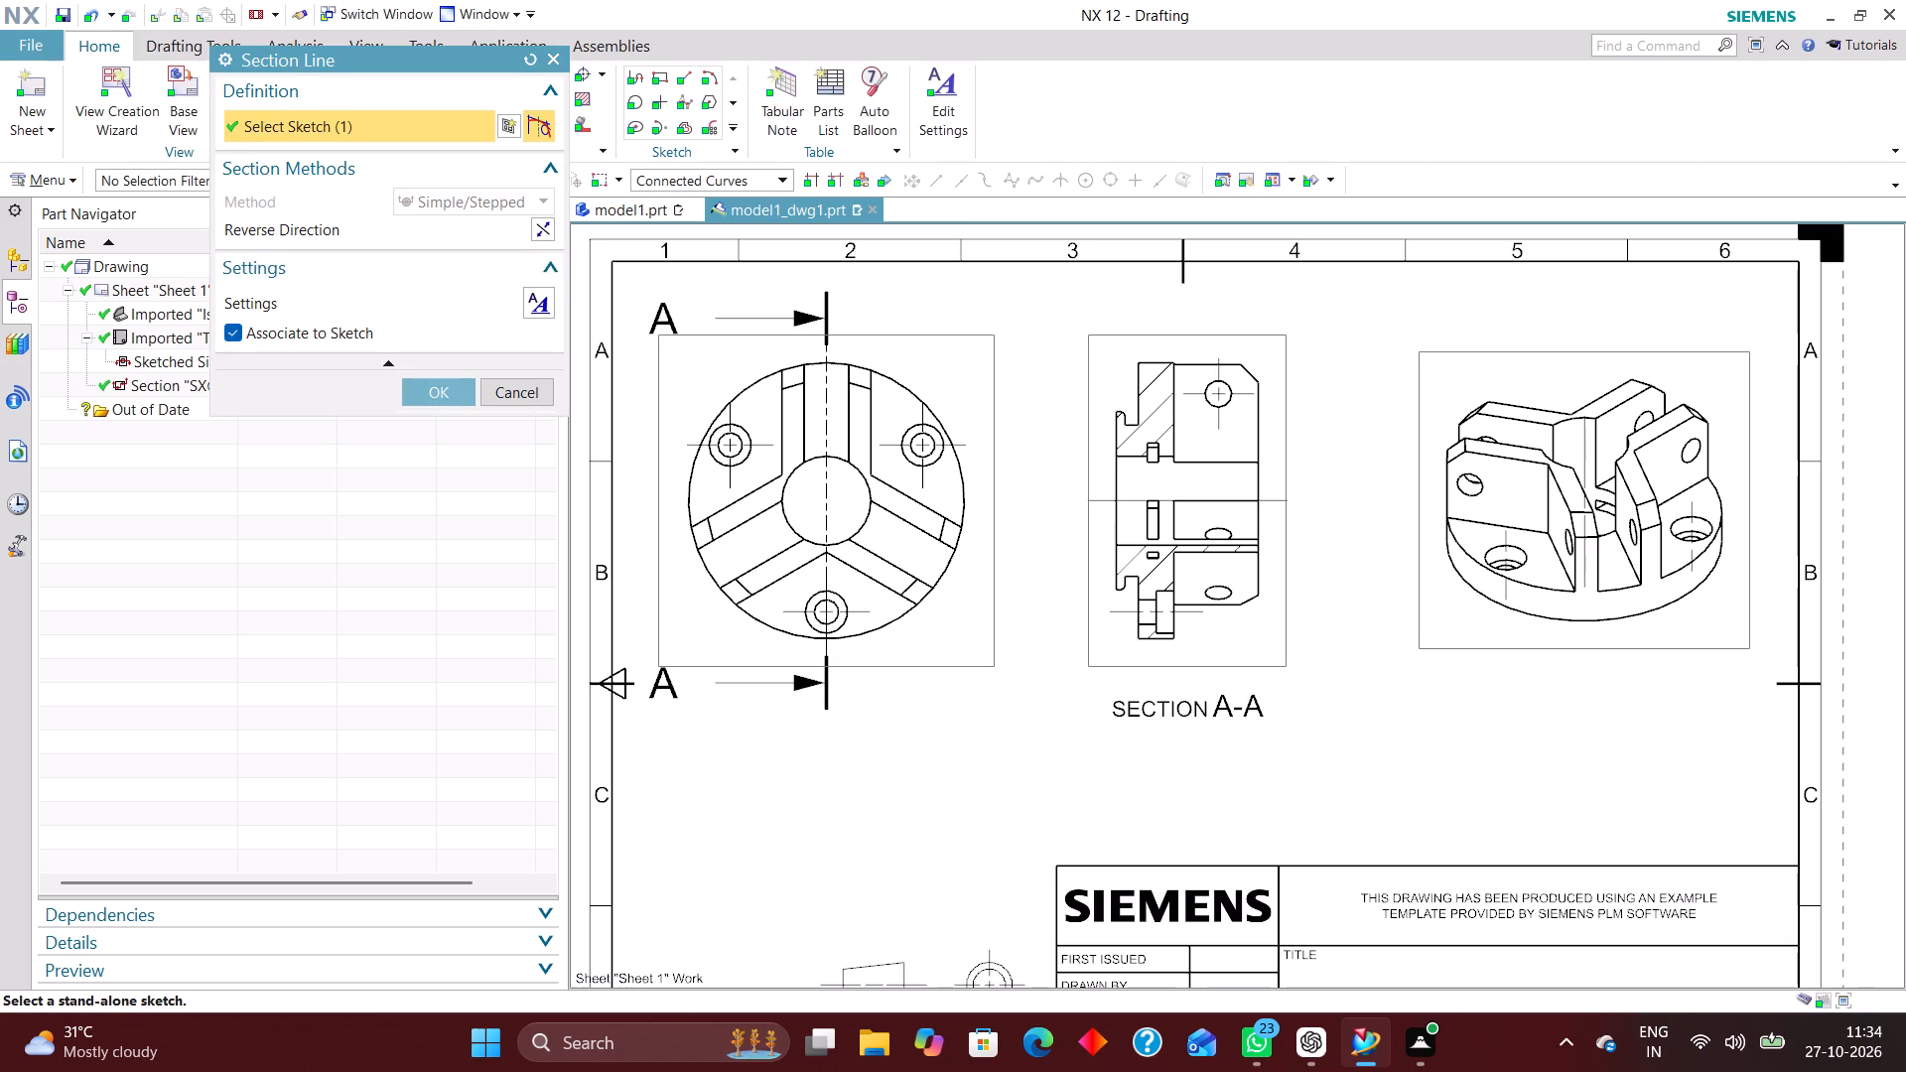
{"action": "left_click", "coordinate": [539, 228]}
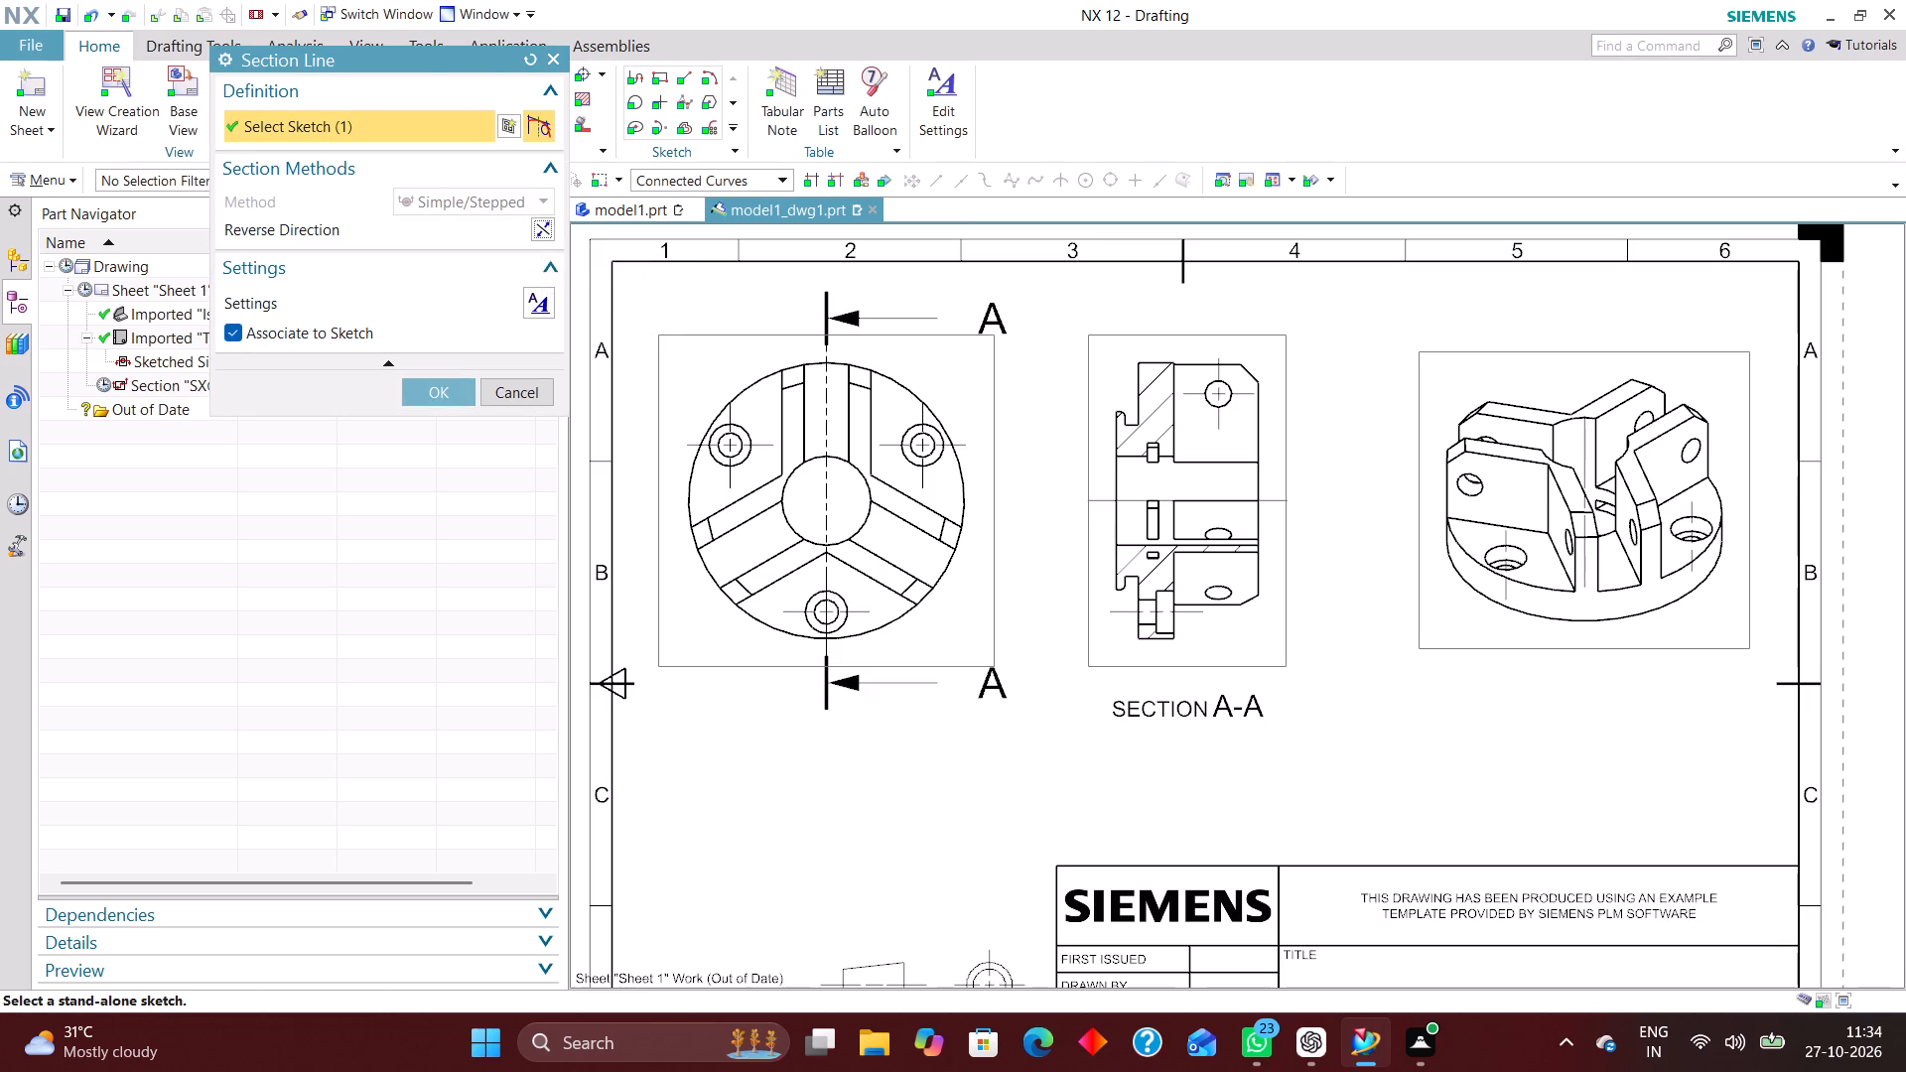
{"action": "left_click", "coordinate": [457, 387]}
{"action": "scroll", "coordinate": [800, 372], "scroll_direction": "down", "scroll_amount": 3}
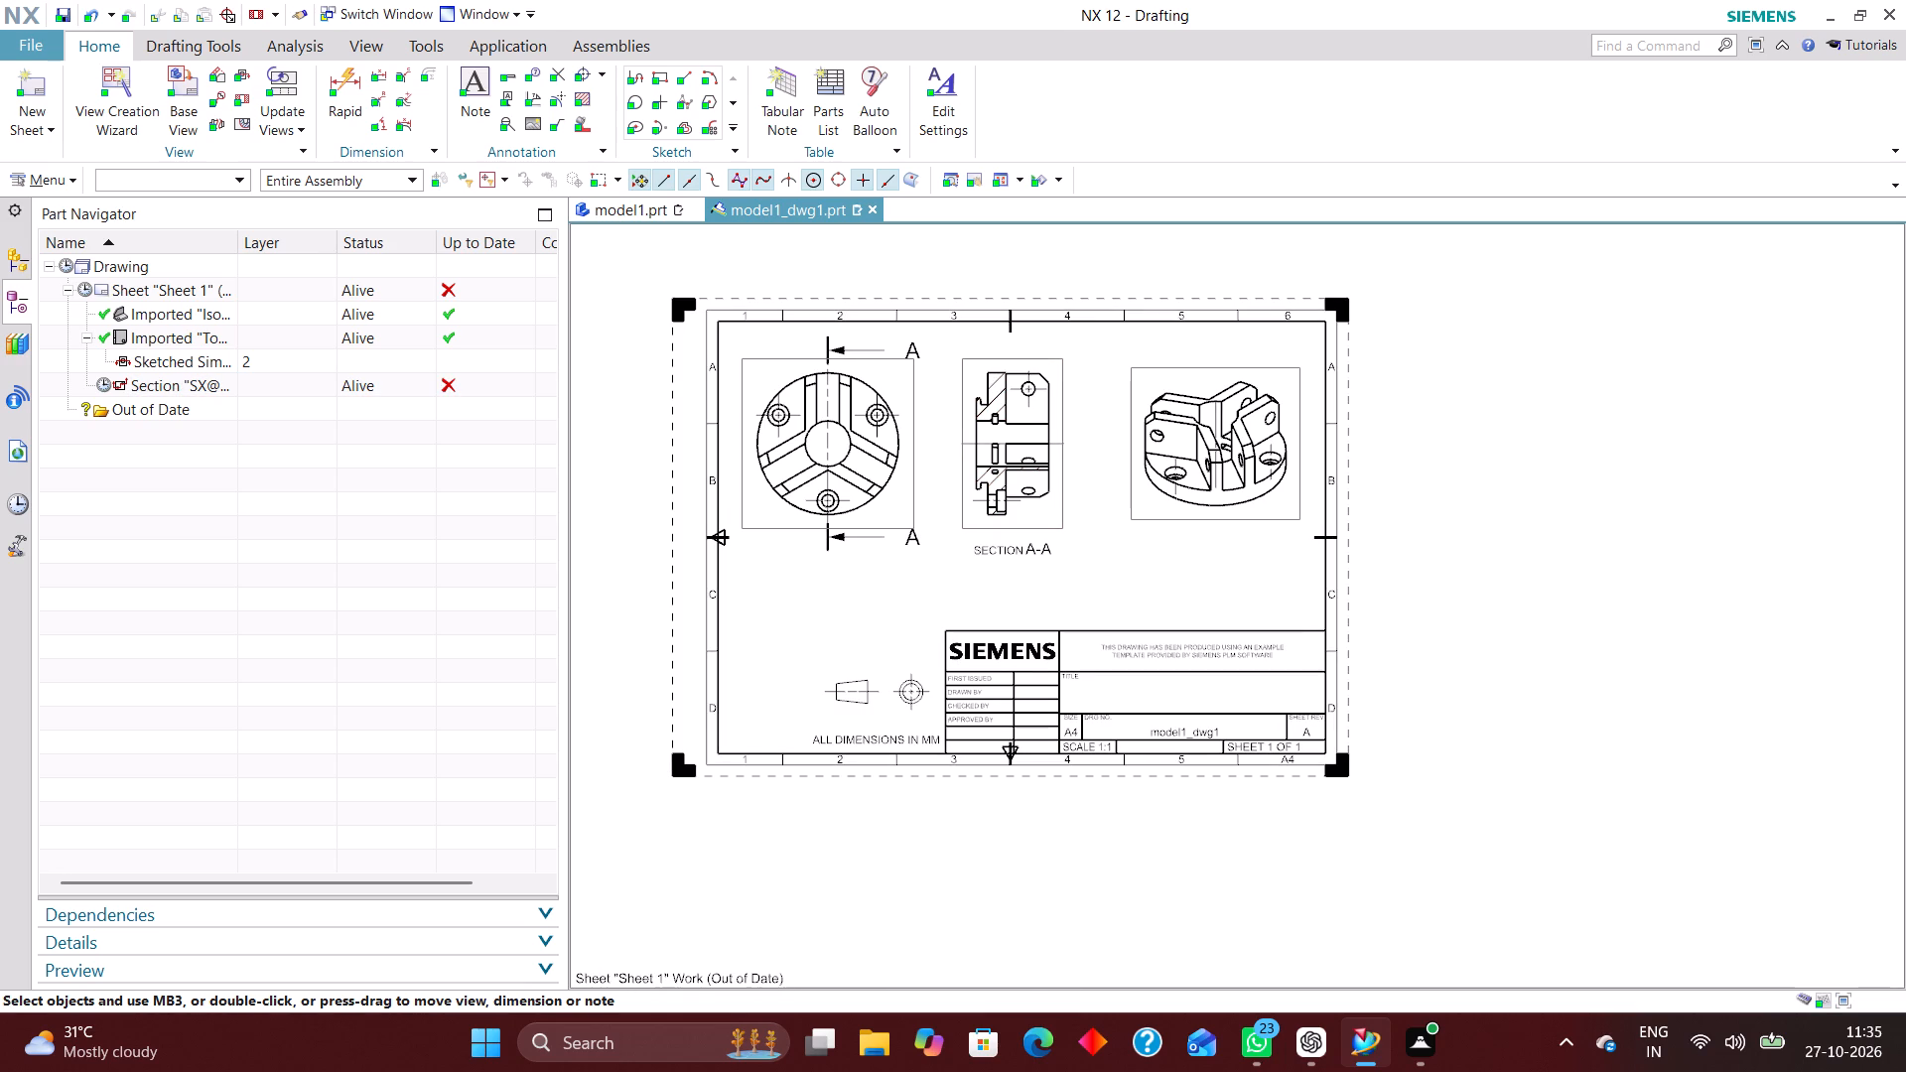
{"action": "left_click", "coordinate": [63, 260]}
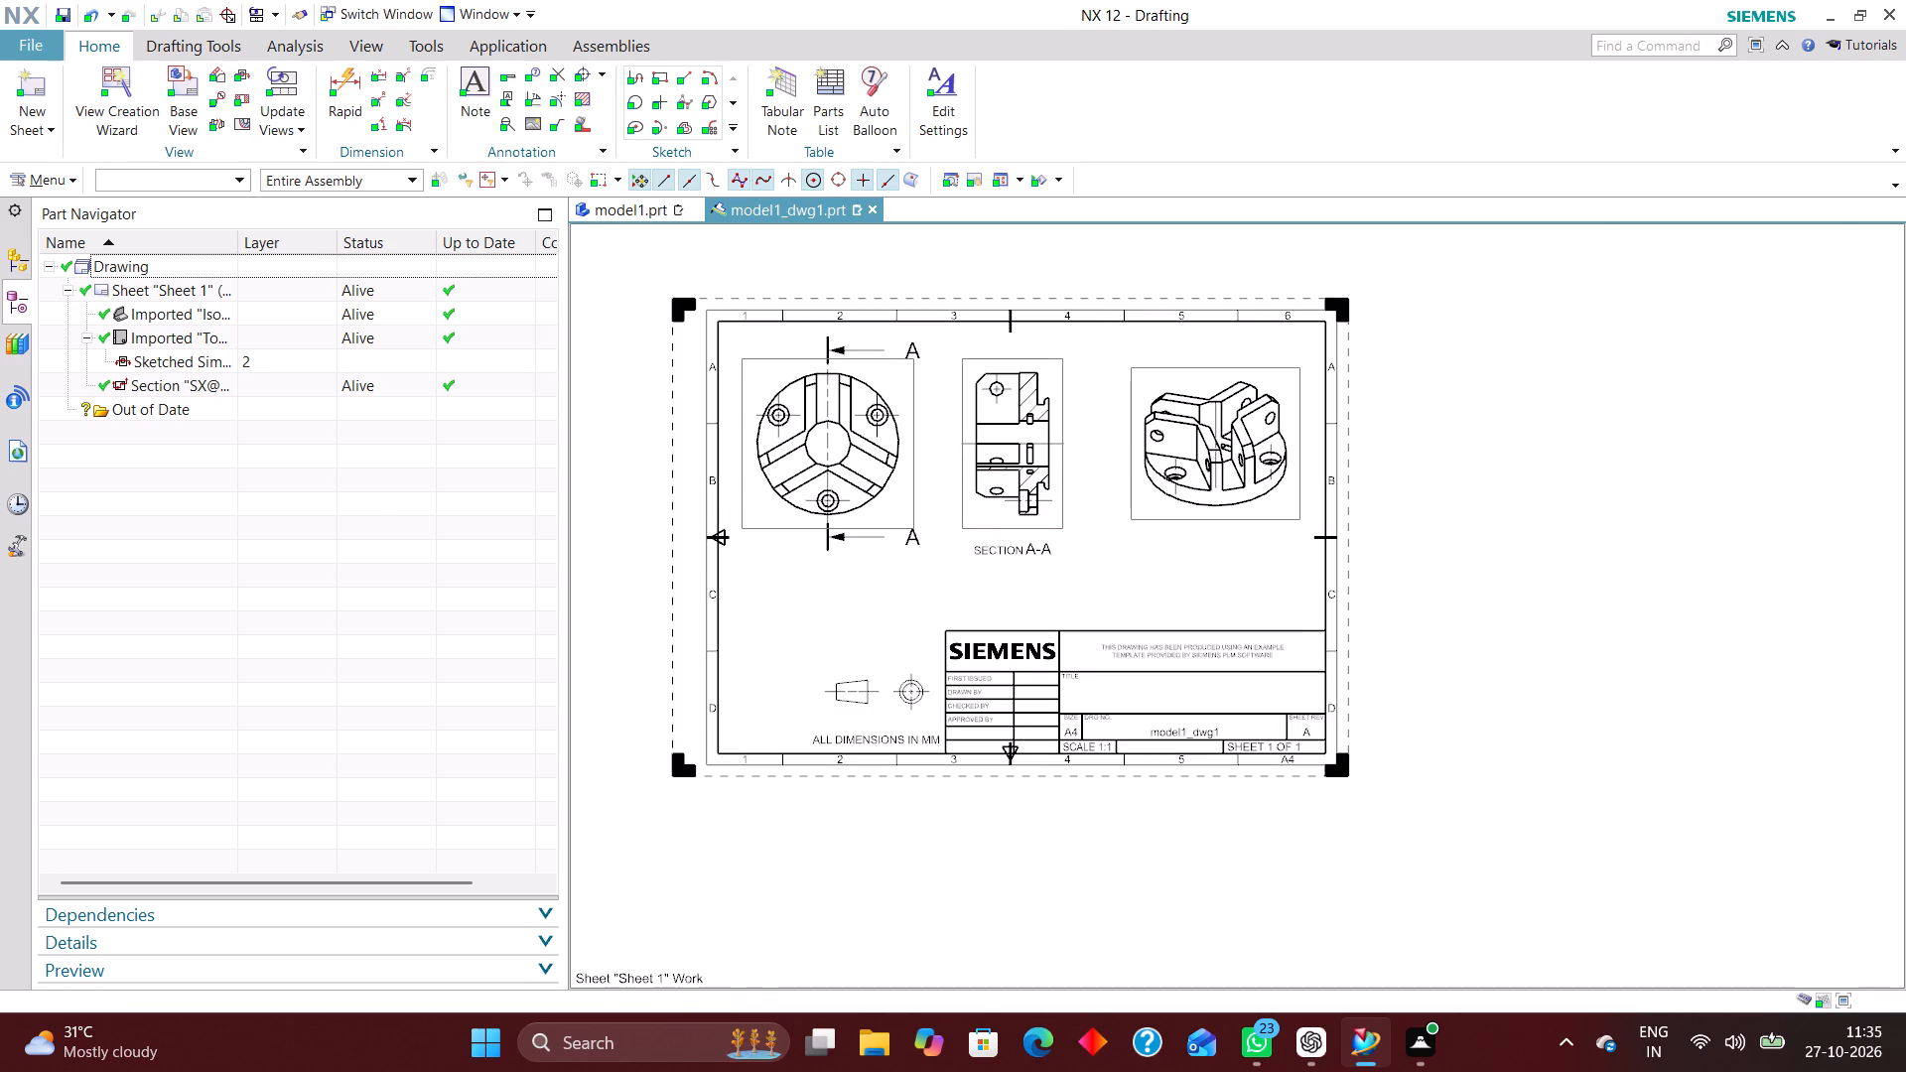
Switch to model1.prt and open the base revolve's profile sketch, Sketch (1), for editing.
{"action": "scroll", "coordinate": [1034, 441], "scroll_direction": "up", "scroll_amount": 5}
{"action": "scroll", "coordinate": [1012, 561], "scroll_direction": "down", "scroll_amount": 3}
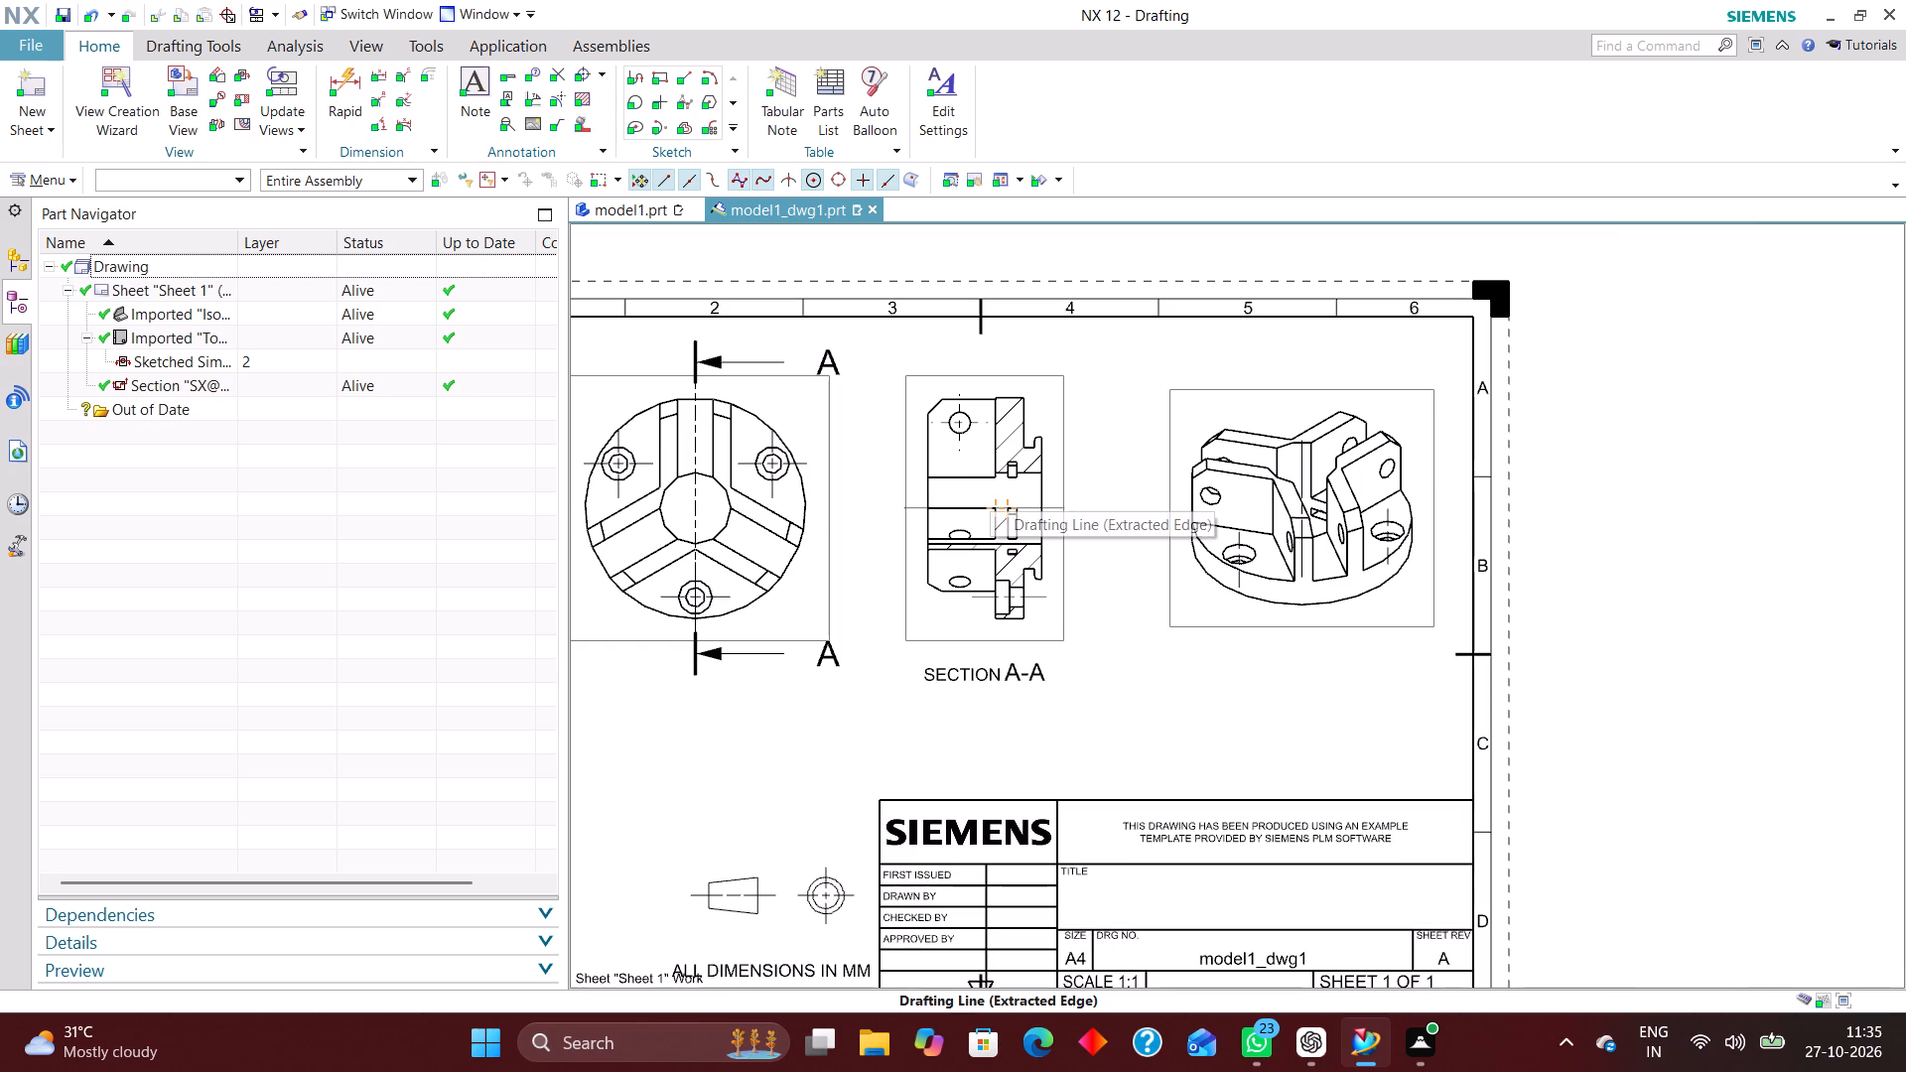
{"action": "scroll", "coordinate": [1040, 481], "scroll_direction": "up", "scroll_amount": 2}
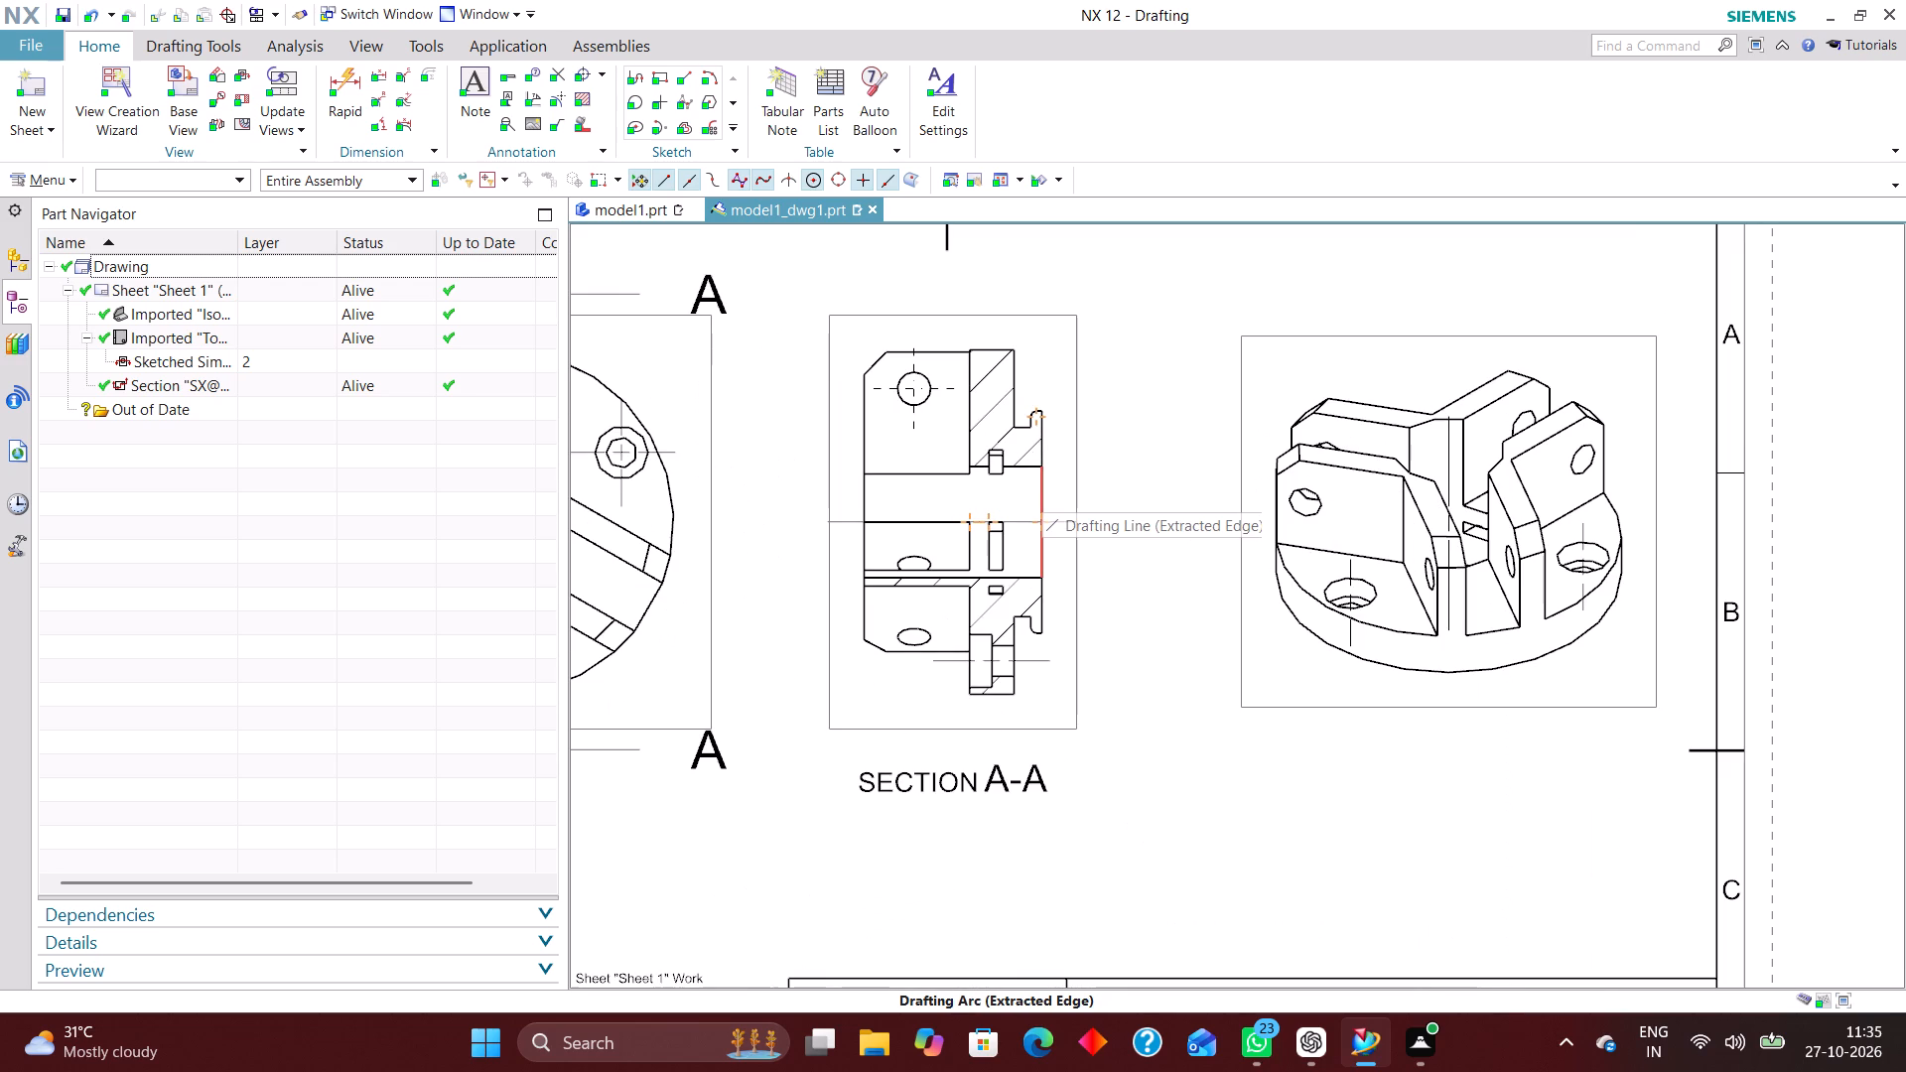
{"action": "scroll", "coordinate": [1020, 571], "scroll_direction": "up", "scroll_amount": 2}
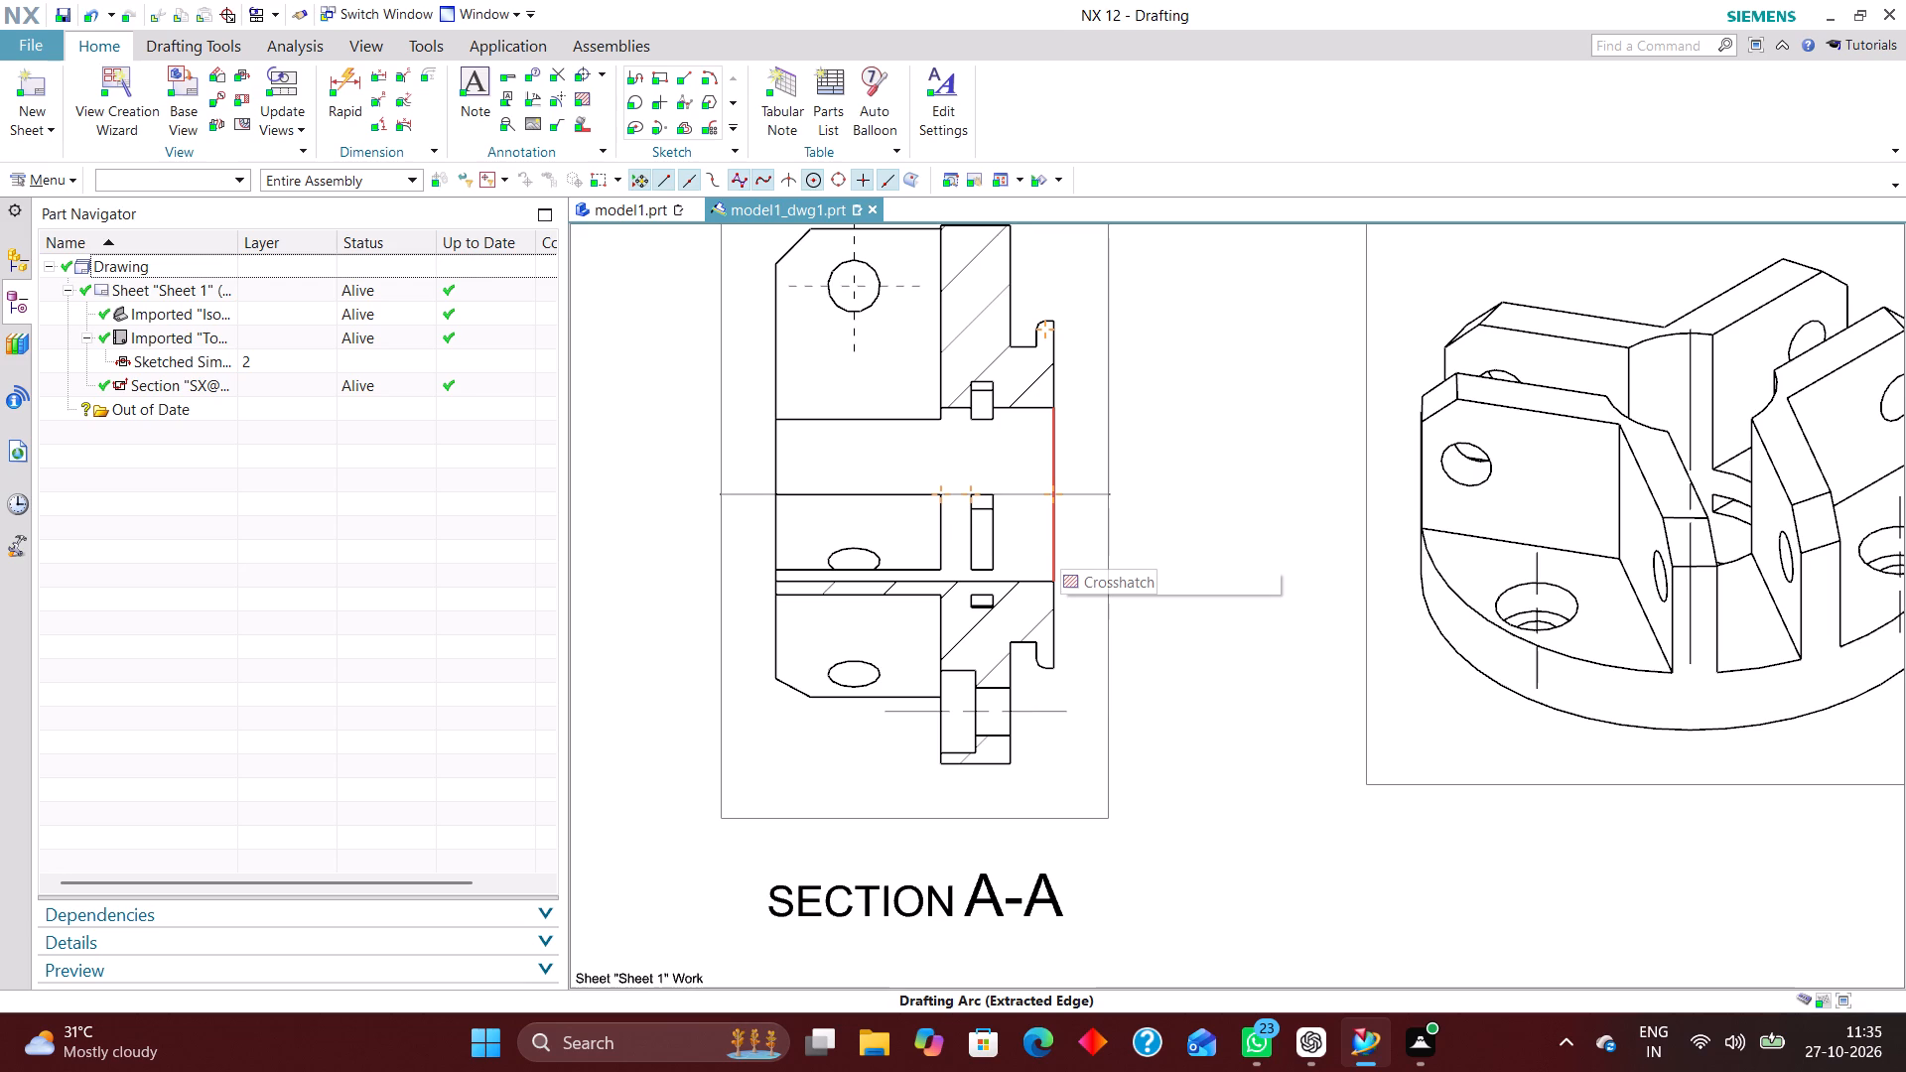
{"action": "left_click", "coordinate": [644, 208]}
{"action": "left_click", "coordinate": [303, 435]}
{"action": "right_click", "coordinate": [304, 434]}
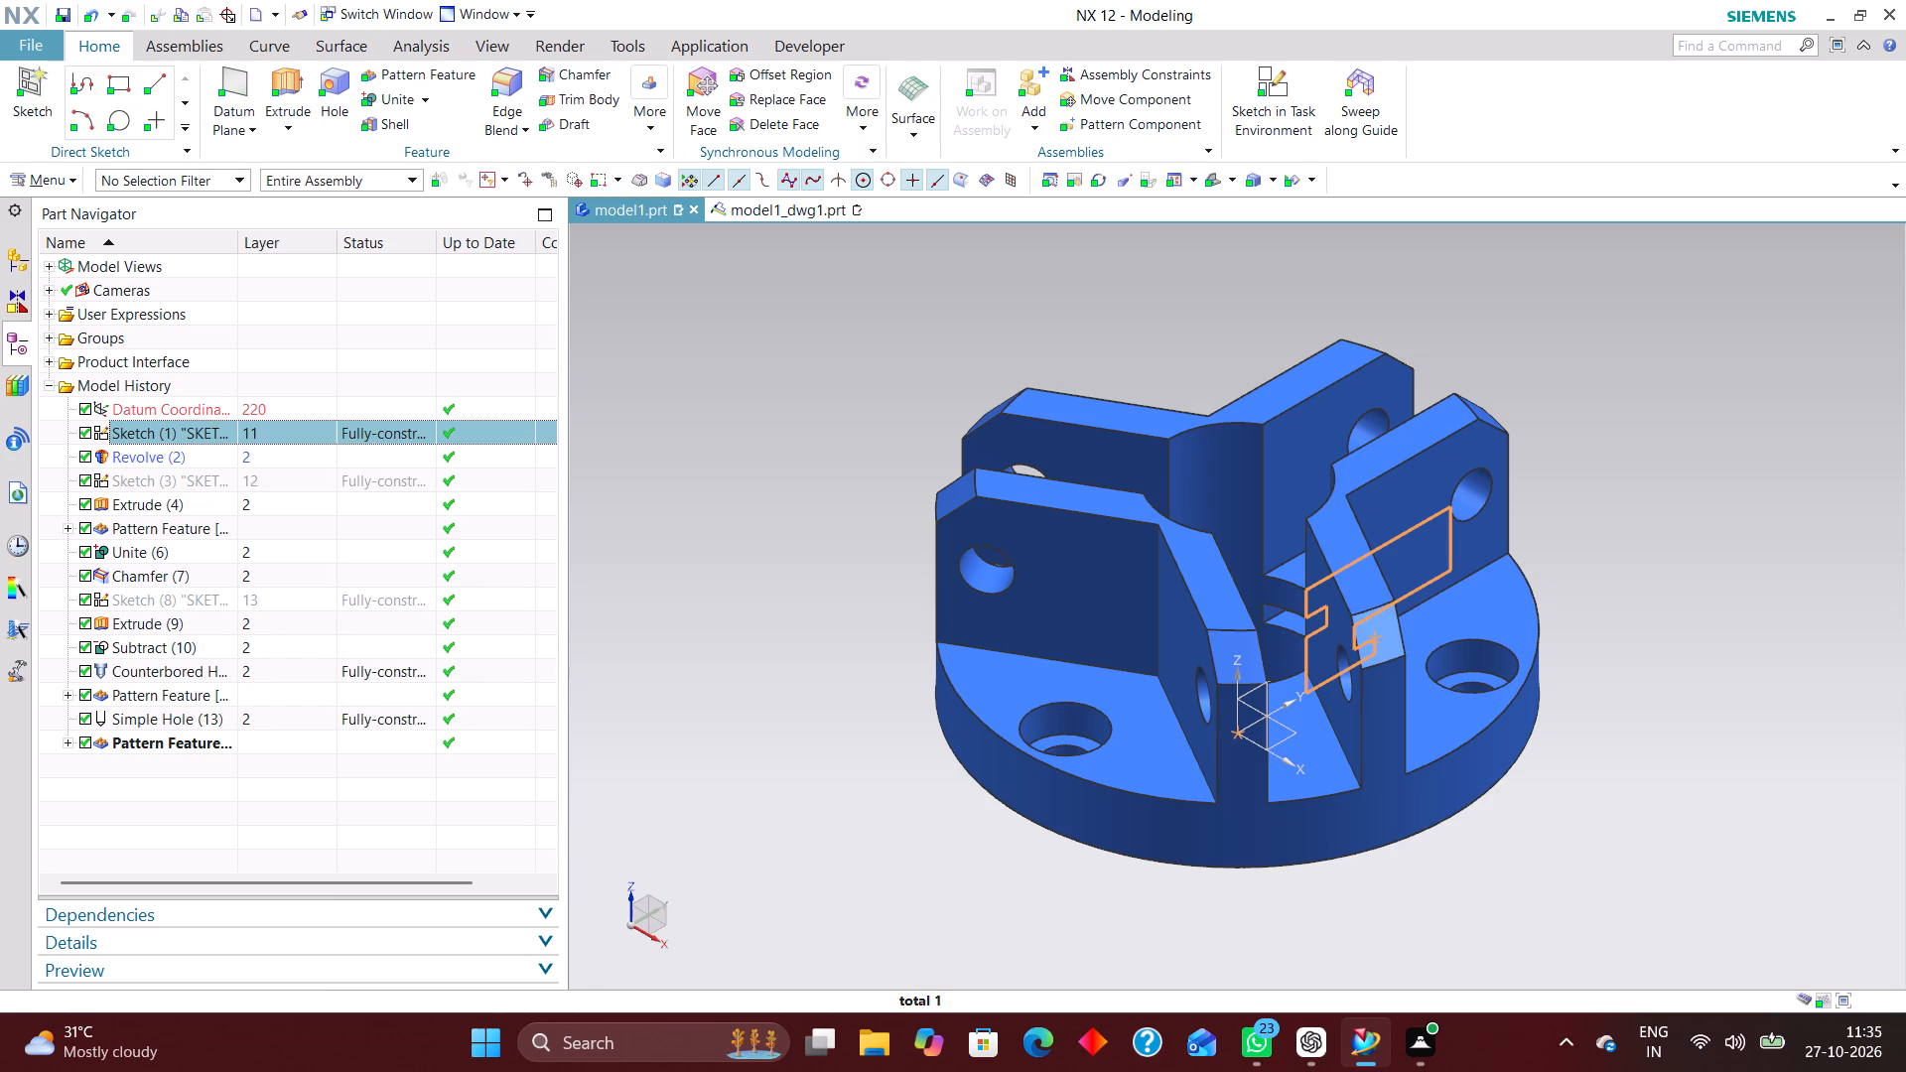
{"action": "left_click", "coordinate": [417, 509]}
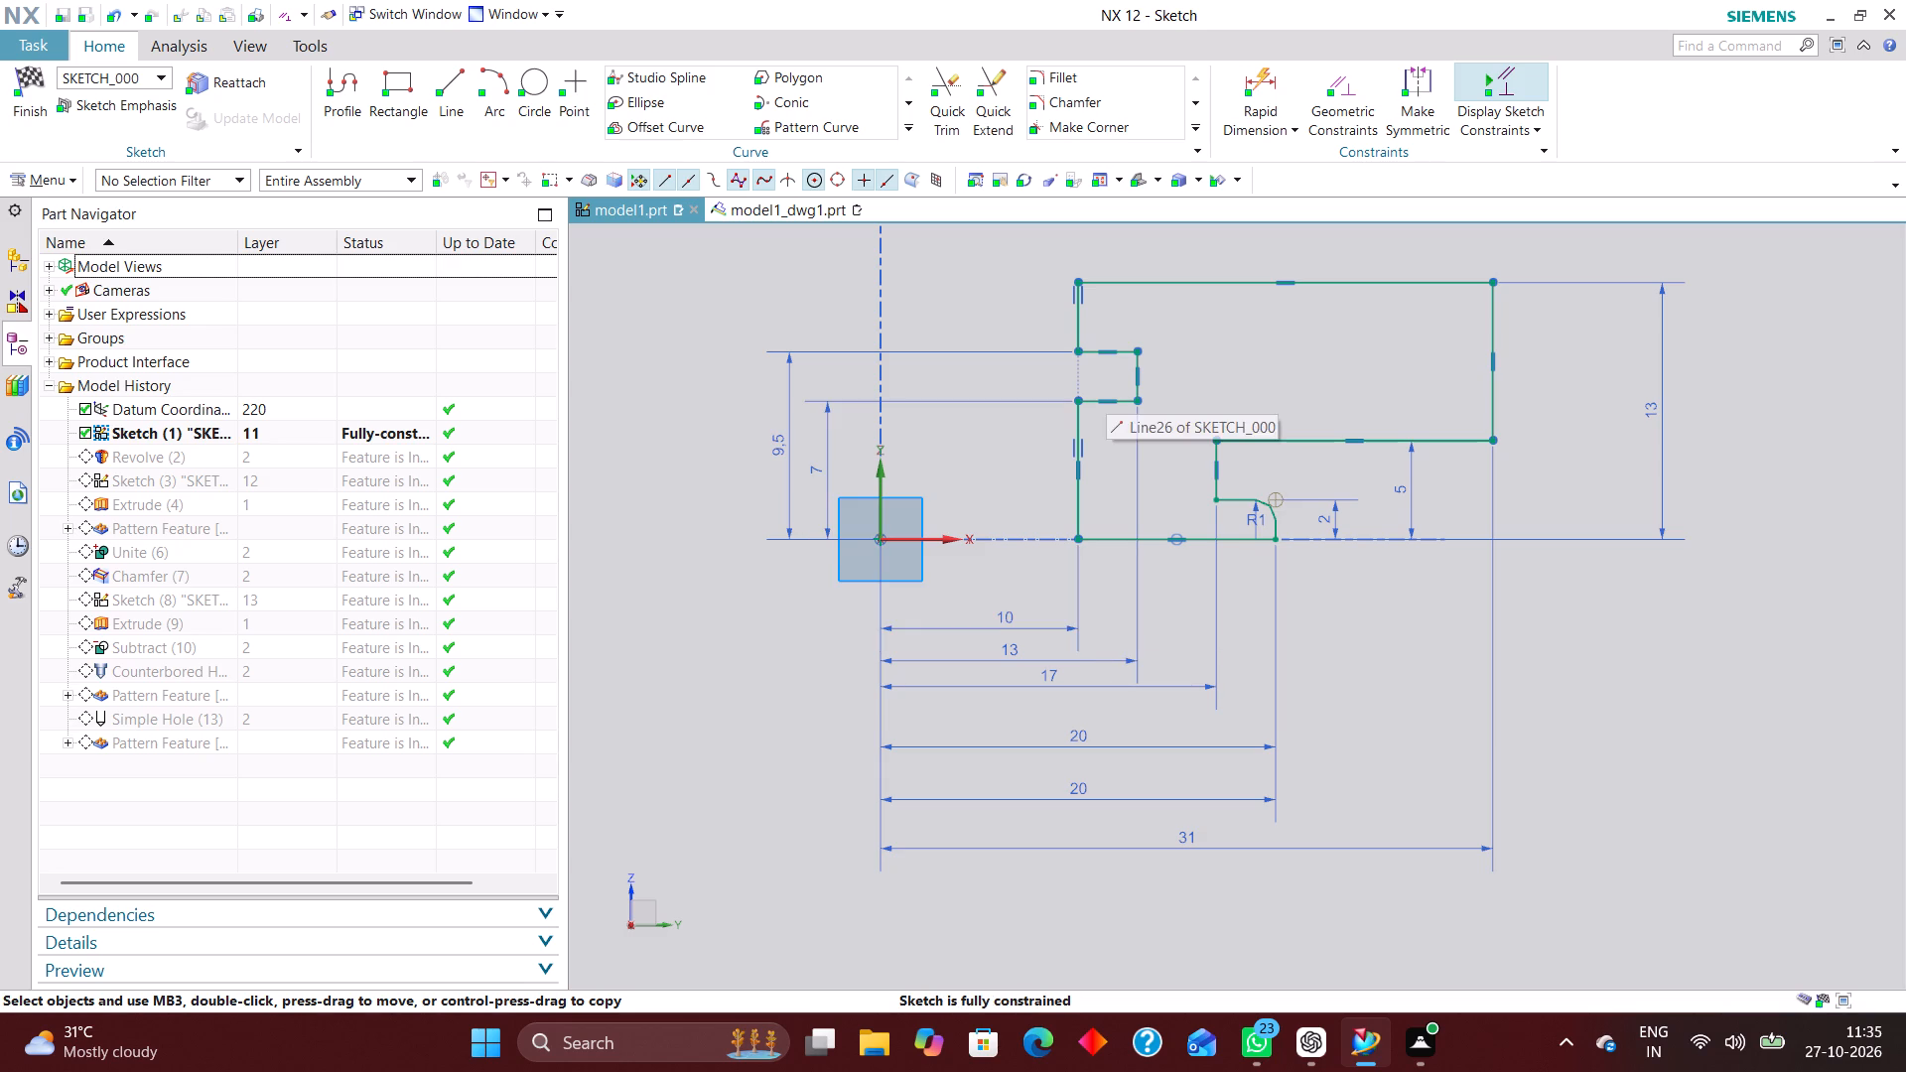
Draw a vertical line on the sketch's vertical axis, from the profile's top-edge height to above the origin.
{"action": "left_click", "coordinate": [451, 78]}
{"action": "left_click", "coordinate": [879, 278]}
{"action": "left_click", "coordinate": [881, 420]}
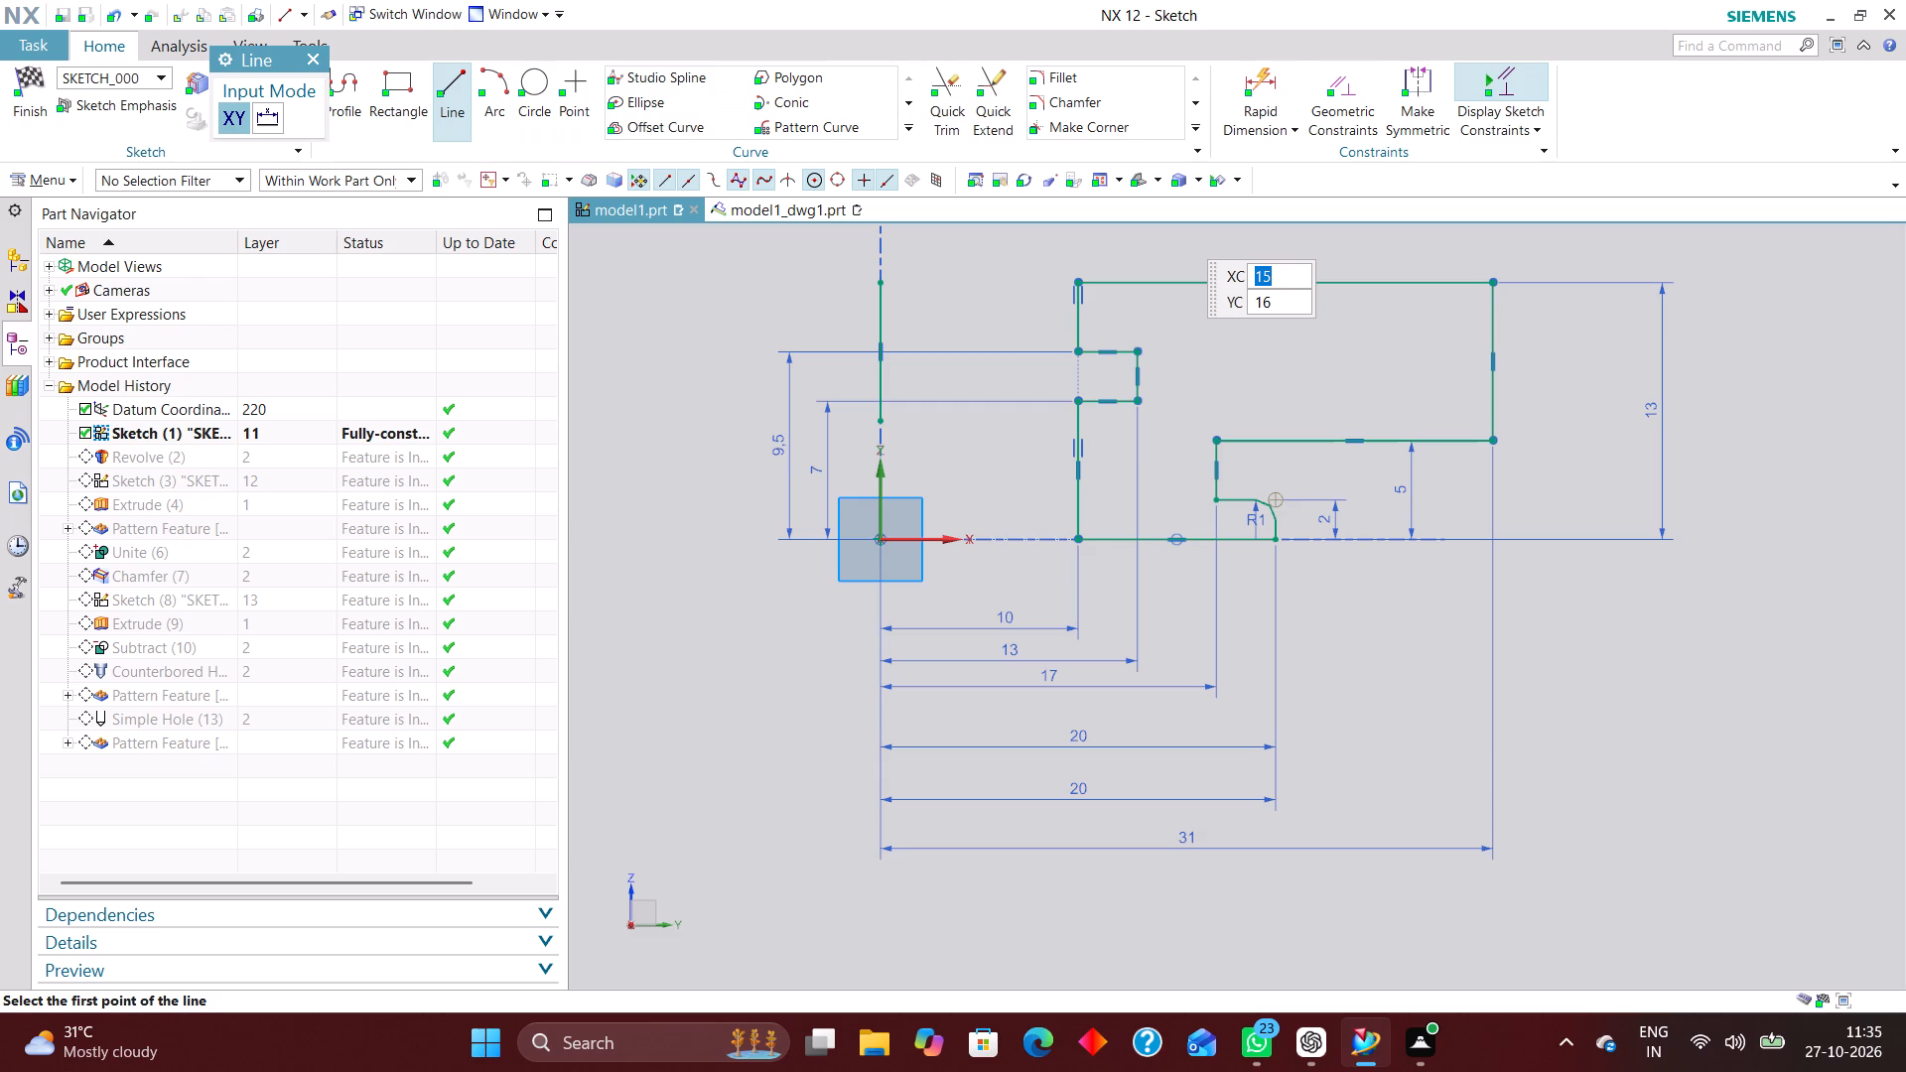
Extend the internal groove's two horizontal lines, at heights 9.5 and 7, to the vertical line on the sketch axis.
{"action": "left_click", "coordinate": [994, 108]}
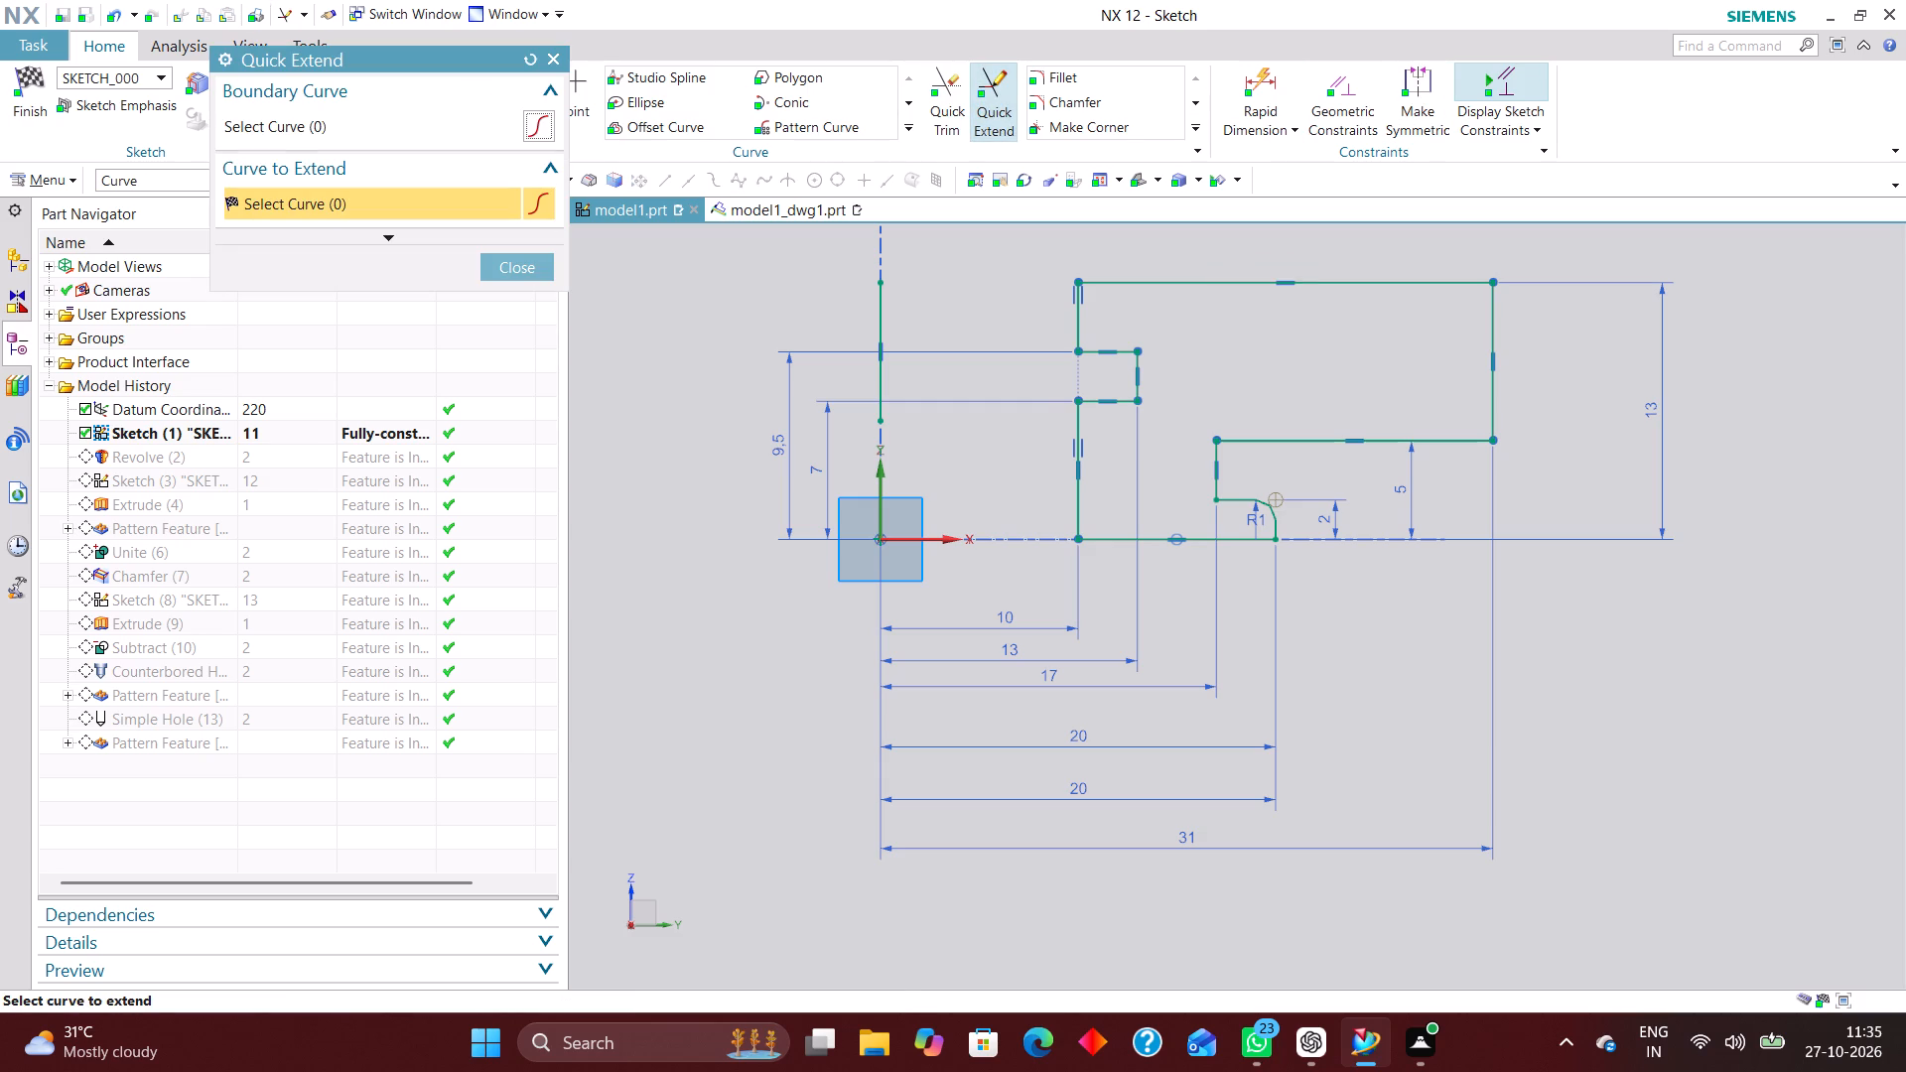
{"action": "scroll", "coordinate": [1111, 354], "scroll_direction": "up", "scroll_amount": 2}
{"action": "left_click", "coordinate": [1078, 347]}
{"action": "left_click", "coordinate": [1072, 424]}
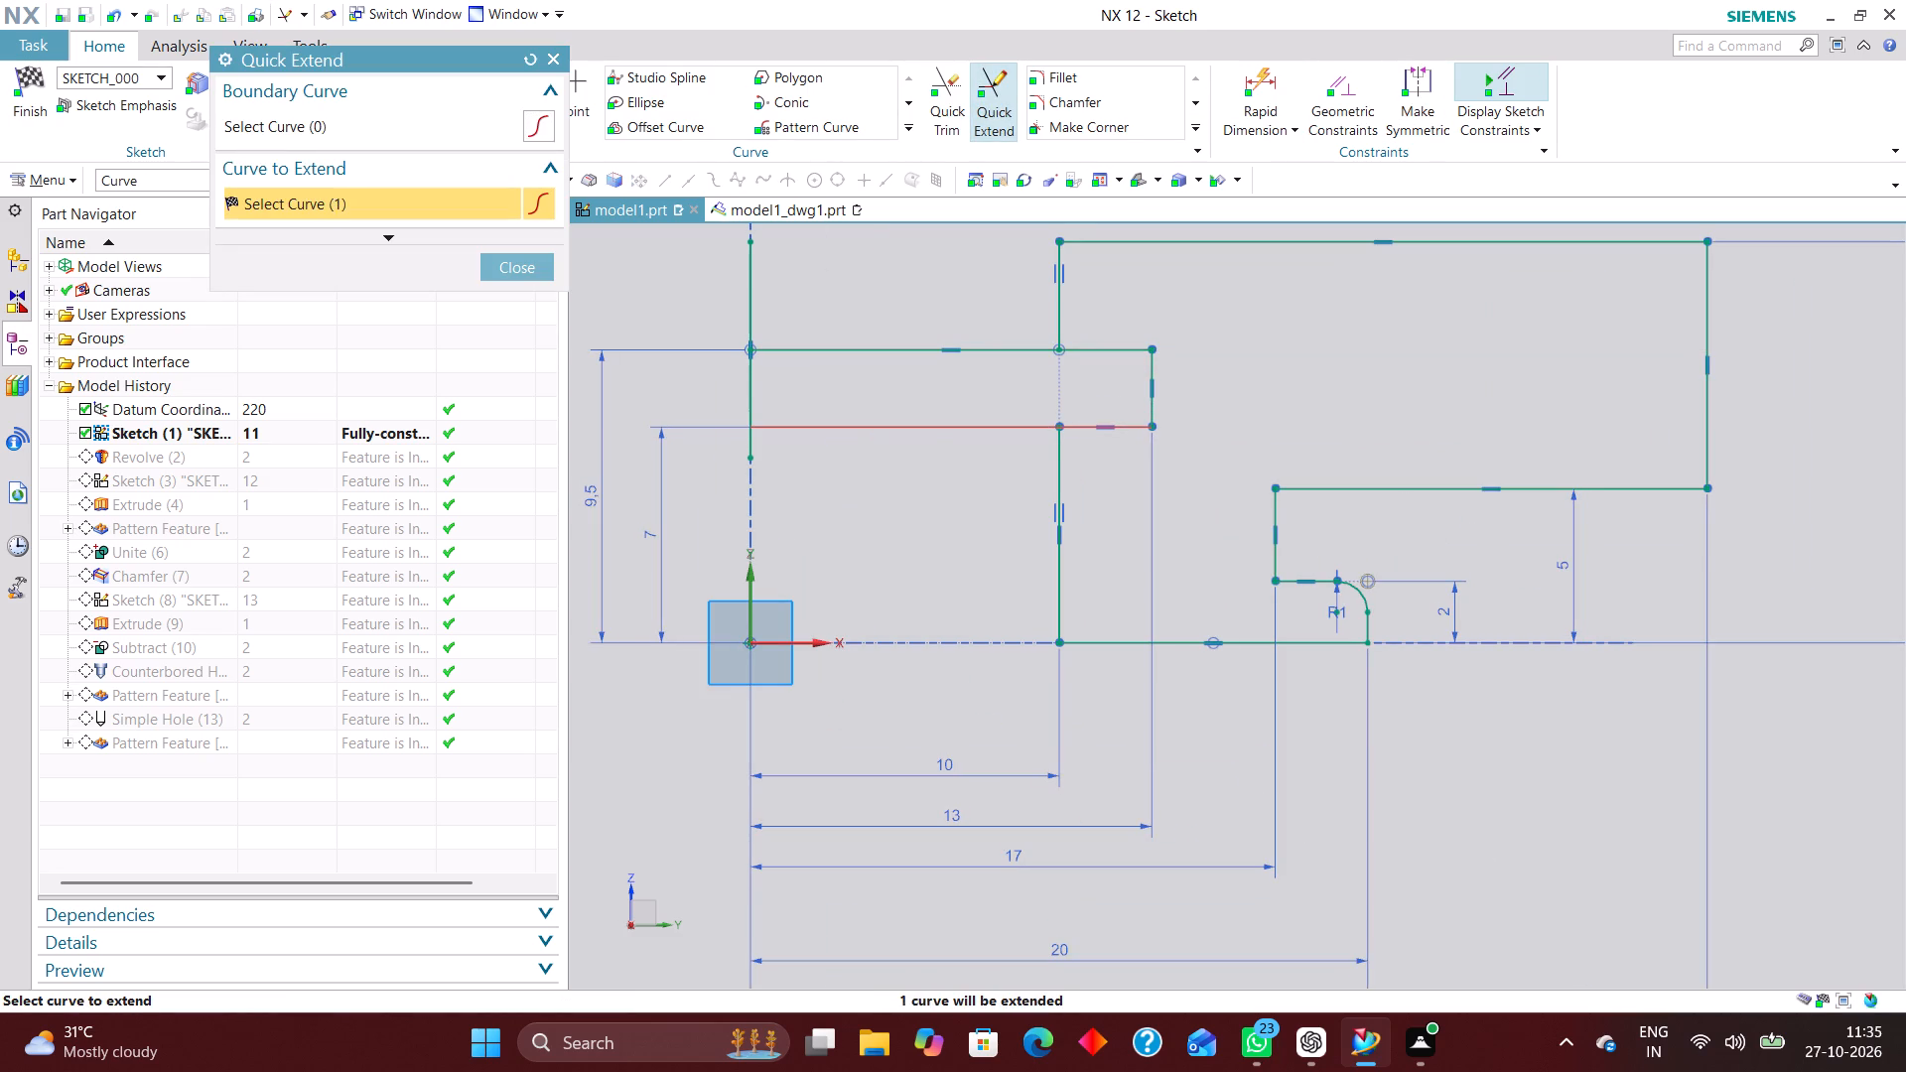
{"action": "left_click", "coordinate": [537, 265]}
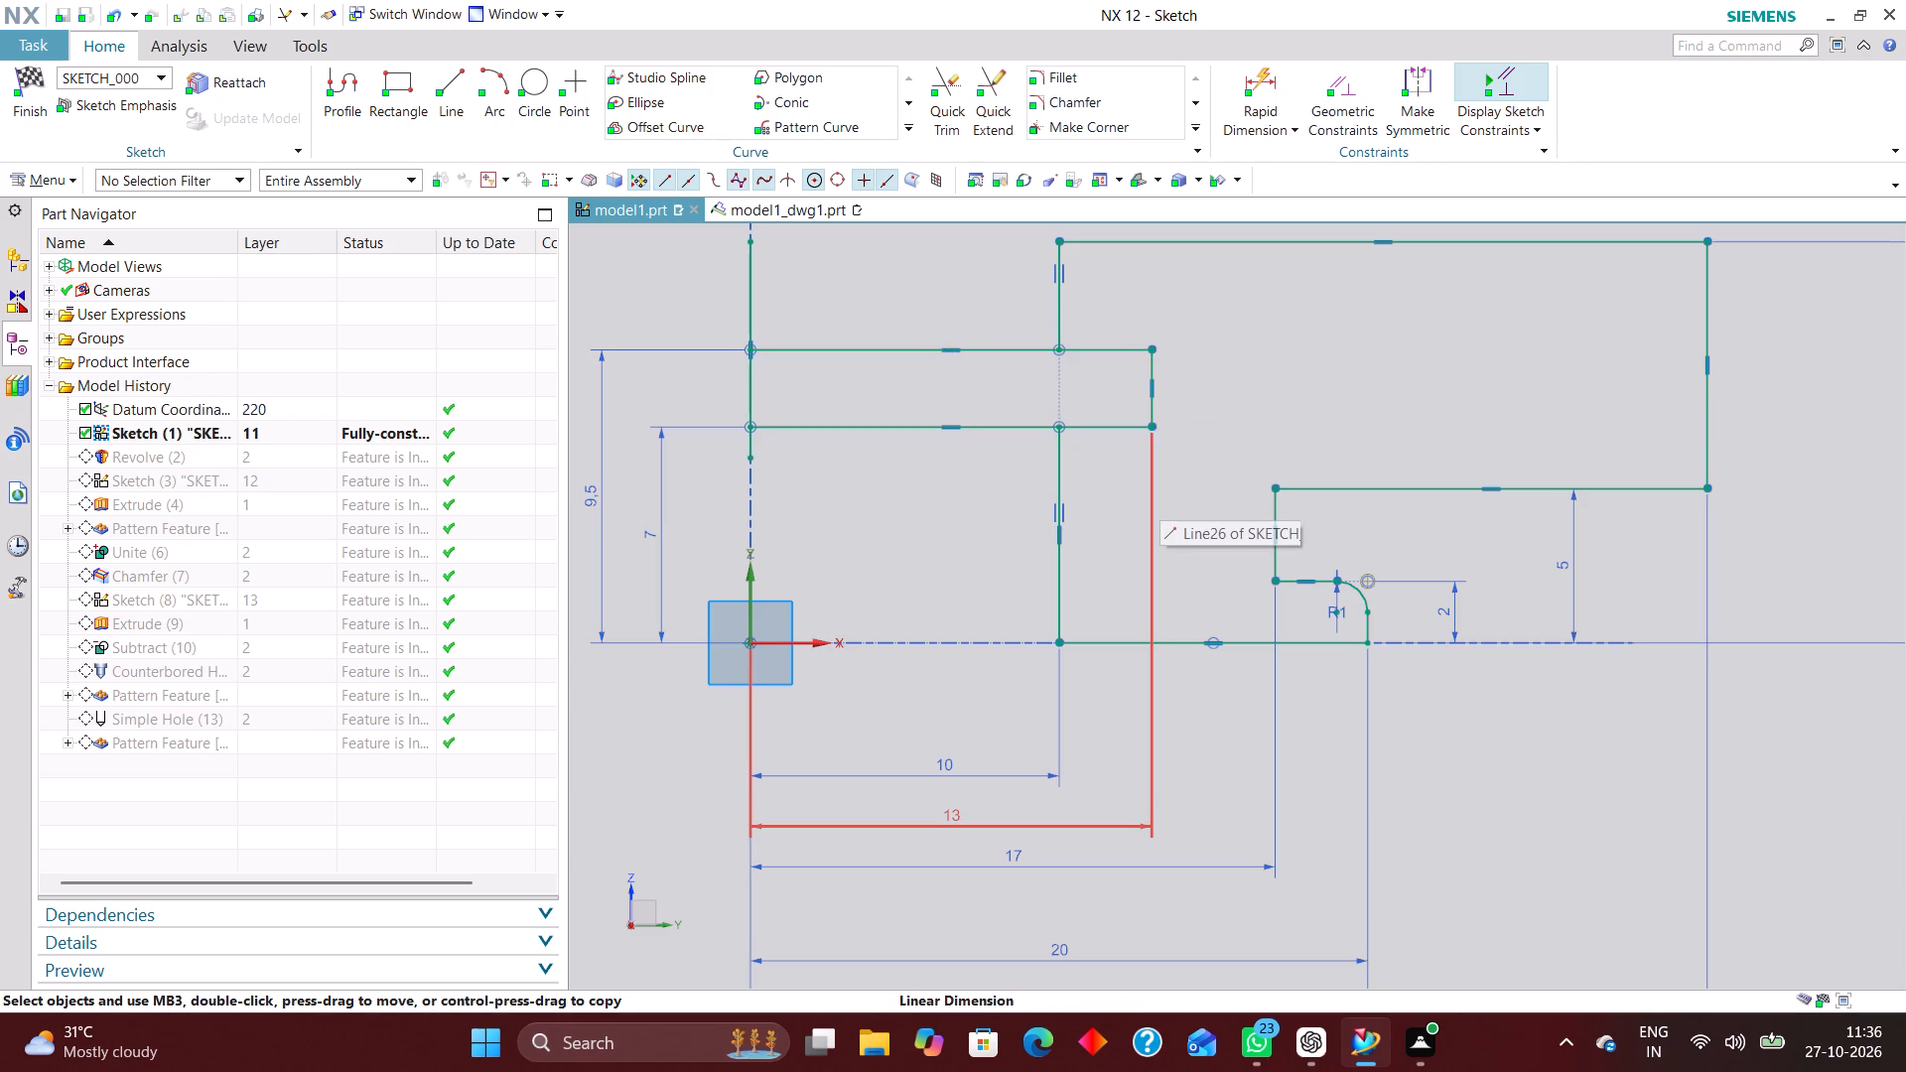
Trim the vertical line on the sketch axis above and below the two extended horizontal lines.
{"action": "scroll", "coordinate": [999, 536], "scroll_direction": "down", "scroll_amount": 3}
{"action": "scroll", "coordinate": [1040, 439], "scroll_direction": "up", "scroll_amount": 1}
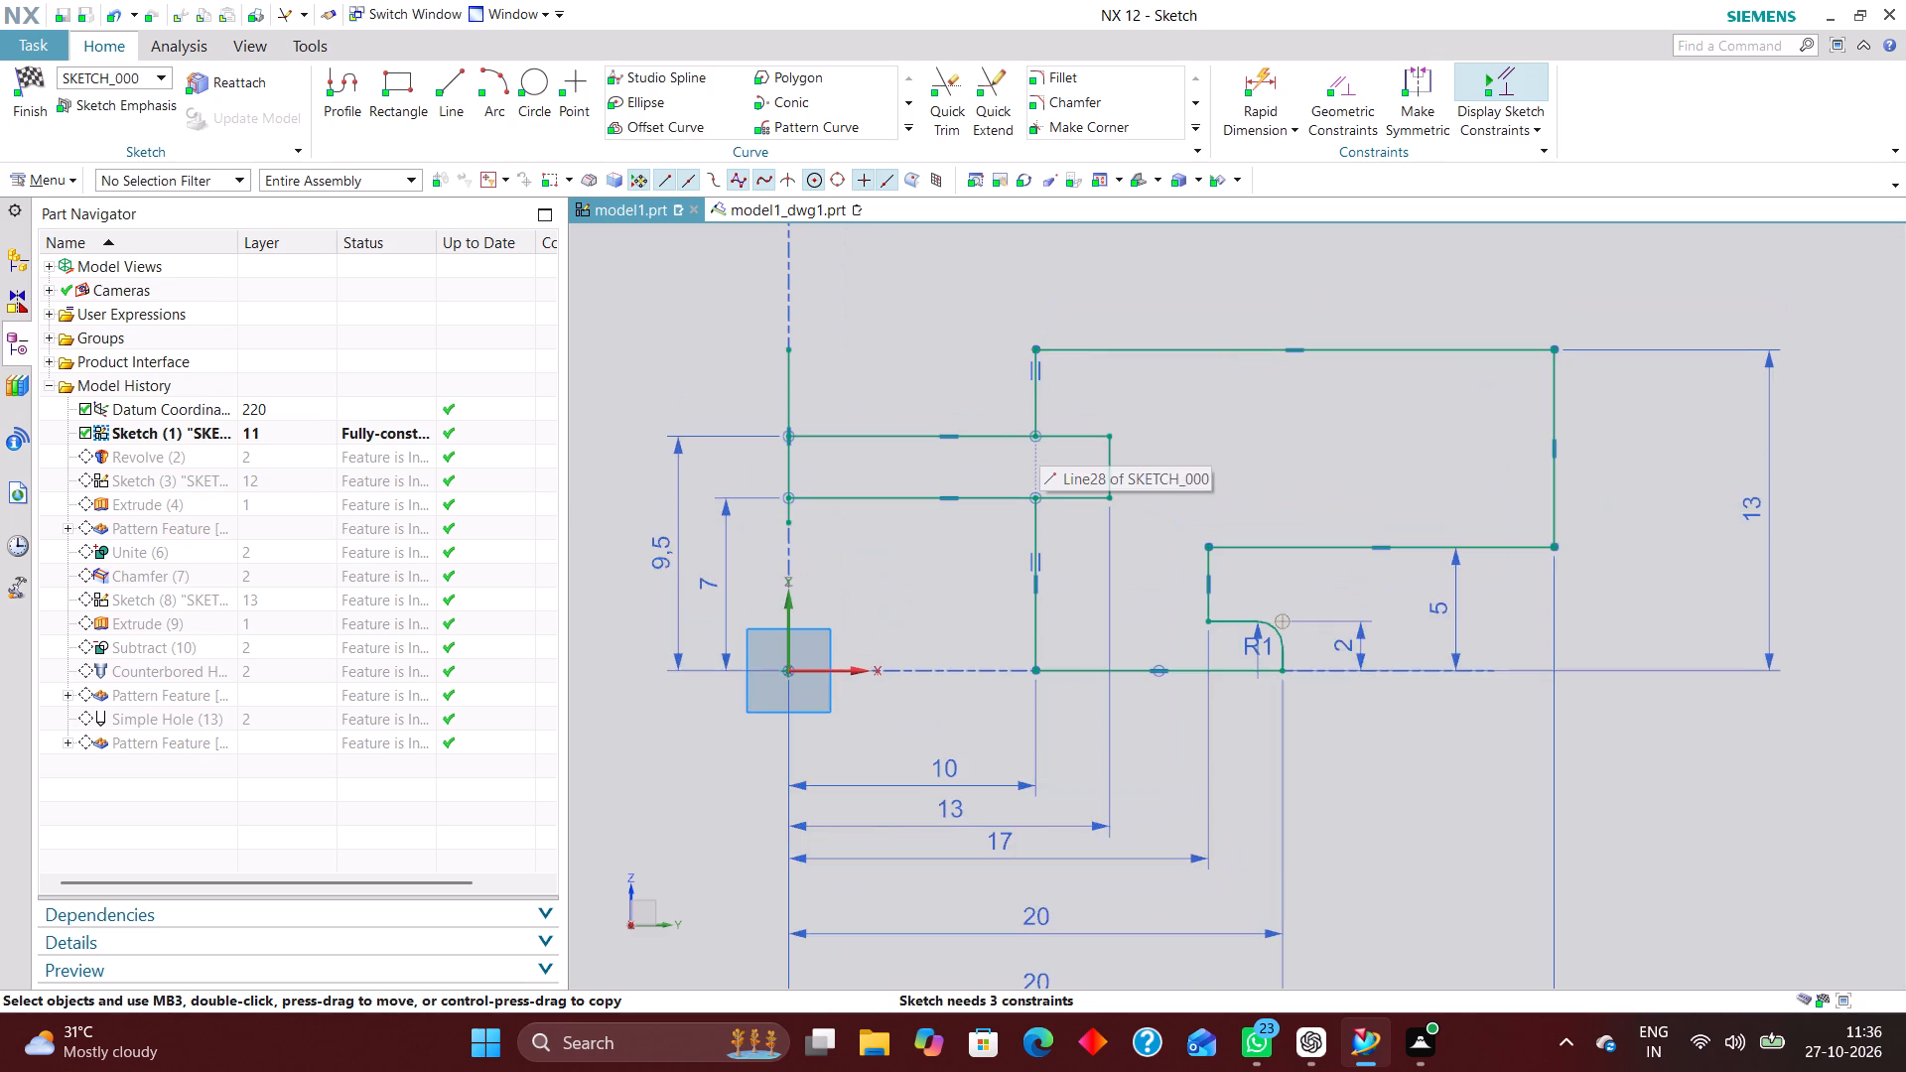
{"action": "scroll", "coordinate": [1039, 440], "scroll_direction": "up", "scroll_amount": 1}
{"action": "left_click", "coordinate": [954, 64]}
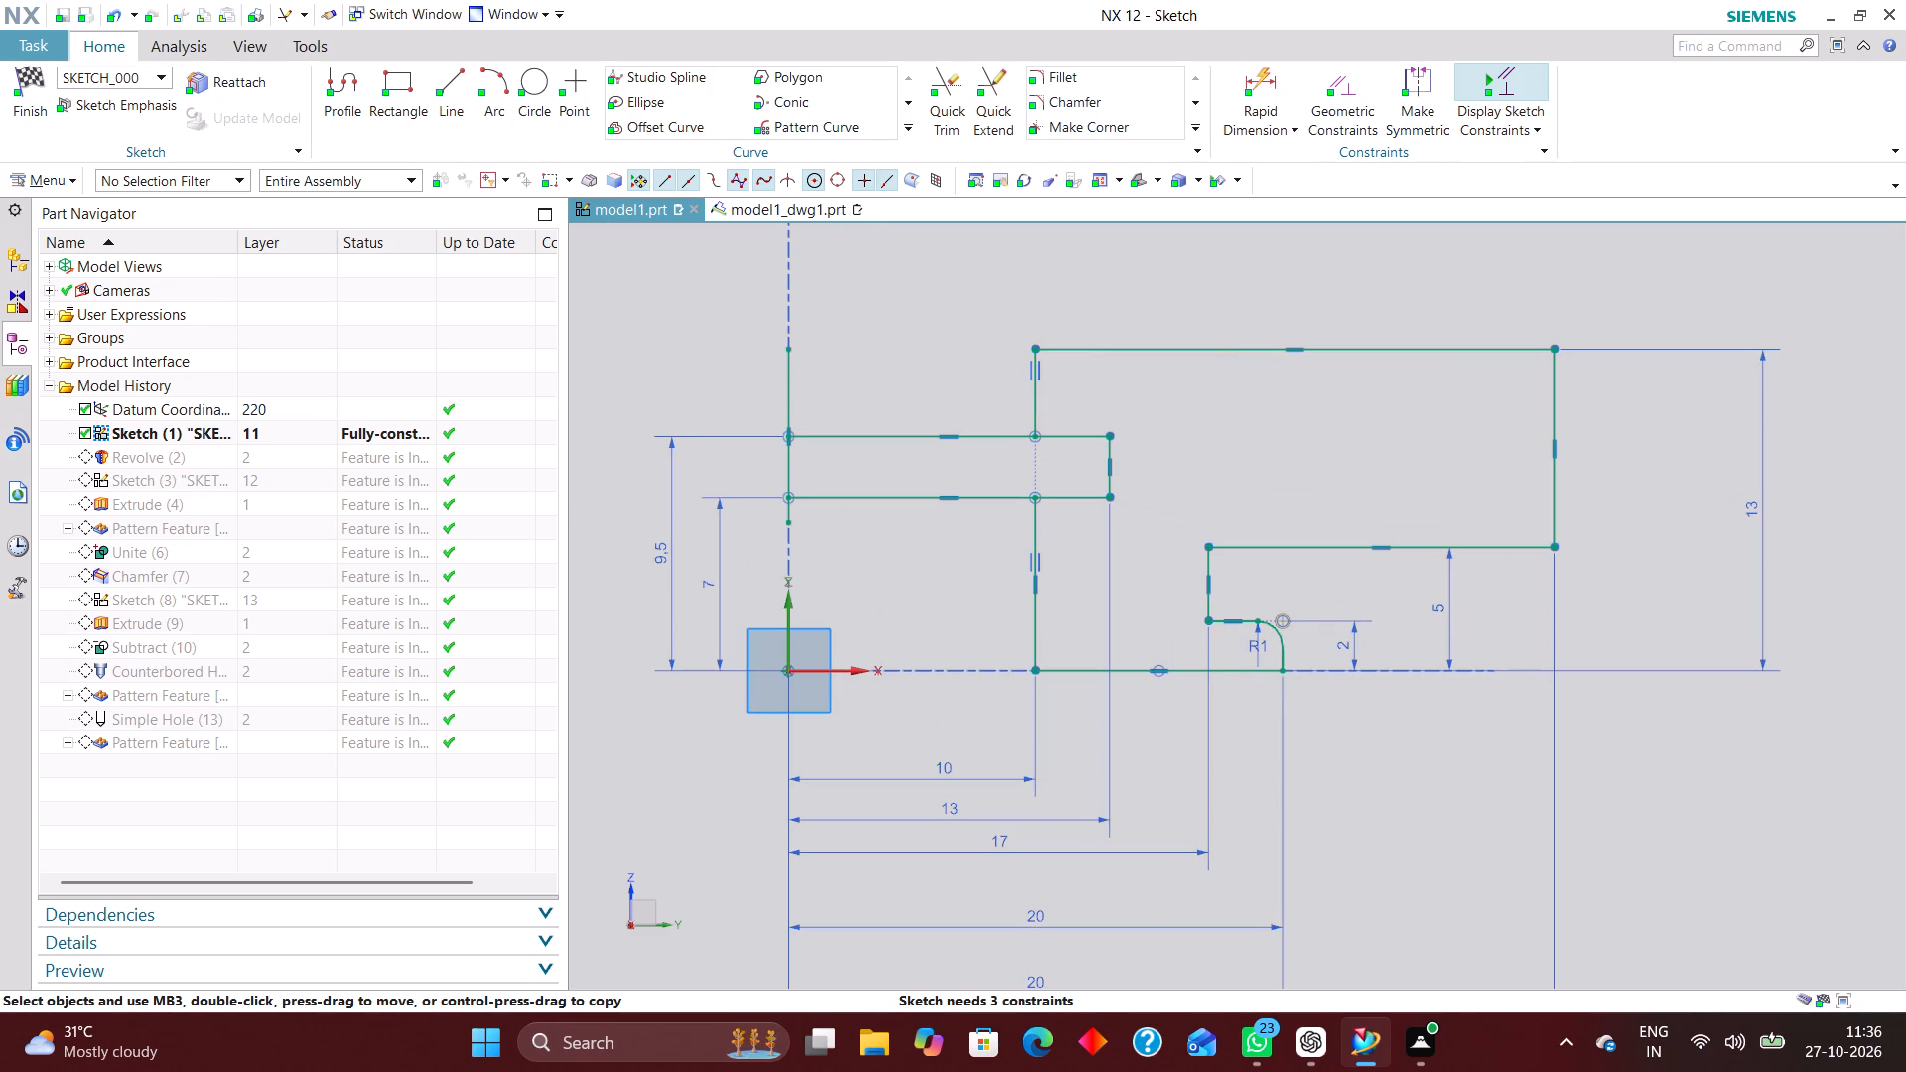
{"action": "left_click", "coordinate": [784, 380]}
{"action": "left_click", "coordinate": [907, 249]}
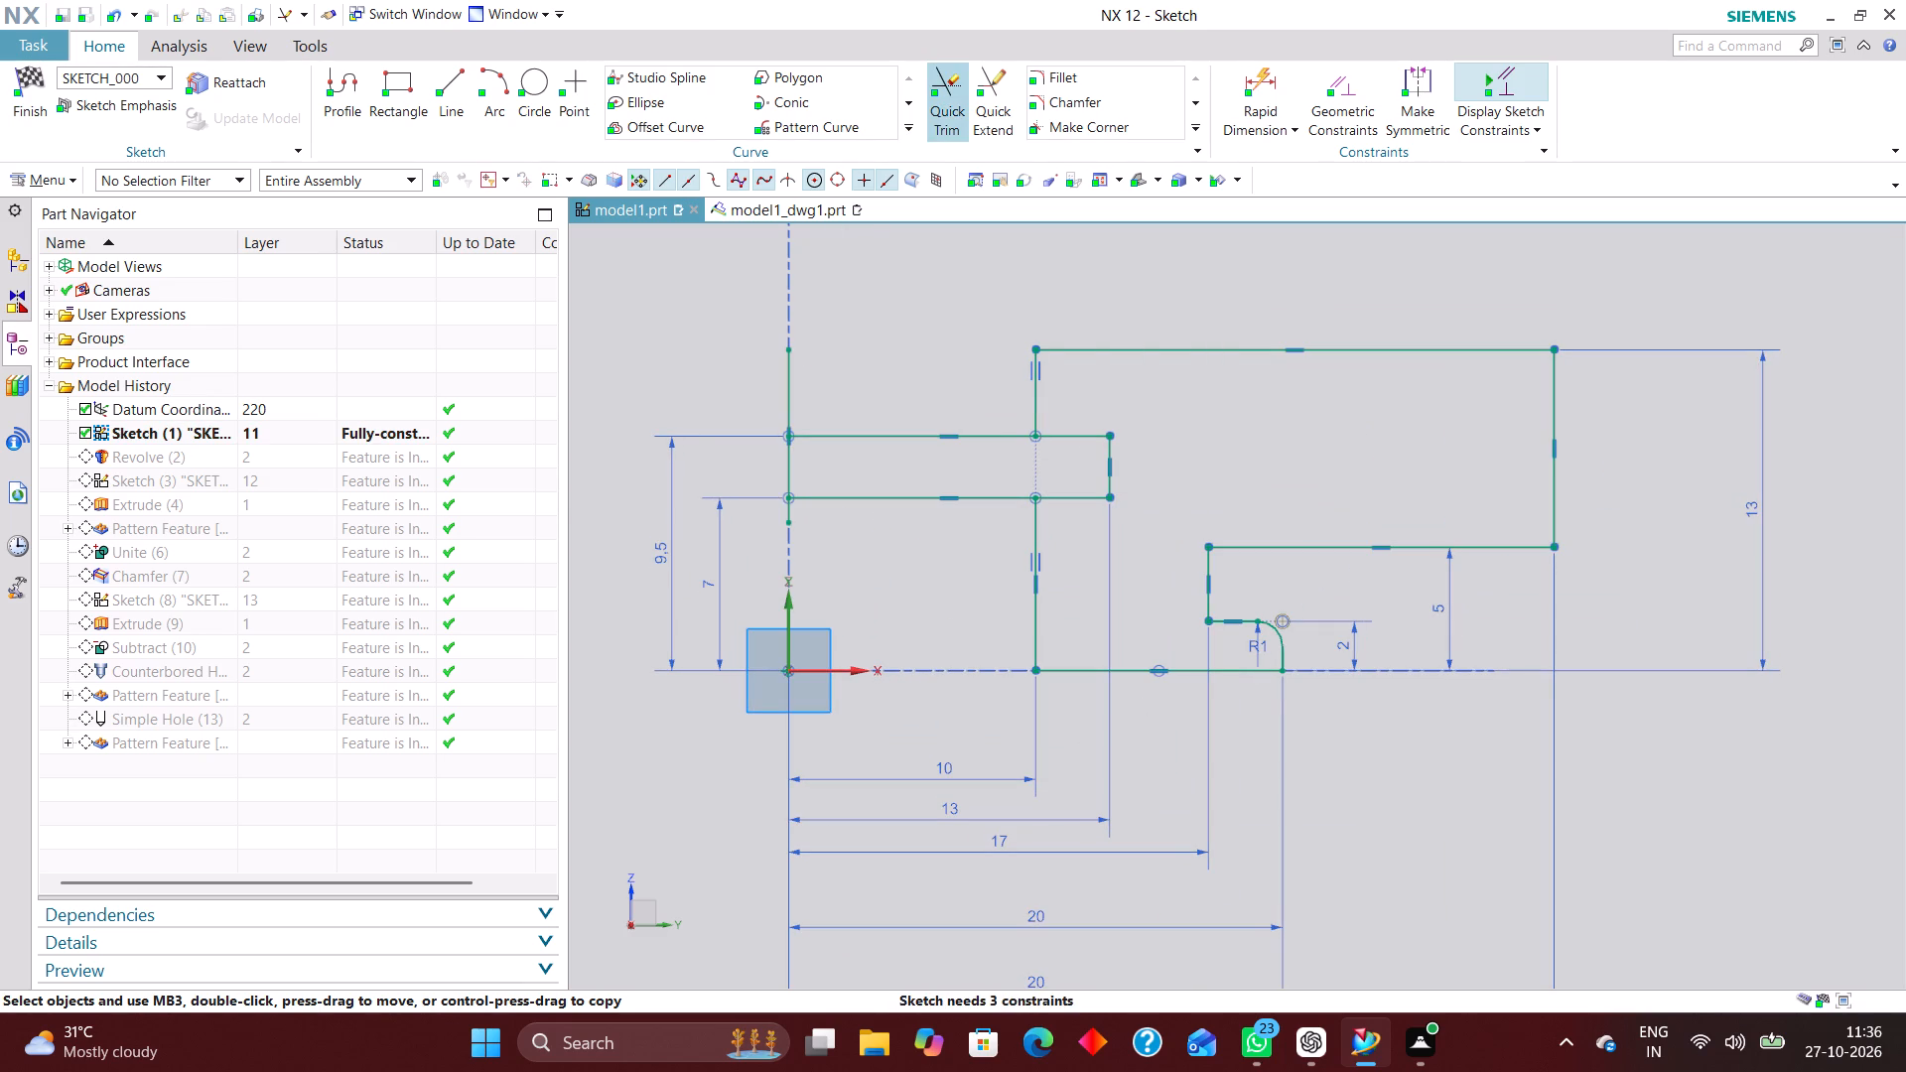
{"action": "left_click", "coordinate": [949, 86]}
{"action": "left_click", "coordinate": [784, 390]}
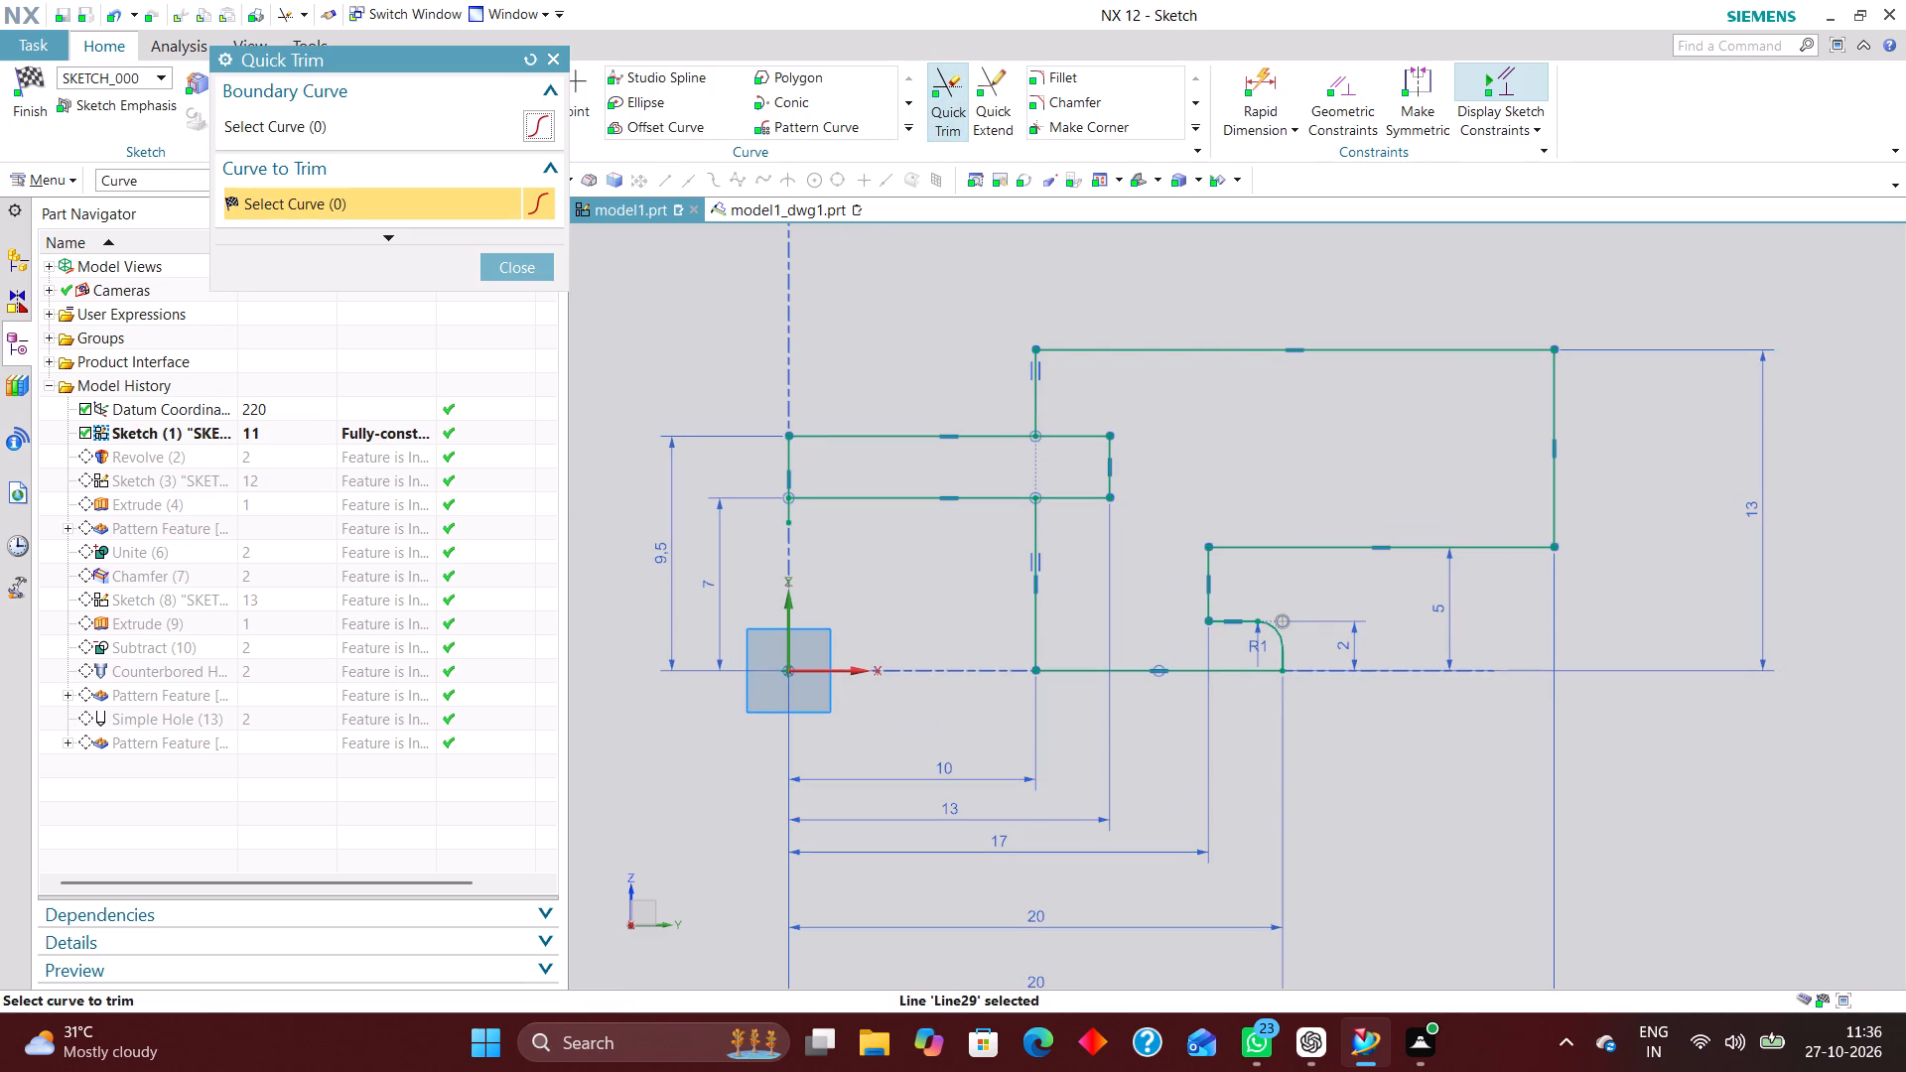
{"action": "left_click", "coordinate": [788, 524]}
Trim away the groove's closing vertical line and both horizontal ends beyond the 10 mm wall, and finish the sketch.
{"action": "scroll", "coordinate": [1099, 479], "scroll_direction": "up", "scroll_amount": 2}
{"action": "left_click", "coordinate": [1119, 484]}
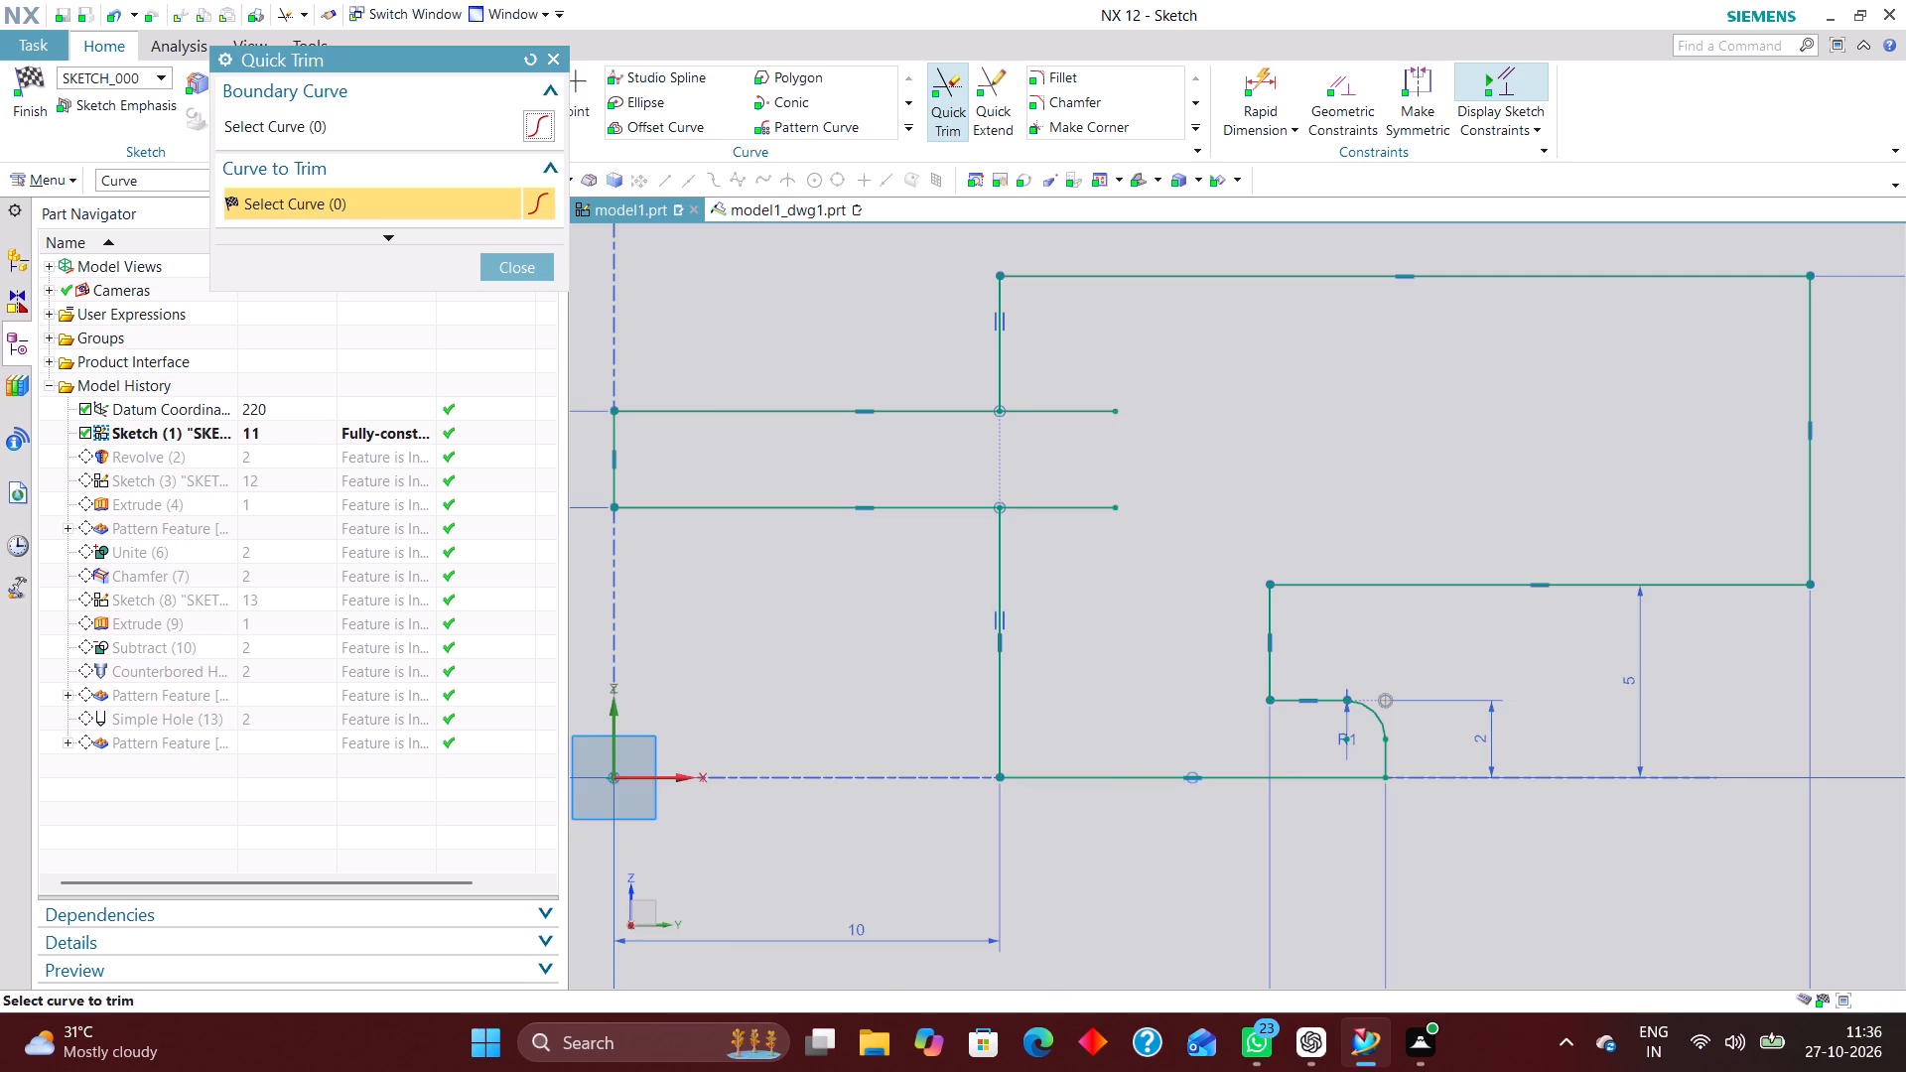
{"action": "scroll", "coordinate": [1157, 422], "scroll_direction": "down", "scroll_amount": 6}
{"action": "scroll", "coordinate": [1142, 461], "scroll_direction": "up", "scroll_amount": 2}
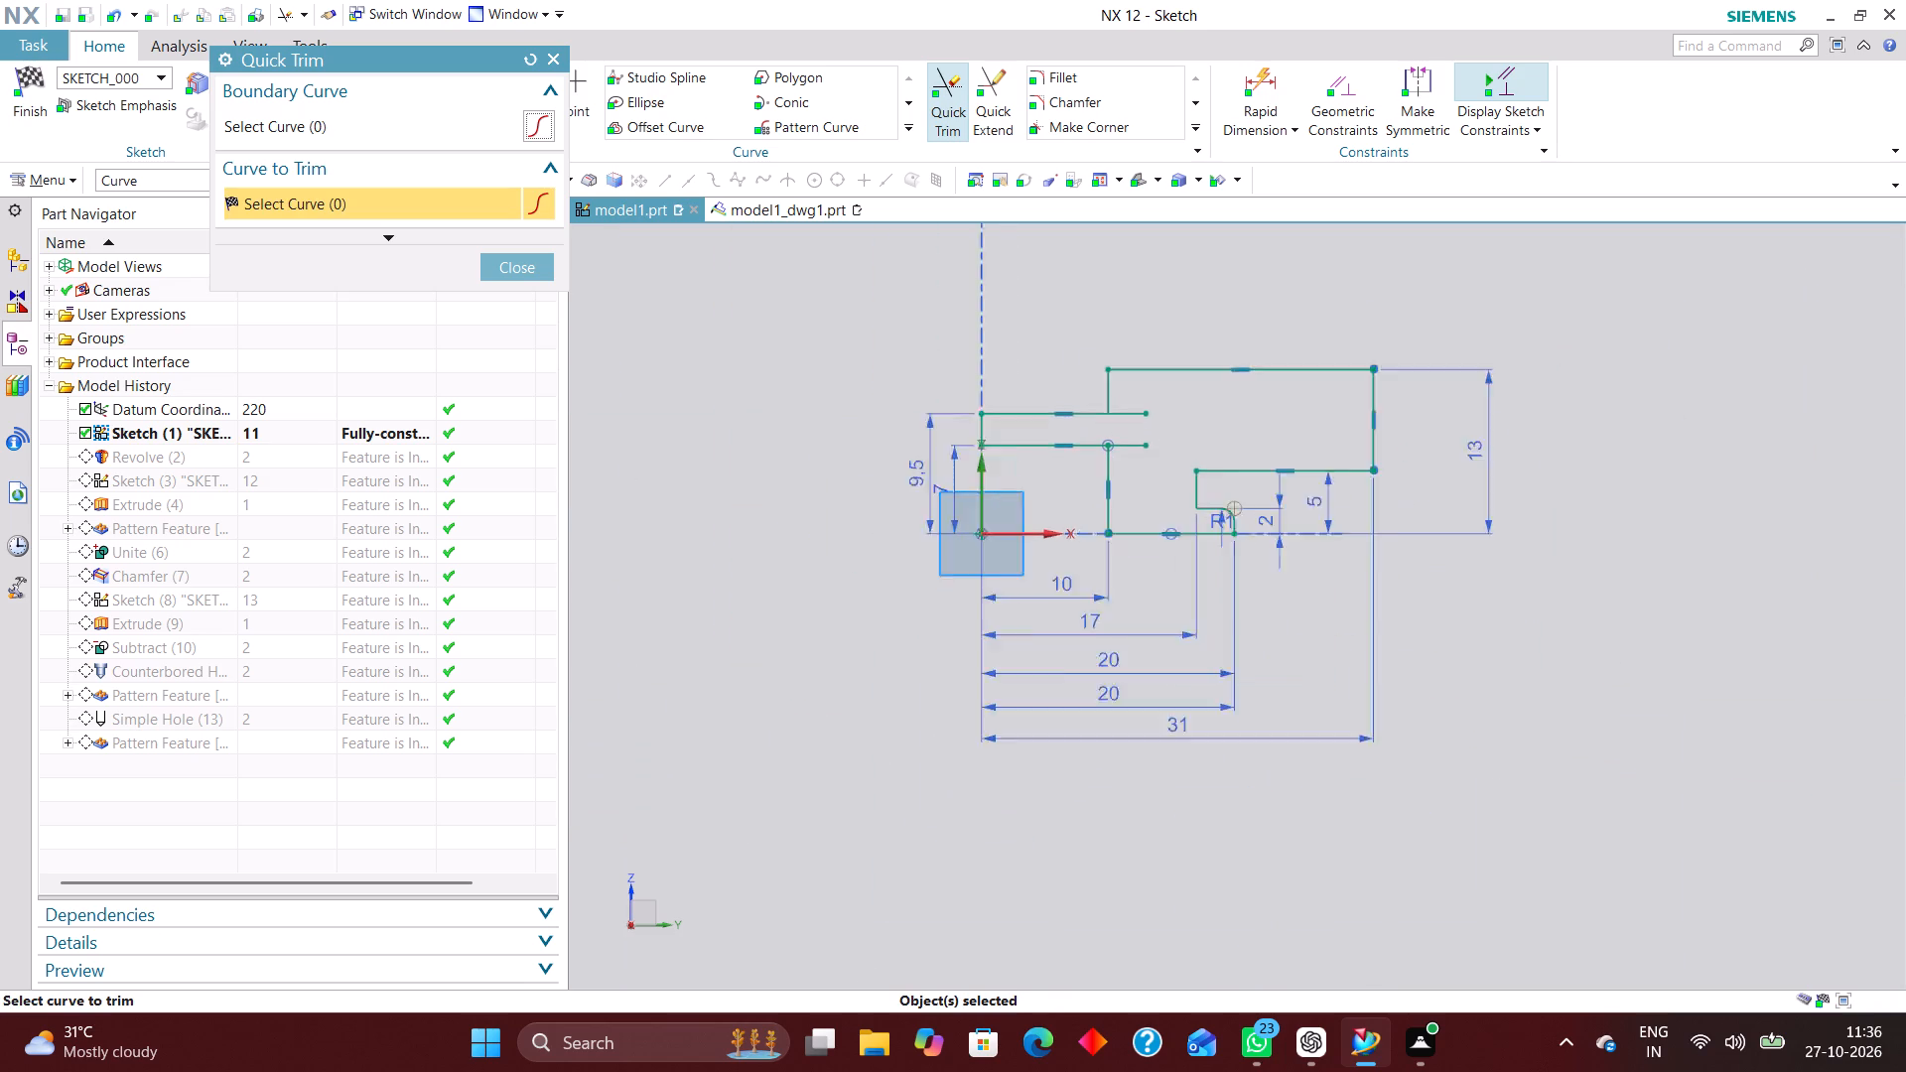
{"action": "scroll", "coordinate": [1143, 461], "scroll_direction": "up", "scroll_amount": 2}
{"action": "left_click", "coordinate": [1118, 430]}
{"action": "left_click", "coordinate": [1133, 369]}
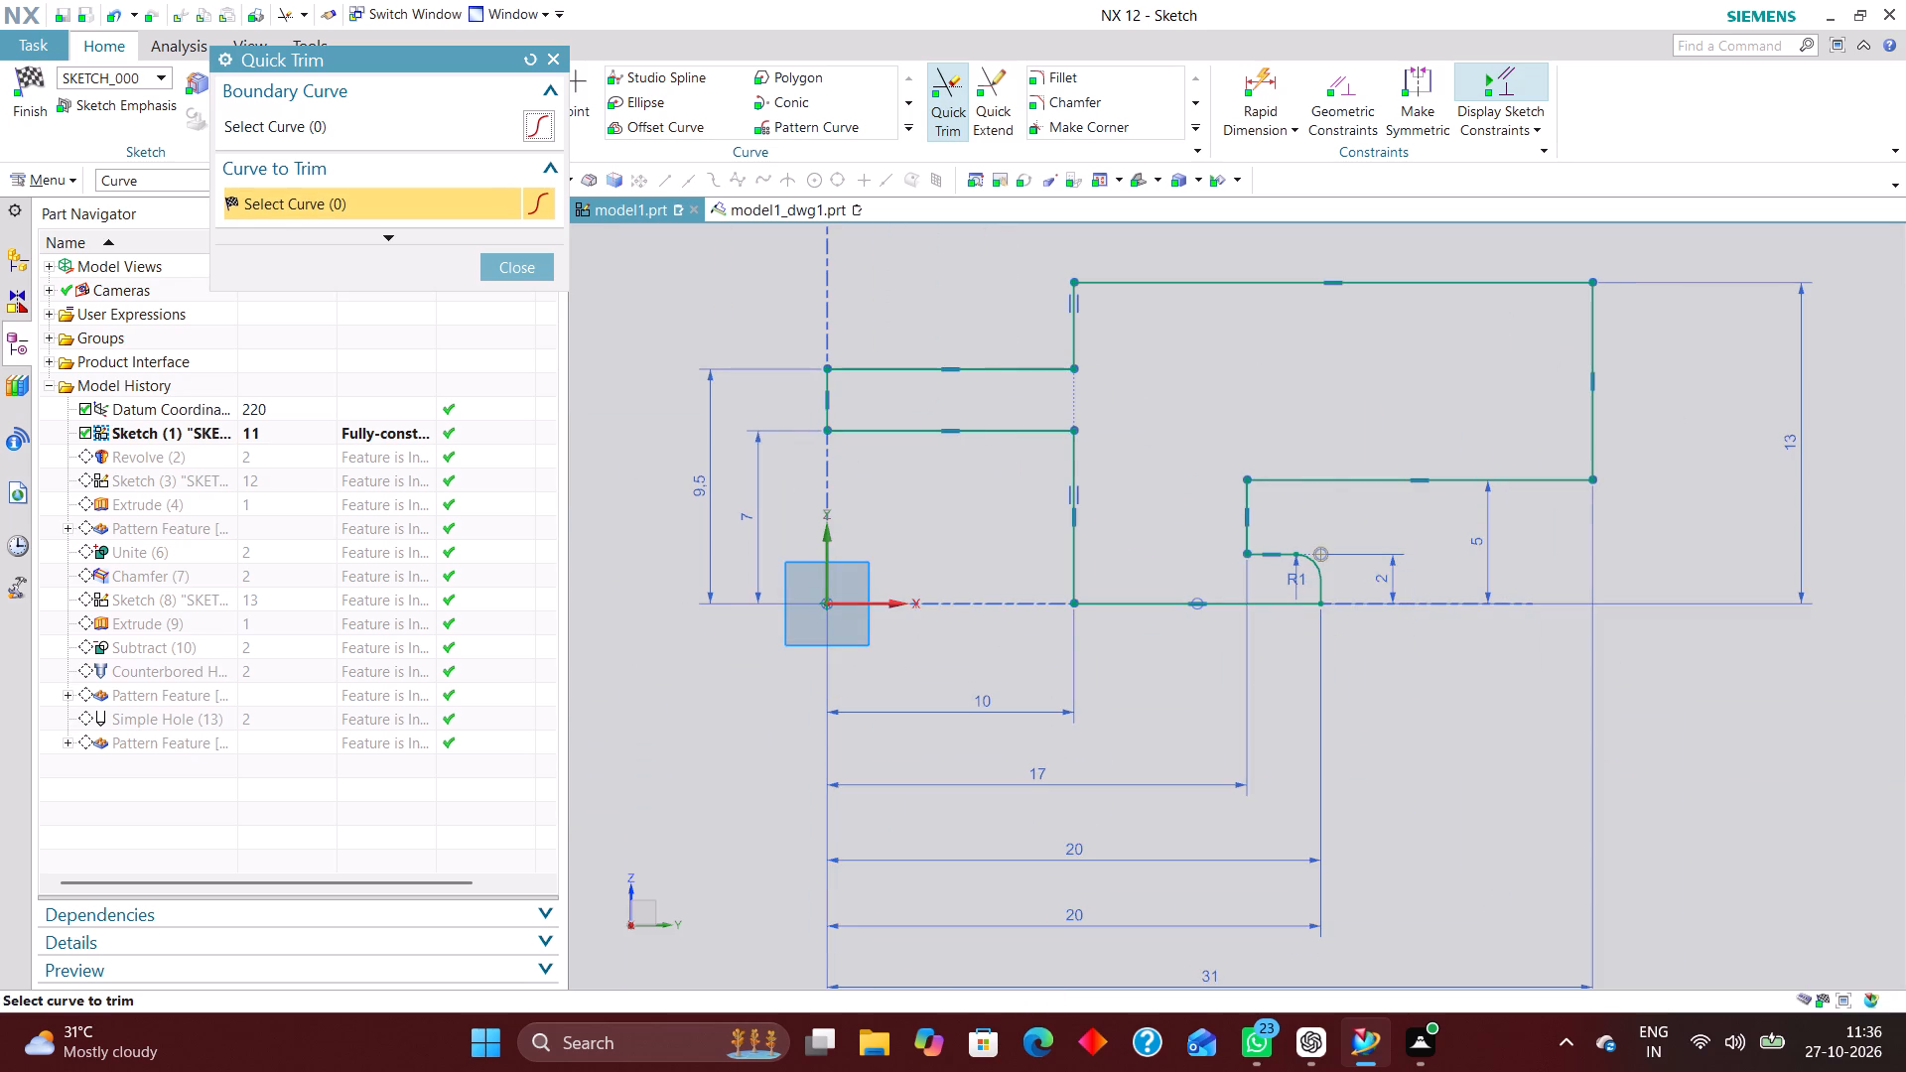
{"action": "left_click", "coordinate": [541, 270]}
{"action": "scroll", "coordinate": [922, 469], "scroll_direction": "down", "scroll_amount": 3}
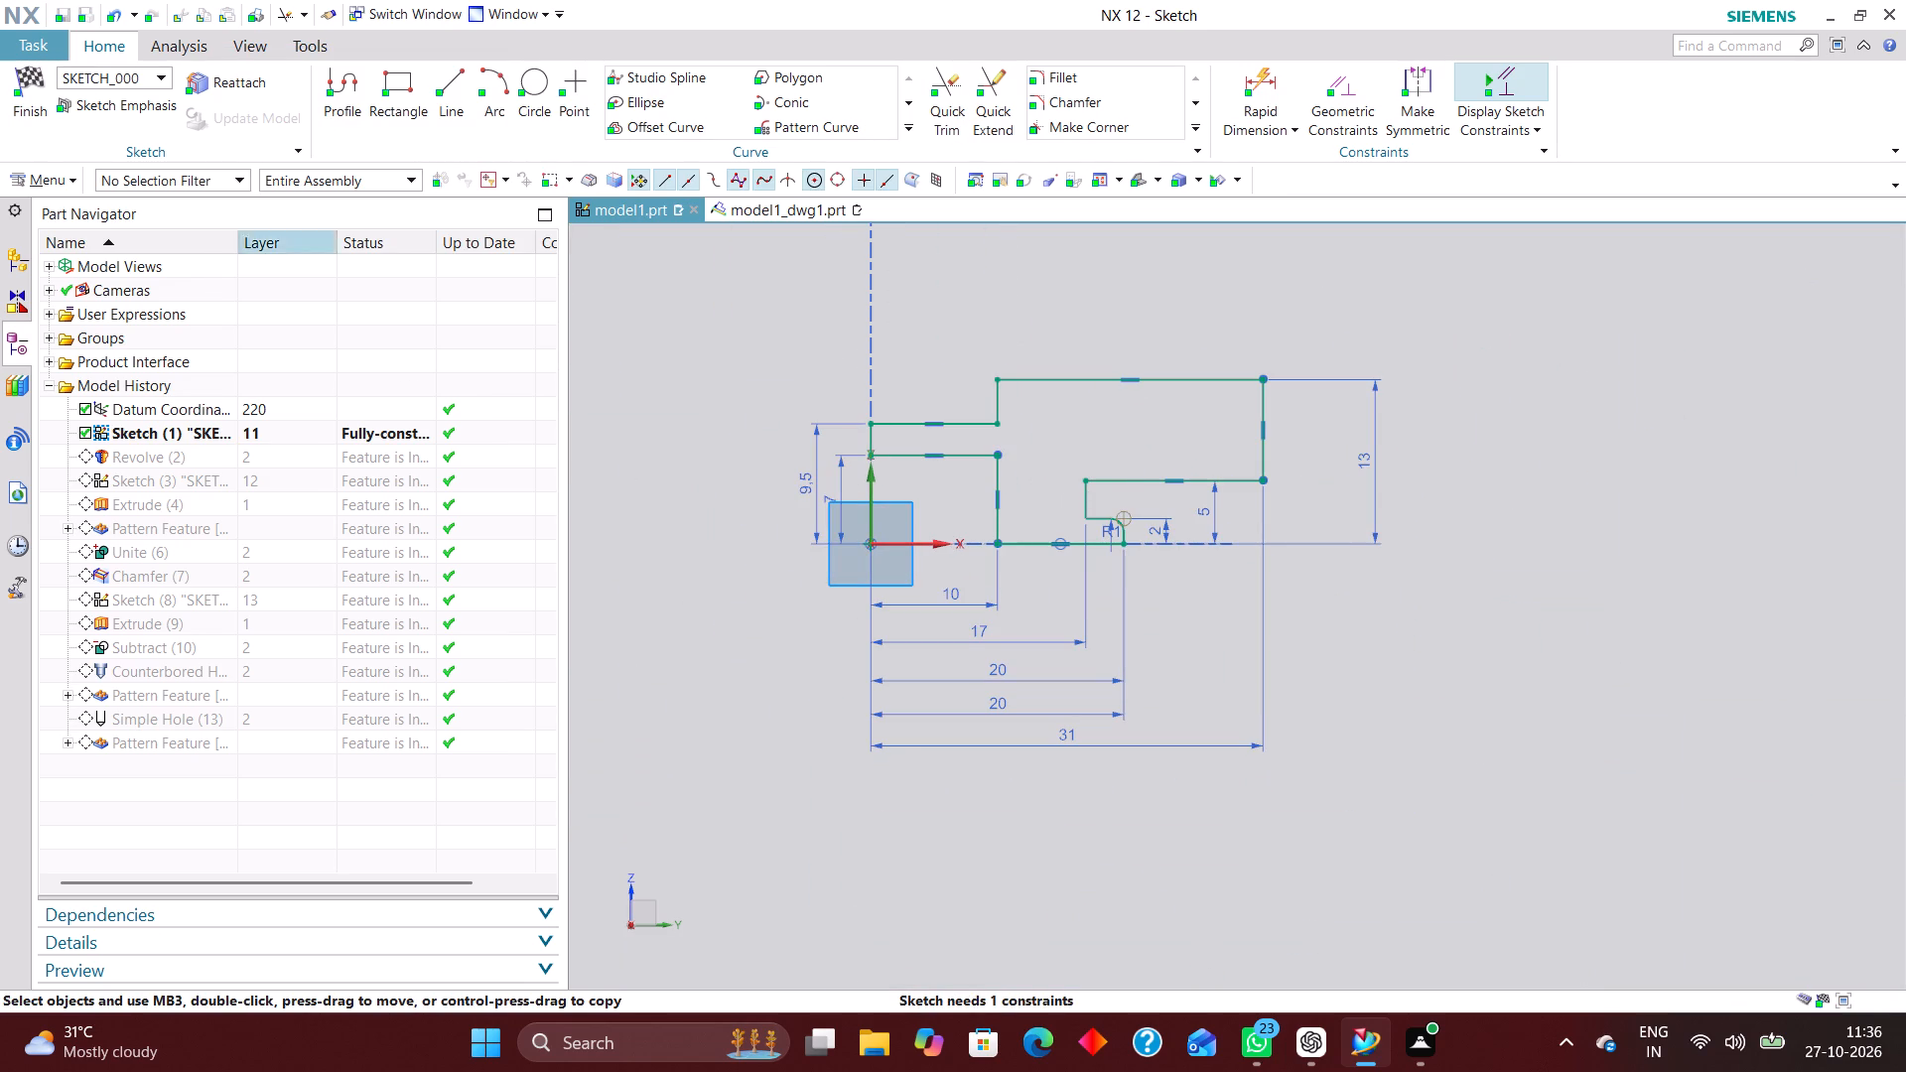
{"action": "left_click", "coordinate": [11, 67]}
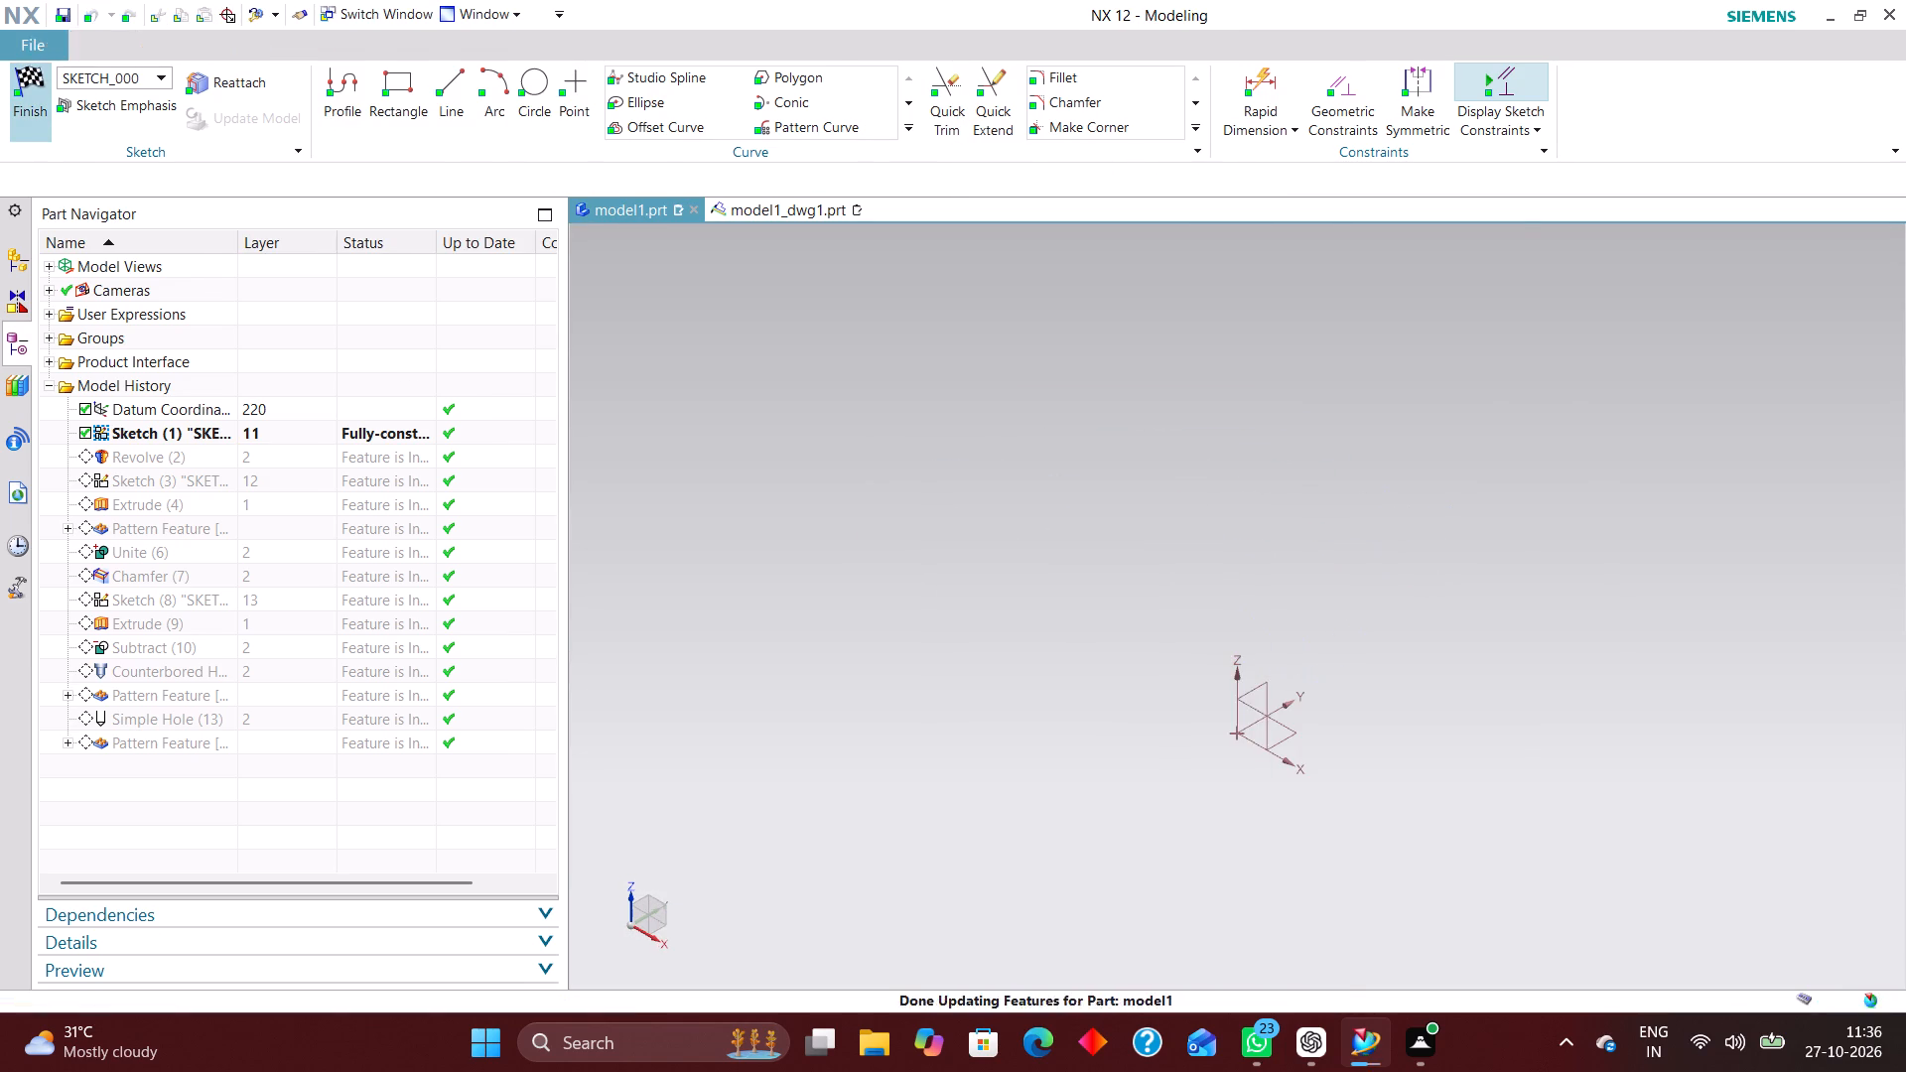
Switch to the model1_dwg1.prt drawing and update all out-of-date views on Sheet 1.
{"action": "middle_click_drag", "start_coordinate": [1033, 673], "coordinate": [1080, 543]}
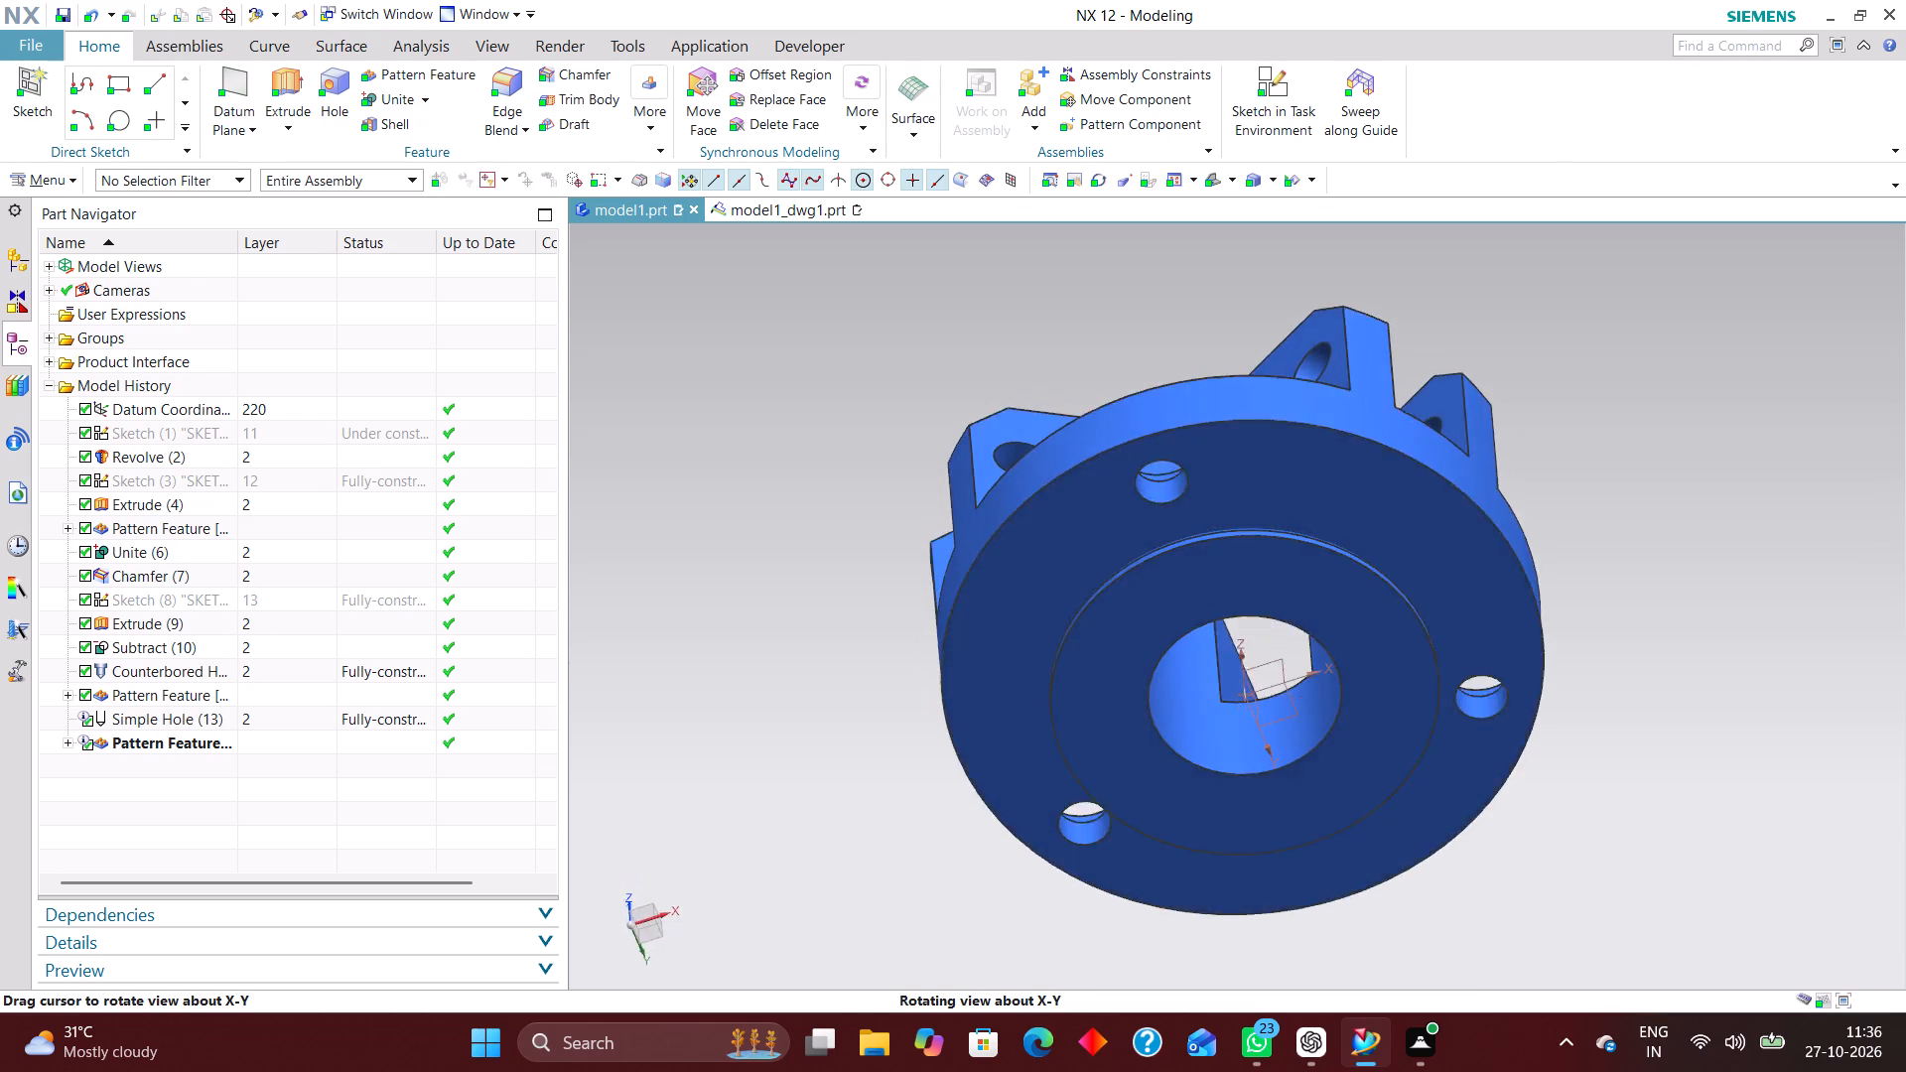
{"action": "middle_click_drag", "start_coordinate": [1080, 543], "coordinate": [1035, 739]}
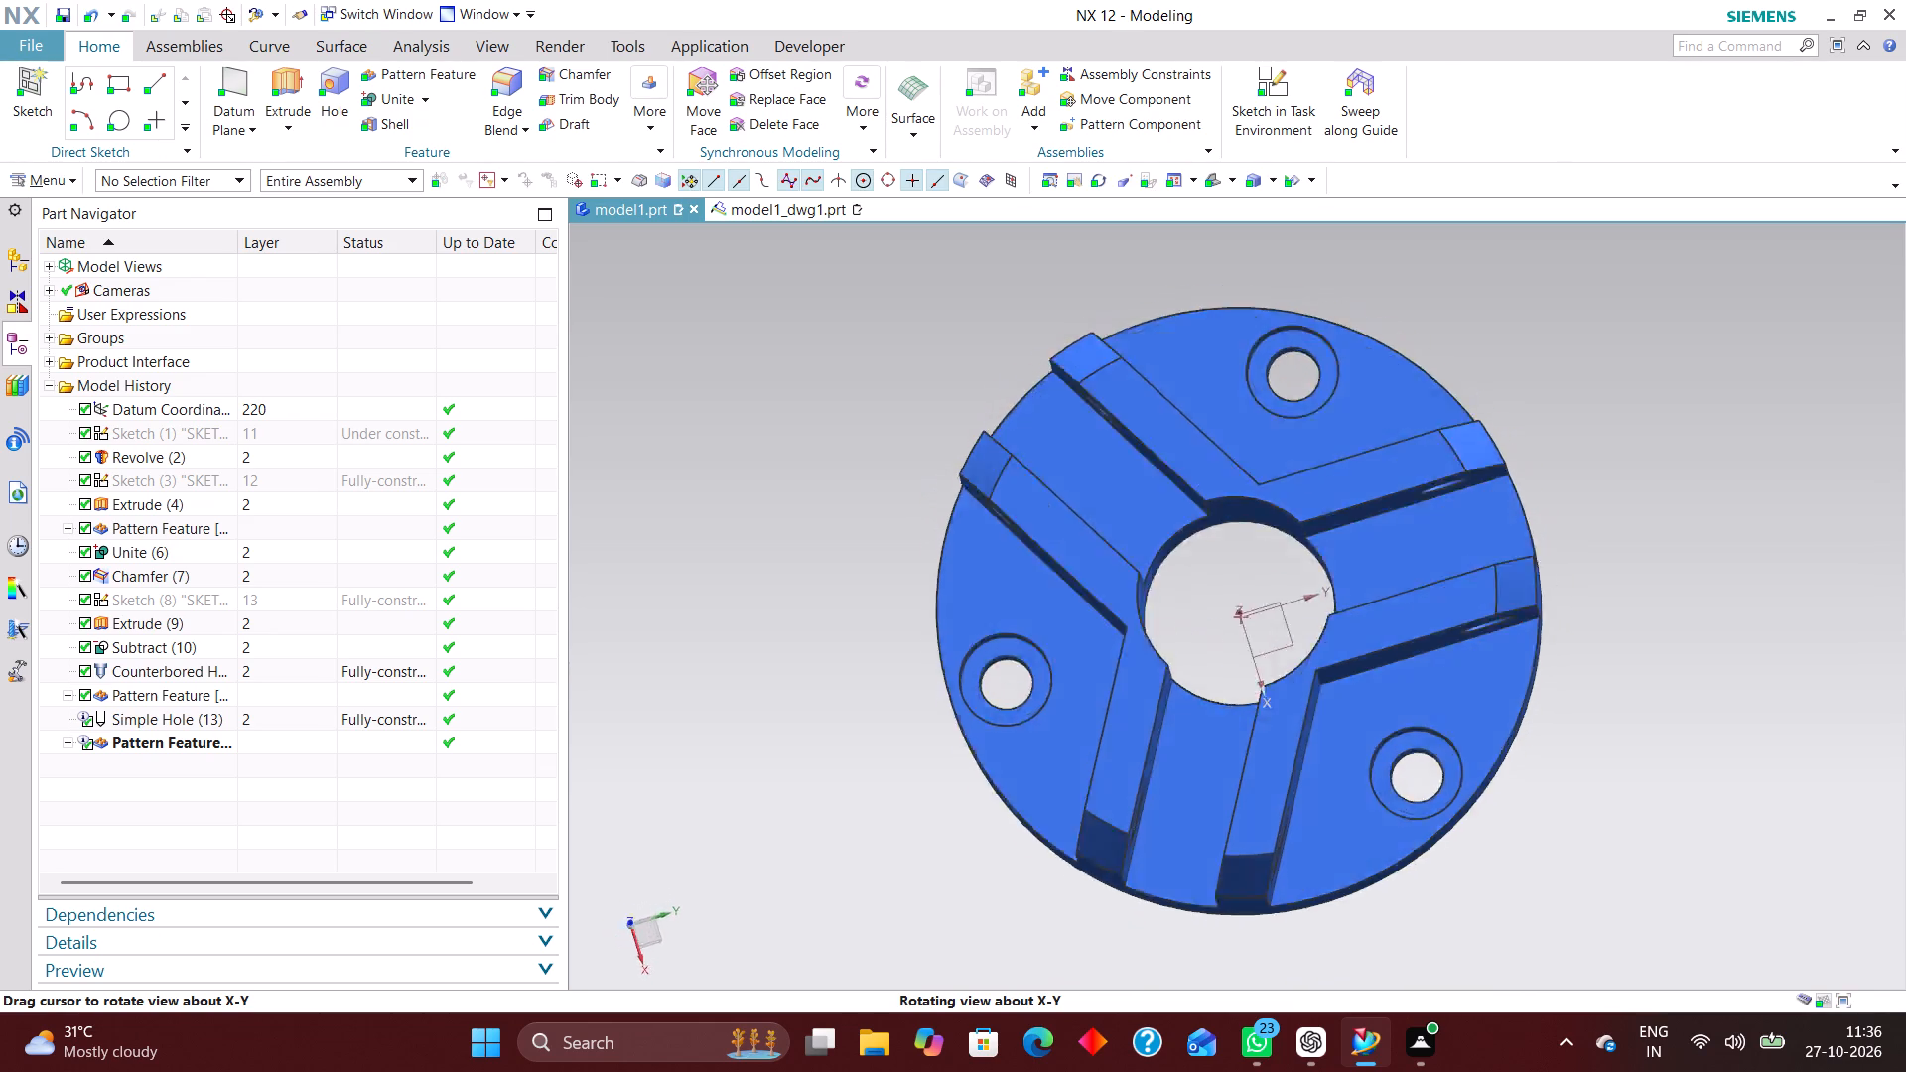
{"action": "middle_click_drag", "start_coordinate": [1035, 739], "coordinate": [1041, 712]}
{"action": "left_click", "coordinate": [764, 218]}
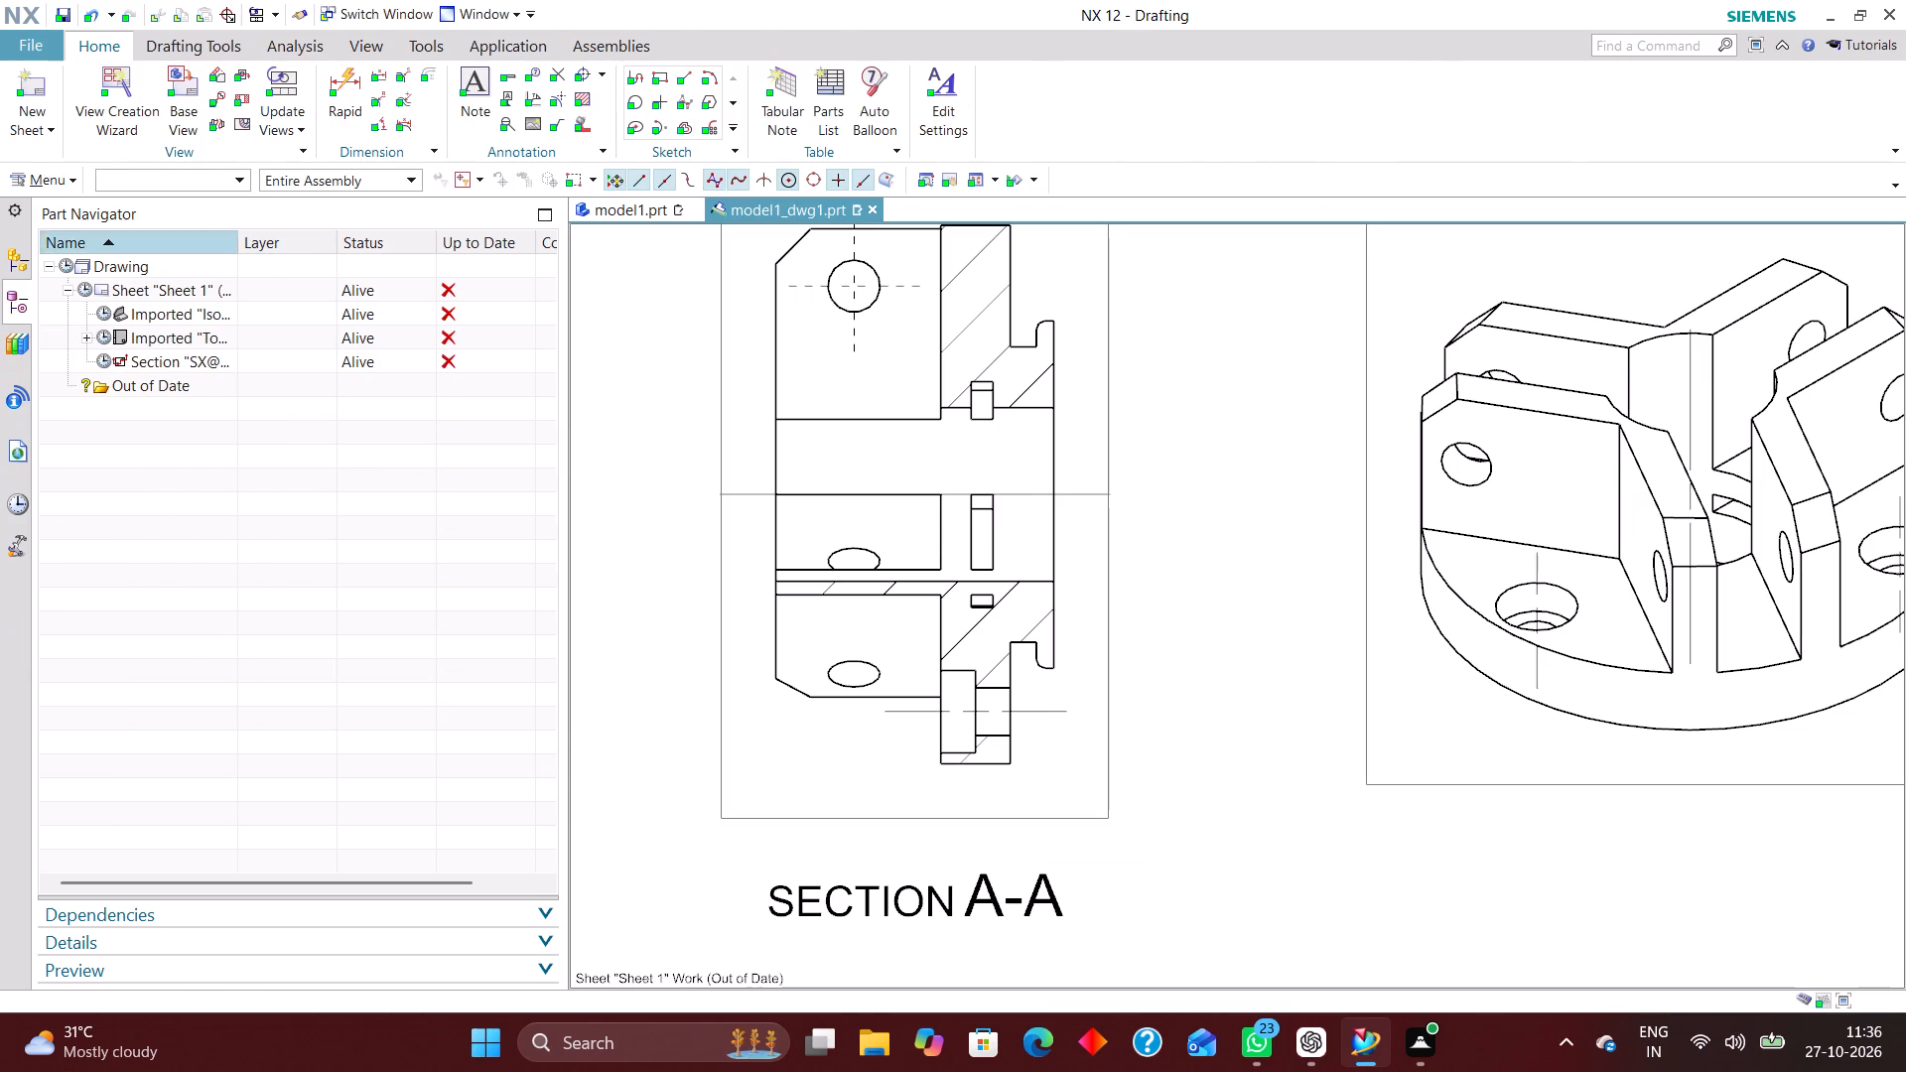
{"action": "left_click", "coordinate": [66, 262]}
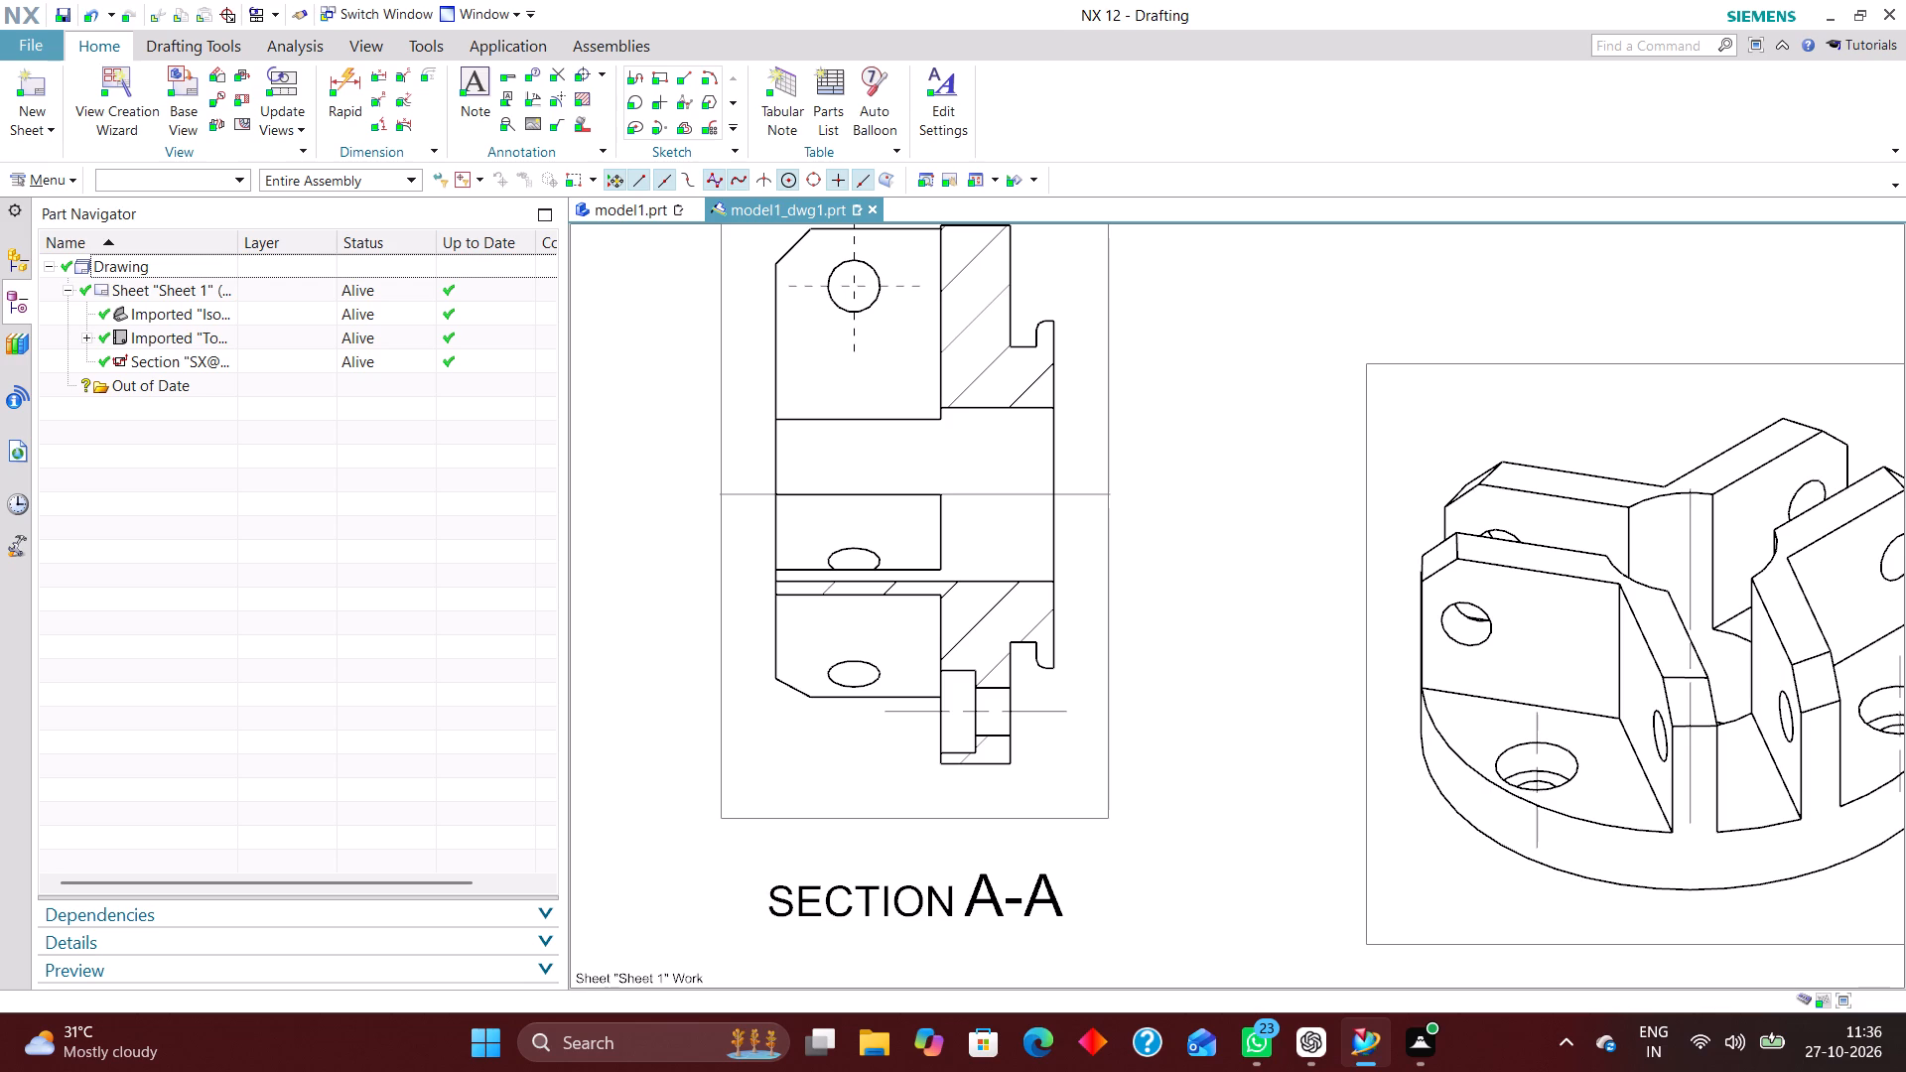
Hide the cut-off elliptical hole edge just below the centreline in section view A-A.
{"action": "scroll", "coordinate": [865, 566], "scroll_direction": "up", "scroll_amount": 3}
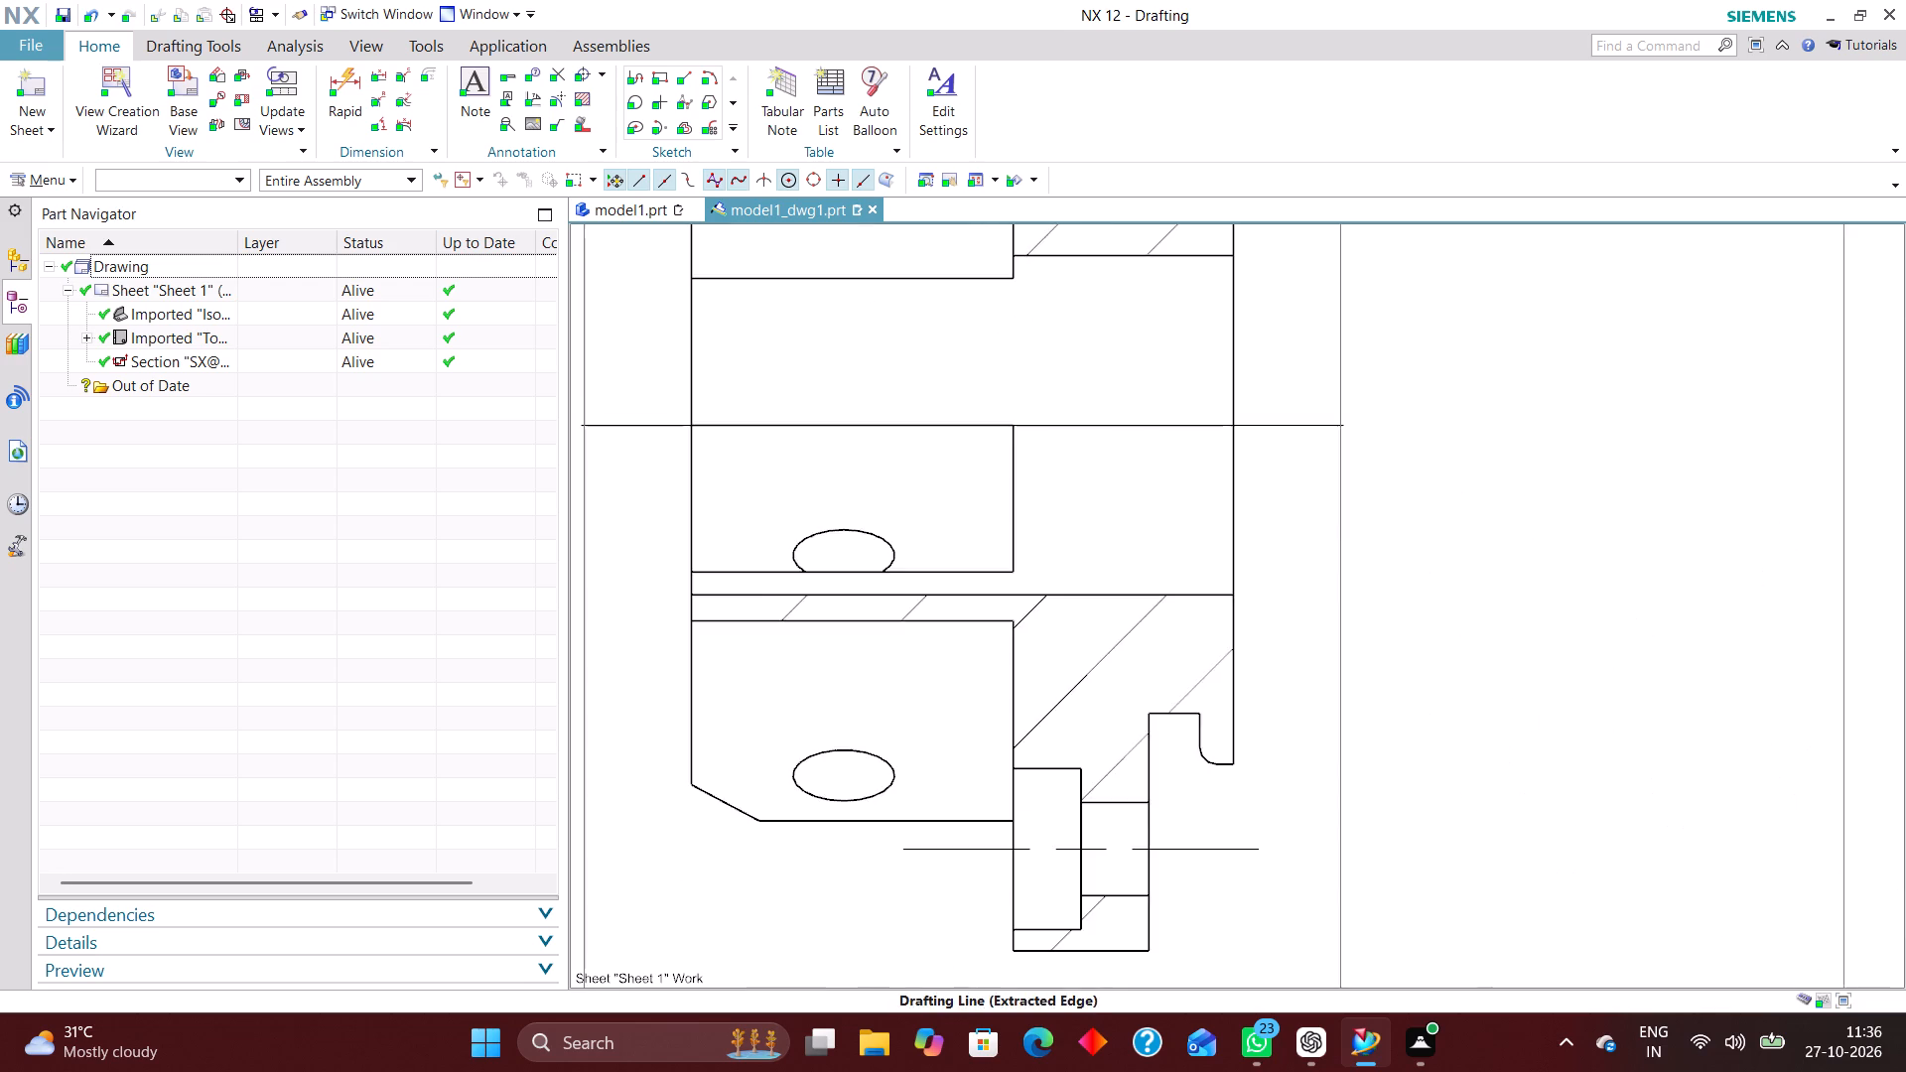
{"action": "right_click_drag", "start_coordinate": [870, 527], "coordinate": [873, 587]}
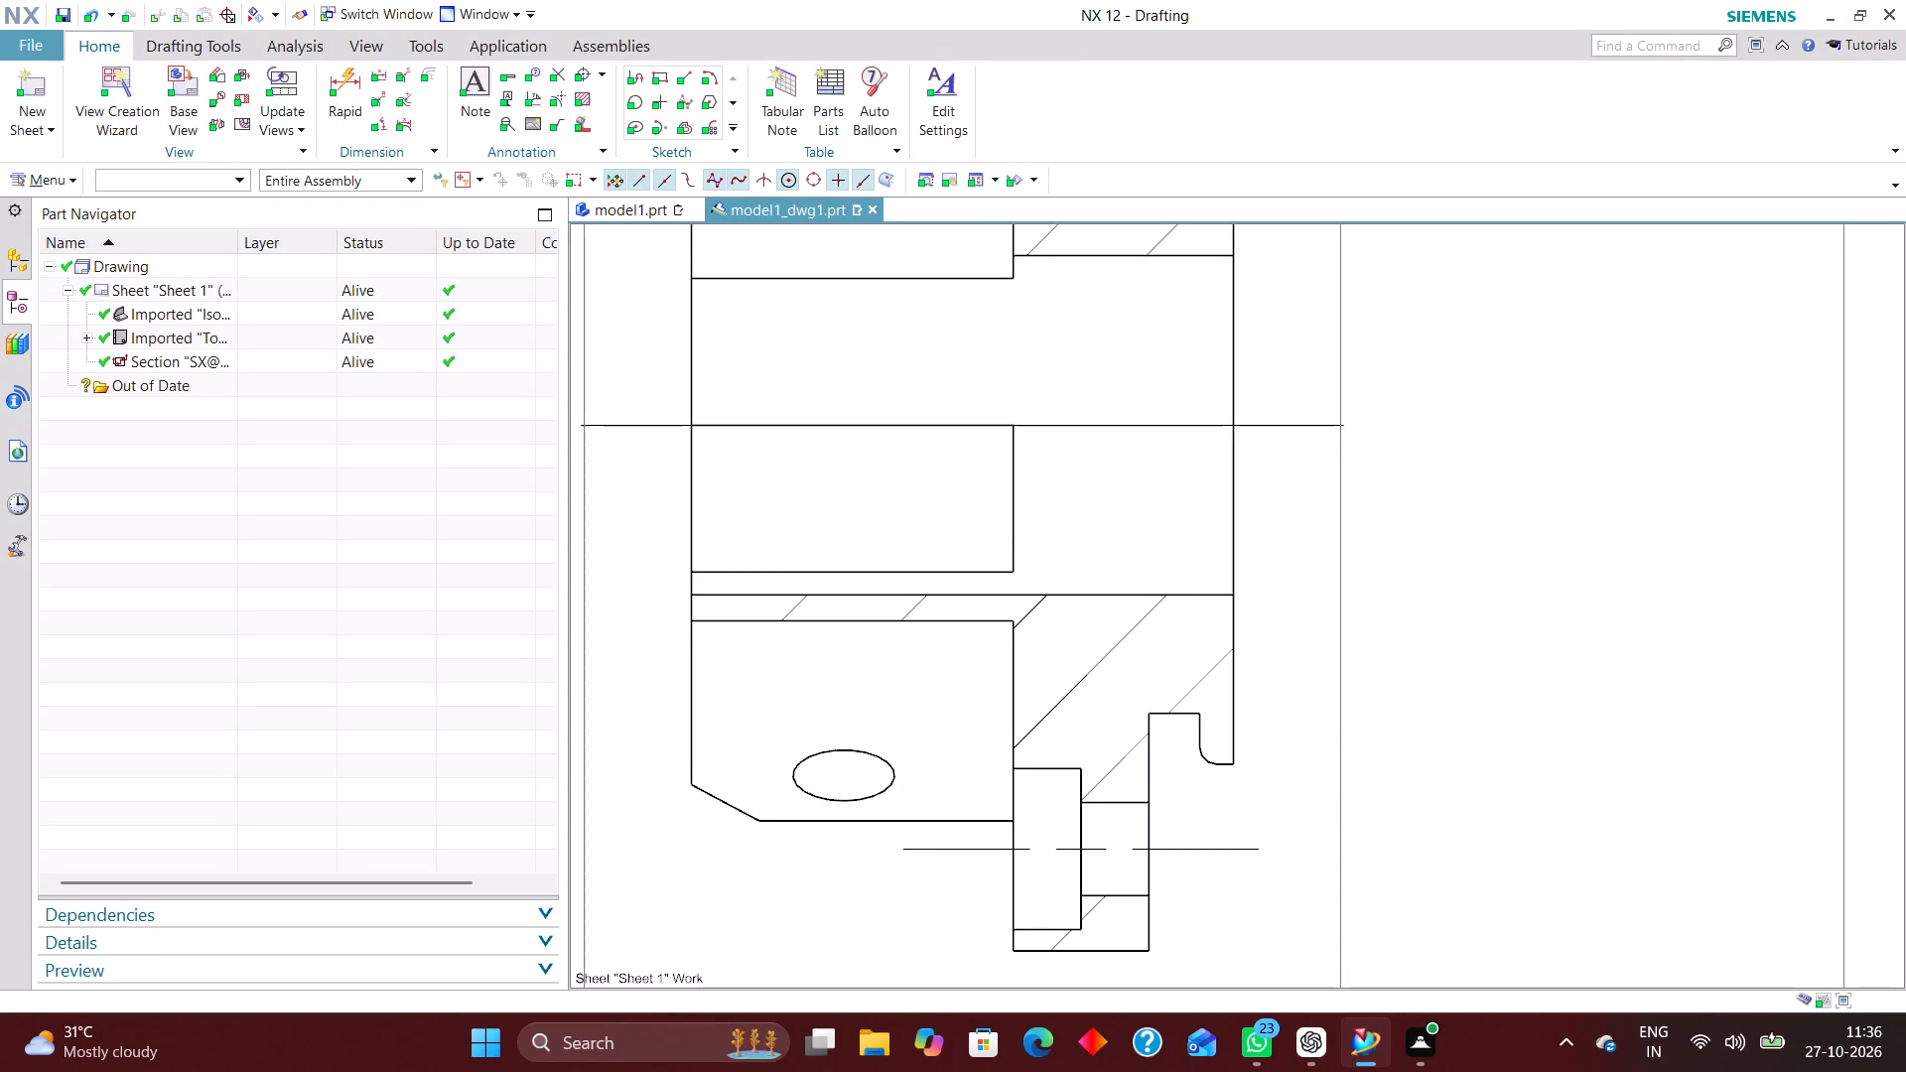
{"action": "scroll", "coordinate": [1026, 668], "scroll_direction": "down", "scroll_amount": 3}
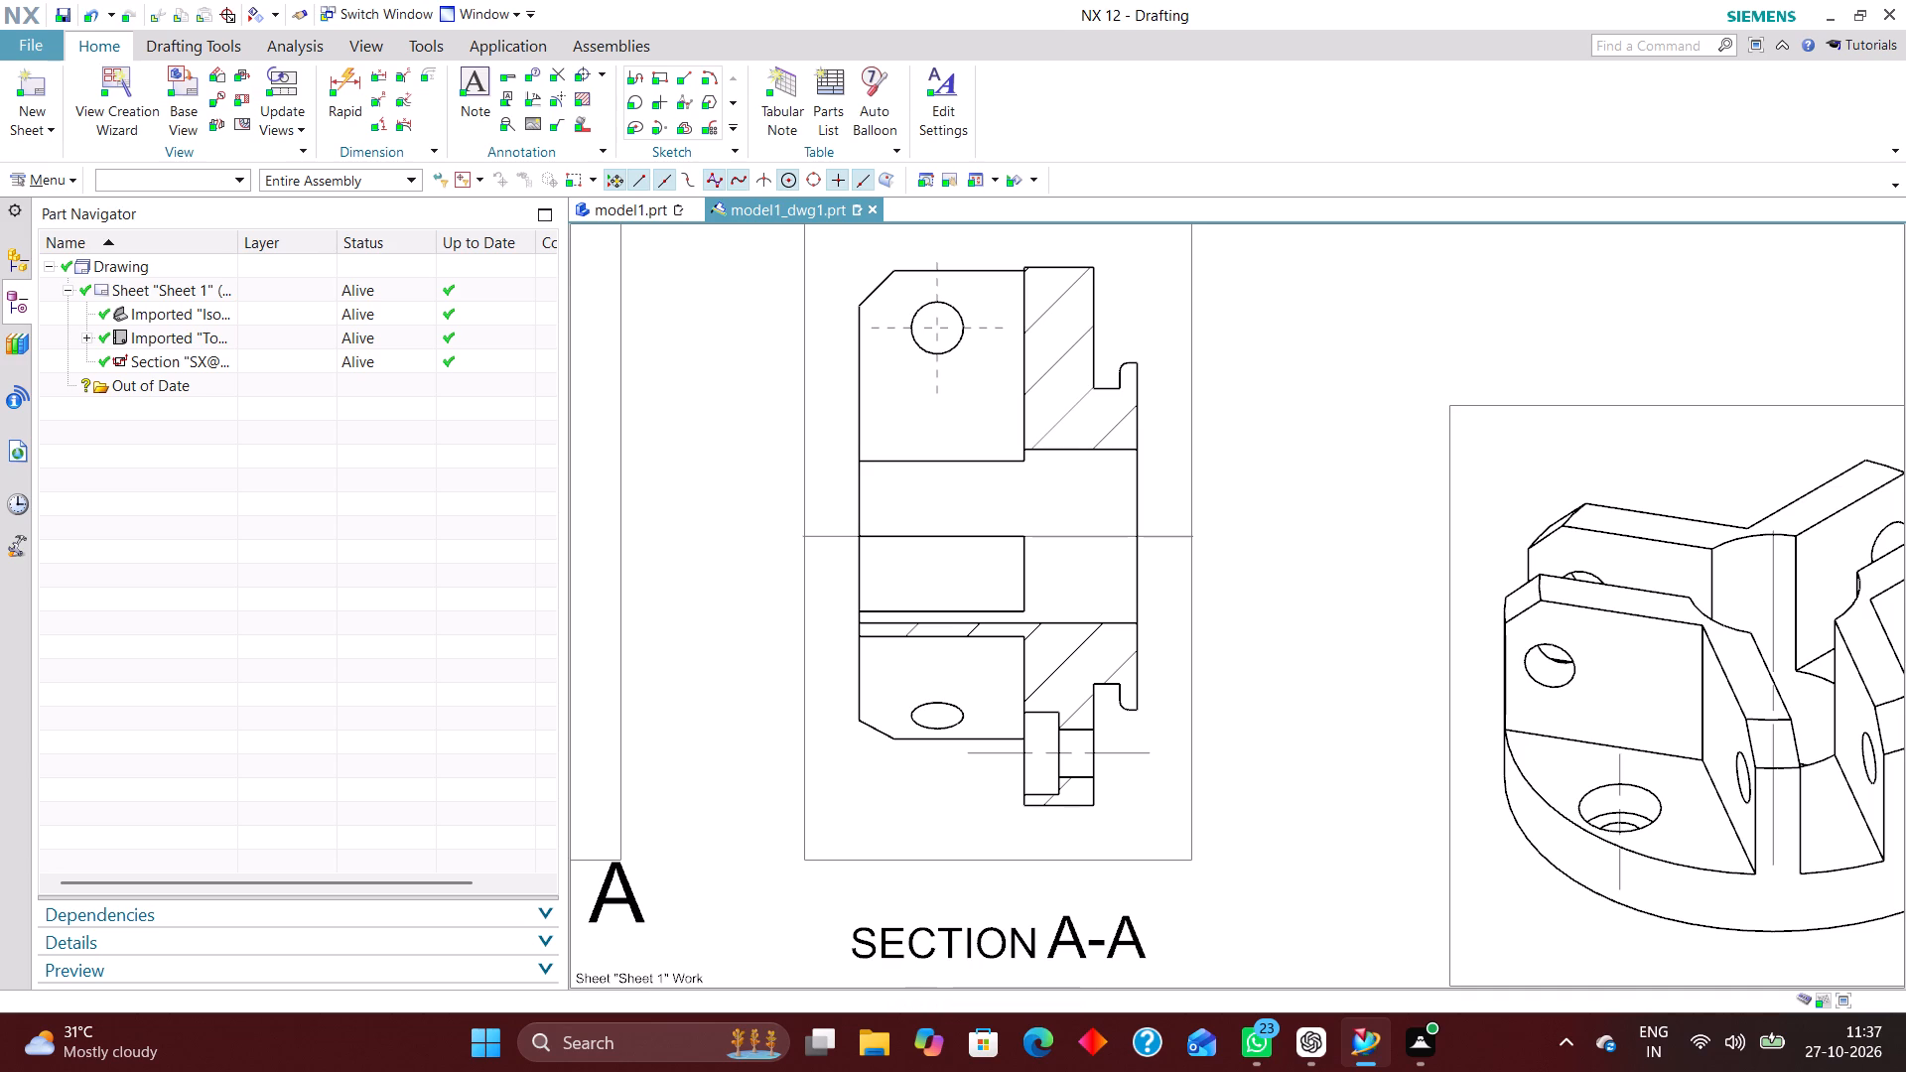
Switch to model1.prt and reopen the base profile, Sketch (1), for editing with rollback.
{"action": "left_click", "coordinate": [609, 215]}
{"action": "left_click", "coordinate": [284, 430]}
{"action": "right_click", "coordinate": [277, 430]}
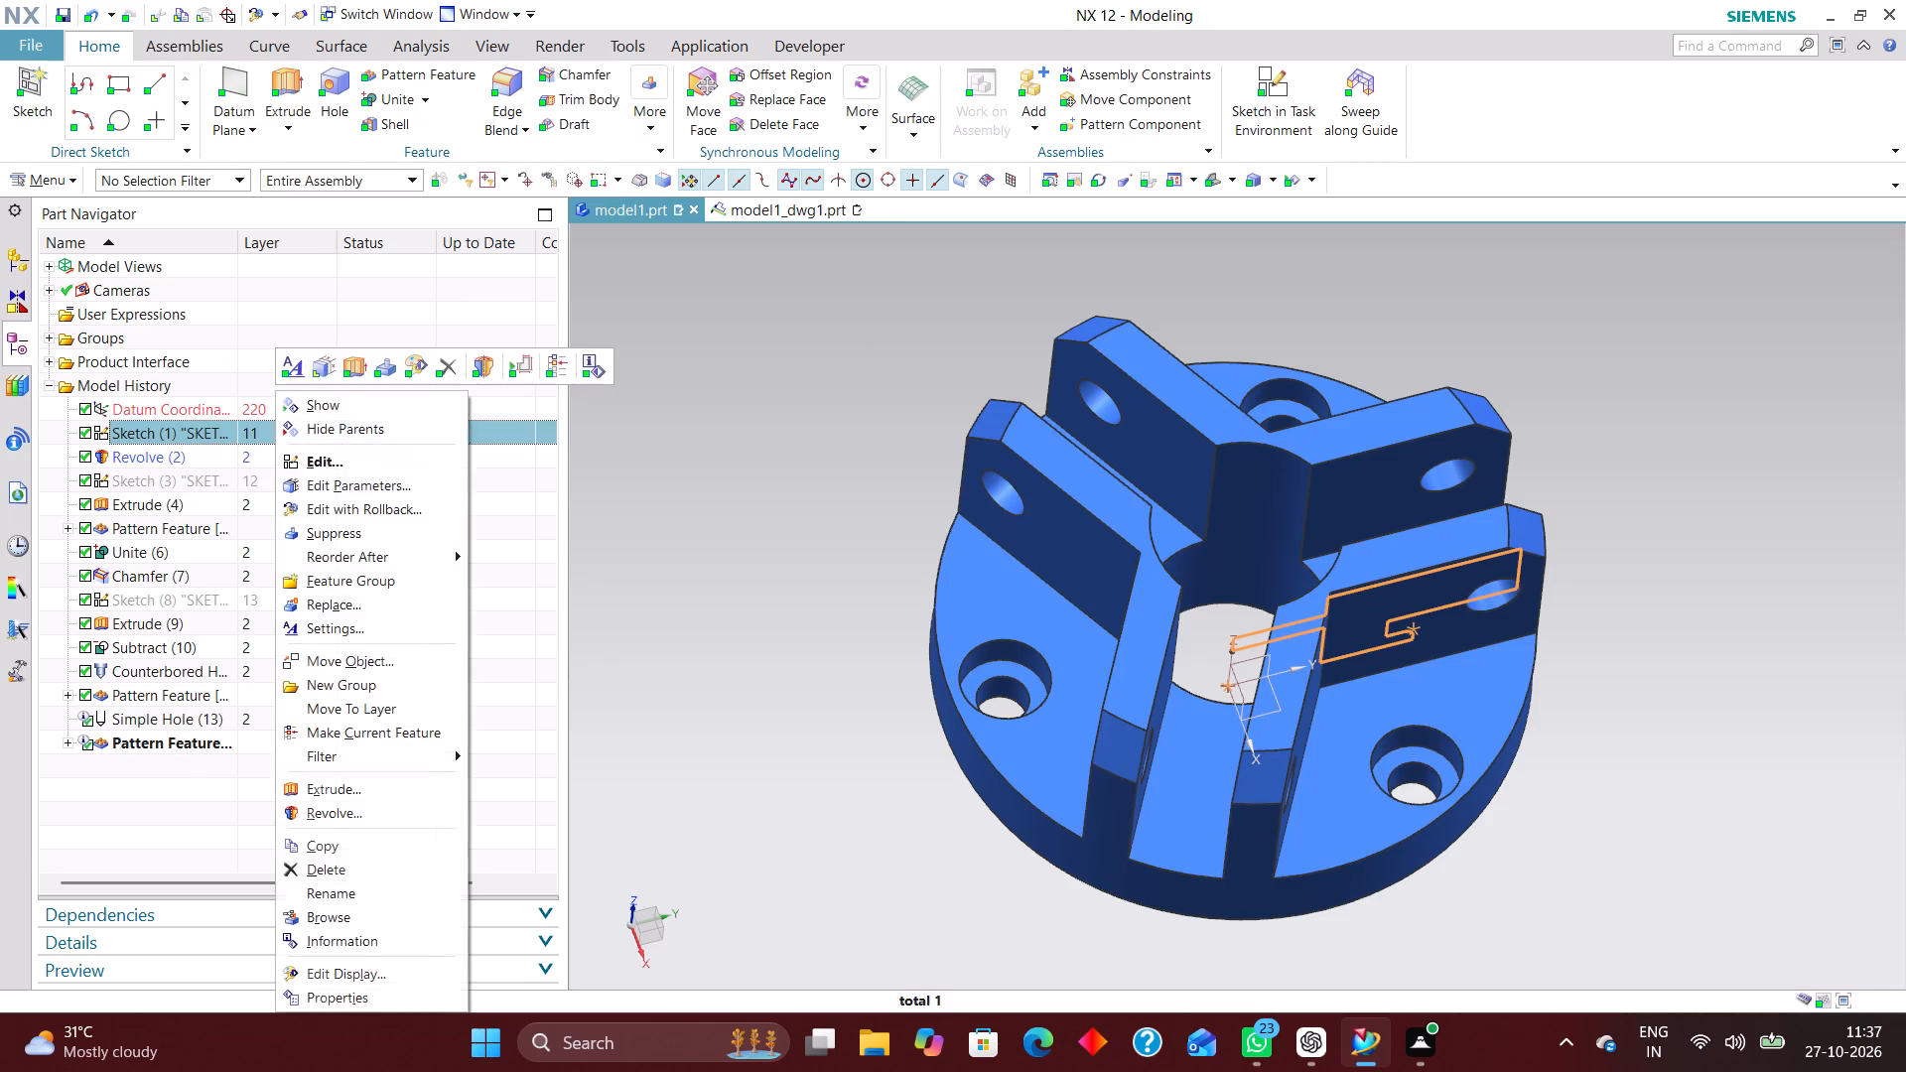
{"action": "left_click", "coordinate": [386, 508]}
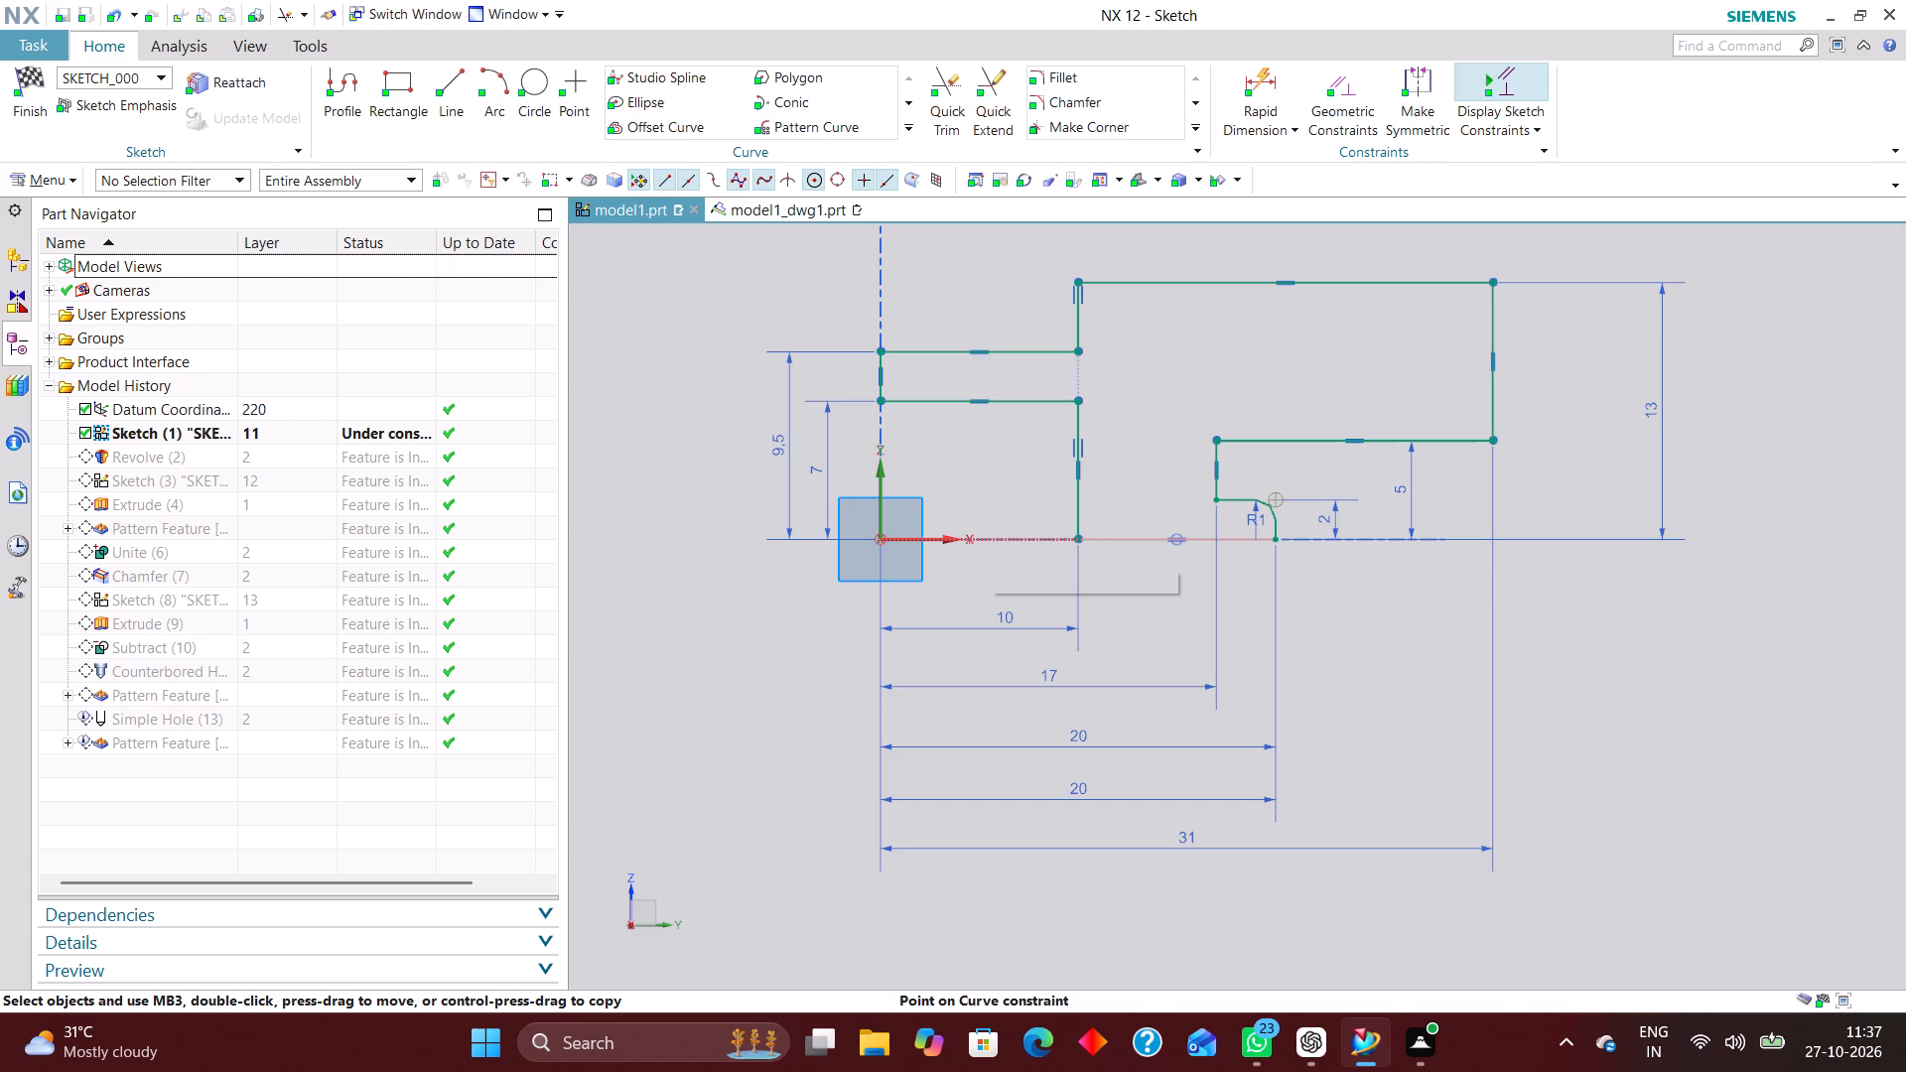
{"action": "scroll", "coordinate": [890, 503], "scroll_direction": "down", "scroll_amount": 3}
{"action": "scroll", "coordinate": [992, 433], "scroll_direction": "up", "scroll_amount": 4}
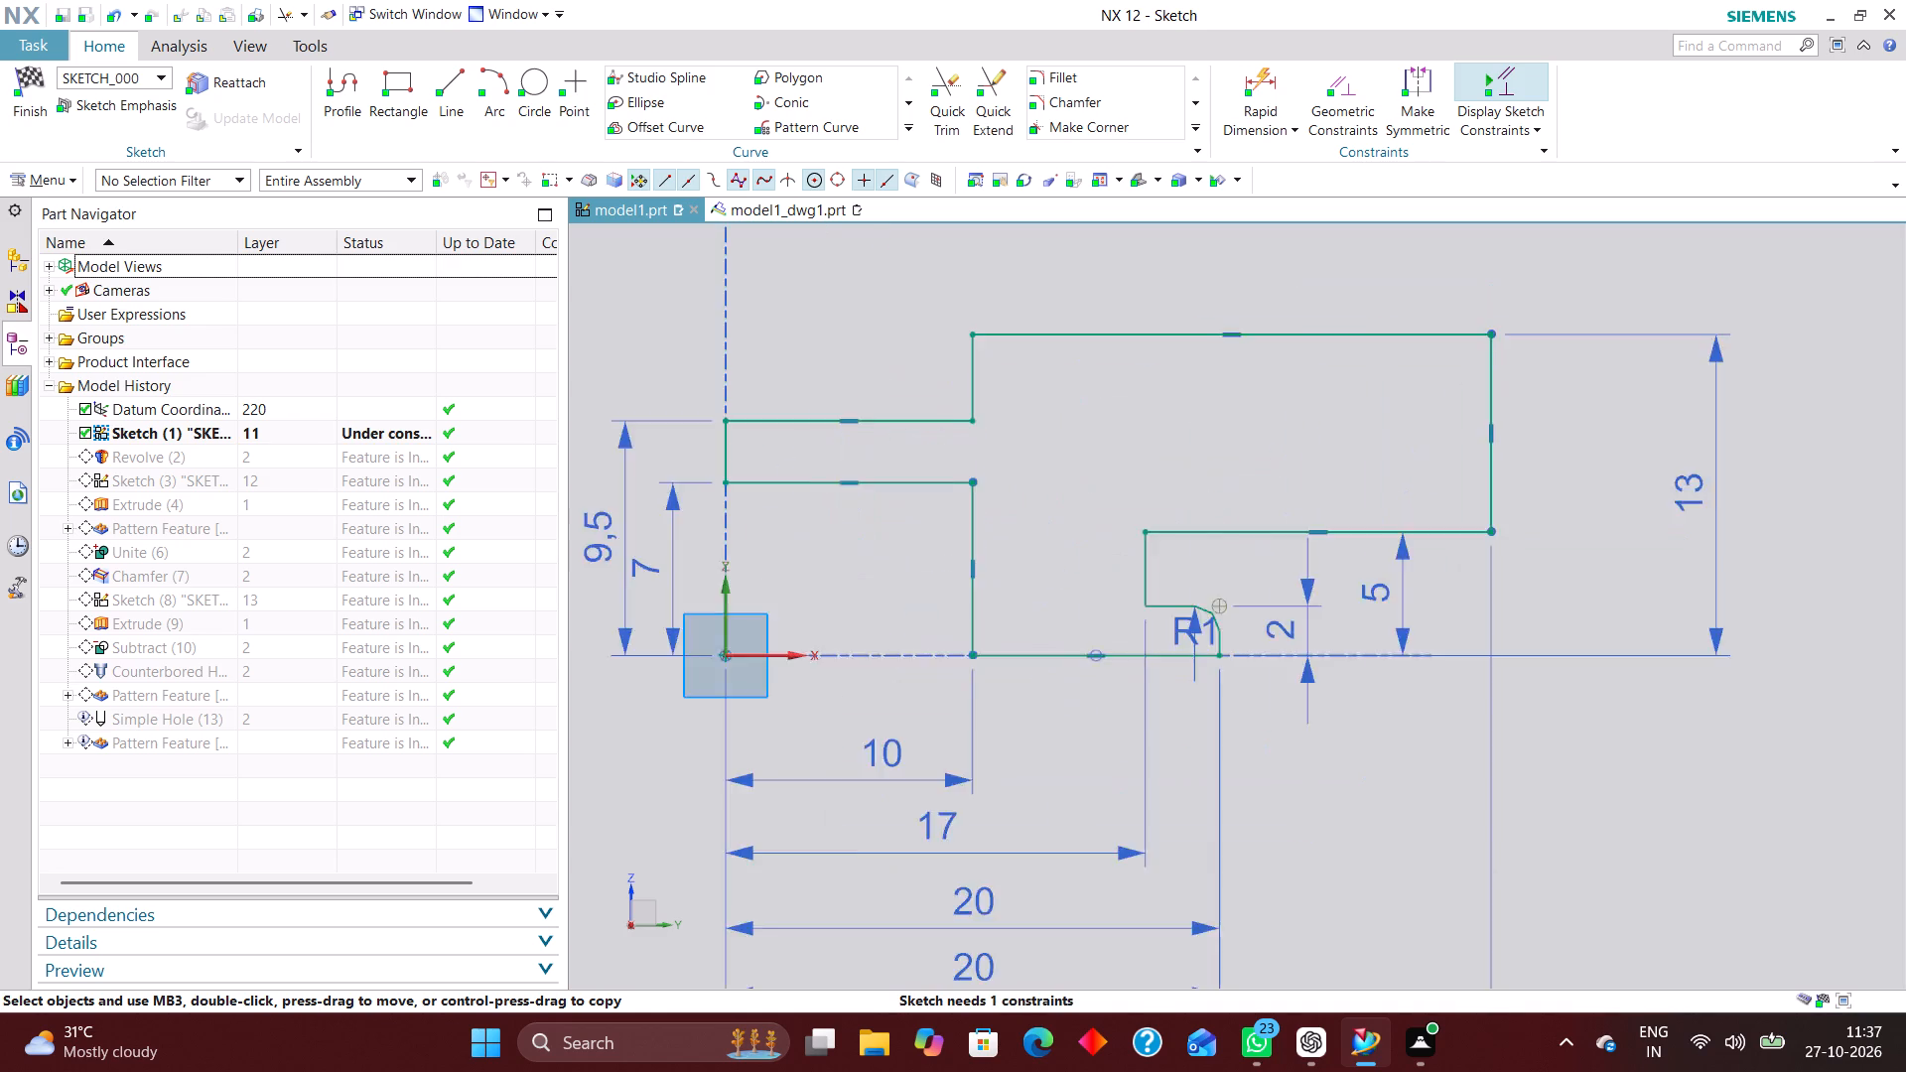
{"action": "scroll", "coordinate": [995, 443], "scroll_direction": "up", "scroll_amount": 1}
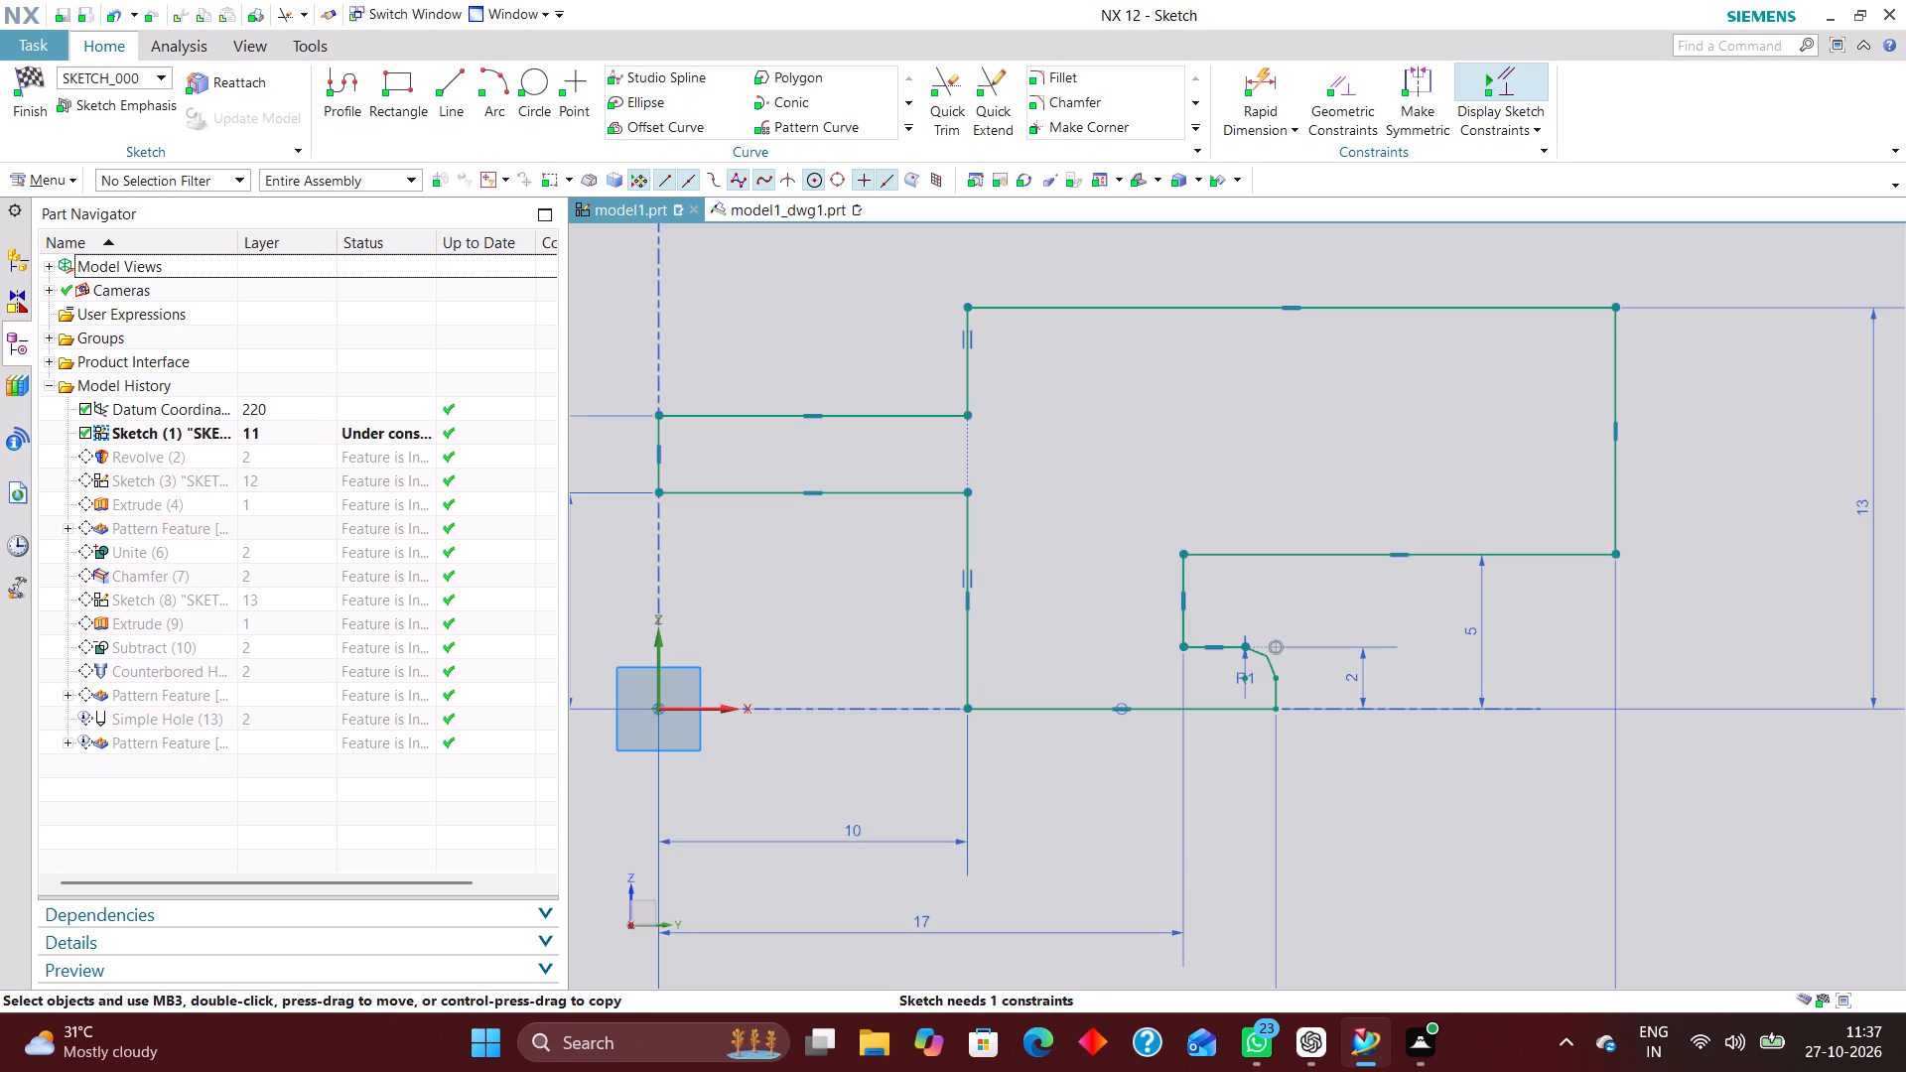
{"action": "scroll", "coordinate": [910, 659], "scroll_direction": "down", "scroll_amount": 2}
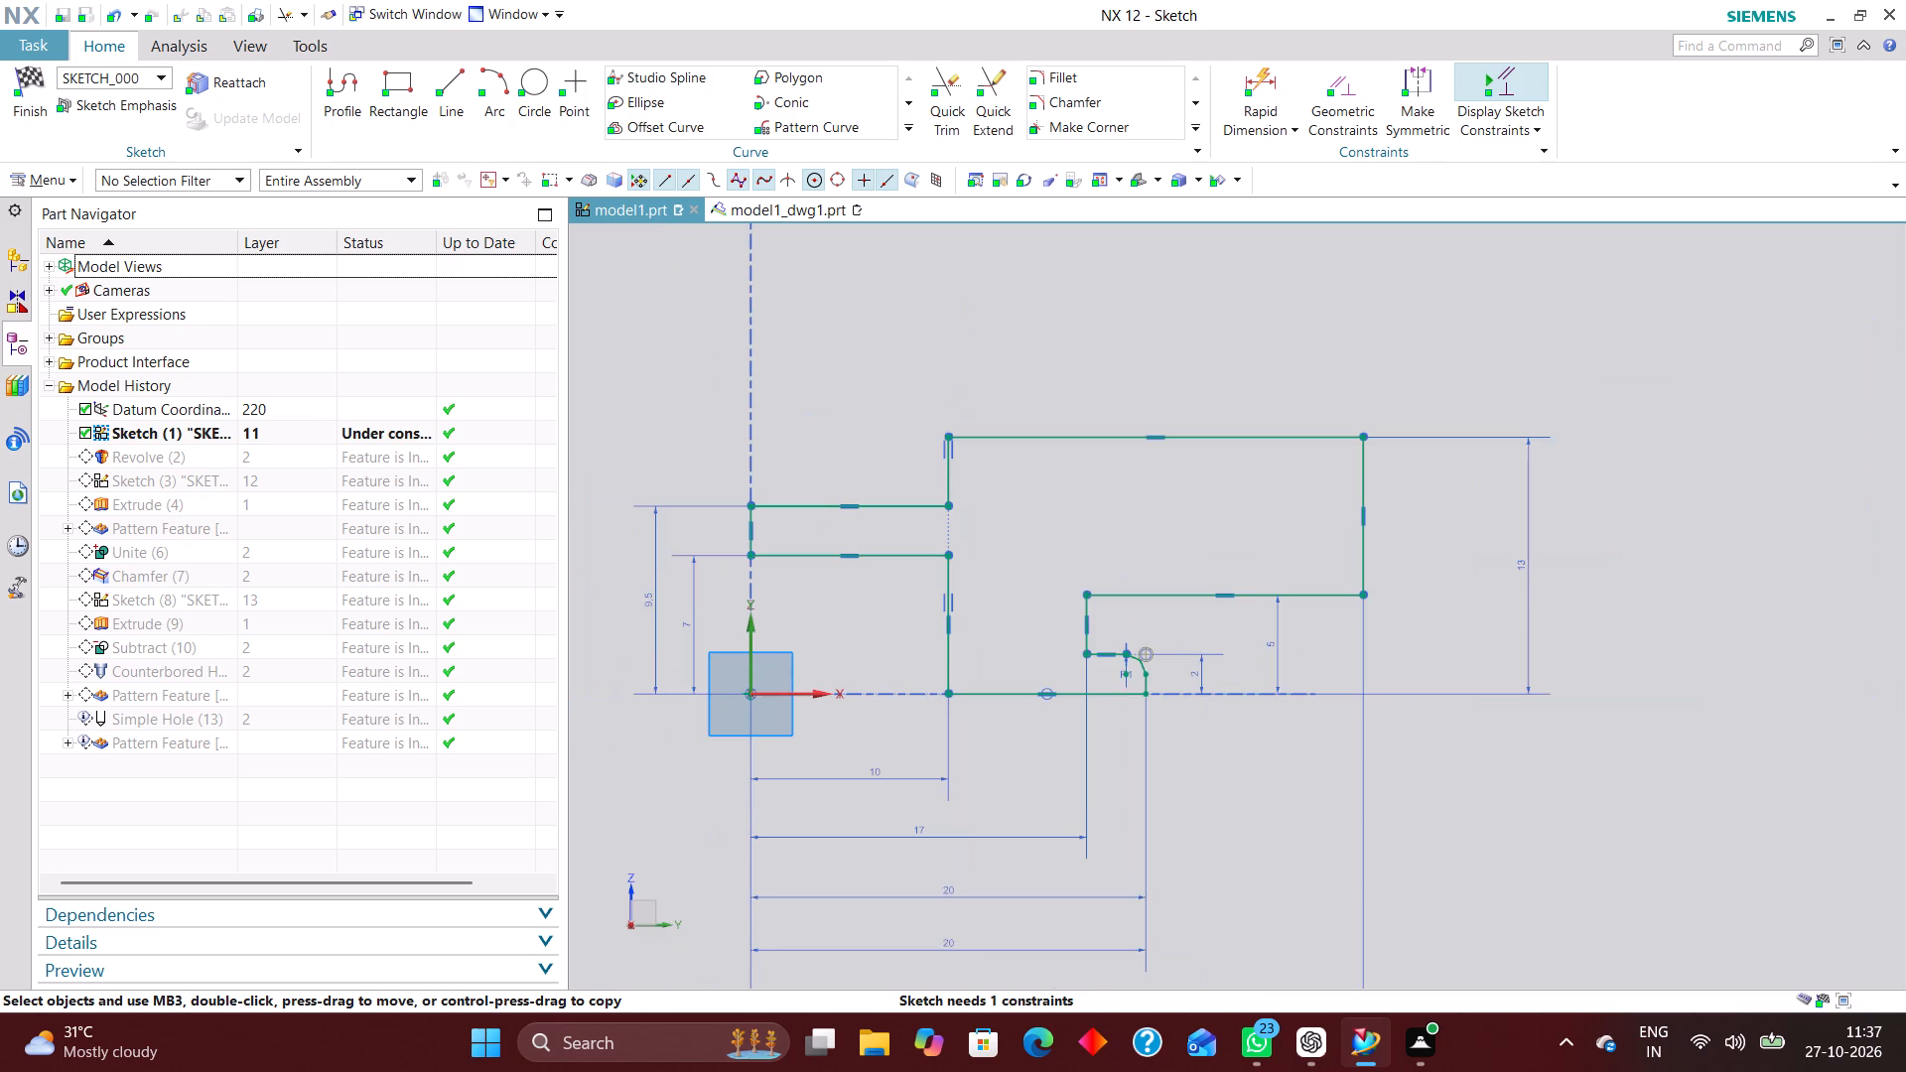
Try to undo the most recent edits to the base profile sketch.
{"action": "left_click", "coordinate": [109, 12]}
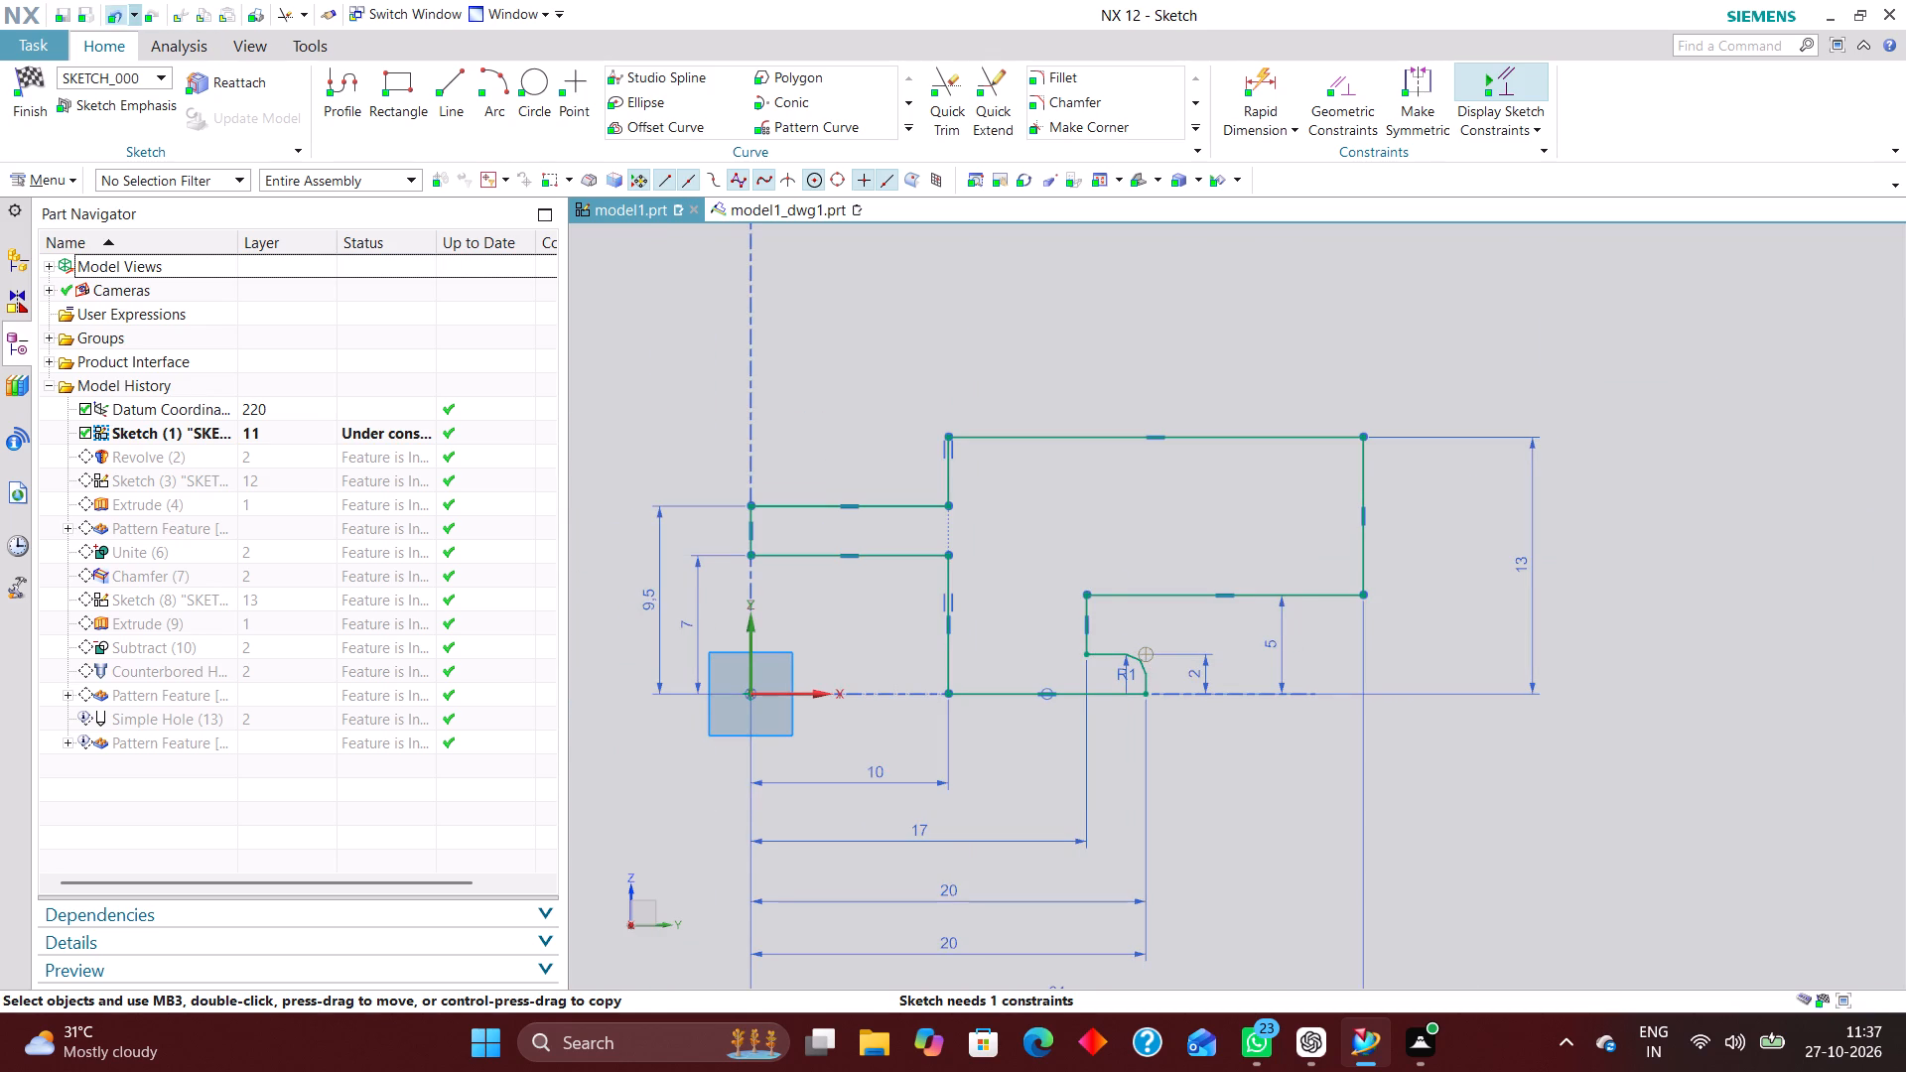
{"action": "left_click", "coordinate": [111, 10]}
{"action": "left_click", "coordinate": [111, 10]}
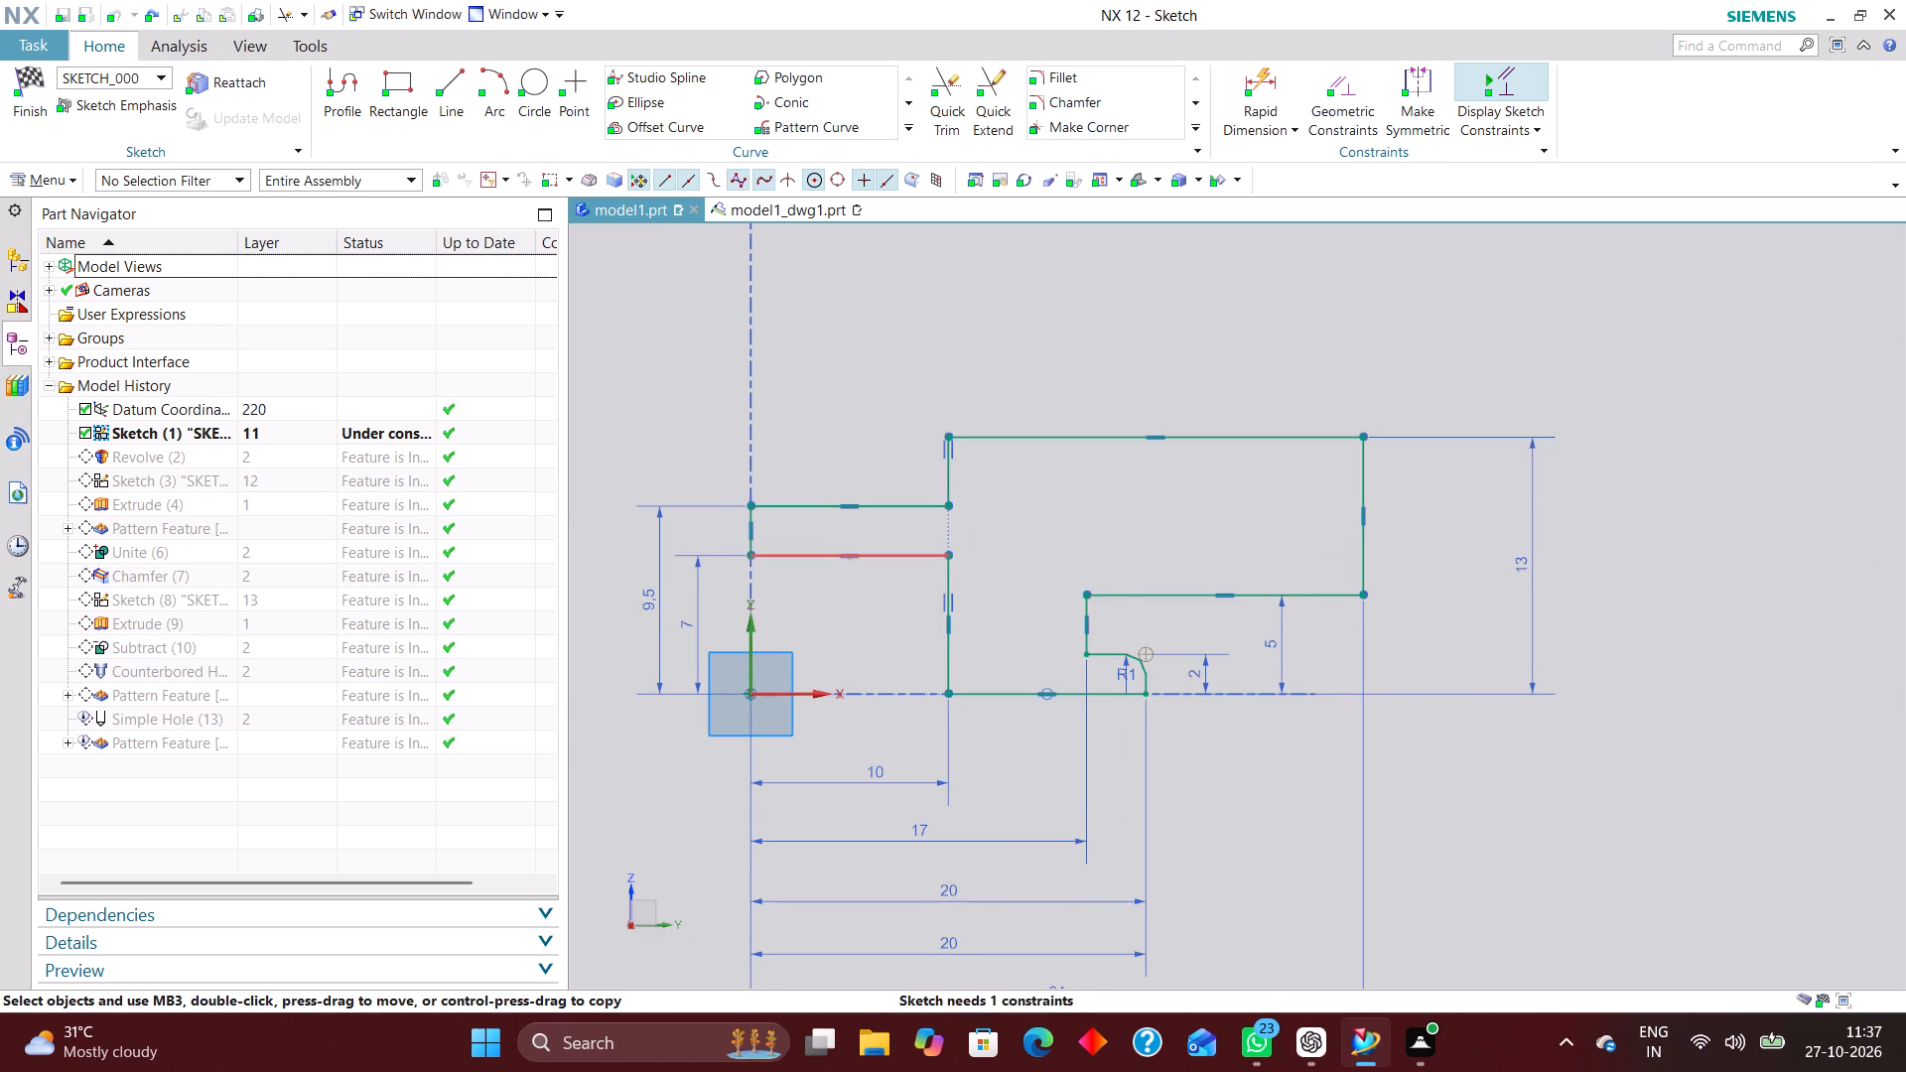
Draw equal horizontal lines outward from the two ends of the 10 mm wall's gap, and a vertical line about 3.8 mm long across their ends.
{"action": "scroll", "coordinate": [926, 579], "scroll_direction": "up", "scroll_amount": 2}
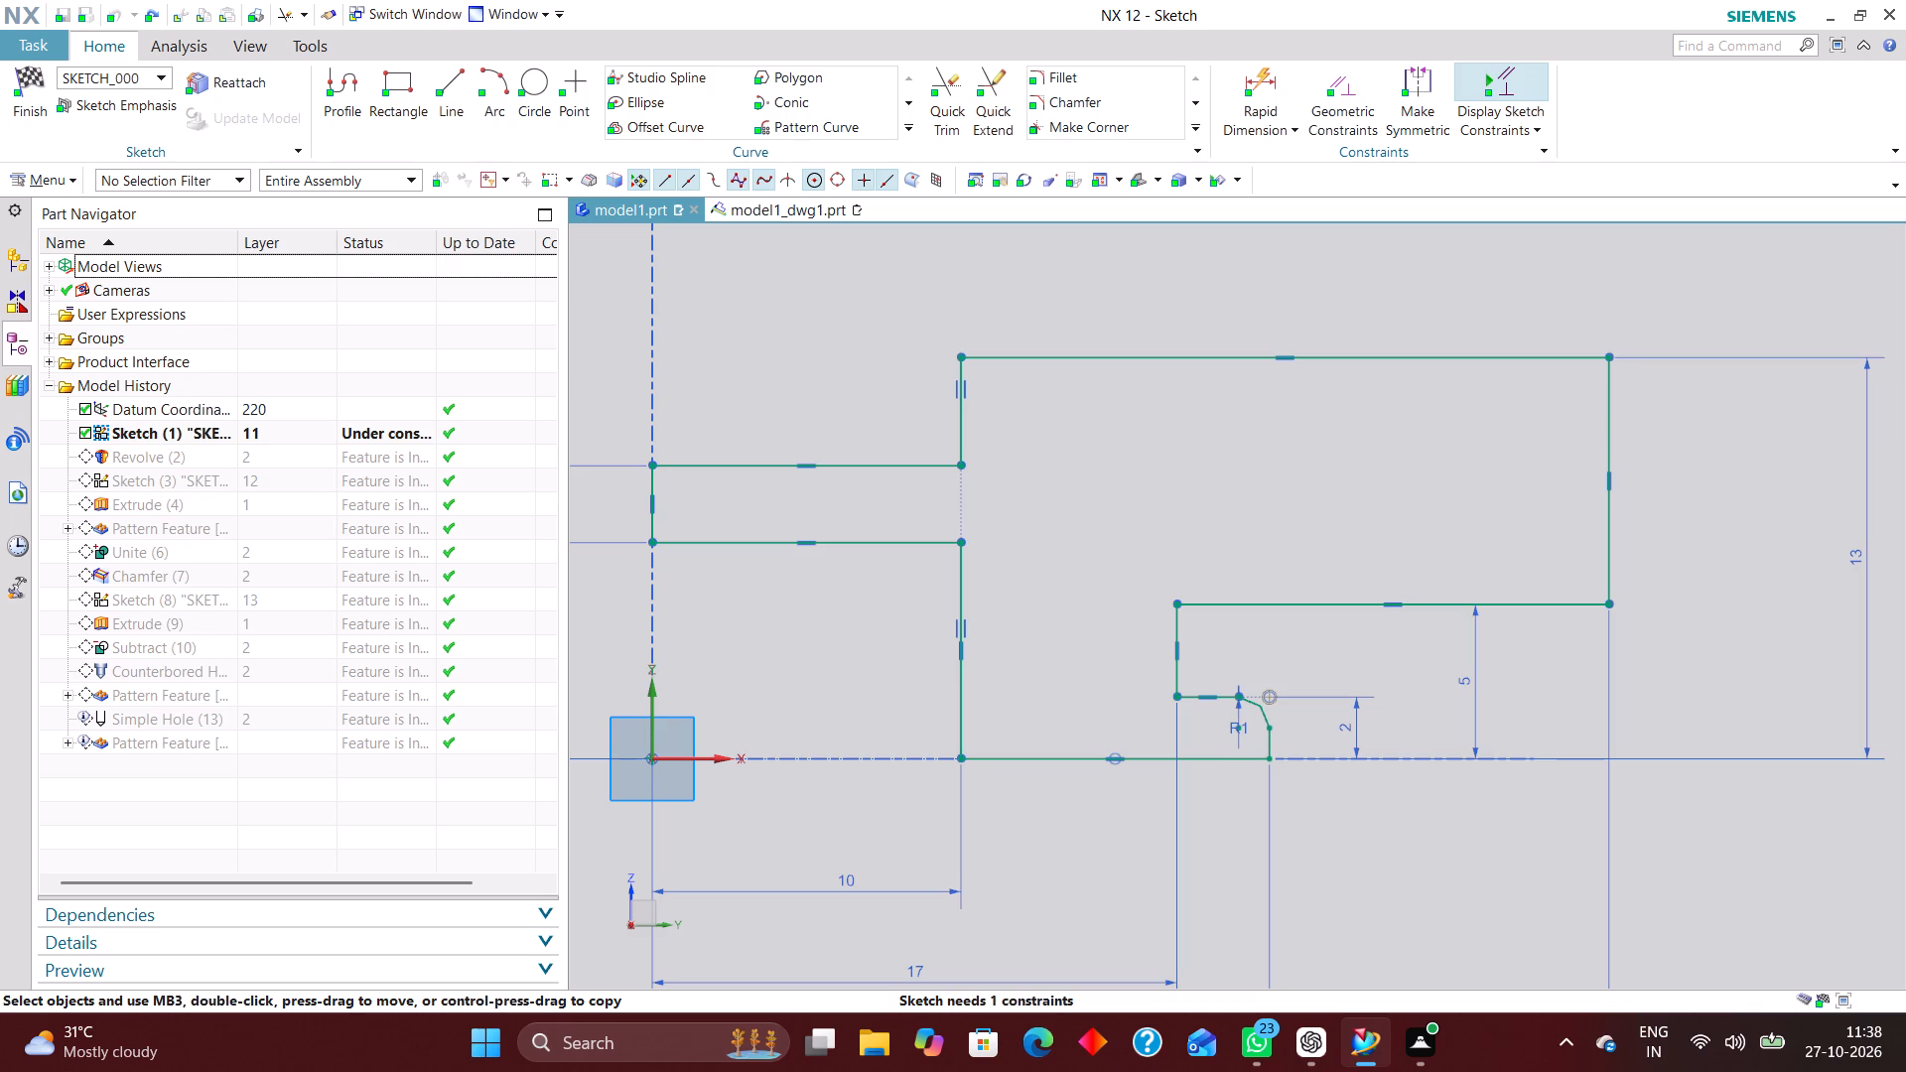
{"action": "scroll", "coordinate": [984, 605], "scroll_direction": "down", "scroll_amount": 4}
{"action": "scroll", "coordinate": [990, 613], "scroll_direction": "up", "scroll_amount": 1}
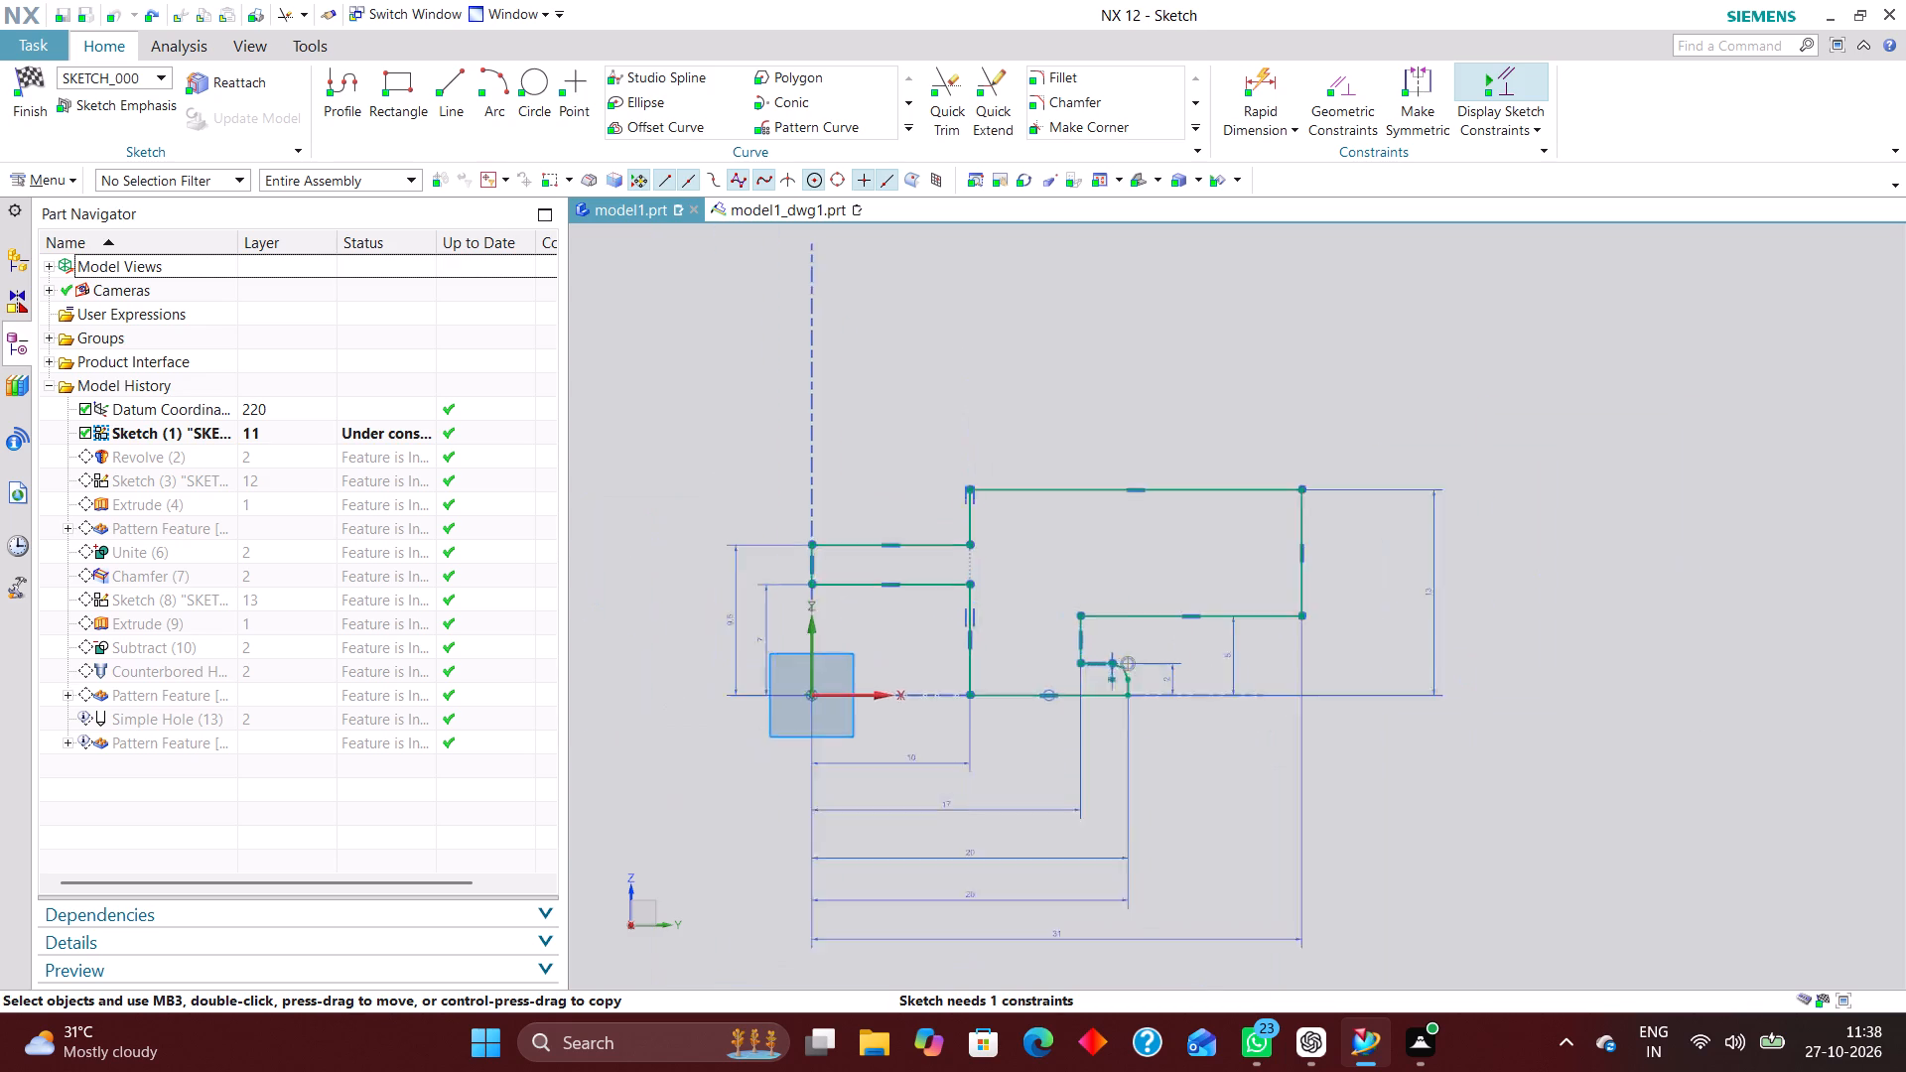
{"action": "scroll", "coordinate": [990, 613], "scroll_direction": "up", "scroll_amount": 3}
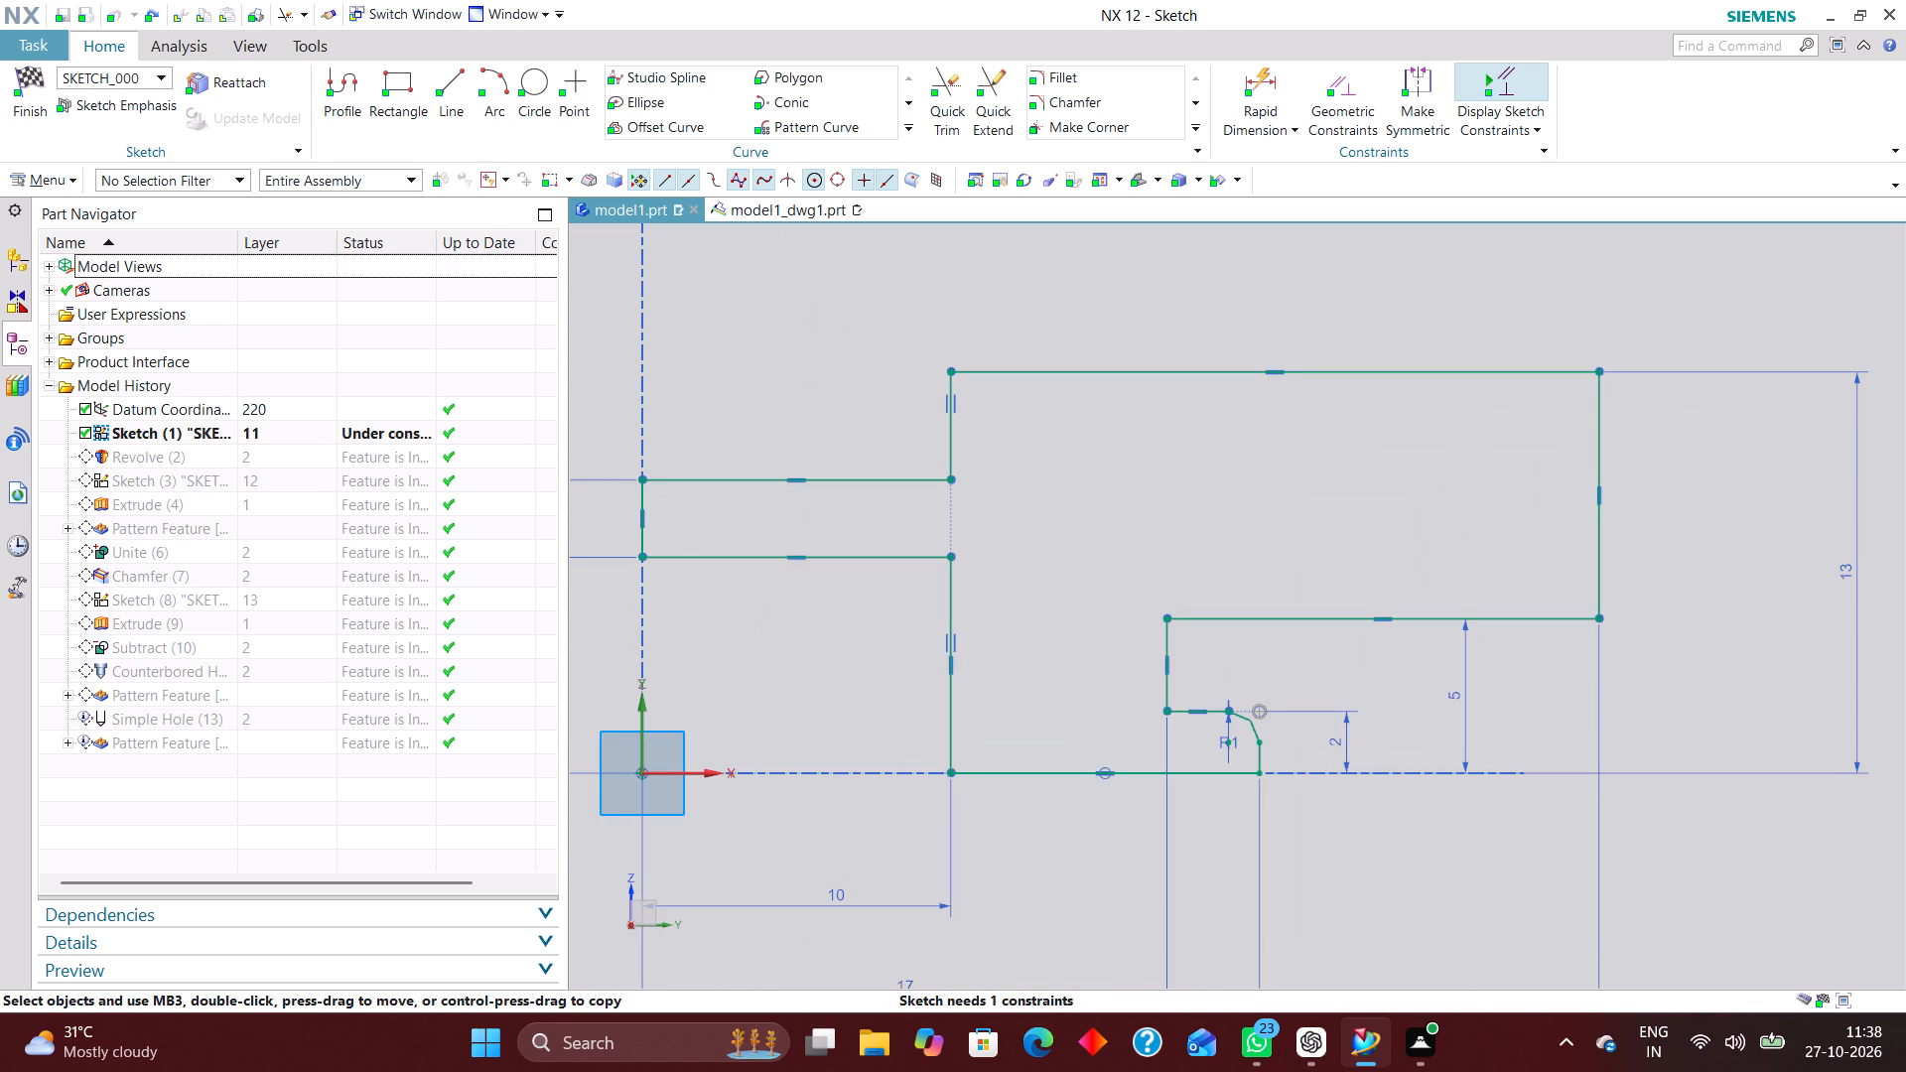
{"action": "scroll", "coordinate": [969, 534], "scroll_direction": "up", "scroll_amount": 2}
{"action": "scroll", "coordinate": [956, 512], "scroll_direction": "down", "scroll_amount": 3}
{"action": "scroll", "coordinate": [963, 538], "scroll_direction": "up", "scroll_amount": 3}
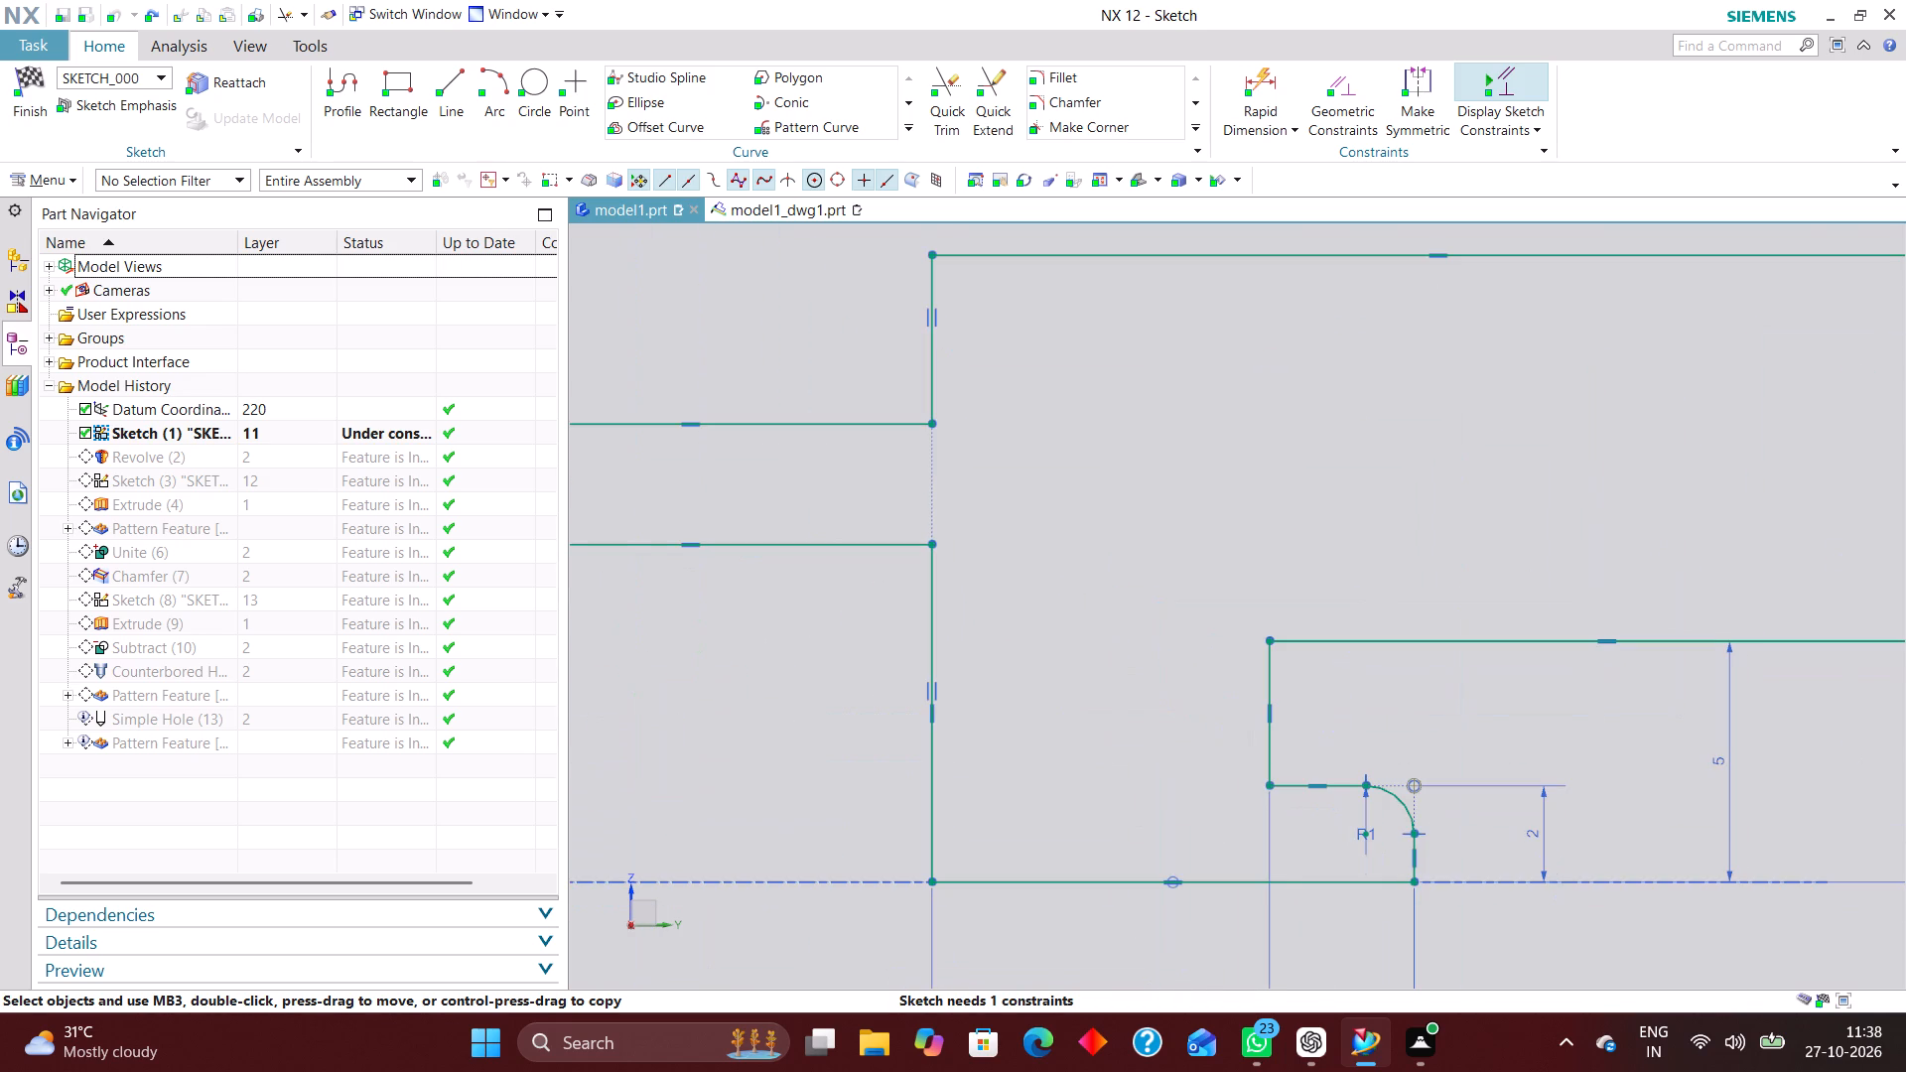
{"action": "left_click", "coordinate": [458, 83]}
{"action": "left_click", "coordinate": [936, 426]}
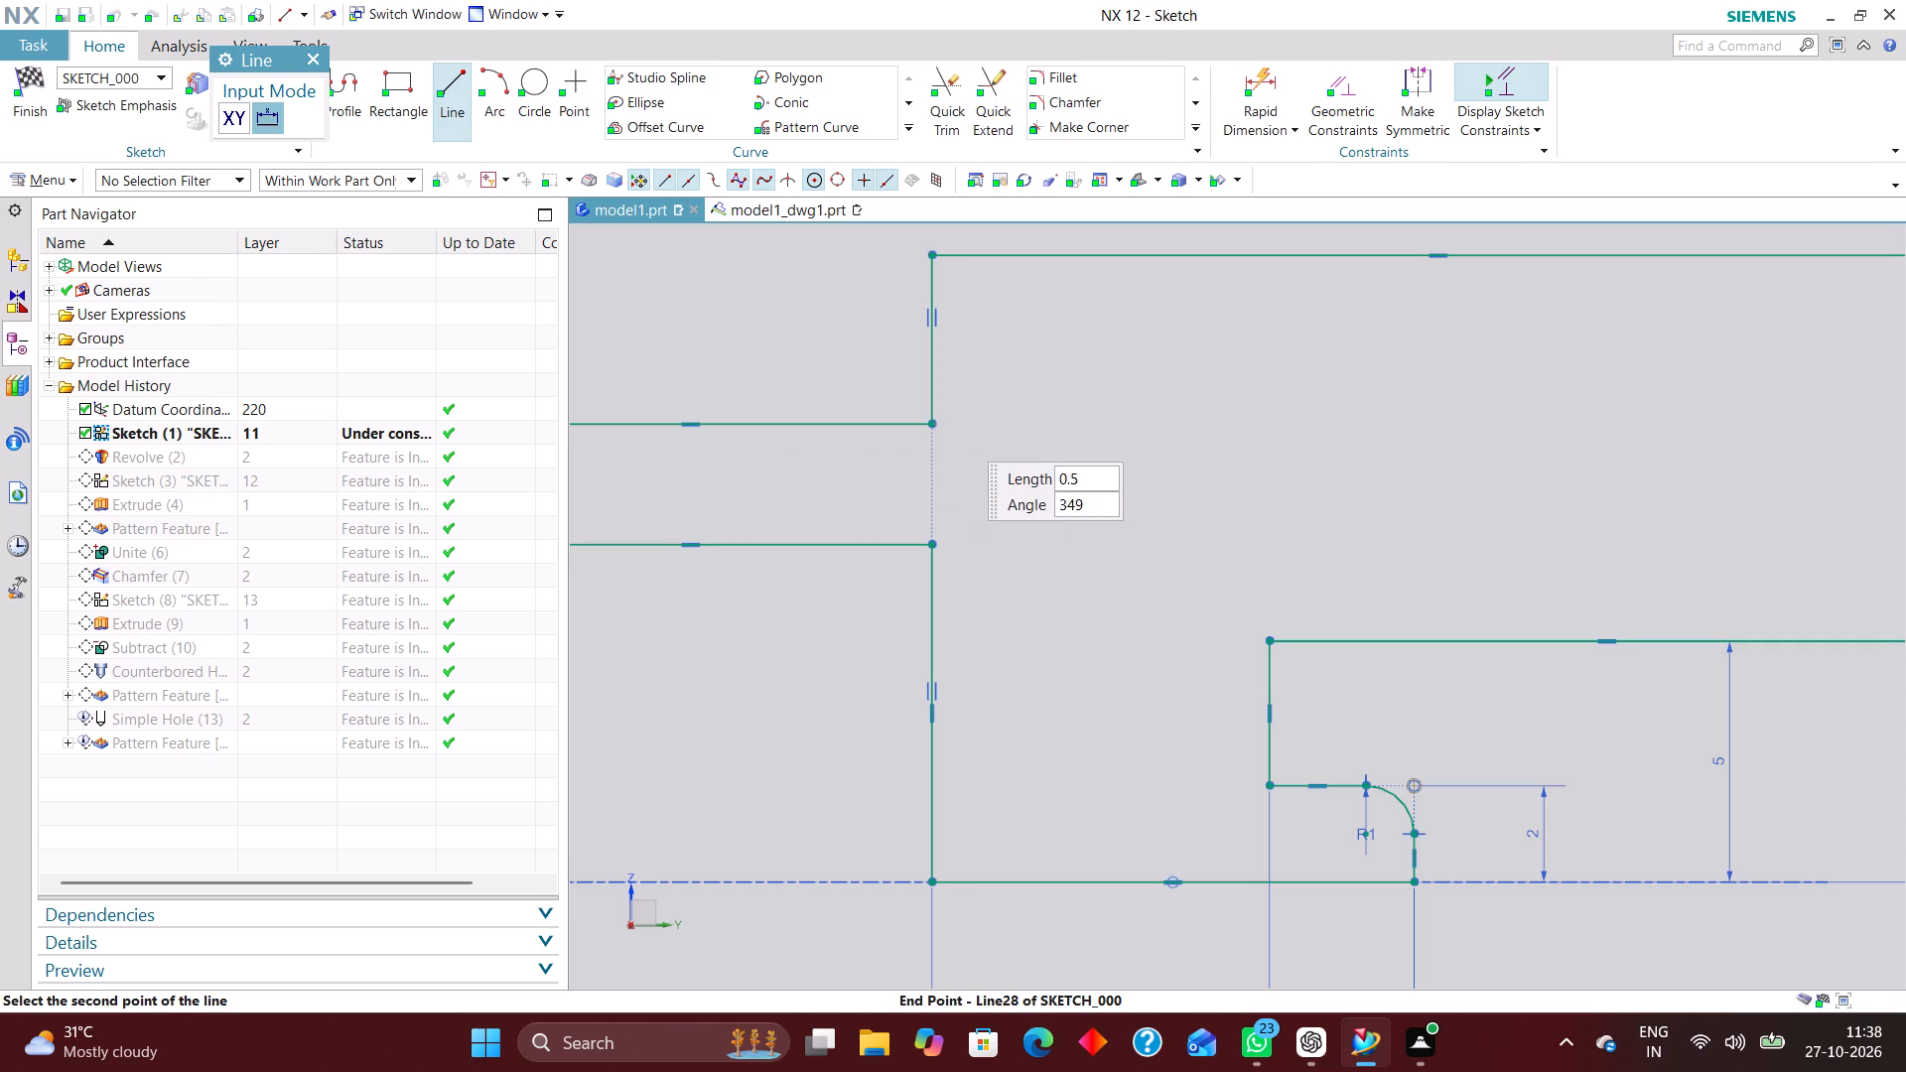
{"action": "left_click", "coordinate": [1100, 427]}
{"action": "left_click", "coordinate": [934, 545]}
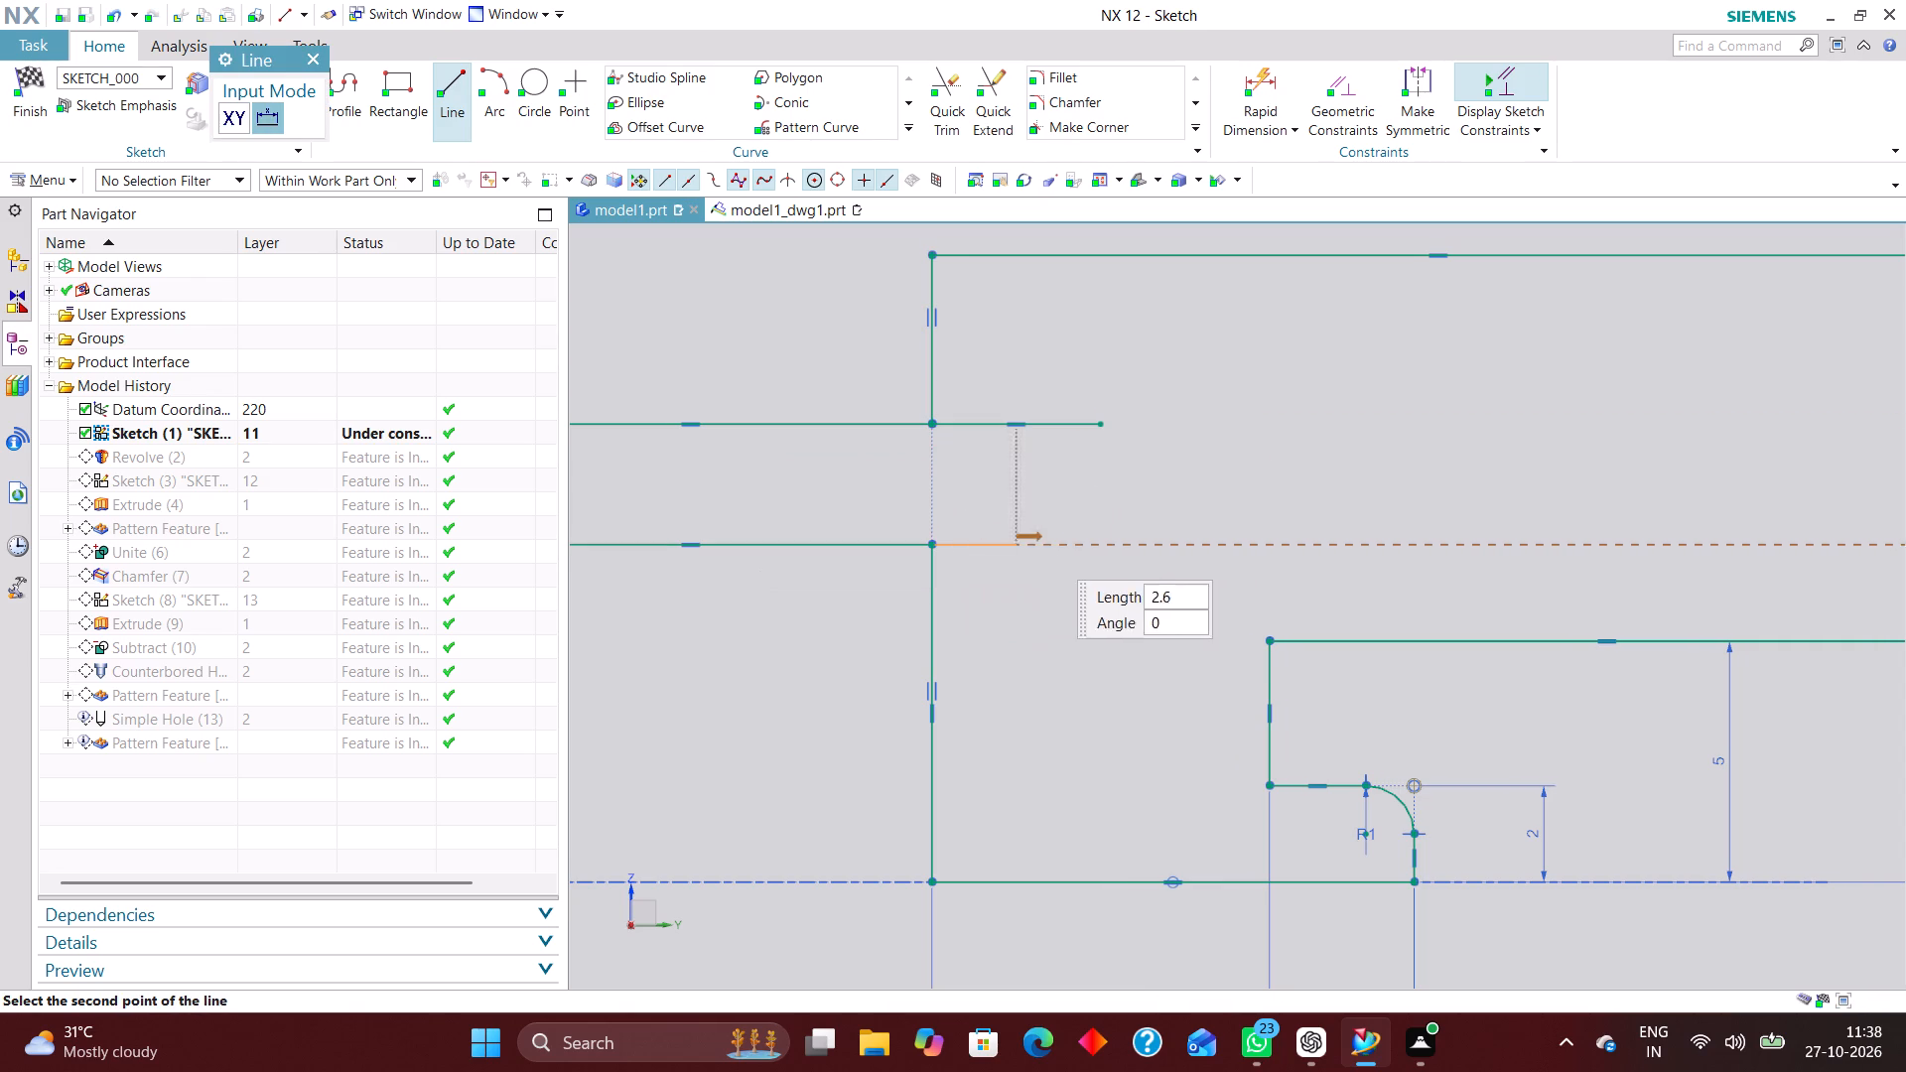
{"action": "left_click", "coordinate": [1101, 546]}
{"action": "left_click", "coordinate": [1102, 419]}
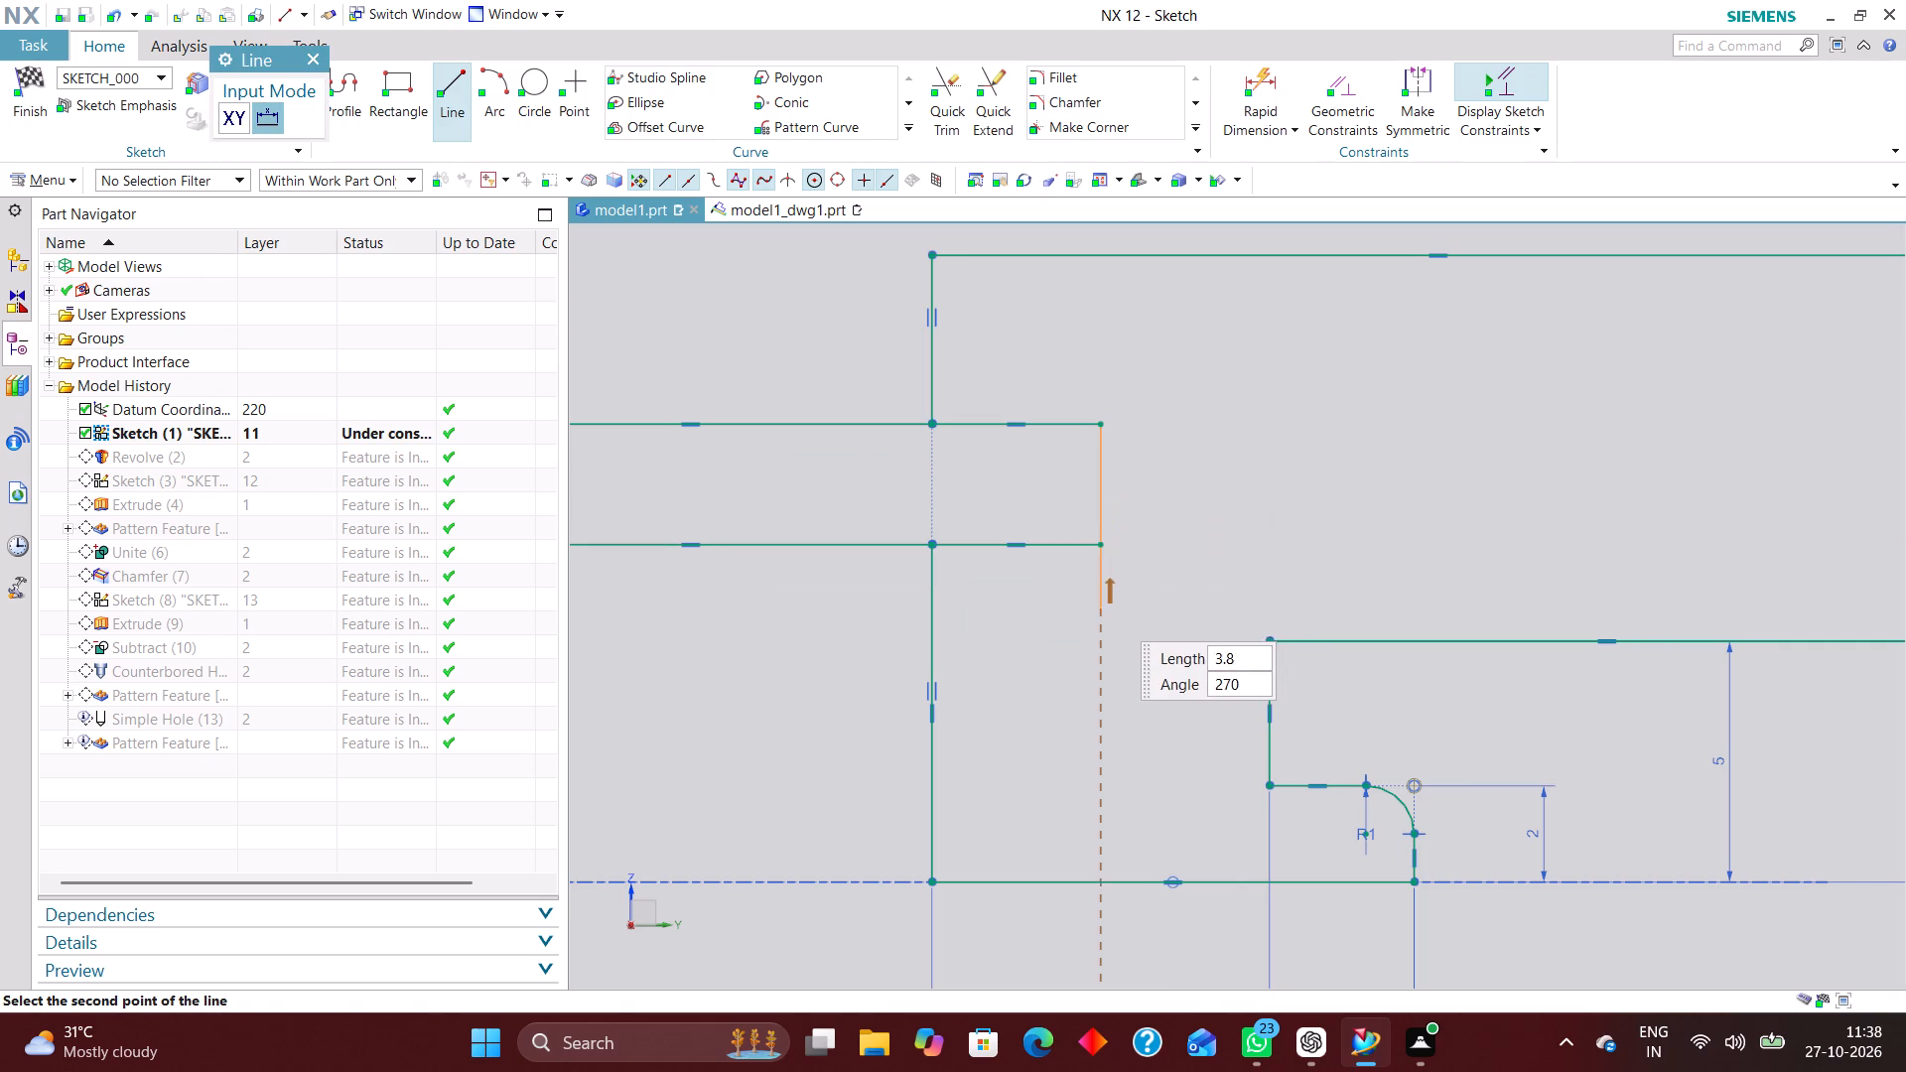
{"action": "left_click", "coordinate": [1108, 608]}
Trim the new vertical line's excess below the groove's lower horizontal line.
{"action": "left_click", "coordinate": [953, 100]}
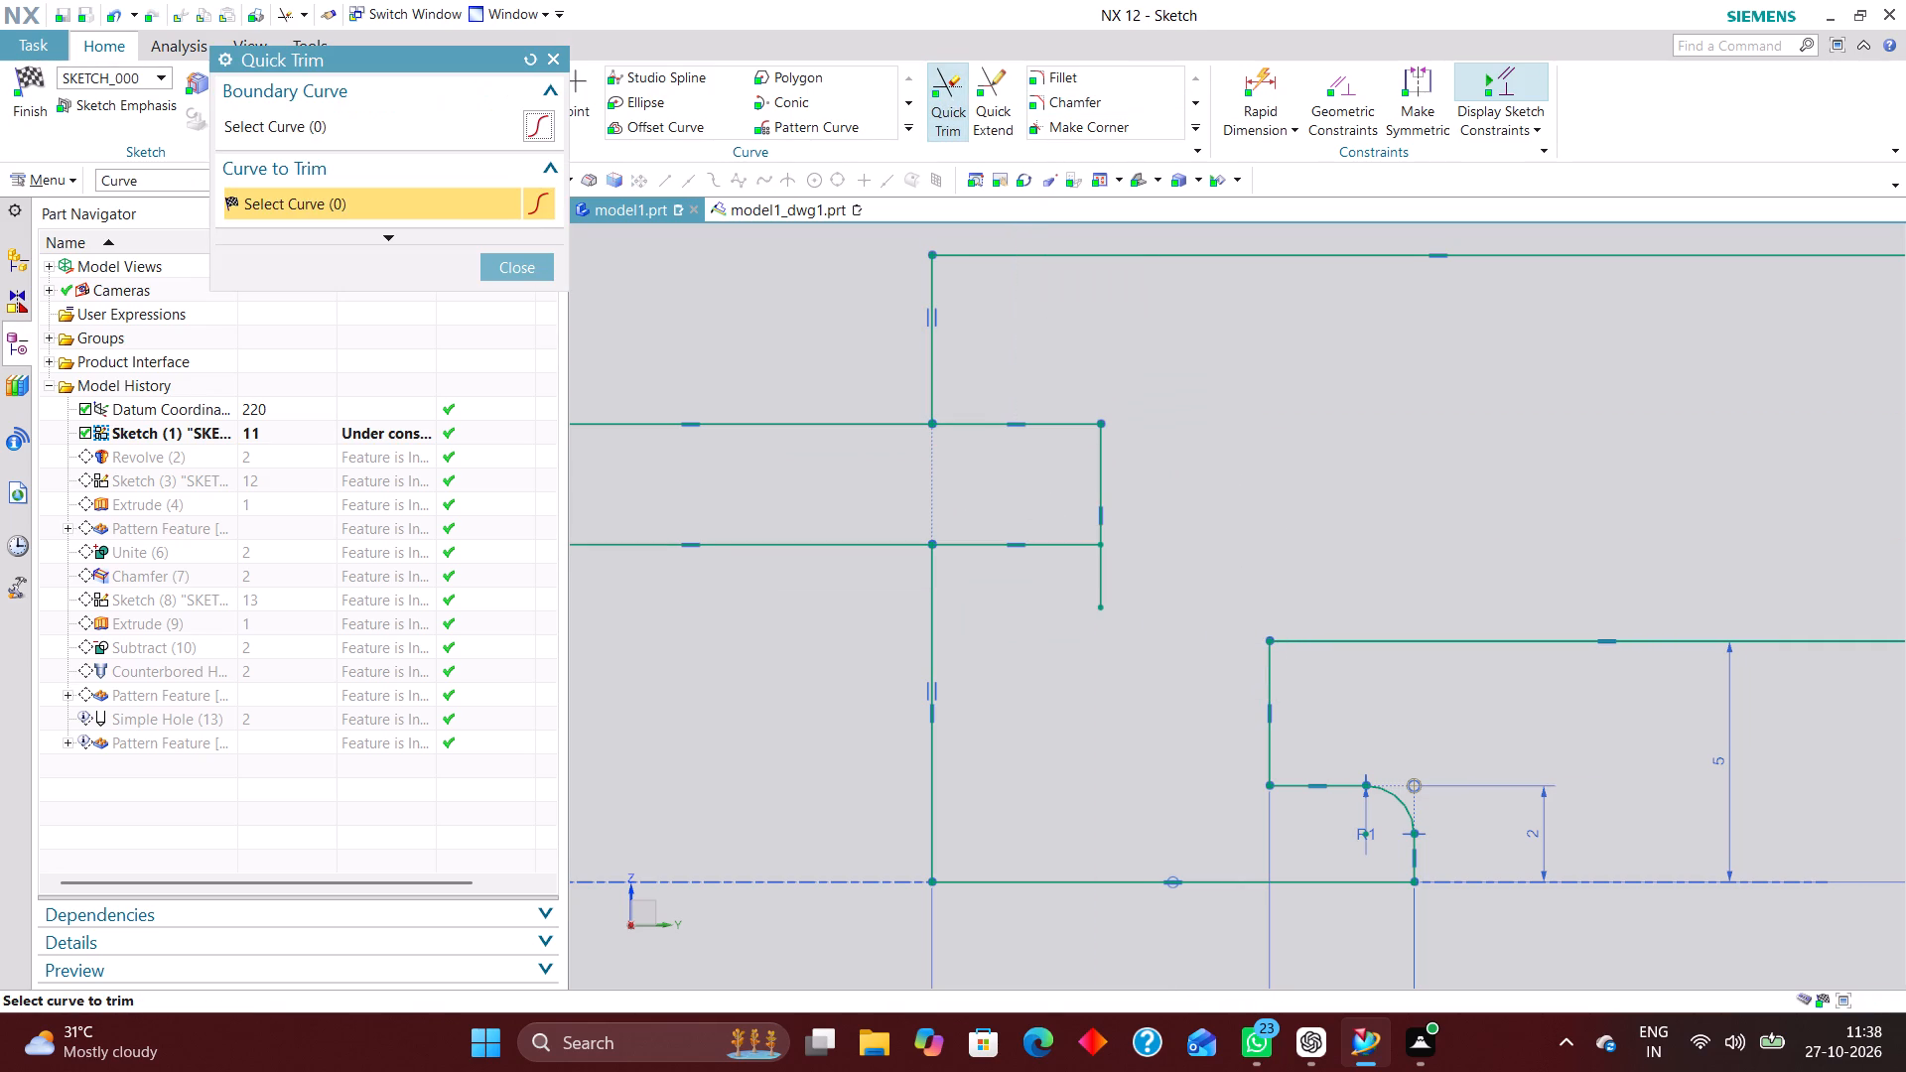
{"action": "left_click", "coordinate": [1104, 595]}
{"action": "scroll", "coordinate": [1124, 564], "scroll_direction": "down", "scroll_amount": 3}
{"action": "scroll", "coordinate": [1072, 541], "scroll_direction": "up", "scroll_amount": 3}
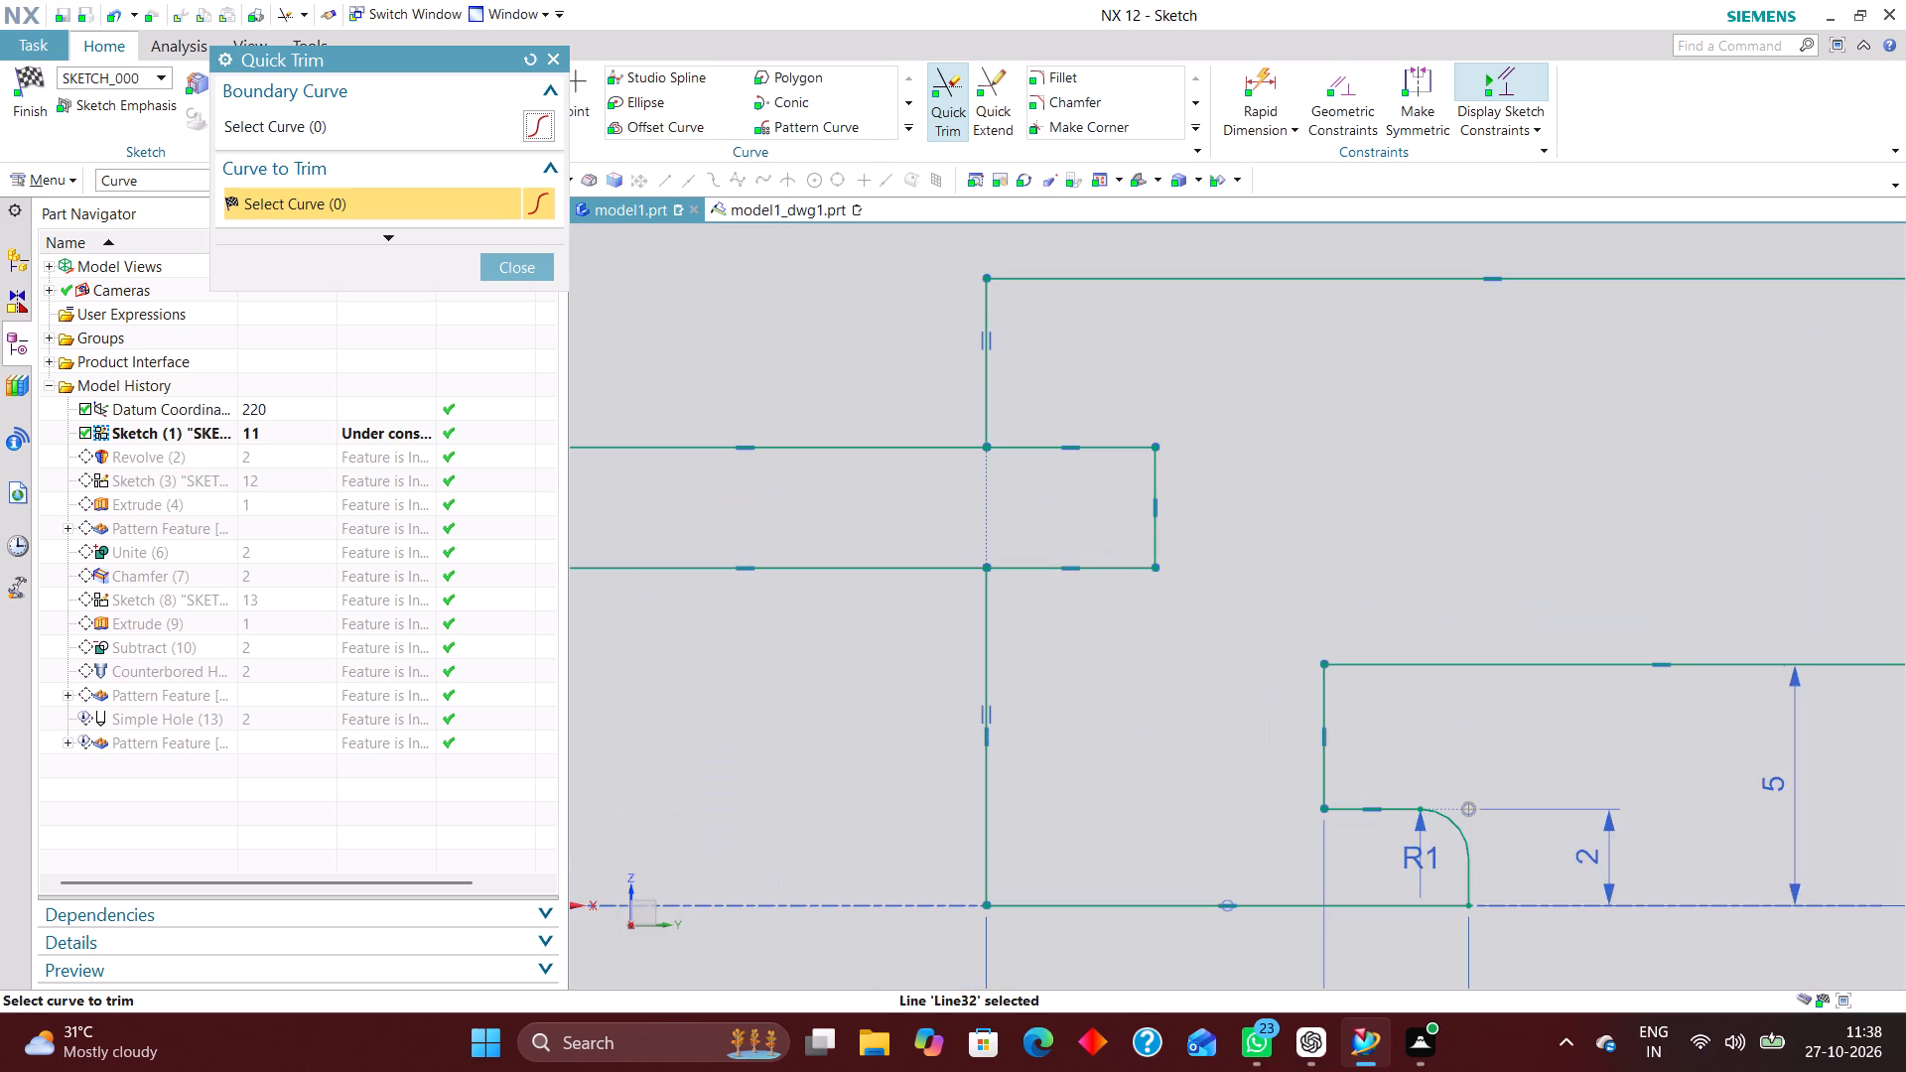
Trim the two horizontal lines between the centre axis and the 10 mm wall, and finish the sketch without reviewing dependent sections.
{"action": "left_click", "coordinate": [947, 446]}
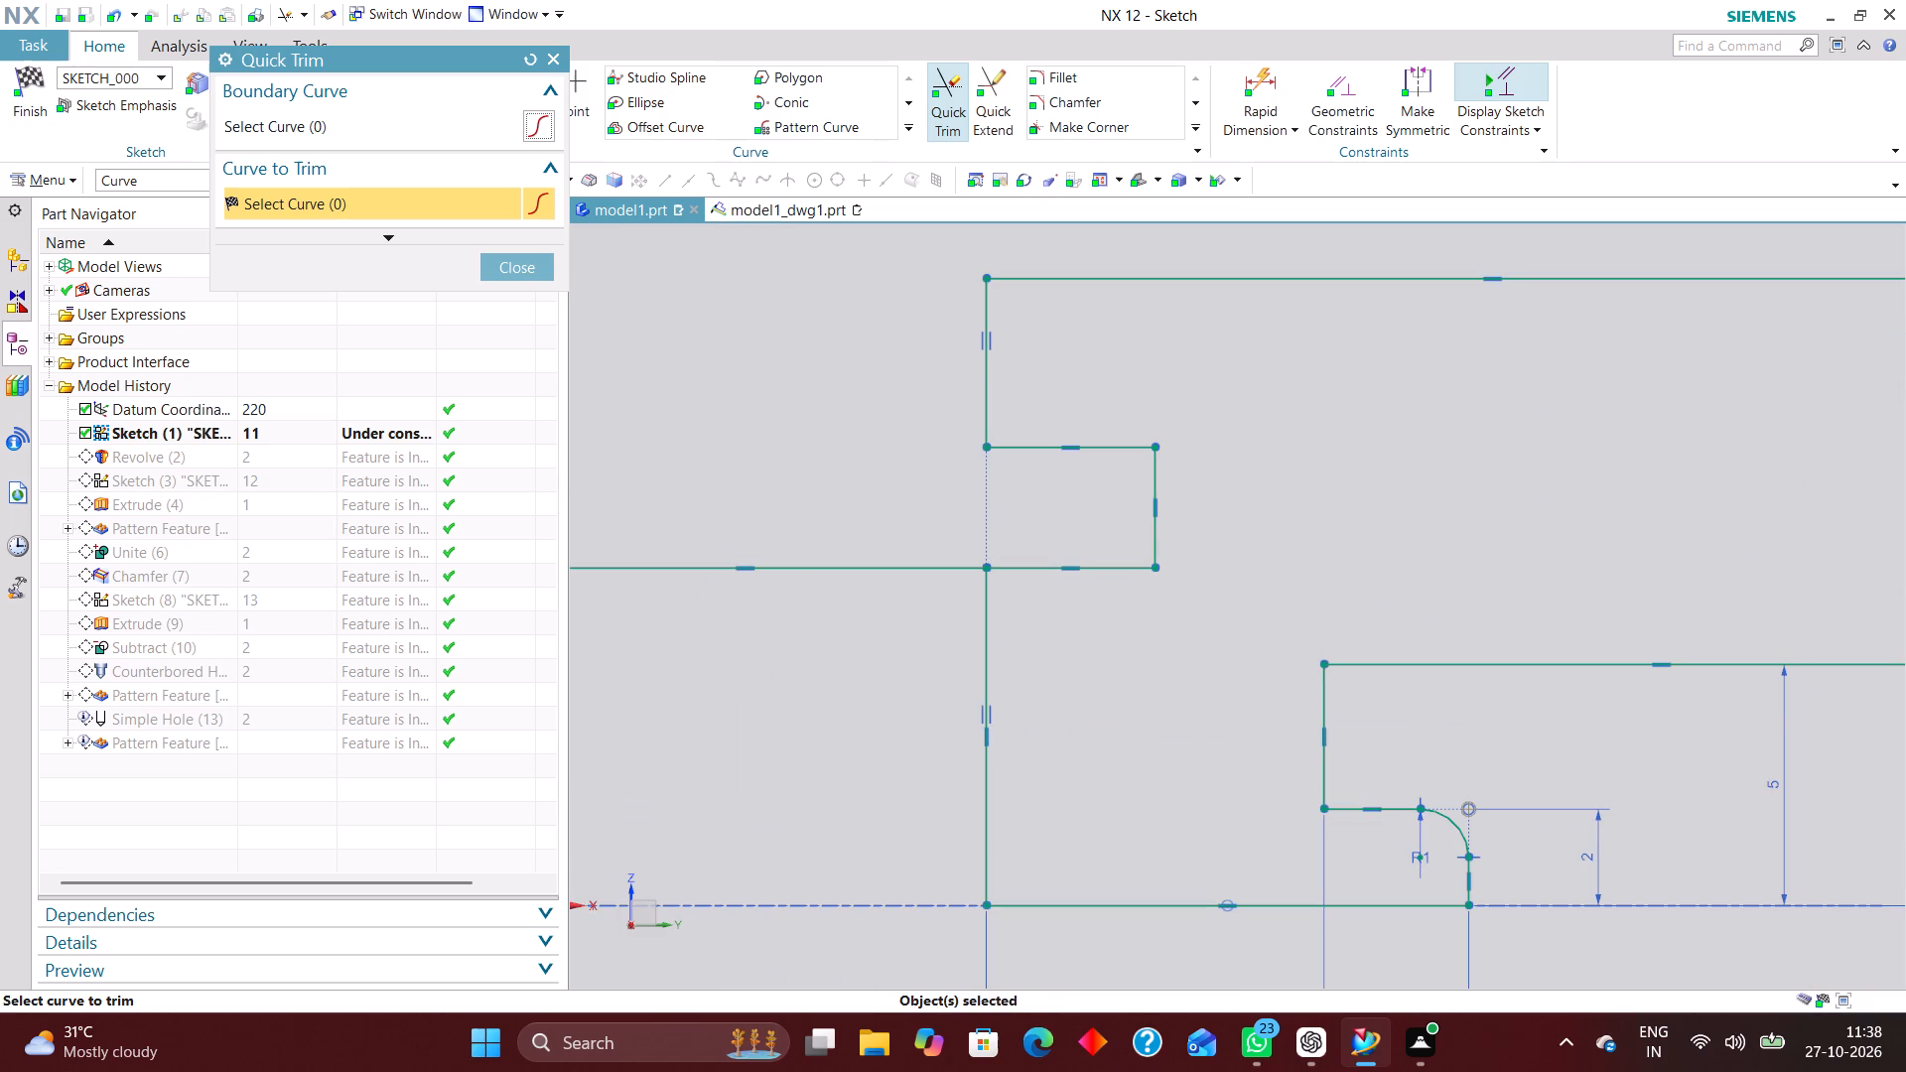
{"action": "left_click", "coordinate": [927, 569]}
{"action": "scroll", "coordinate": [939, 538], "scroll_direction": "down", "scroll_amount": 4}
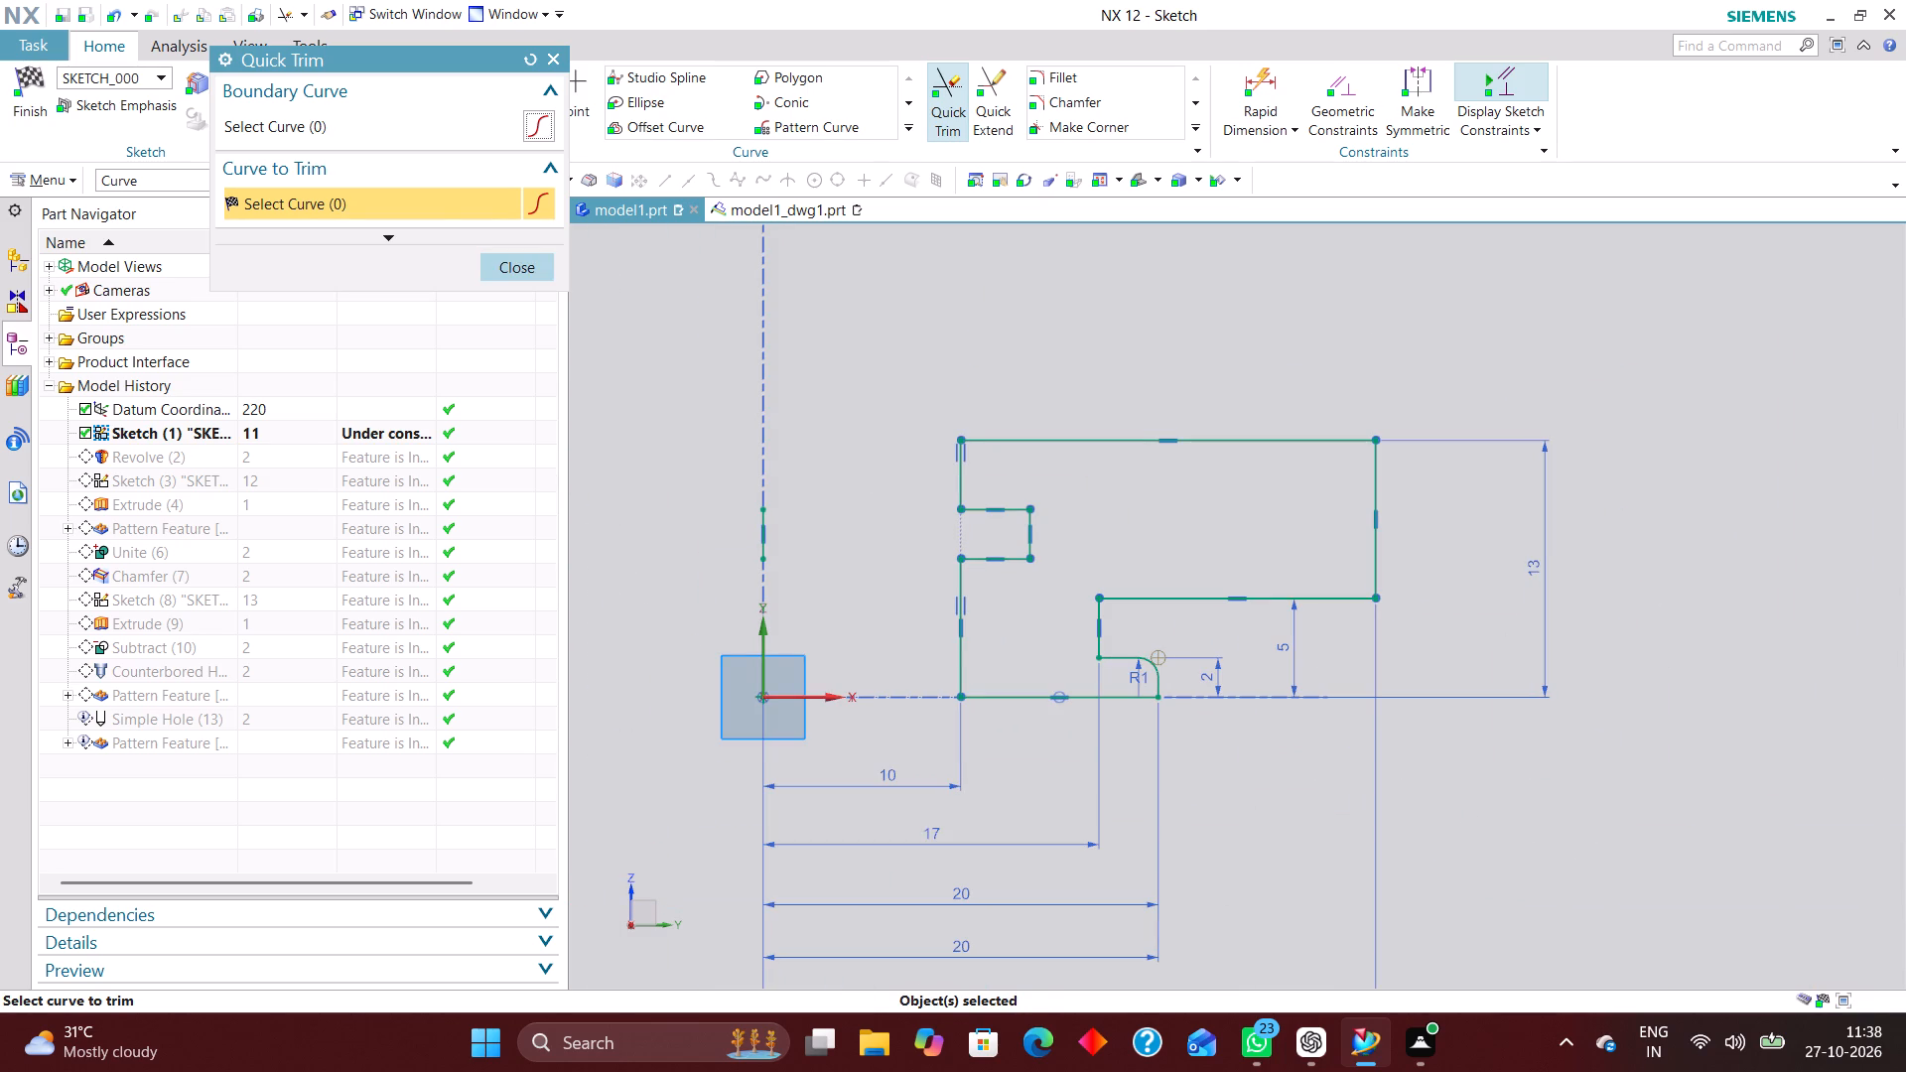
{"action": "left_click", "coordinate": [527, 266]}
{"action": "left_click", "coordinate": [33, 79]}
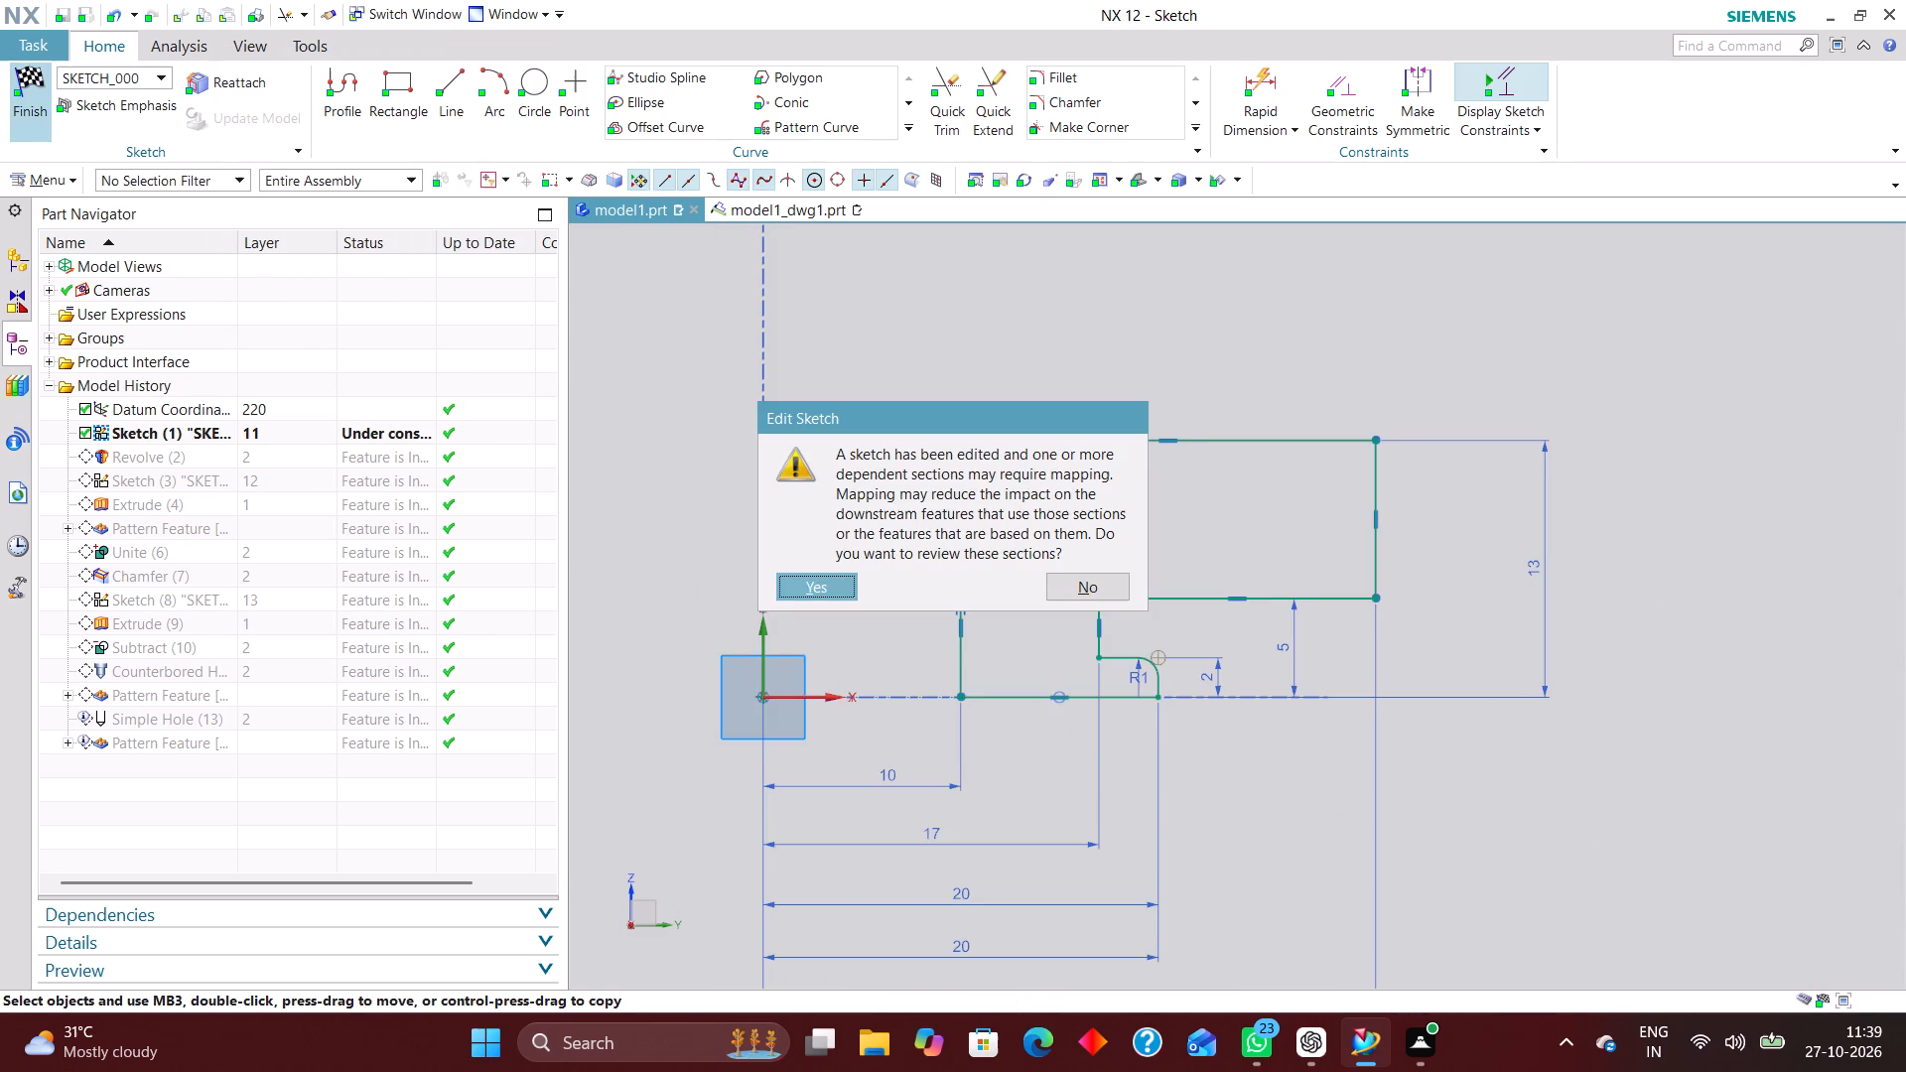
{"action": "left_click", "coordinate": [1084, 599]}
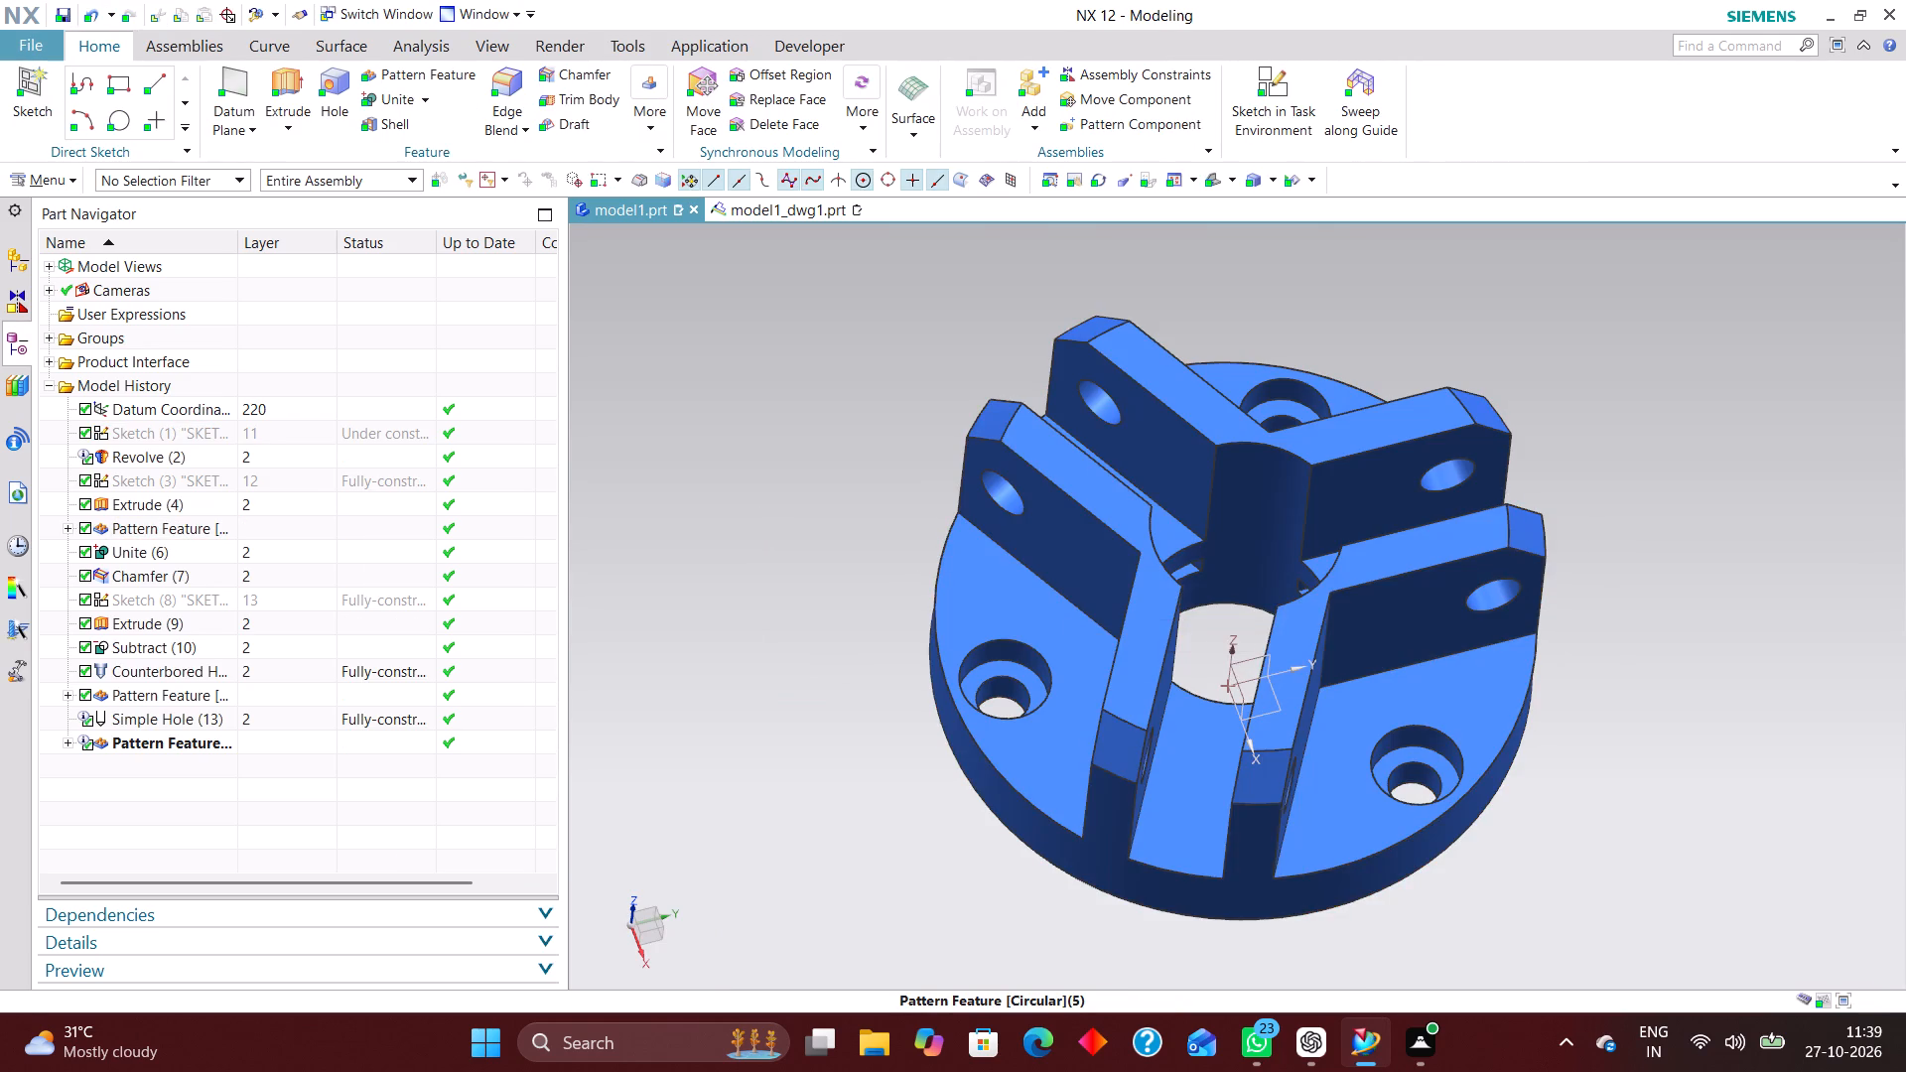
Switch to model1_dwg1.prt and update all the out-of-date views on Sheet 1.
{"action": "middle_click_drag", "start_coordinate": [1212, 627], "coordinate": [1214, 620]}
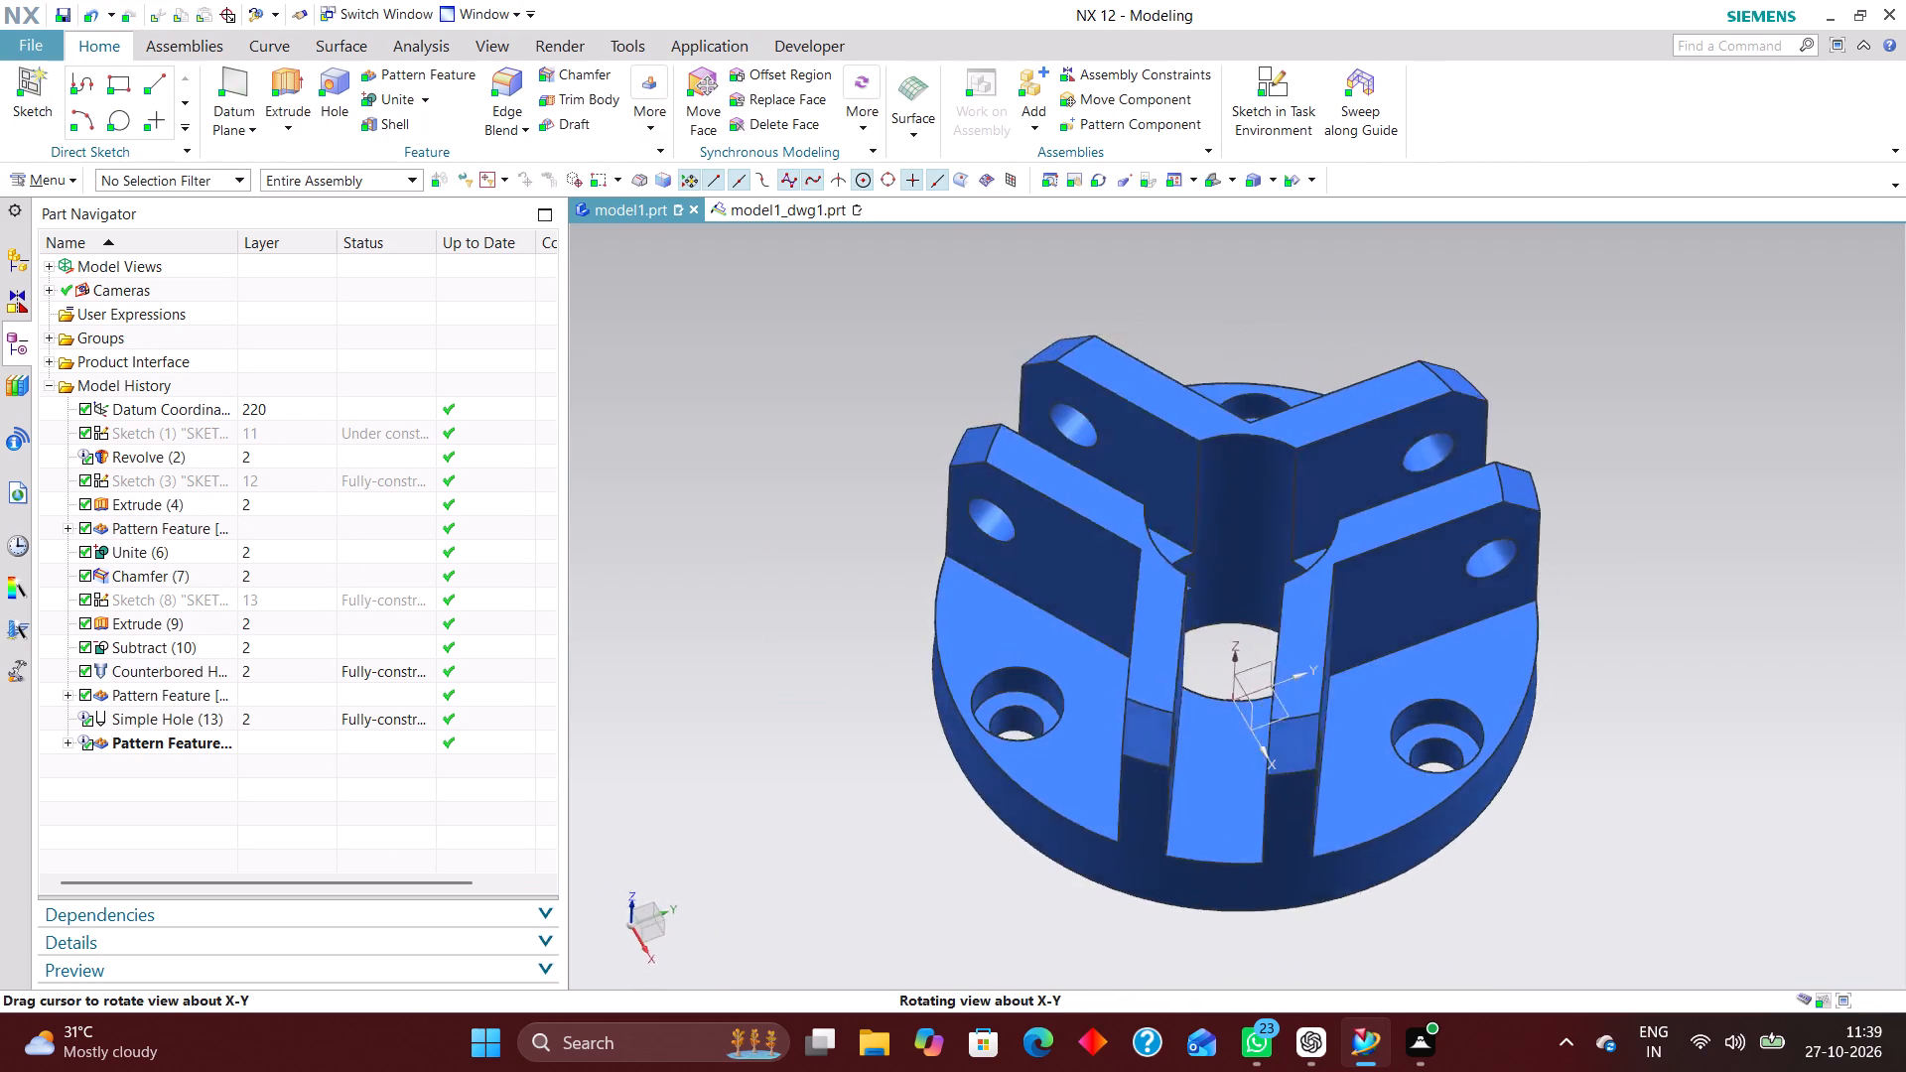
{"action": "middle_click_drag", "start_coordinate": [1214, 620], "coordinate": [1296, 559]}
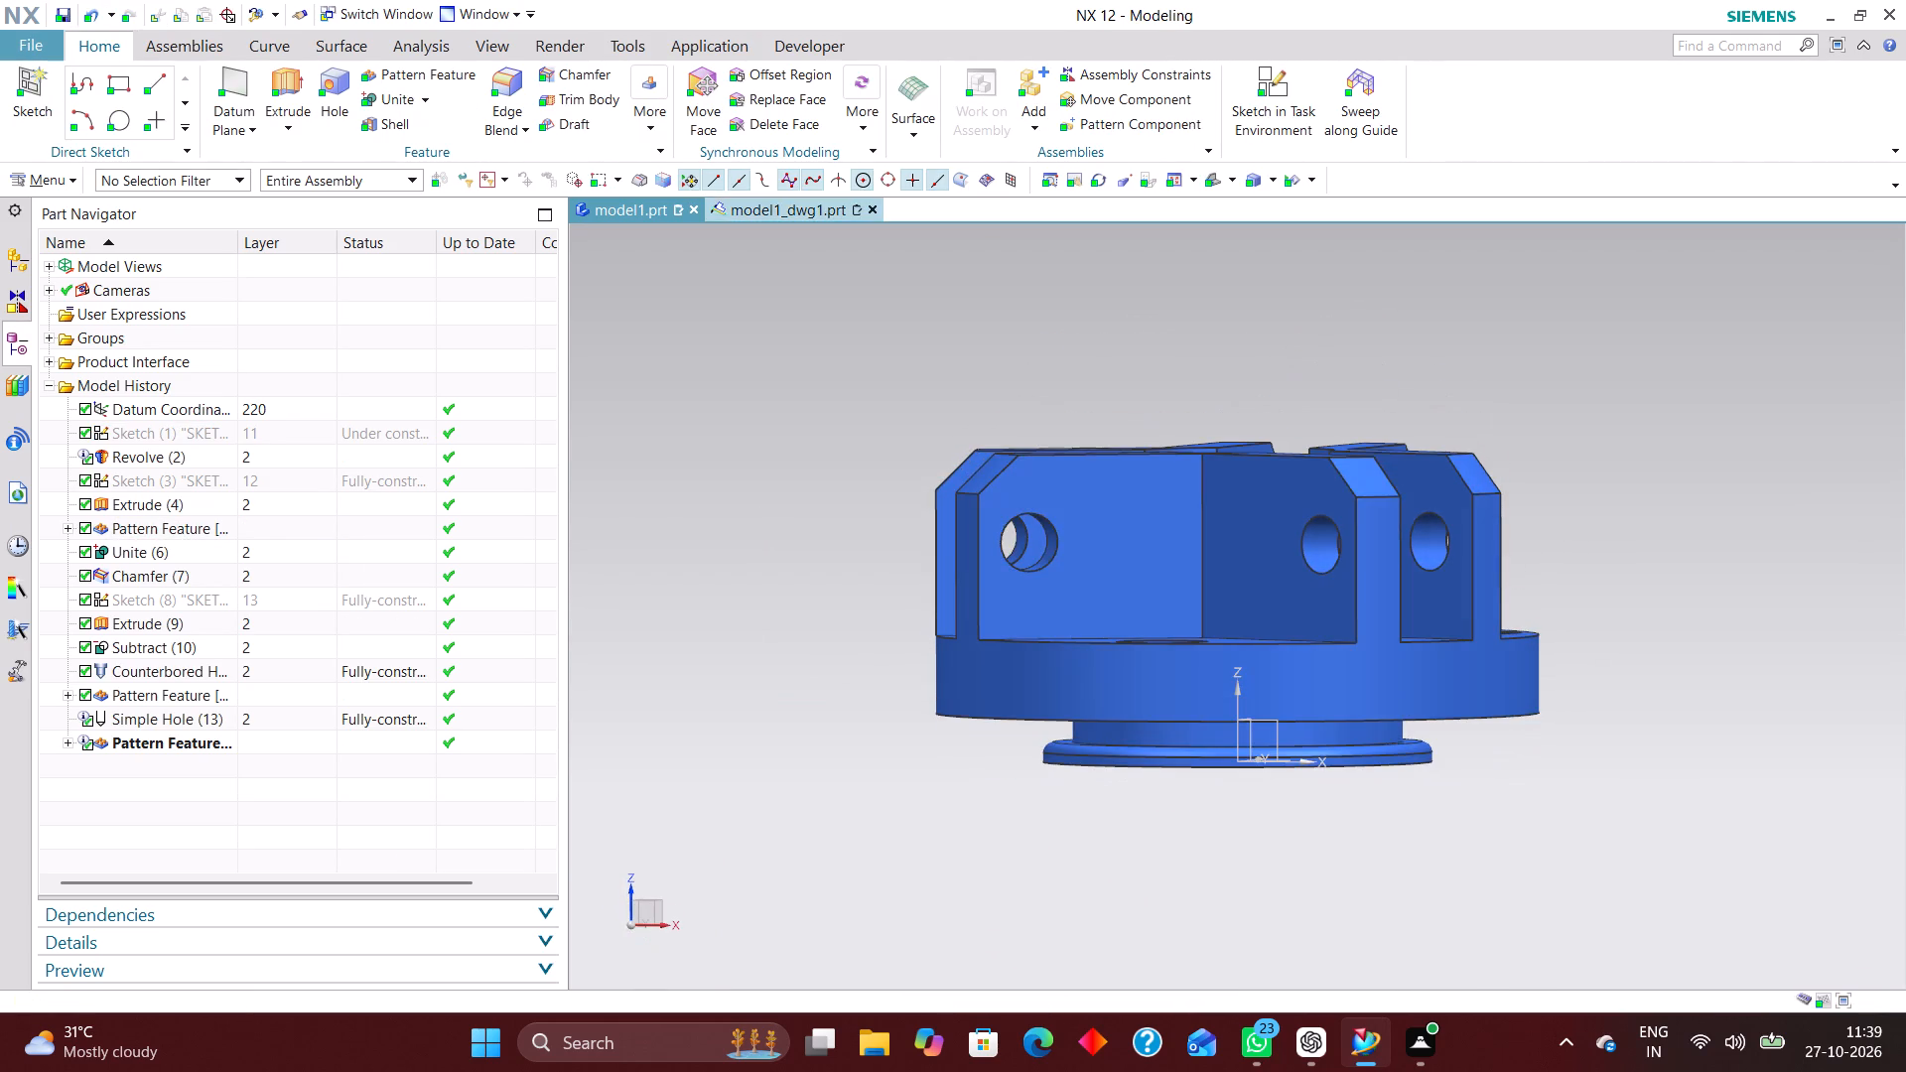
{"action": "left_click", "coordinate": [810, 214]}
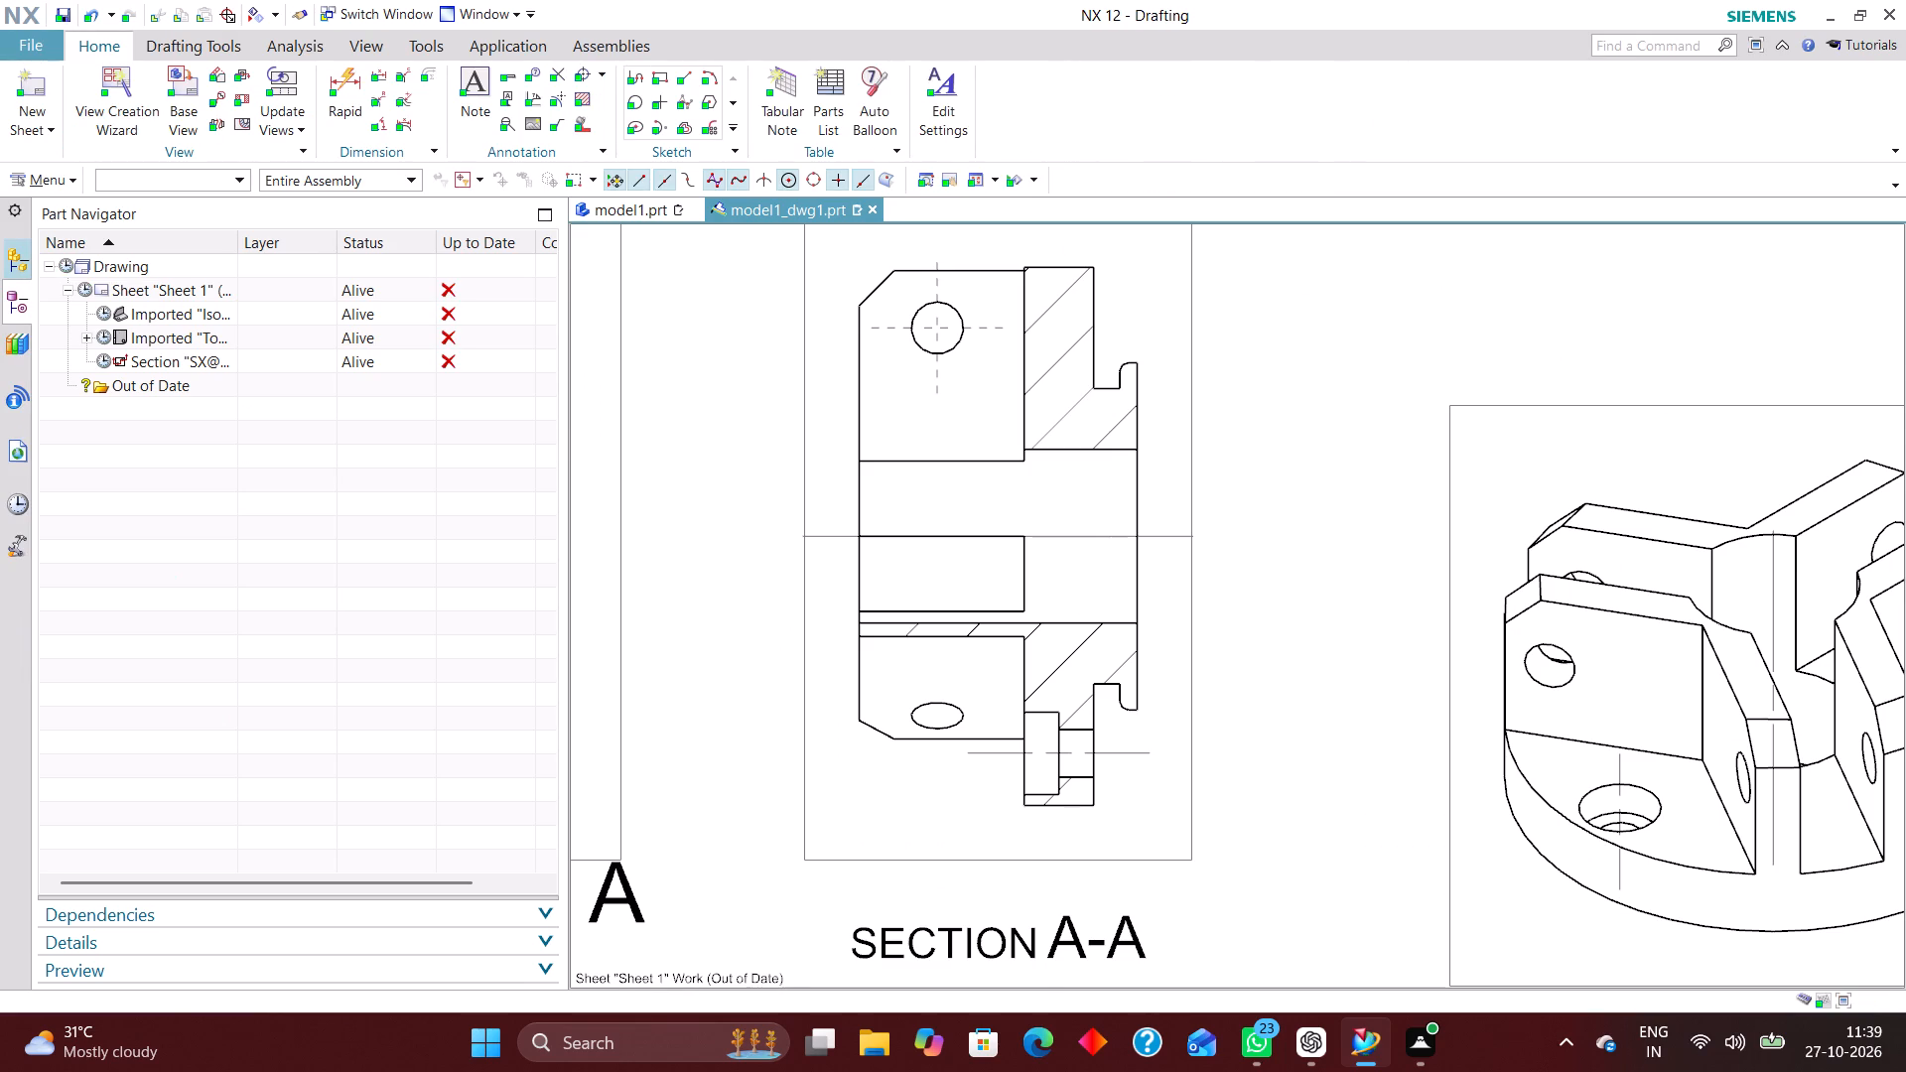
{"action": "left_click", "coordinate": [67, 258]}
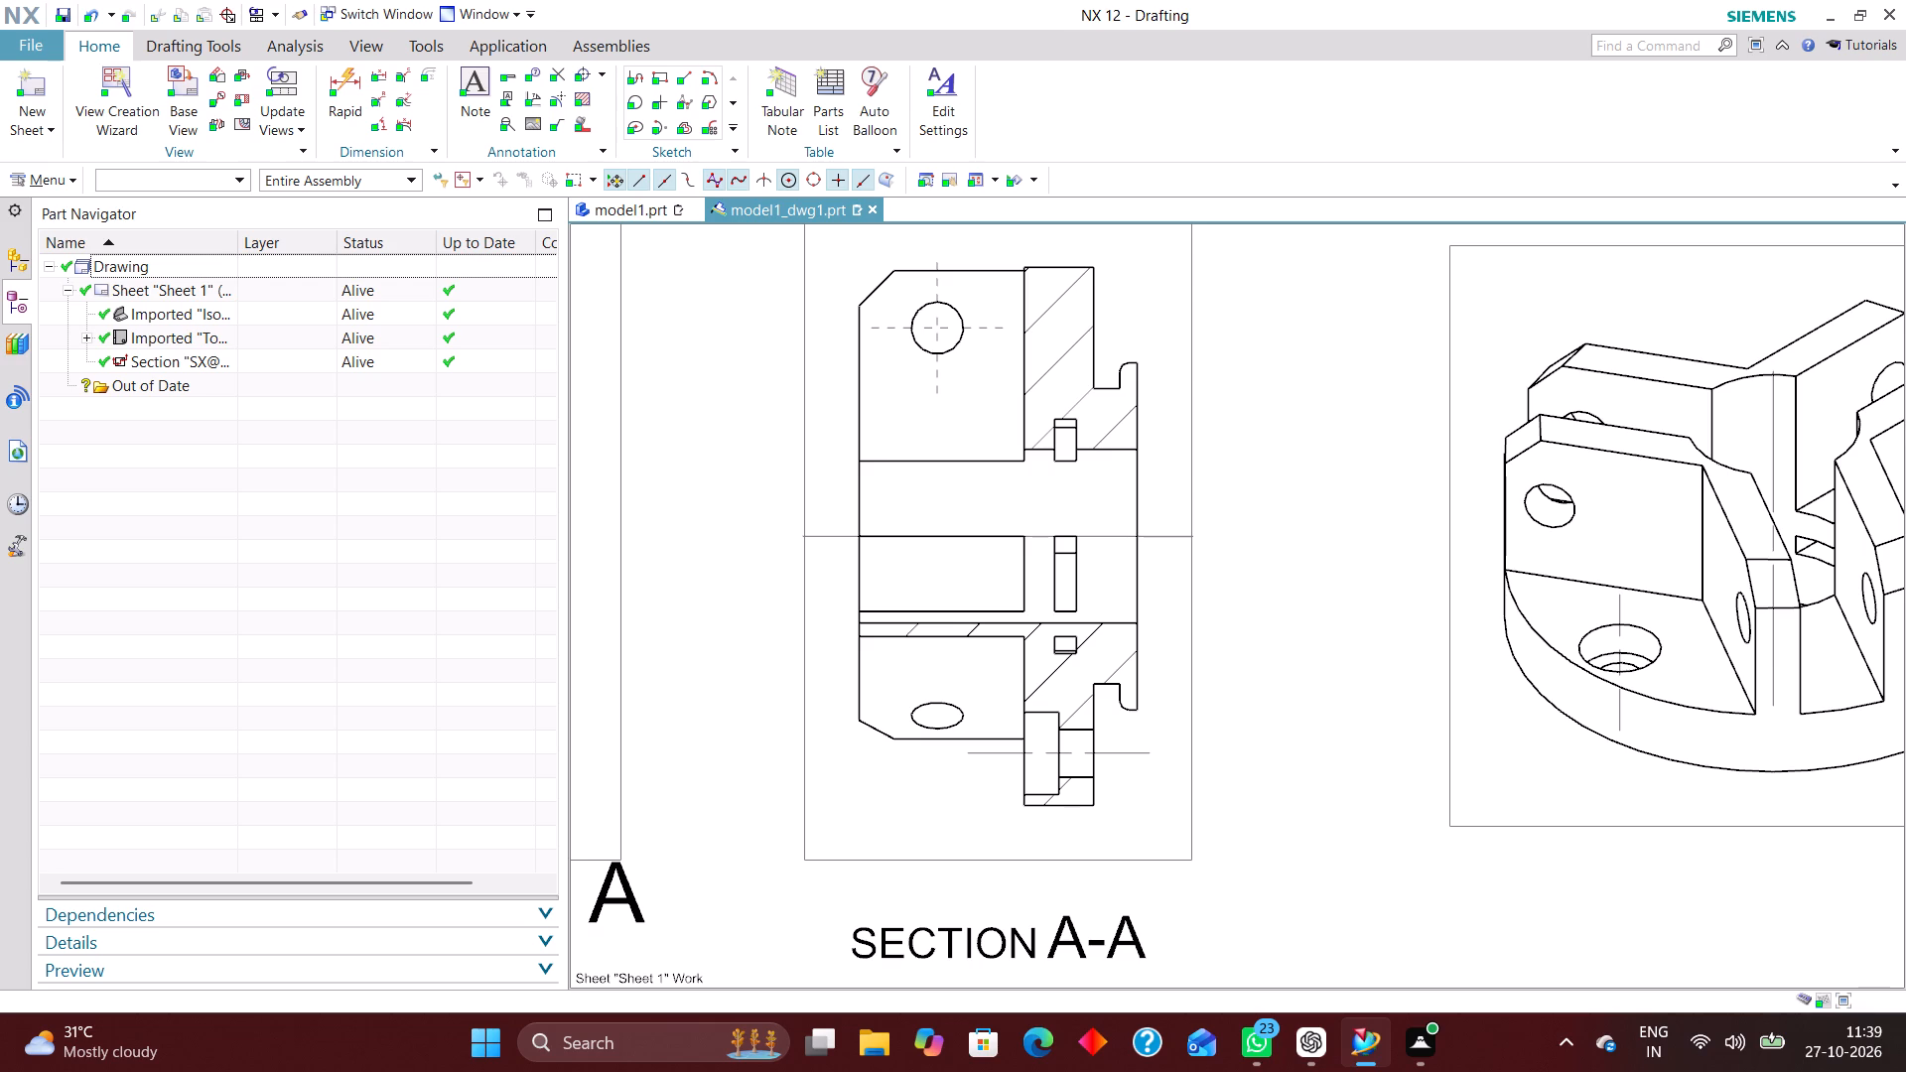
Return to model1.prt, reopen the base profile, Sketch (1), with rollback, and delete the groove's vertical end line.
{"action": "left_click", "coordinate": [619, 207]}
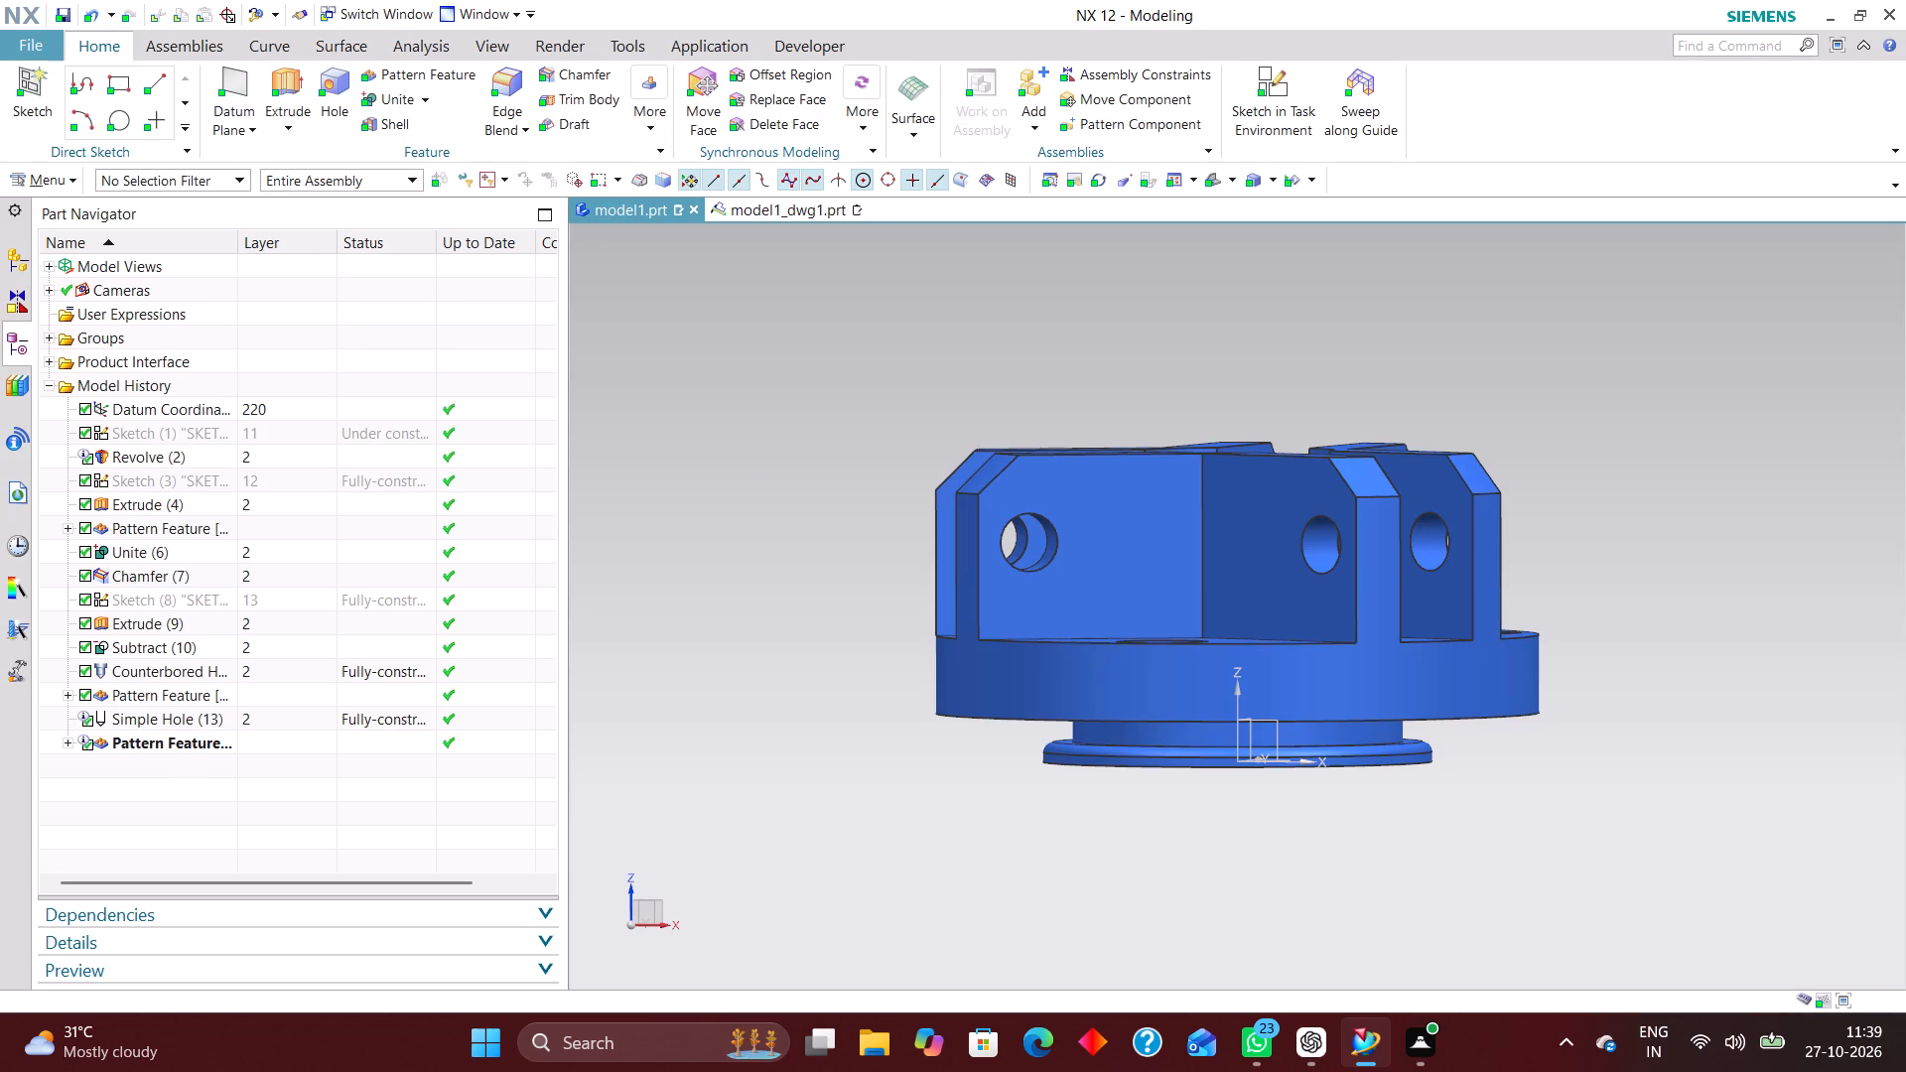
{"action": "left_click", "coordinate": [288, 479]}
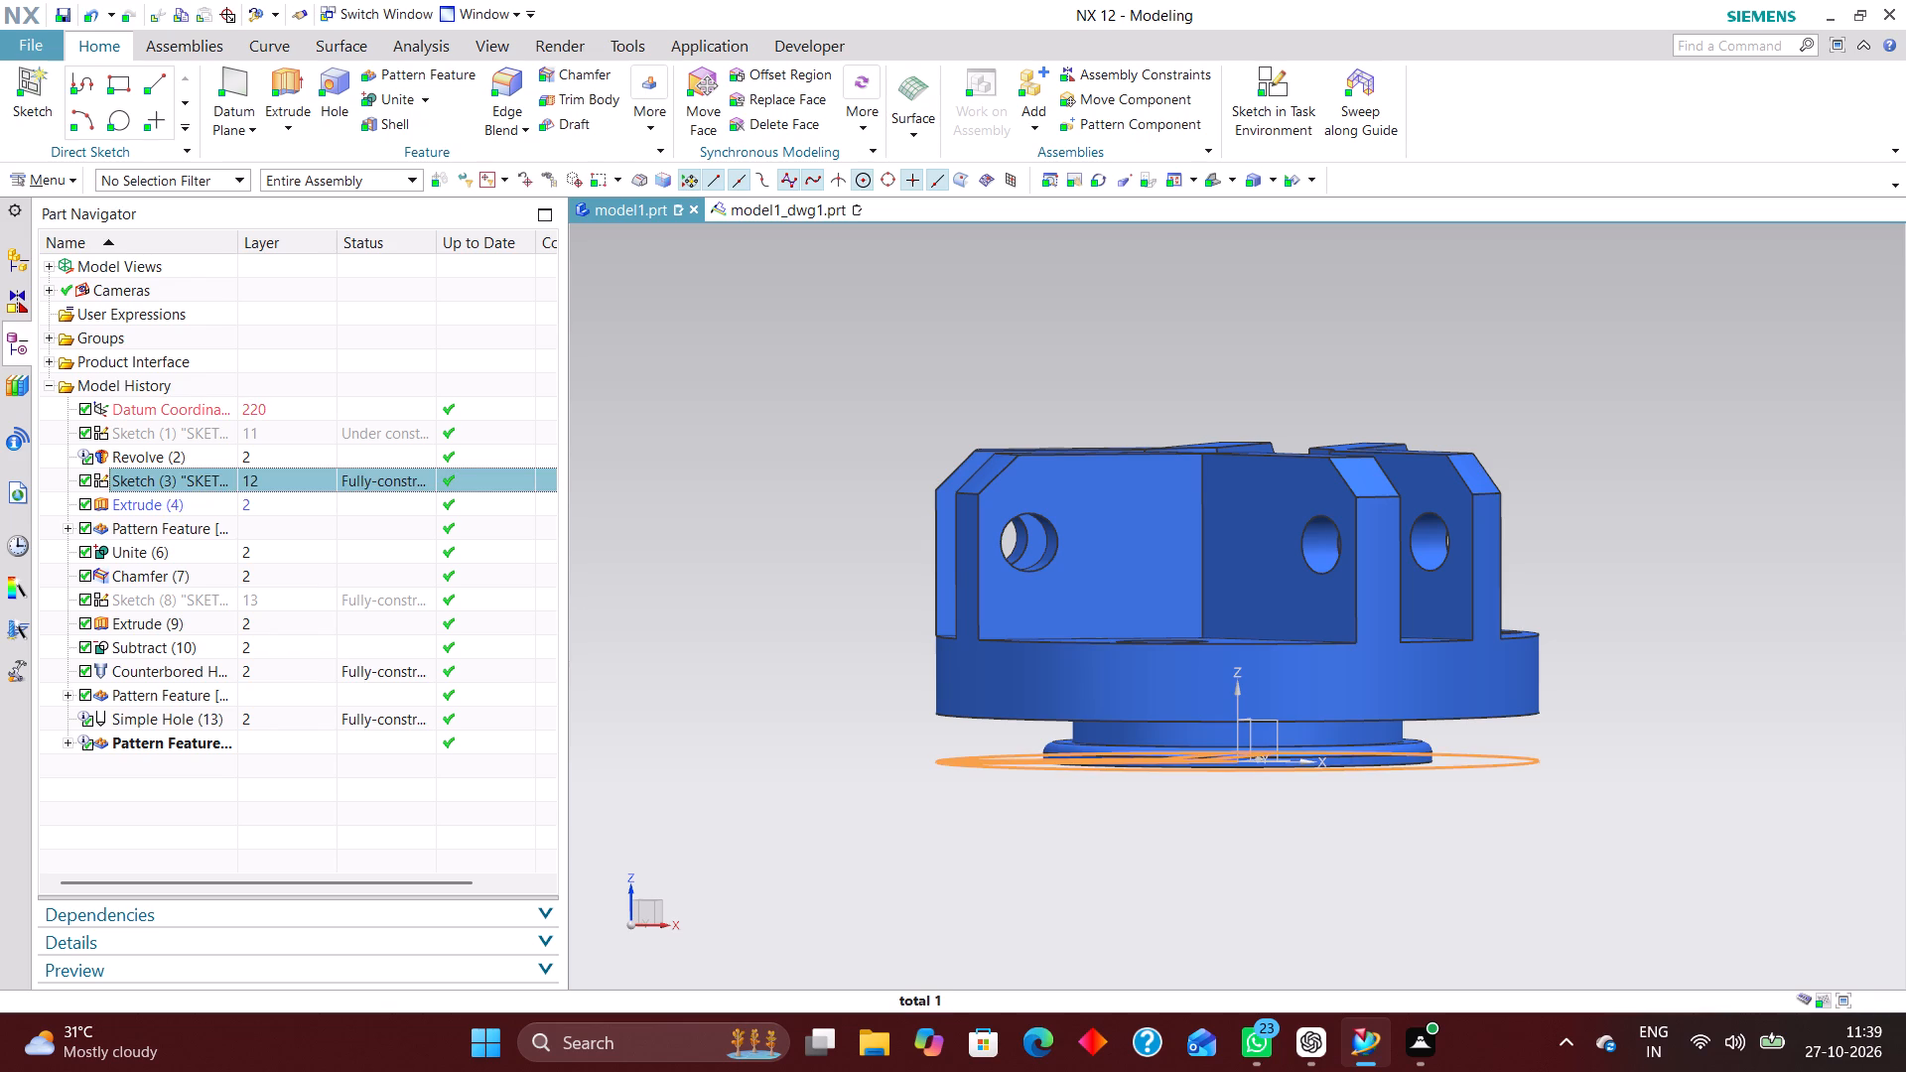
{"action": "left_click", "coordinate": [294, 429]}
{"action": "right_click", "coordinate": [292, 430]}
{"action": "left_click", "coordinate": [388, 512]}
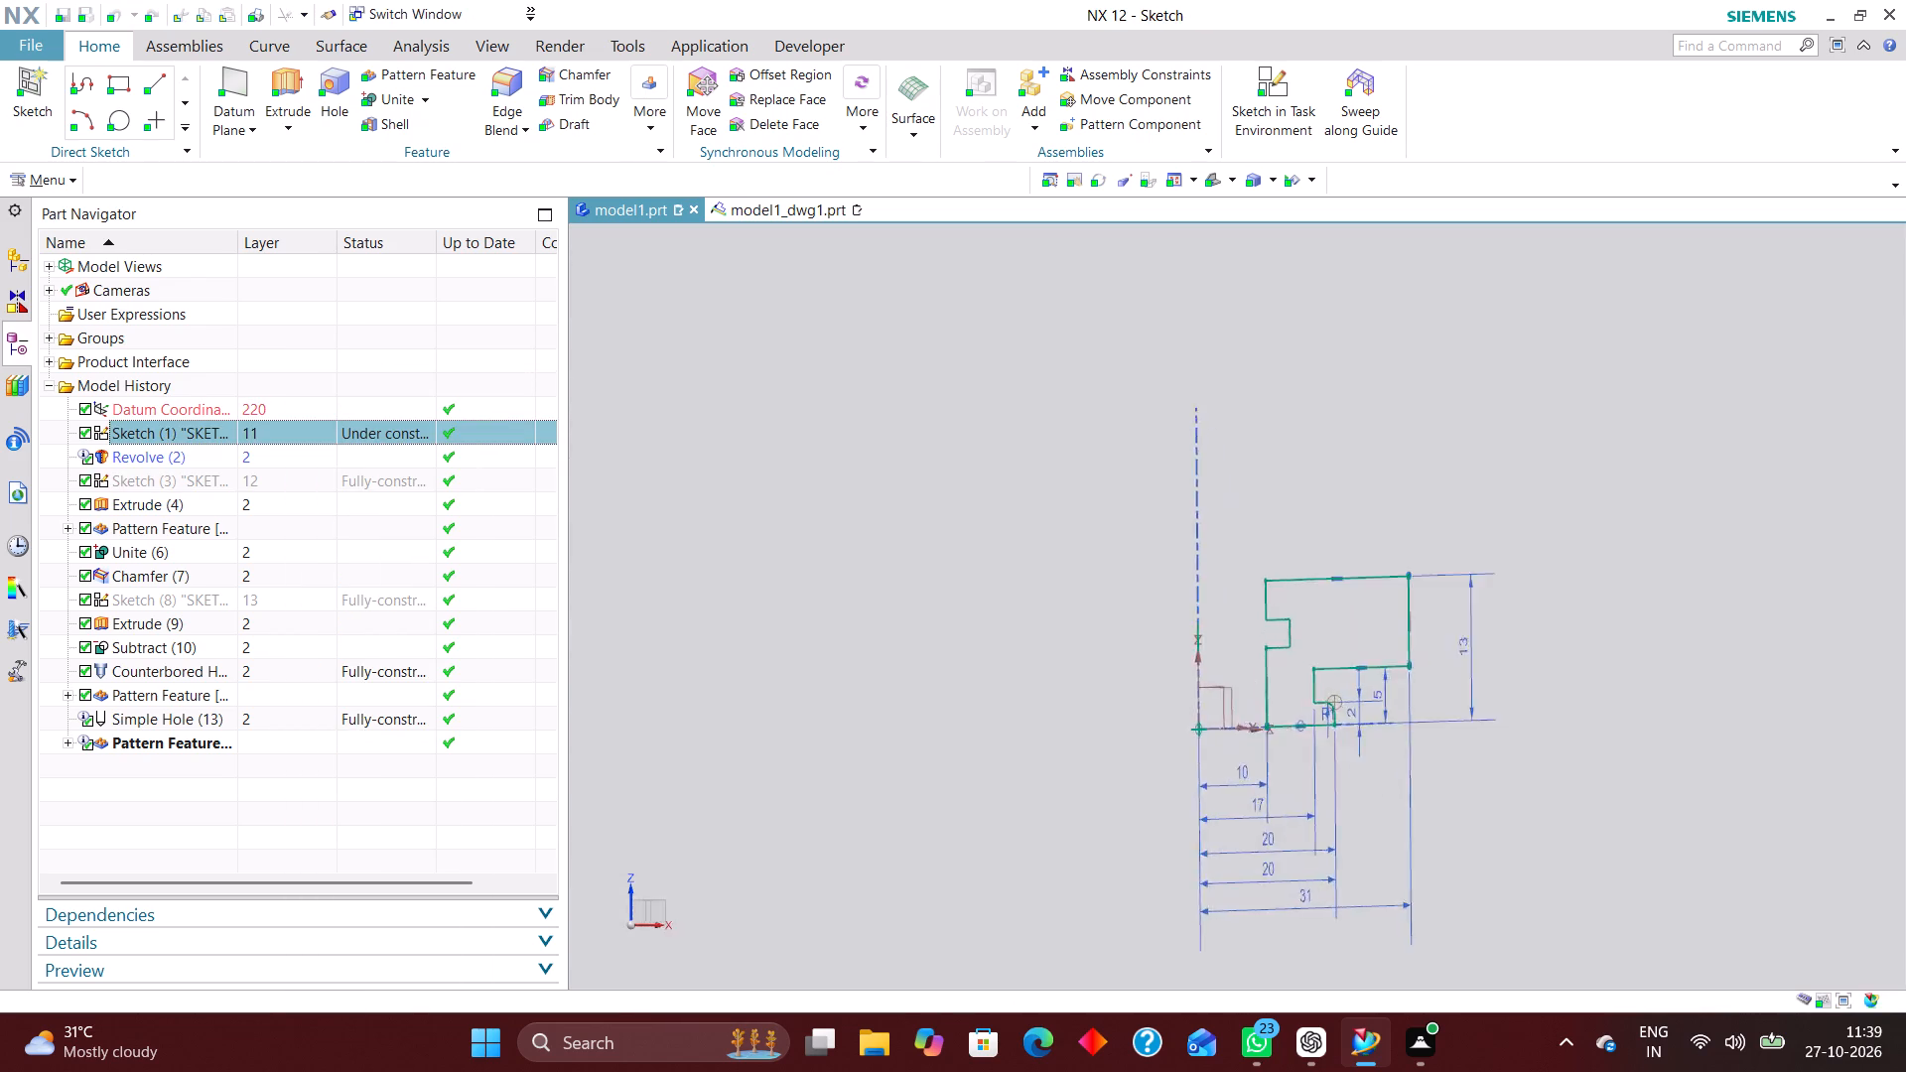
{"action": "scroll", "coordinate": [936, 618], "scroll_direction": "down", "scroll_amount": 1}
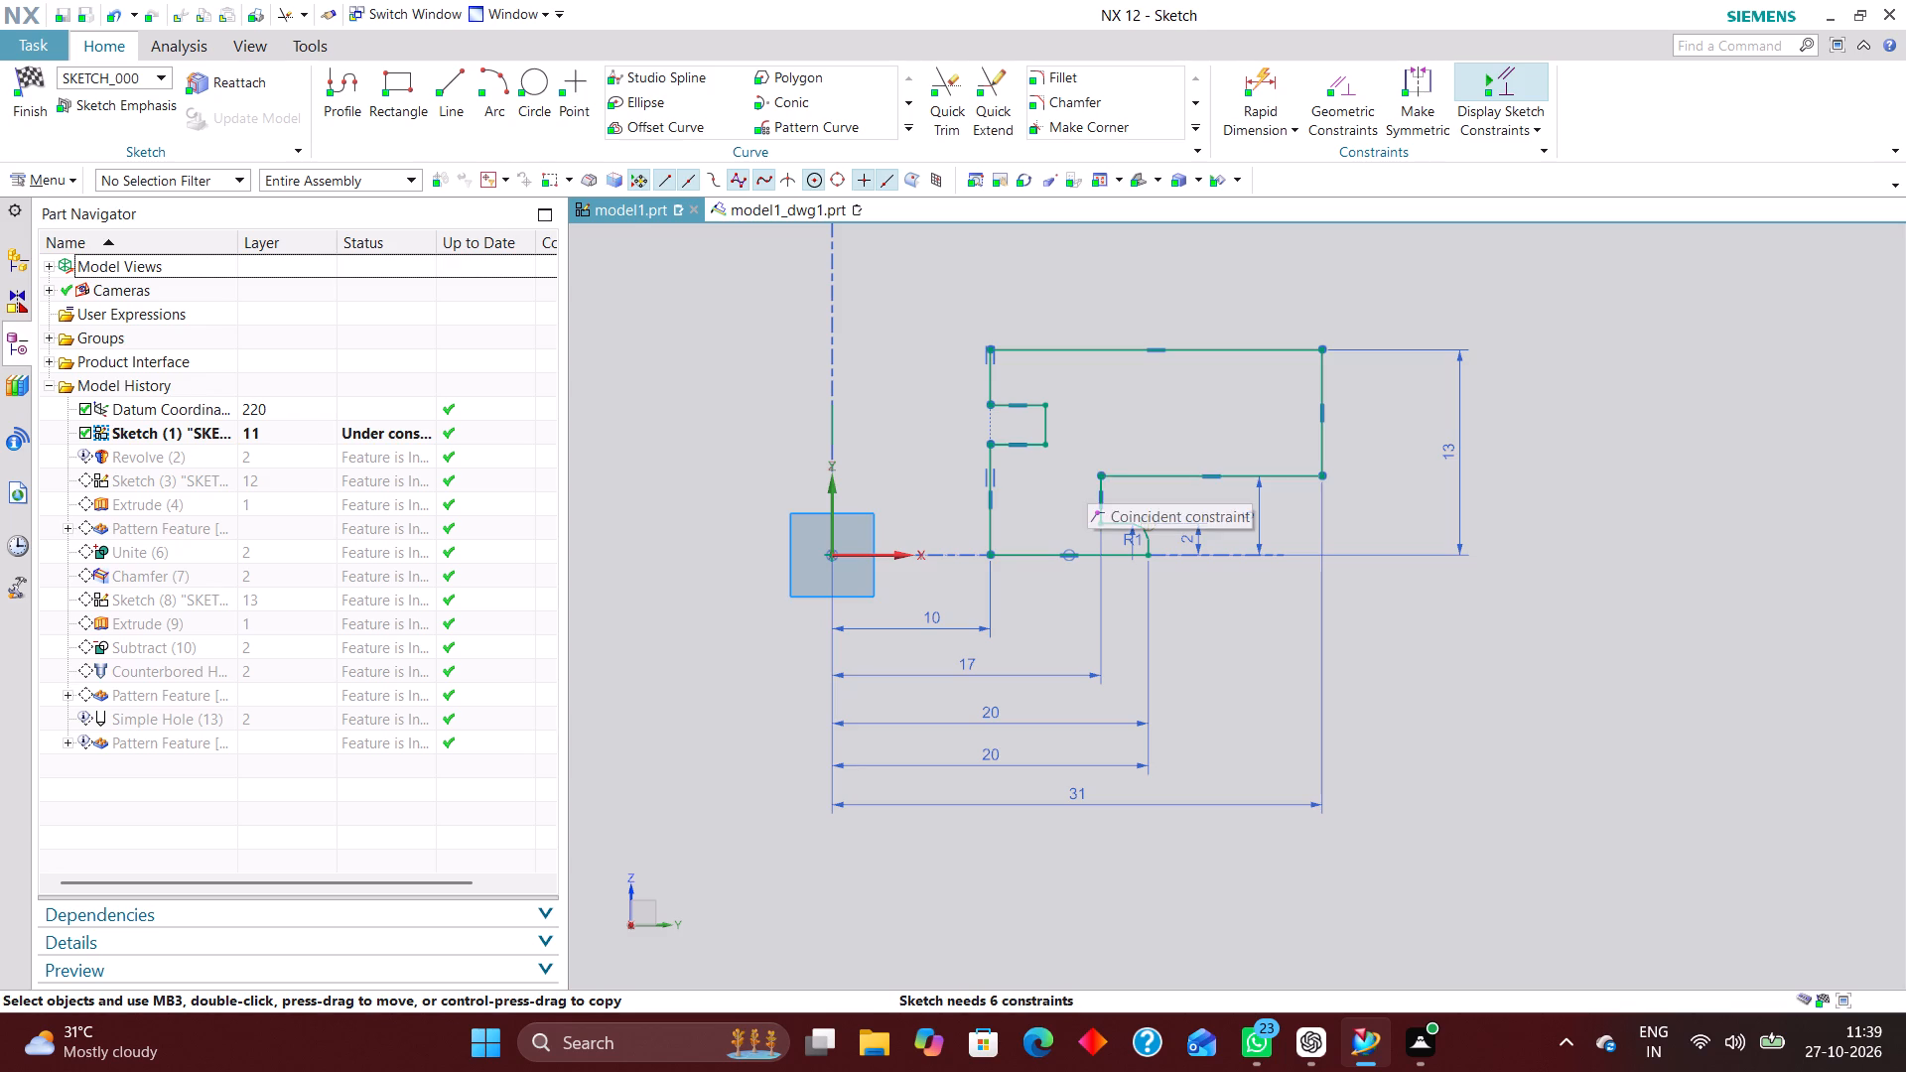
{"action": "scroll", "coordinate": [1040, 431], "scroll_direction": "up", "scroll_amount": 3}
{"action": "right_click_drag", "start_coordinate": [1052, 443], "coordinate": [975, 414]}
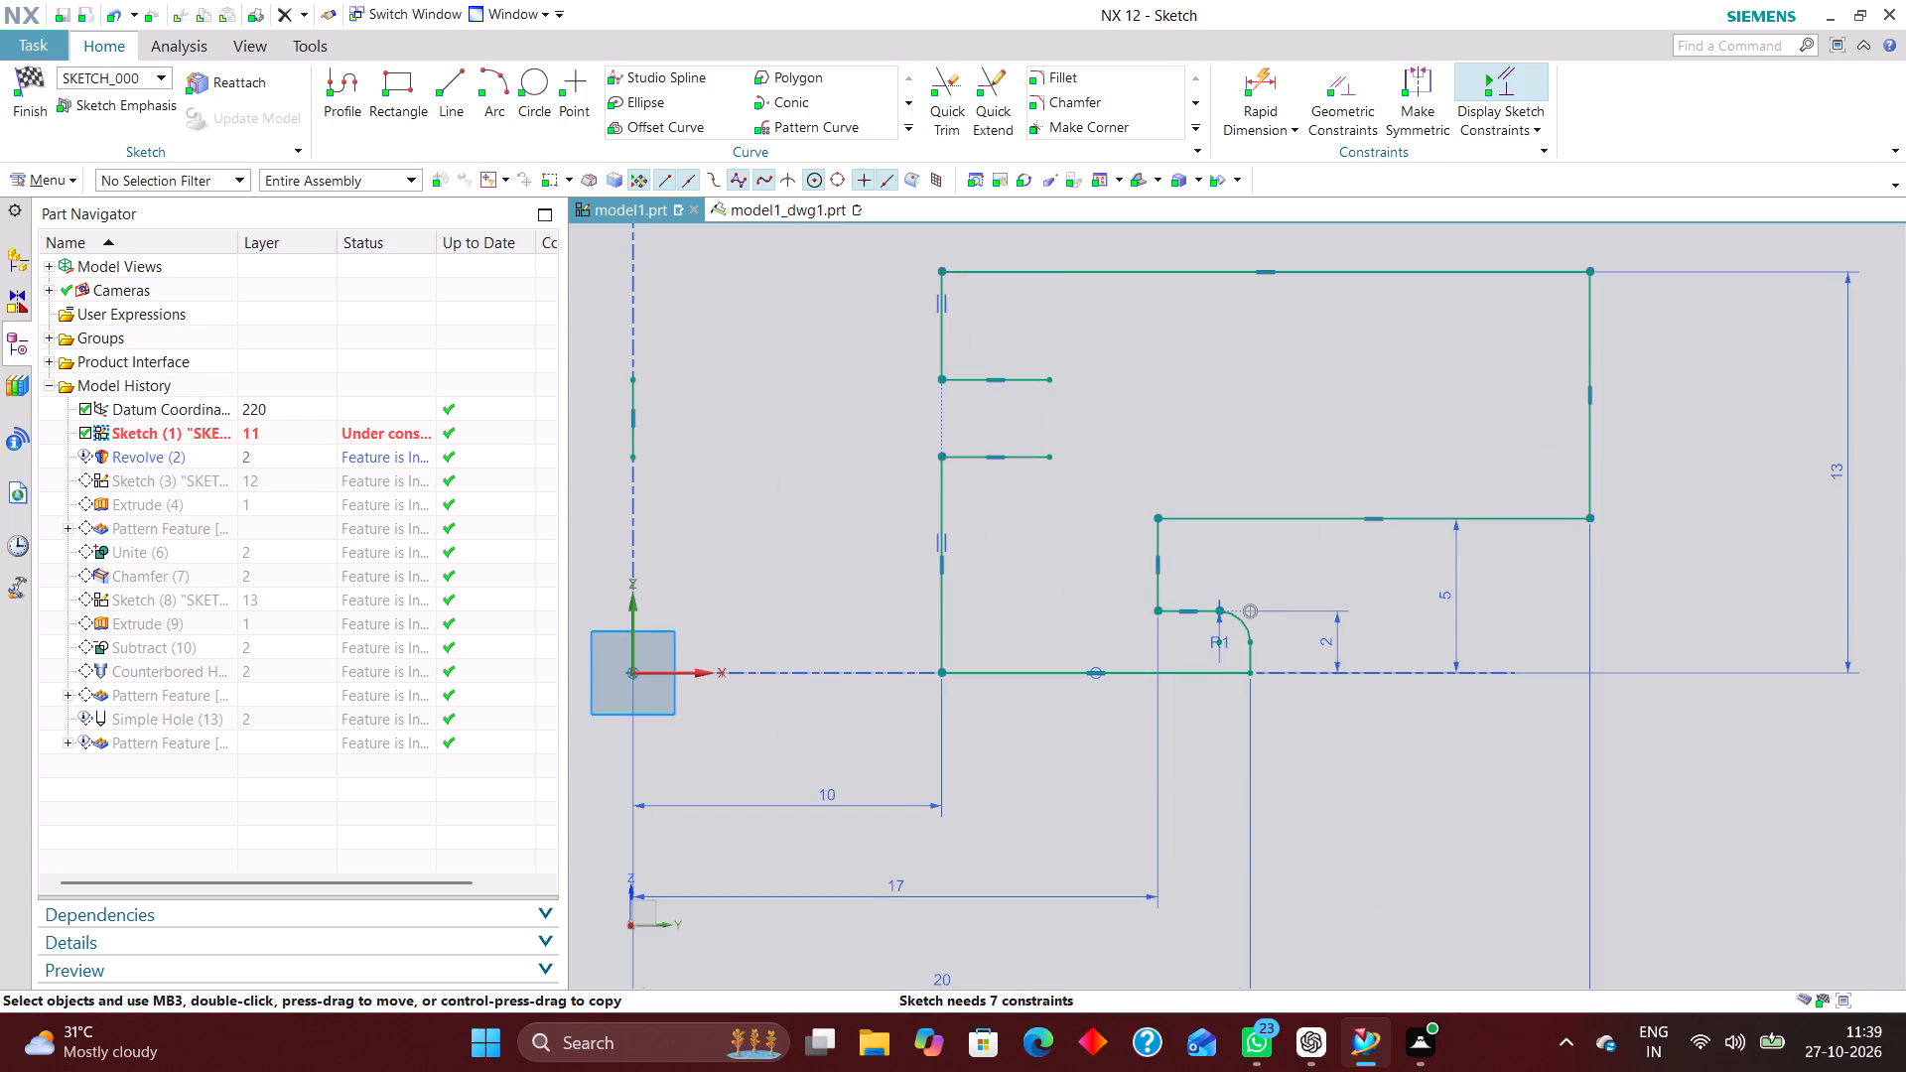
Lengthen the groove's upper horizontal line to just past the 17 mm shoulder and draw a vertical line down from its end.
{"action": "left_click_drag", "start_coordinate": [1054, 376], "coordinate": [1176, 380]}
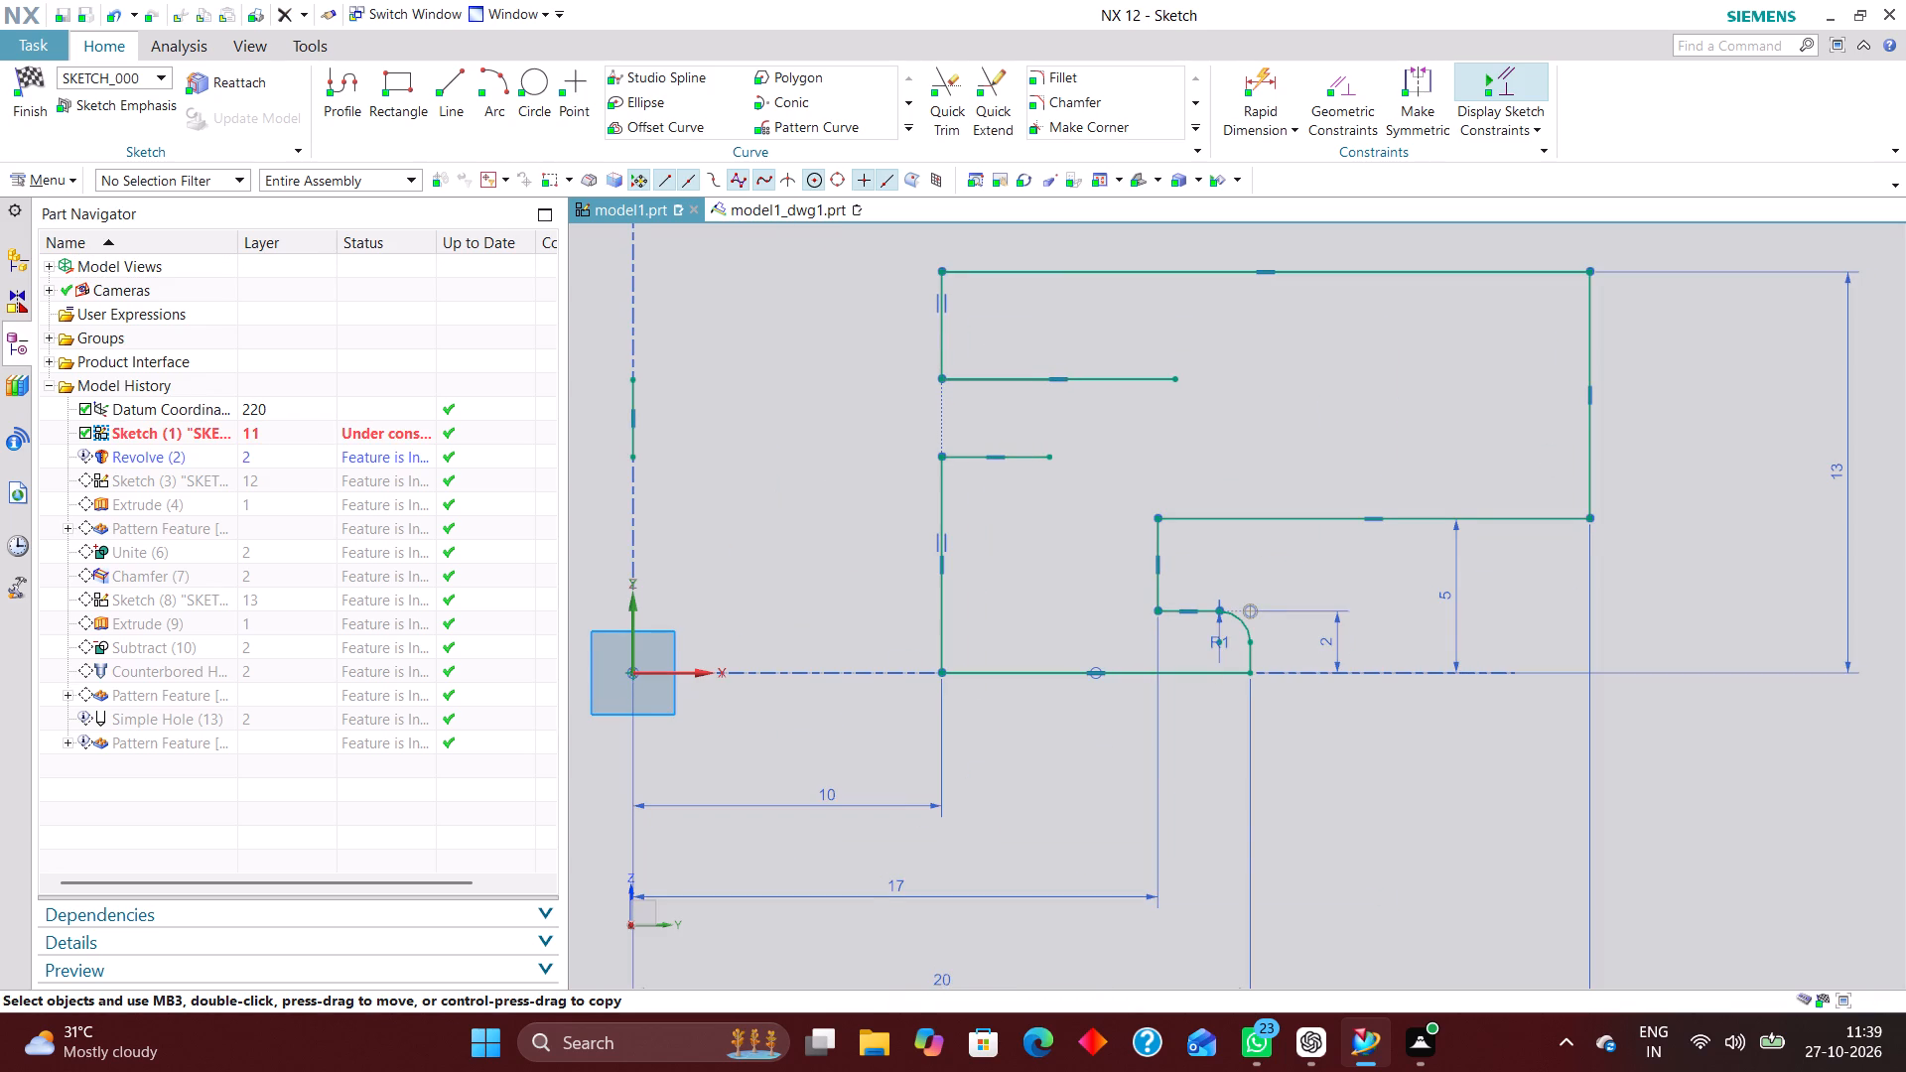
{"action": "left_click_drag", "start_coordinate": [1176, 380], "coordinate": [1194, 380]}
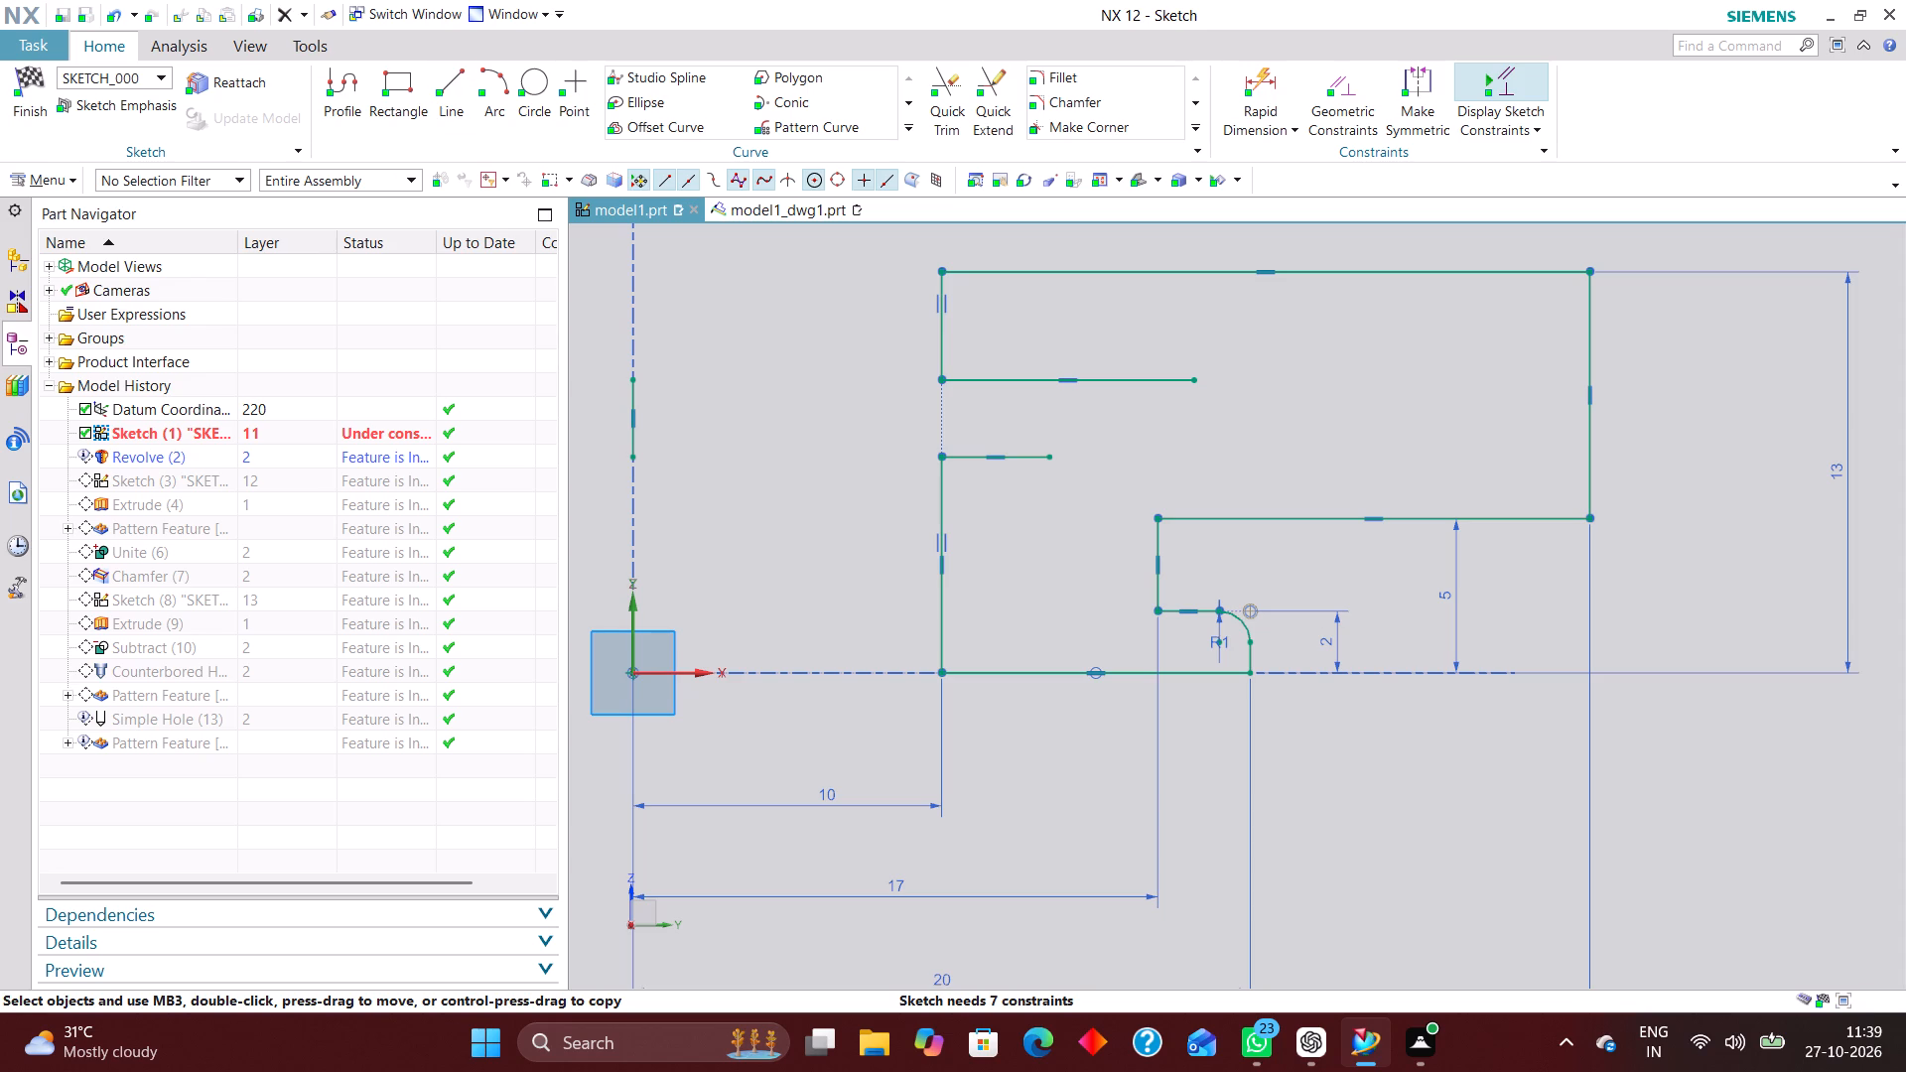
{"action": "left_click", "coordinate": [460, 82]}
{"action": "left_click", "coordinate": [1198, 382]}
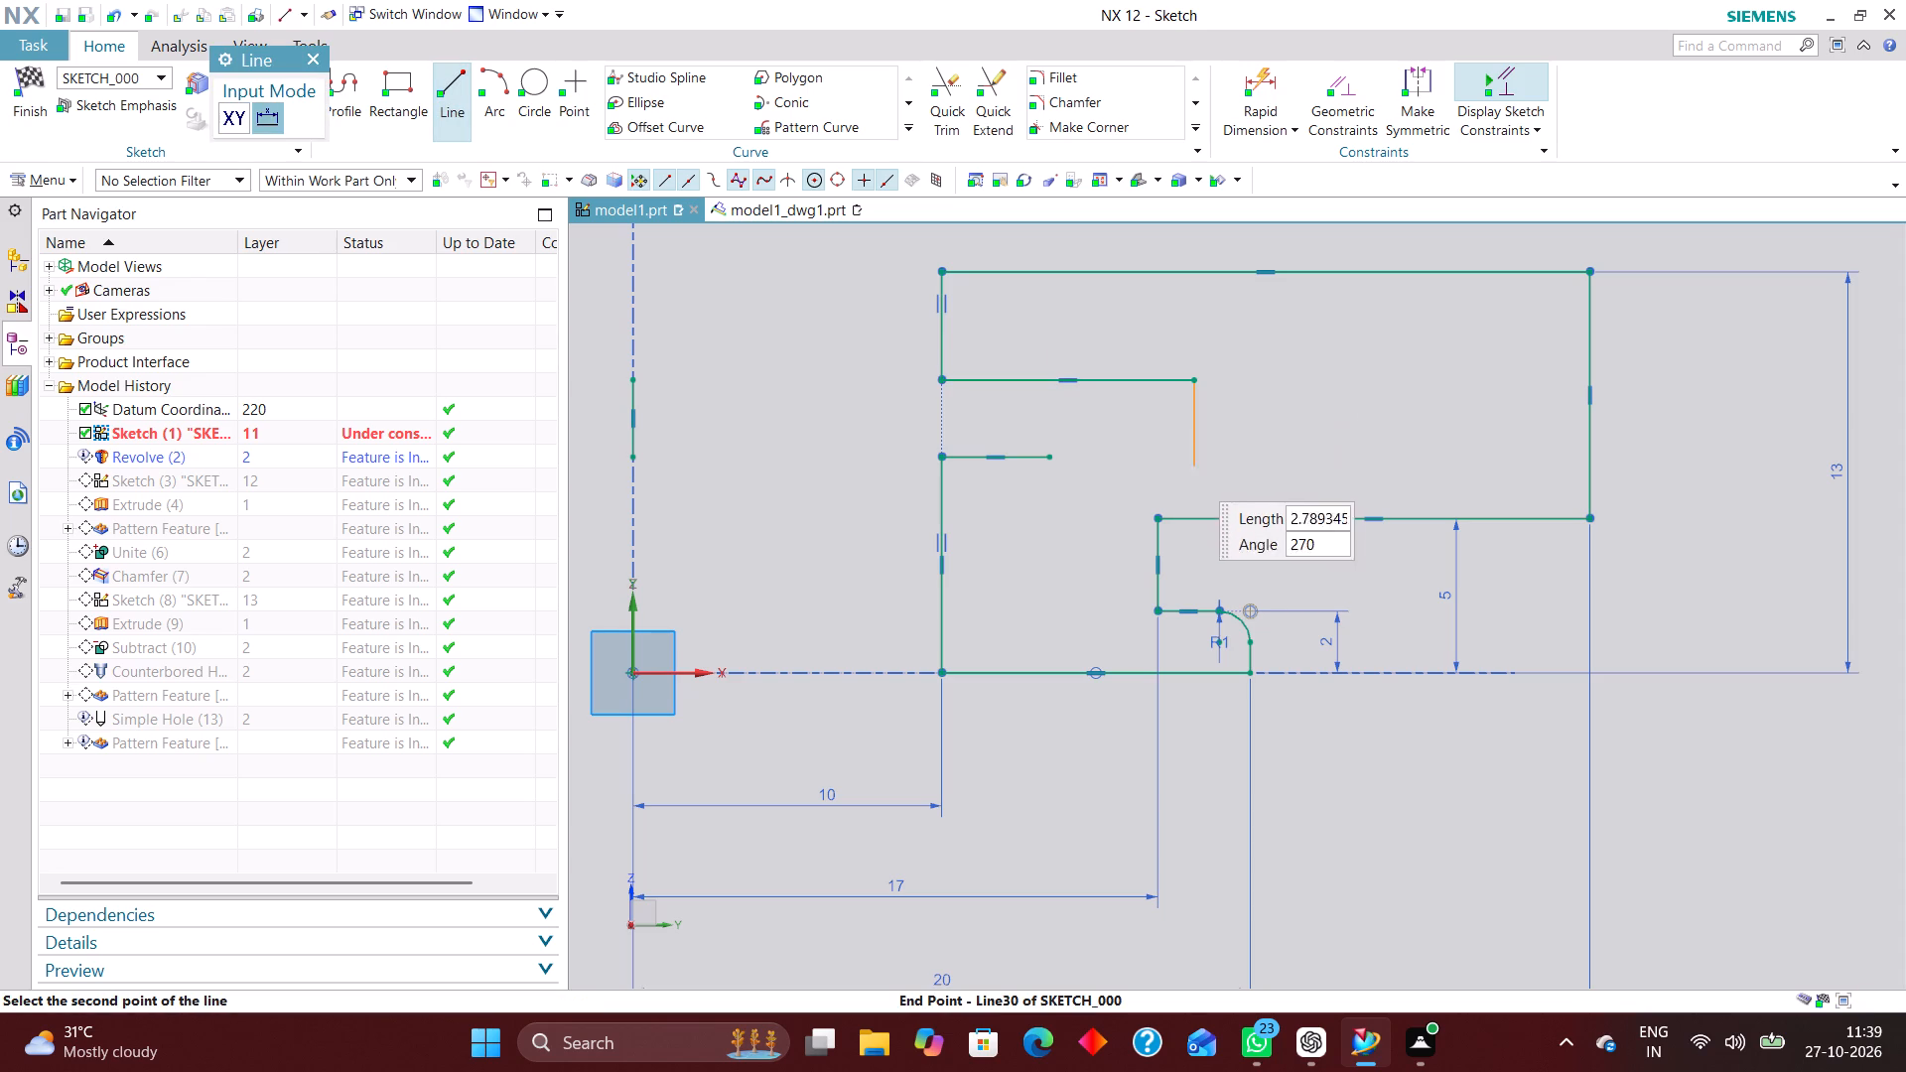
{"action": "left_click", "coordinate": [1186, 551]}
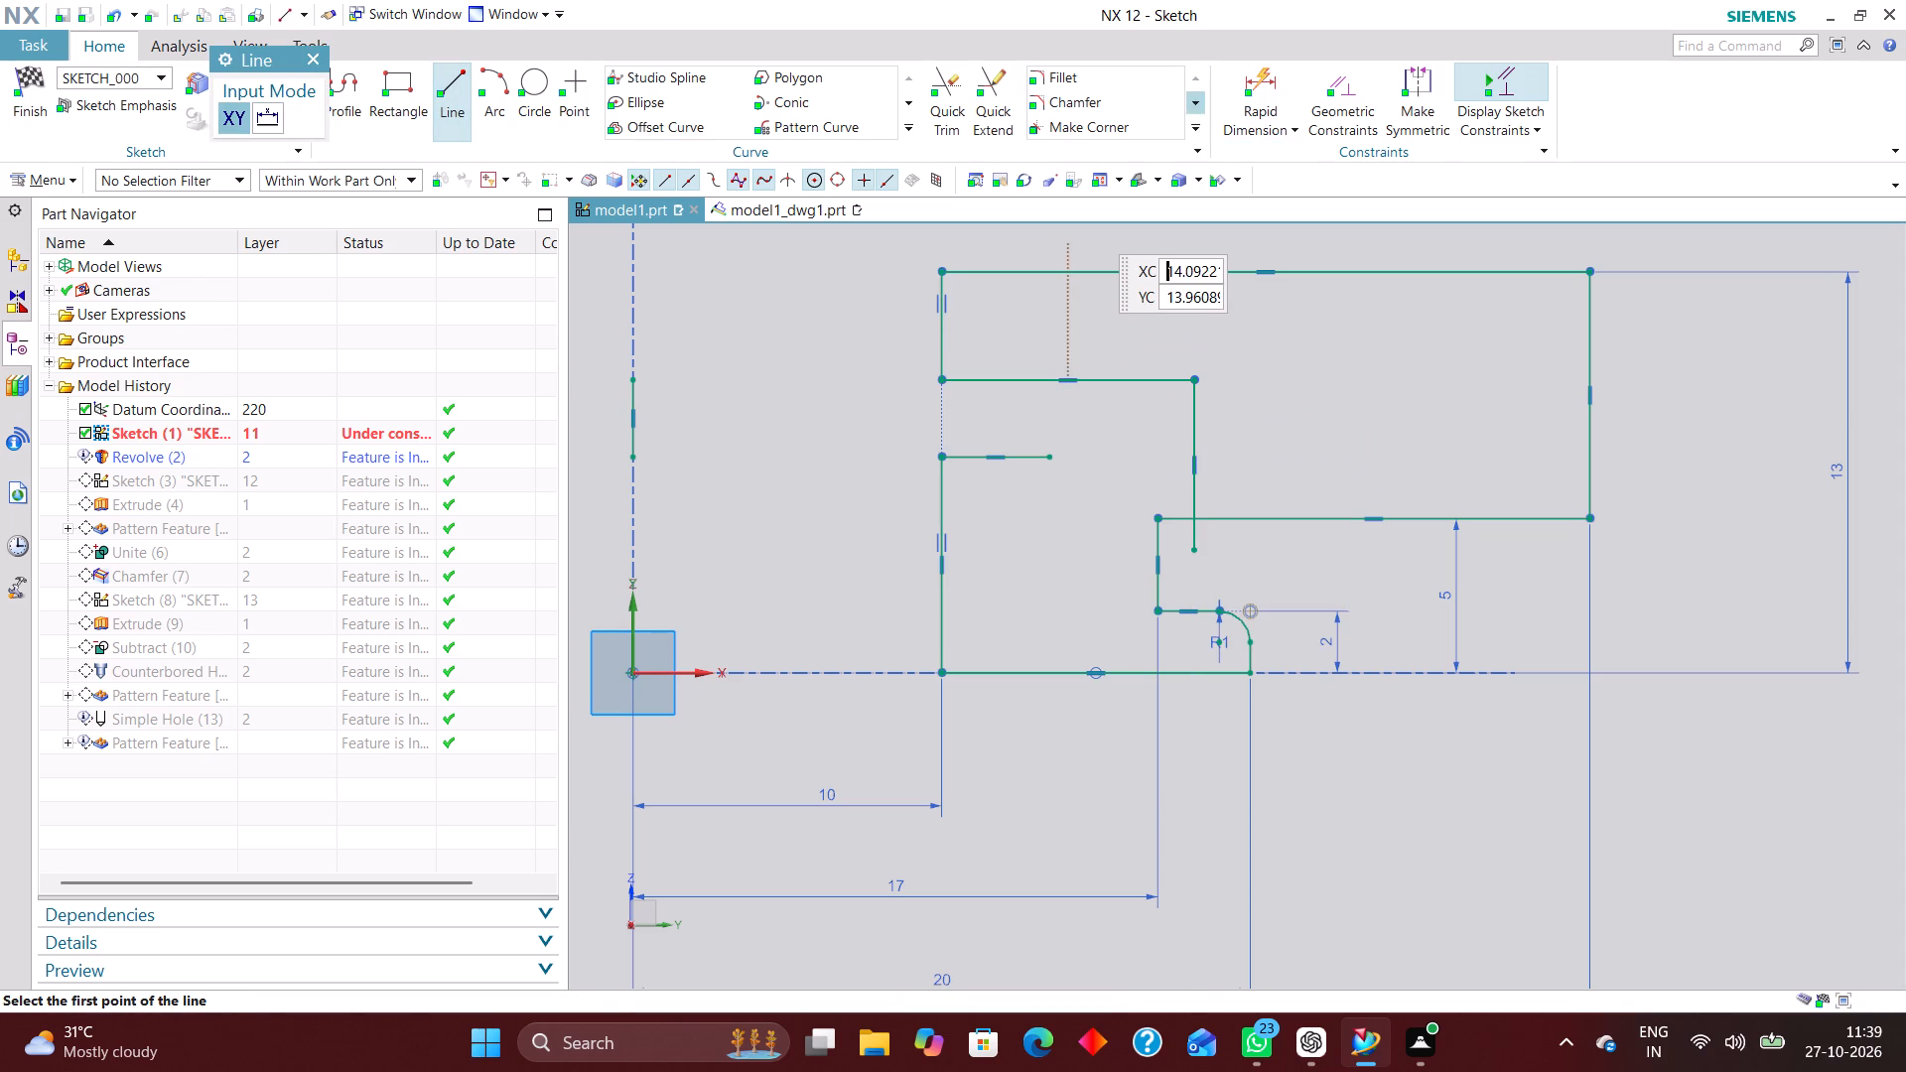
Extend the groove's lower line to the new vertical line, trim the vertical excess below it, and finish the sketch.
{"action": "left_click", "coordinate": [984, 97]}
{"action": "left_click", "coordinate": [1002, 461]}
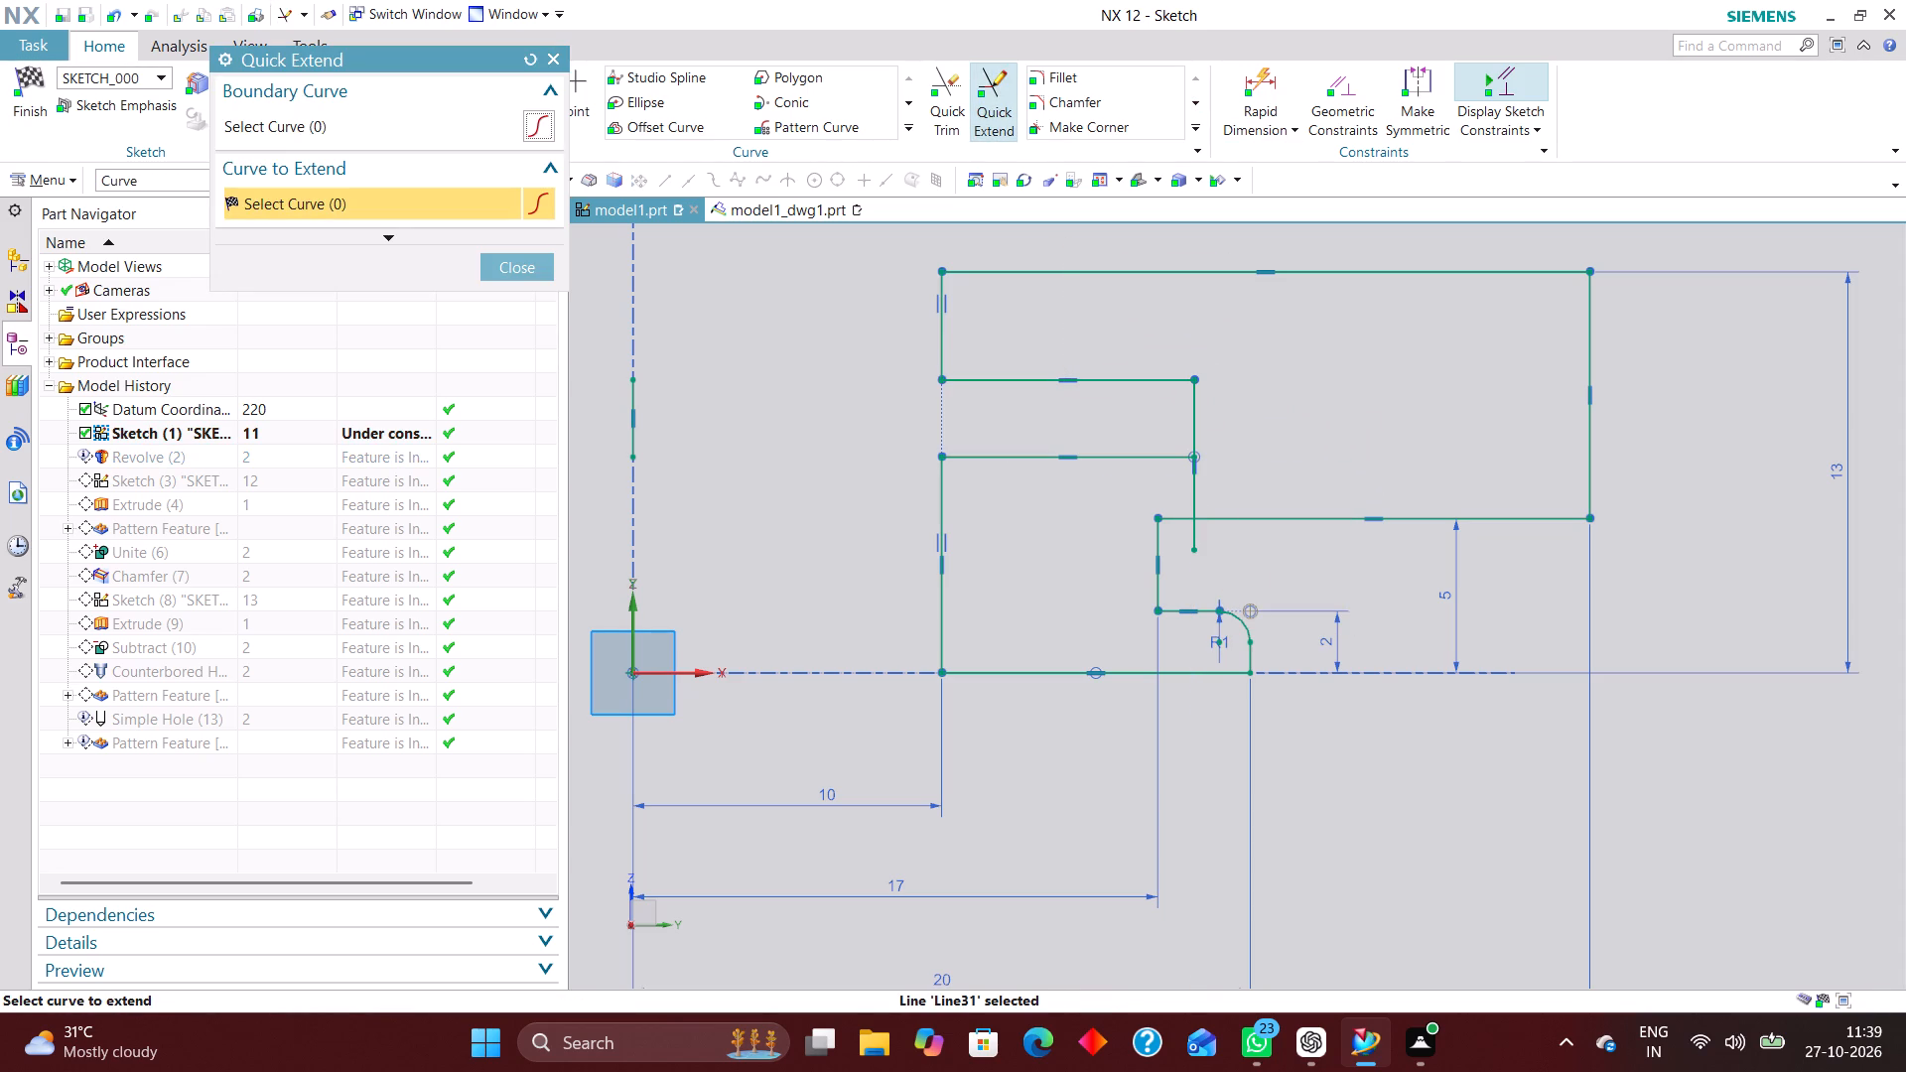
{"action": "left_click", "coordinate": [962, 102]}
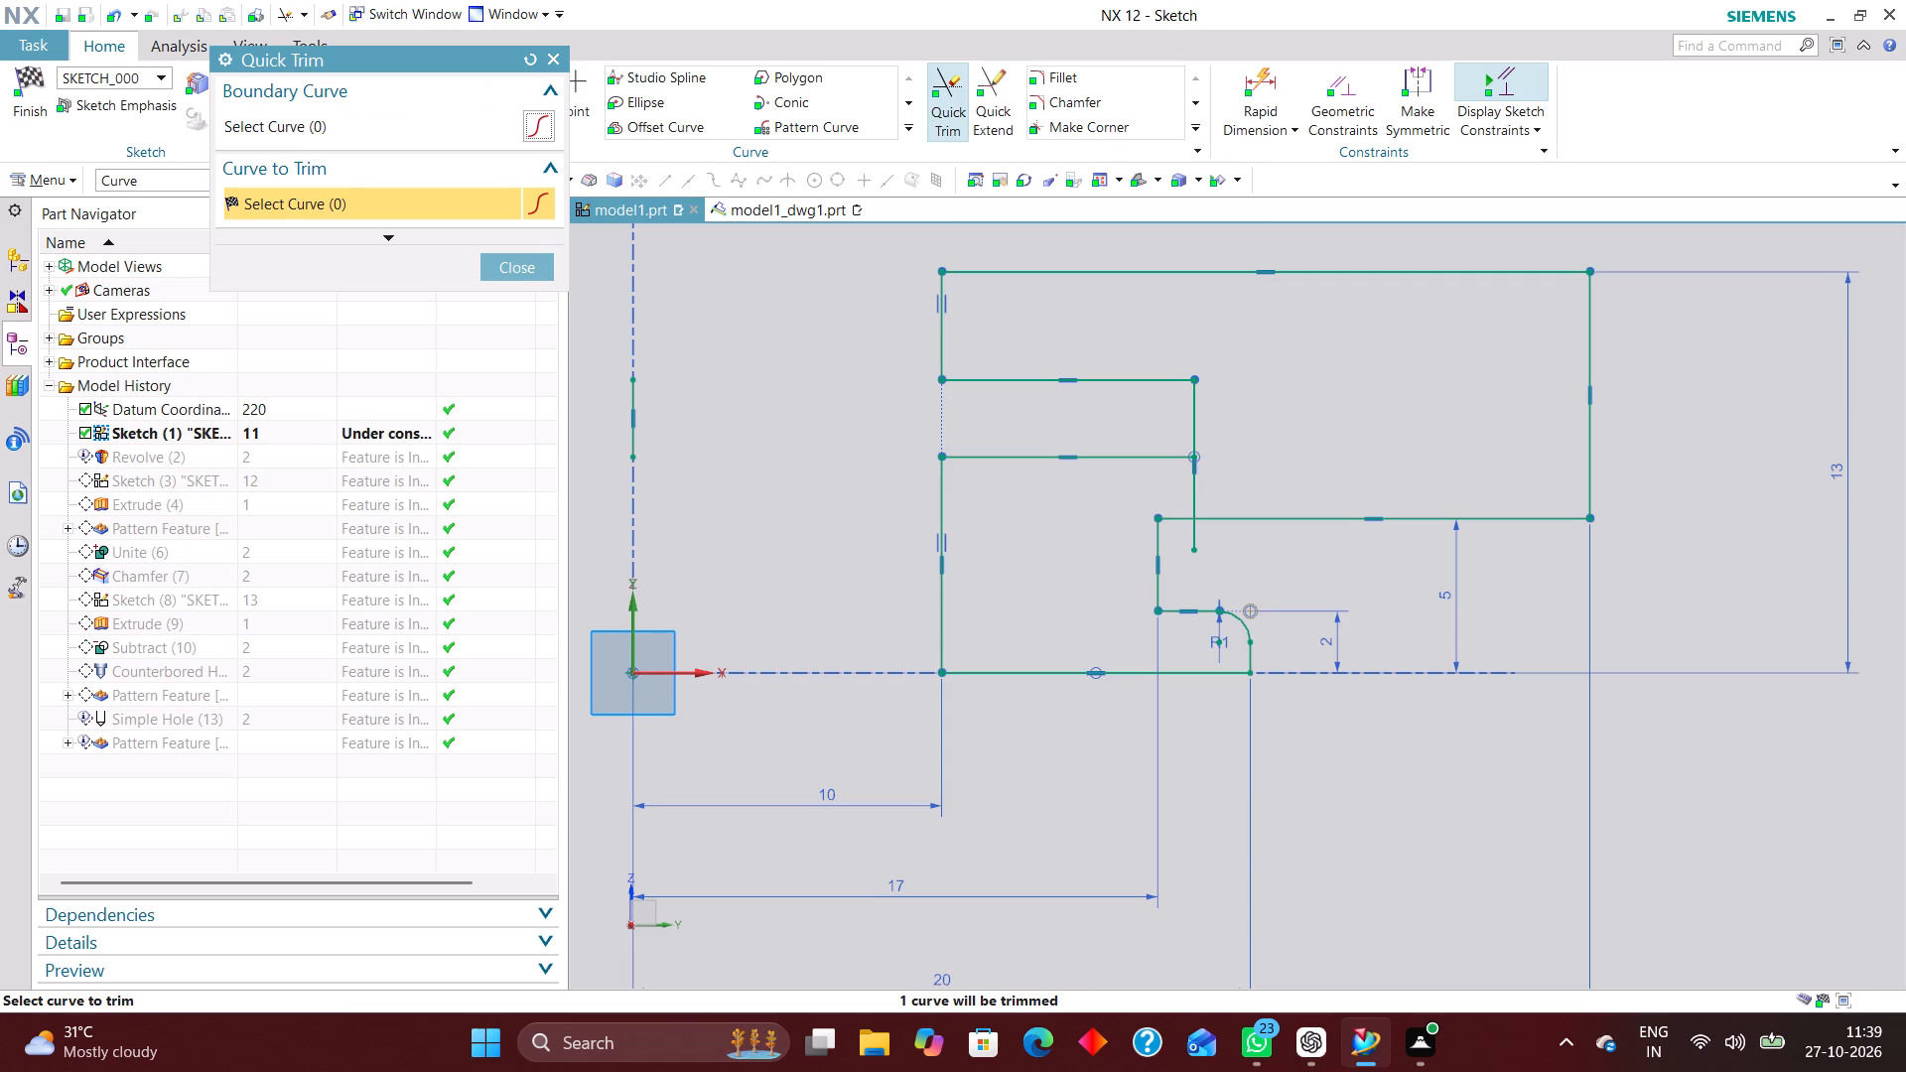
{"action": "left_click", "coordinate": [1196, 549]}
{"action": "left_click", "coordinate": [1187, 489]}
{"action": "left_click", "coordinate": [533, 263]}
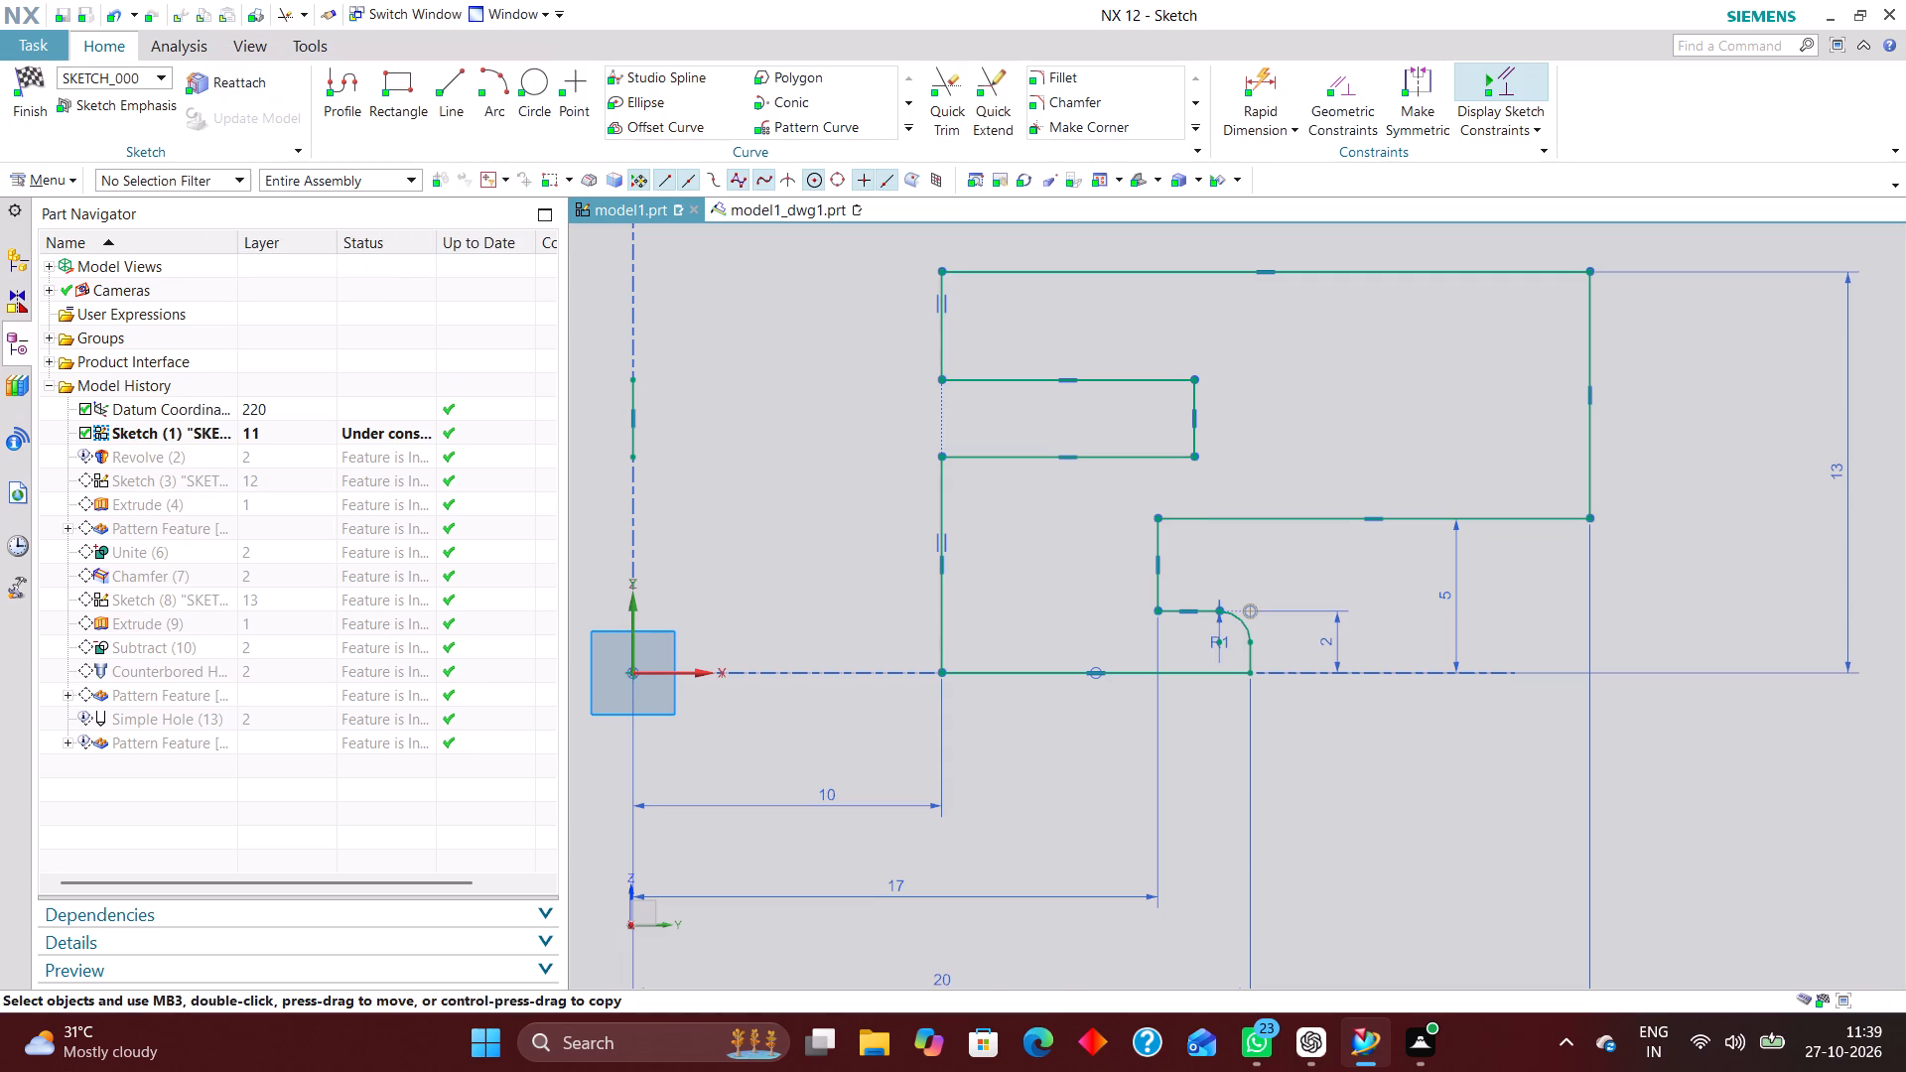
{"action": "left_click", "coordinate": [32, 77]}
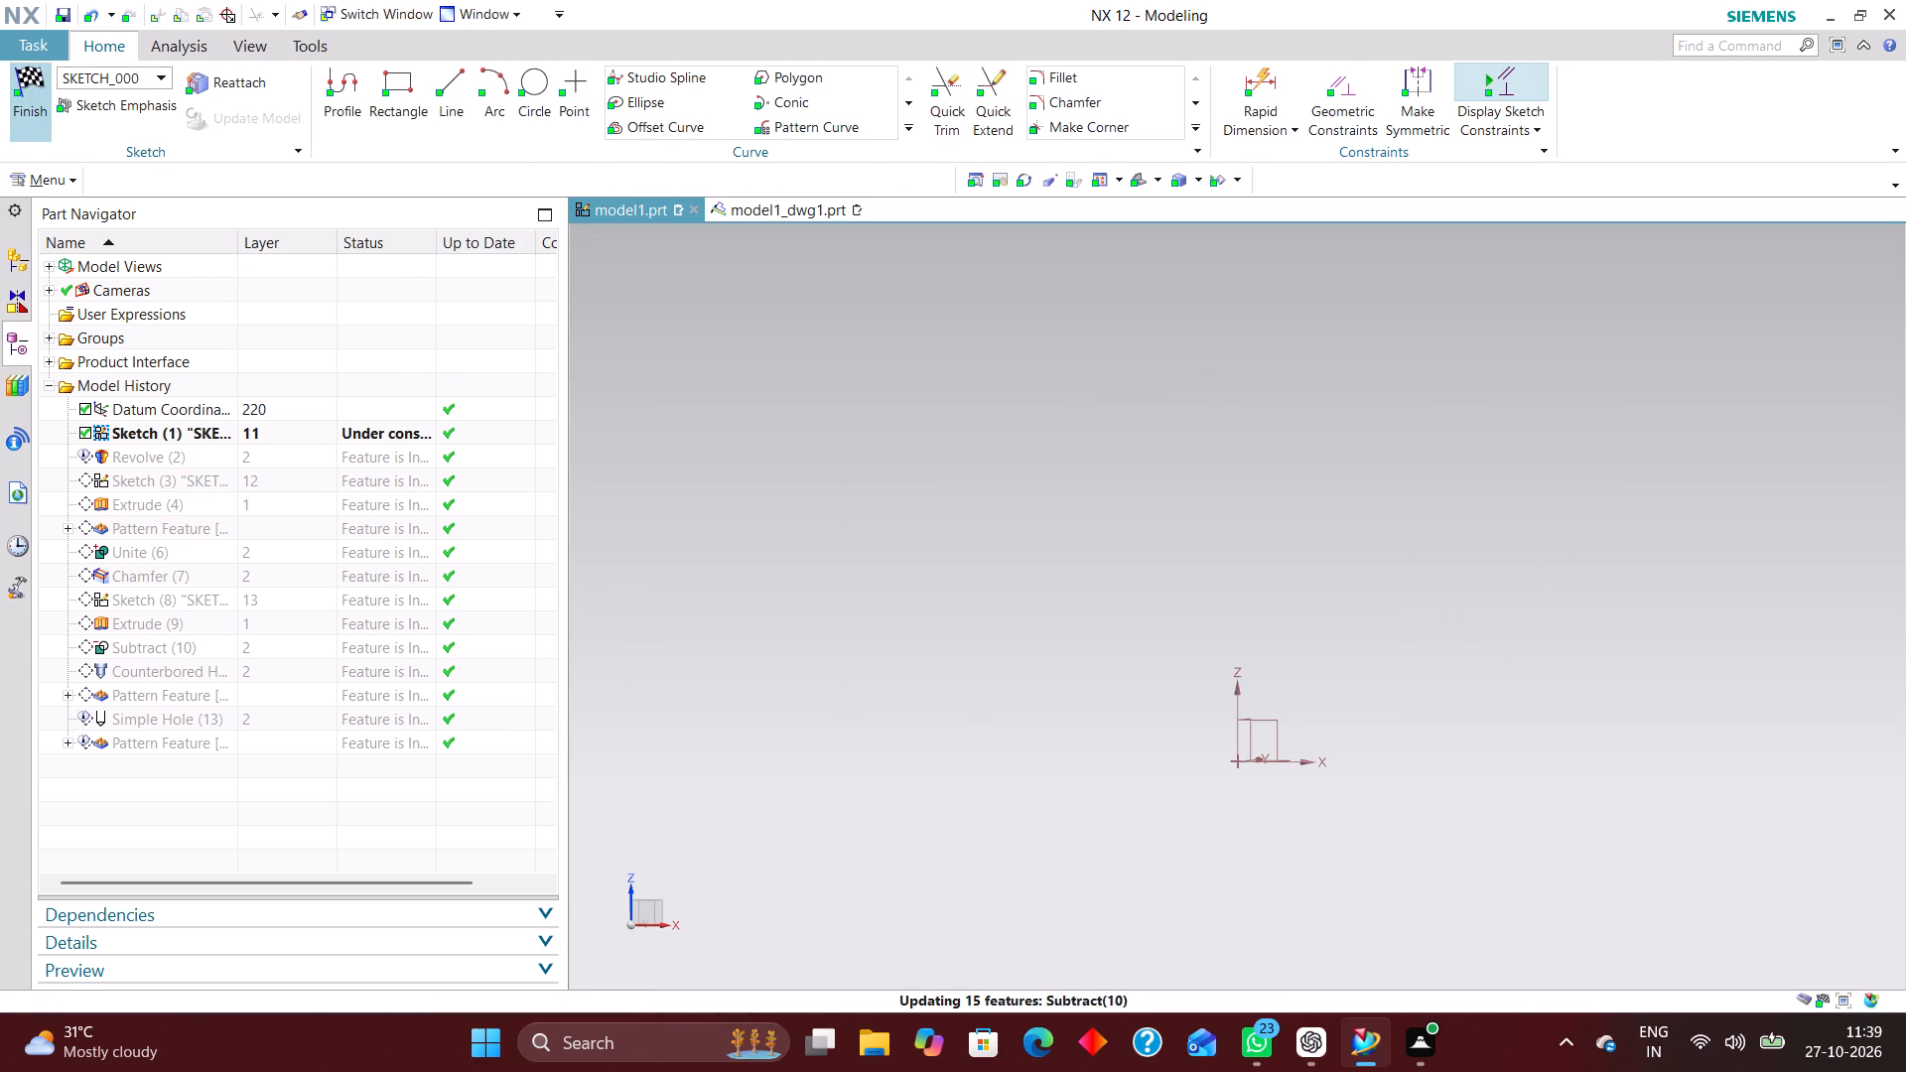
Examine the reworked fixture model and its central bore groove from several angles.
{"action": "middle_click_drag", "start_coordinate": [1021, 537], "coordinate": [1008, 658]}
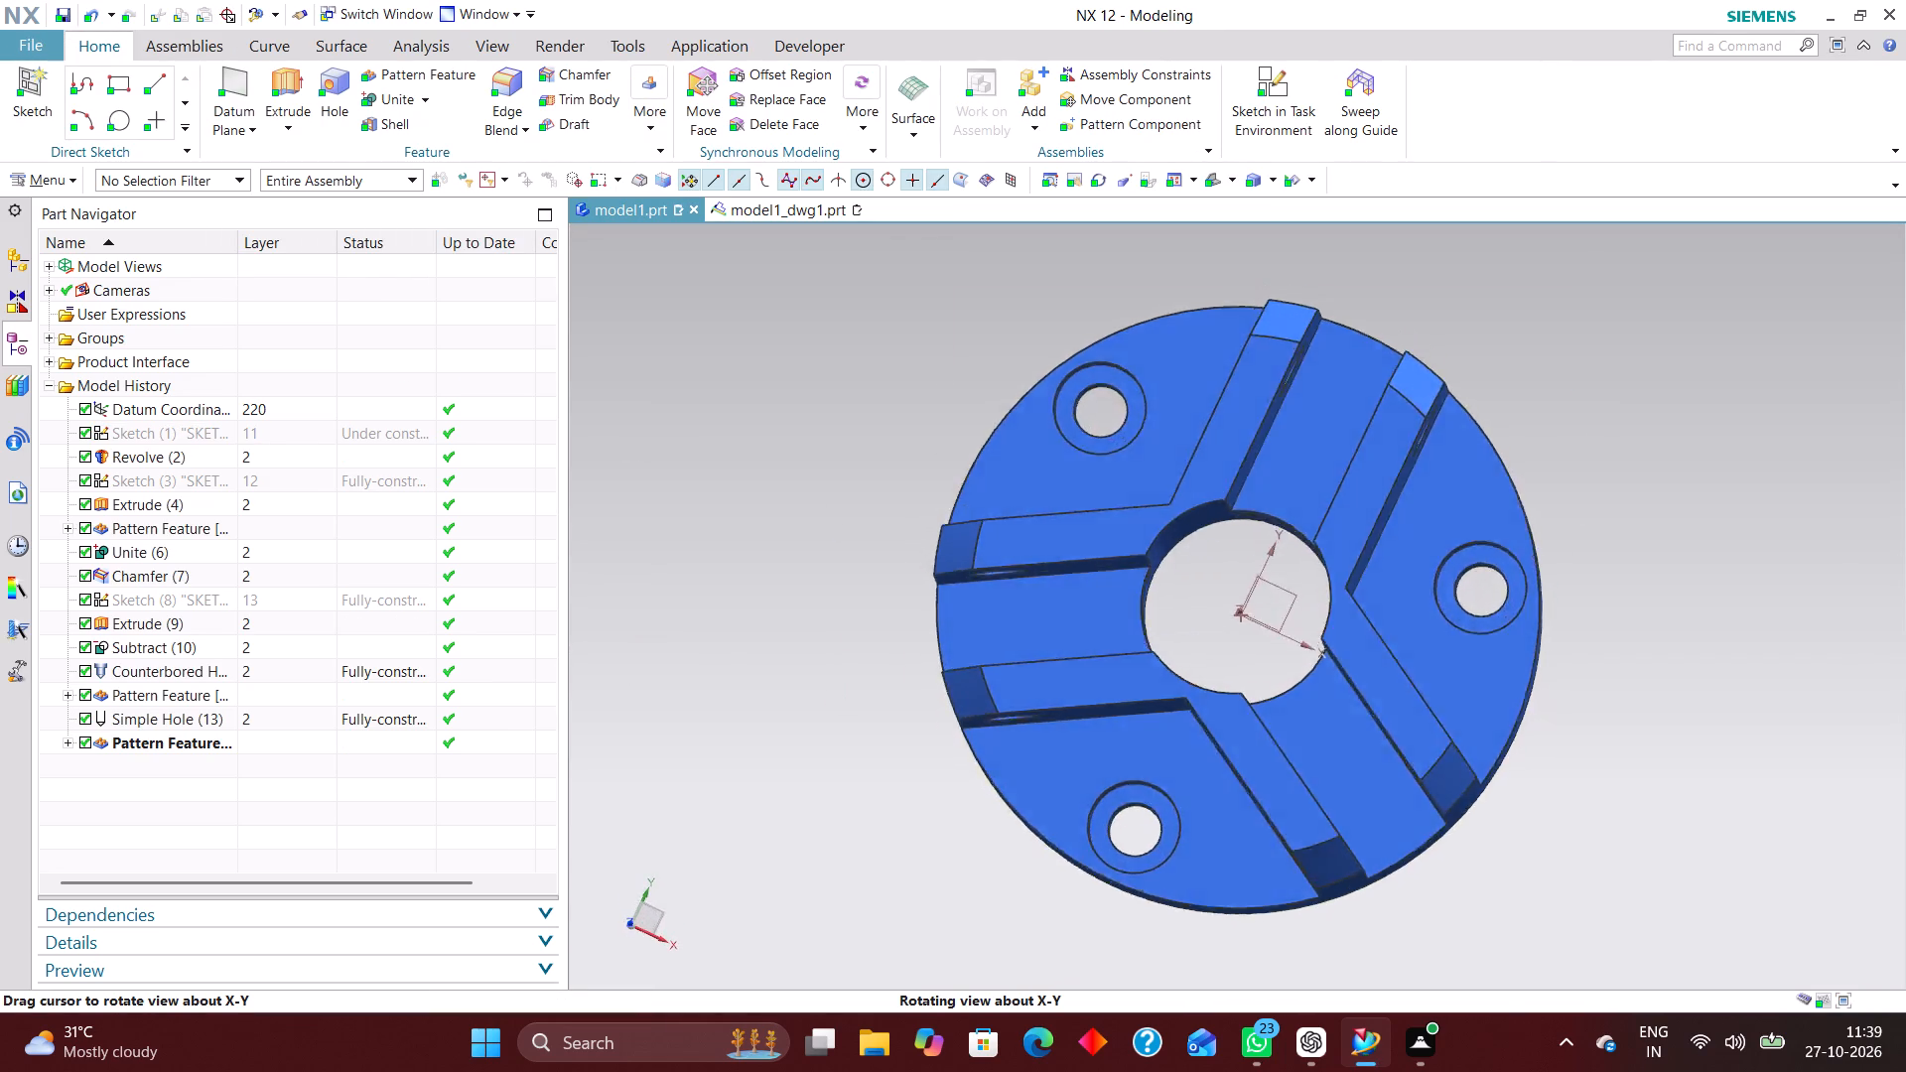
{"action": "middle_click_drag", "start_coordinate": [1008, 658], "coordinate": [1082, 510]}
{"action": "middle_click_drag", "start_coordinate": [1083, 513], "coordinate": [958, 709]}
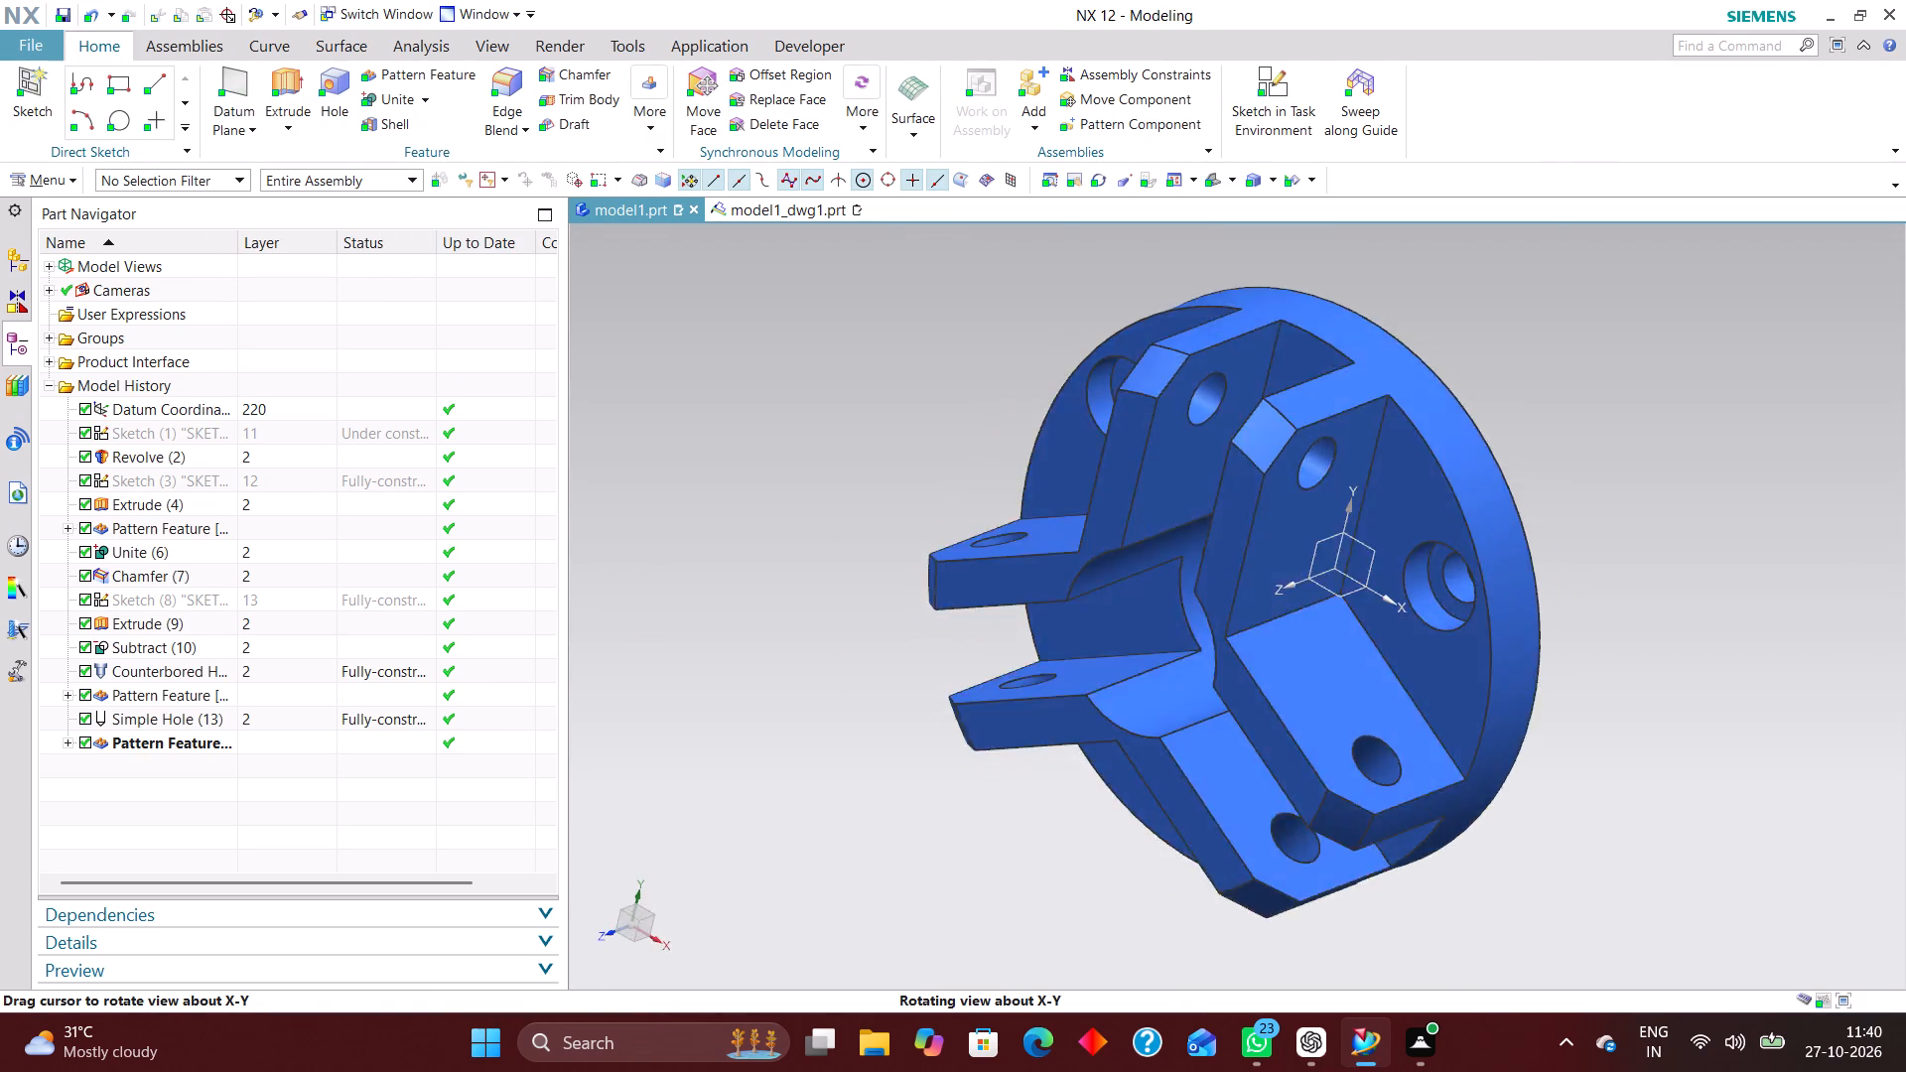
{"action": "middle_click_drag", "start_coordinate": [958, 709], "coordinate": [1017, 679]}
{"action": "middle_click", "coordinate": [1020, 676]}
{"action": "middle_click", "coordinate": [1021, 676]}
{"action": "middle_click_drag", "start_coordinate": [1055, 629], "coordinate": [1069, 584]}
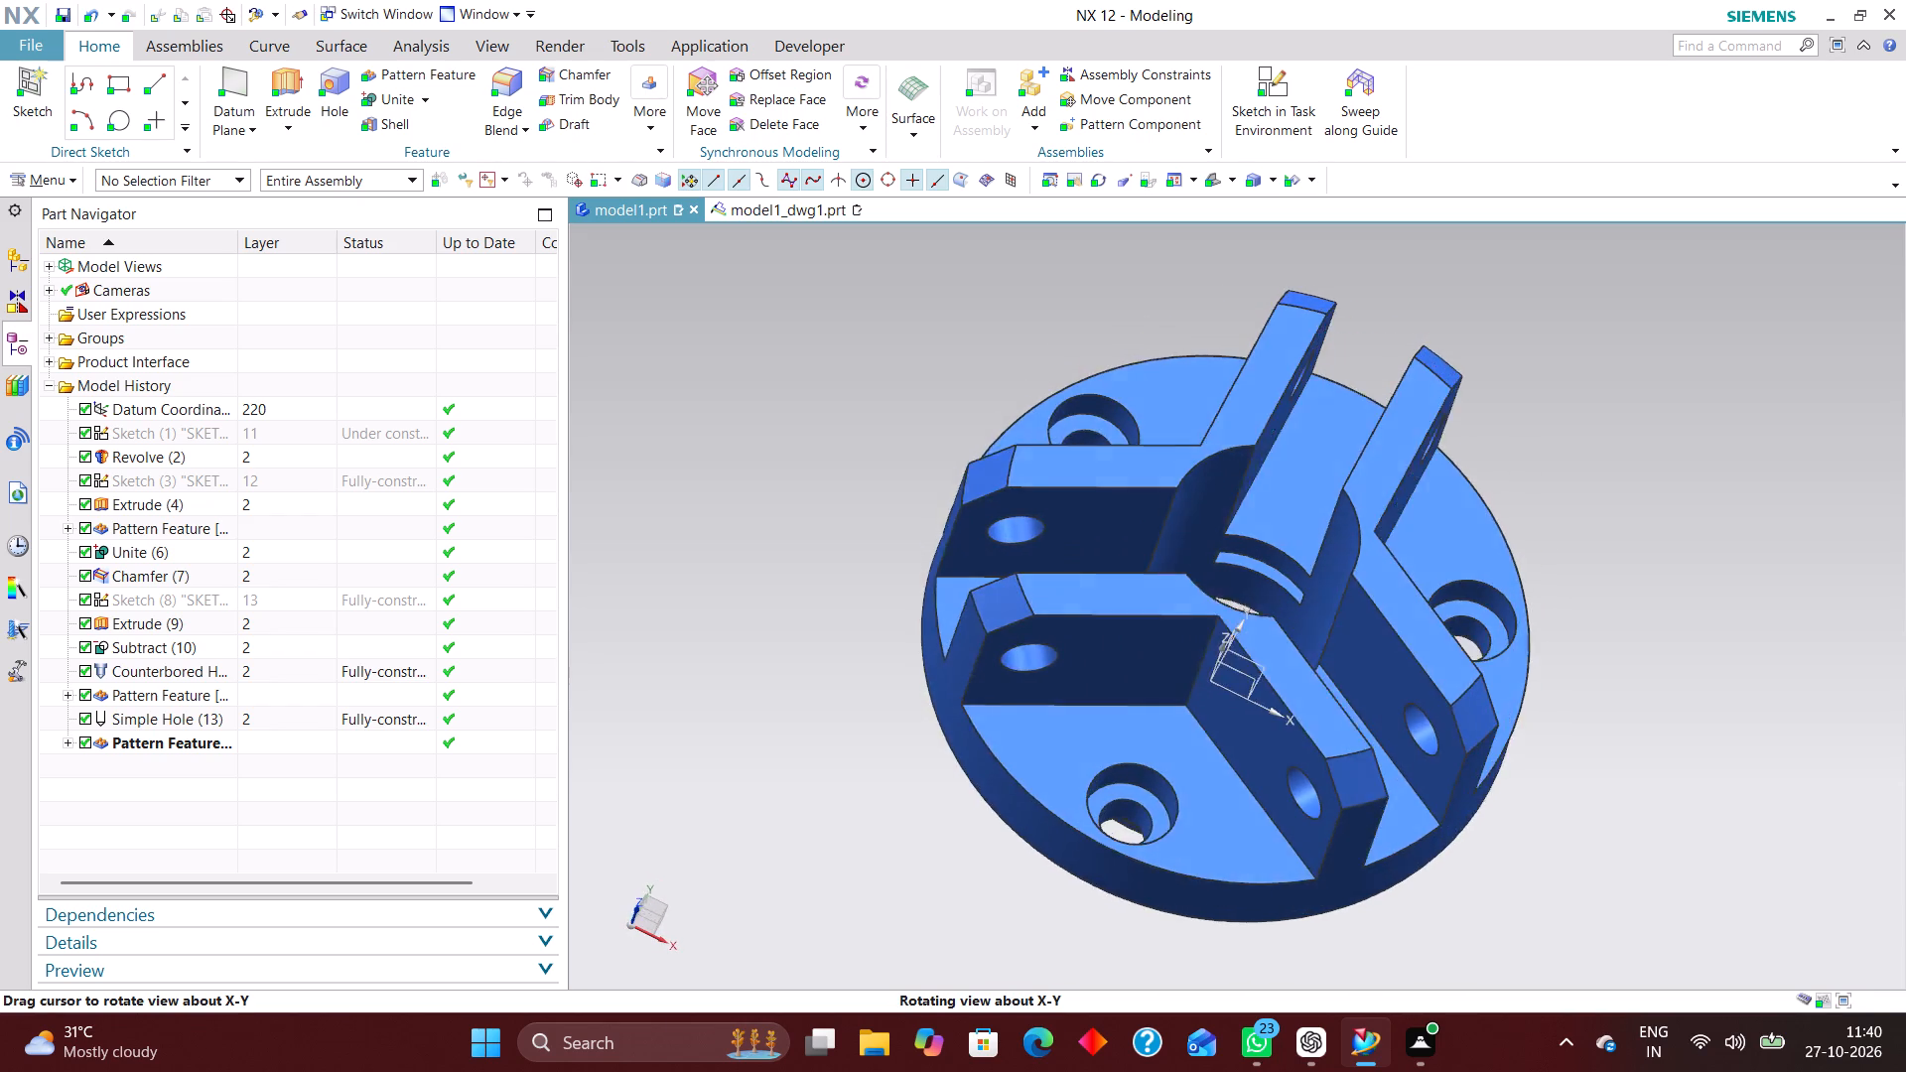
{"action": "middle_click_drag", "start_coordinate": [1069, 584], "coordinate": [1058, 583]}
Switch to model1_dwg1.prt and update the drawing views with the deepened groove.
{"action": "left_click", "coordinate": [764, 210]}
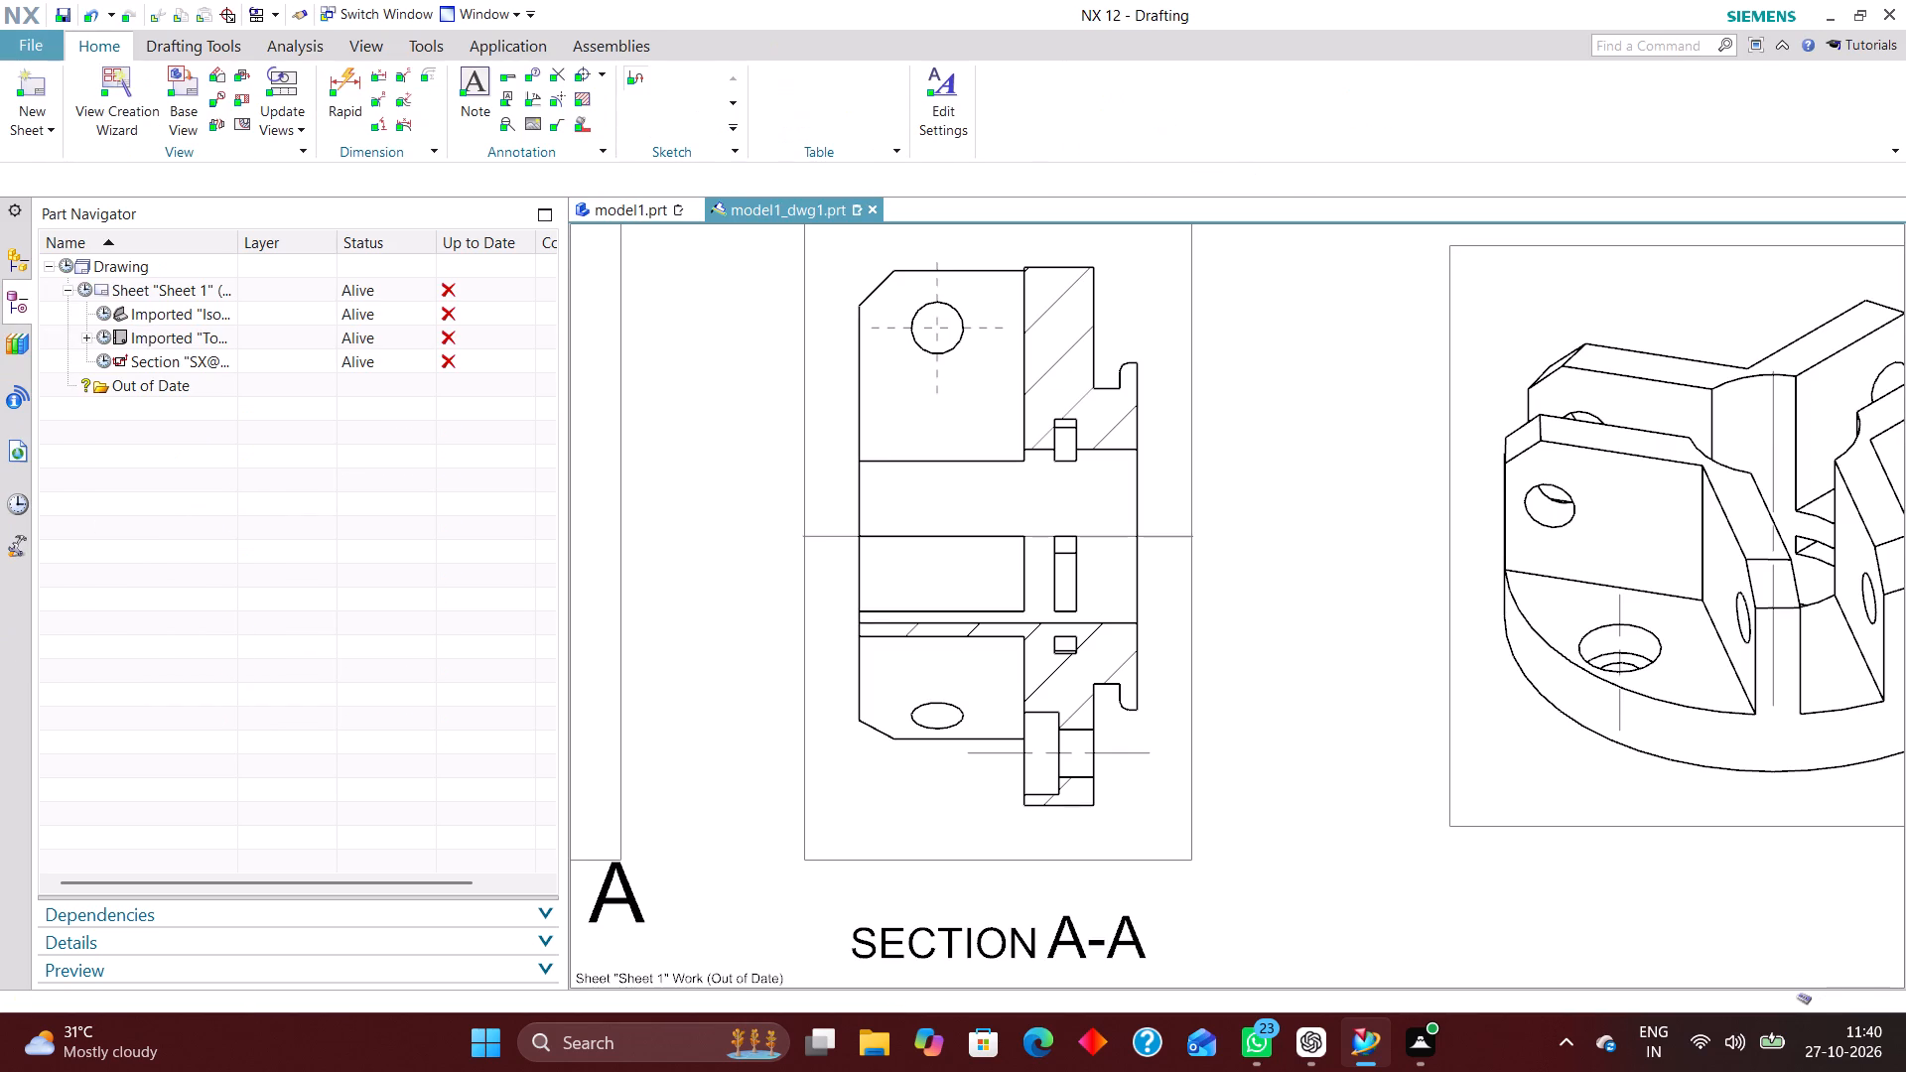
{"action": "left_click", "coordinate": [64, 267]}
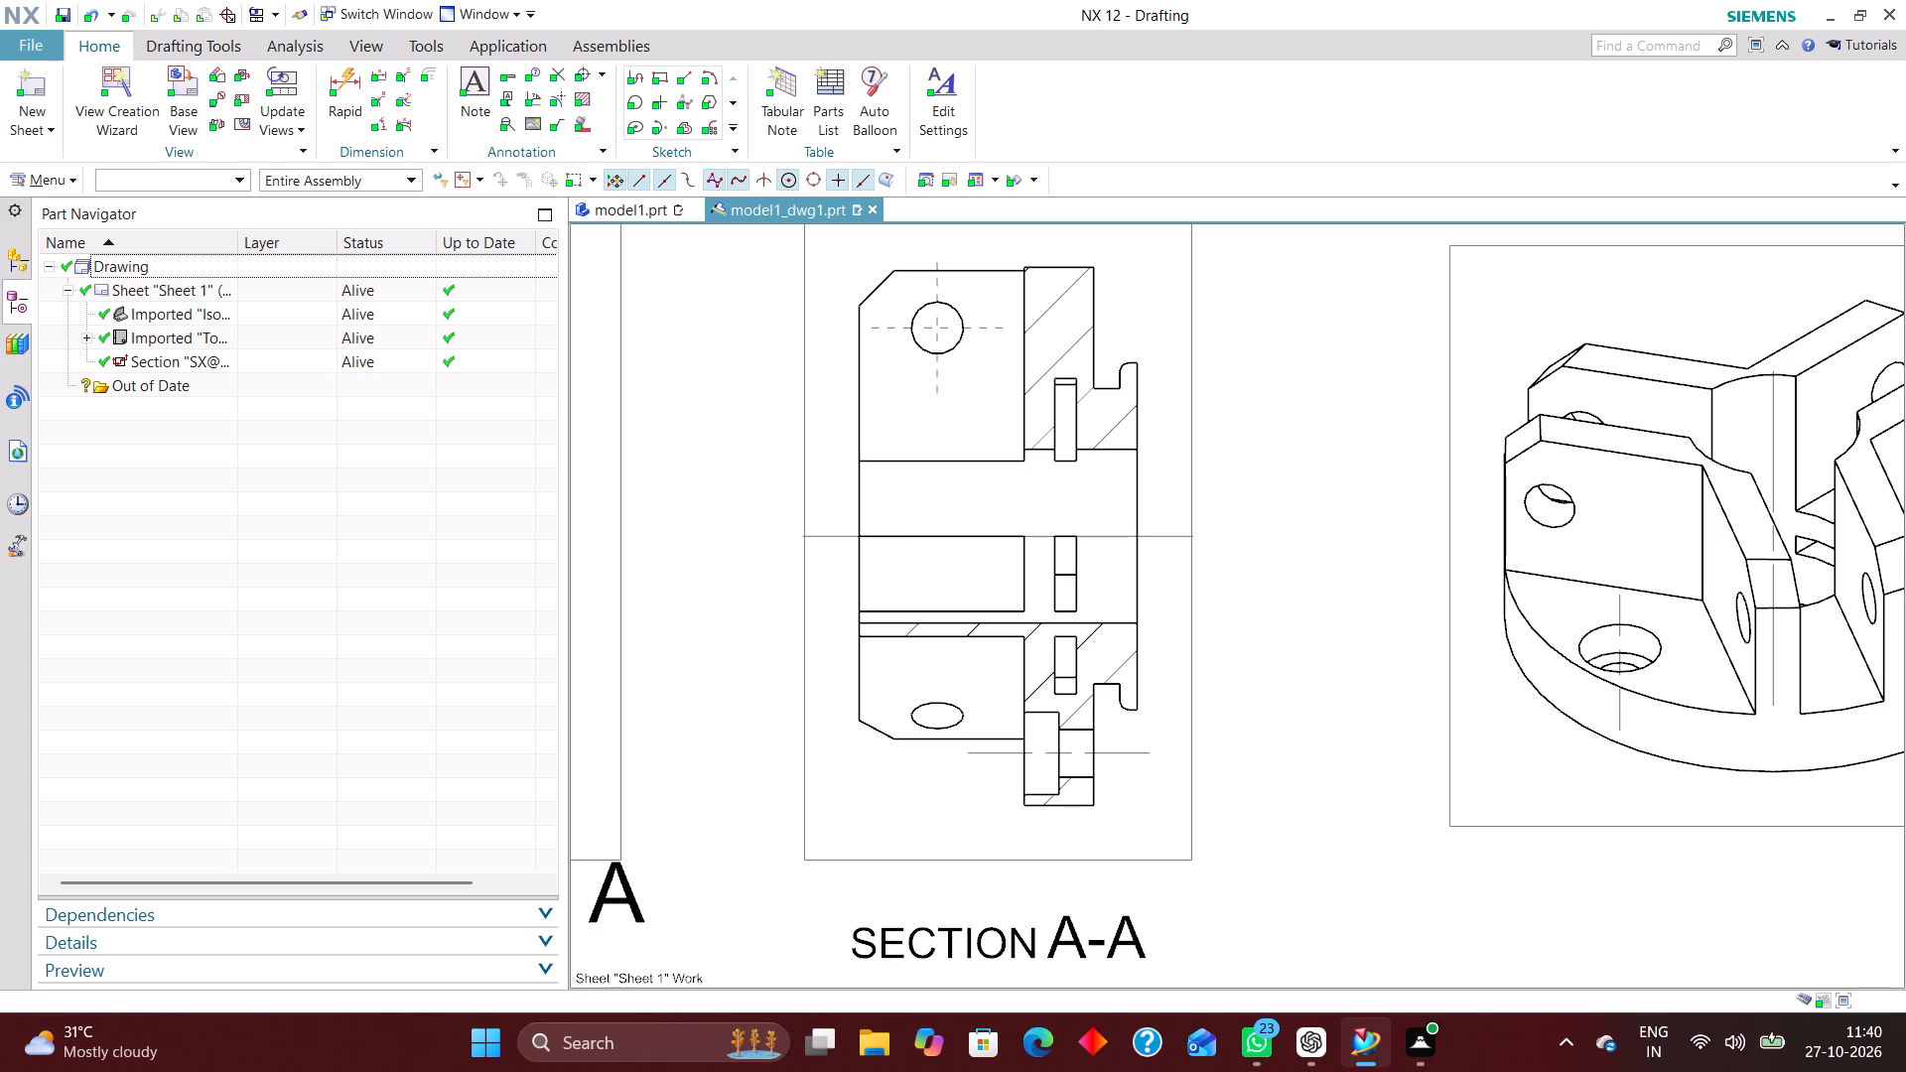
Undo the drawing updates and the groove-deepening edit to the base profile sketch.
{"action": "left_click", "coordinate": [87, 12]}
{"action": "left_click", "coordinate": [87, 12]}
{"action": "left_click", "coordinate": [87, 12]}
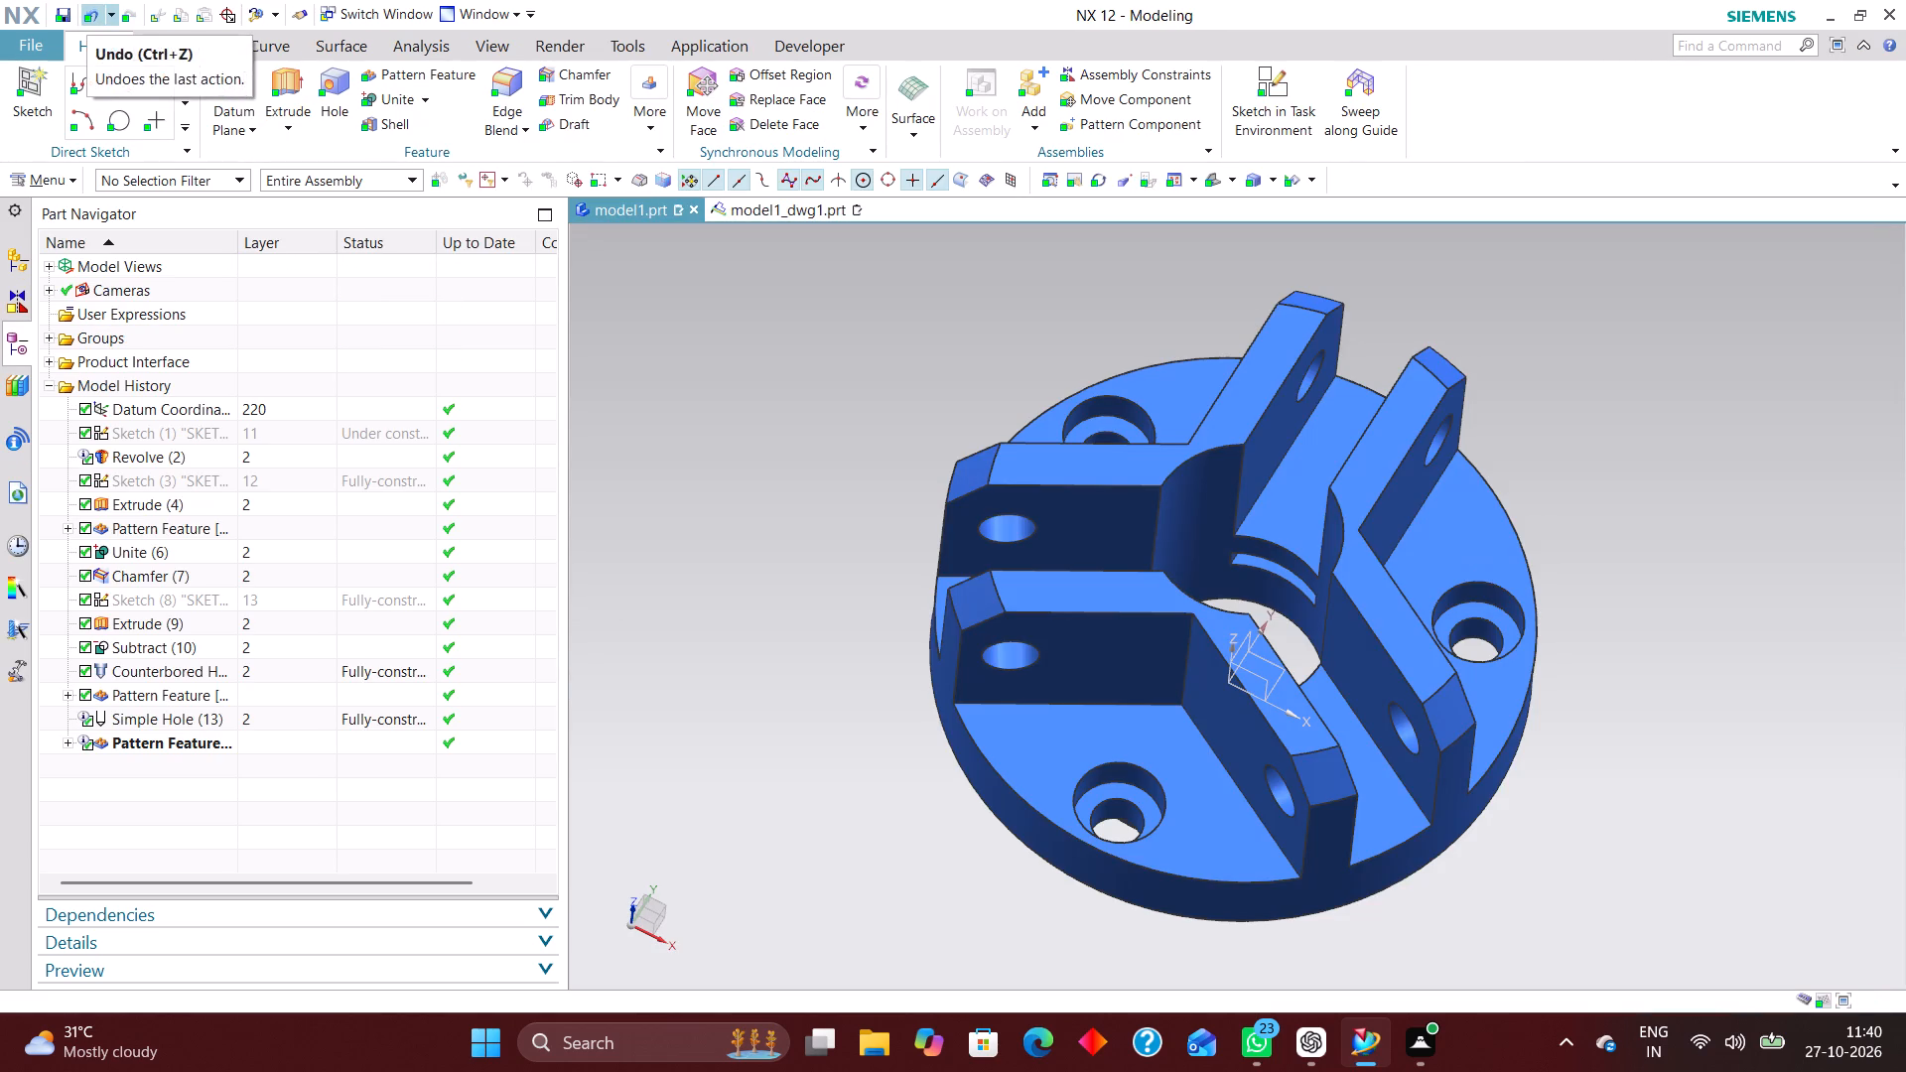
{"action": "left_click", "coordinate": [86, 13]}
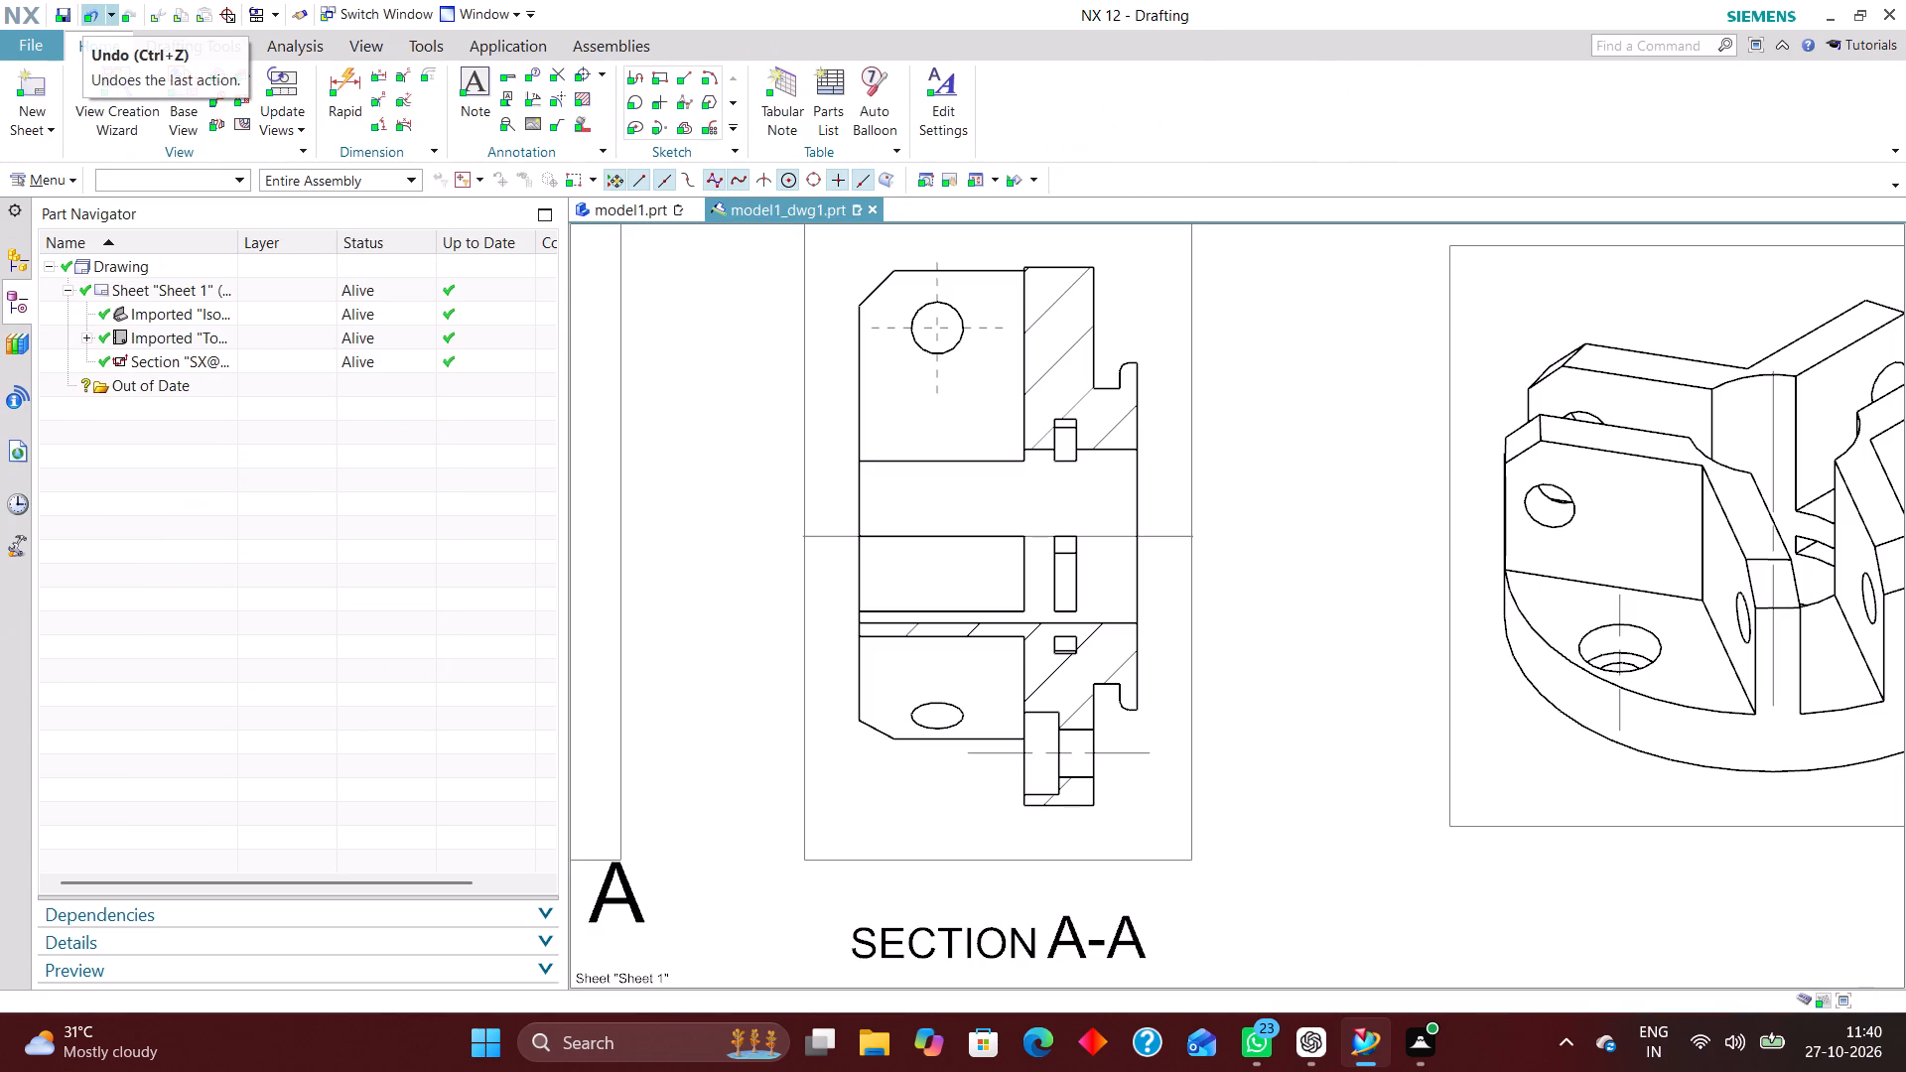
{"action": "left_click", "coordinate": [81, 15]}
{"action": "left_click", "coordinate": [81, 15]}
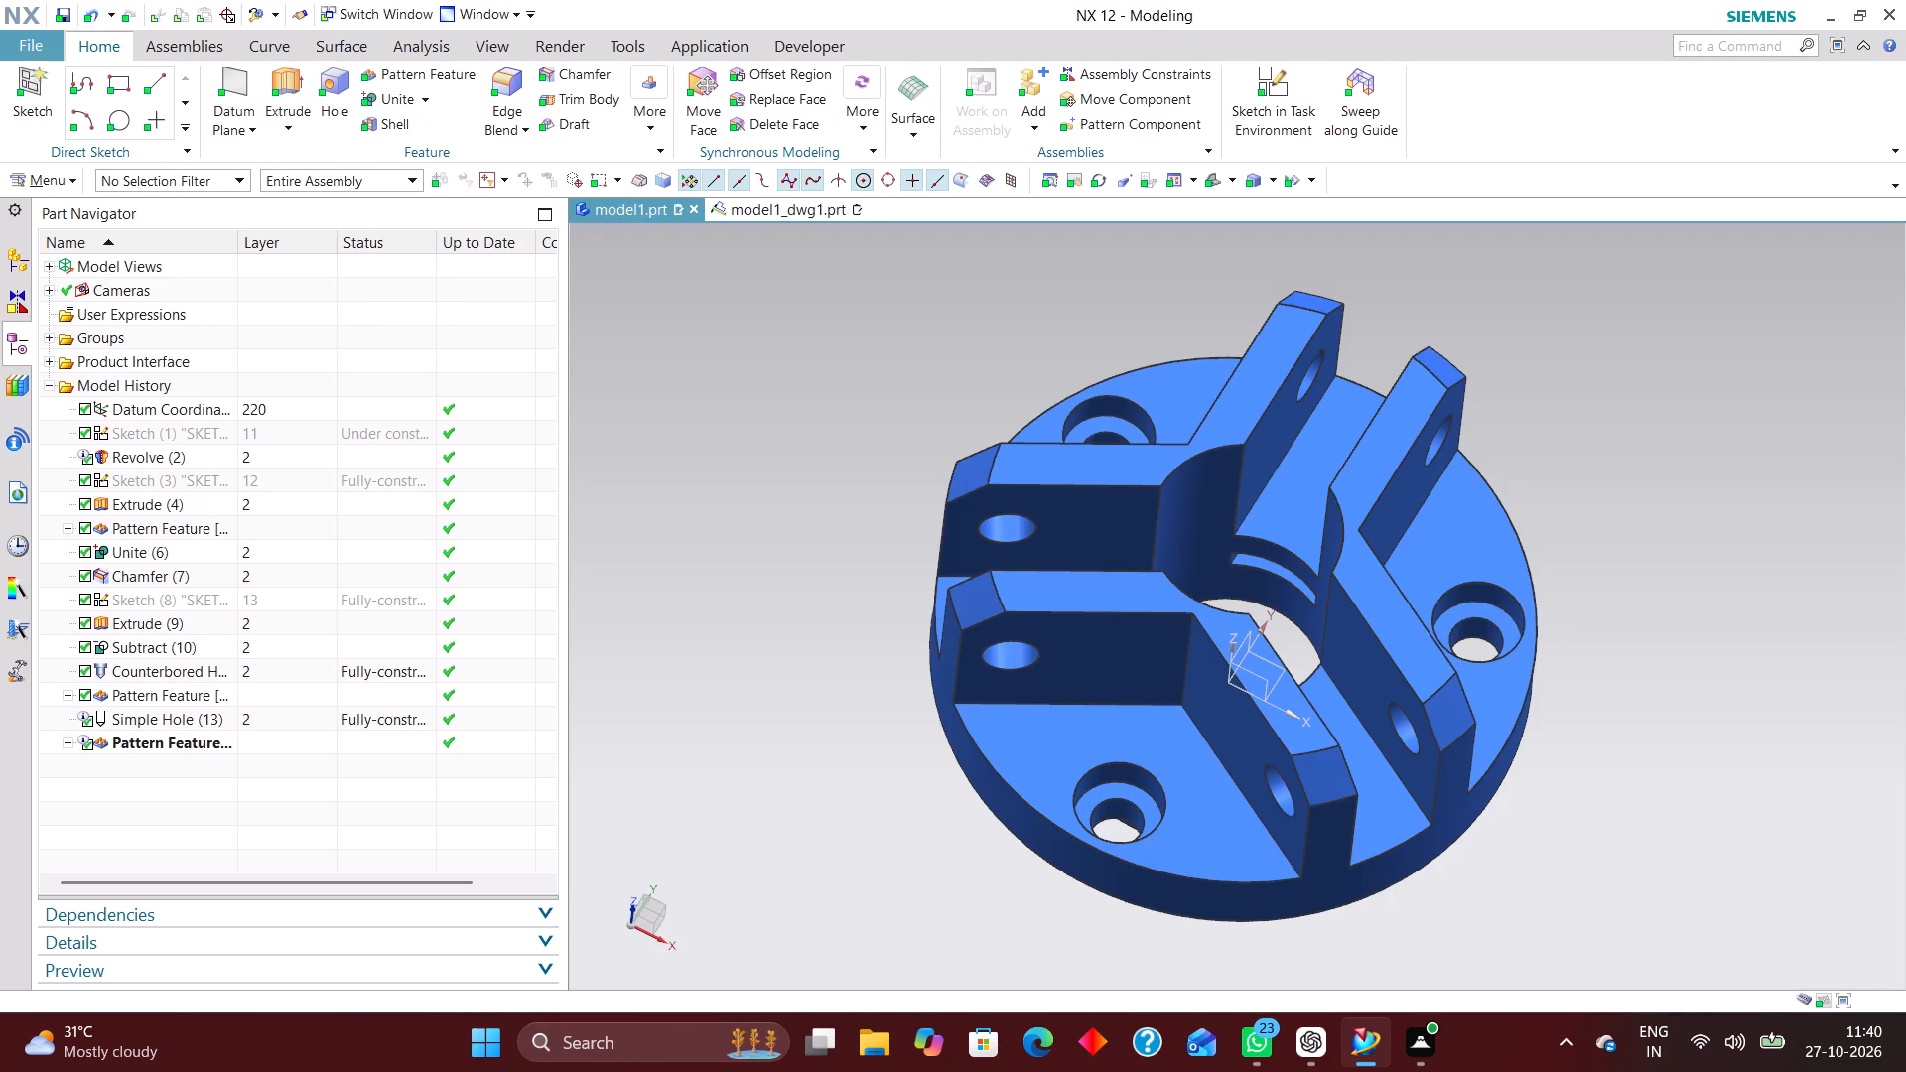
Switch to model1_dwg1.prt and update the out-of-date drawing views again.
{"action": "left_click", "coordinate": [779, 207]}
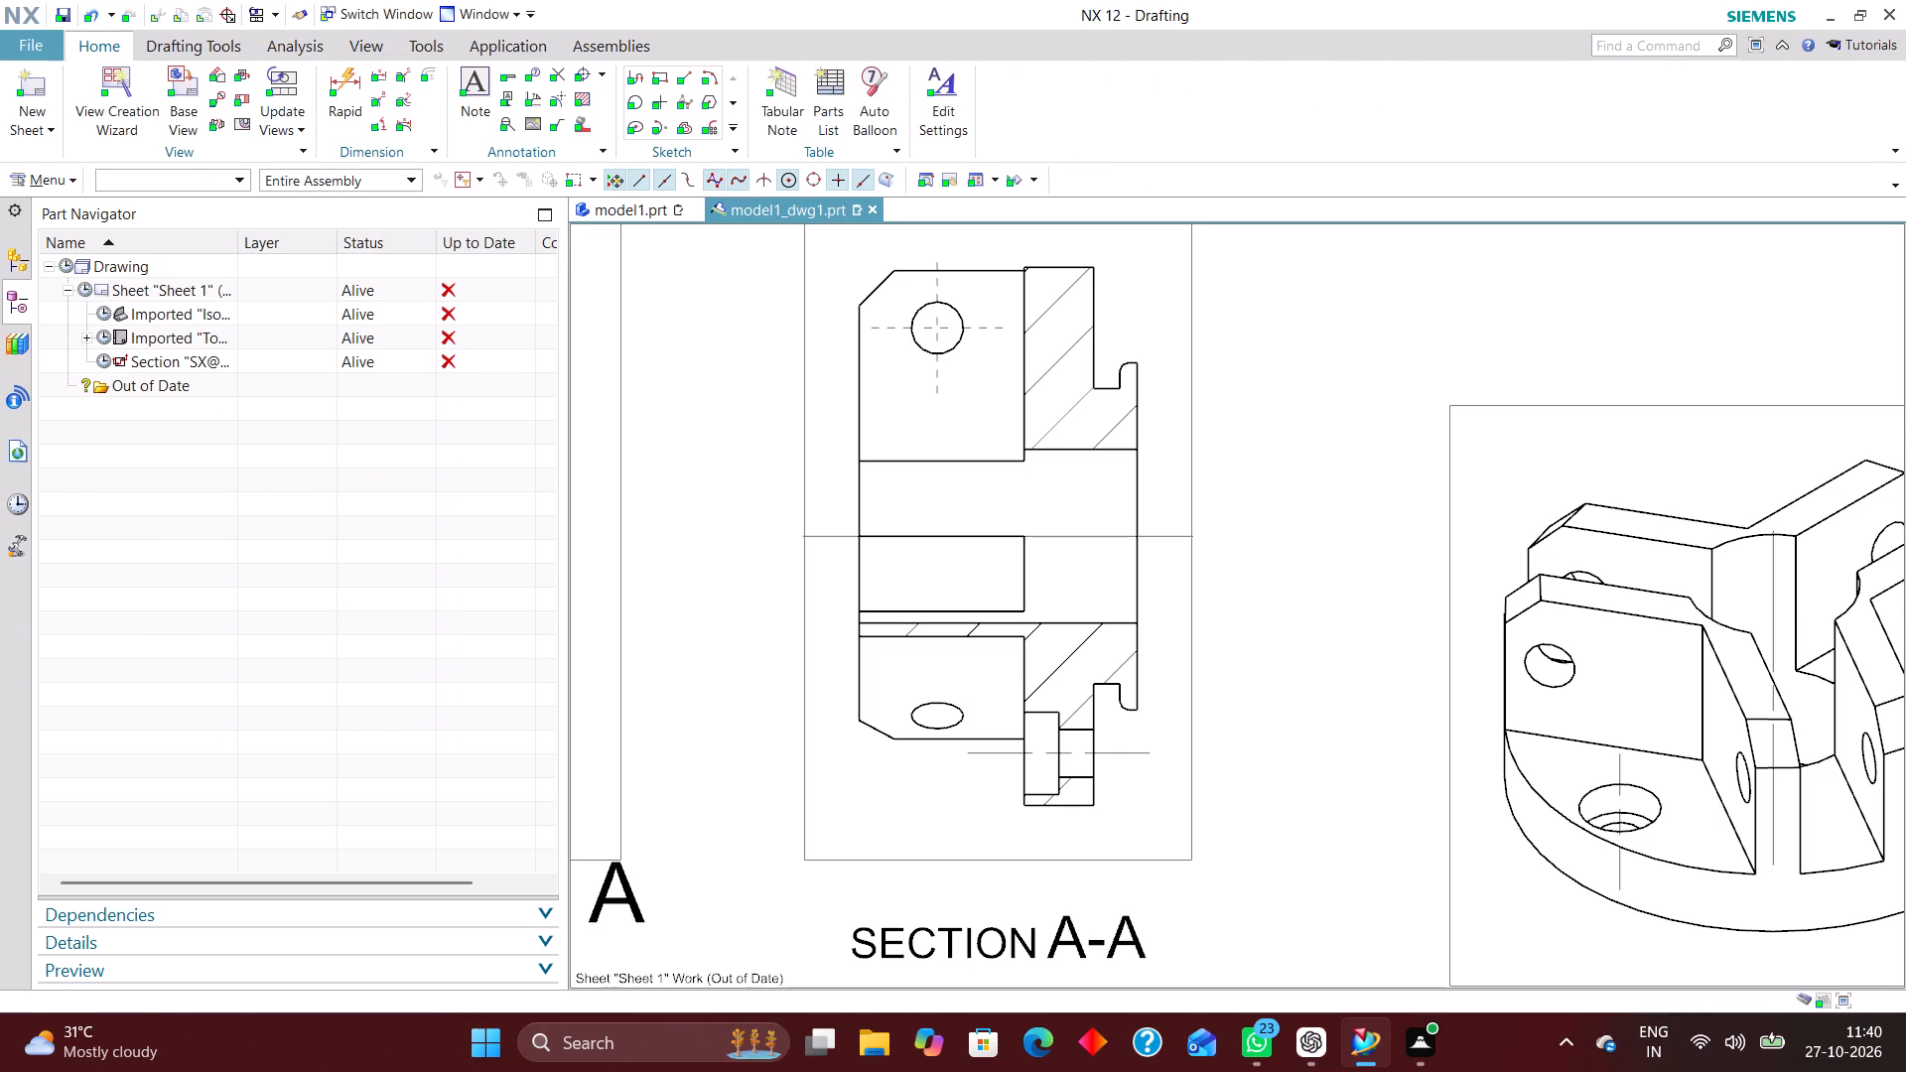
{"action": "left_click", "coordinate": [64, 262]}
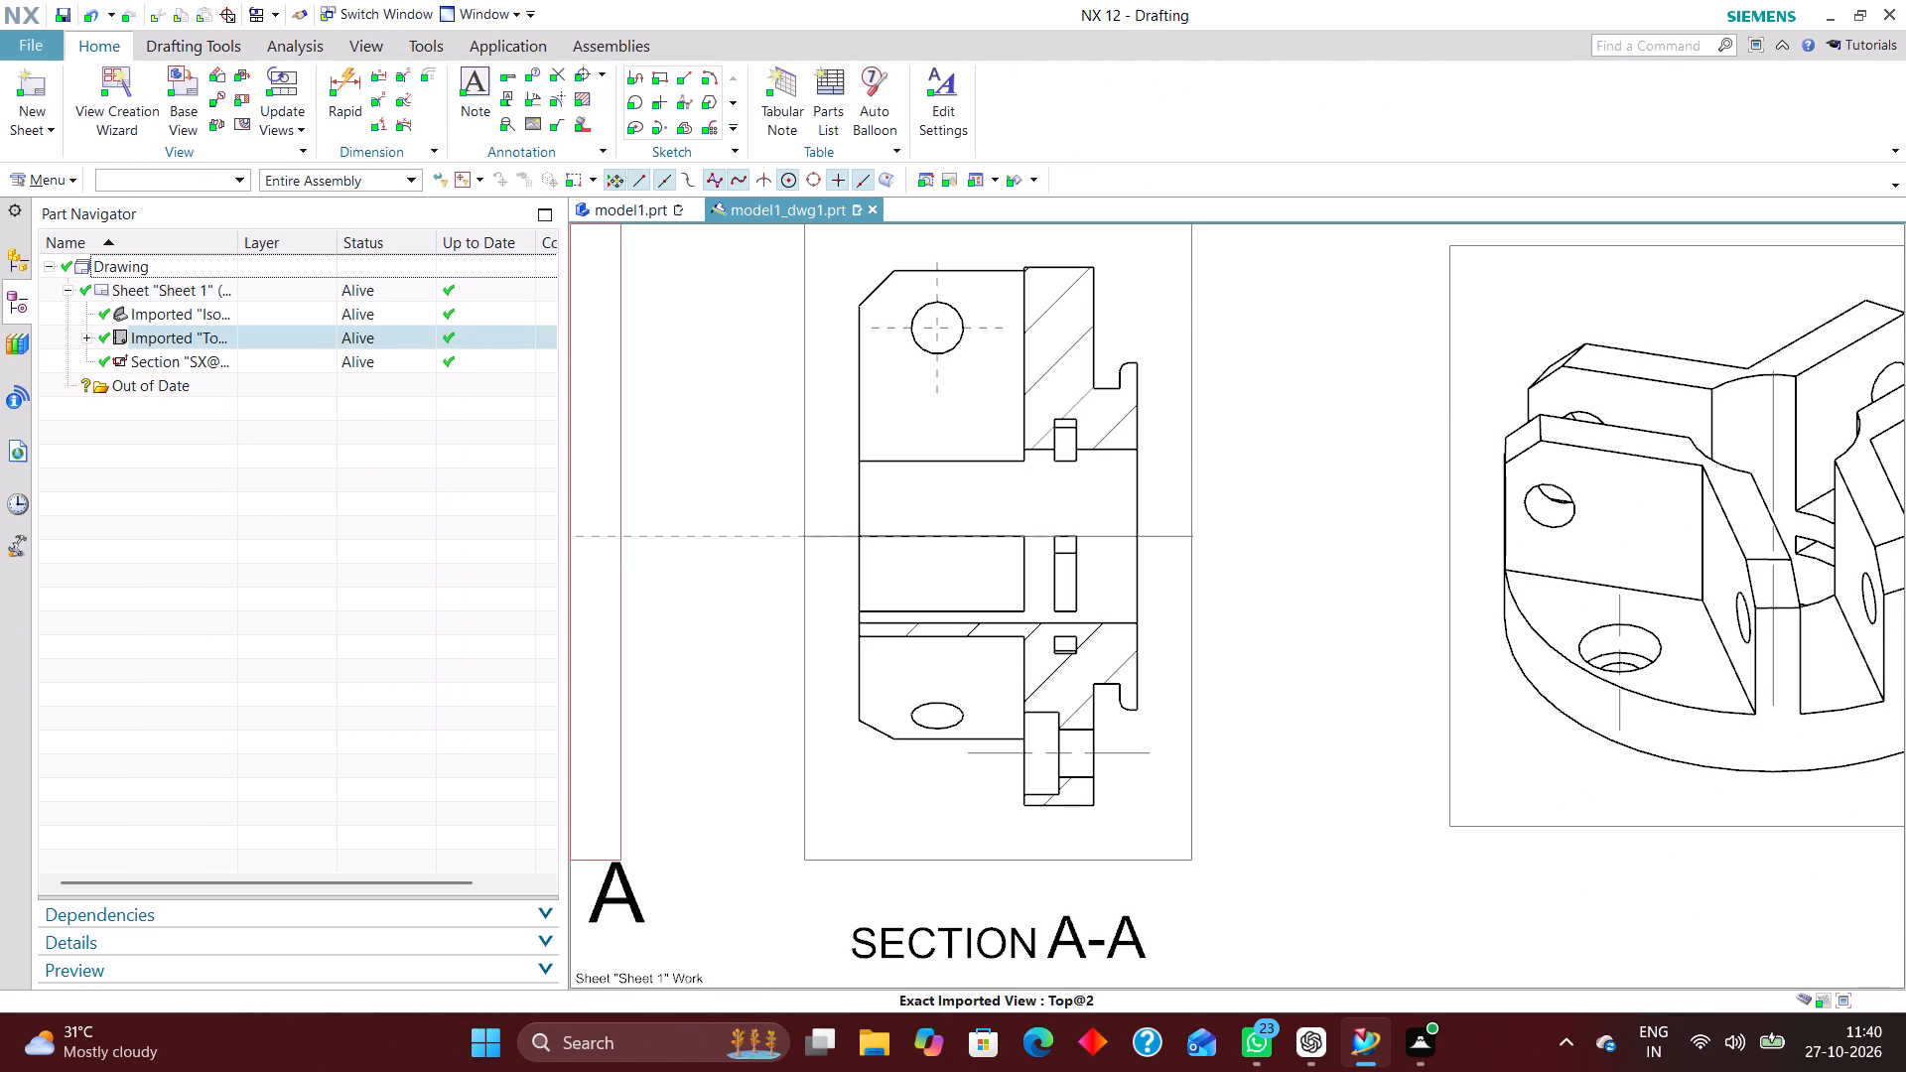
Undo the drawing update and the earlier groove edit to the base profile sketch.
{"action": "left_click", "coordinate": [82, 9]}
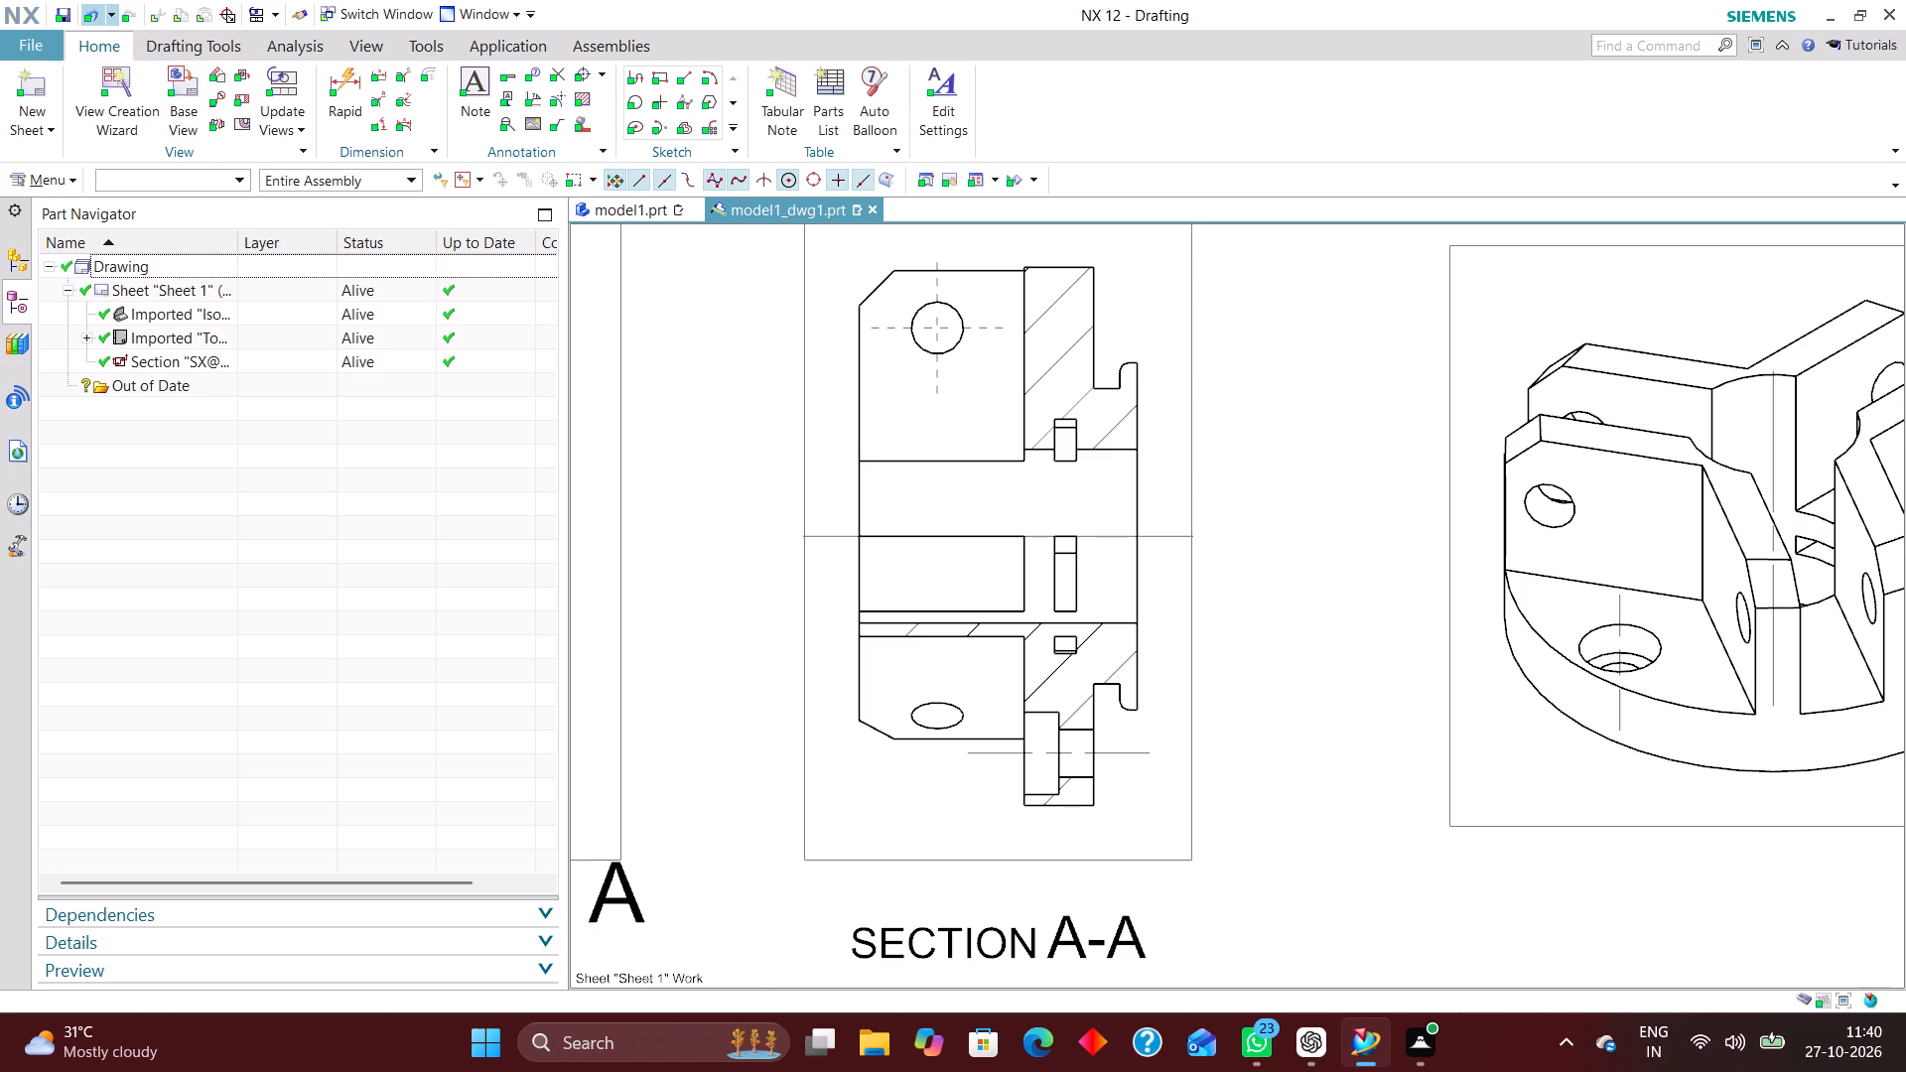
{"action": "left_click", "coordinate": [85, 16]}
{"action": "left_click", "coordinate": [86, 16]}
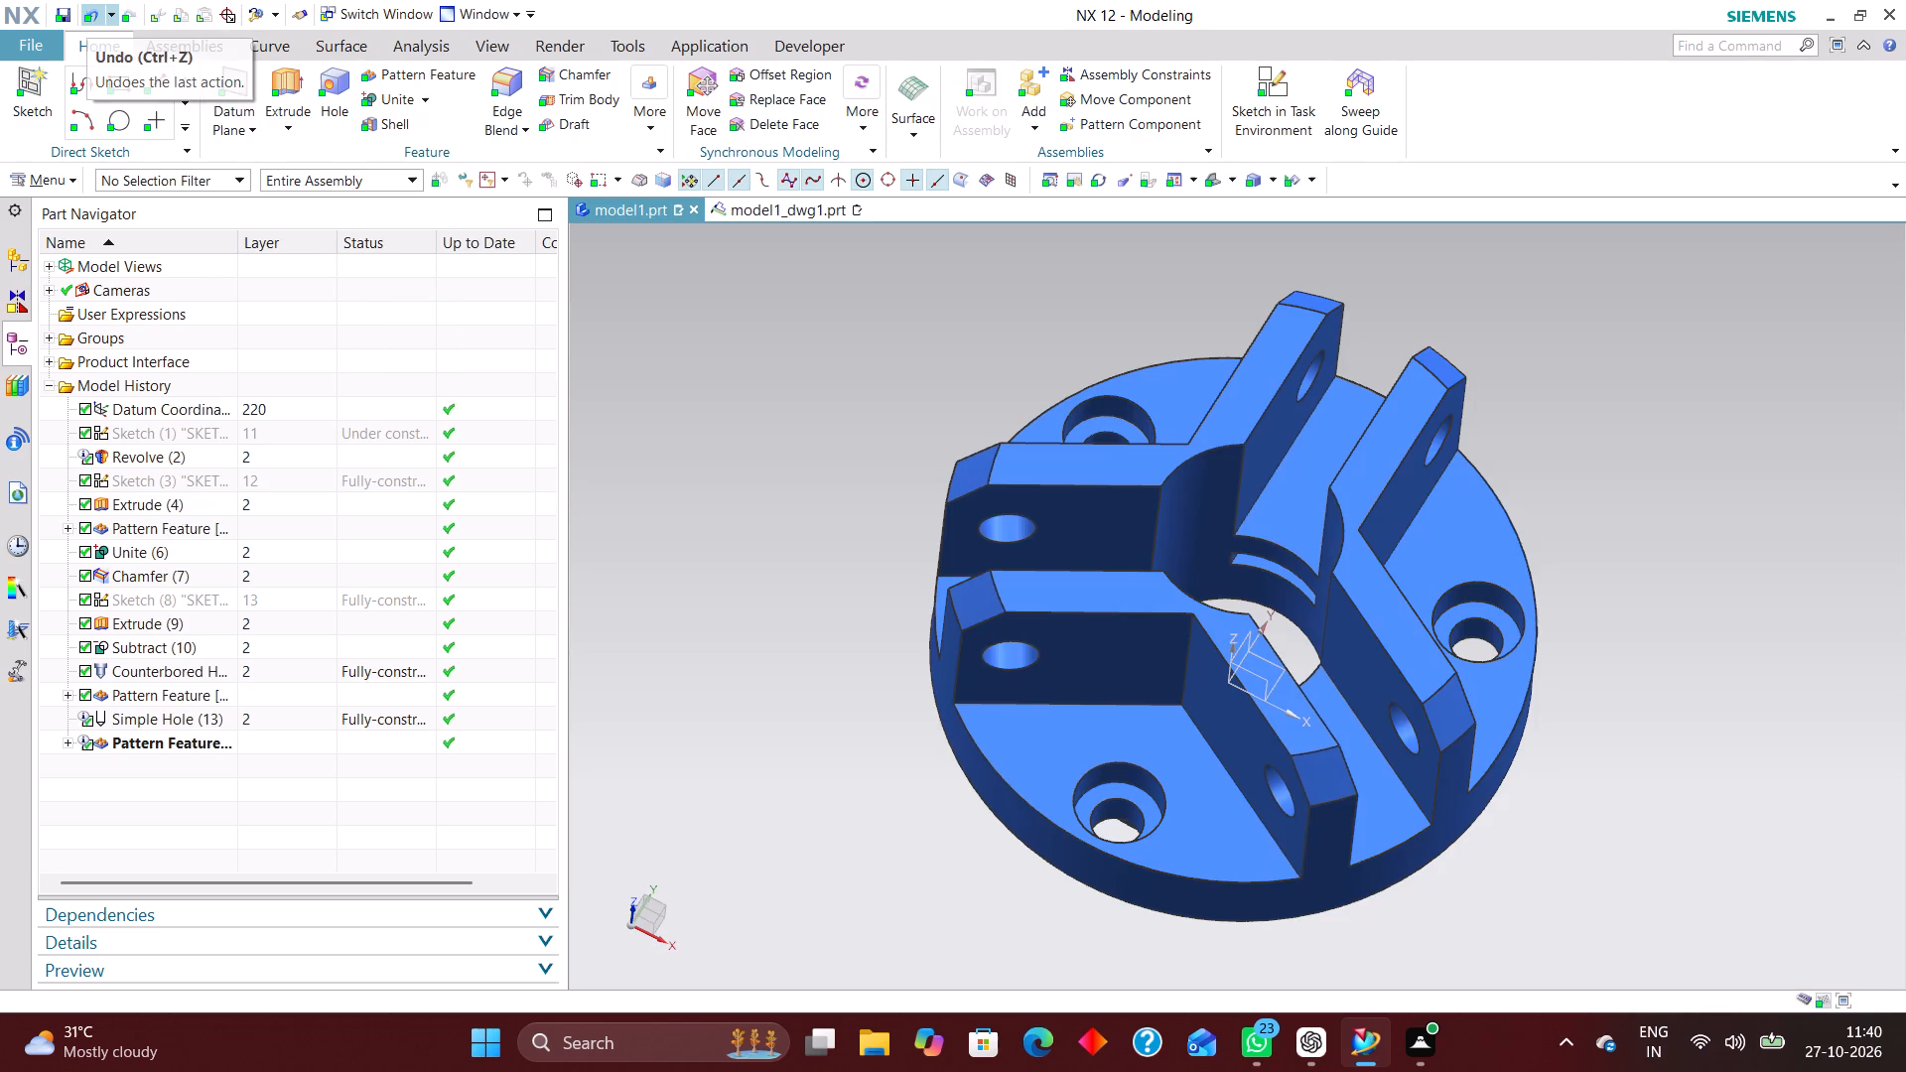
Reopen the base profile, Sketch (1), in model1.prt for editing with rollback.
{"action": "left_click", "coordinate": [292, 433]}
{"action": "right_click", "coordinate": [300, 429]}
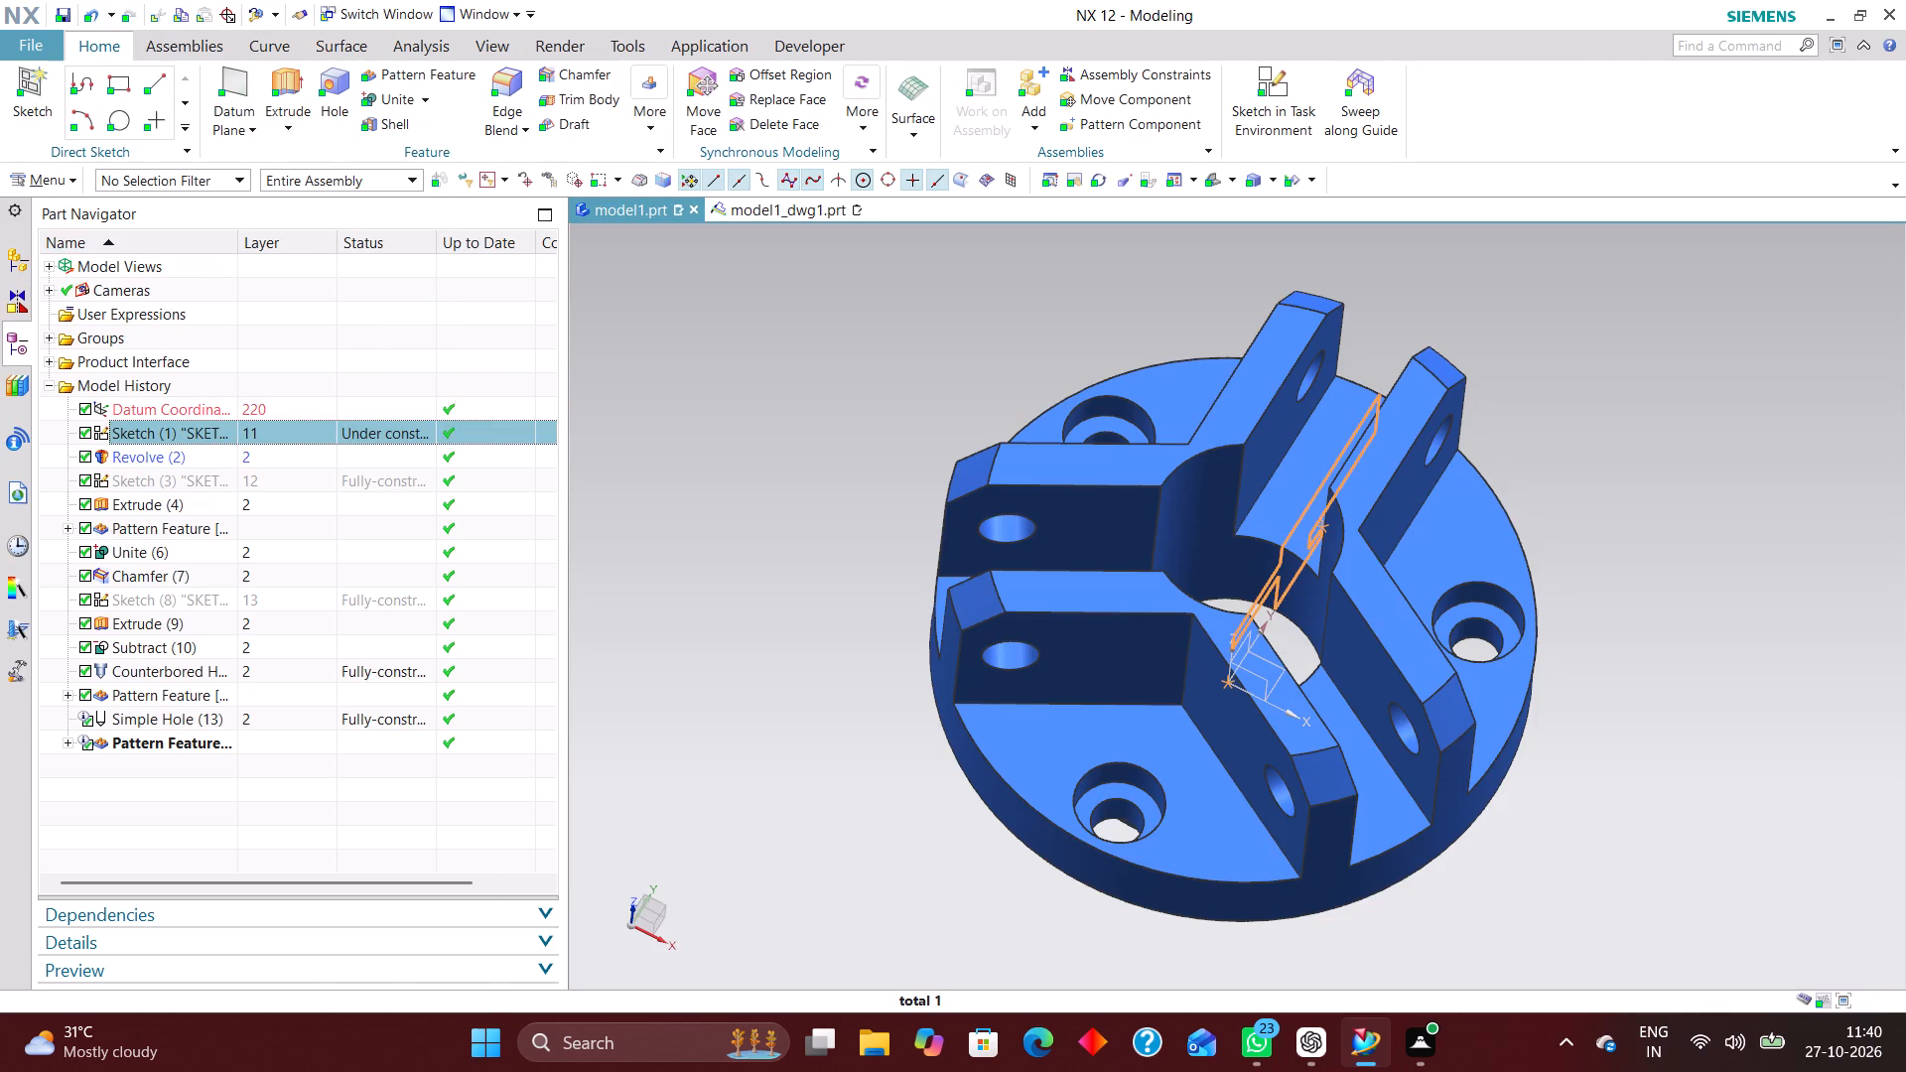
{"action": "left_click", "coordinate": [363, 516]}
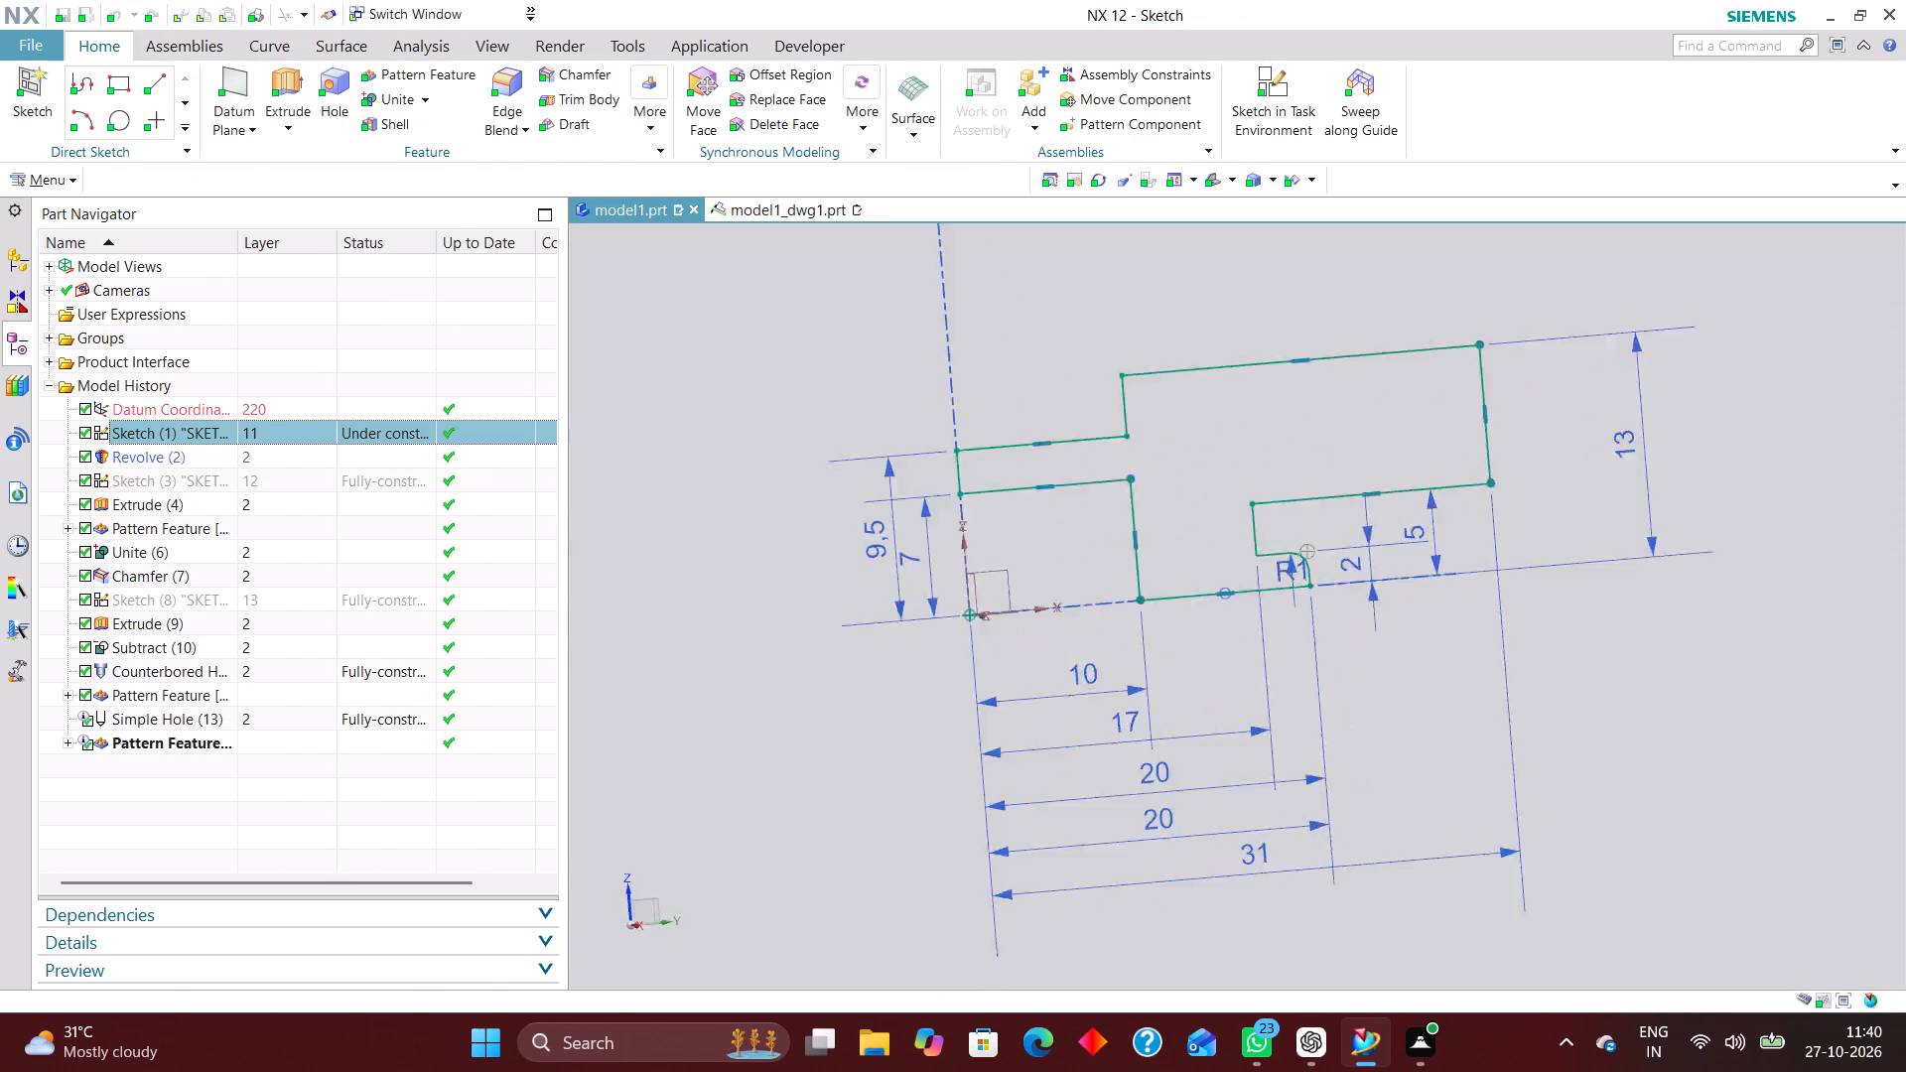
Delete the inner web's two horizontal lines, its short vertical line on the axis, and the bore-side vertical line's upper segment from the base profile.
{"action": "scroll", "coordinate": [1027, 601], "scroll_direction": "down", "scroll_amount": 2}
{"action": "scroll", "coordinate": [1047, 494], "scroll_direction": "up", "scroll_amount": 4}
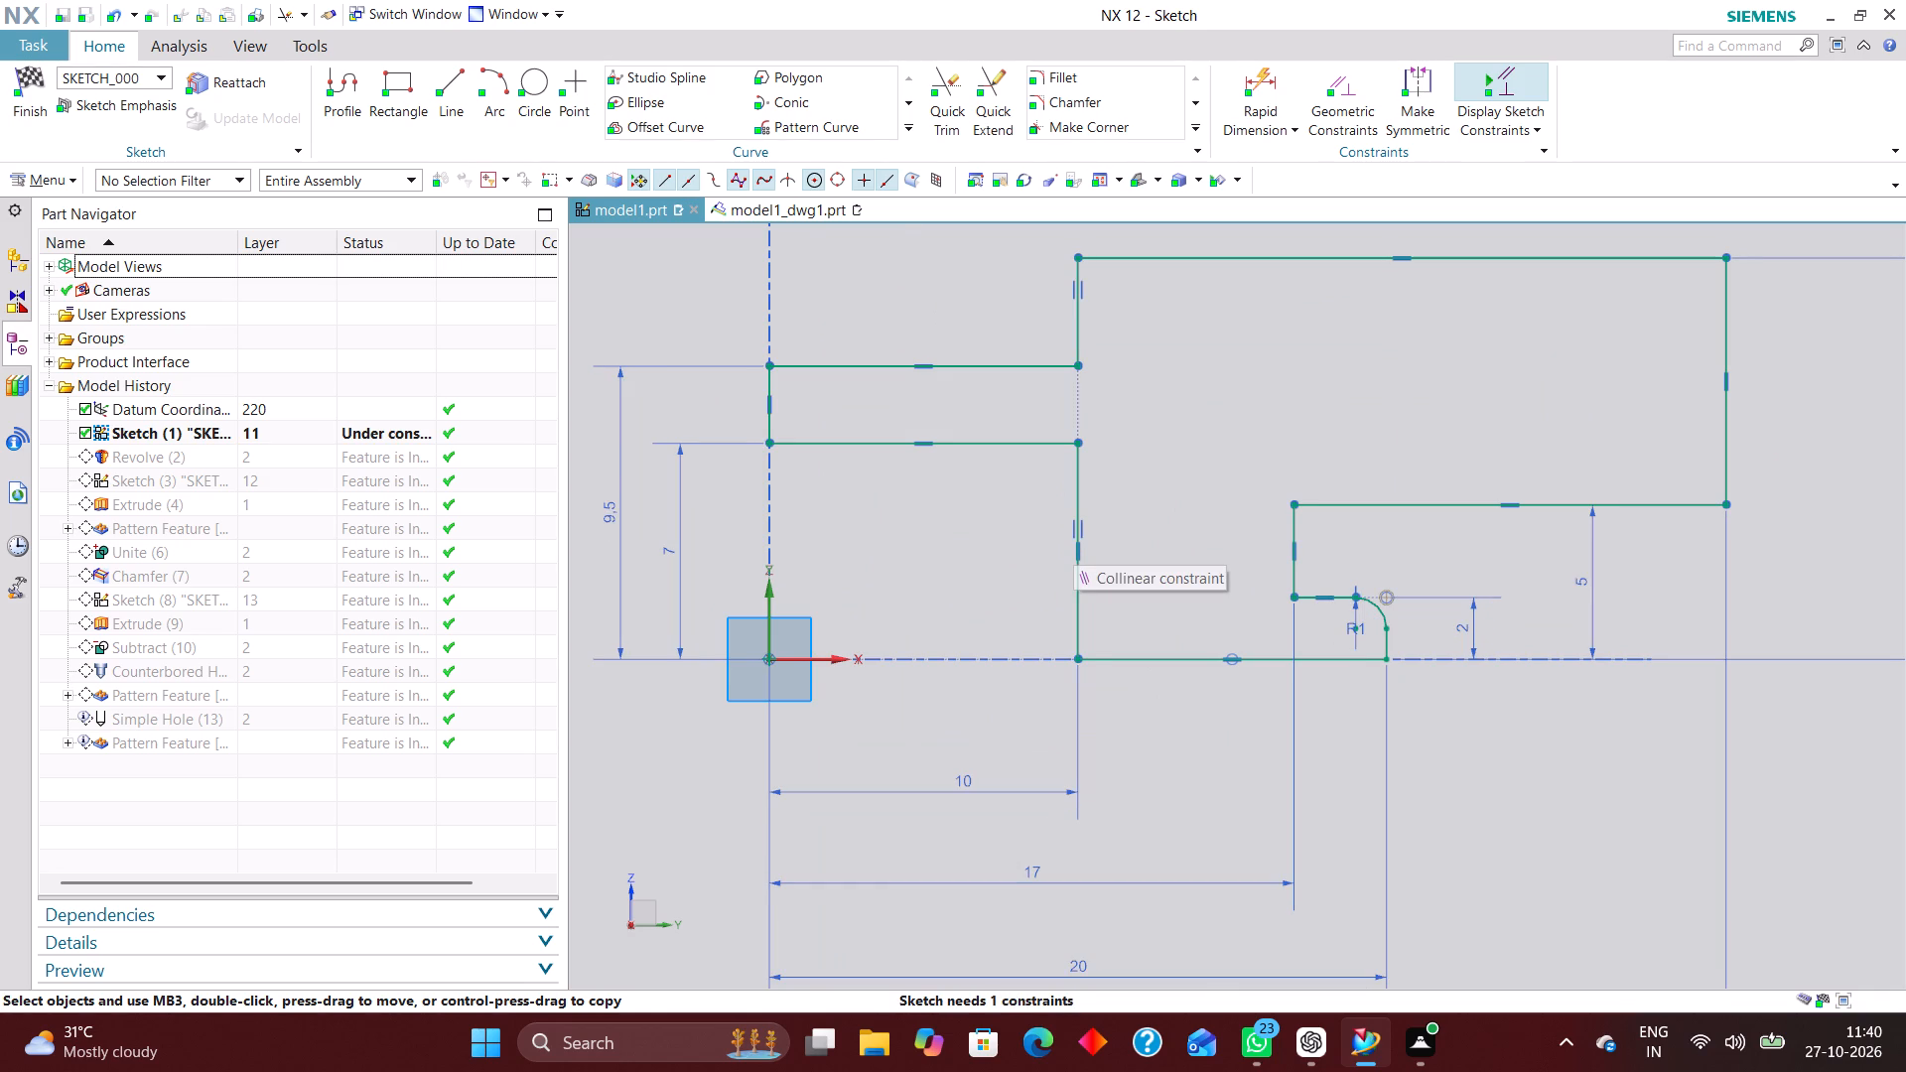
{"action": "right_click_drag", "start_coordinate": [1034, 446], "coordinate": [951, 465]}
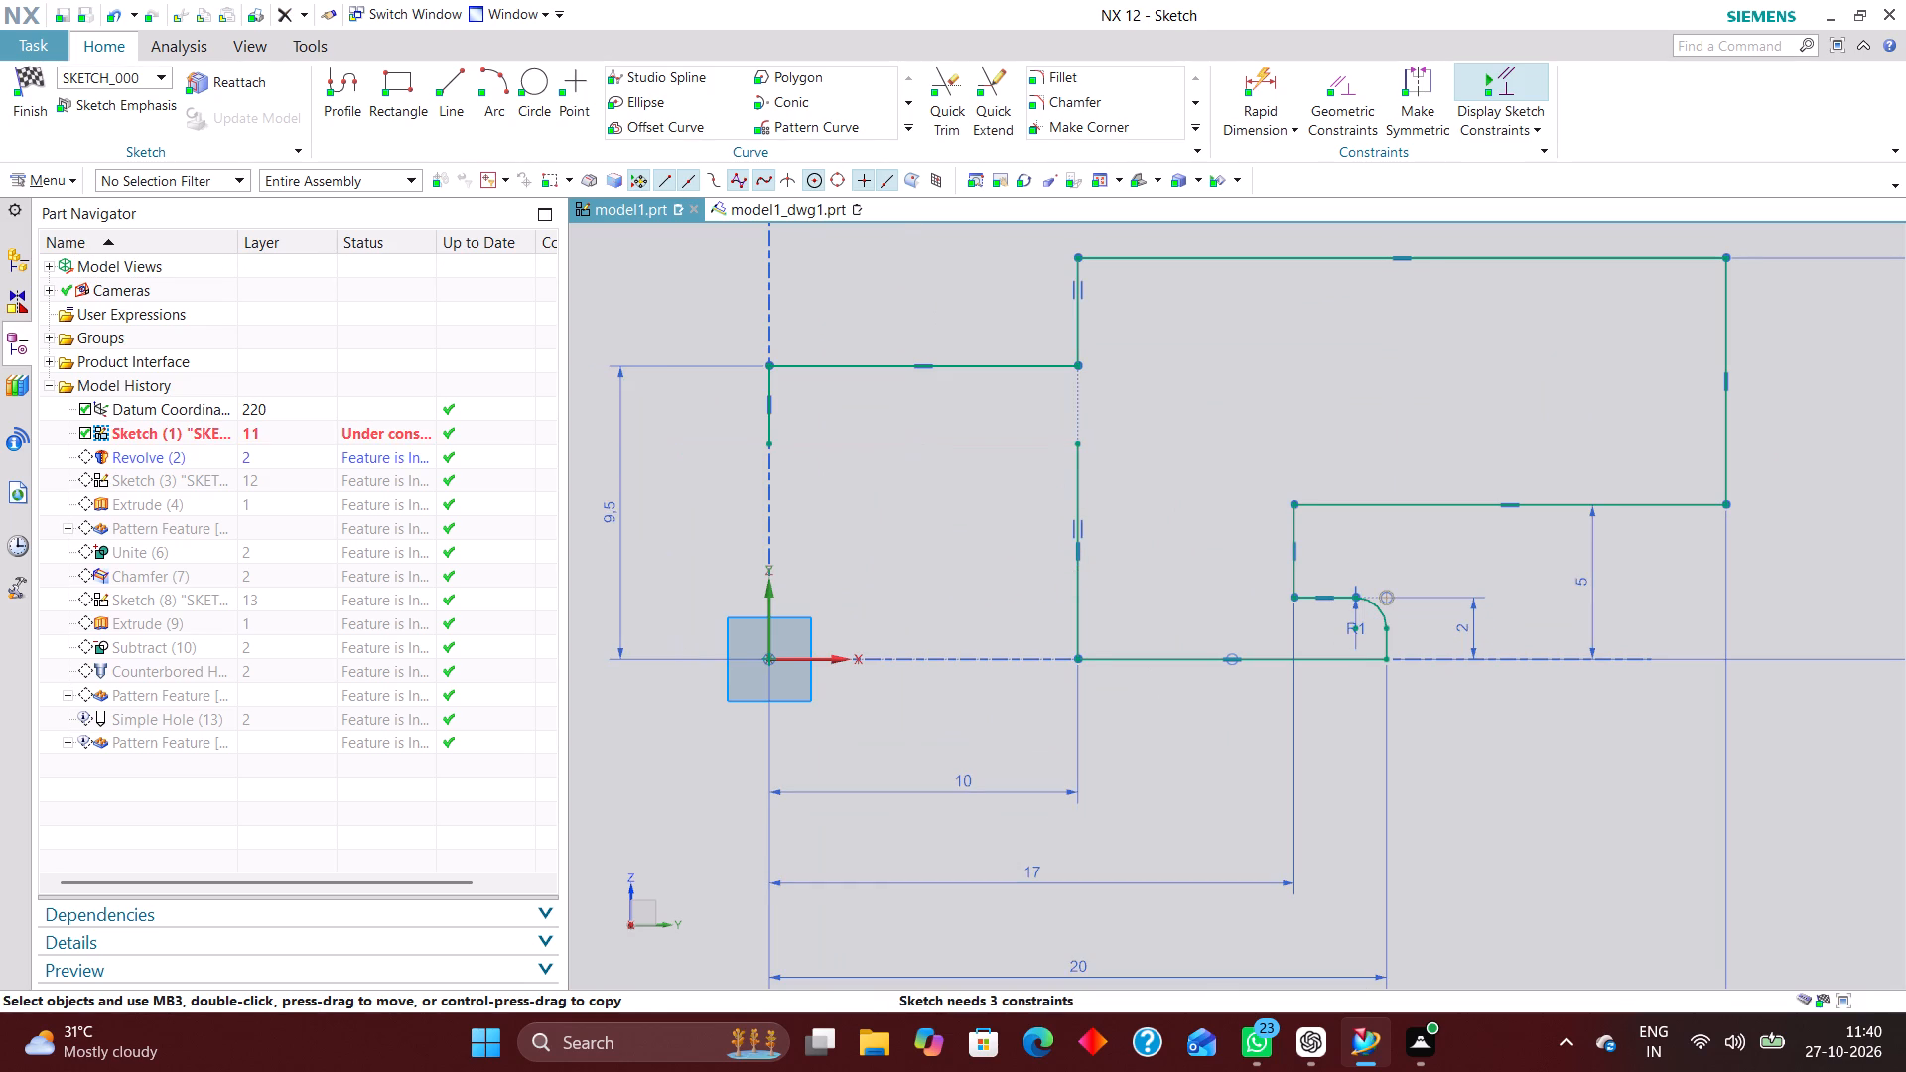
{"action": "right_click_drag", "start_coordinate": [992, 356], "coordinate": [814, 391]}
{"action": "right_click_drag", "start_coordinate": [773, 422], "coordinate": [600, 427]}
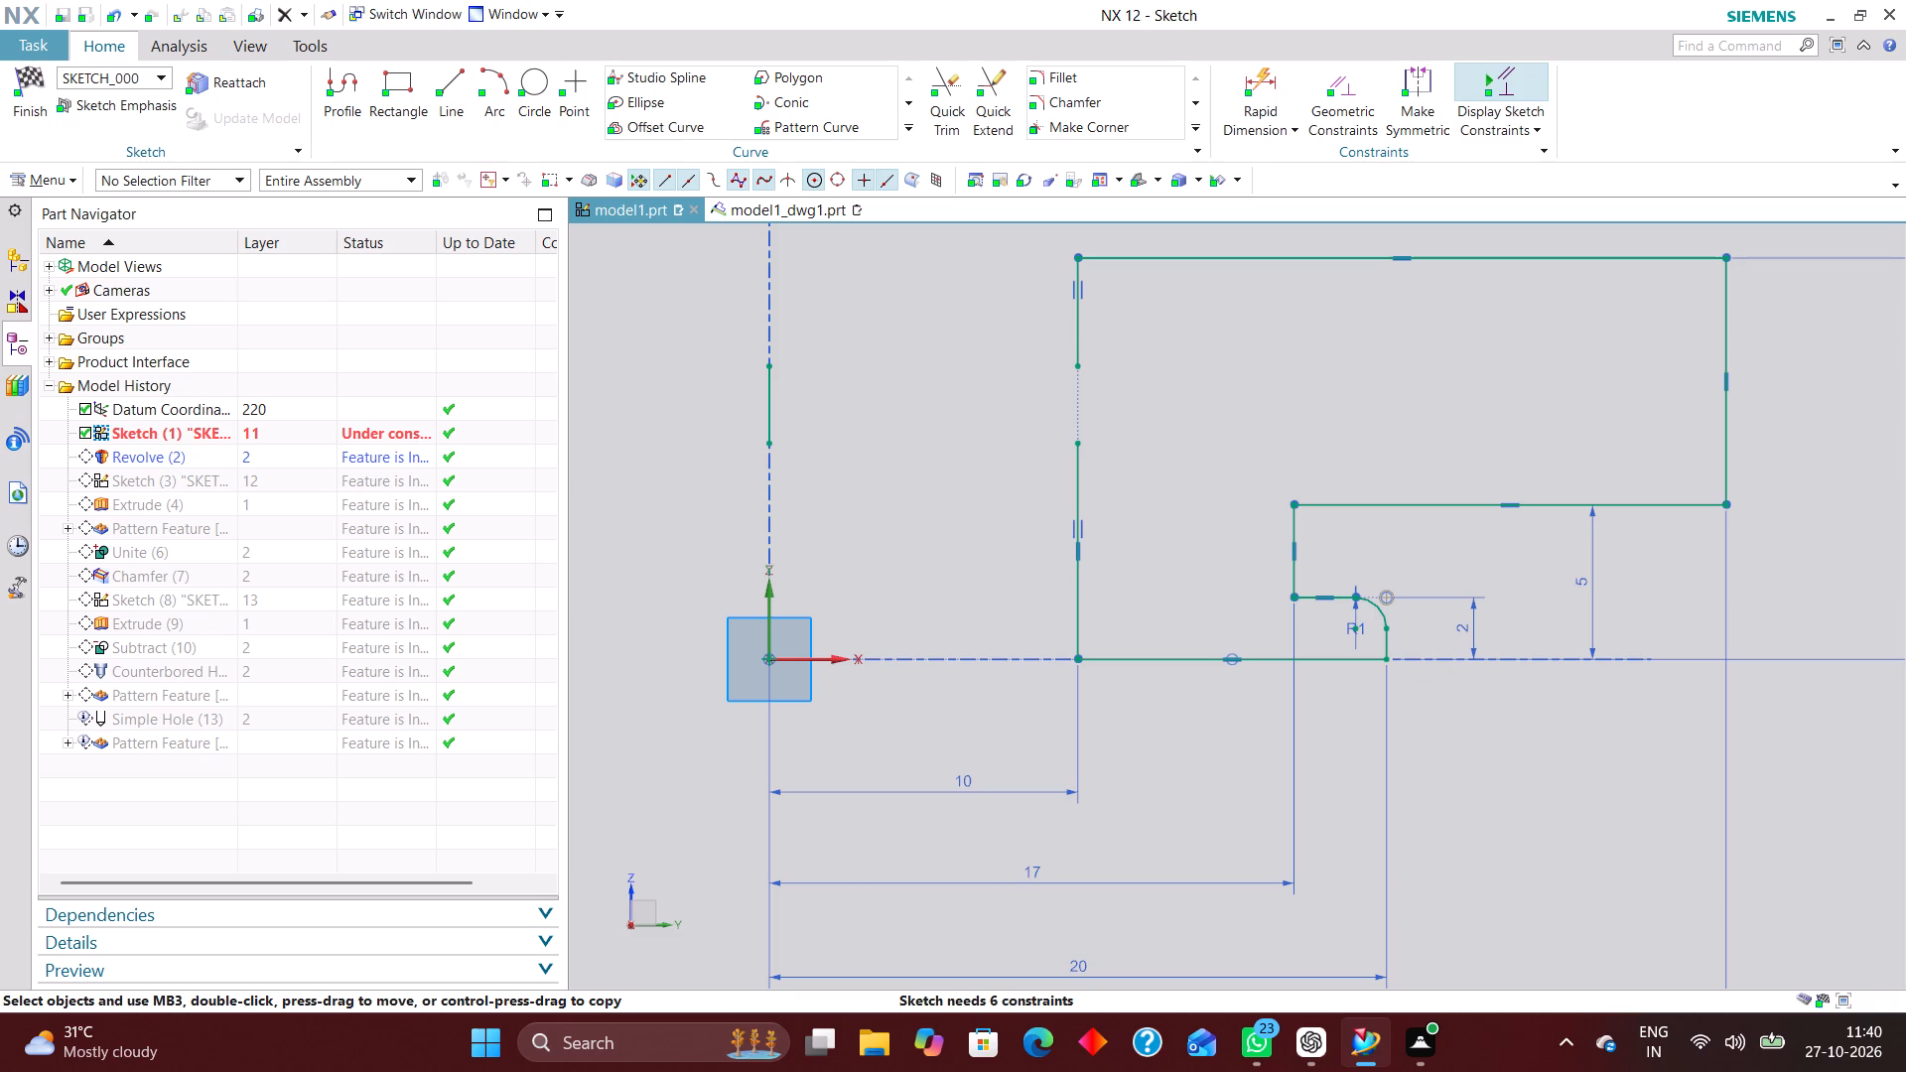
{"action": "right_click_drag", "start_coordinate": [778, 426], "coordinate": [621, 426]}
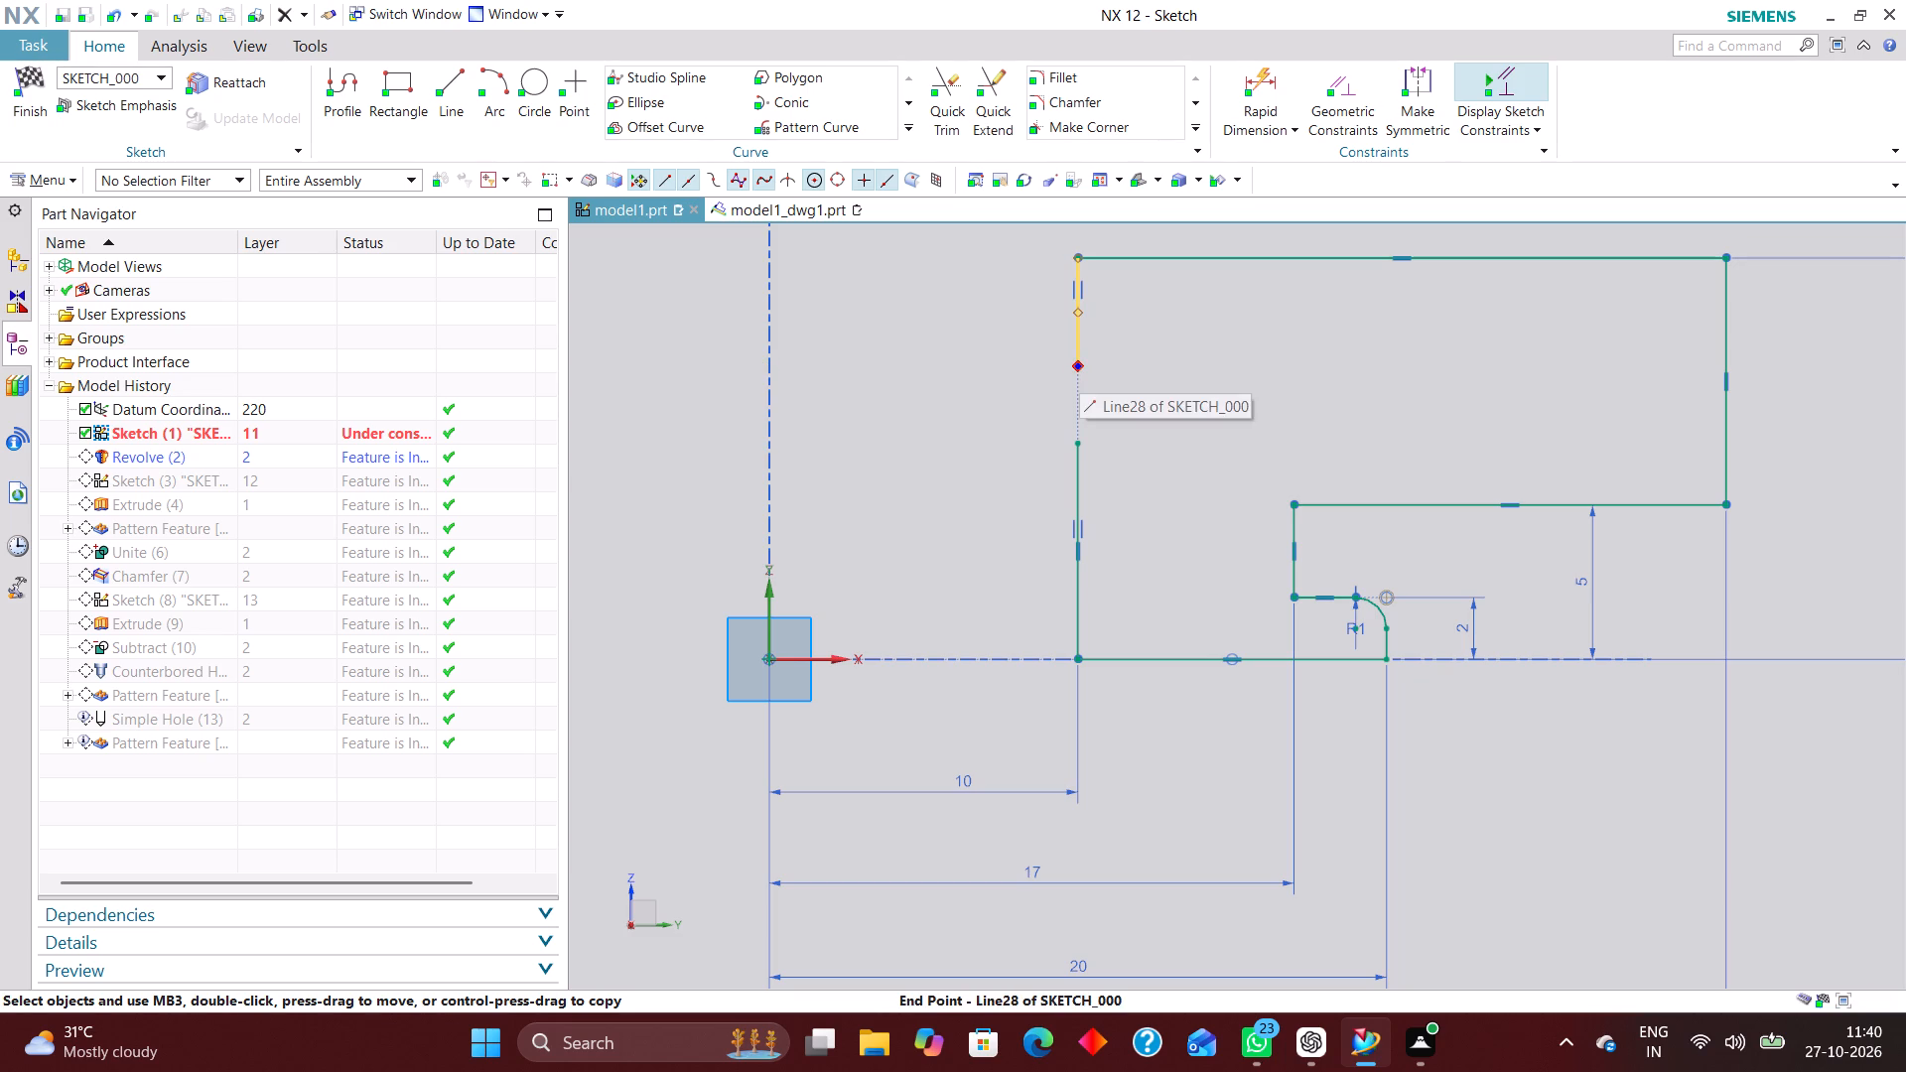
{"action": "left_click_drag", "start_coordinate": [1077, 367], "coordinate": [1077, 416]}
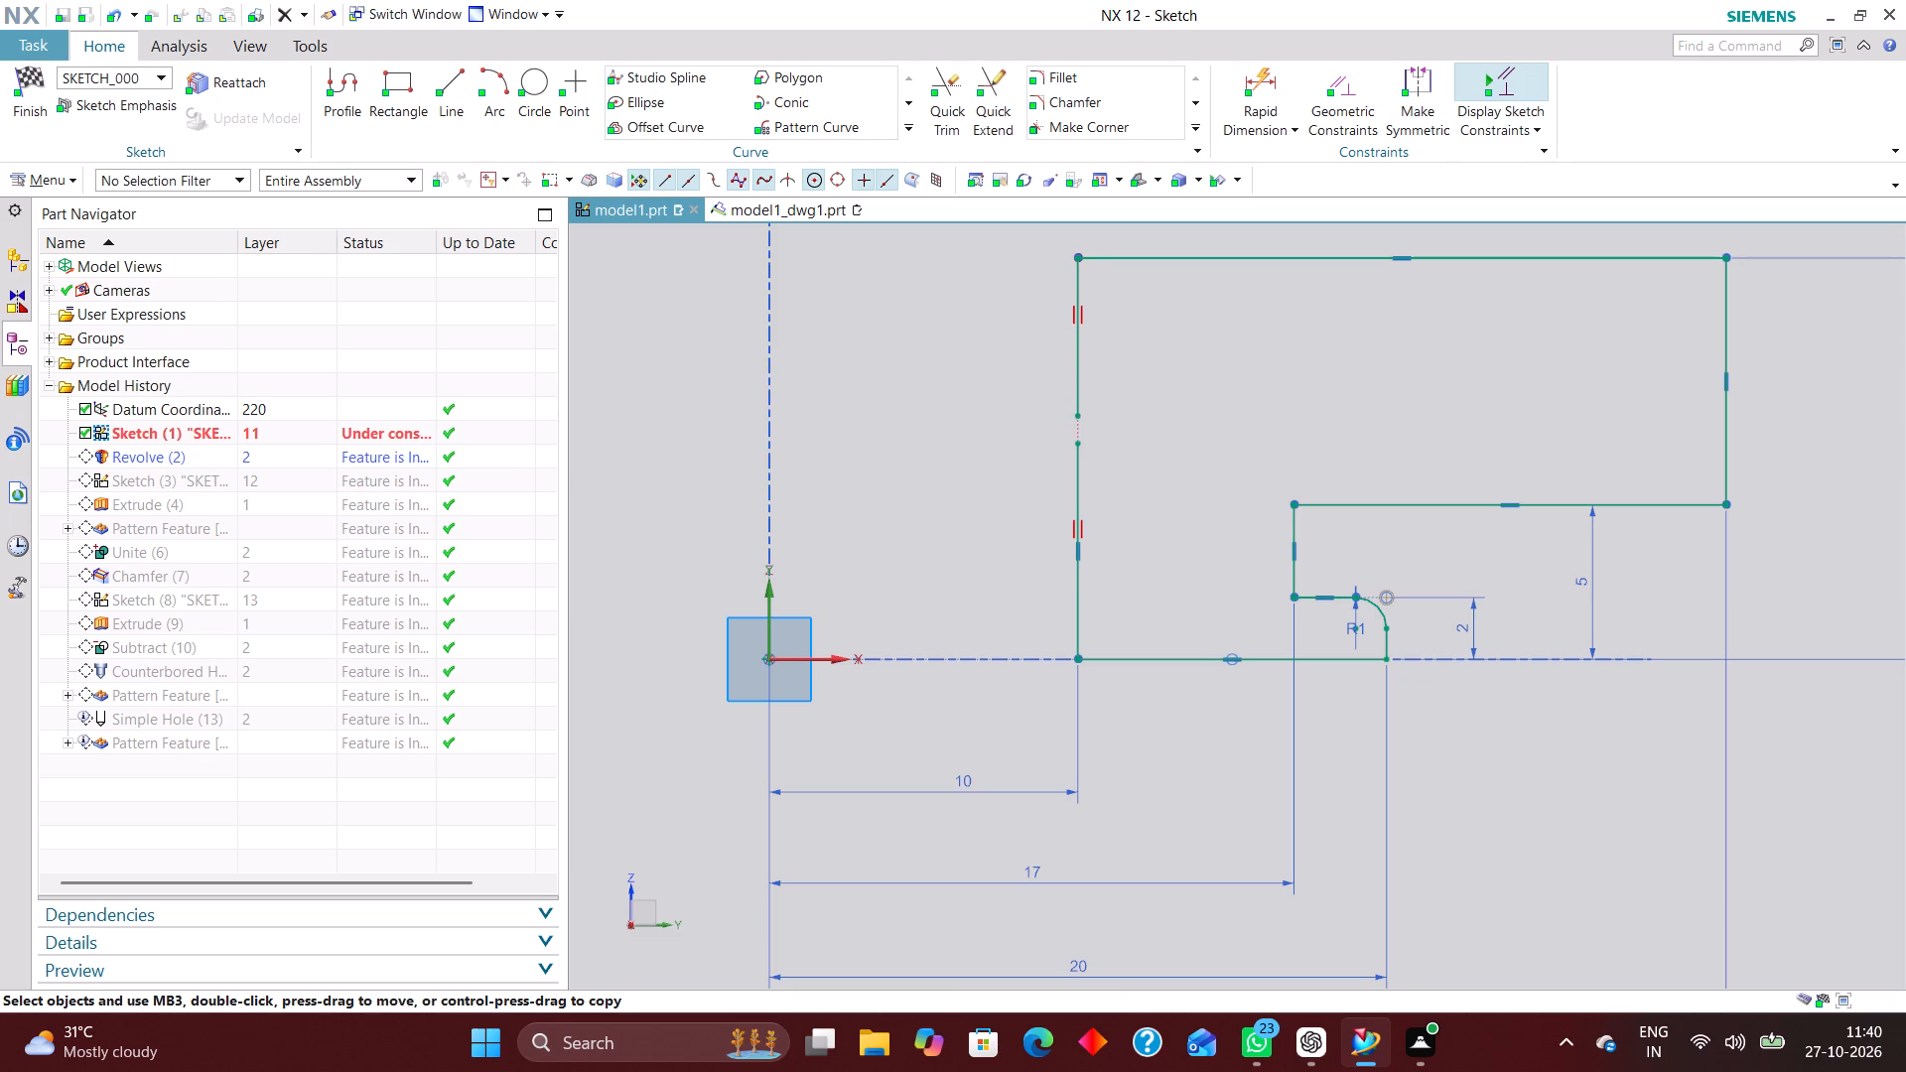
{"action": "left_click_drag", "start_coordinate": [1077, 416], "coordinate": [1087, 382]}
{"action": "right_click_drag", "start_coordinate": [1080, 358], "coordinate": [899, 345]}
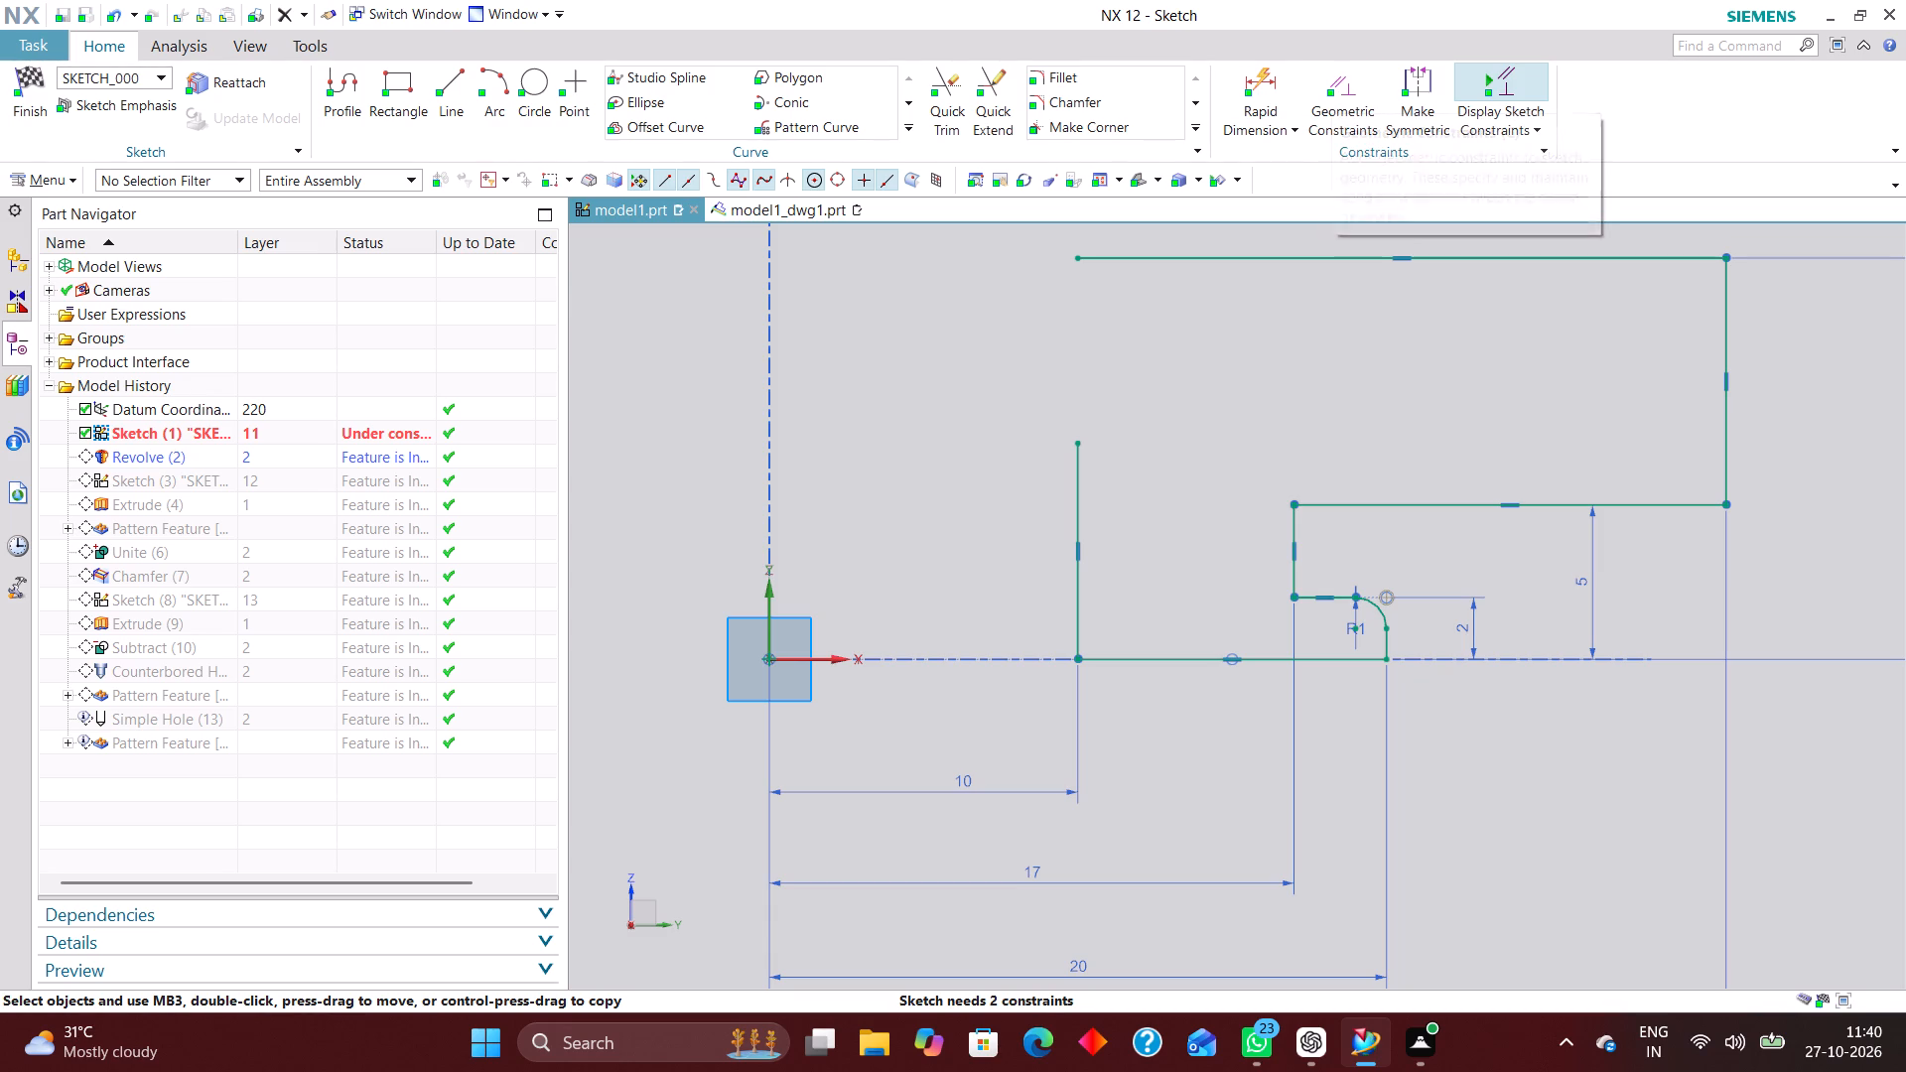
Extend the remaining bore-side vertical line up to the profile's top edge with Quick Extend and finish the sketch.
{"action": "left_click", "coordinate": [1004, 110]}
{"action": "left_click", "coordinate": [1082, 500]}
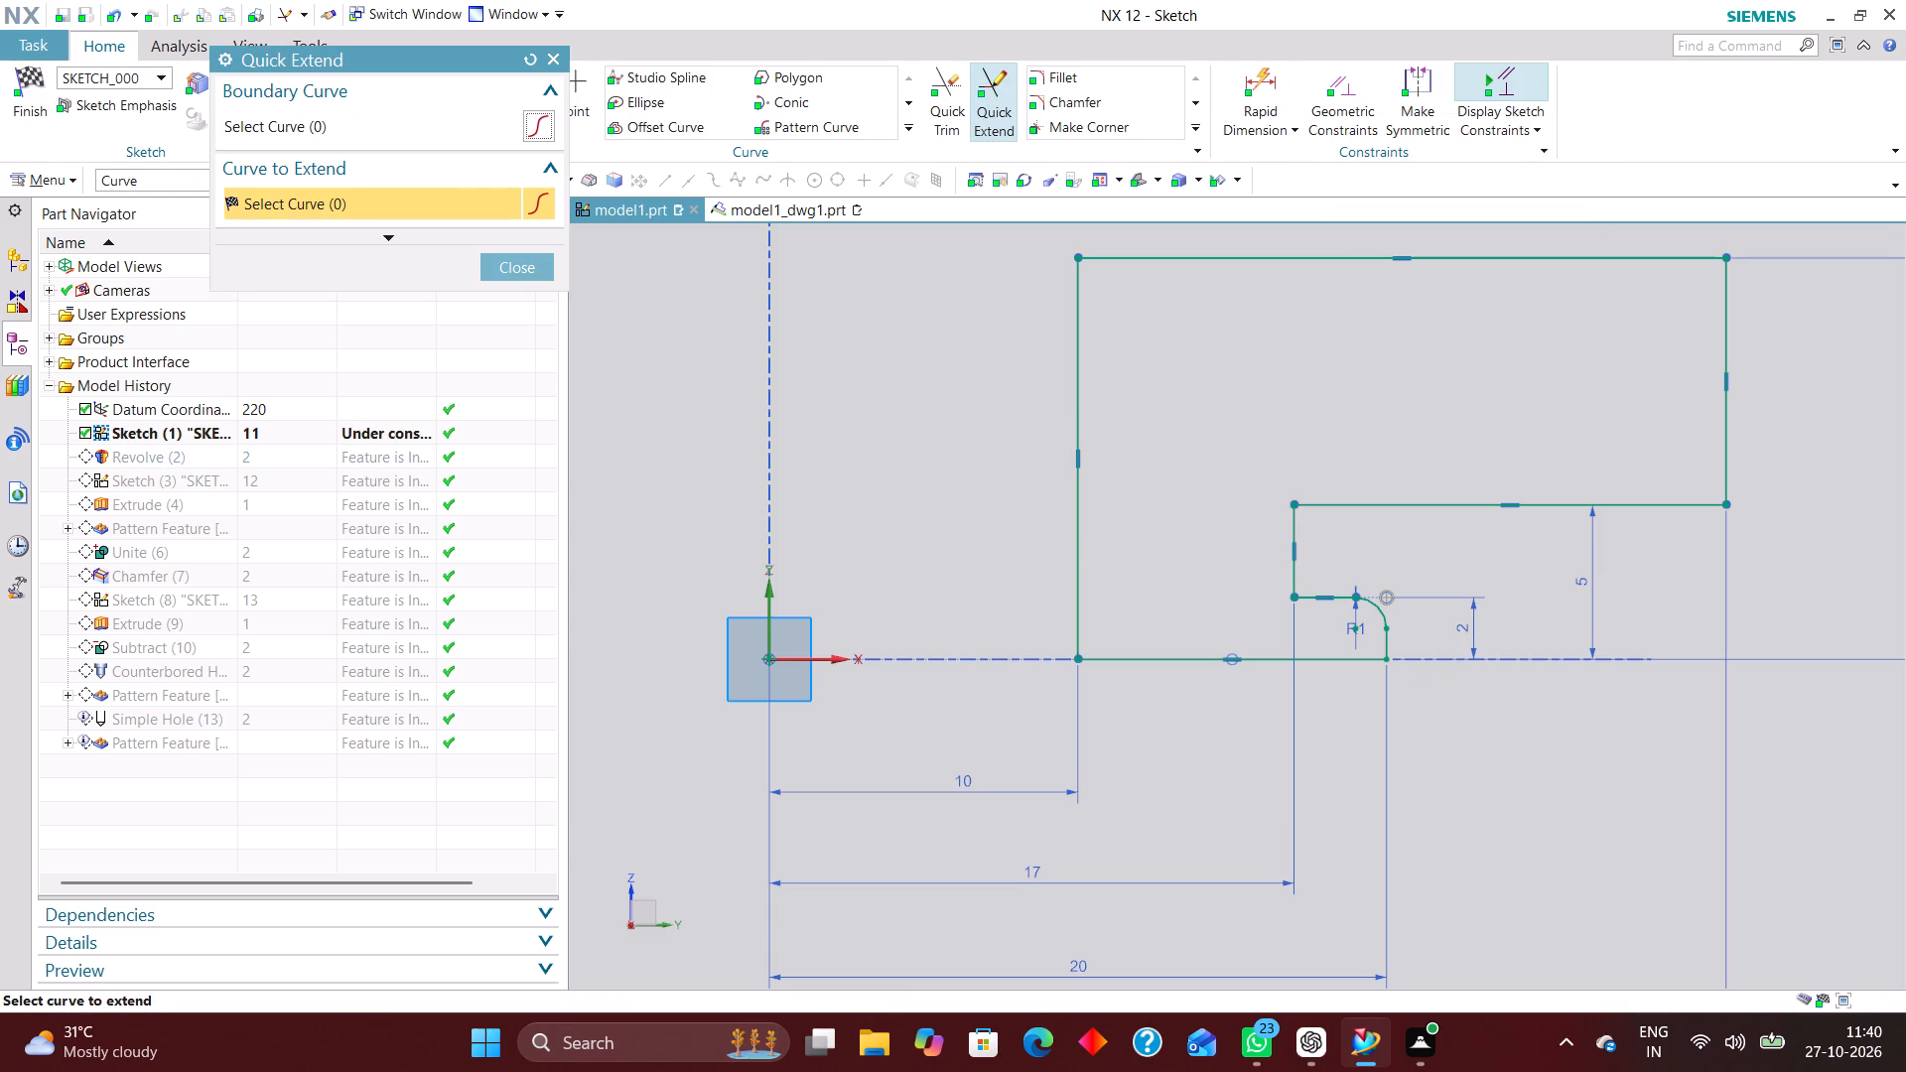
{"action": "left_click", "coordinate": [529, 269]}
{"action": "left_click", "coordinate": [31, 80]}
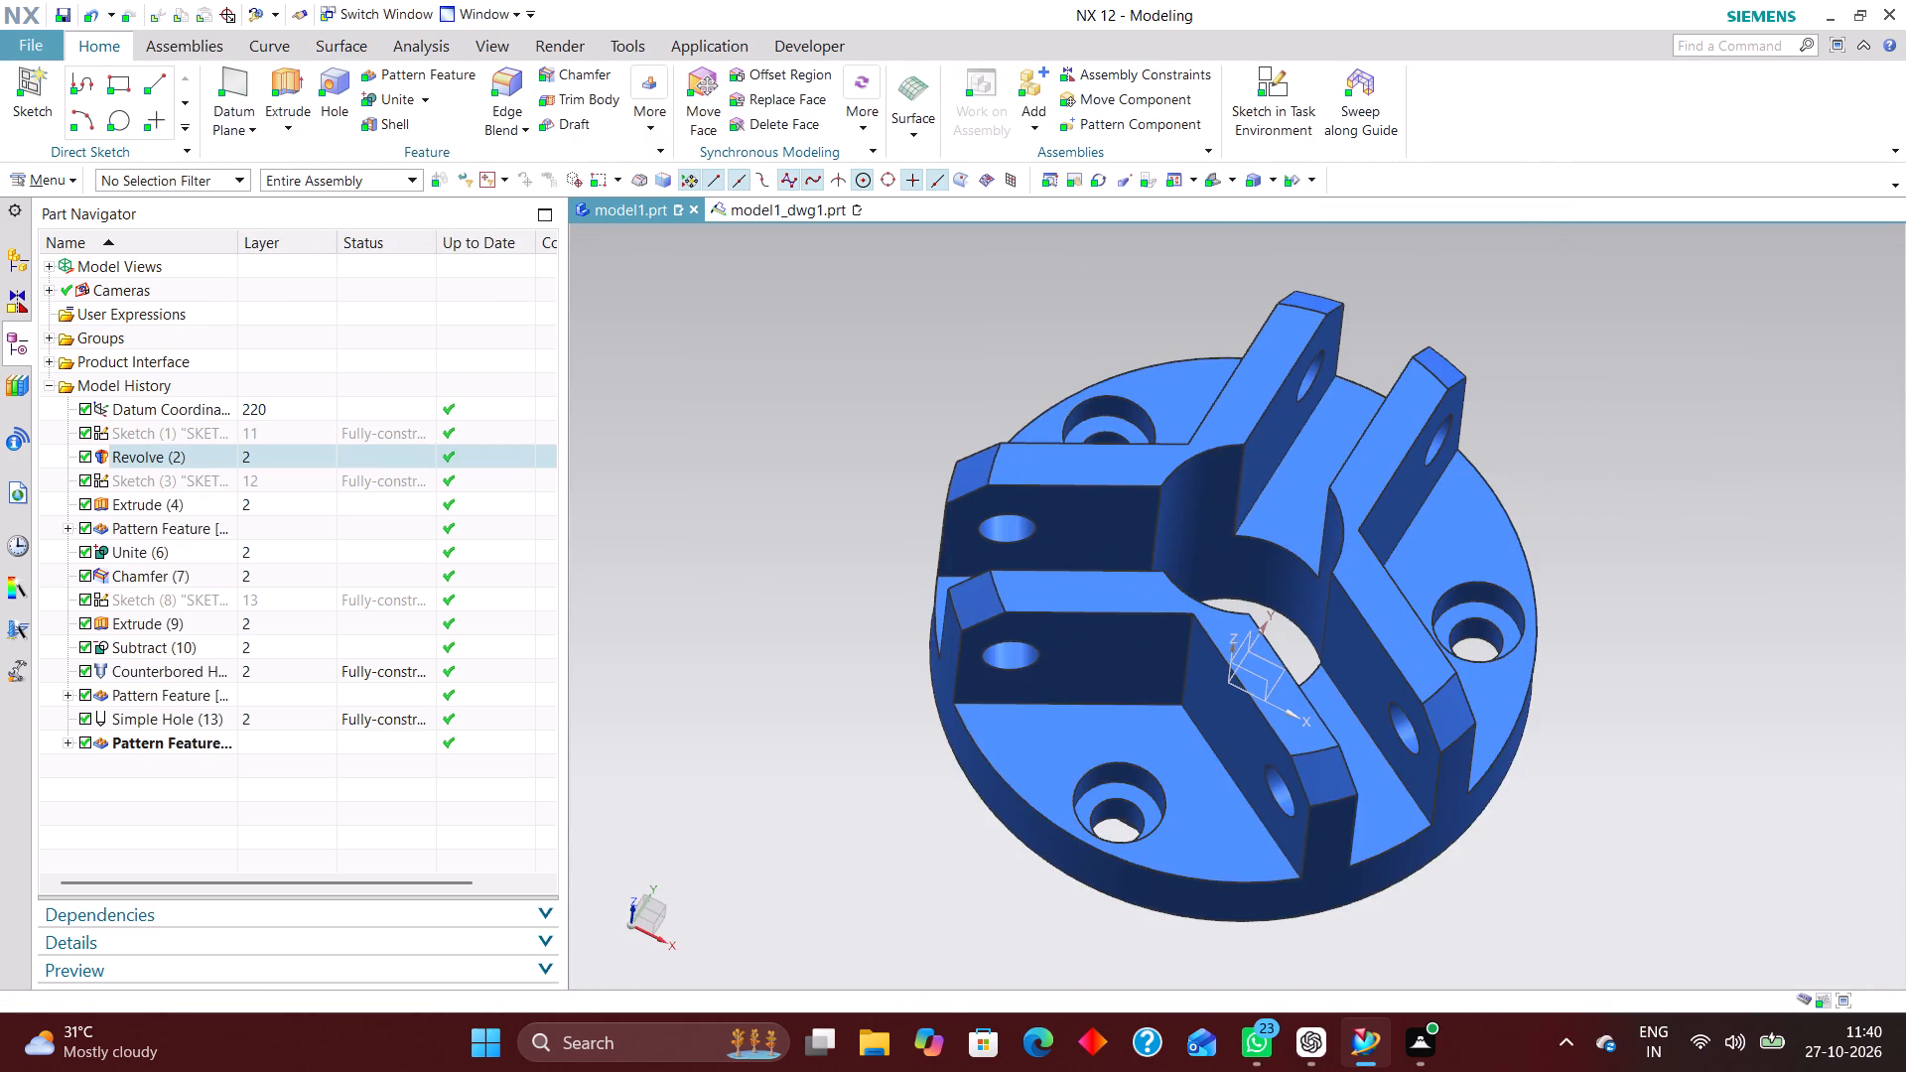
Sketch a 26 mm diameter circle centred on the origin in a new sketch on the XY plane, and finish the sketch.
{"action": "middle_click_drag", "start_coordinate": [1628, 631], "coordinate": [1588, 616]}
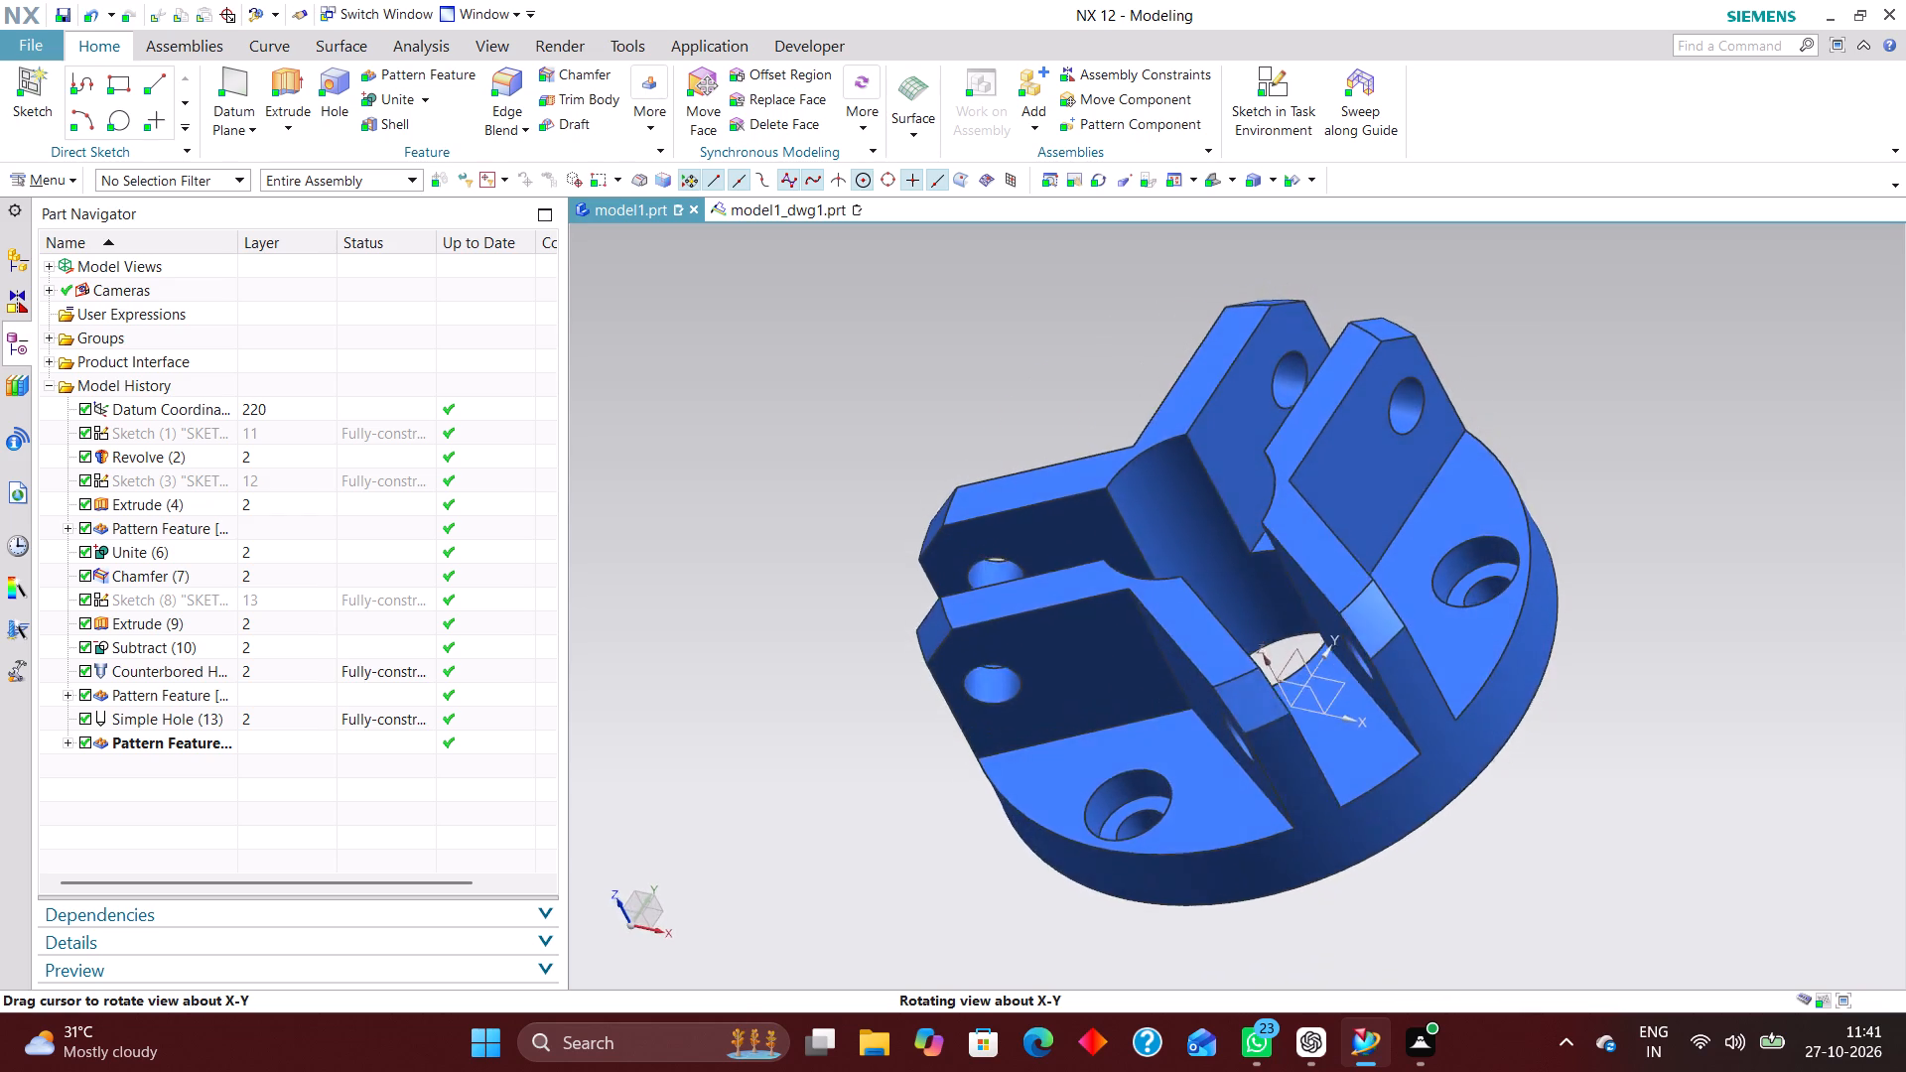
{"action": "middle_click_drag", "start_coordinate": [1588, 616], "coordinate": [1589, 636]}
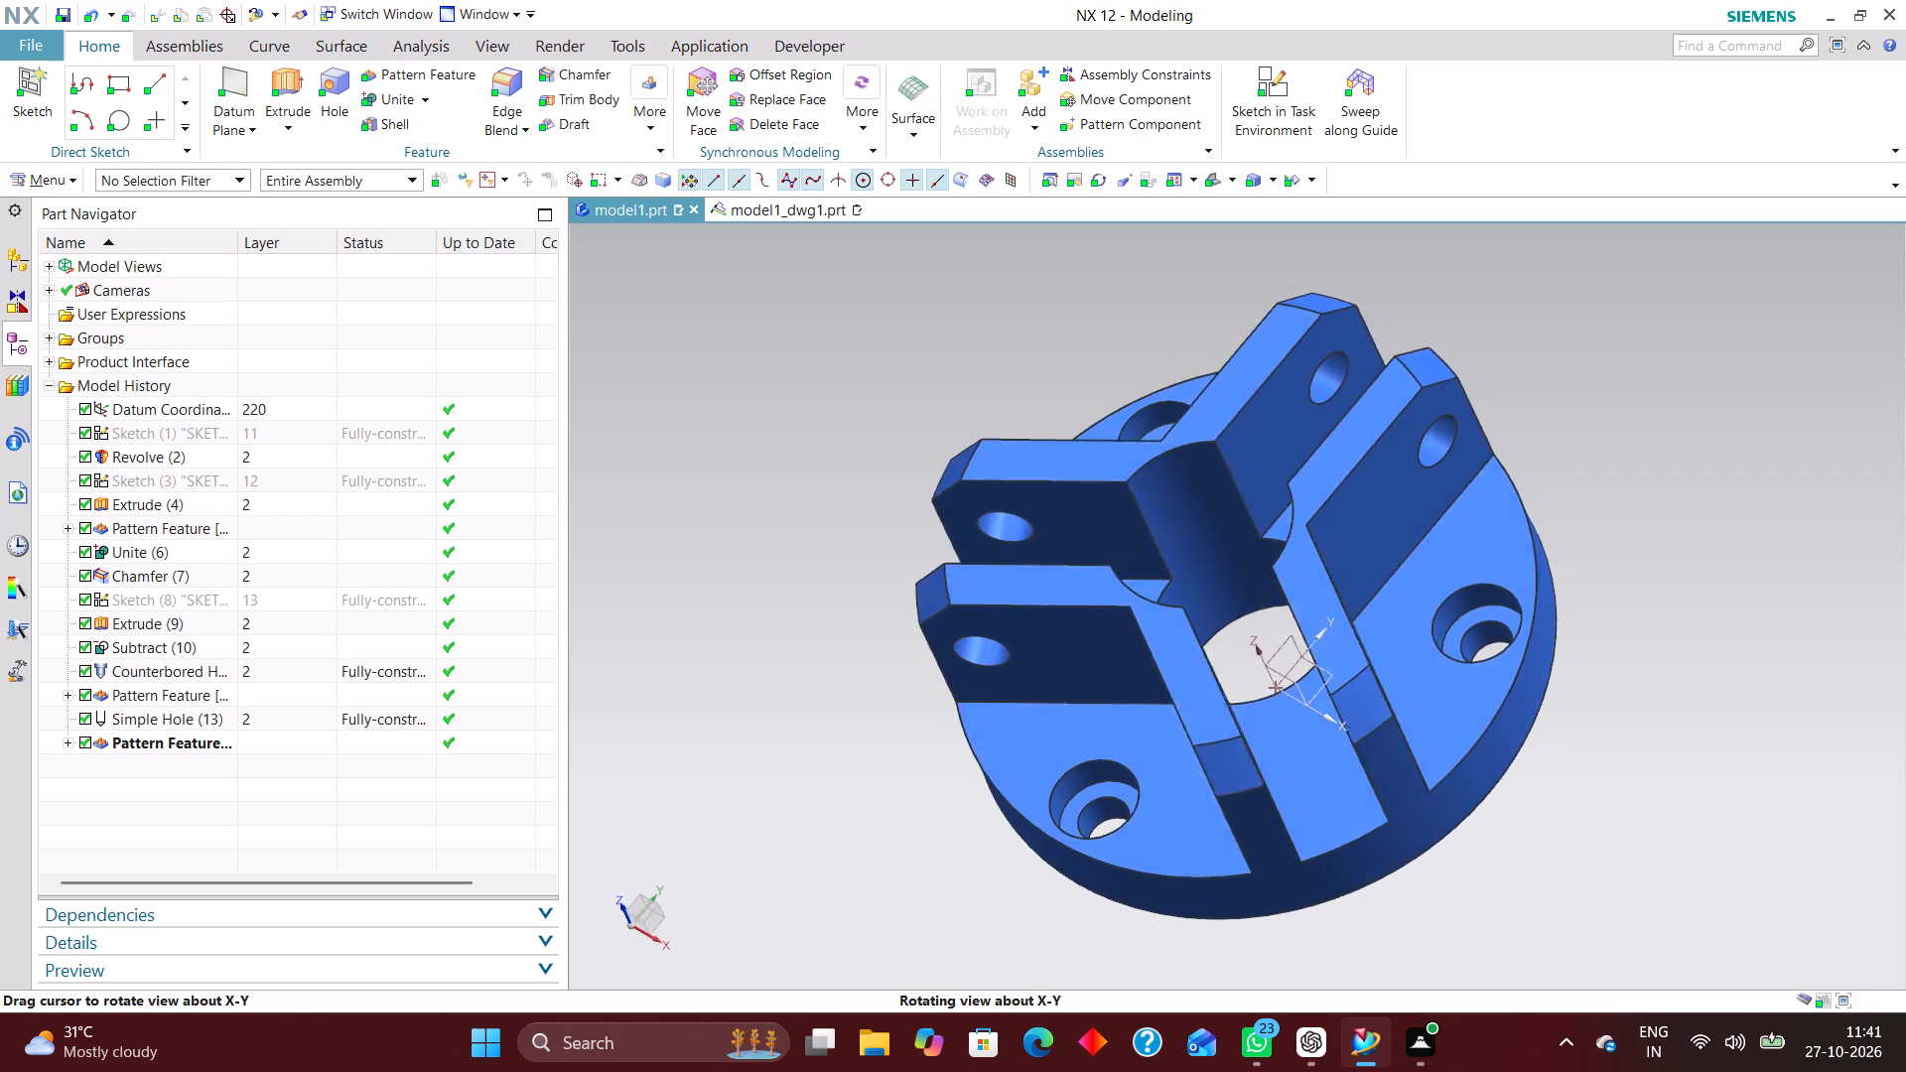
{"action": "middle_click_drag", "start_coordinate": [1589, 636], "coordinate": [1577, 617]}
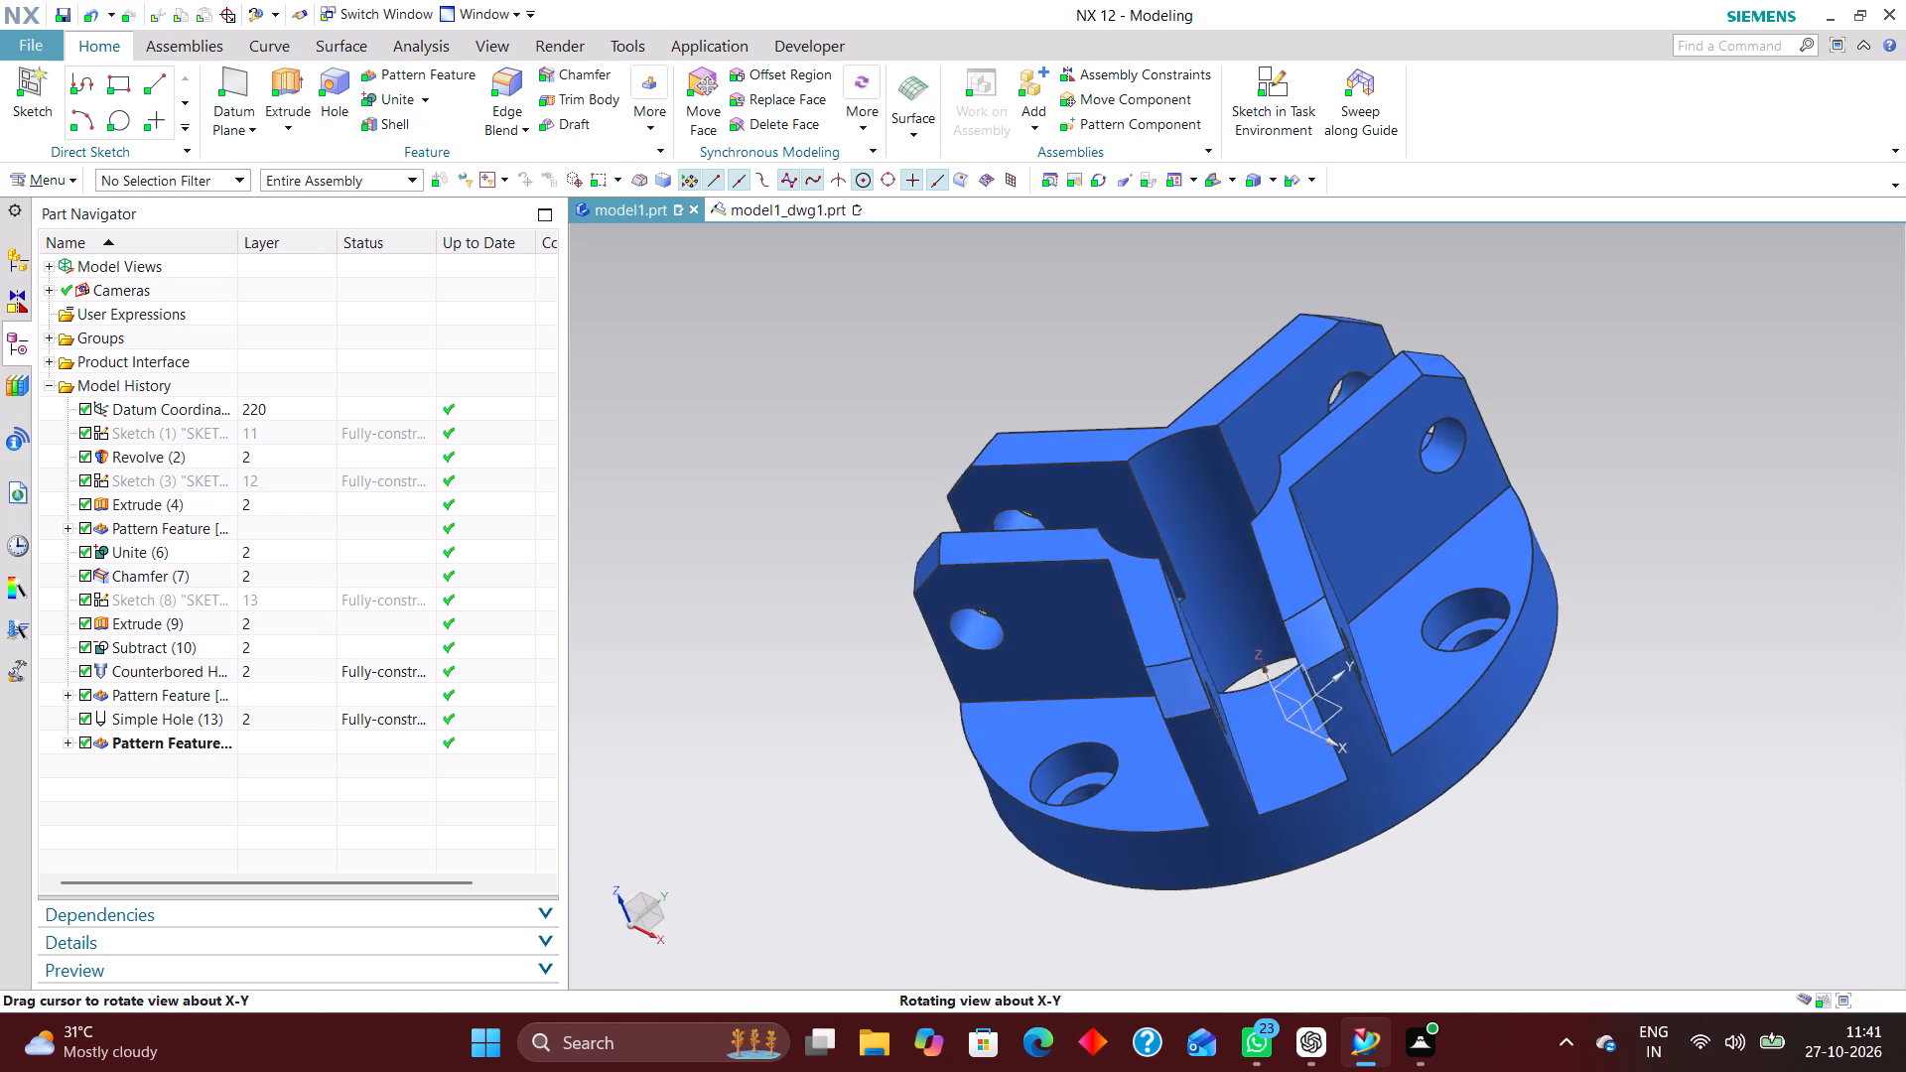
{"action": "middle_click_drag", "start_coordinate": [1577, 617], "coordinate": [1607, 577]}
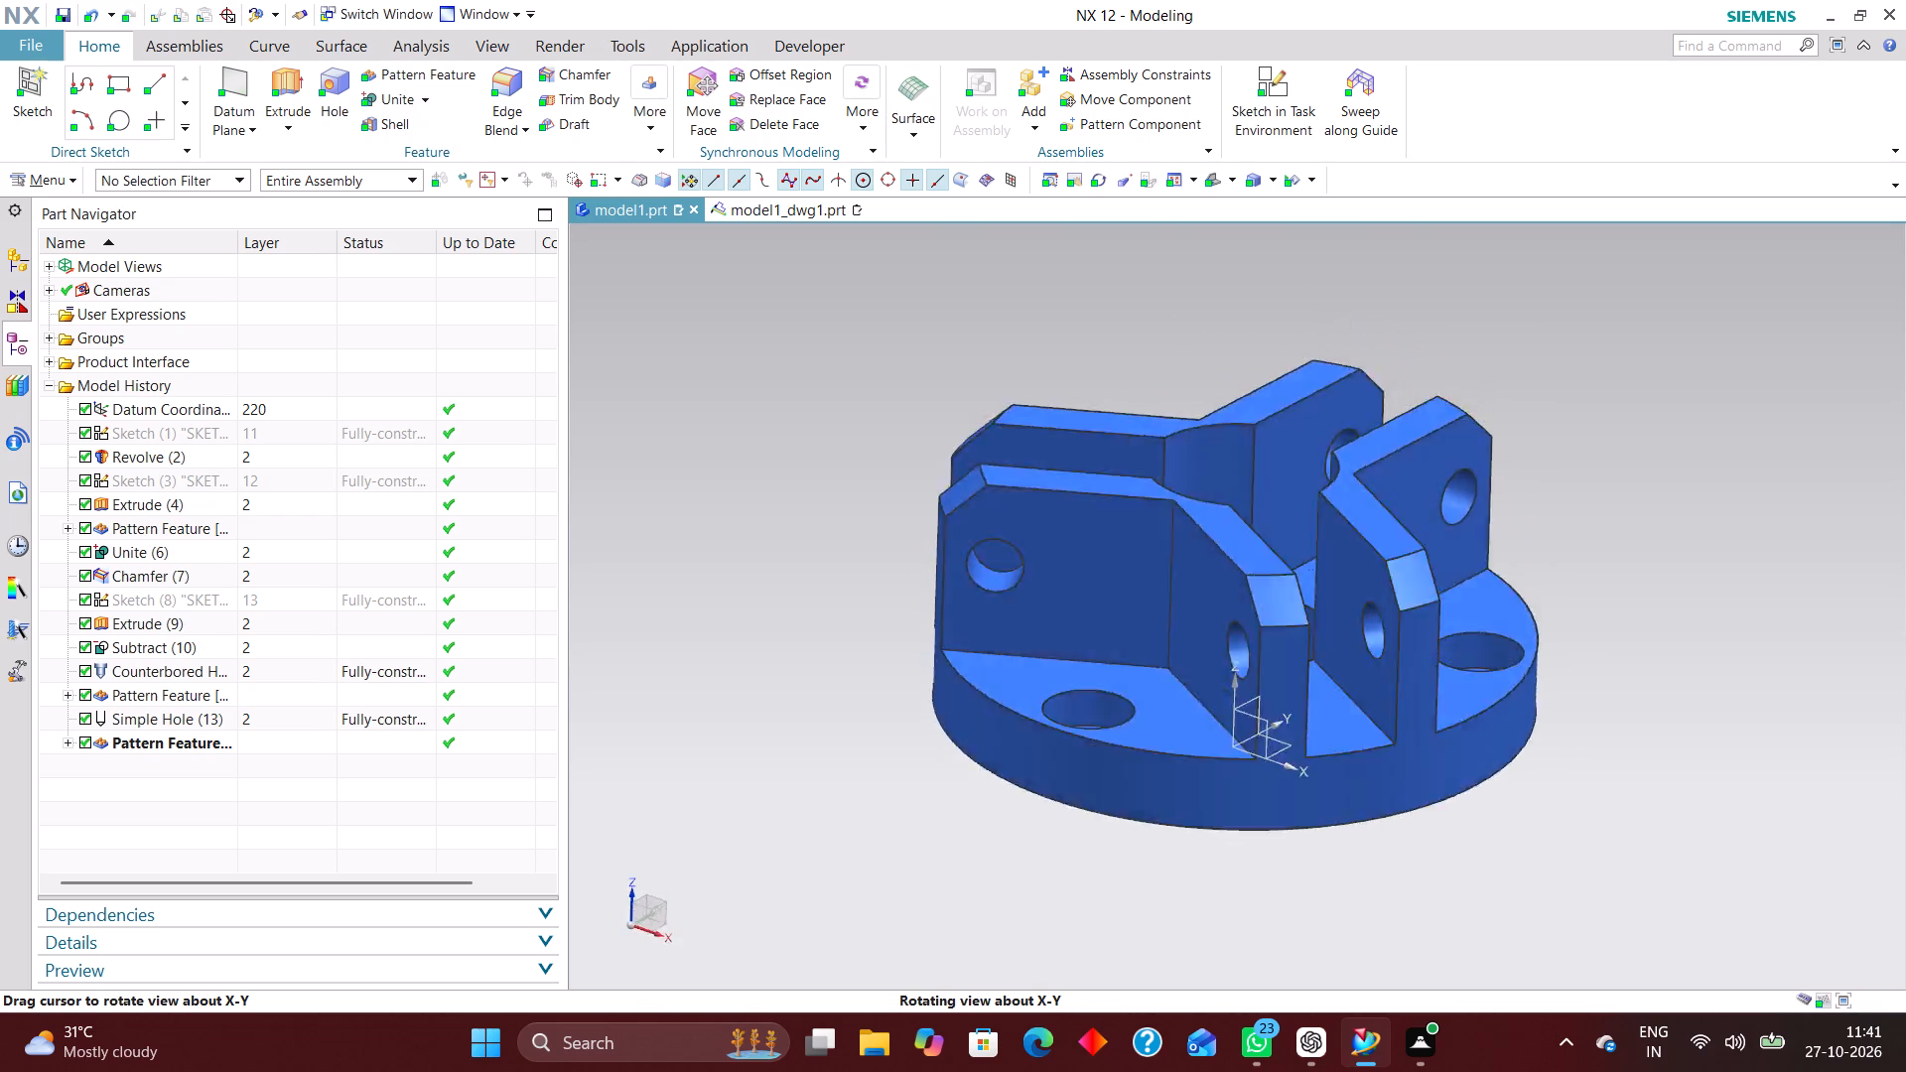
{"action": "middle_click_drag", "start_coordinate": [1607, 577], "coordinate": [1604, 584]}
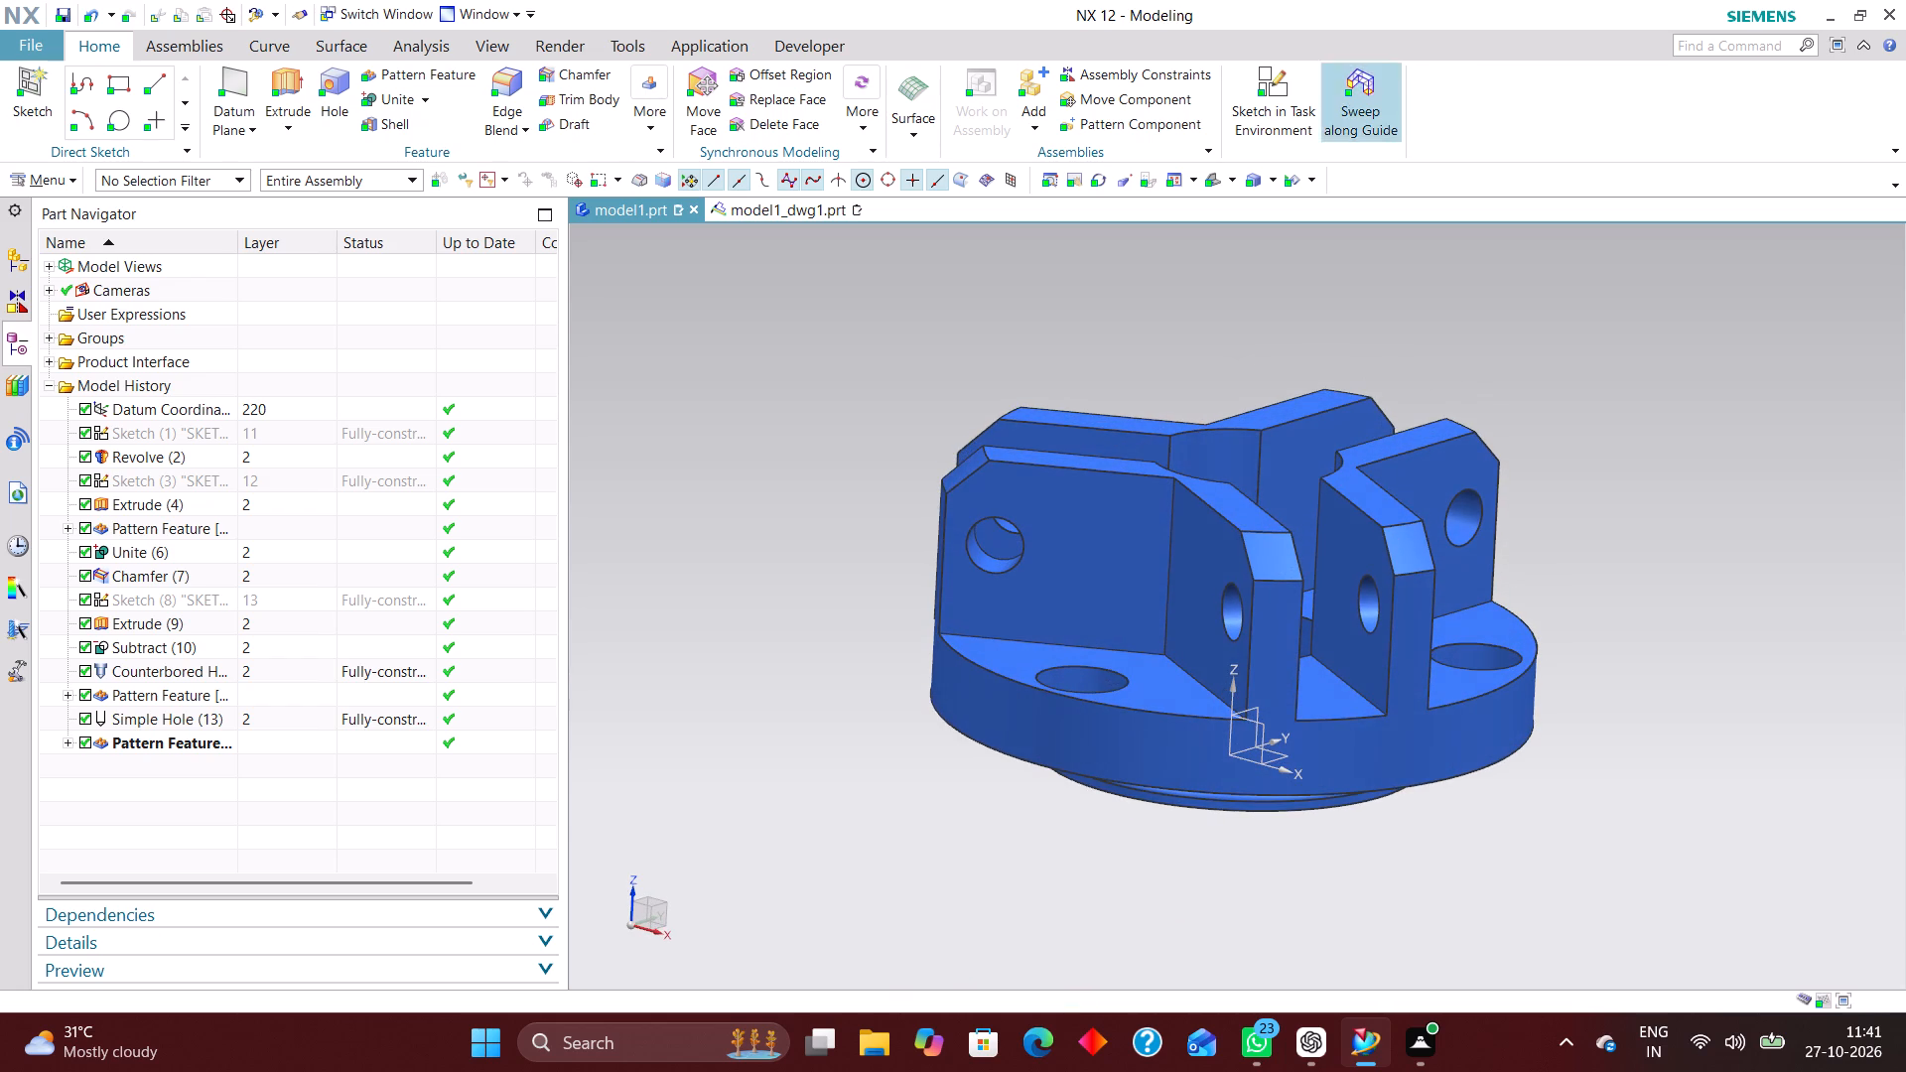
{"action": "left_click", "coordinate": [1283, 83]}
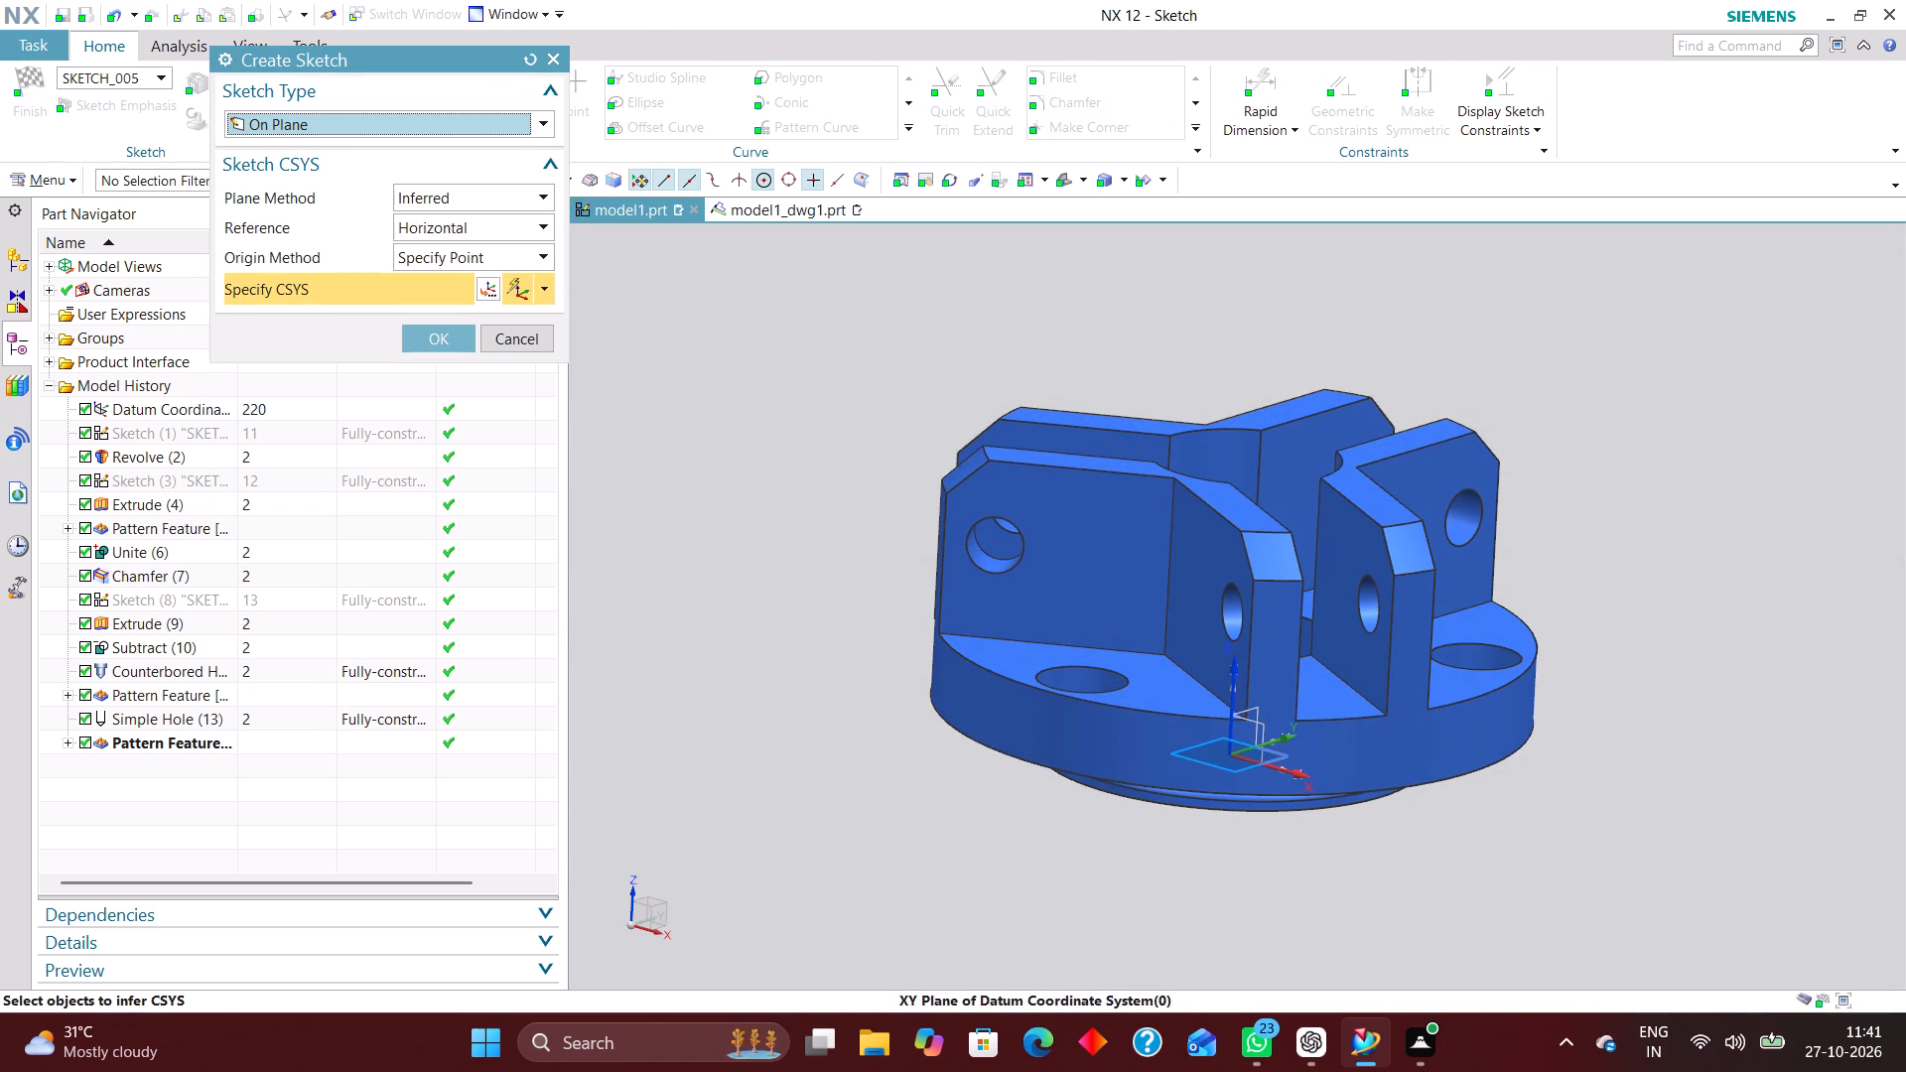
{"action": "left_click", "coordinate": [1277, 759]}
{"action": "left_click", "coordinate": [437, 334]}
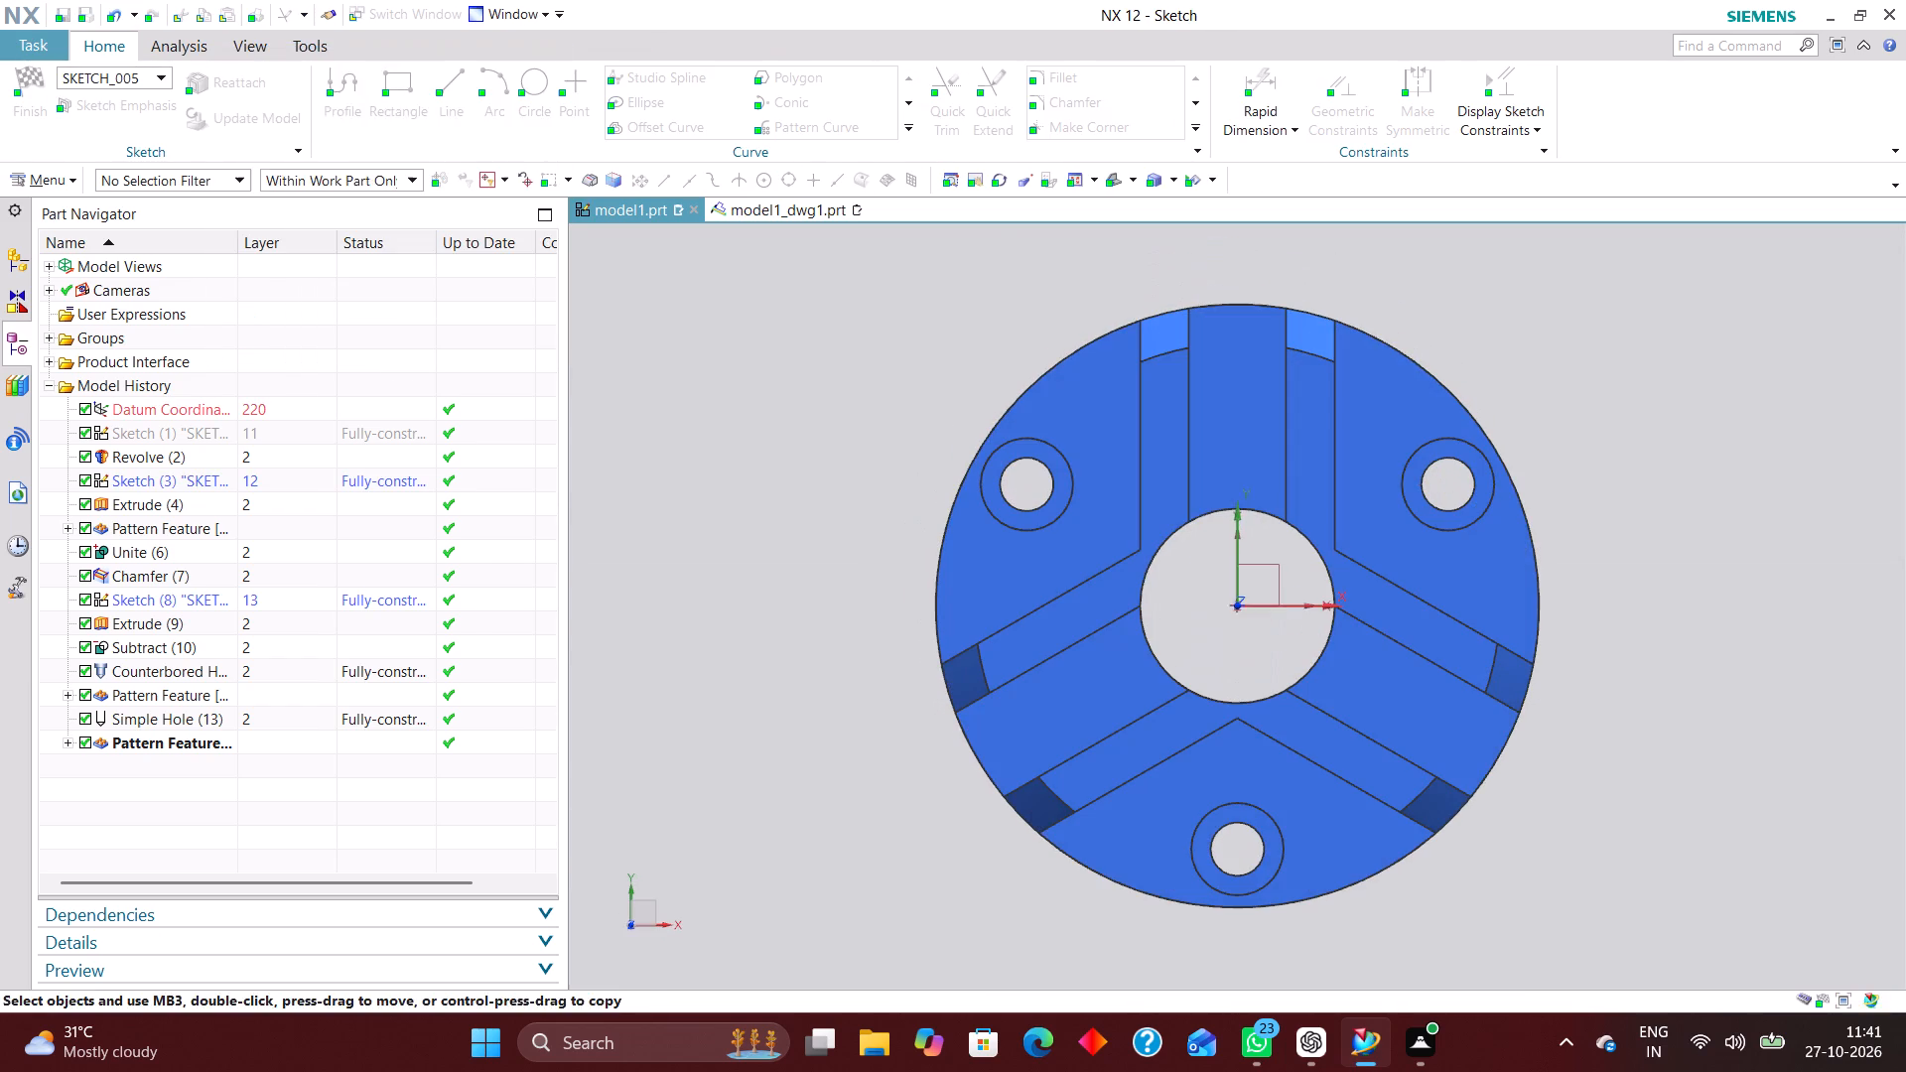
{"action": "left_click", "coordinate": [523, 81]}
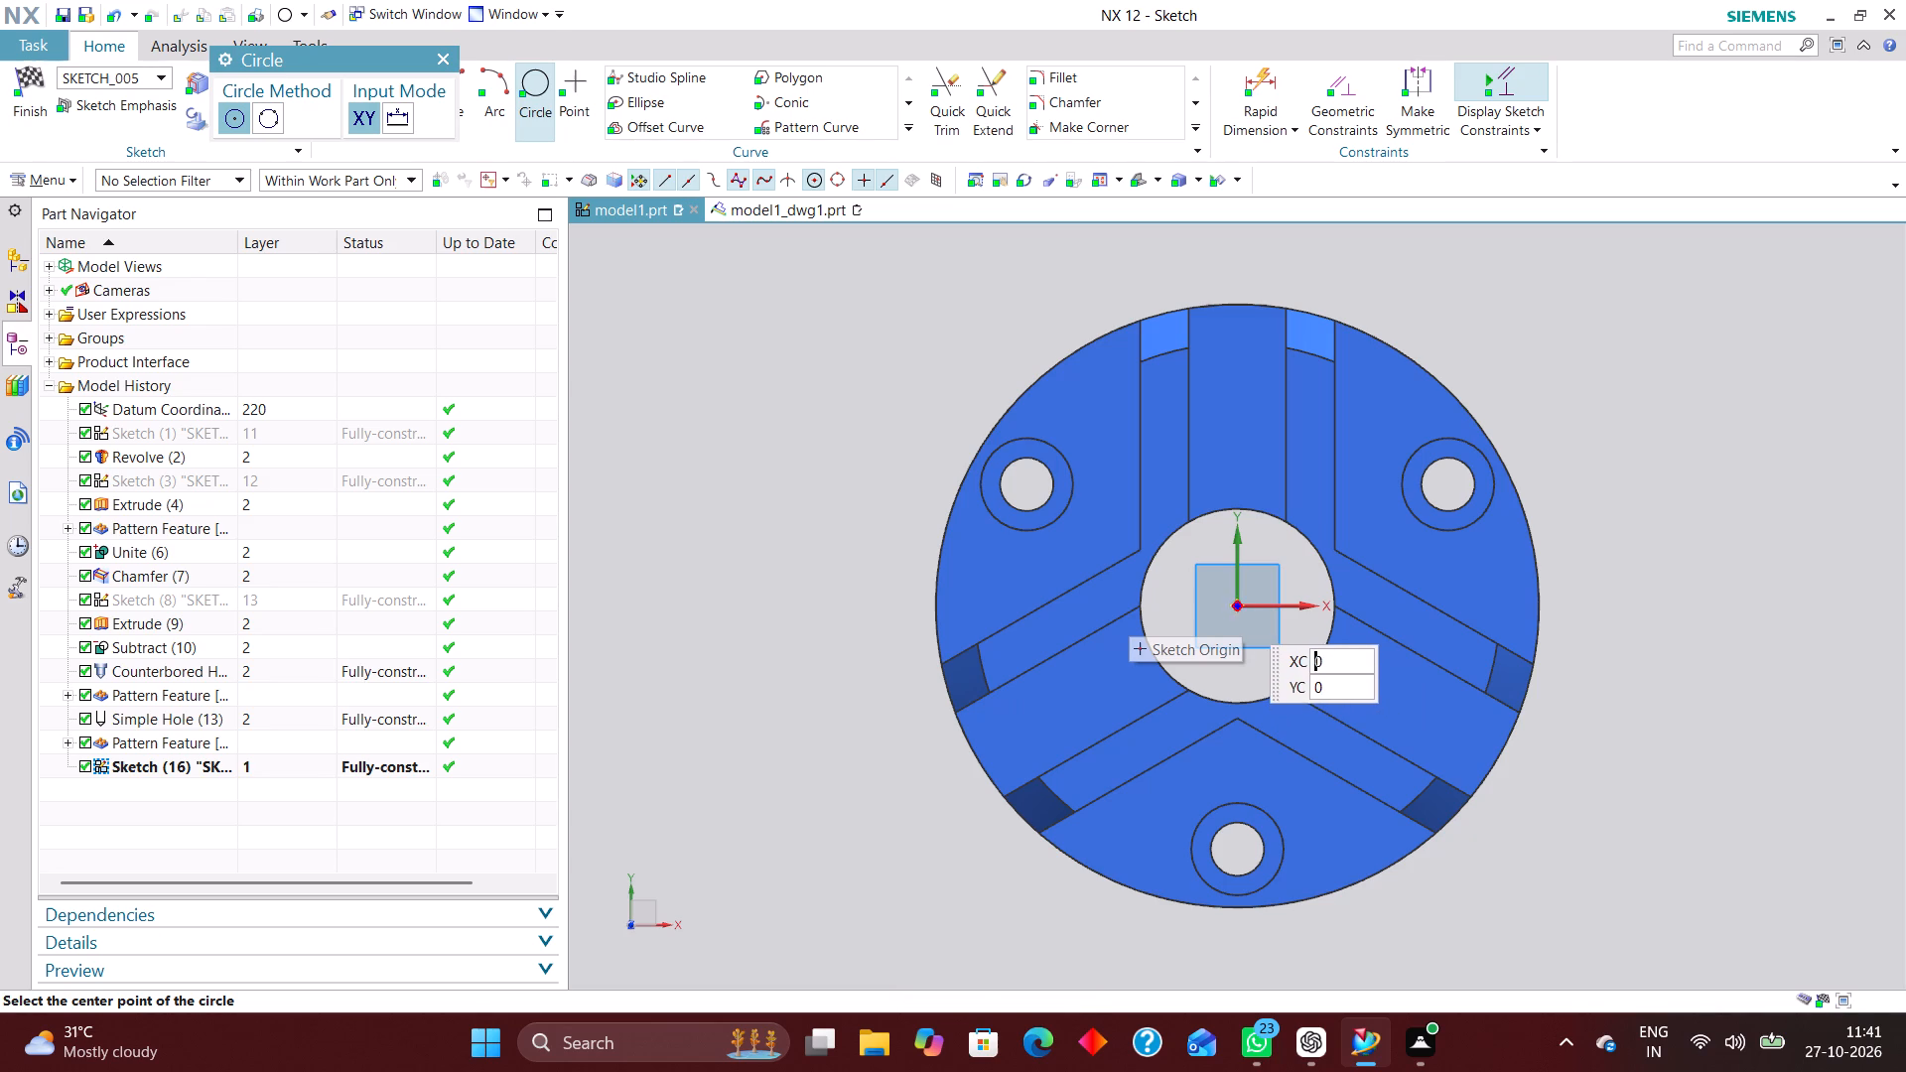
{"action": "left_click", "coordinate": [1236, 609]}
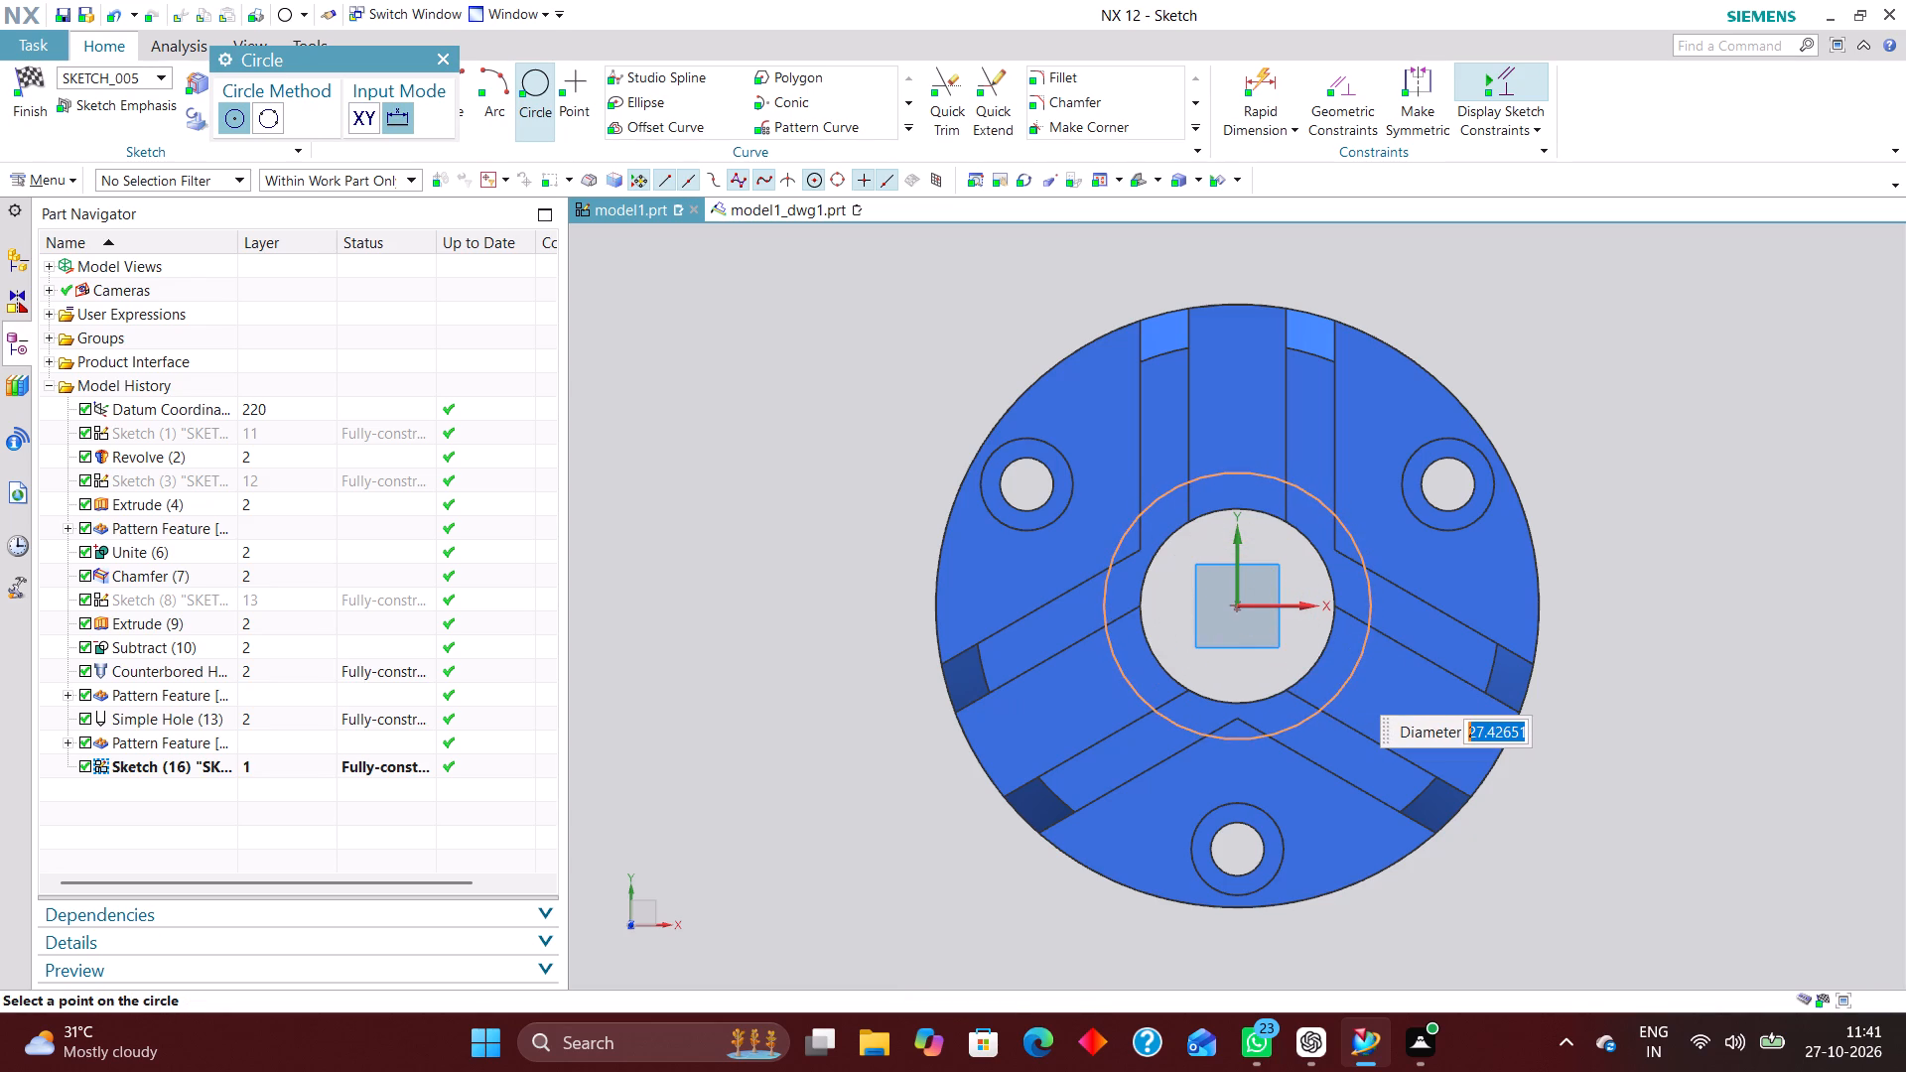
{"action": "type", "text": "26"}
{"action": "key", "text": "Return"}
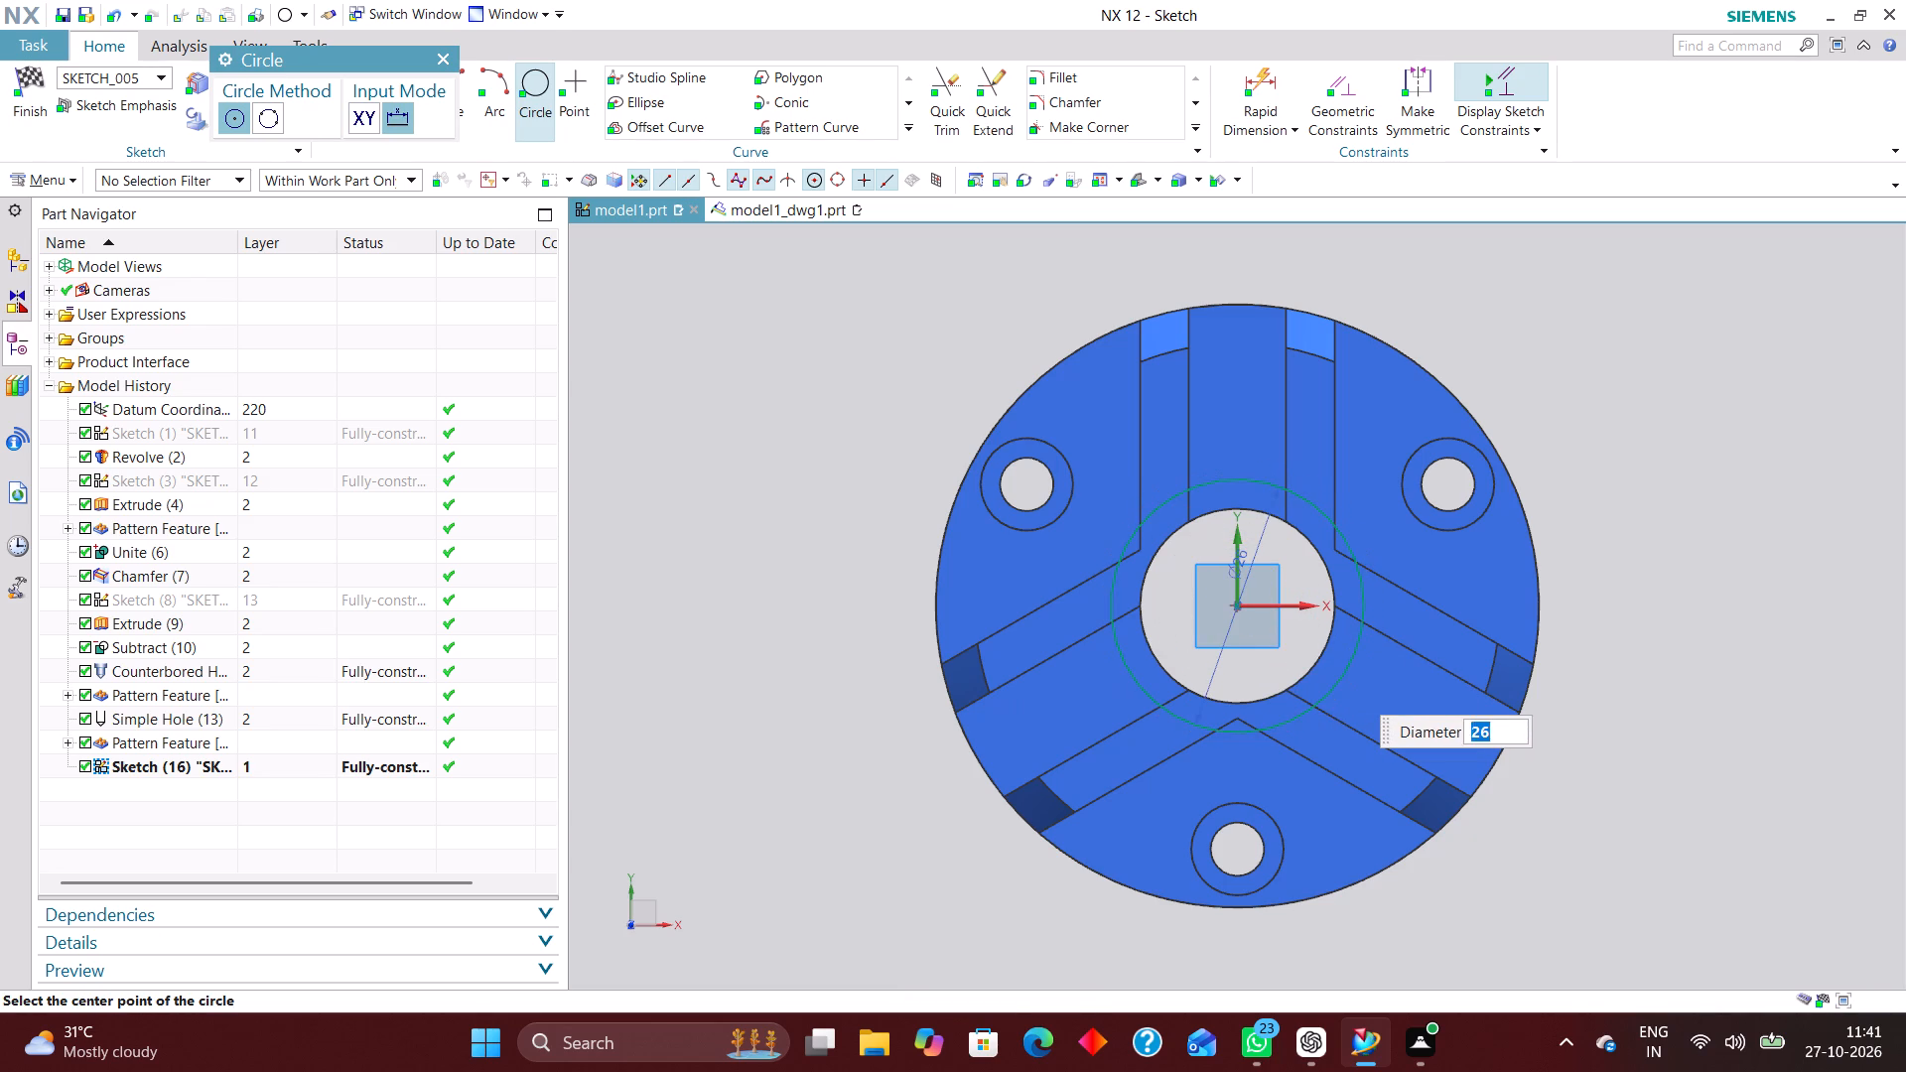
{"action": "left_click", "coordinate": [12, 86]}
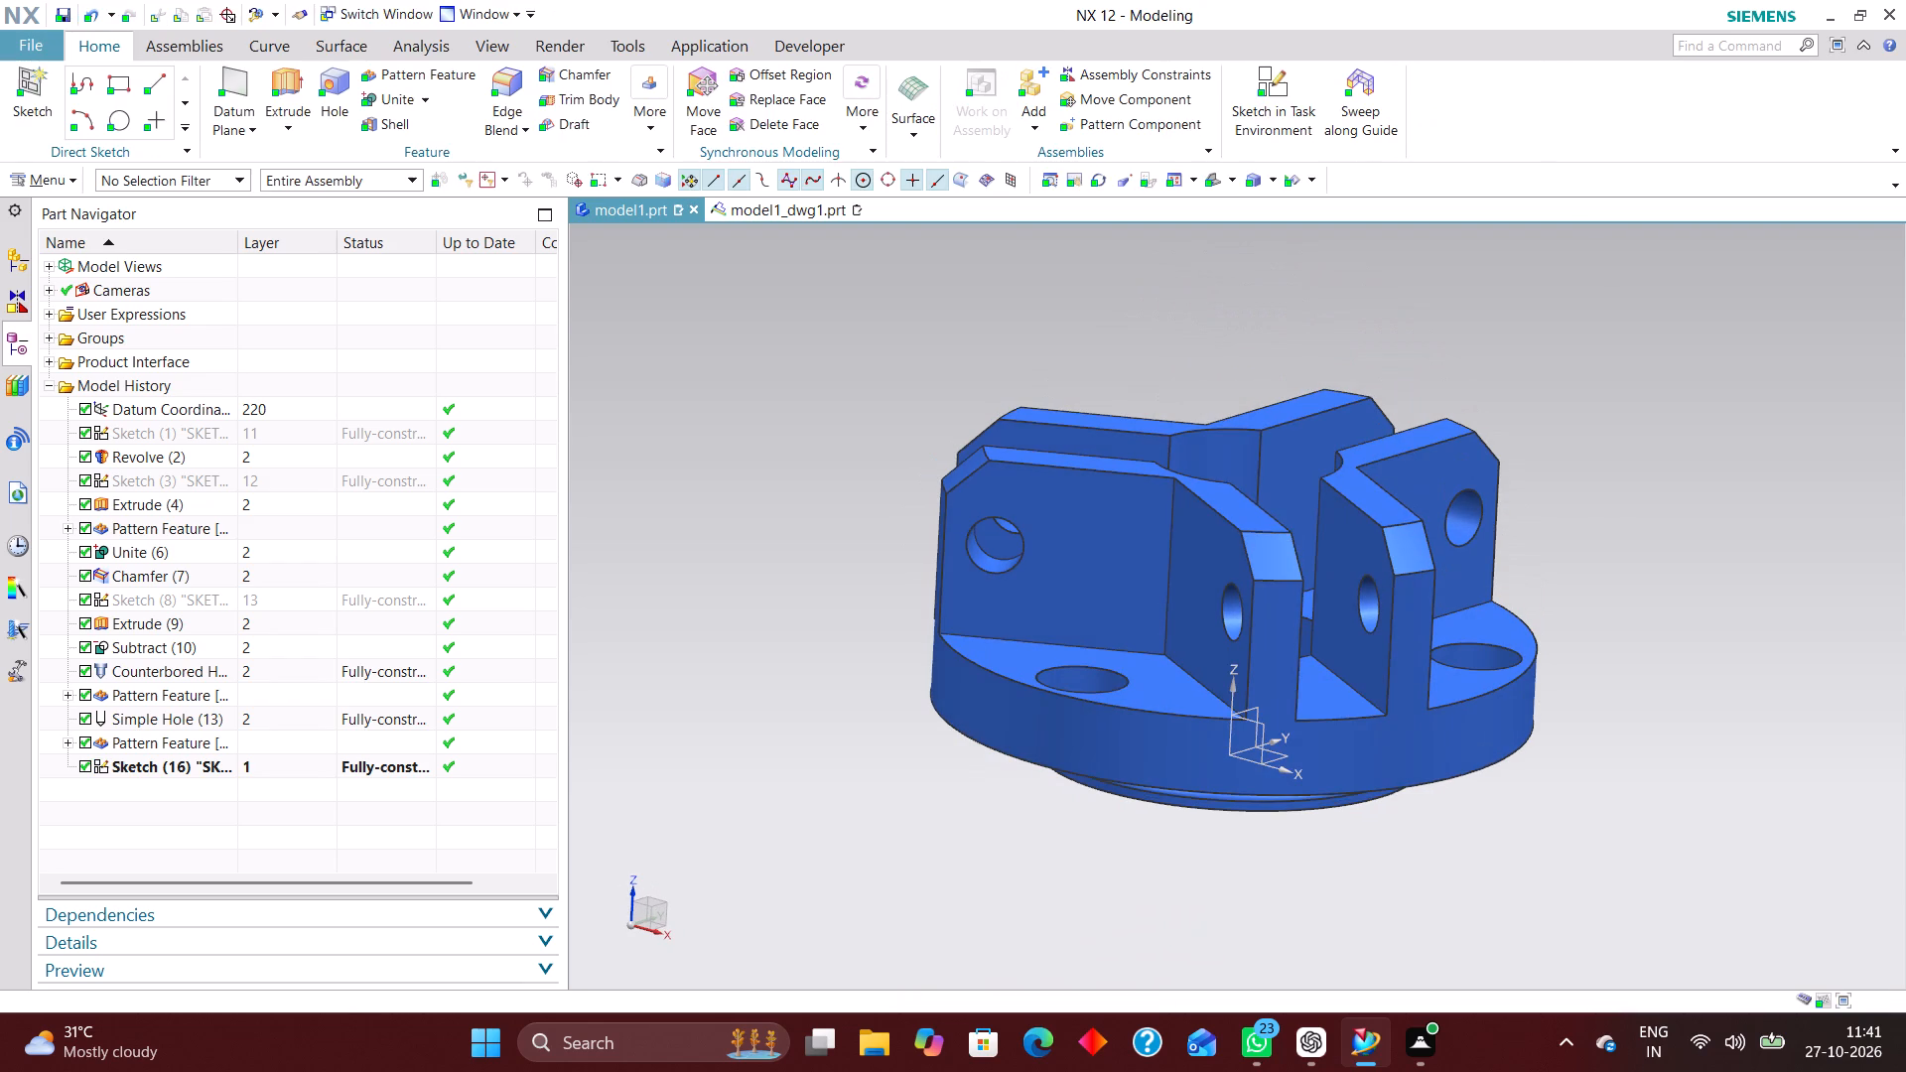
Start an extrusion of the 26 mm circle and move its end limit up to 7 mm above the sketch plane.
{"action": "left_click", "coordinate": [300, 80]}
{"action": "left_click", "coordinate": [263, 763]}
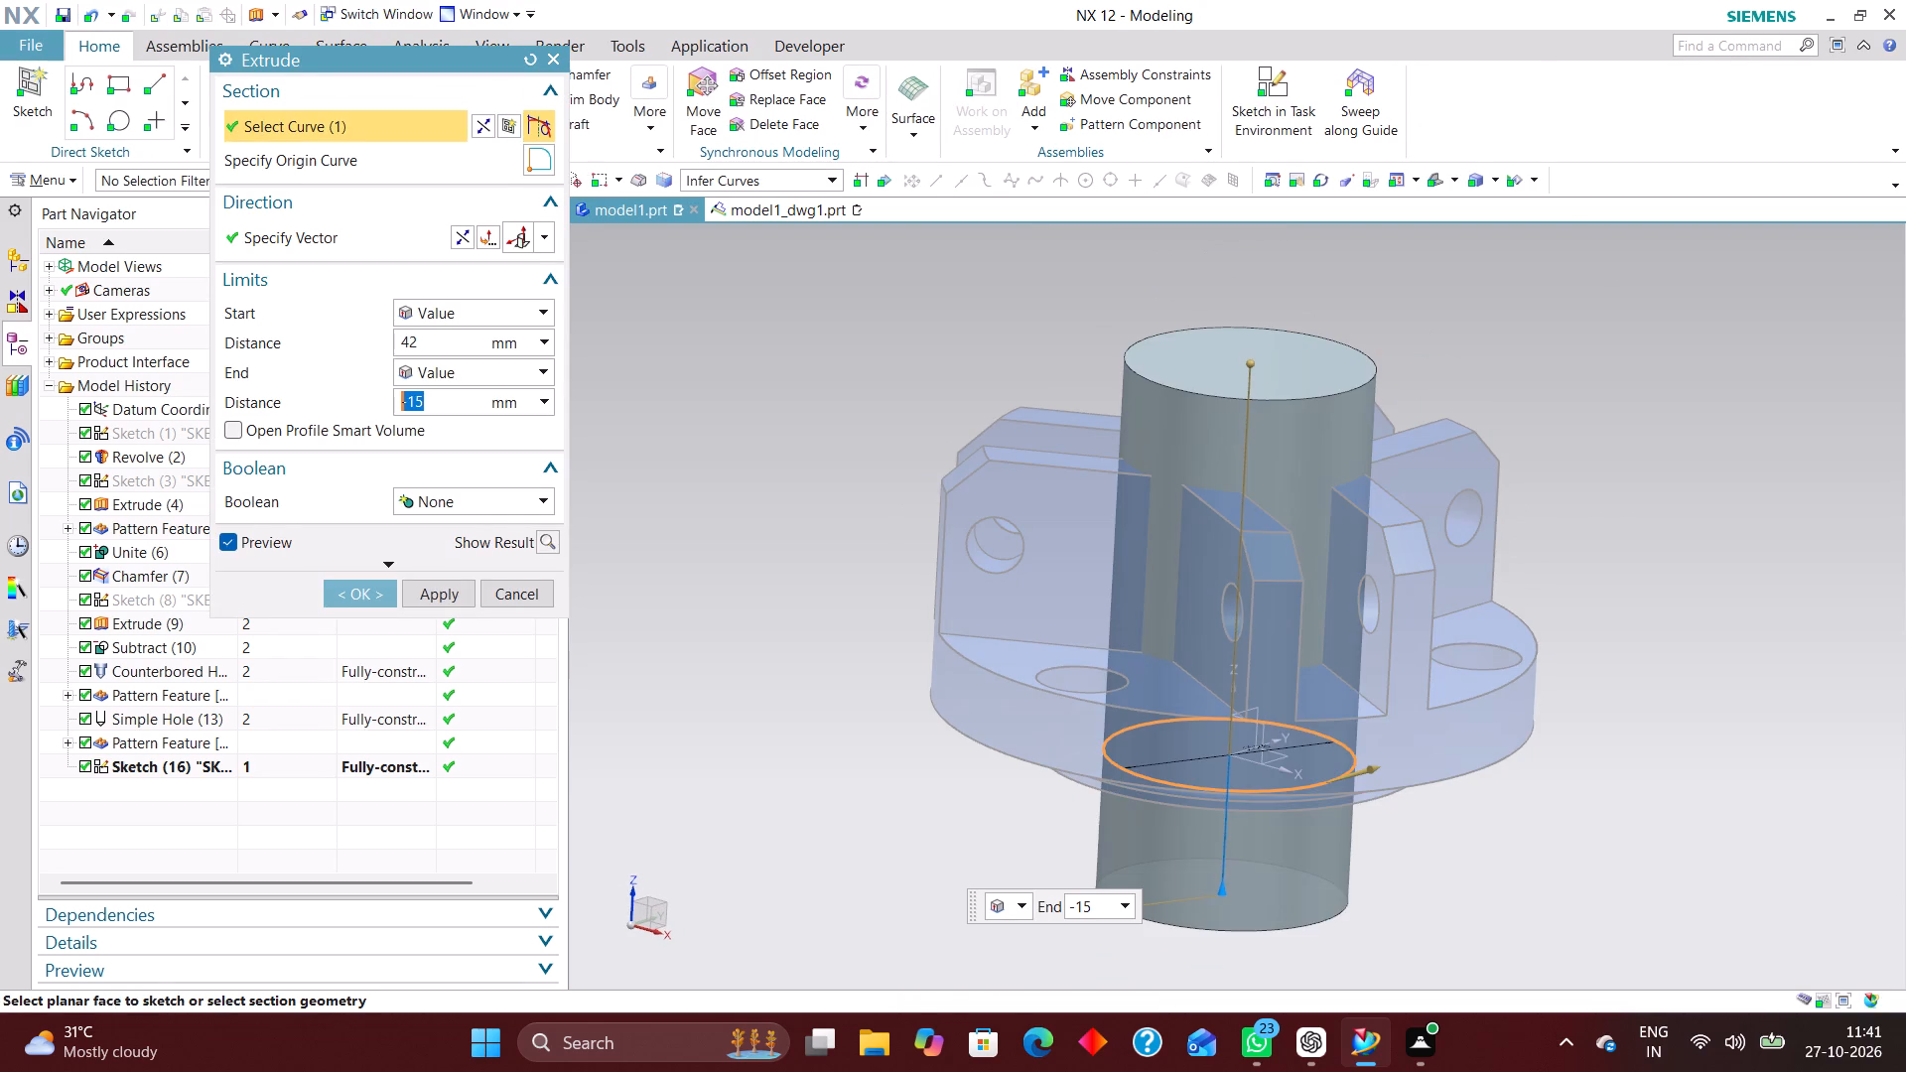
{"action": "right_click_drag", "start_coordinate": [1722, 805], "coordinate": [1609, 801]}
{"action": "scroll", "coordinate": [1309, 770], "scroll_direction": "up", "scroll_amount": 2}
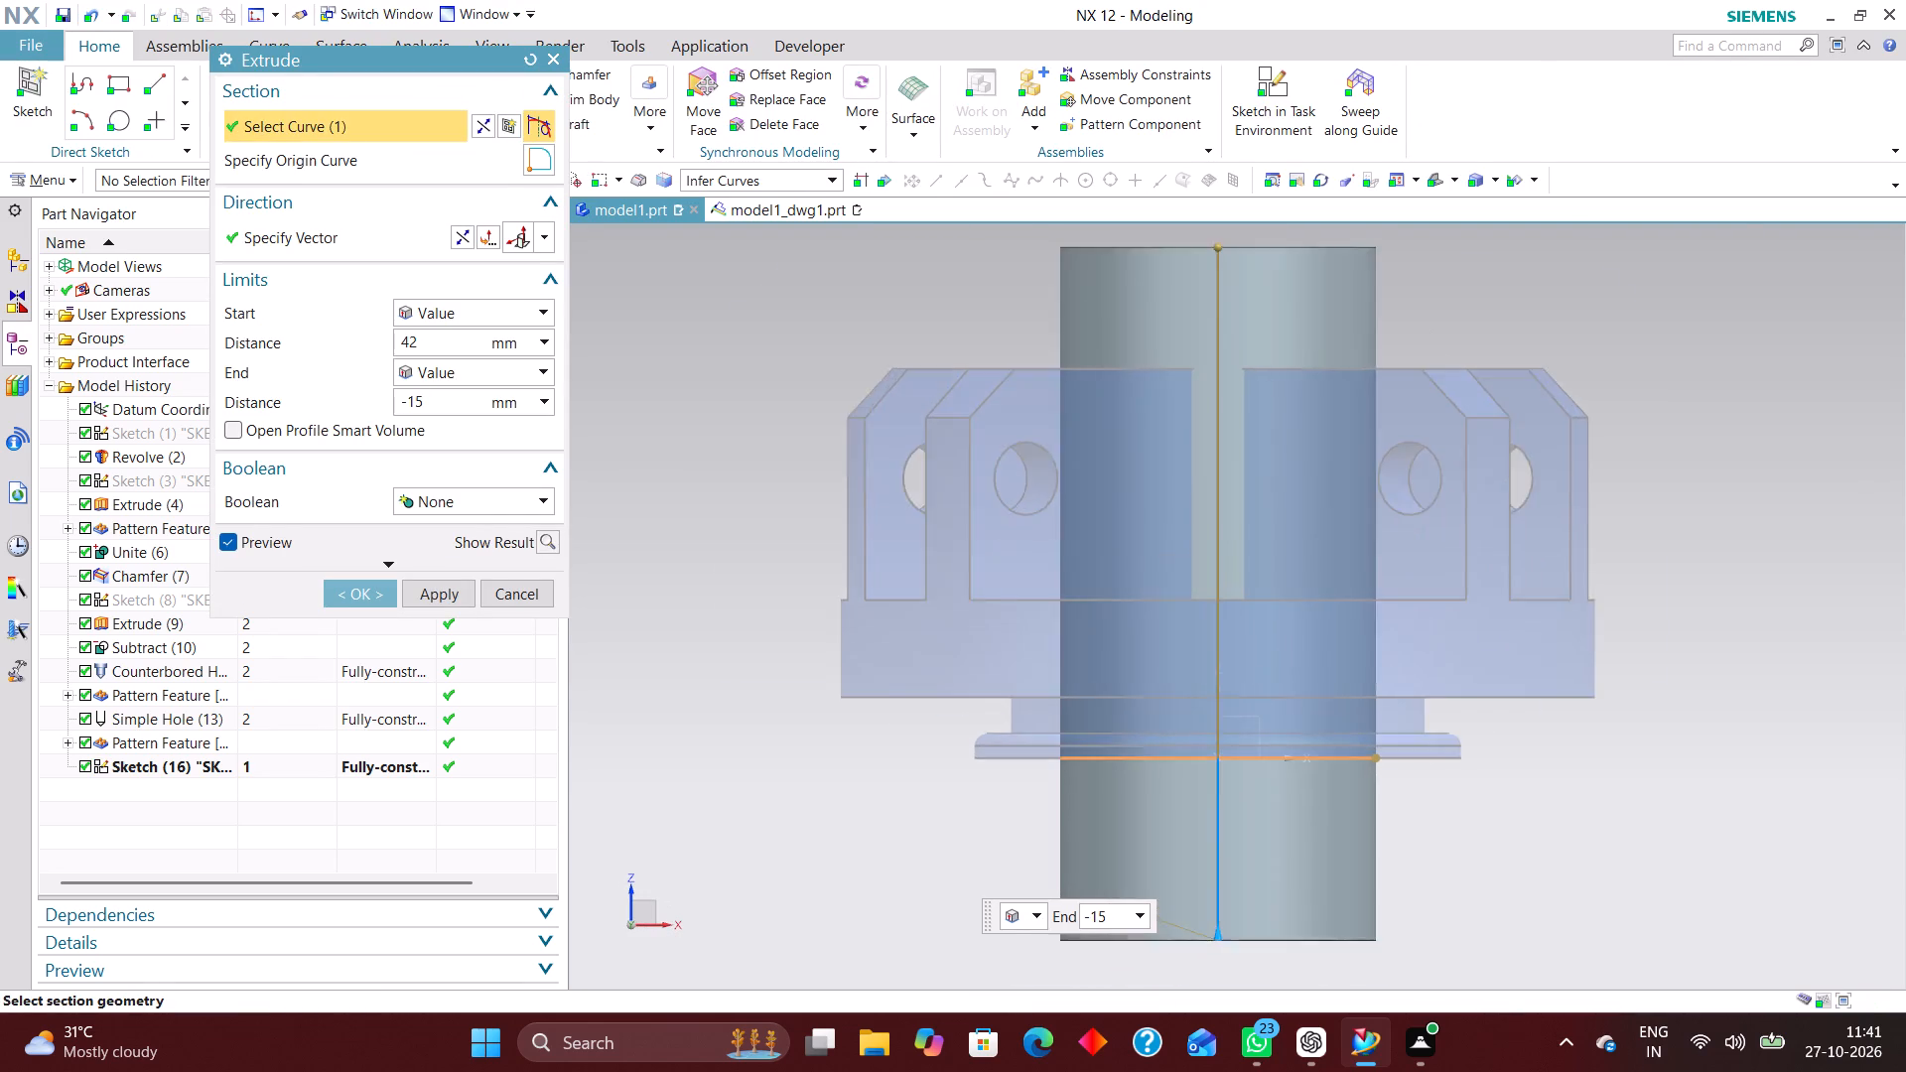
{"action": "scroll", "coordinate": [1314, 774], "scroll_direction": "up", "scroll_amount": 2}
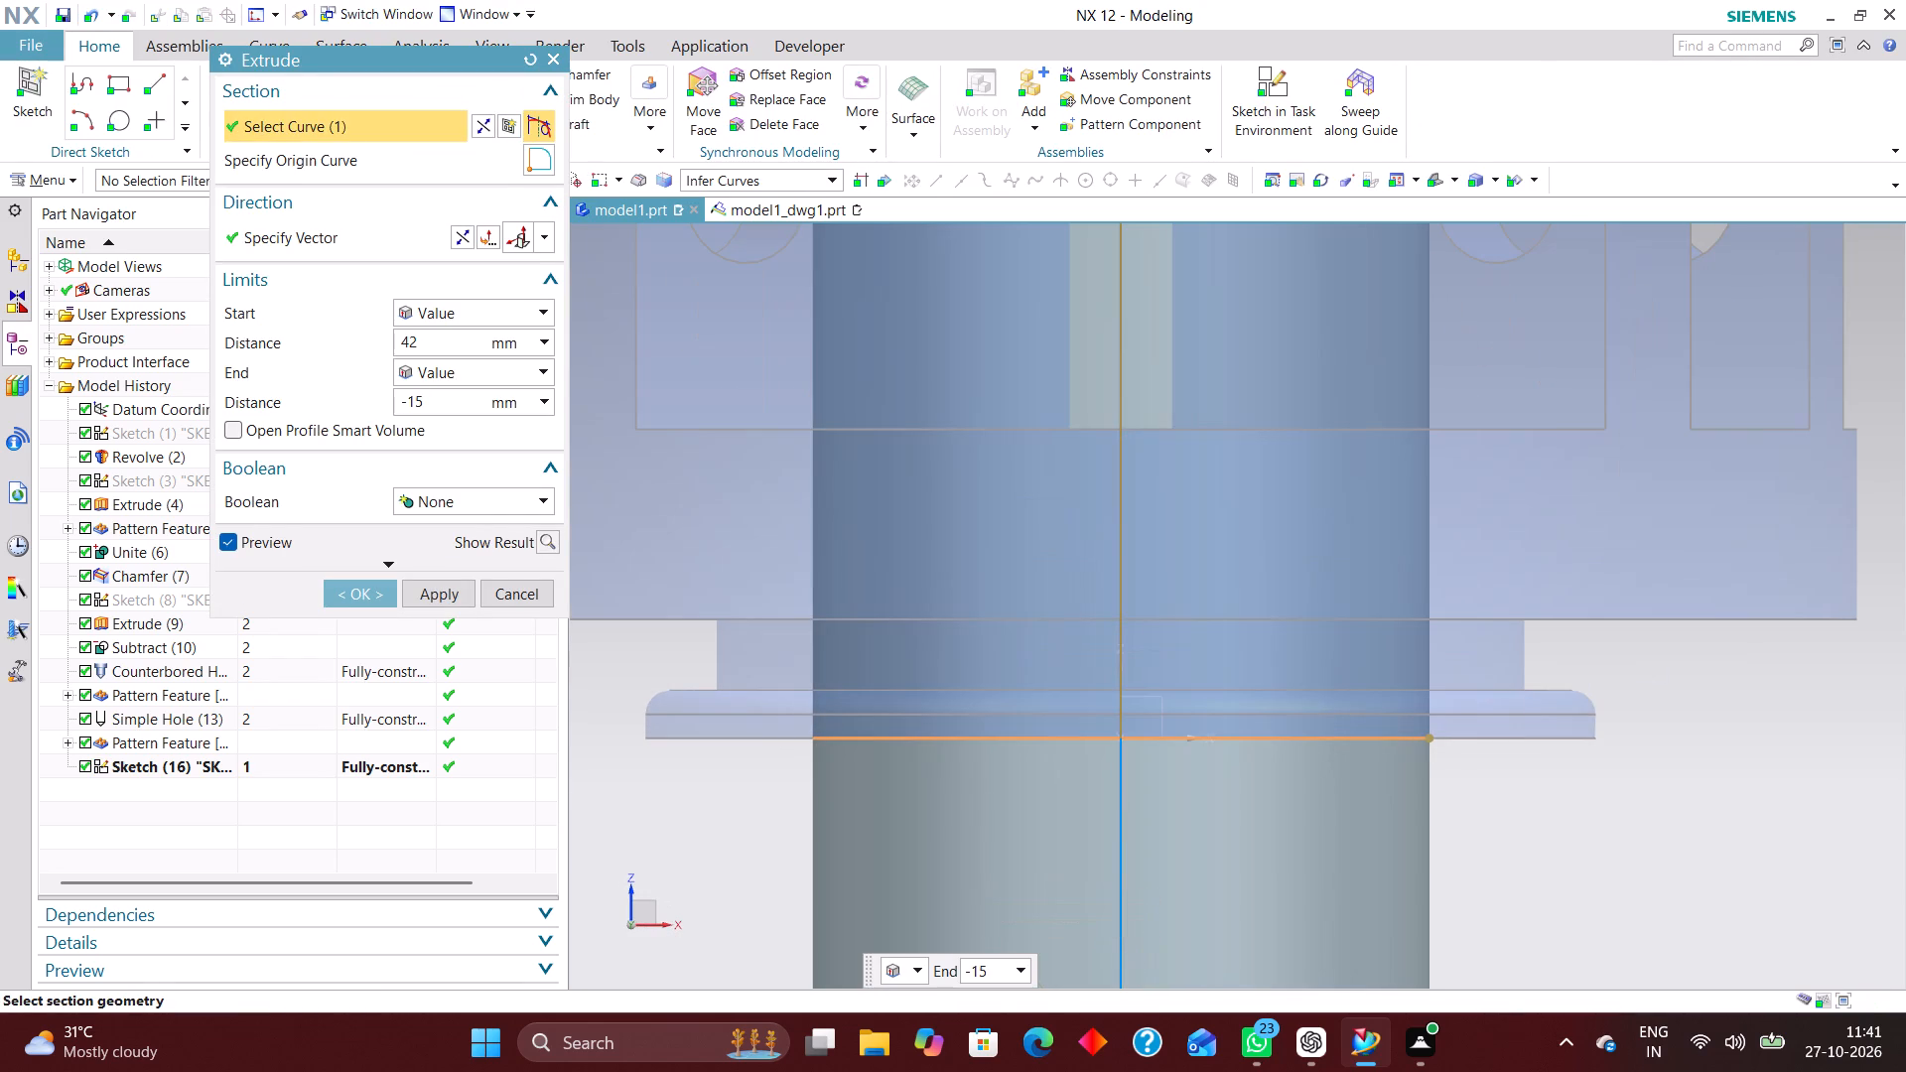
{"action": "scroll", "coordinate": [1142, 697], "scroll_direction": "down", "scroll_amount": 5}
{"action": "left_click_drag", "start_coordinate": [1137, 833], "coordinate": [1133, 813]}
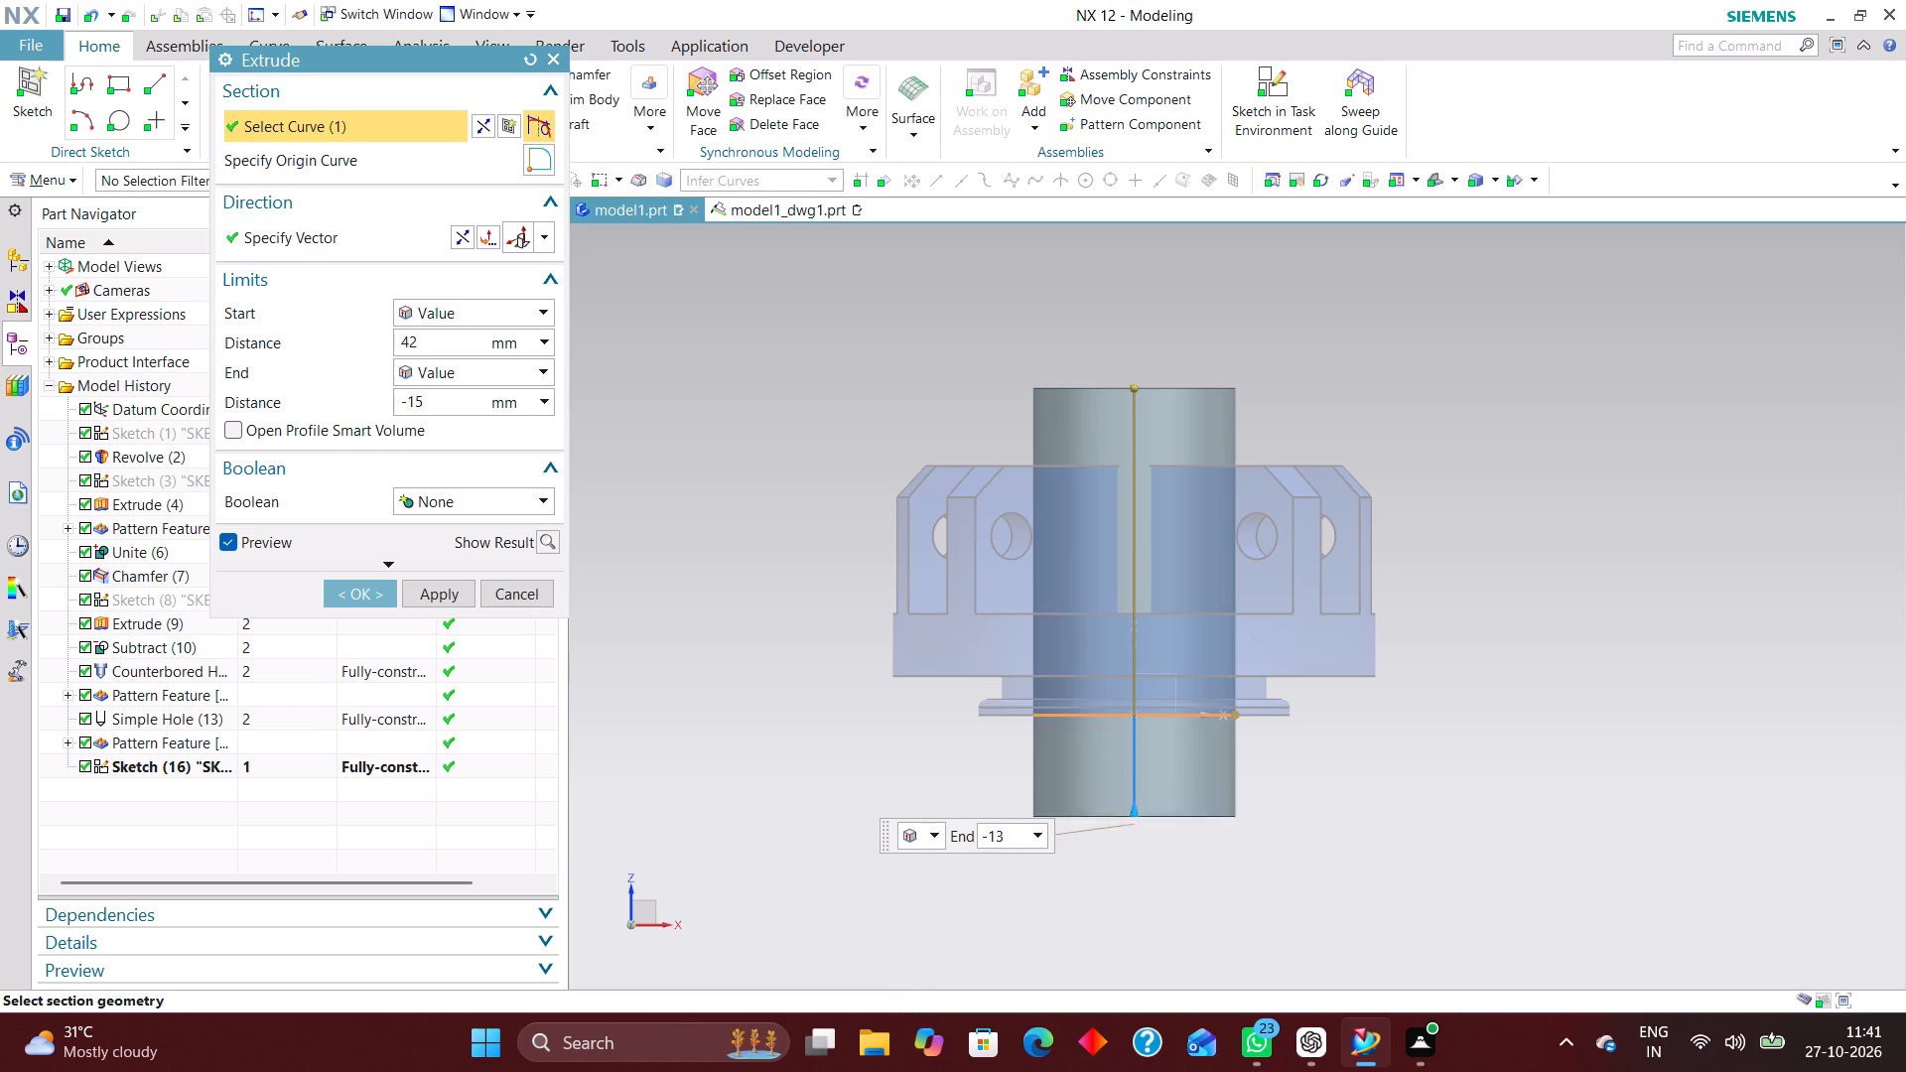
{"action": "left_click_drag", "start_coordinate": [1133, 813], "coordinate": [1171, 662]}
{"action": "scroll", "coordinate": [1163, 657], "scroll_direction": "up", "scroll_amount": 6}
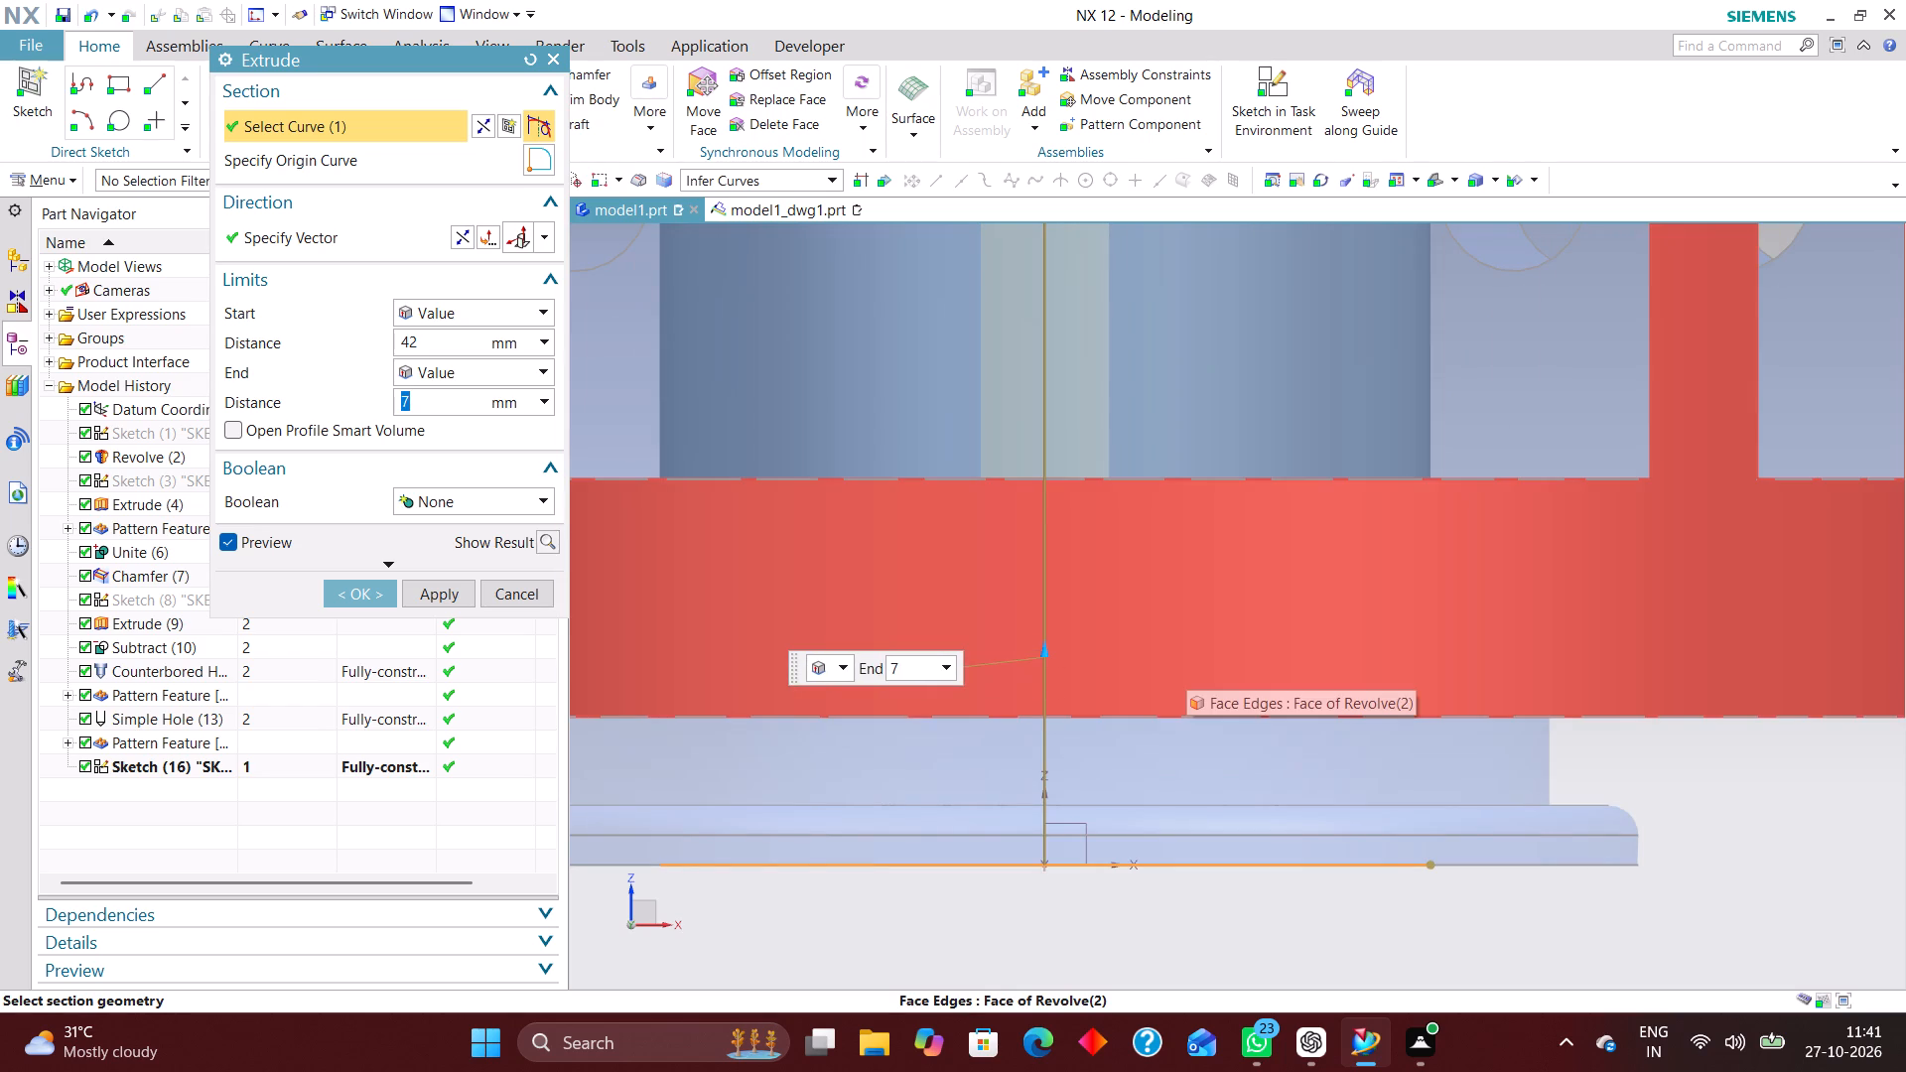
{"action": "scroll", "coordinate": [1142, 821], "scroll_direction": "down", "scroll_amount": 4}
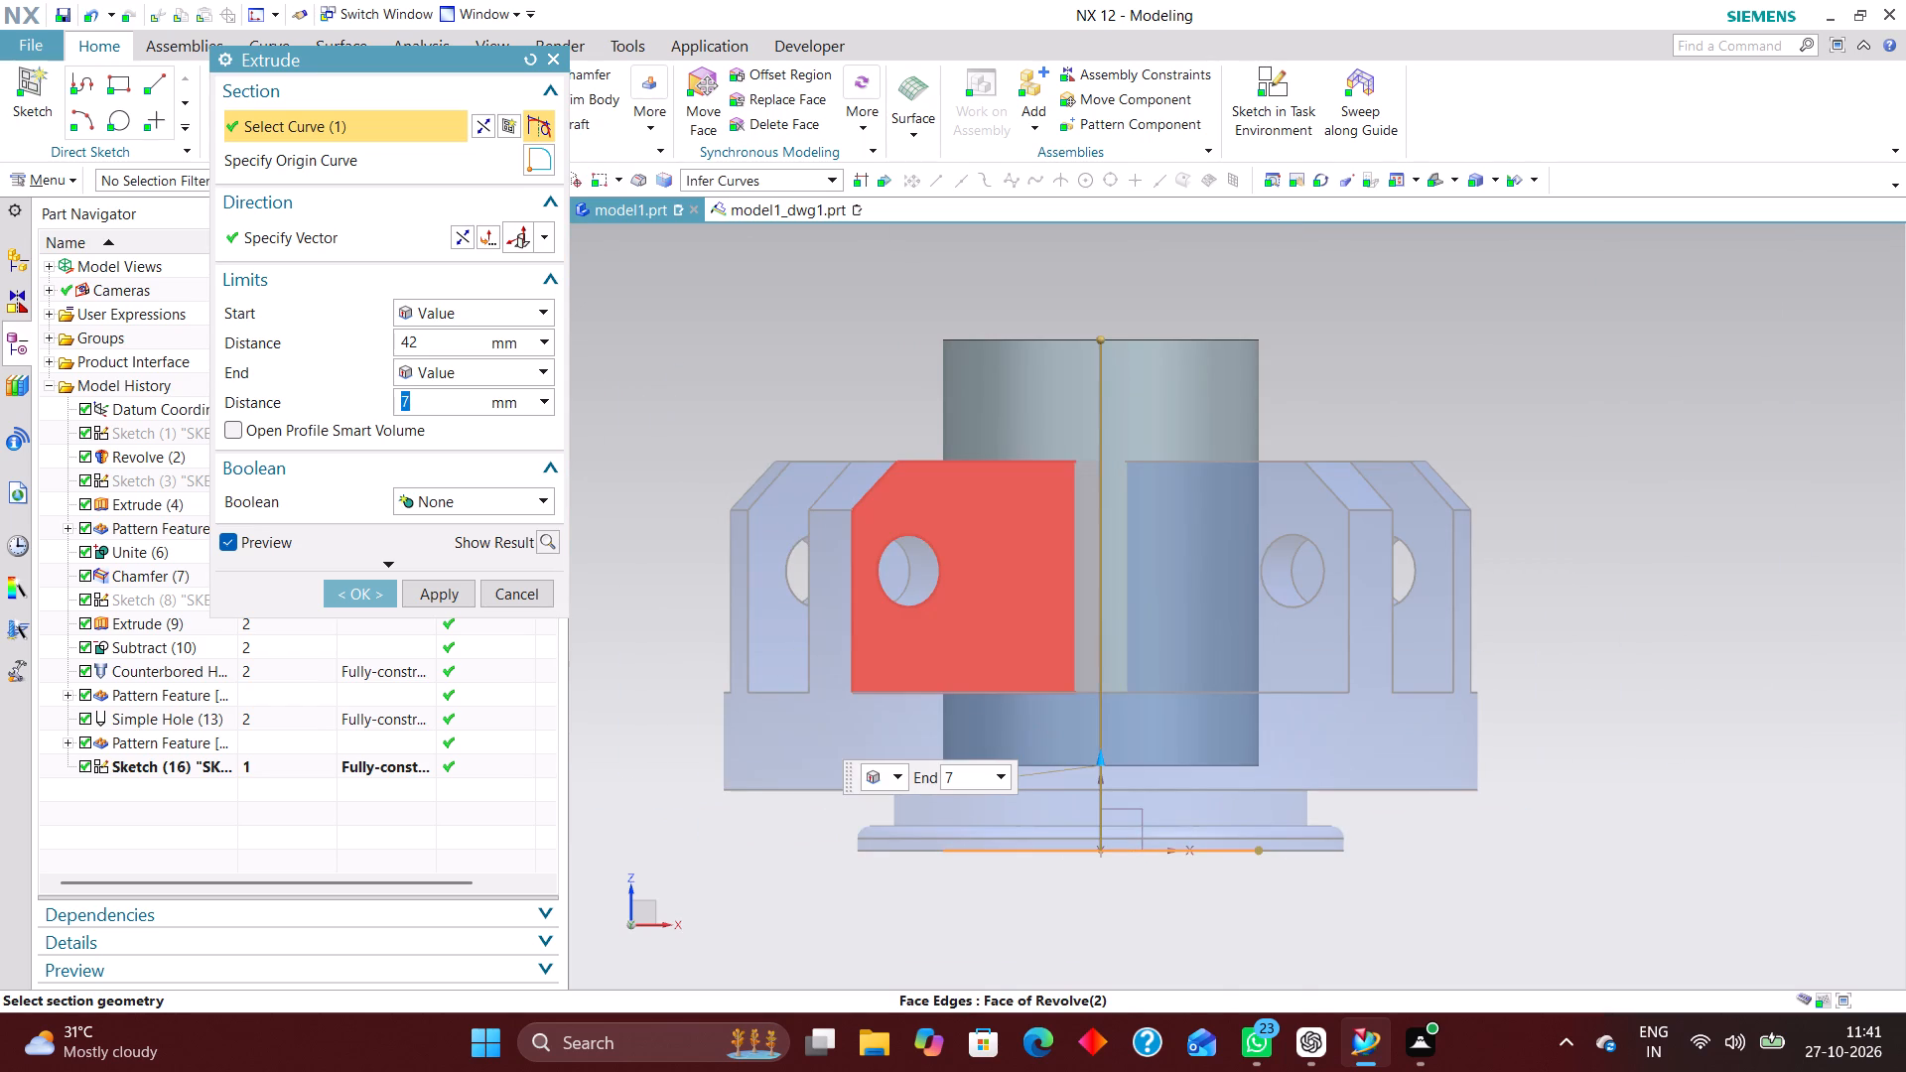
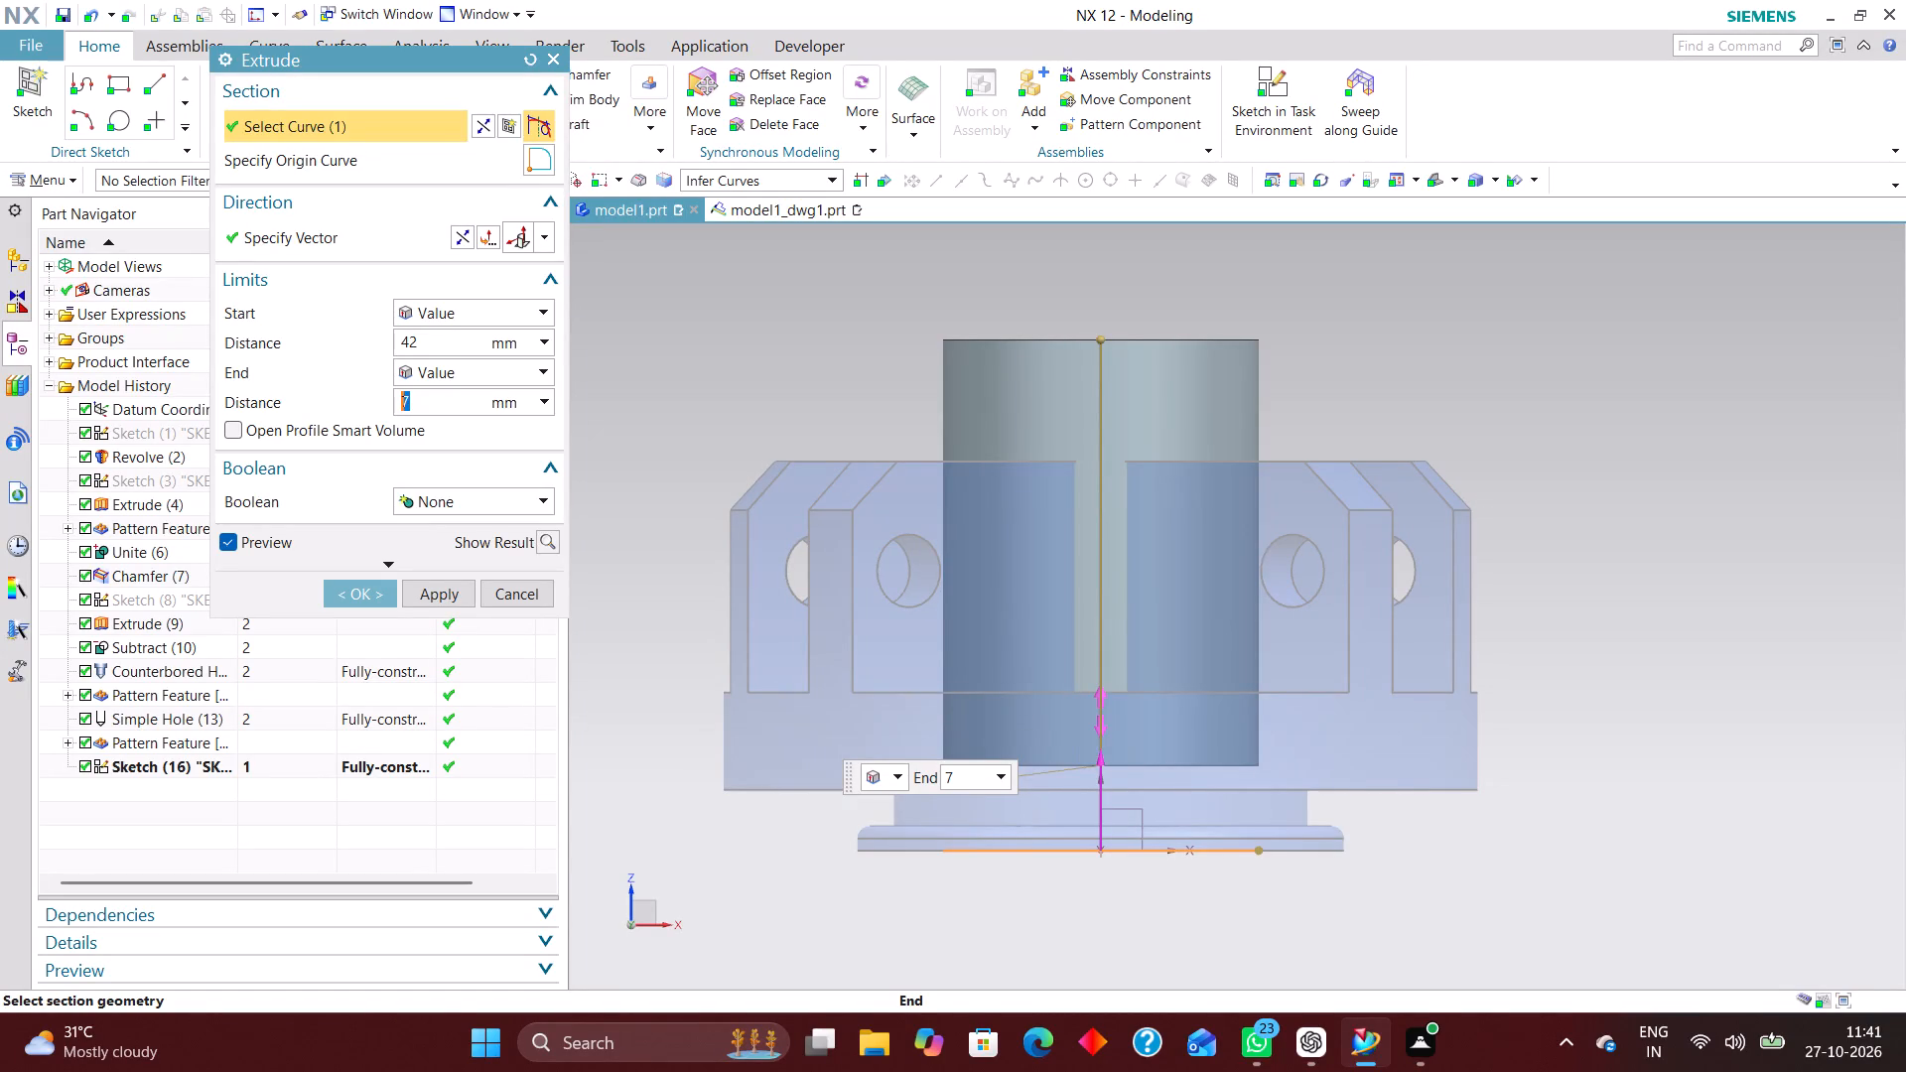
Extrude the sketched circle as a separate body with start distance 9.5 mm, end distance 7 mm and no Boolean.
{"action": "left_click_drag", "start_coordinate": [1096, 765], "coordinate": [1110, 772]}
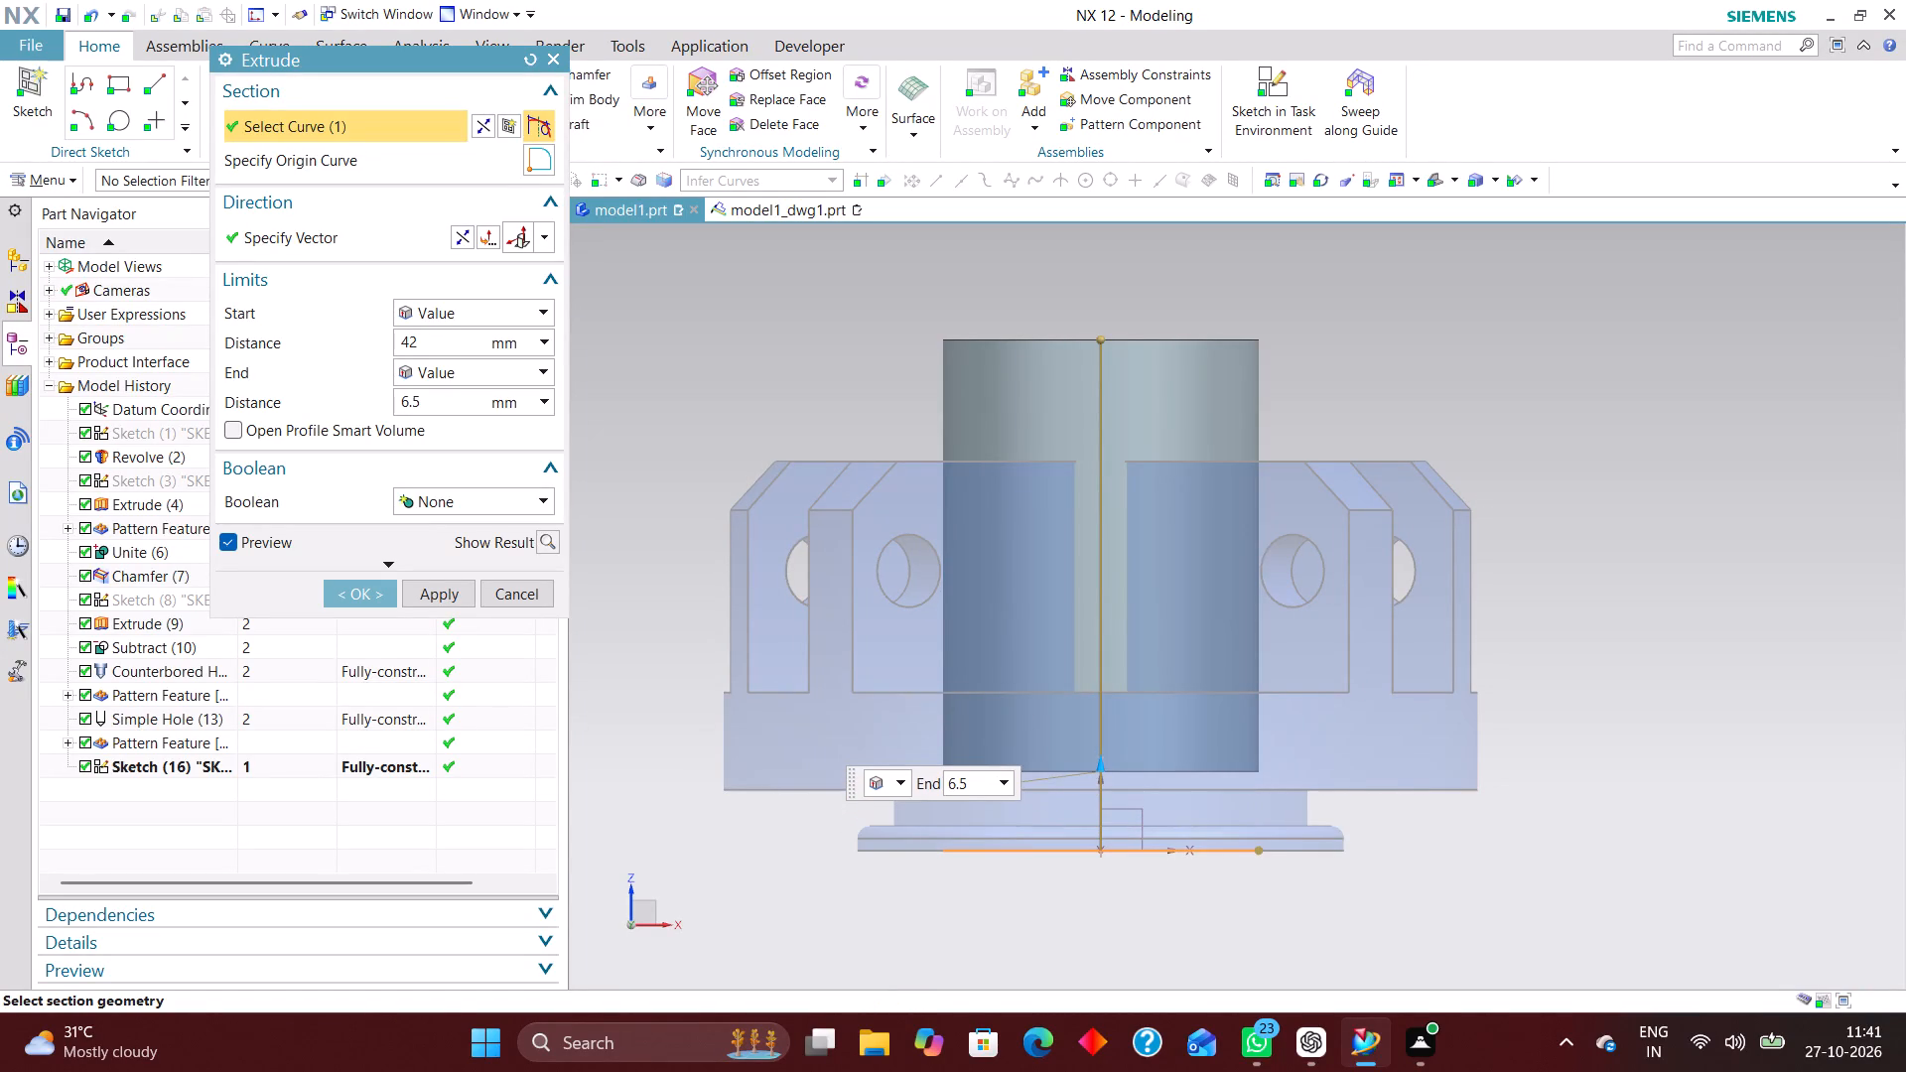
{"action": "left_click_drag", "start_coordinate": [1110, 772], "coordinate": [1111, 772]}
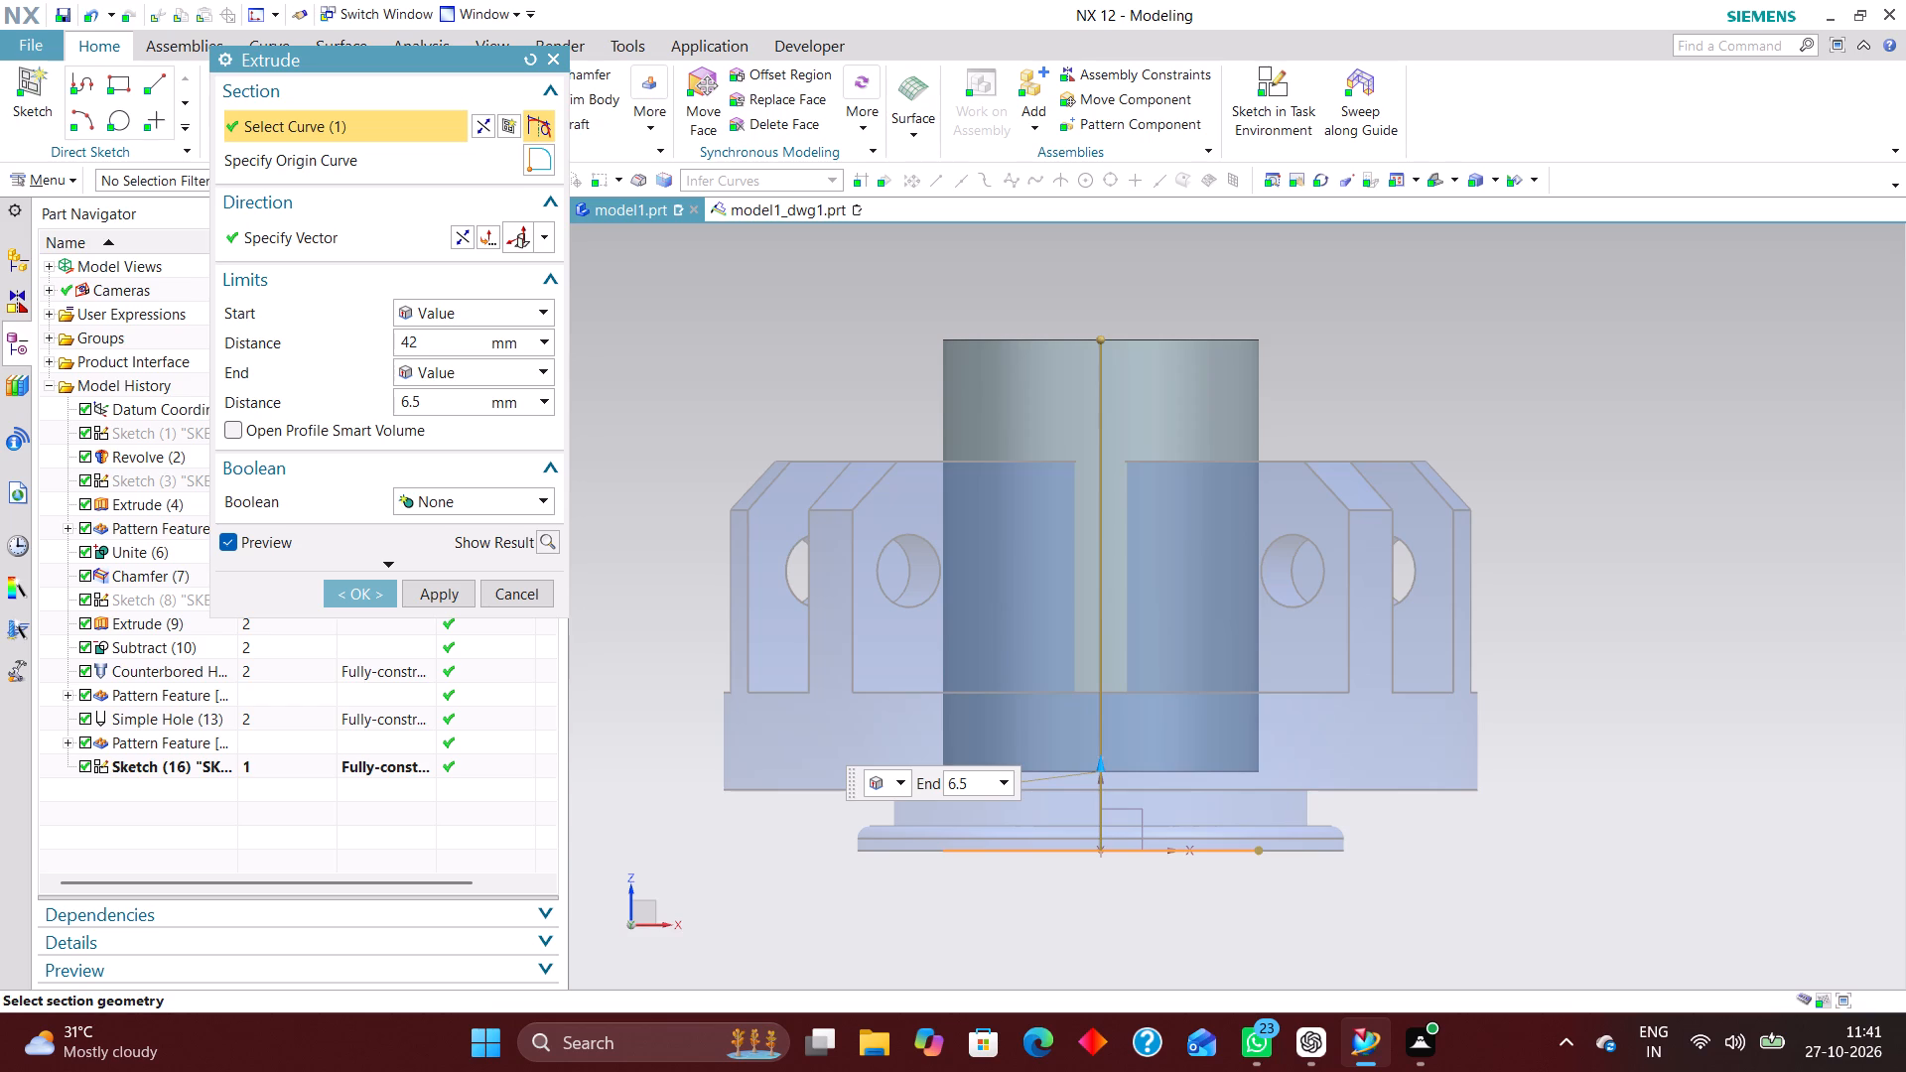
{"action": "left_click_drag", "start_coordinate": [1111, 772], "coordinate": [1113, 761]}
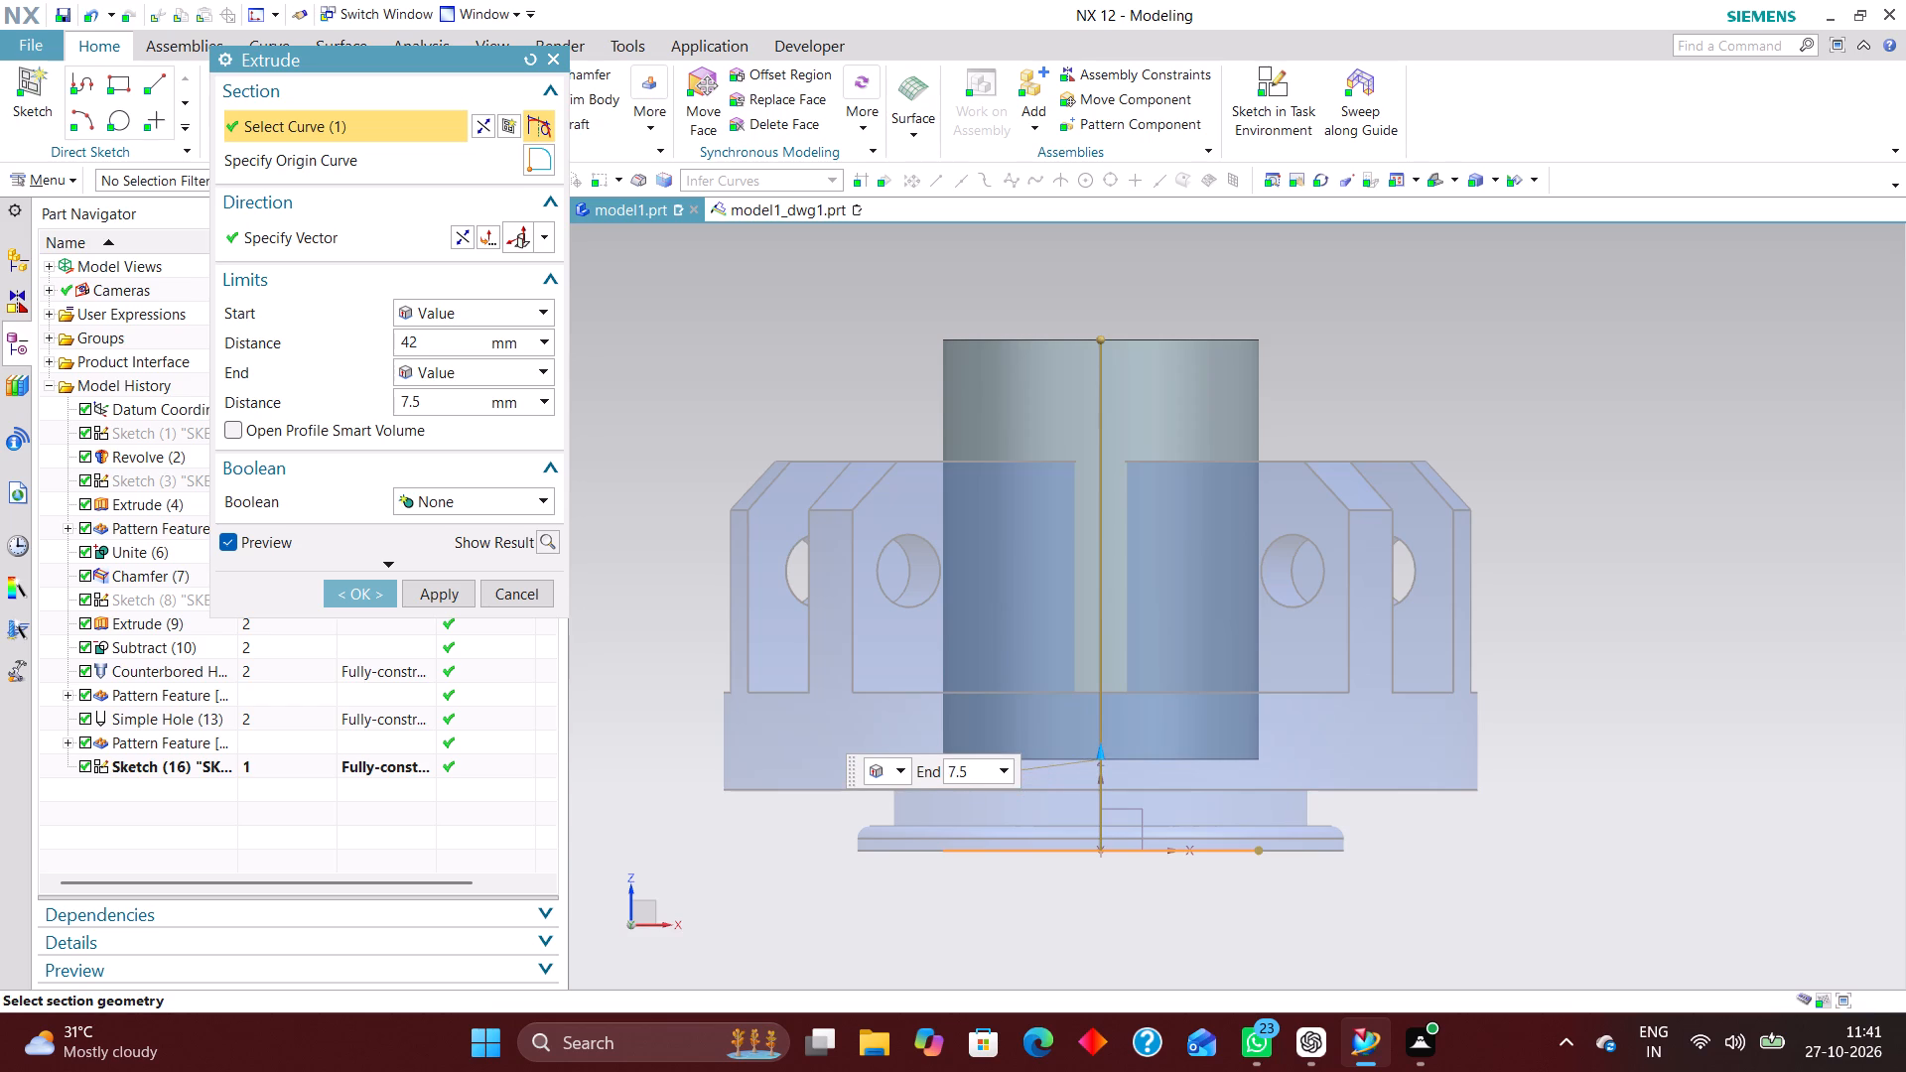
{"action": "left_click_drag", "start_coordinate": [1113, 761], "coordinate": [1111, 764]}
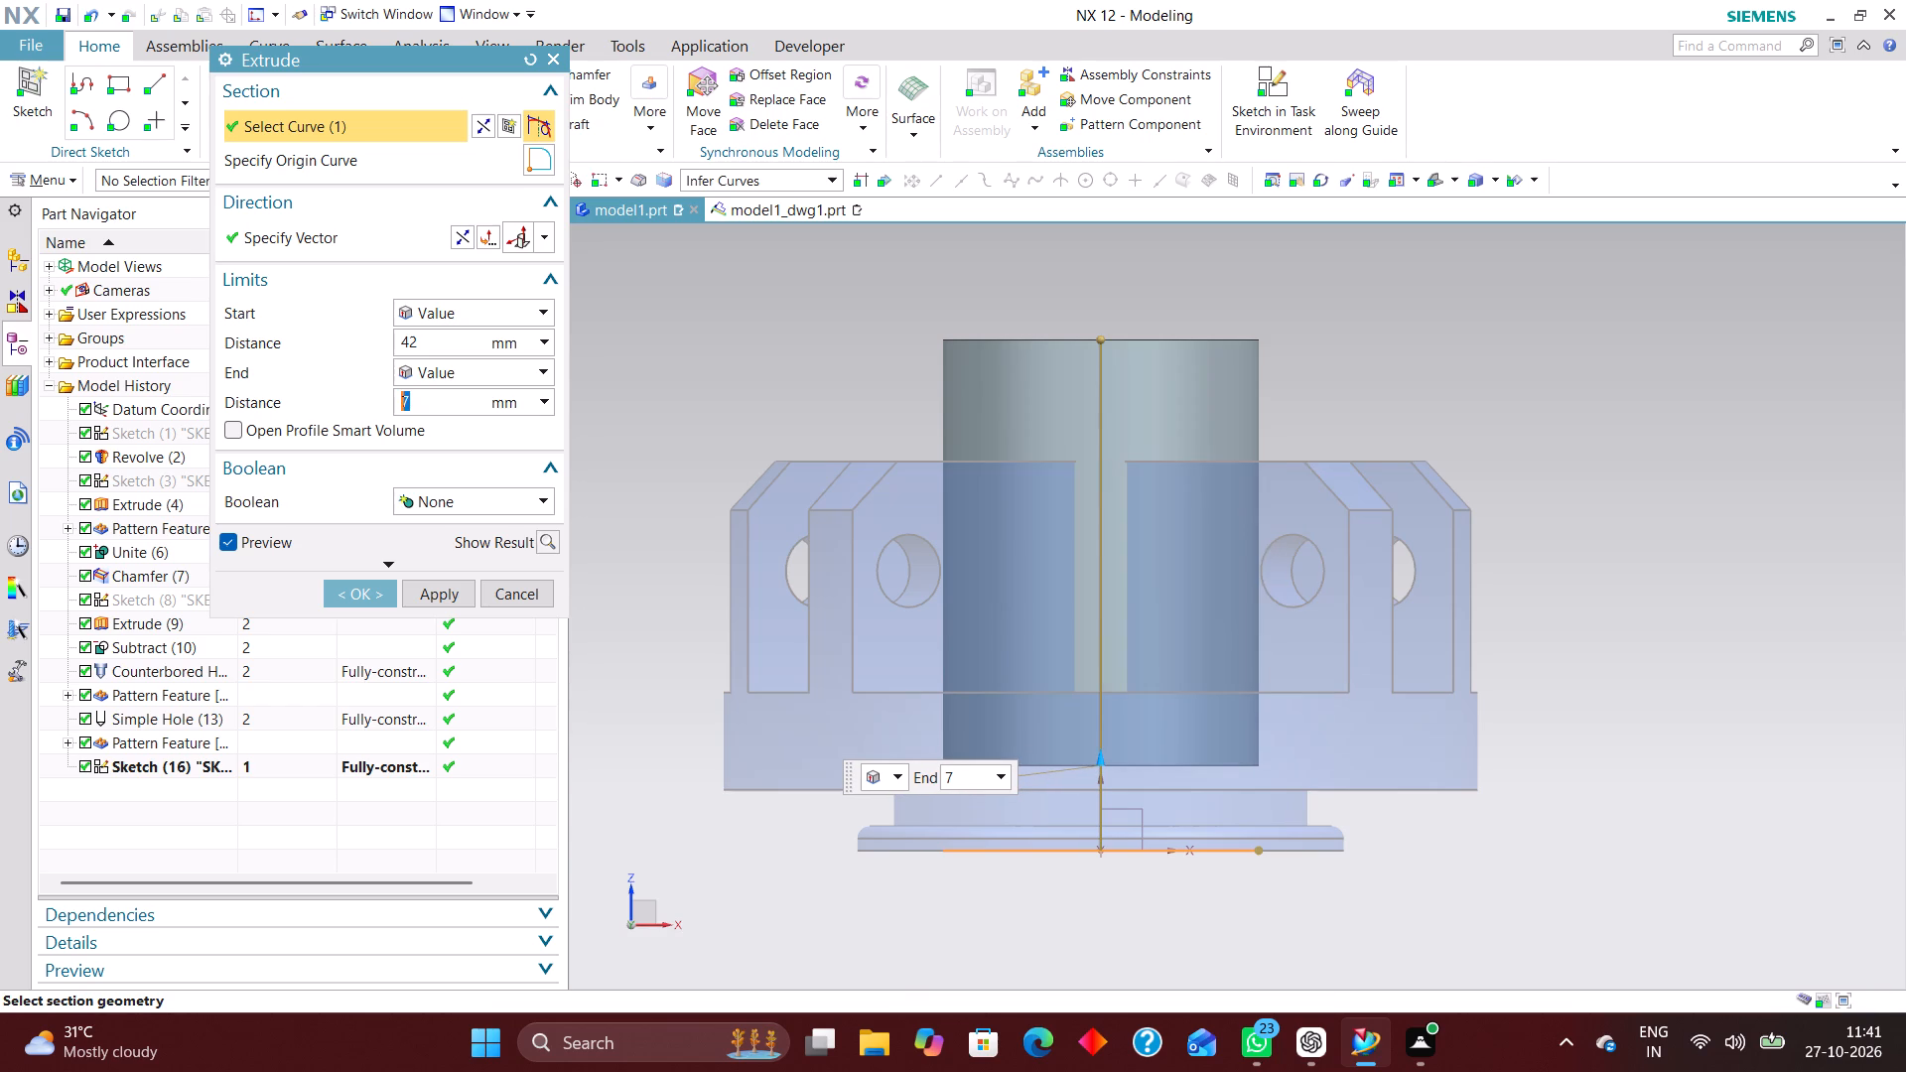
{"action": "left_click_drag", "start_coordinate": [1098, 333], "coordinate": [1089, 711]}
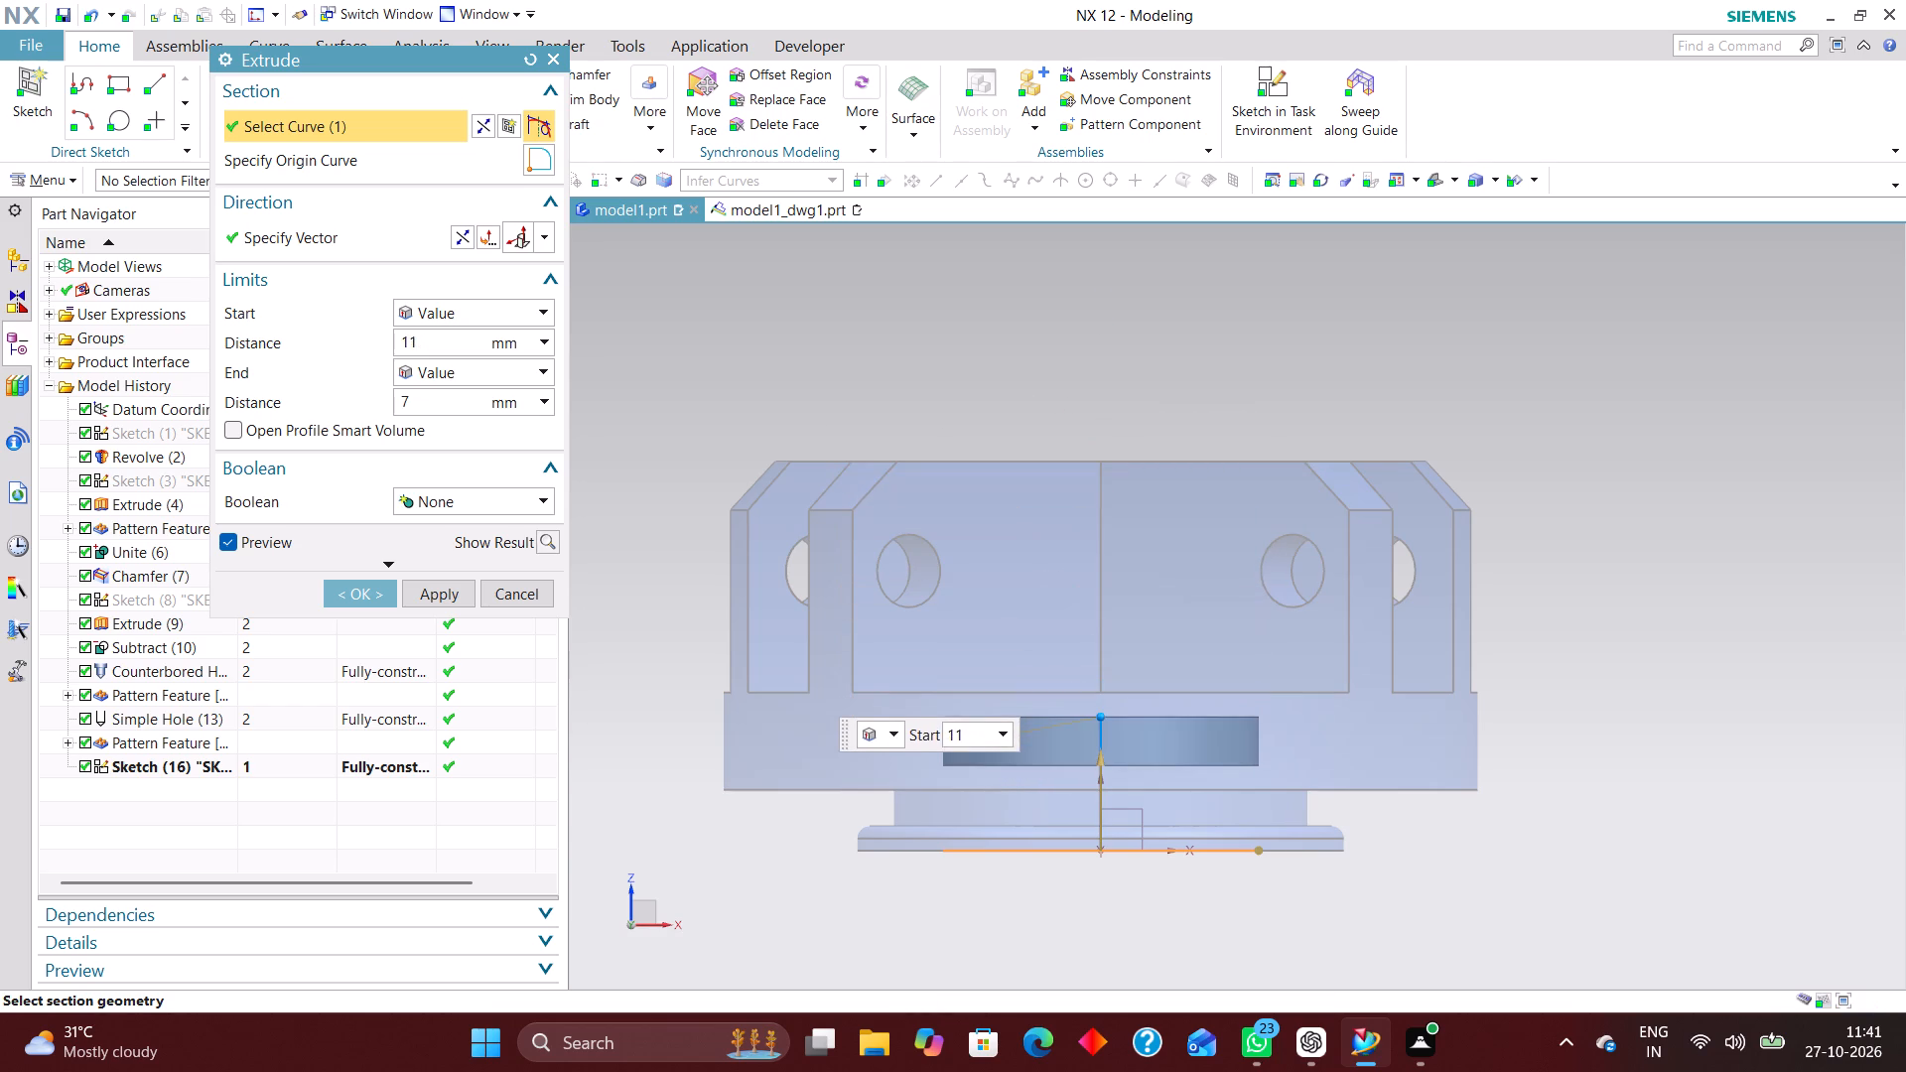
{"action": "left_click_drag", "start_coordinate": [1089, 711], "coordinate": [1089, 727]}
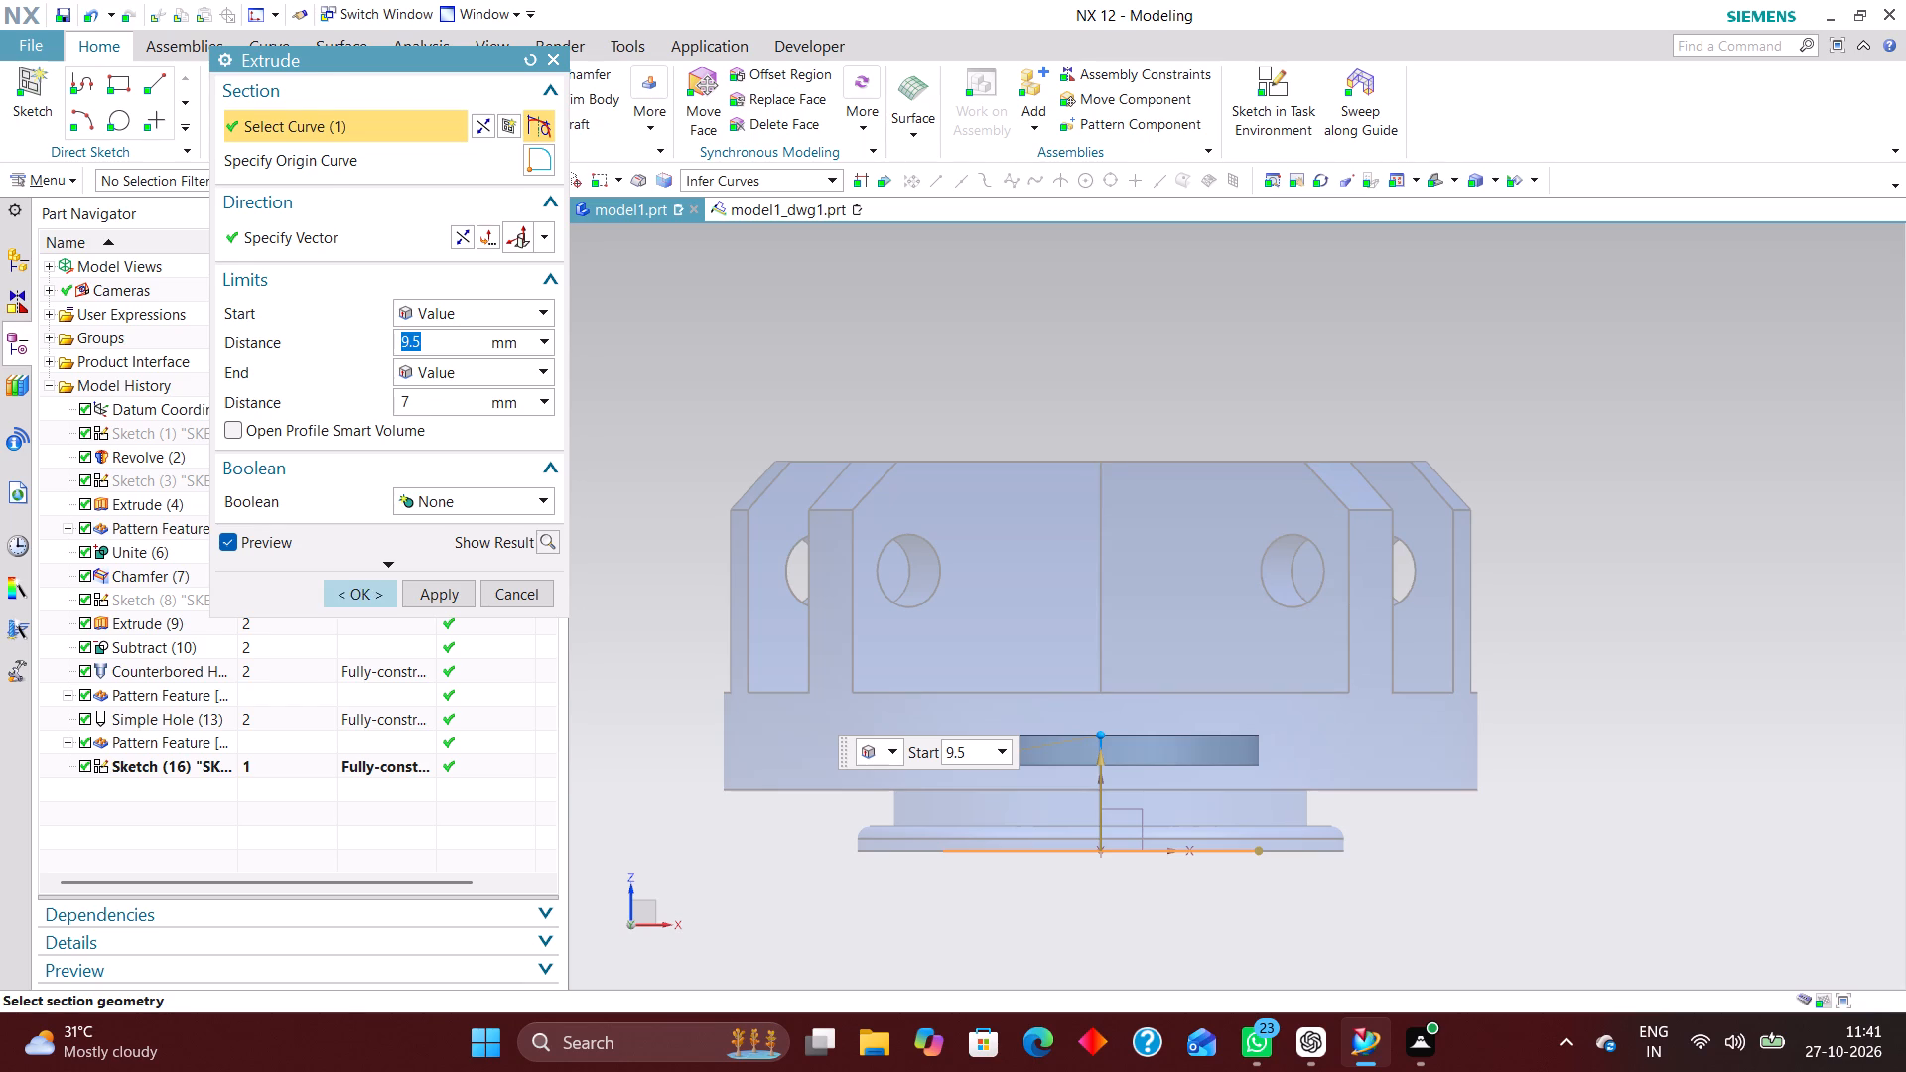
{"action": "left_click", "coordinate": [357, 597]}
Subtract the newly extruded disc body from the main flange body around its central bore.
{"action": "middle_click_drag", "start_coordinate": [1524, 596], "coordinate": [1500, 699]}
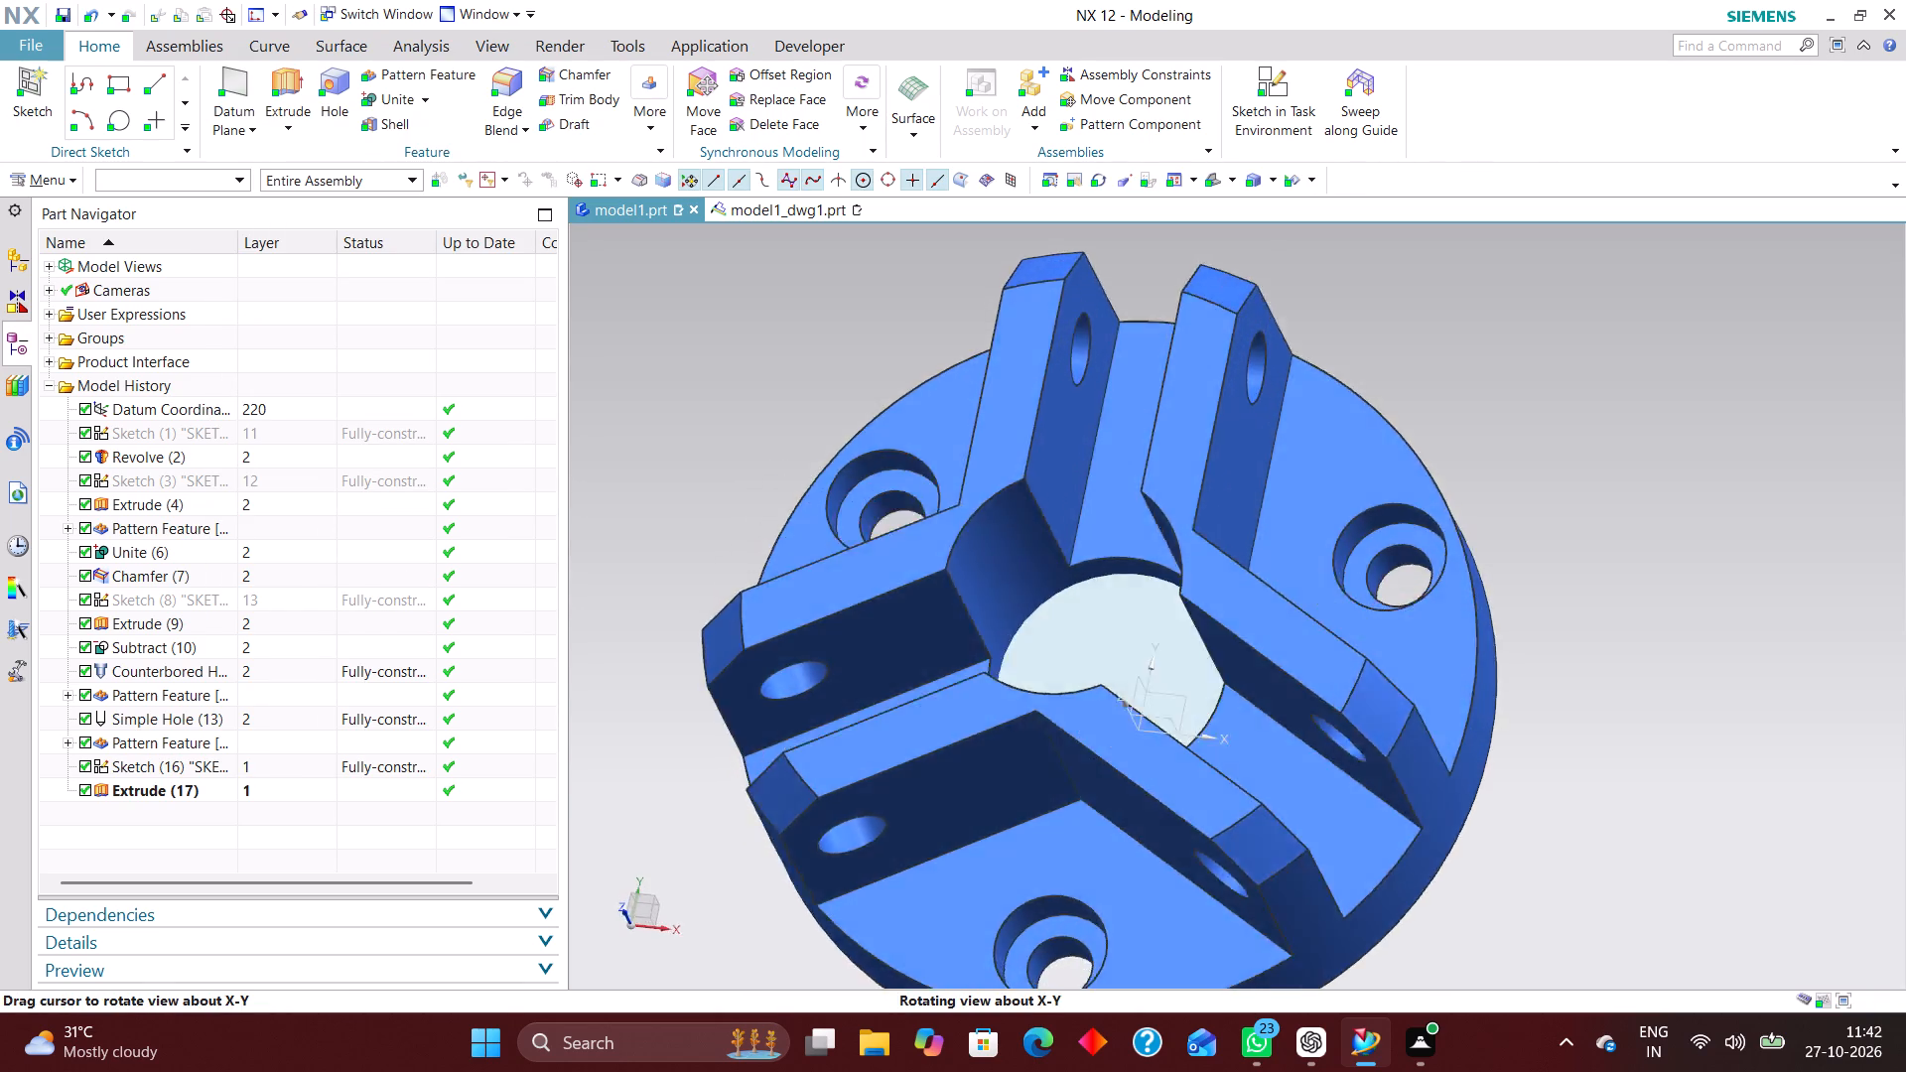
{"action": "middle_click_drag", "start_coordinate": [1500, 699], "coordinate": [1530, 556]}
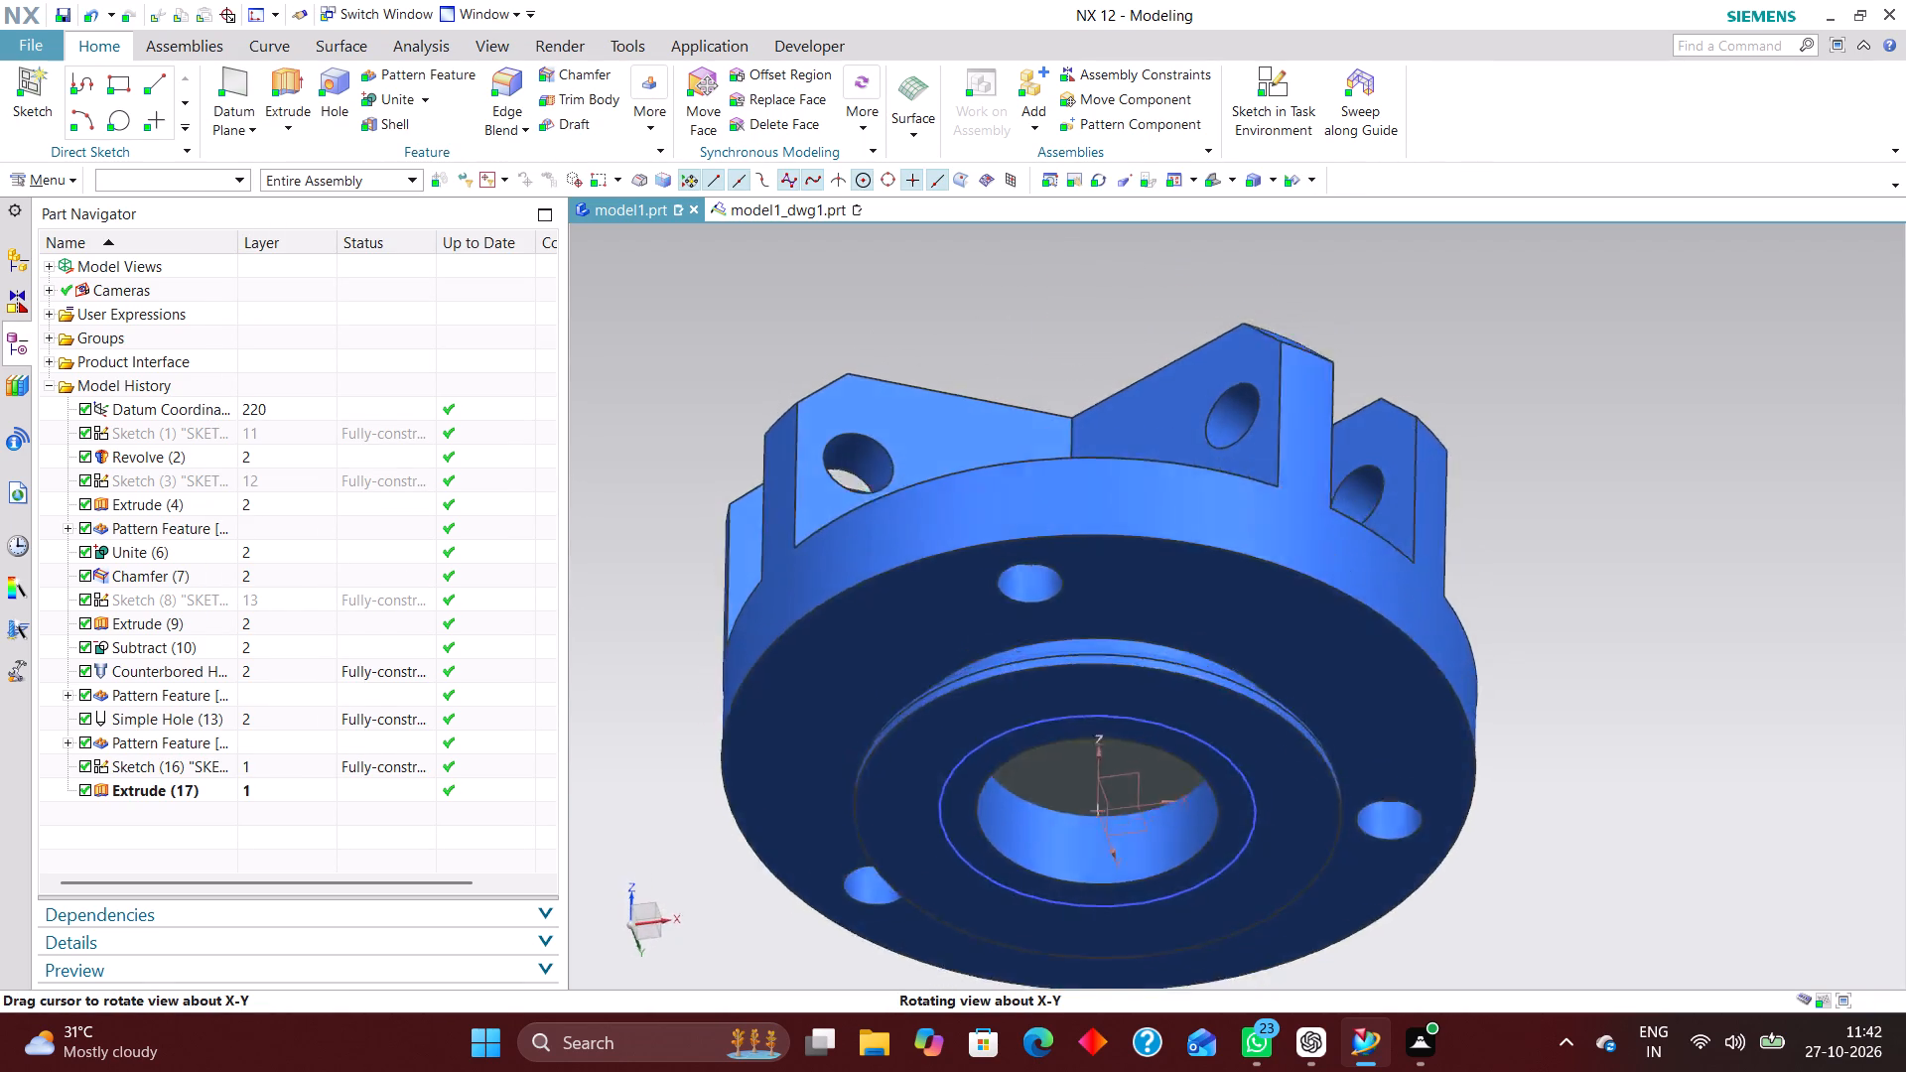
{"action": "middle_click_drag", "start_coordinate": [1530, 556], "coordinate": [1530, 654]}
{"action": "left_click", "coordinate": [423, 95]}
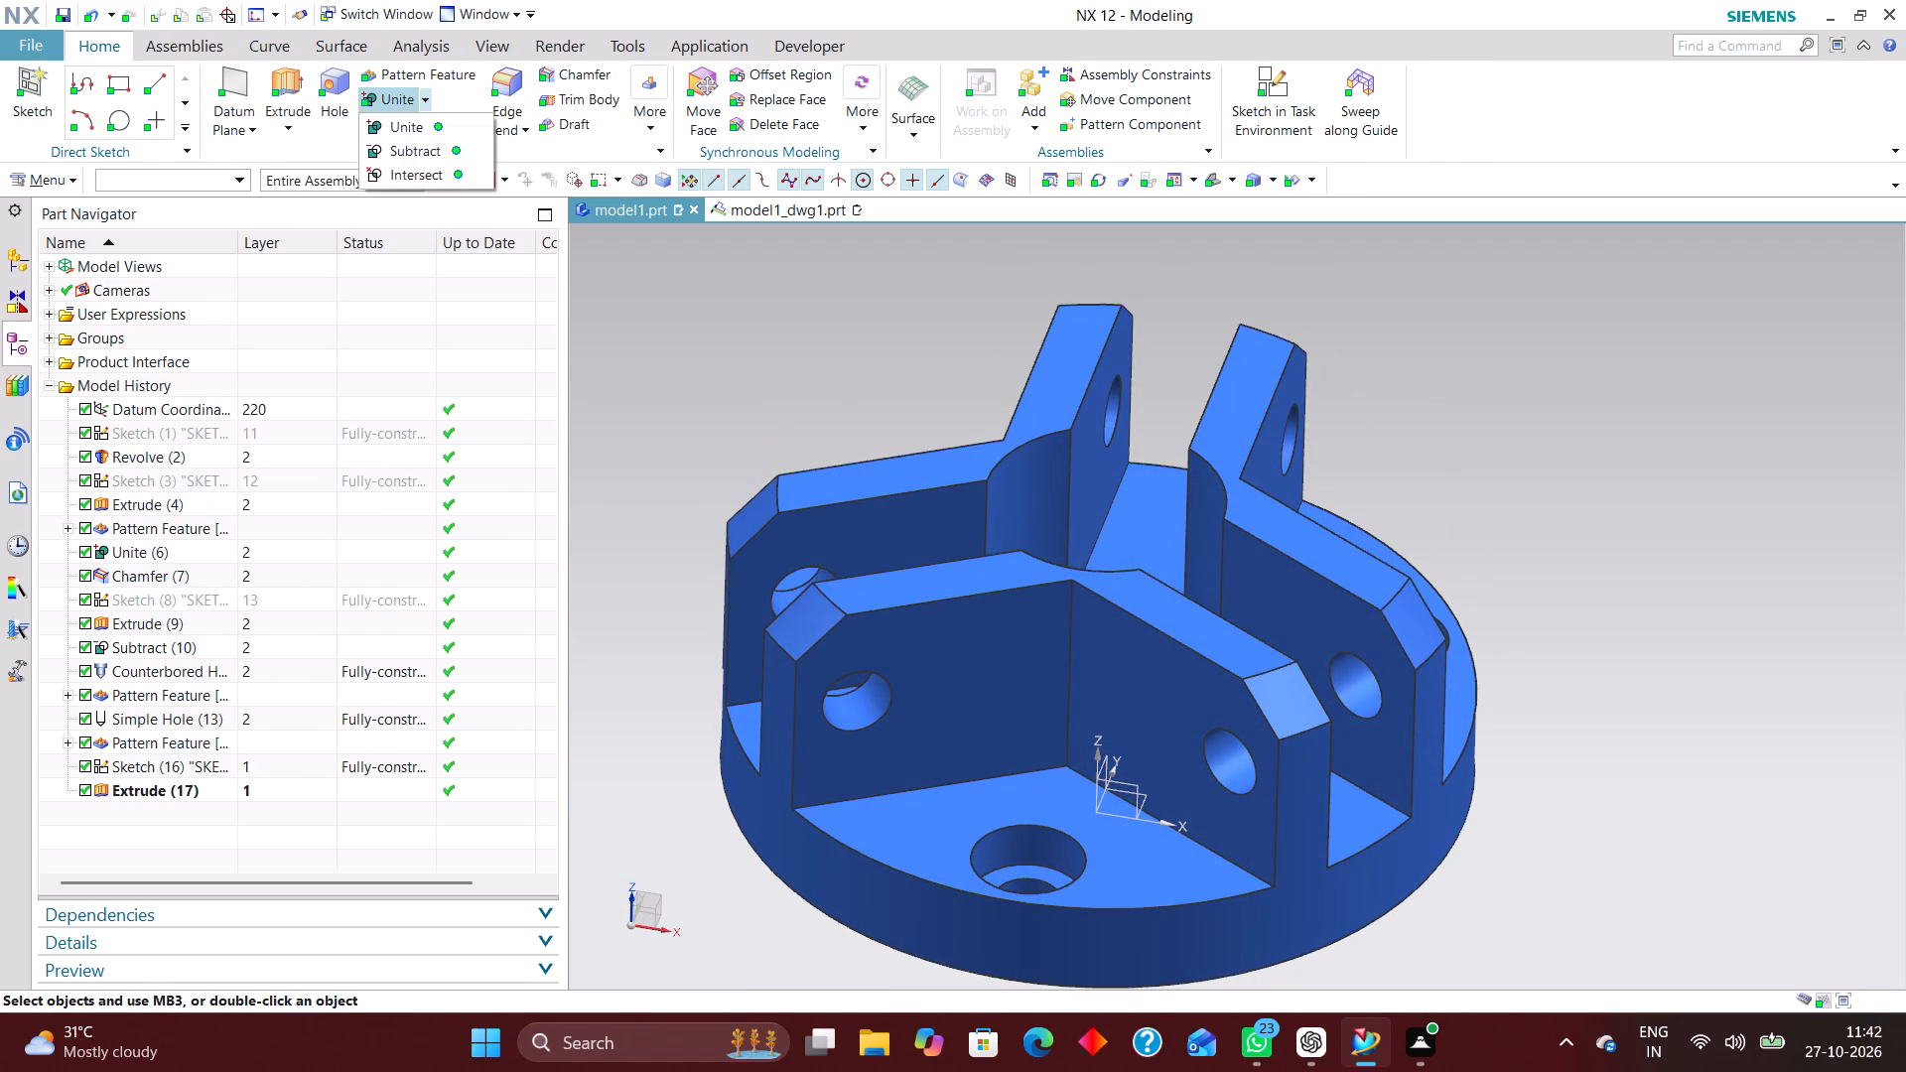
{"action": "left_click", "coordinate": [424, 149]}
{"action": "left_click", "coordinate": [809, 603]}
{"action": "middle_click_drag", "start_coordinate": [1435, 498], "coordinate": [1435, 507]}
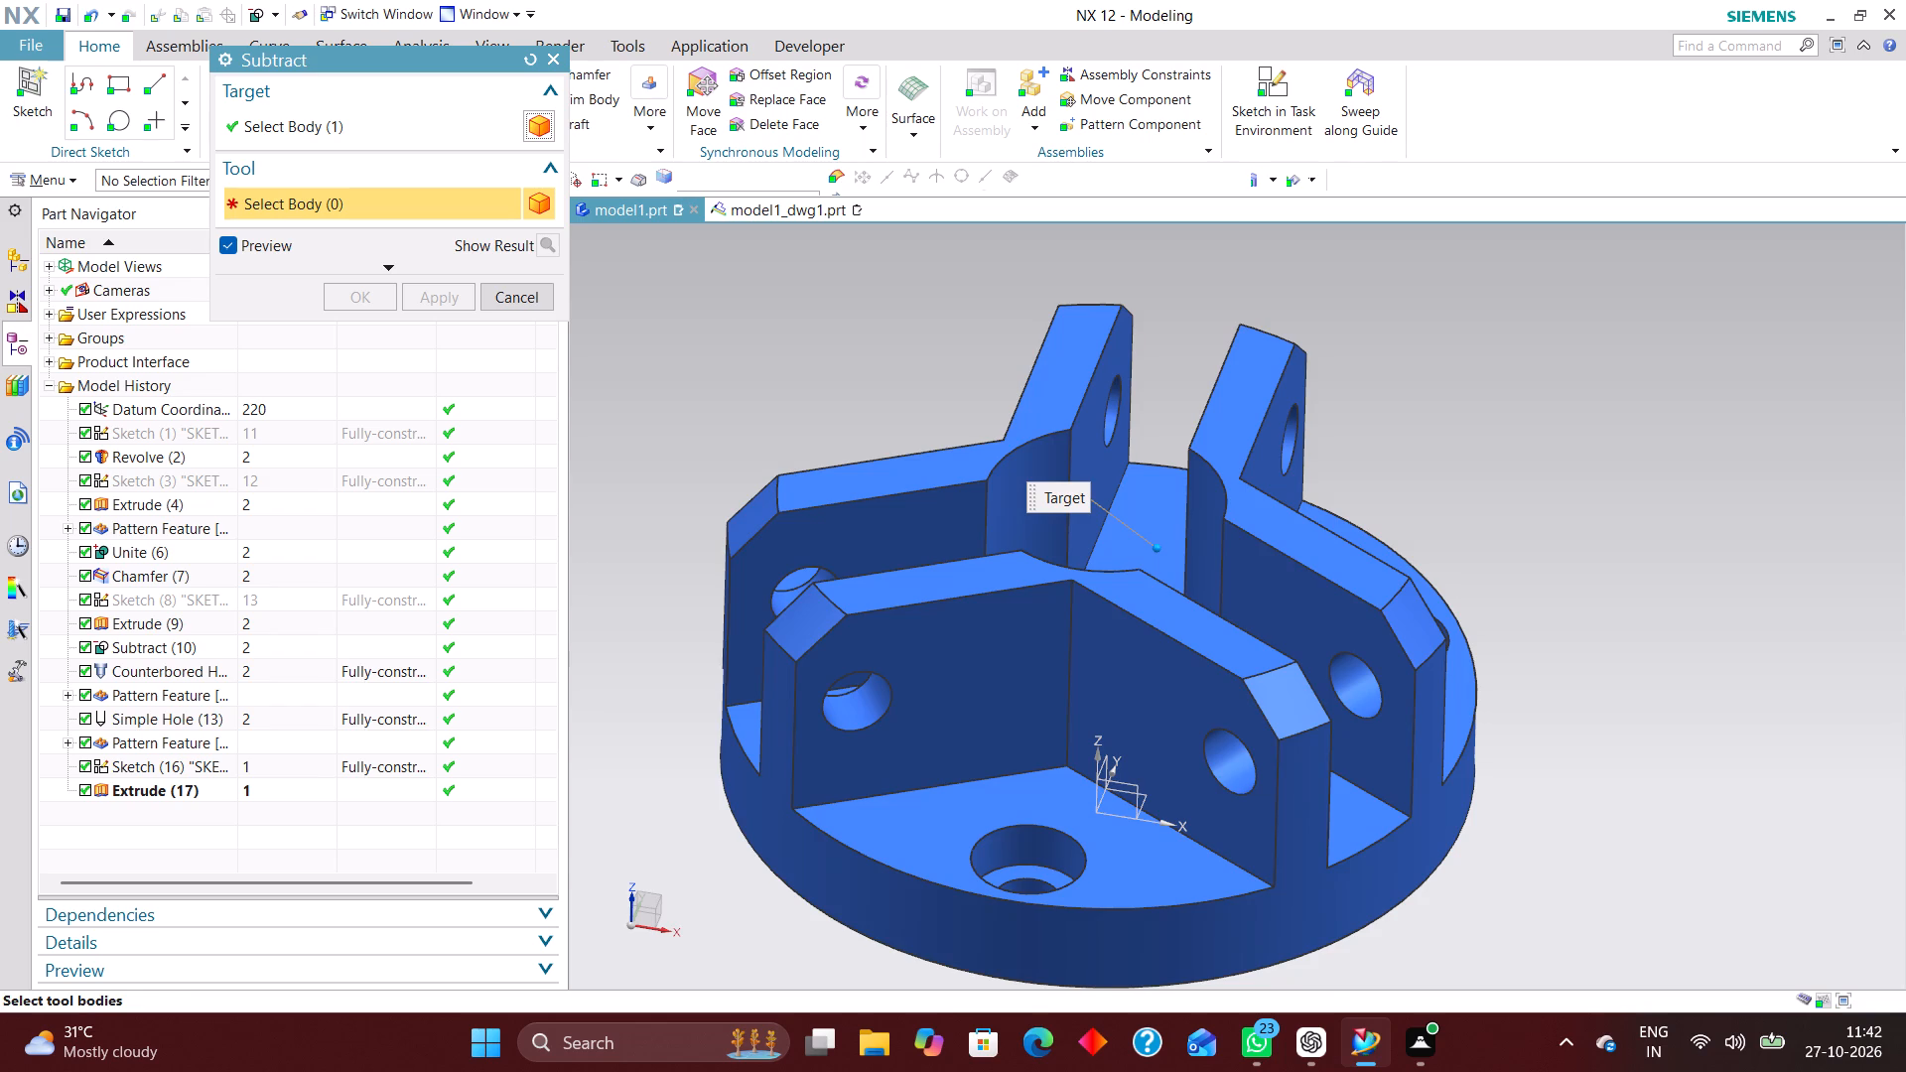
{"action": "middle_click_drag", "start_coordinate": [1435, 507], "coordinate": [1414, 590]}
{"action": "left_click", "coordinate": [1055, 618]}
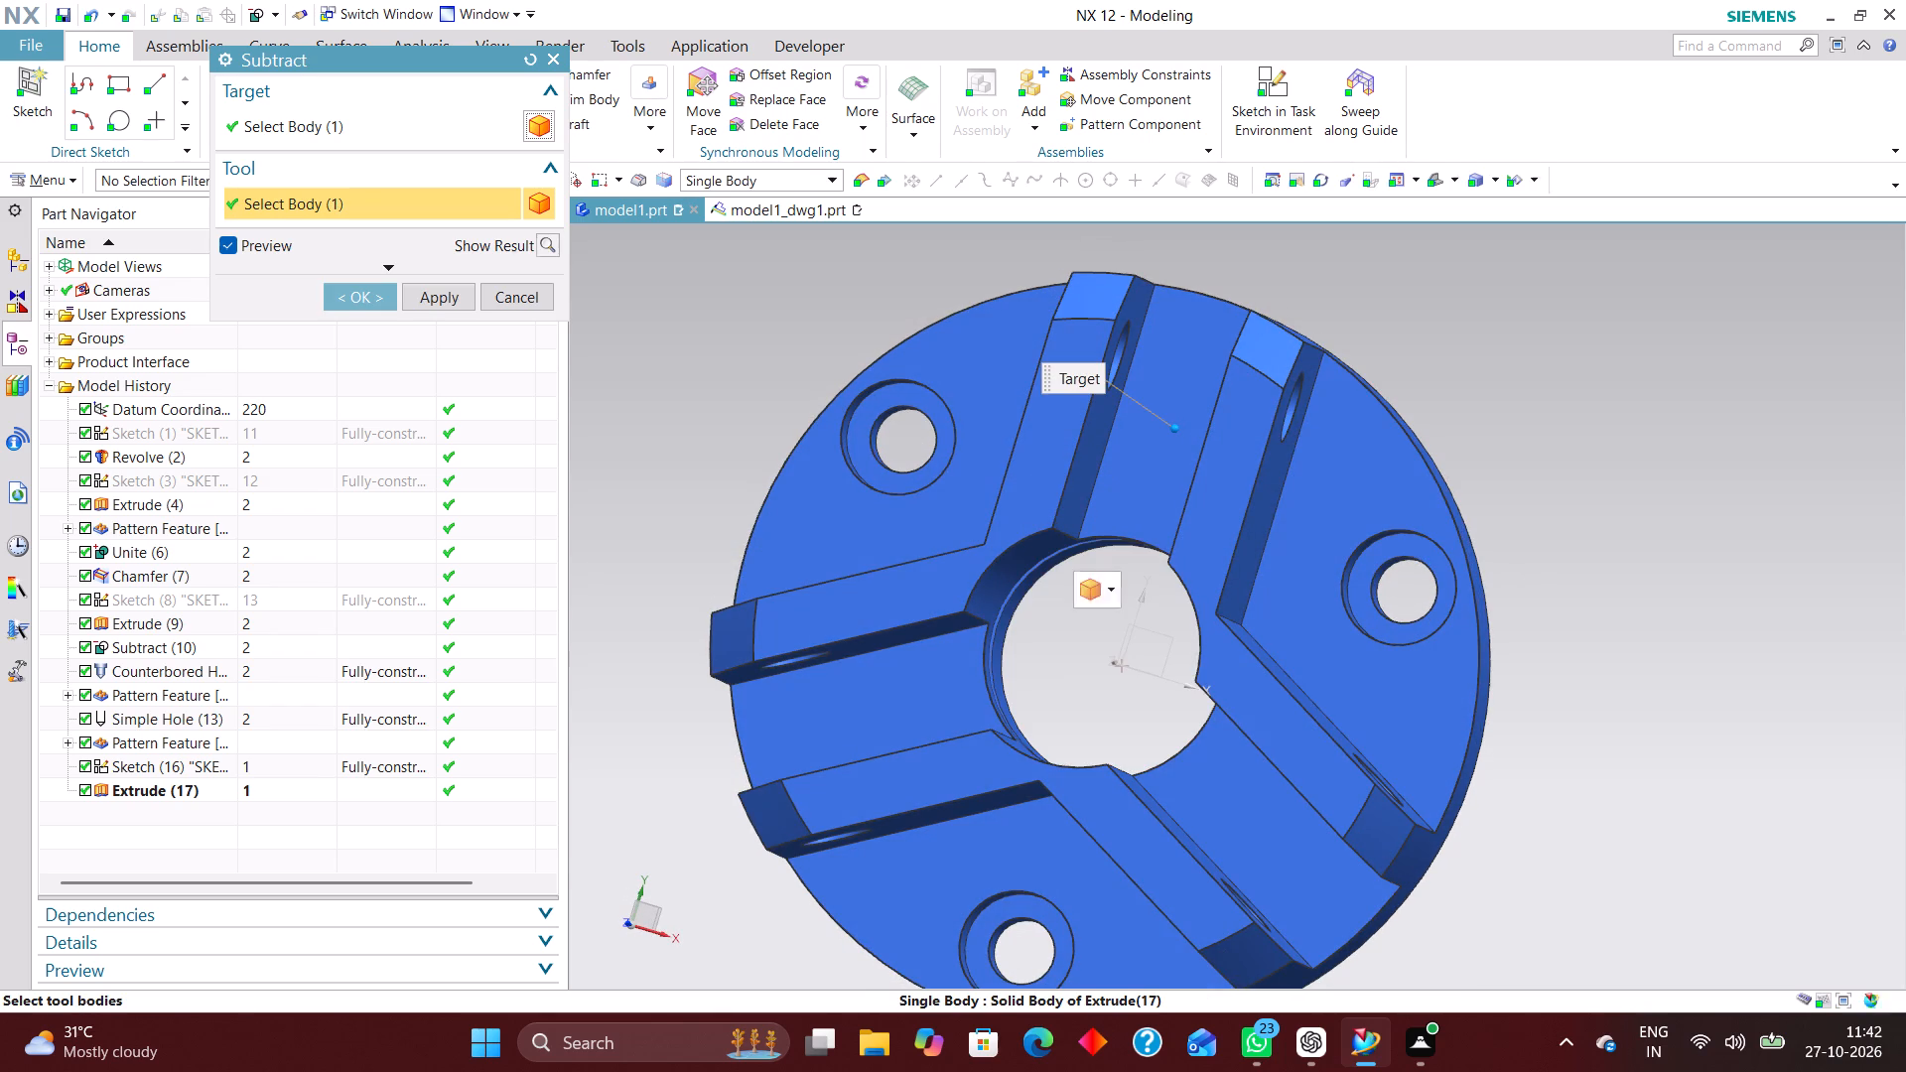
{"action": "left_click", "coordinate": [371, 298]}
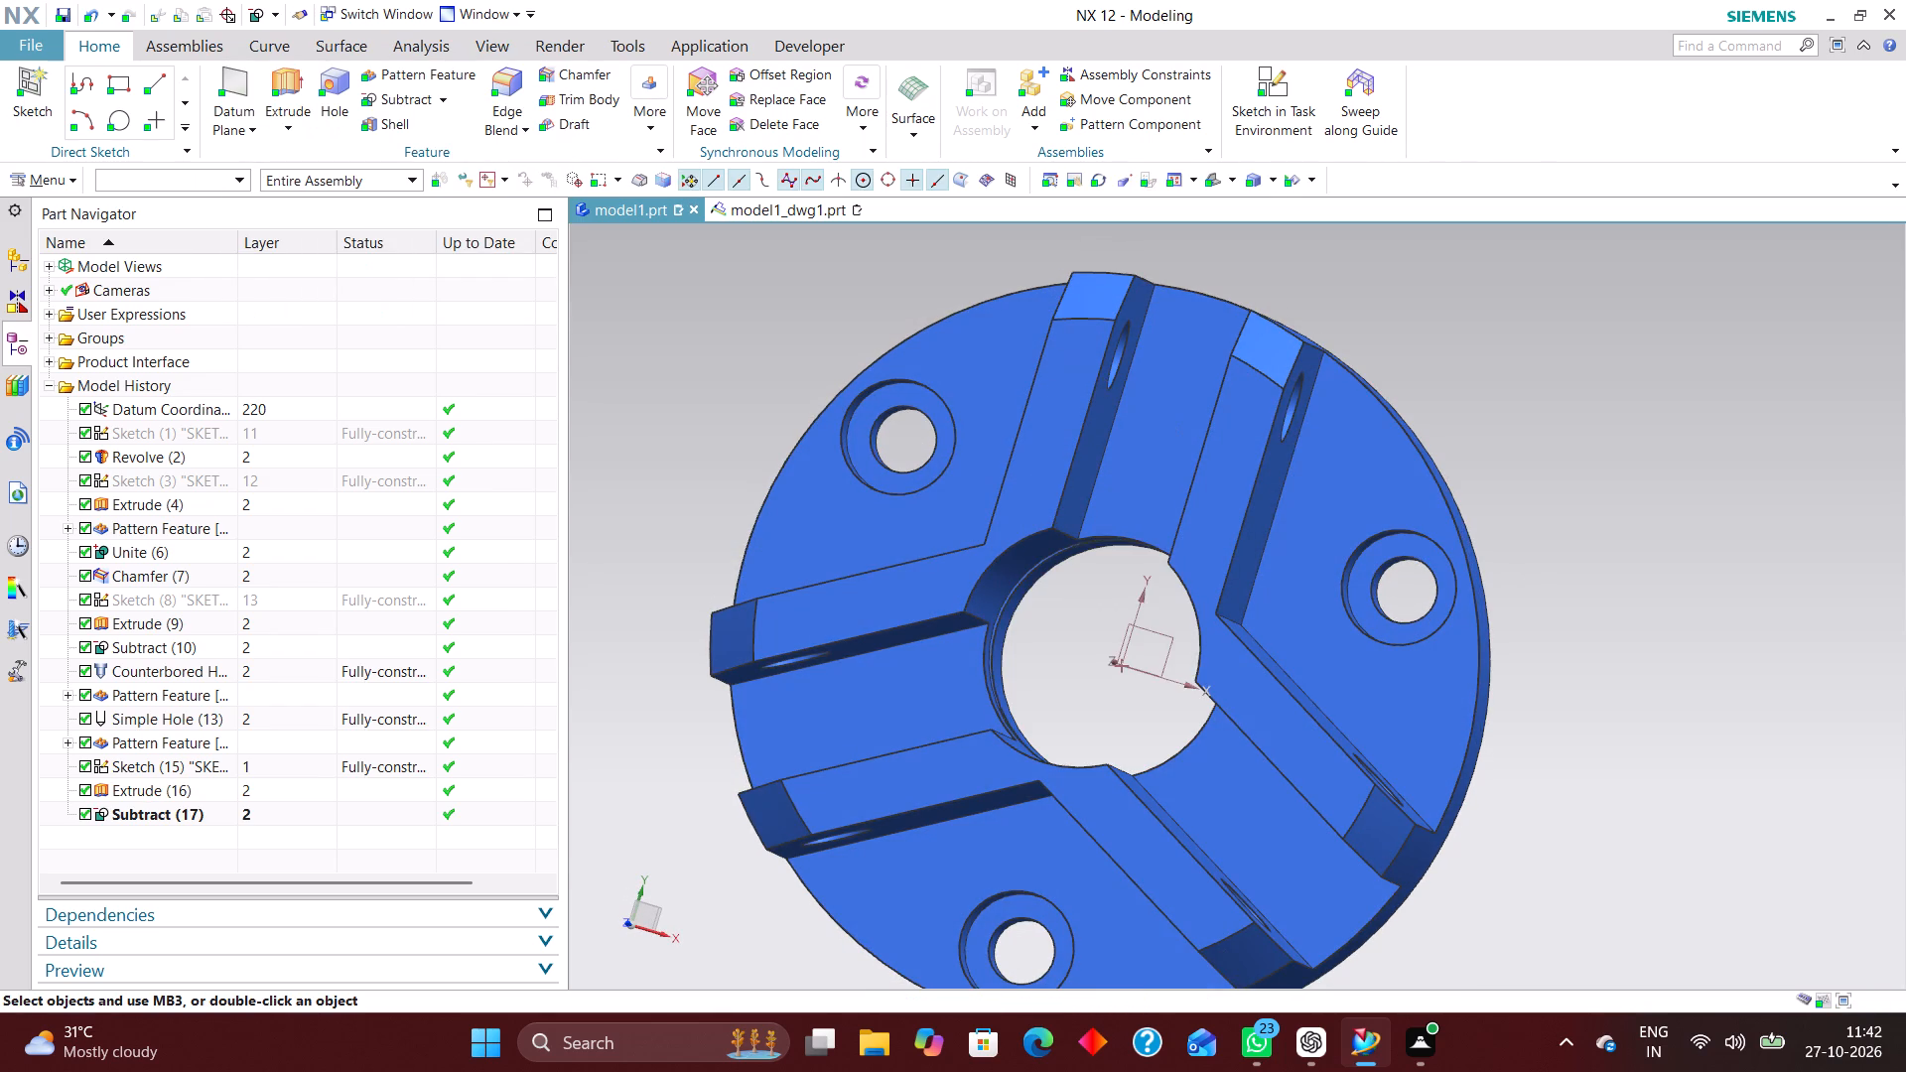
Switch to the model1_dwg1.prt drawing and update the out-of-date views on Sheet 1.
{"action": "scroll", "coordinate": [1205, 709], "scroll_direction": "up", "scroll_amount": 1}
{"action": "middle_click_drag", "start_coordinate": [1091, 645], "coordinate": [1078, 679]}
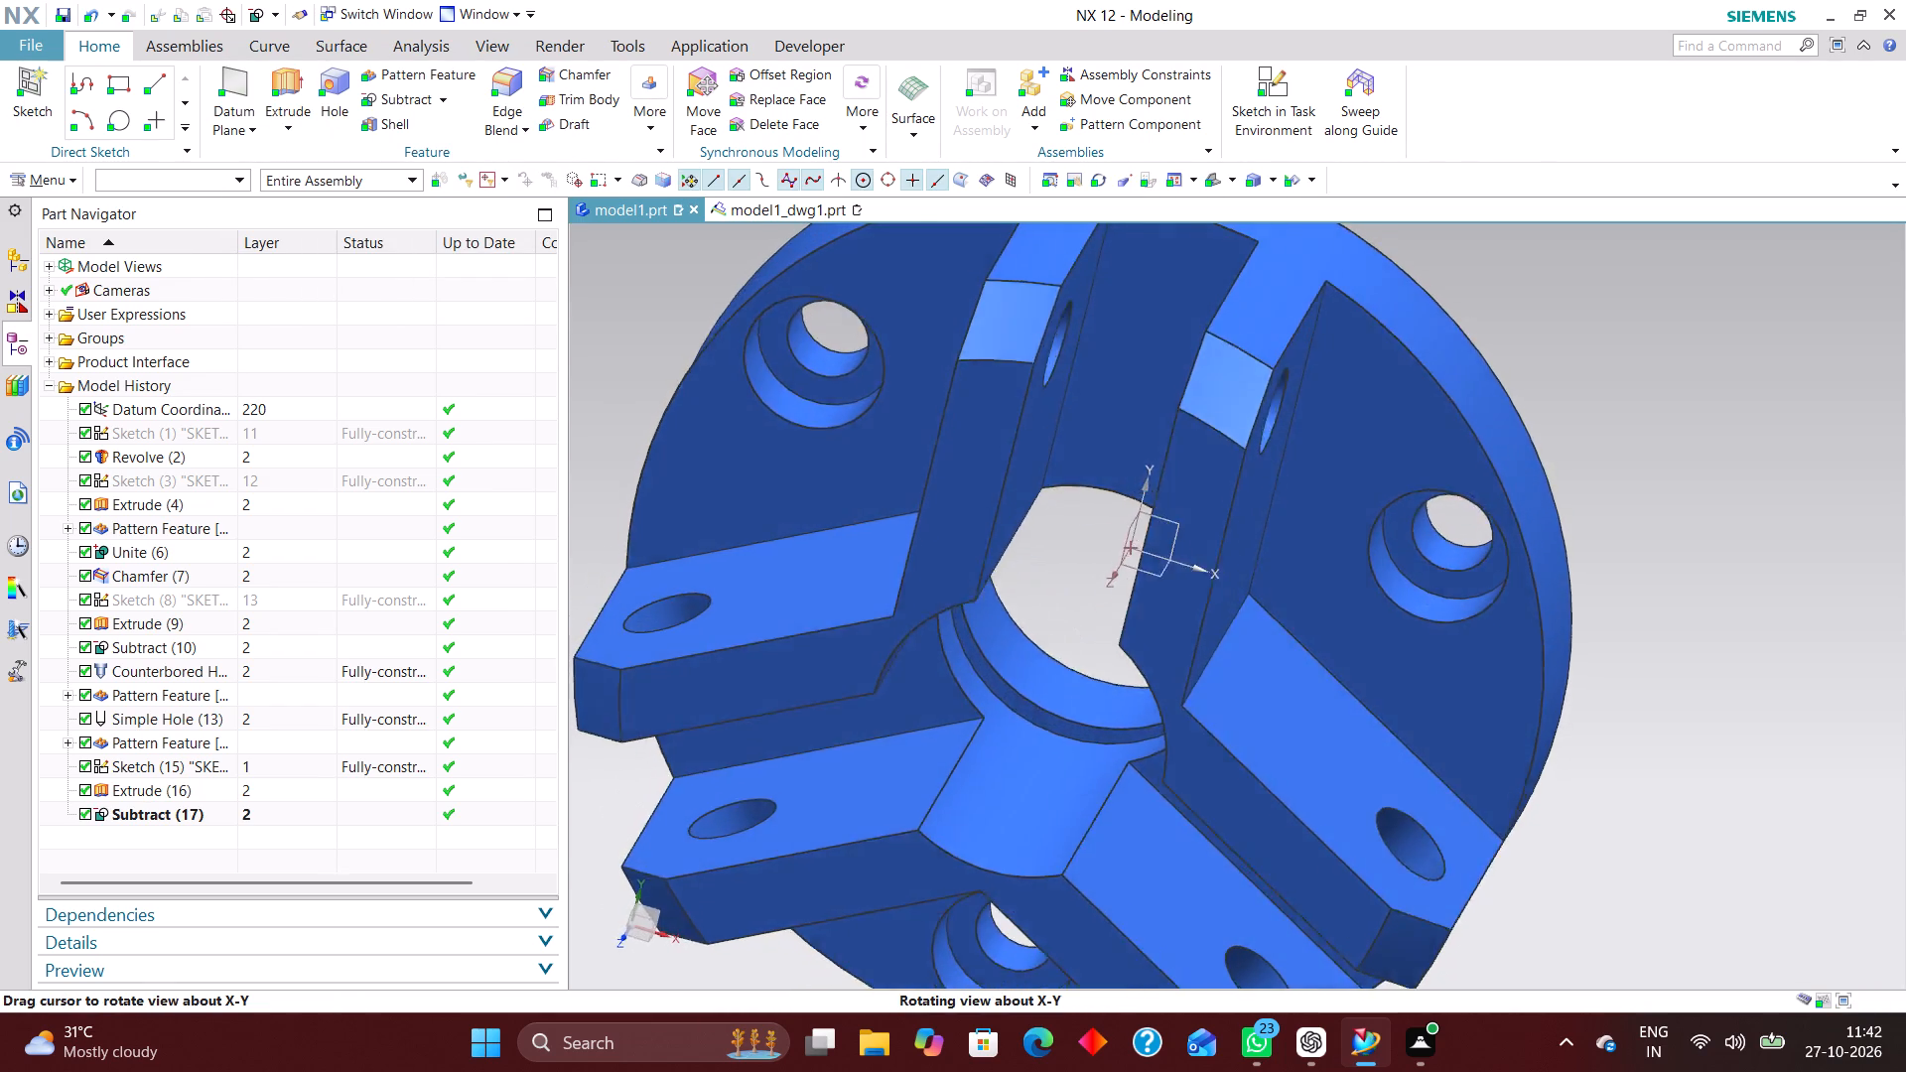
{"action": "middle_click_drag", "start_coordinate": [1078, 679], "coordinate": [1102, 525]}
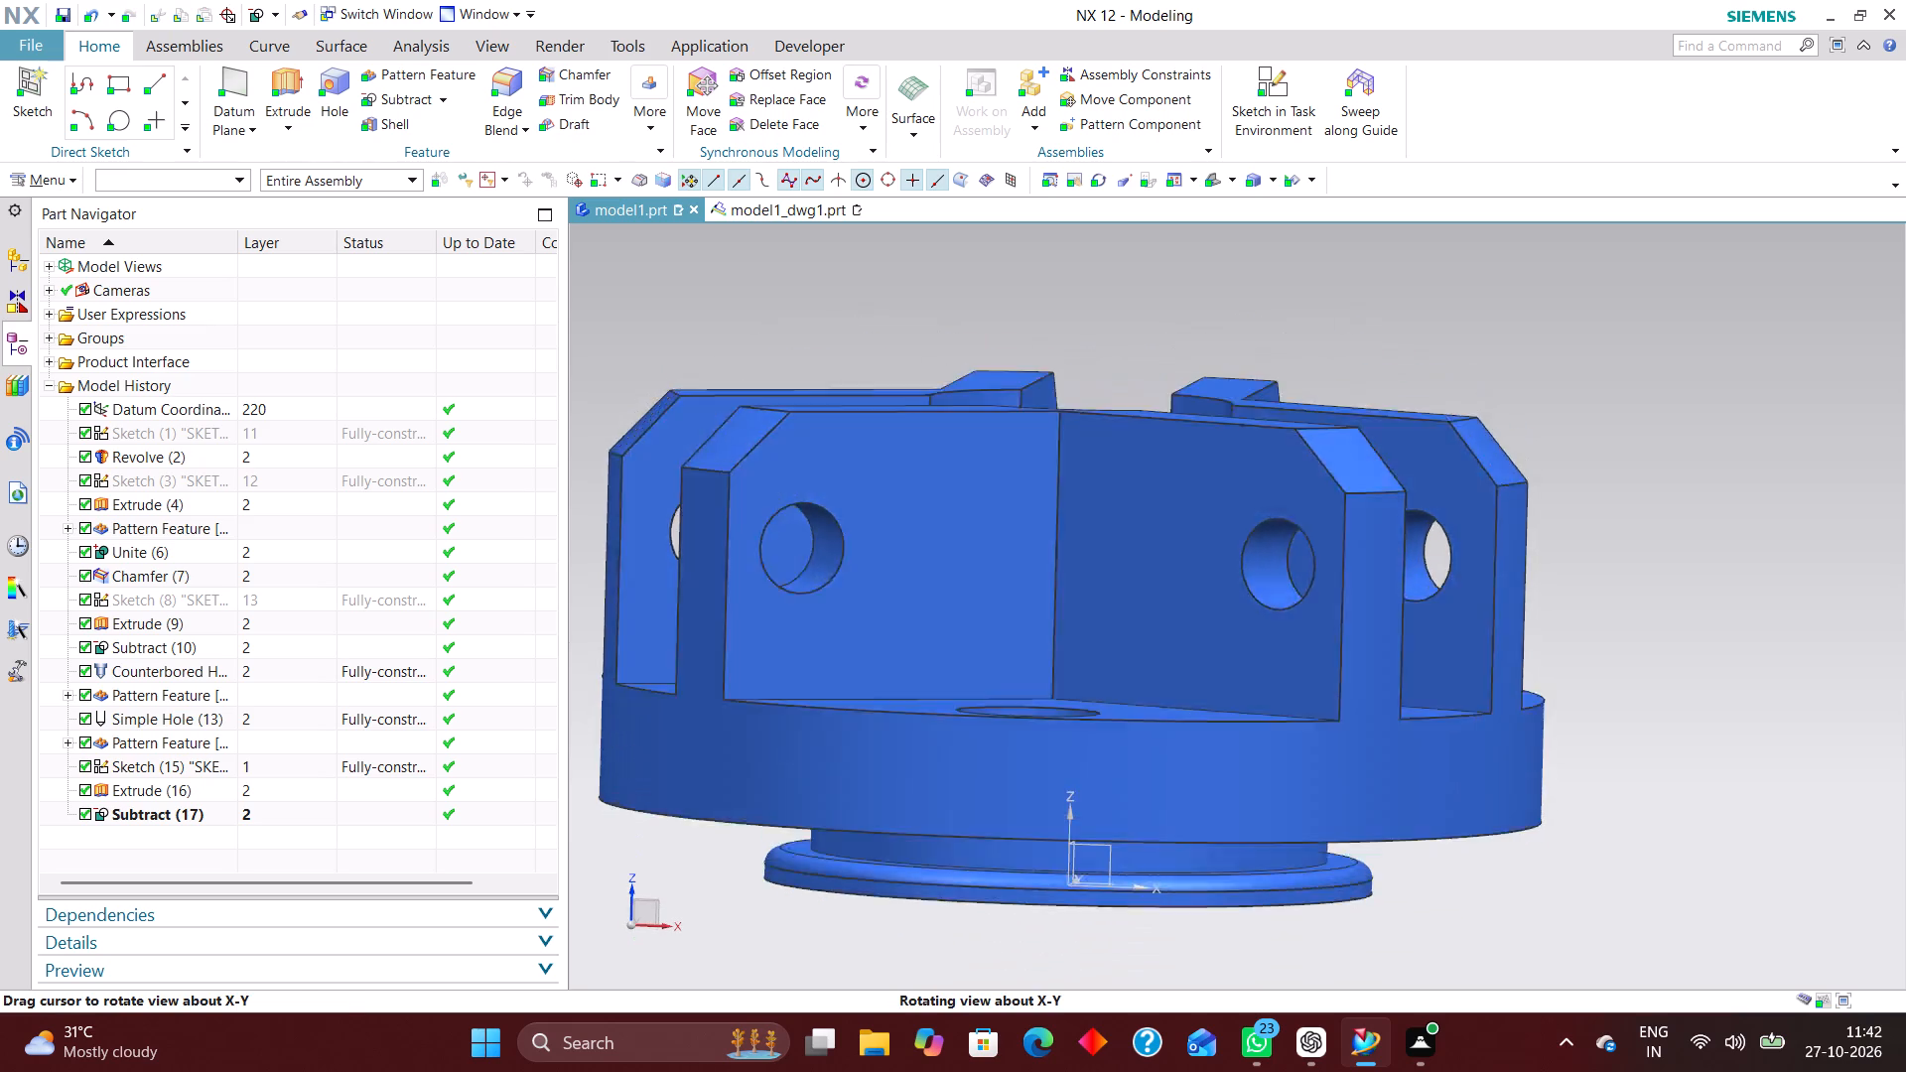
{"action": "middle_click_drag", "start_coordinate": [1102, 525], "coordinate": [1102, 526]}
{"action": "left_click", "coordinate": [769, 219]}
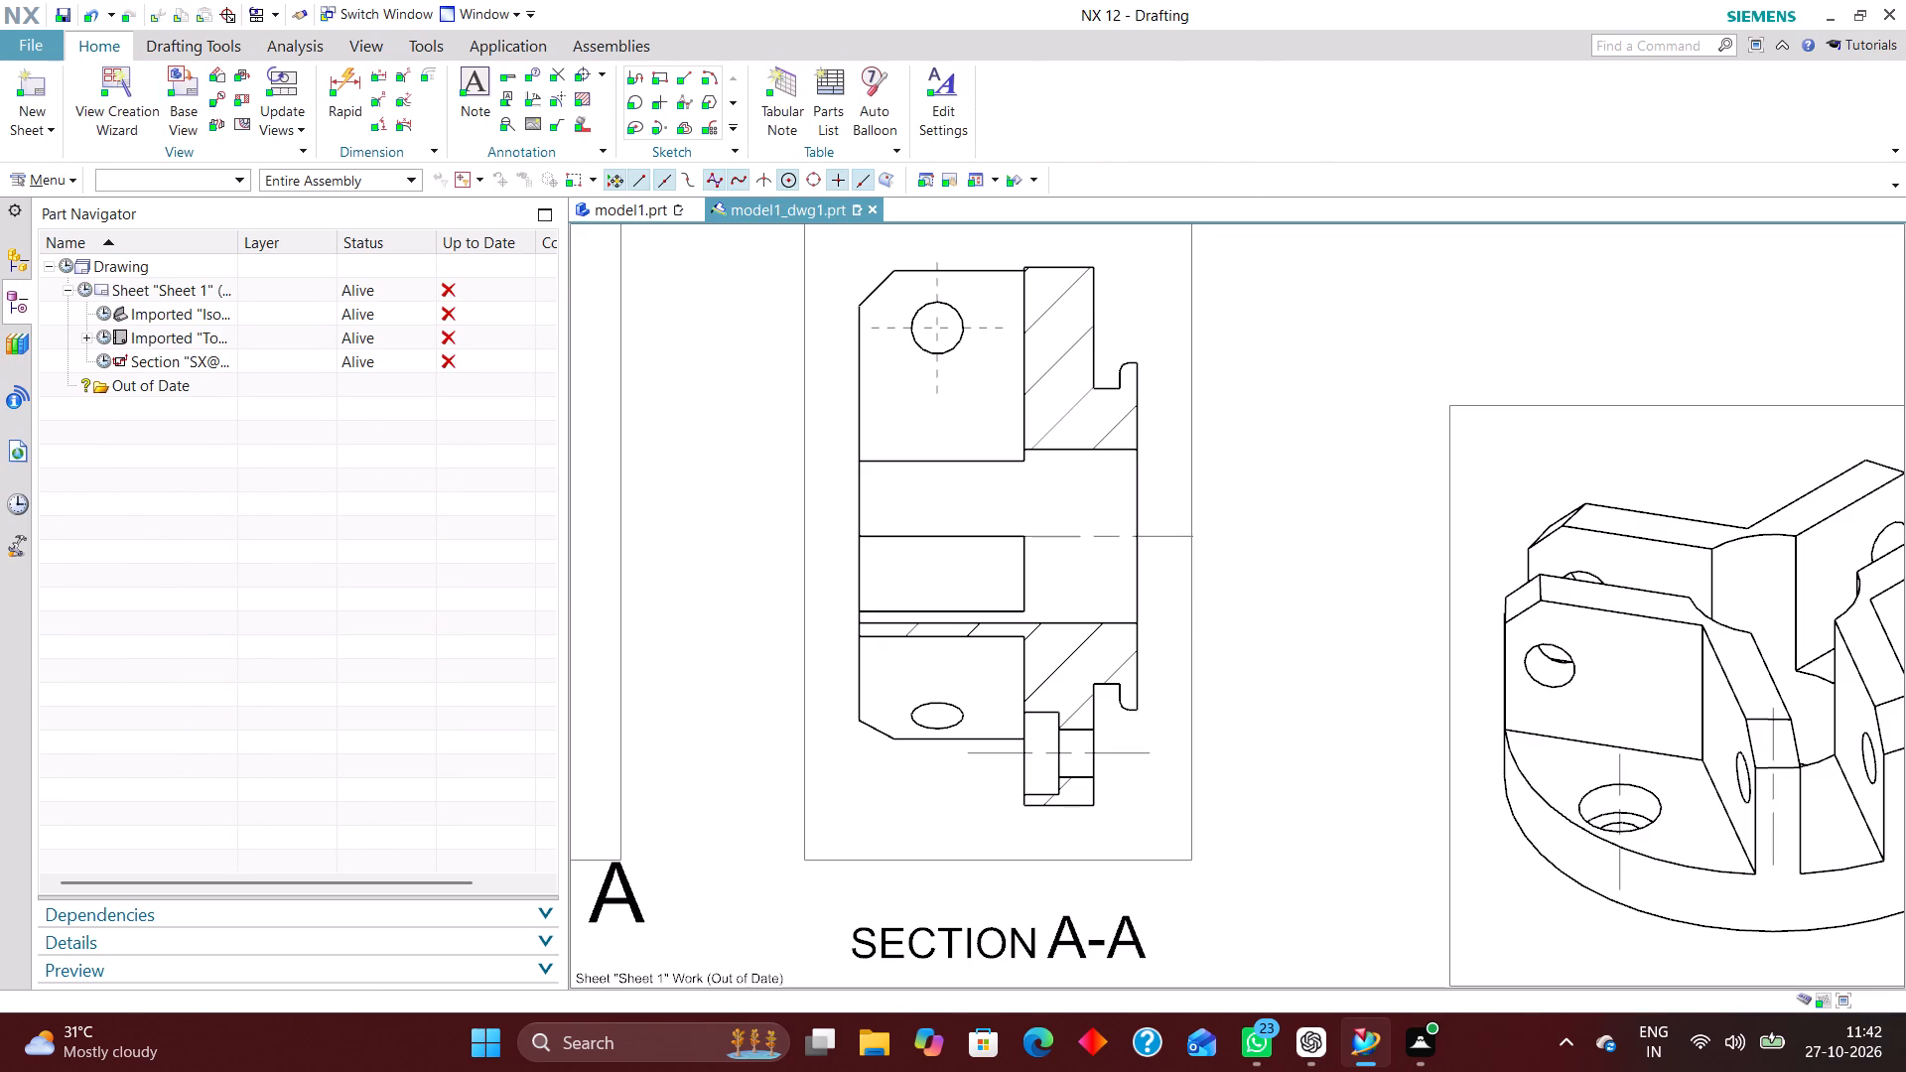
{"action": "left_click", "coordinate": [64, 263]}
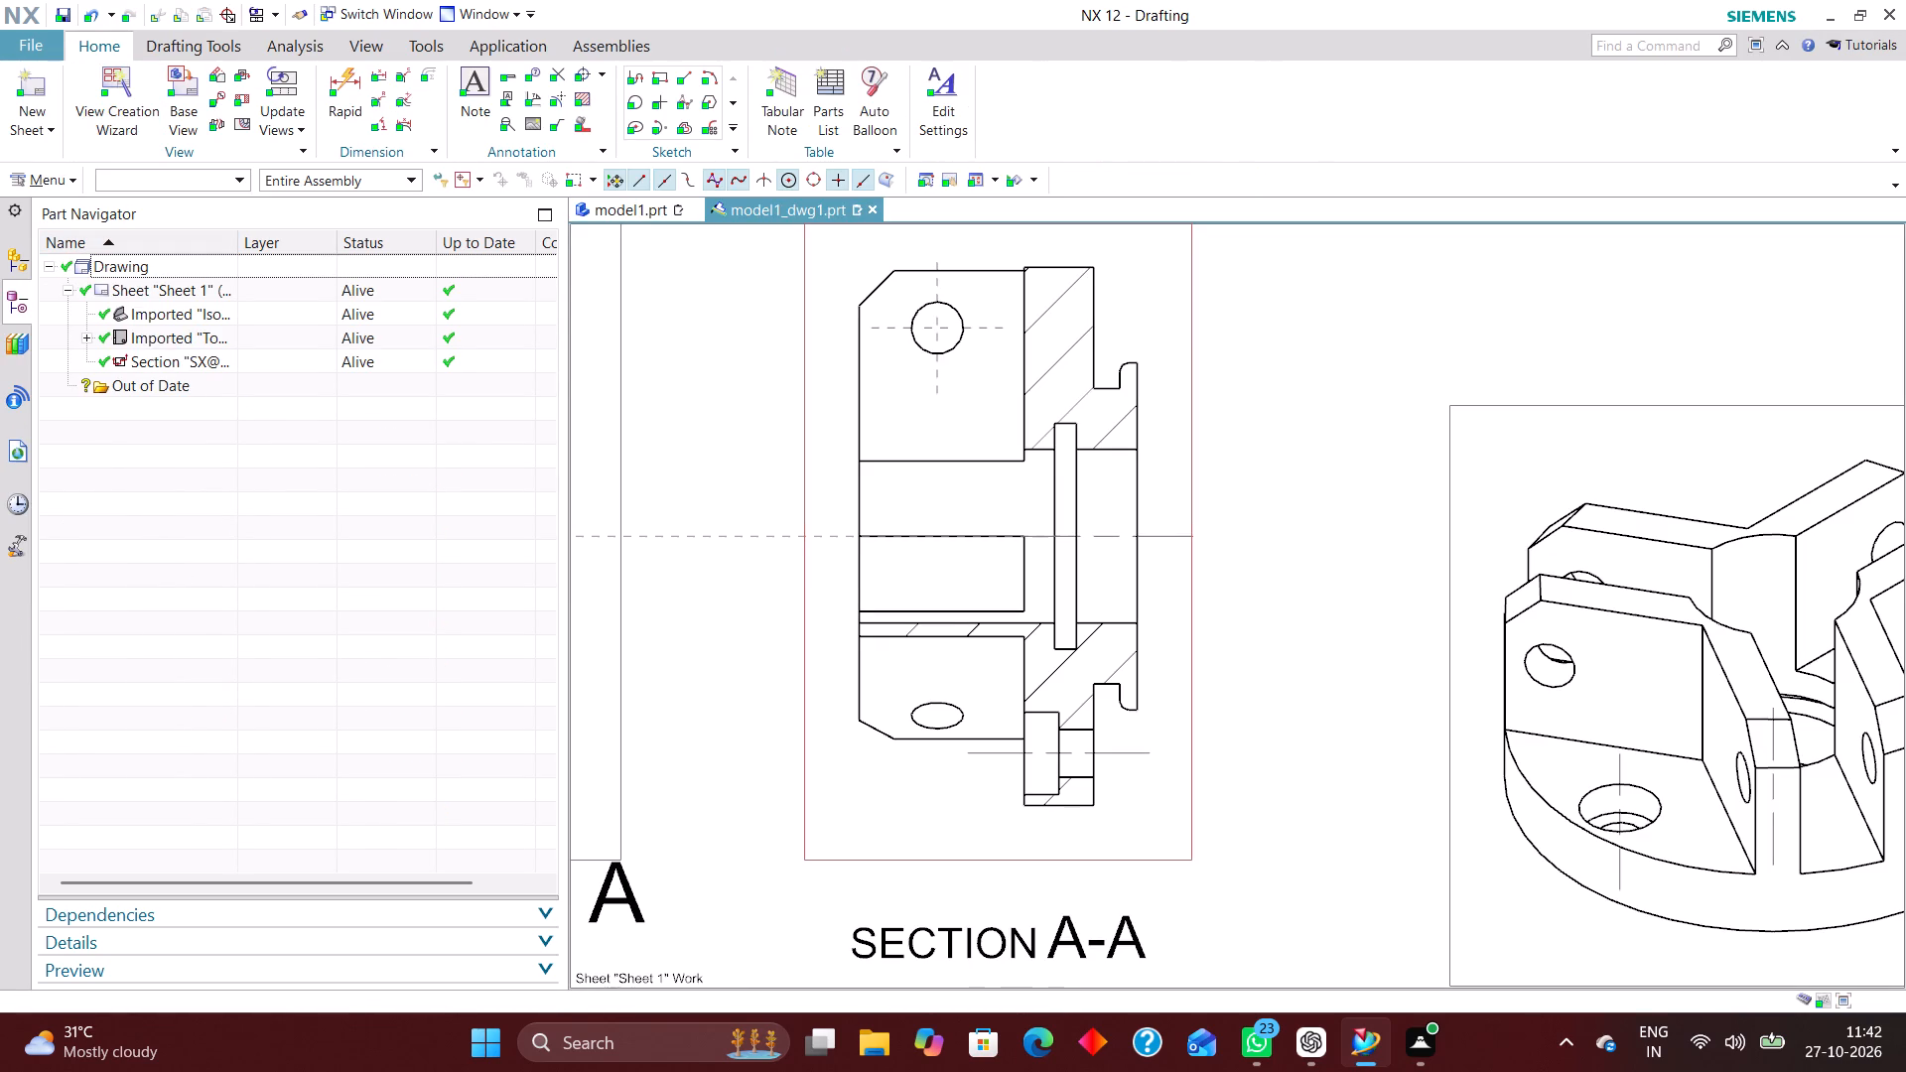
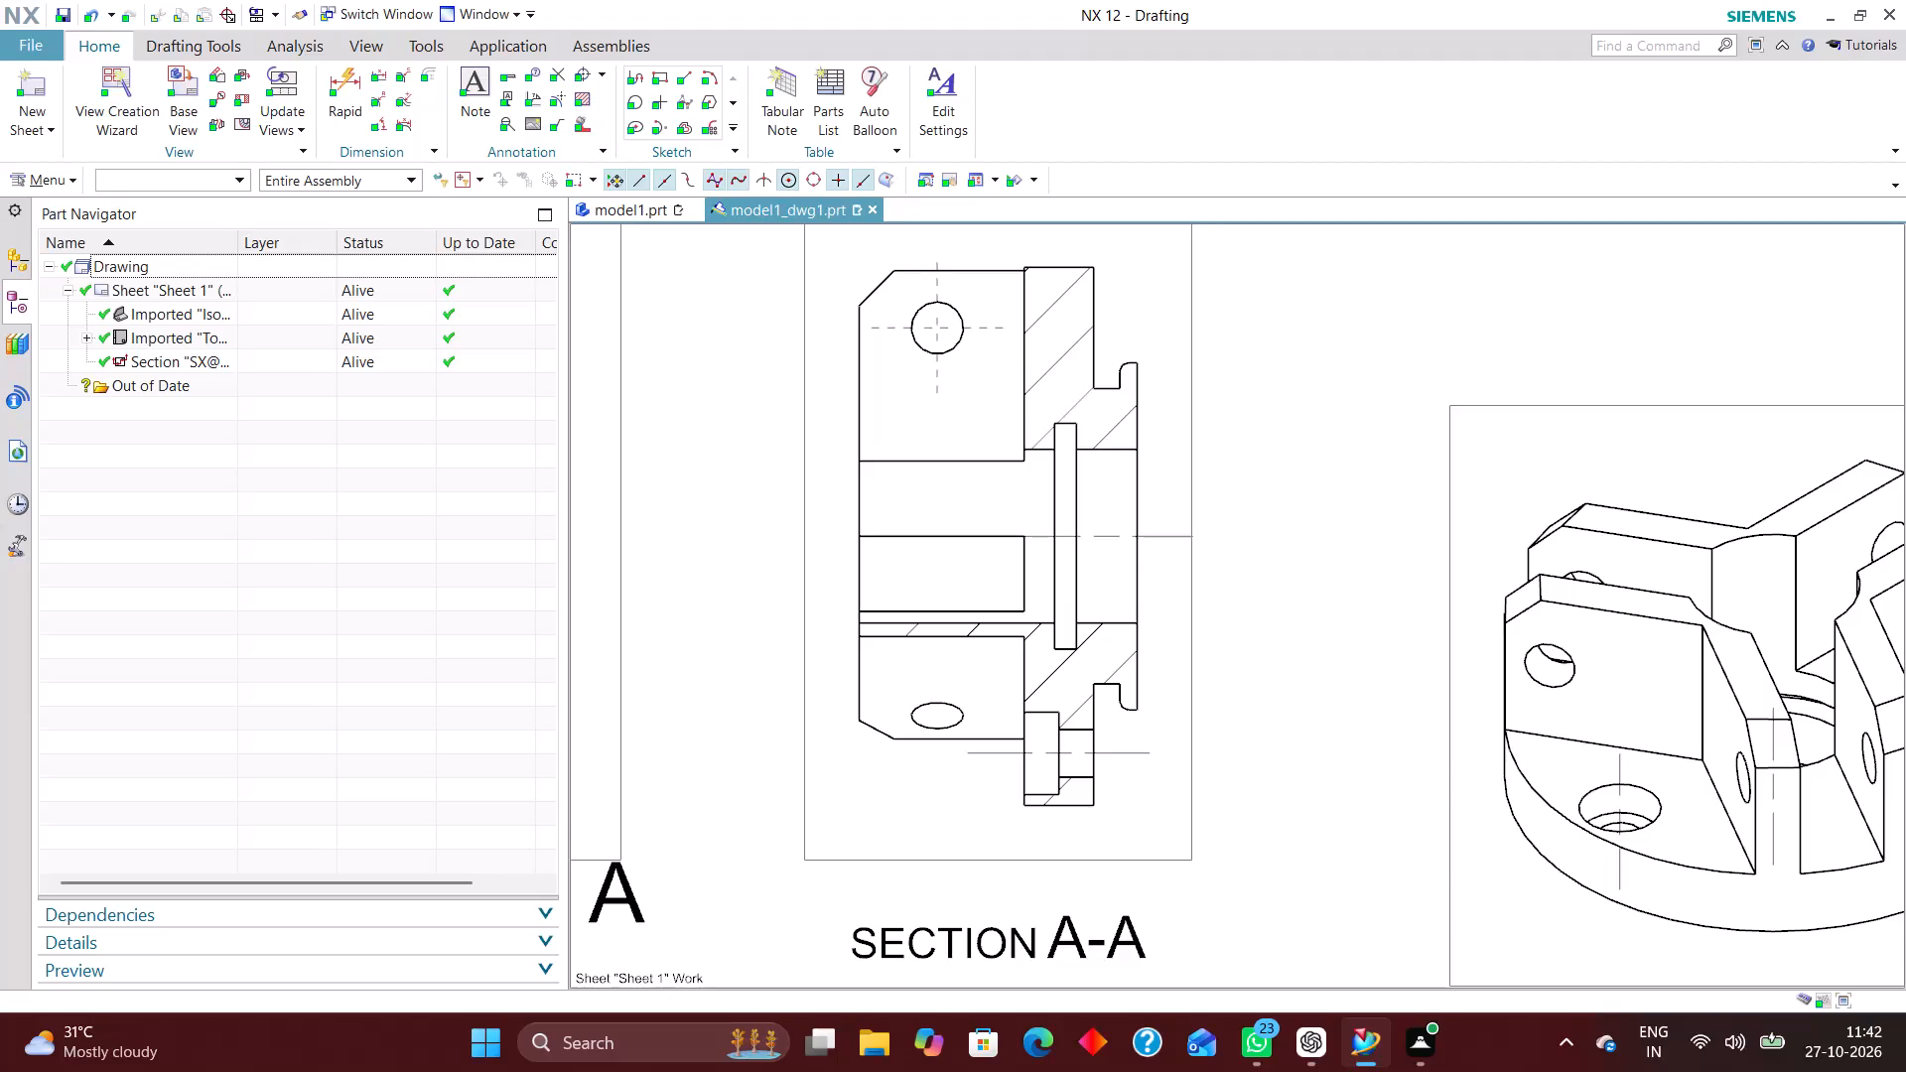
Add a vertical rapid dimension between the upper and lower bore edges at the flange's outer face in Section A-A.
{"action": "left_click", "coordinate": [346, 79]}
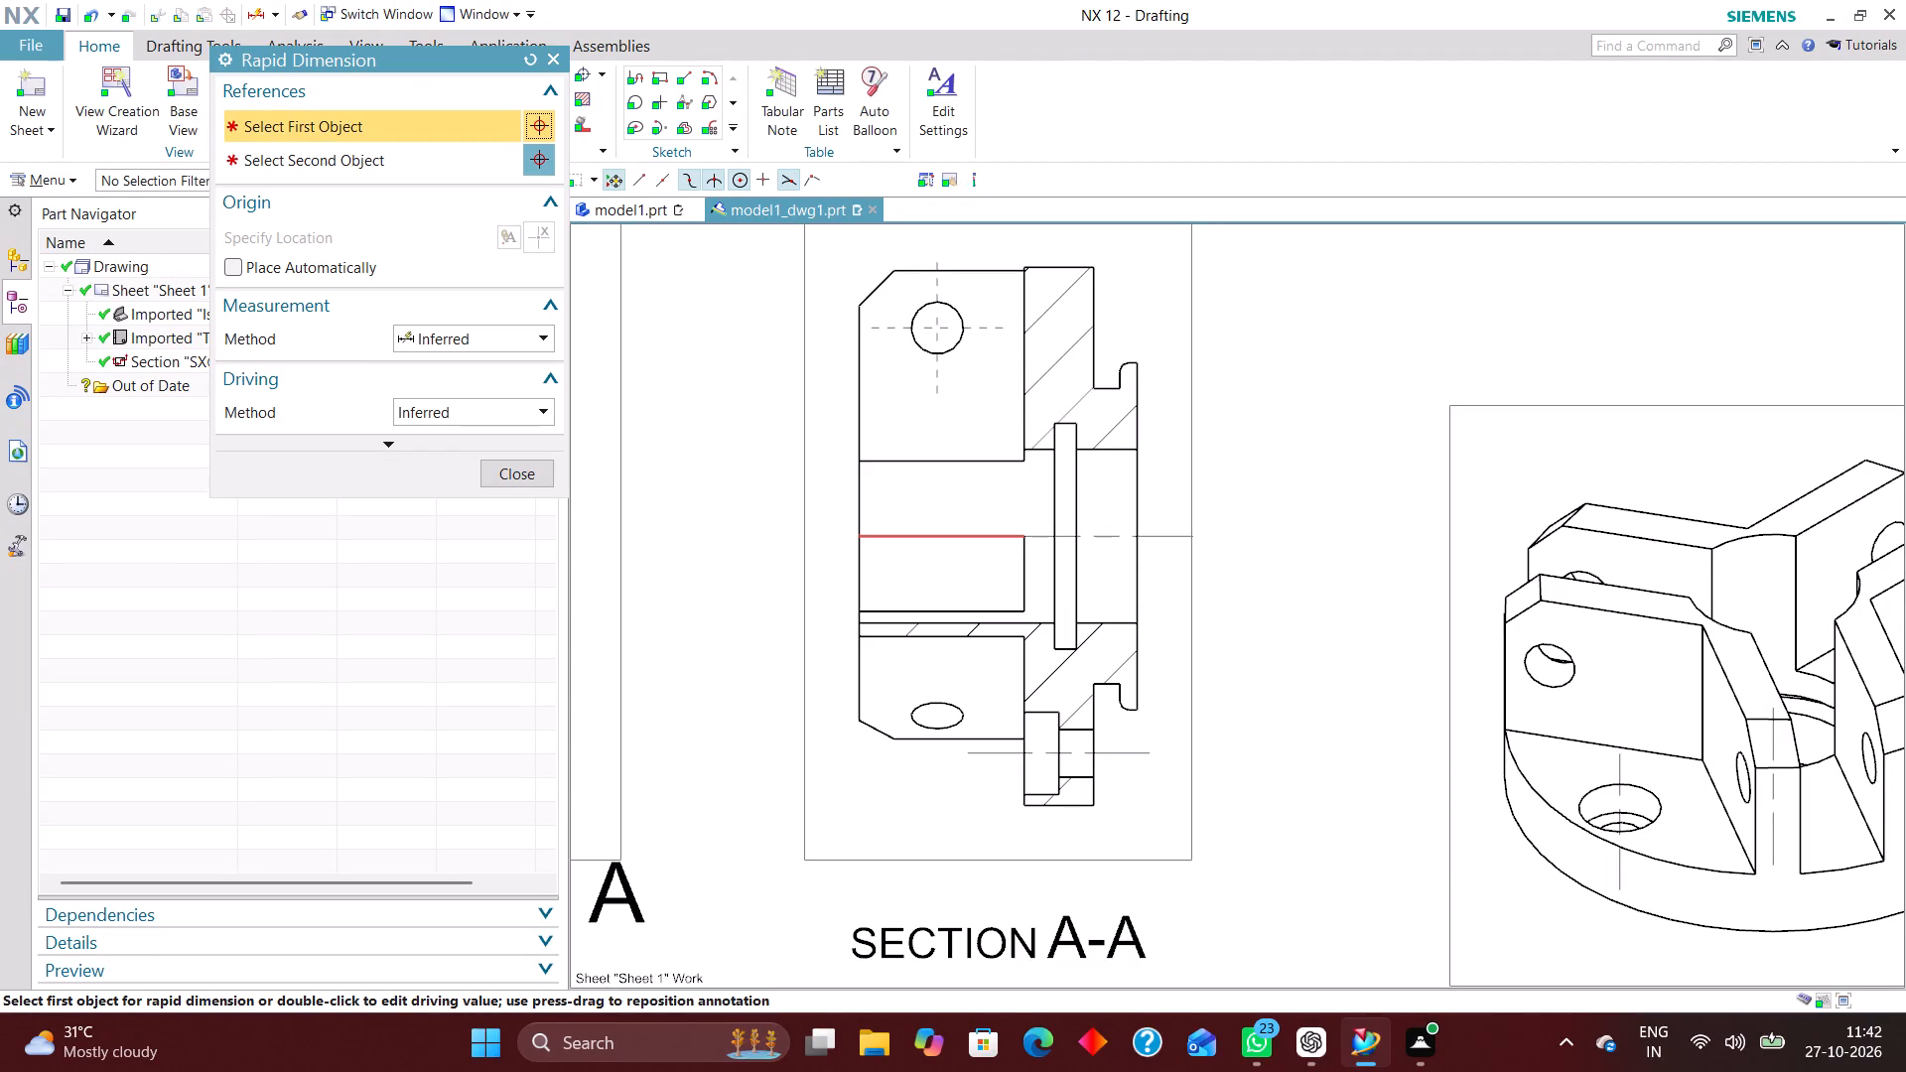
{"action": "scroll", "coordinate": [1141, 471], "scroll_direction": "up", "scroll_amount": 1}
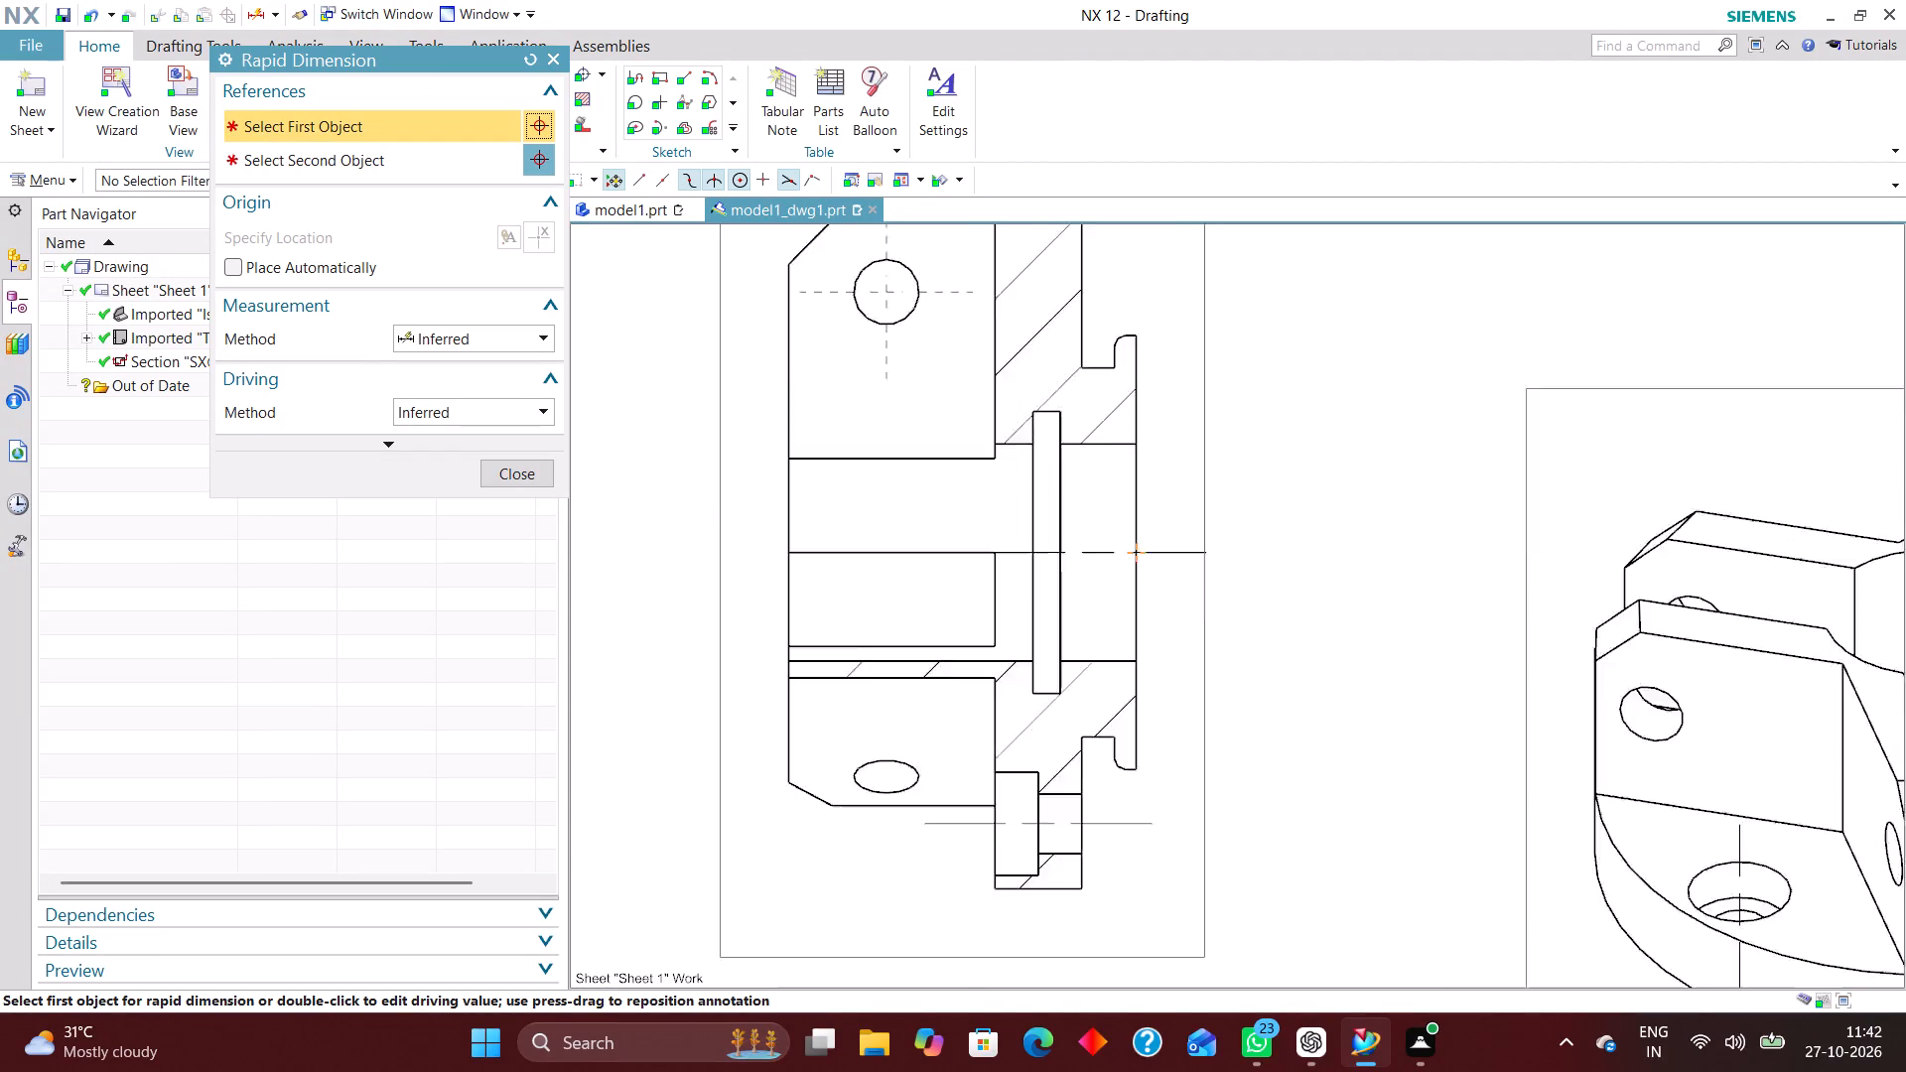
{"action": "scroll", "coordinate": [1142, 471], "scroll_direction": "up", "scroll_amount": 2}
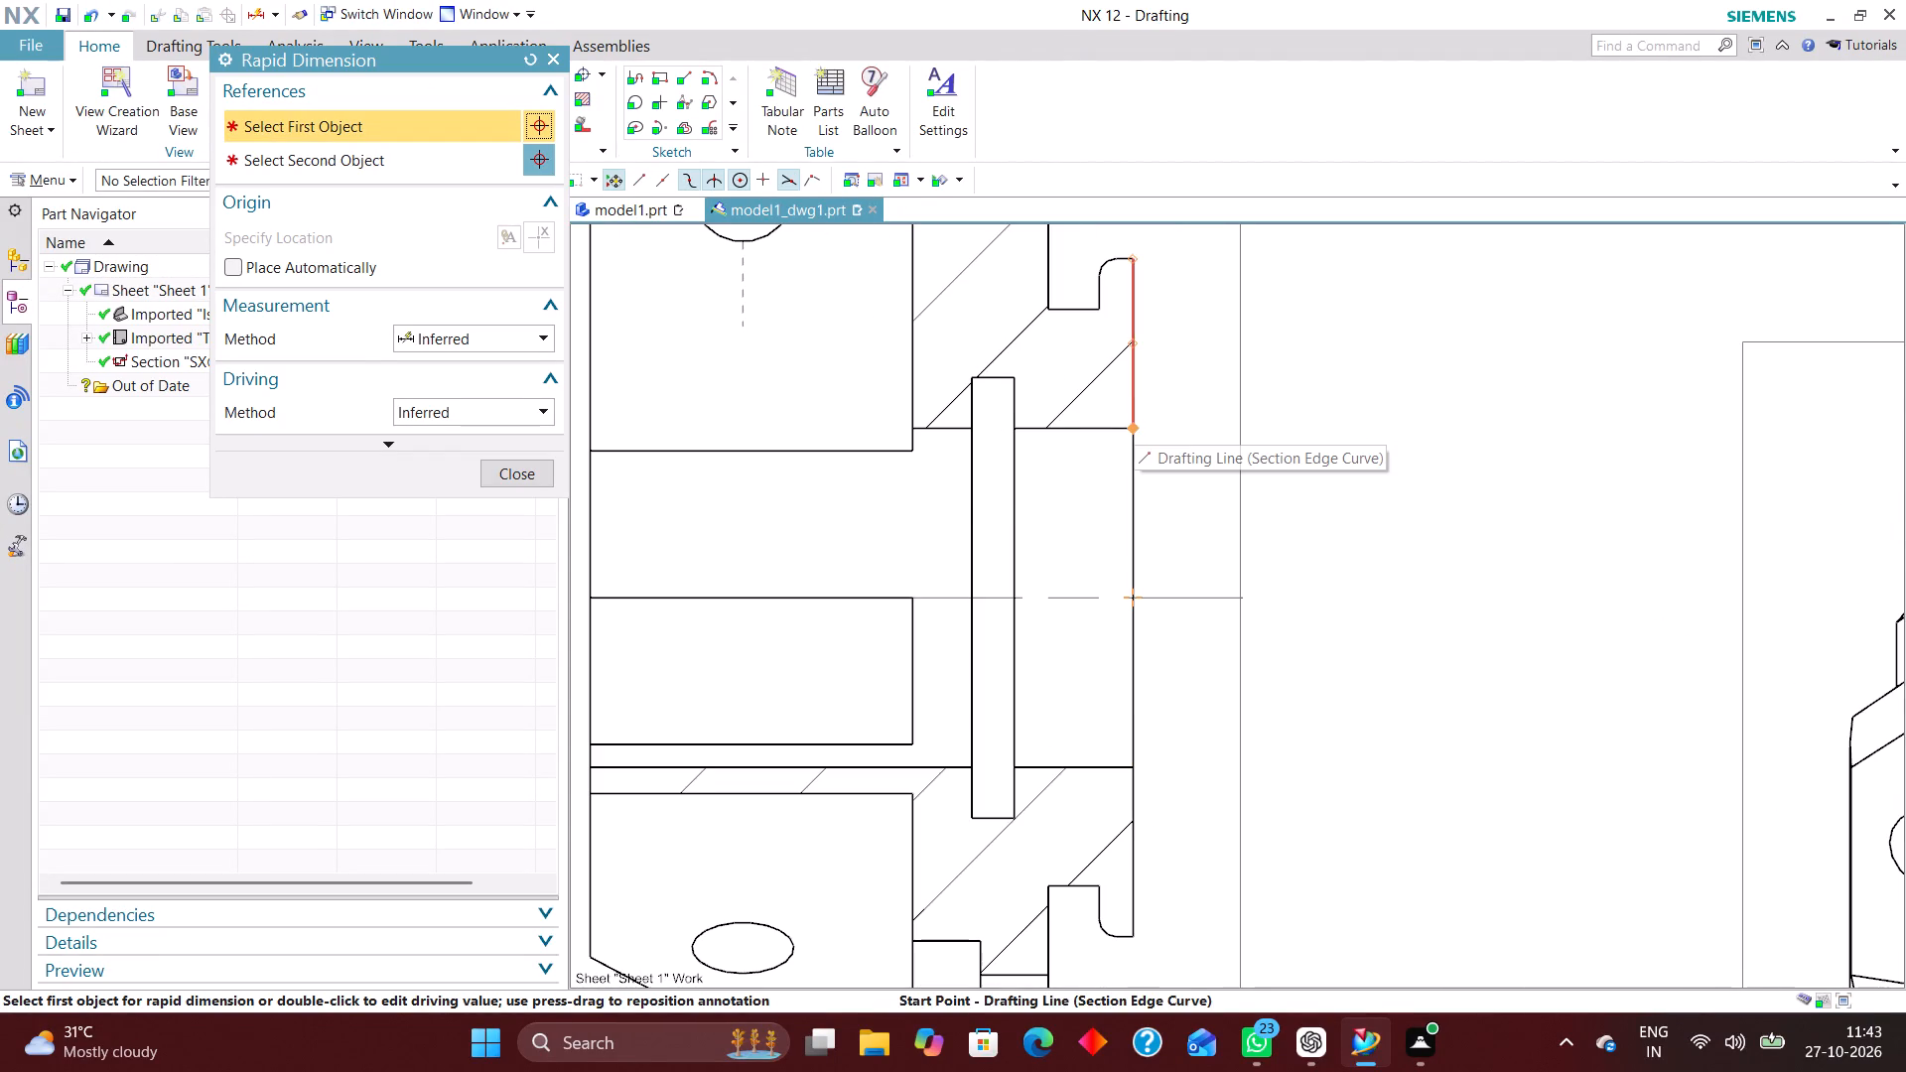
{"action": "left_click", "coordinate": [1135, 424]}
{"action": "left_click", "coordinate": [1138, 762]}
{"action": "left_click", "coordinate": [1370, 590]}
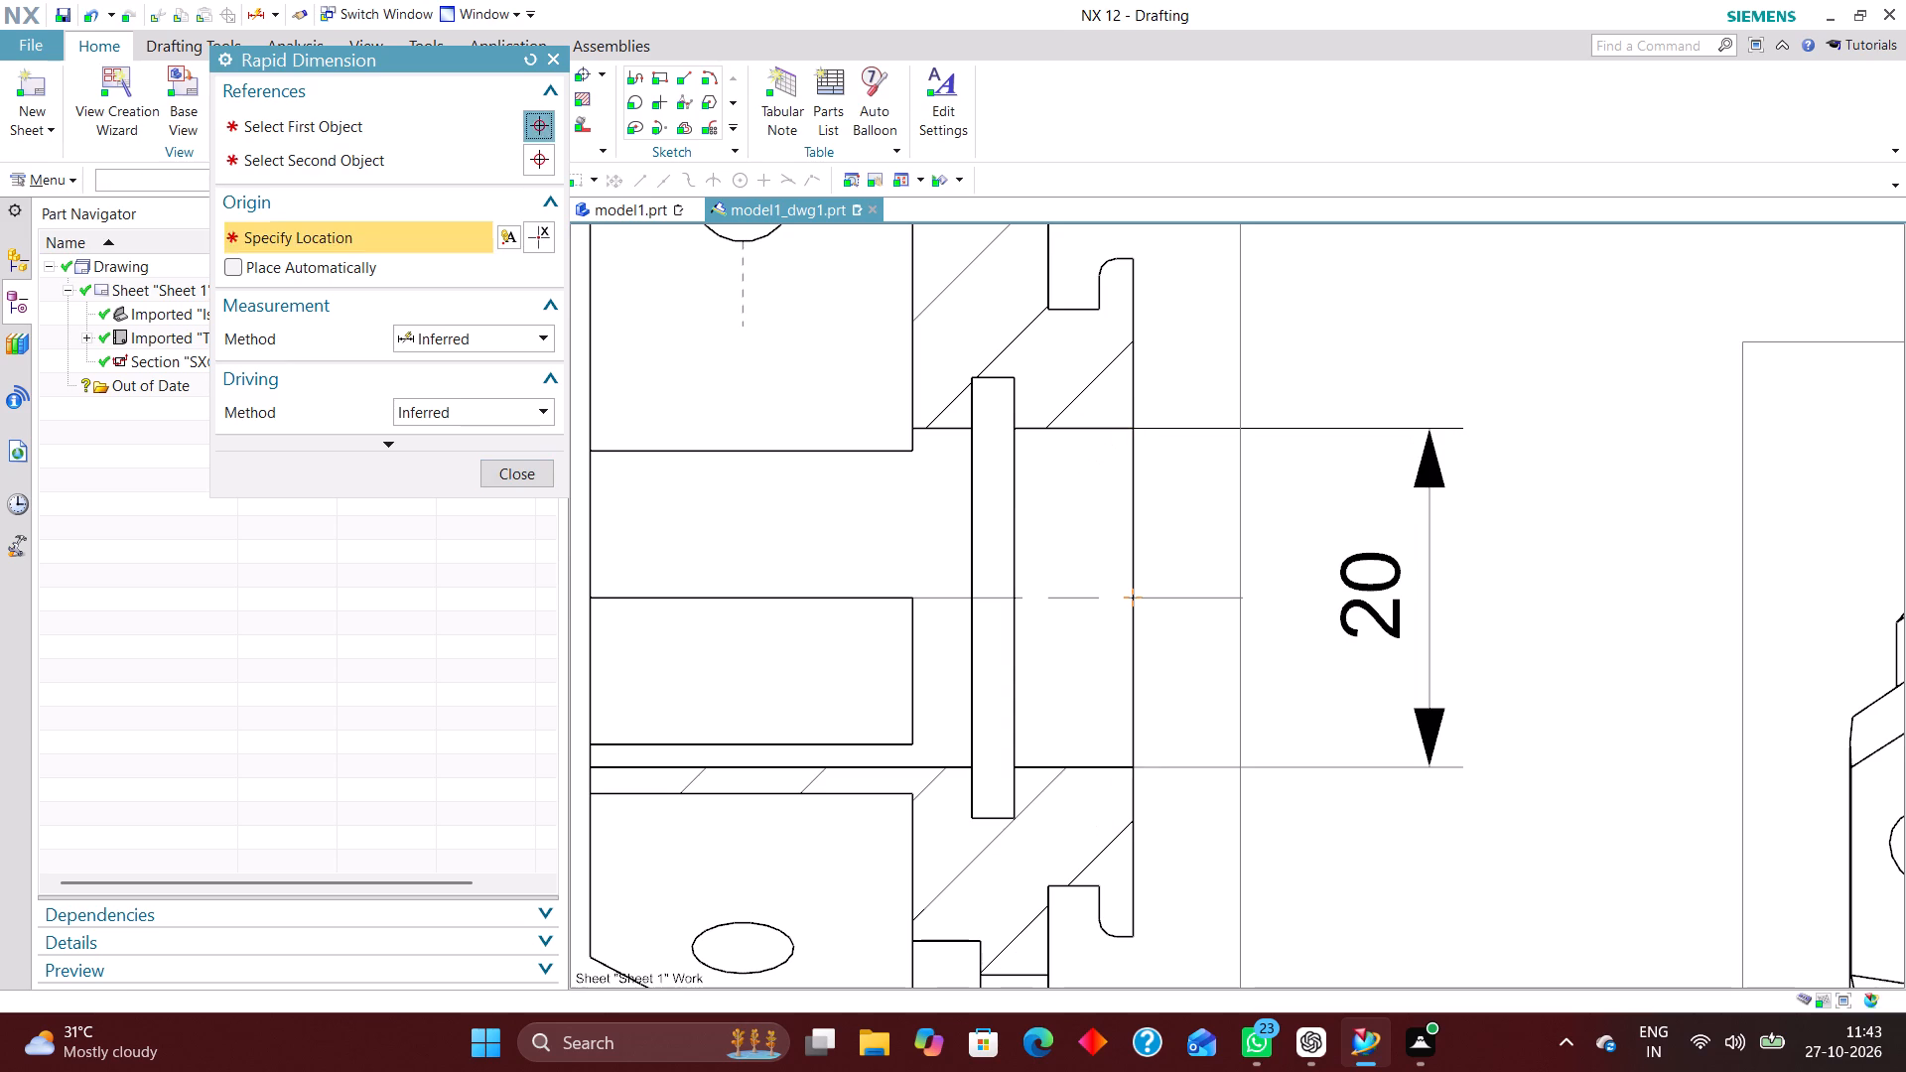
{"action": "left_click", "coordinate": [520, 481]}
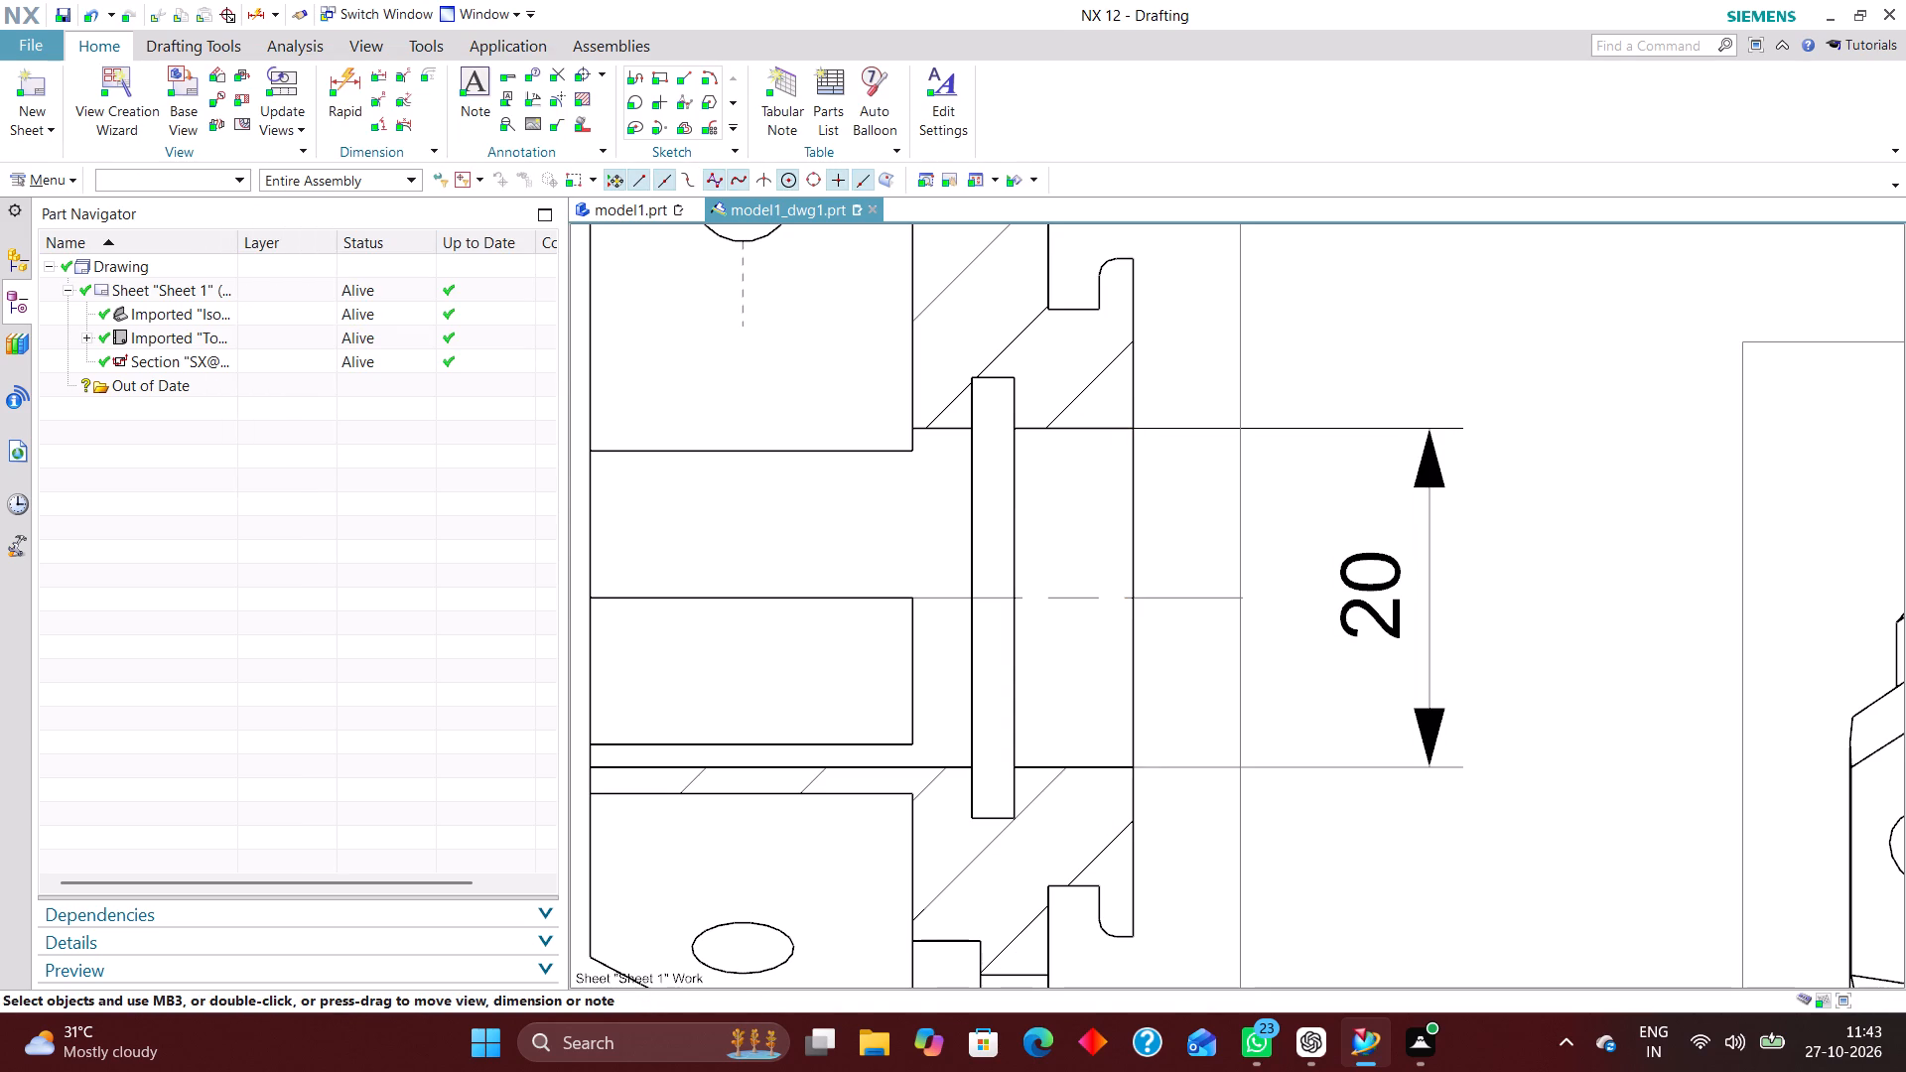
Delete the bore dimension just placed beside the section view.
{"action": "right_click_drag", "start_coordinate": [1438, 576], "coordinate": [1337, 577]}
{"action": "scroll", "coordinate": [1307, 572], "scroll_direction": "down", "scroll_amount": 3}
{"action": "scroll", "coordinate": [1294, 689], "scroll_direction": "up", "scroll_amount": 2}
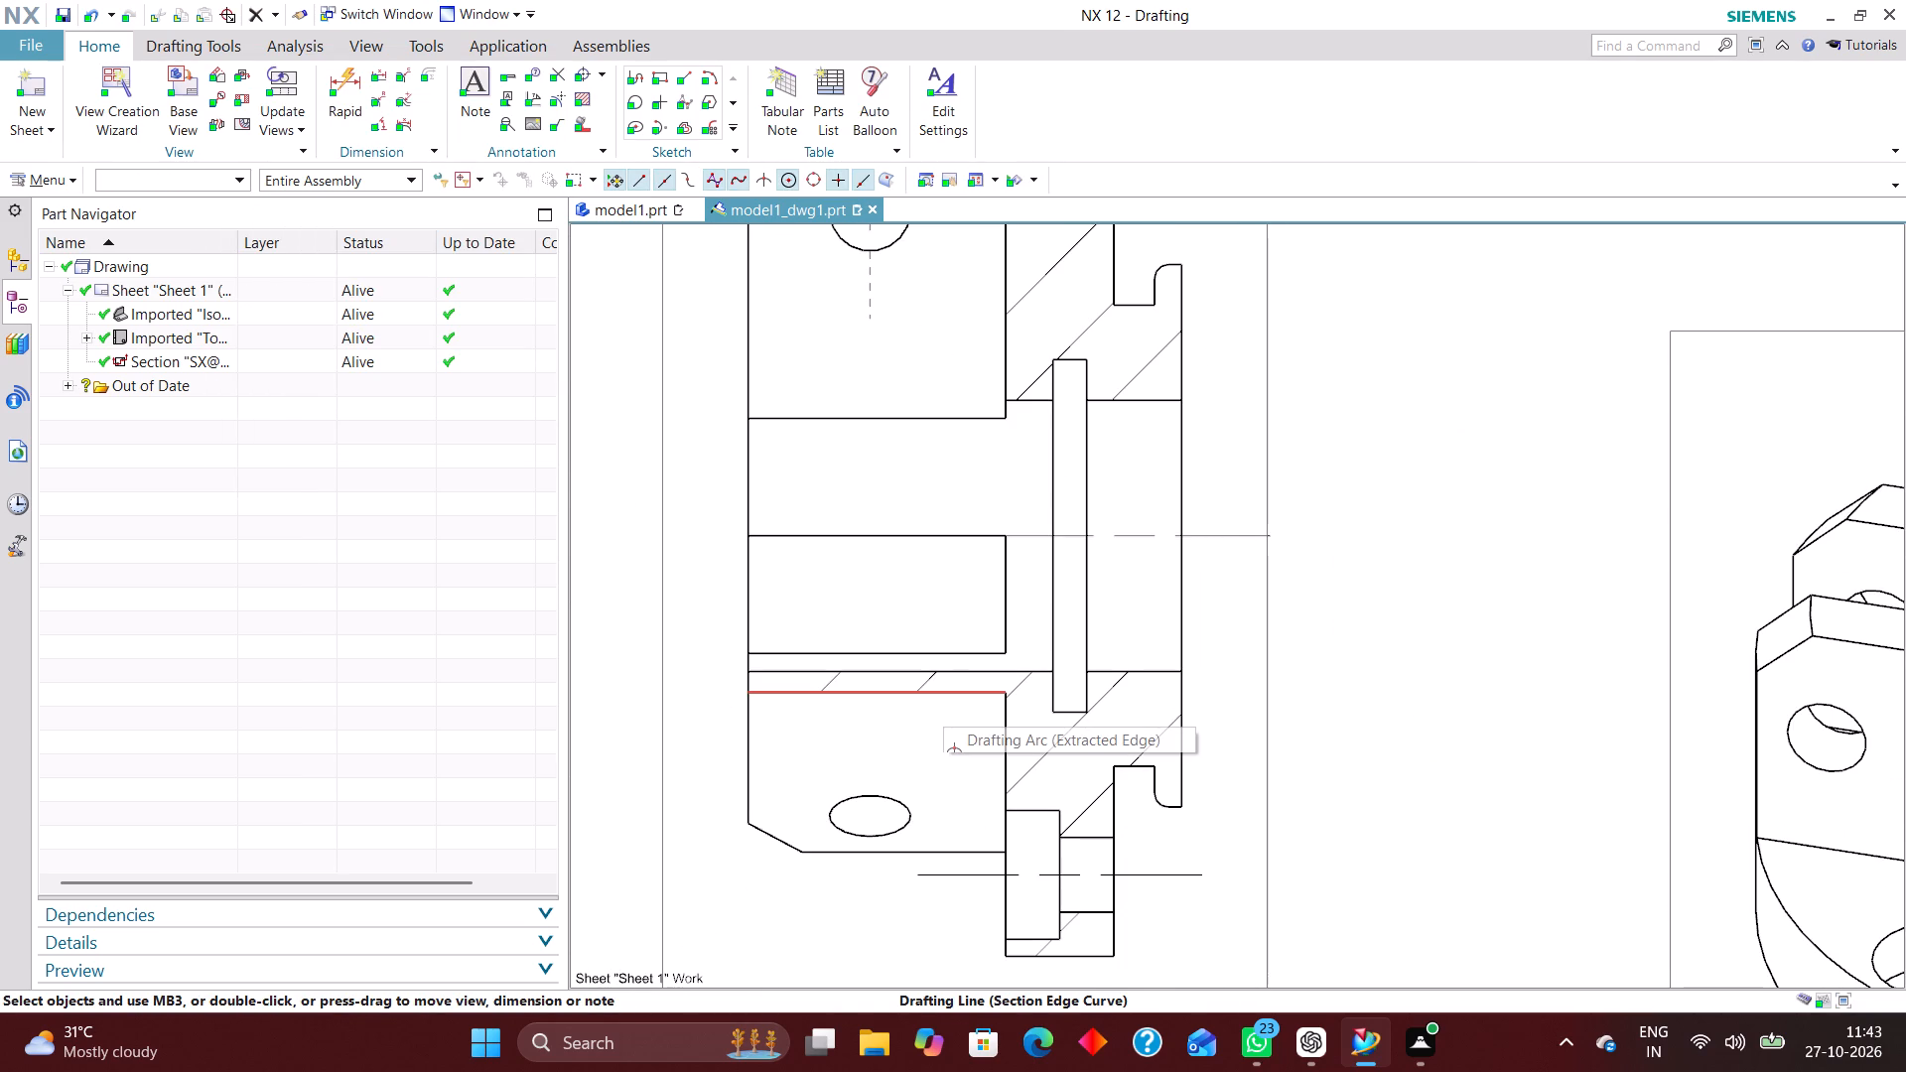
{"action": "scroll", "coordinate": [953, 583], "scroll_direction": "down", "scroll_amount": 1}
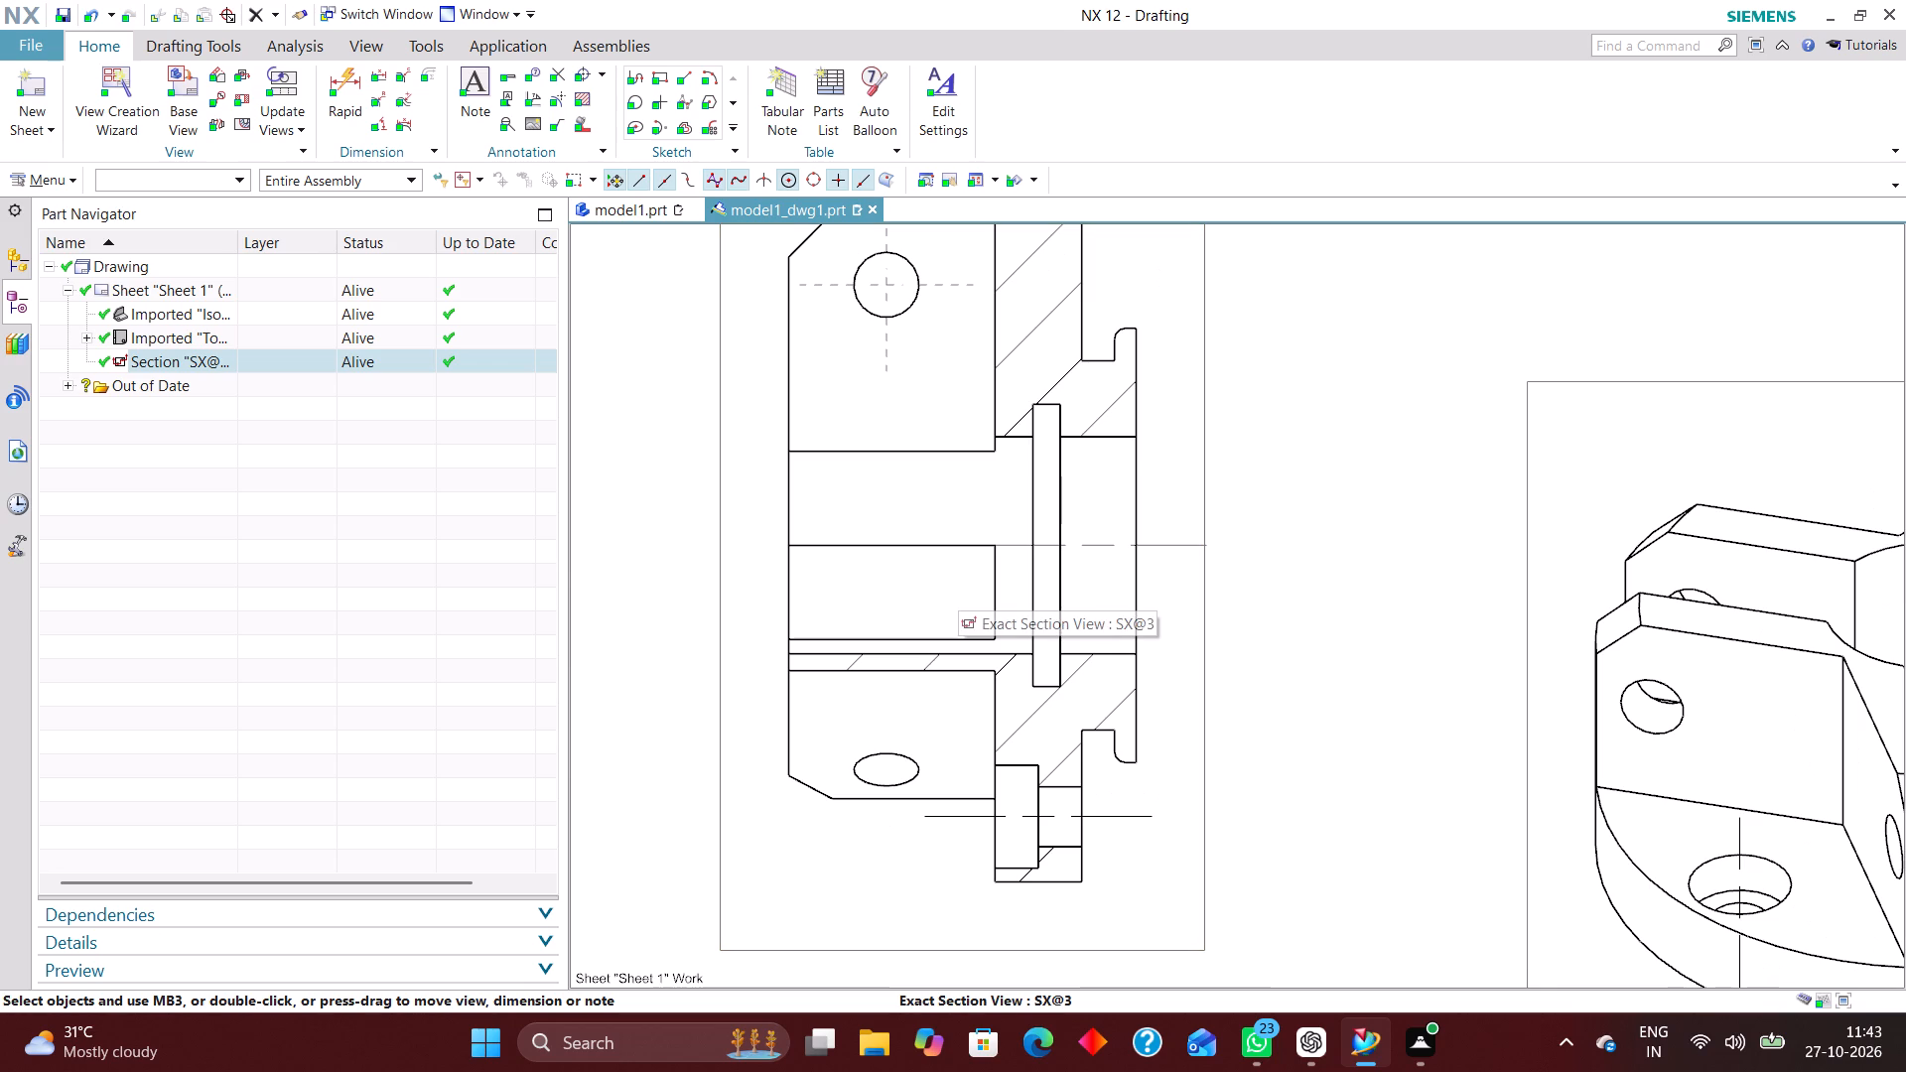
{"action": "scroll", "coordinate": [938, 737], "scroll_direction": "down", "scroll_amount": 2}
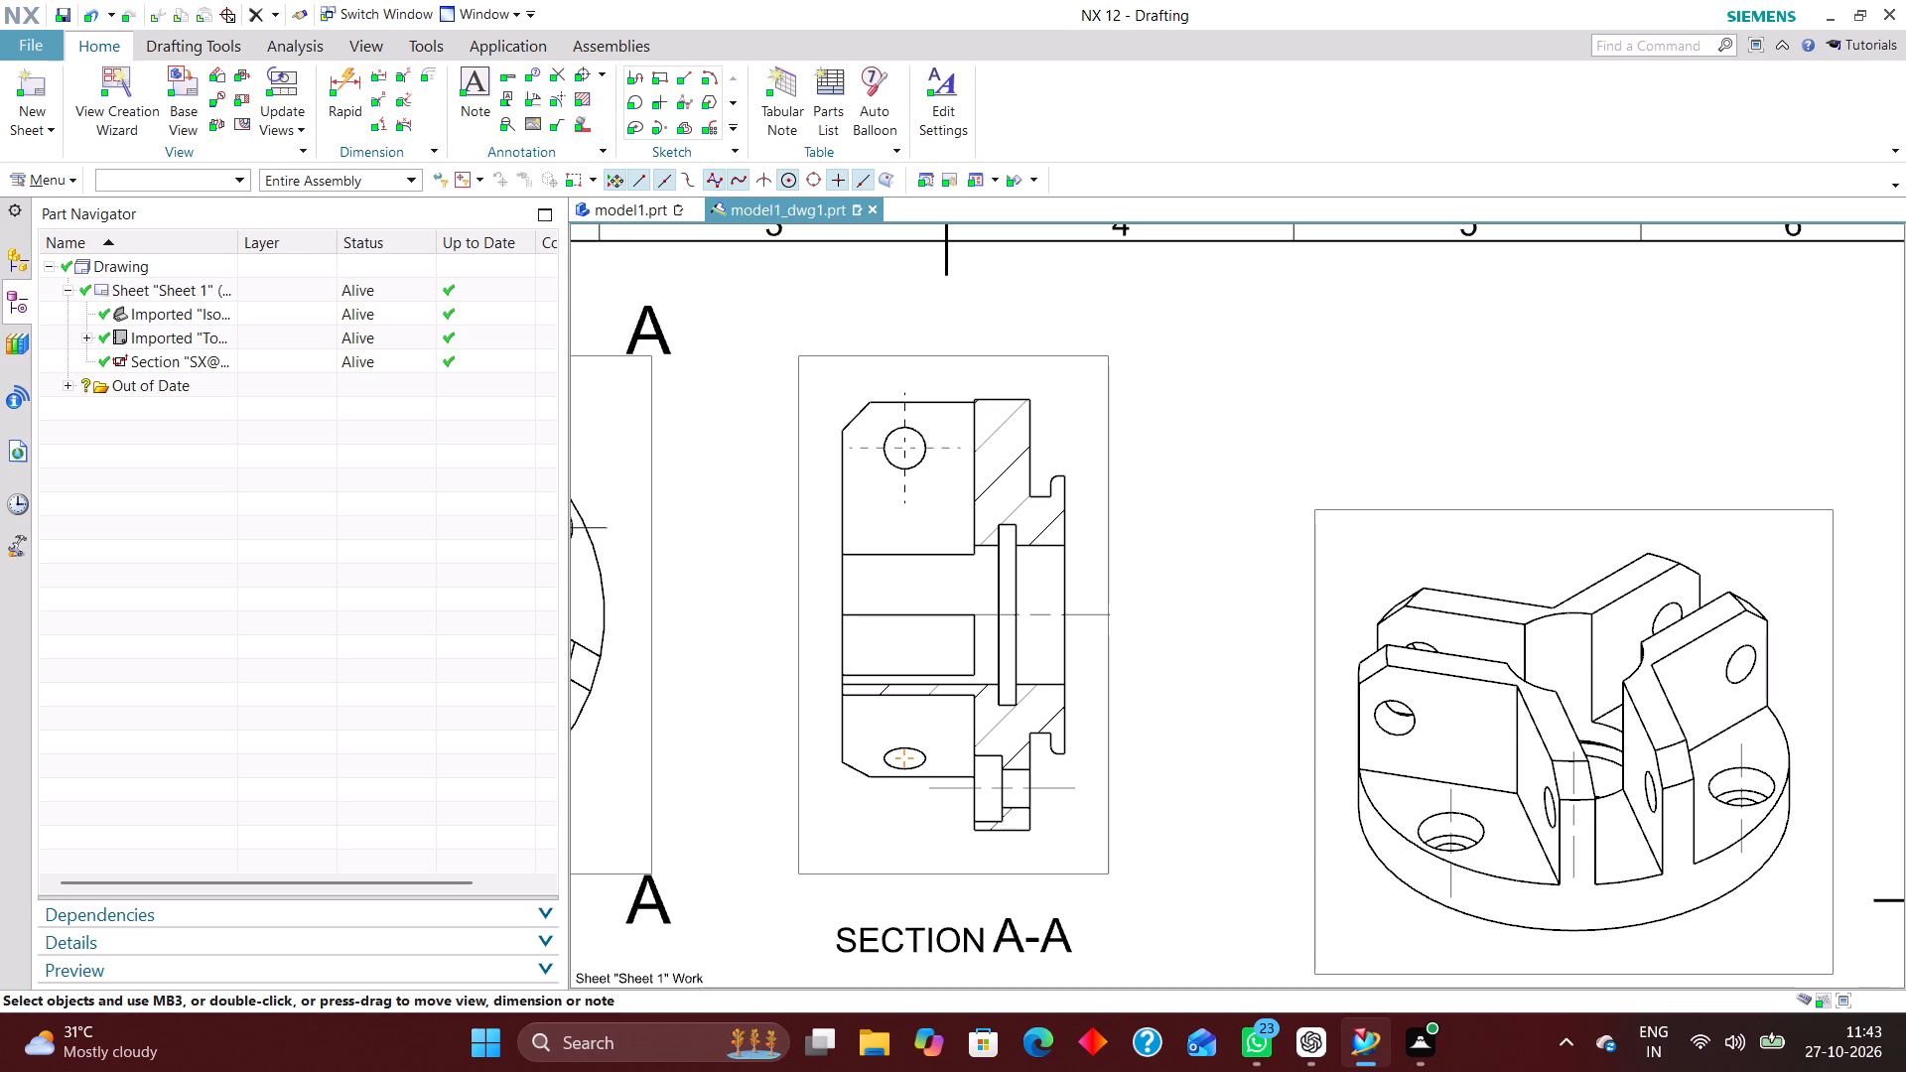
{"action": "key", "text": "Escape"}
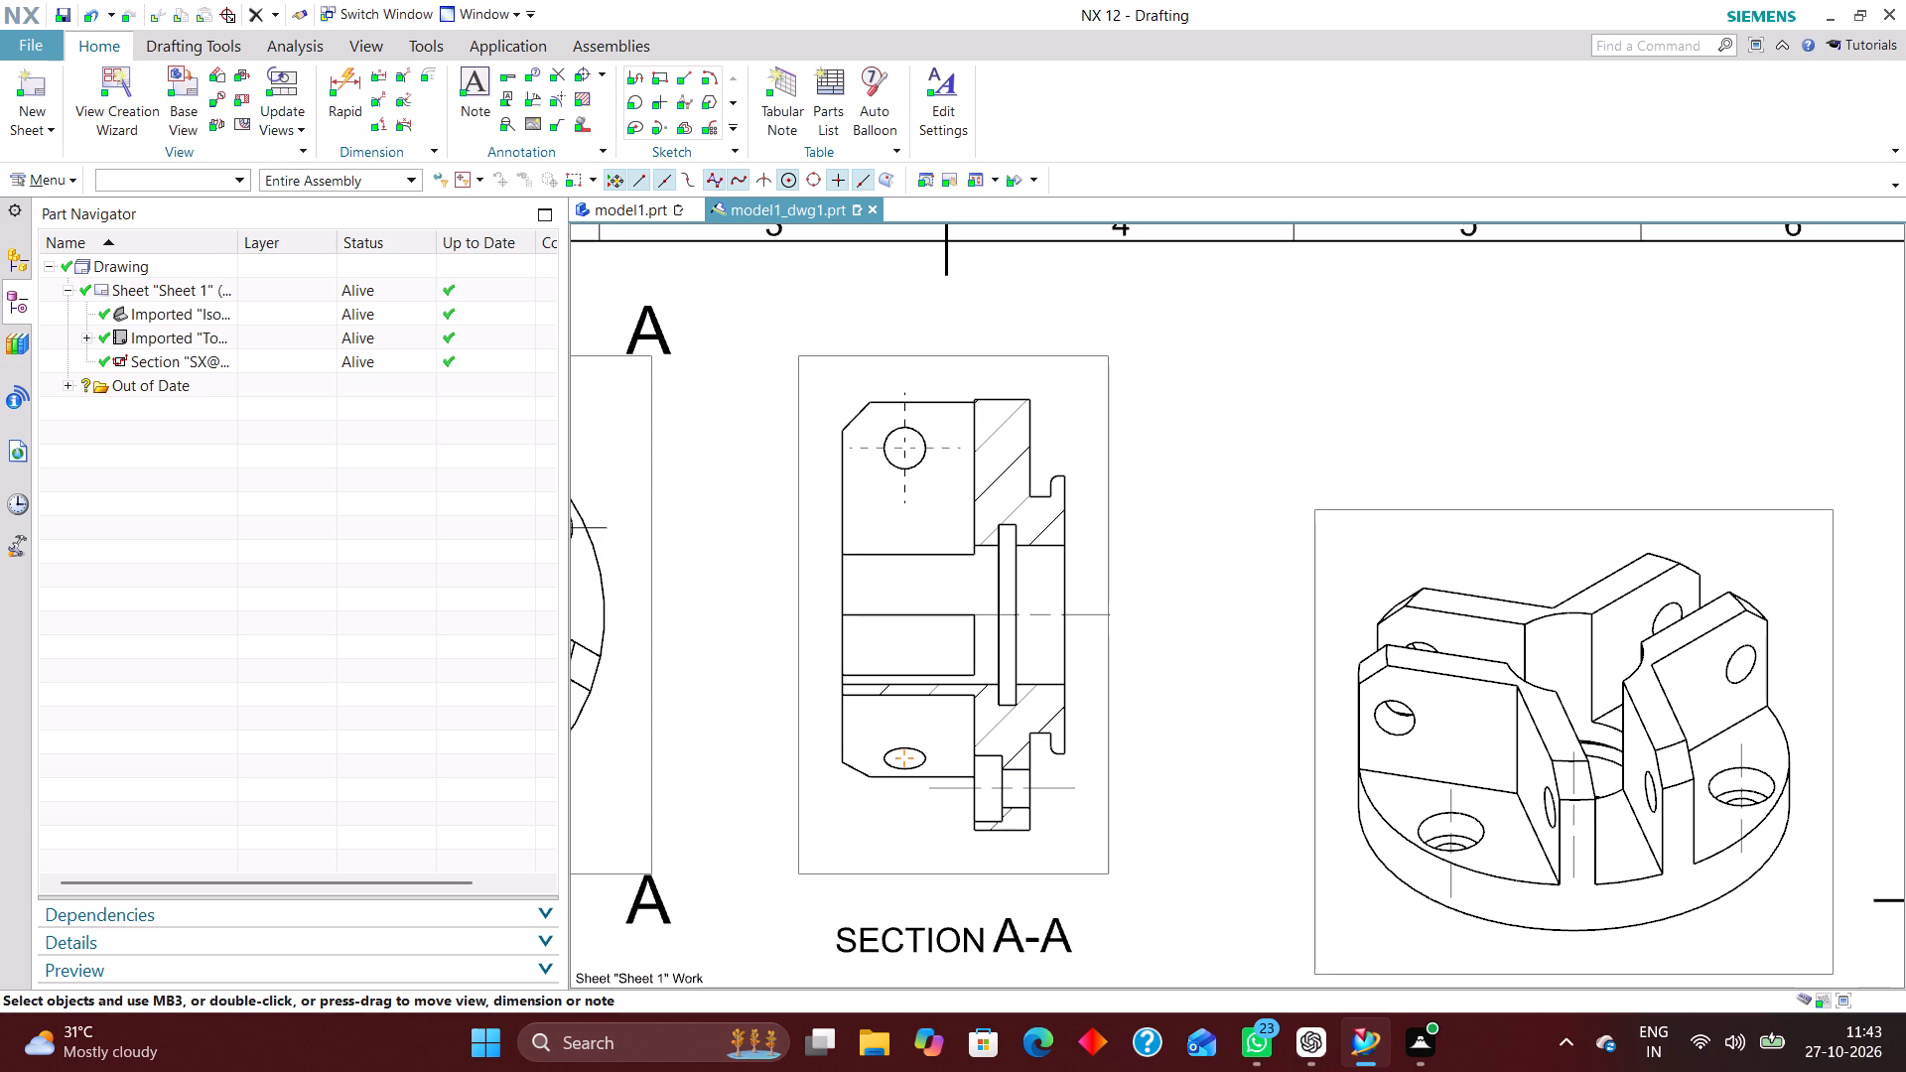
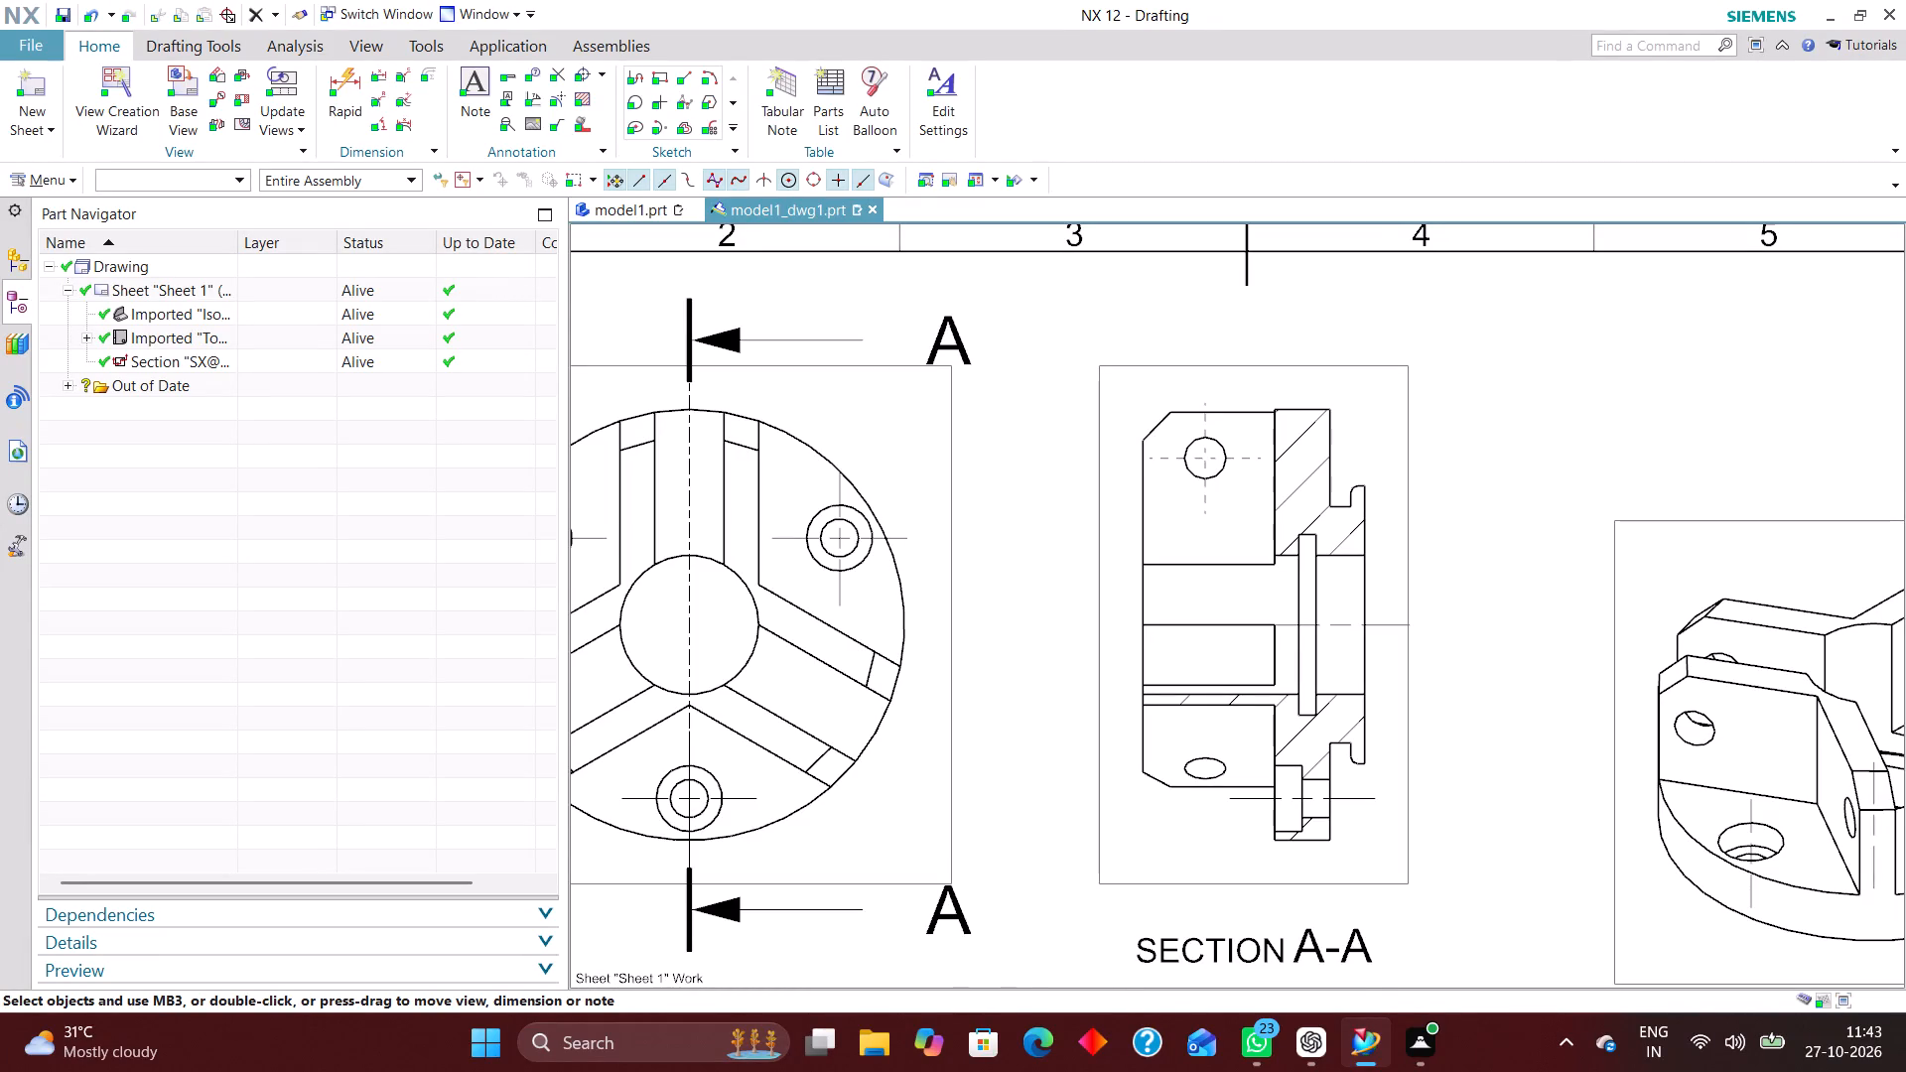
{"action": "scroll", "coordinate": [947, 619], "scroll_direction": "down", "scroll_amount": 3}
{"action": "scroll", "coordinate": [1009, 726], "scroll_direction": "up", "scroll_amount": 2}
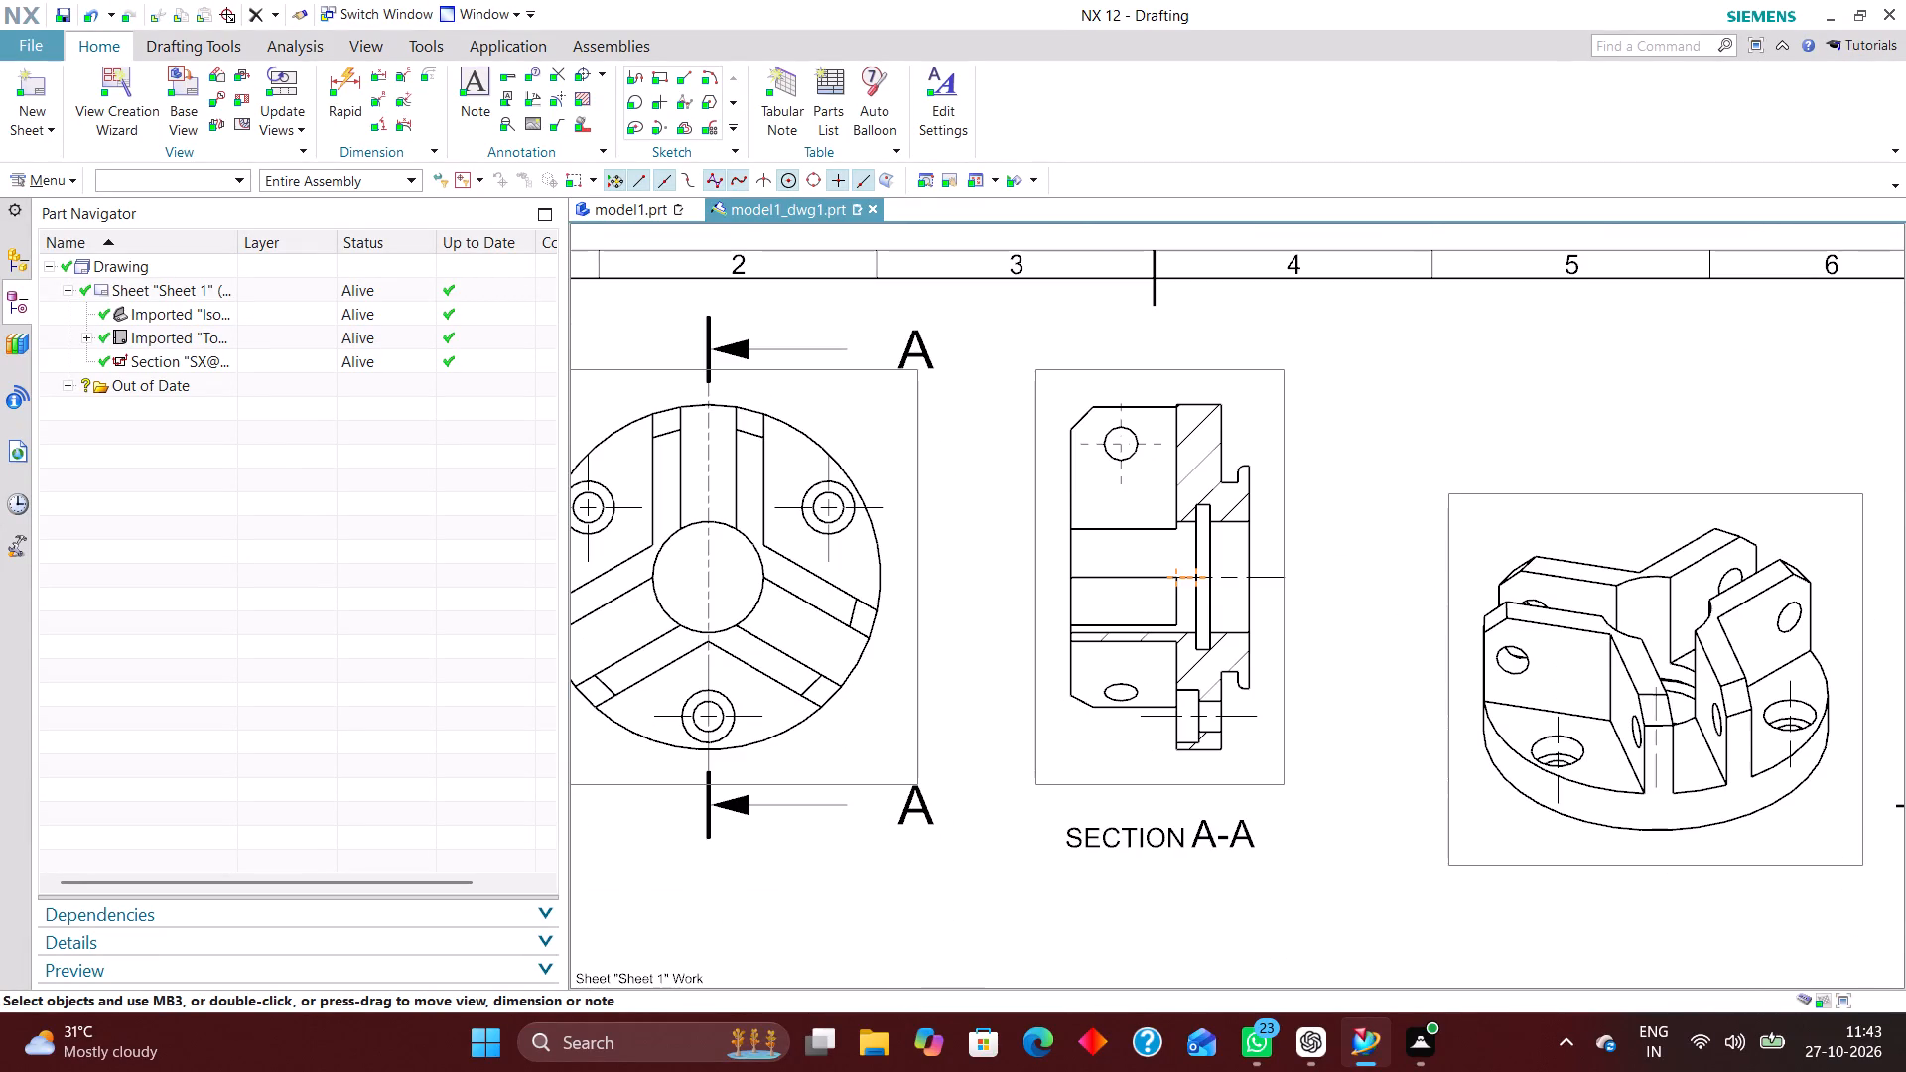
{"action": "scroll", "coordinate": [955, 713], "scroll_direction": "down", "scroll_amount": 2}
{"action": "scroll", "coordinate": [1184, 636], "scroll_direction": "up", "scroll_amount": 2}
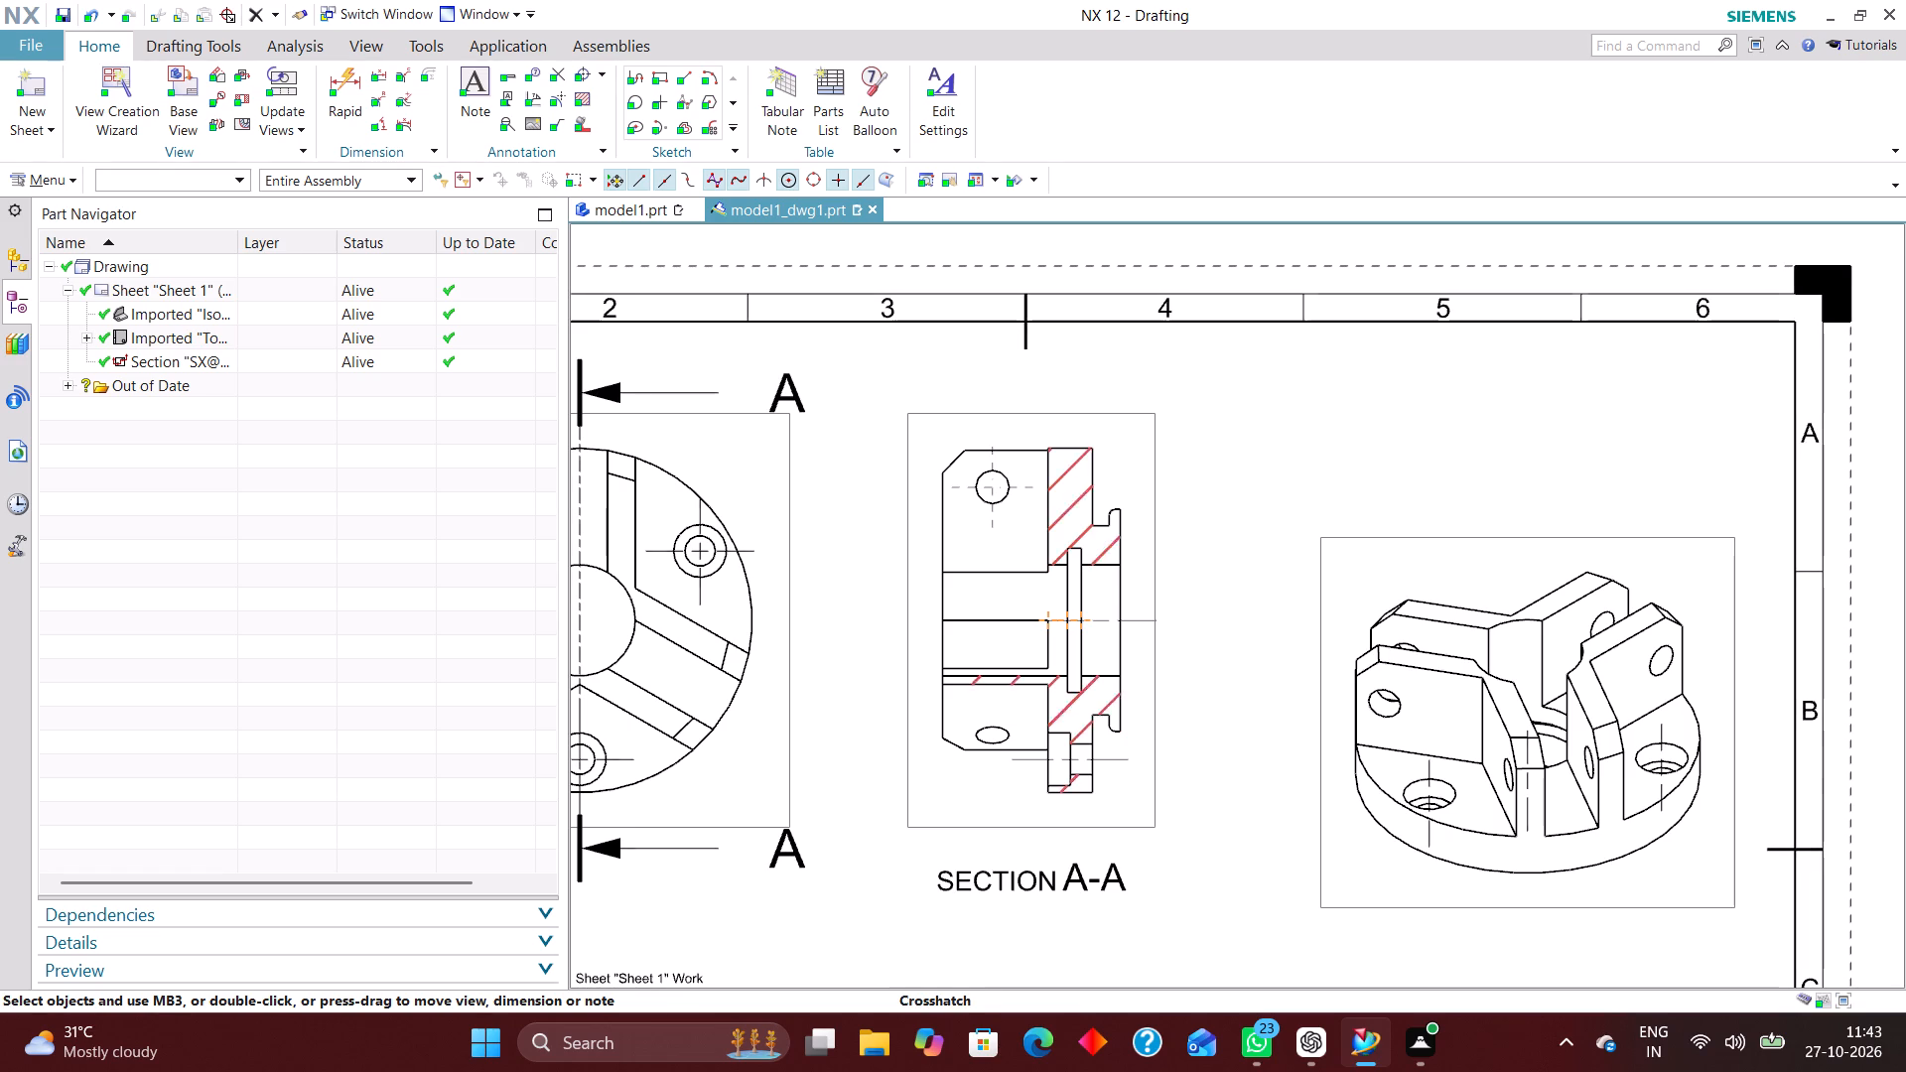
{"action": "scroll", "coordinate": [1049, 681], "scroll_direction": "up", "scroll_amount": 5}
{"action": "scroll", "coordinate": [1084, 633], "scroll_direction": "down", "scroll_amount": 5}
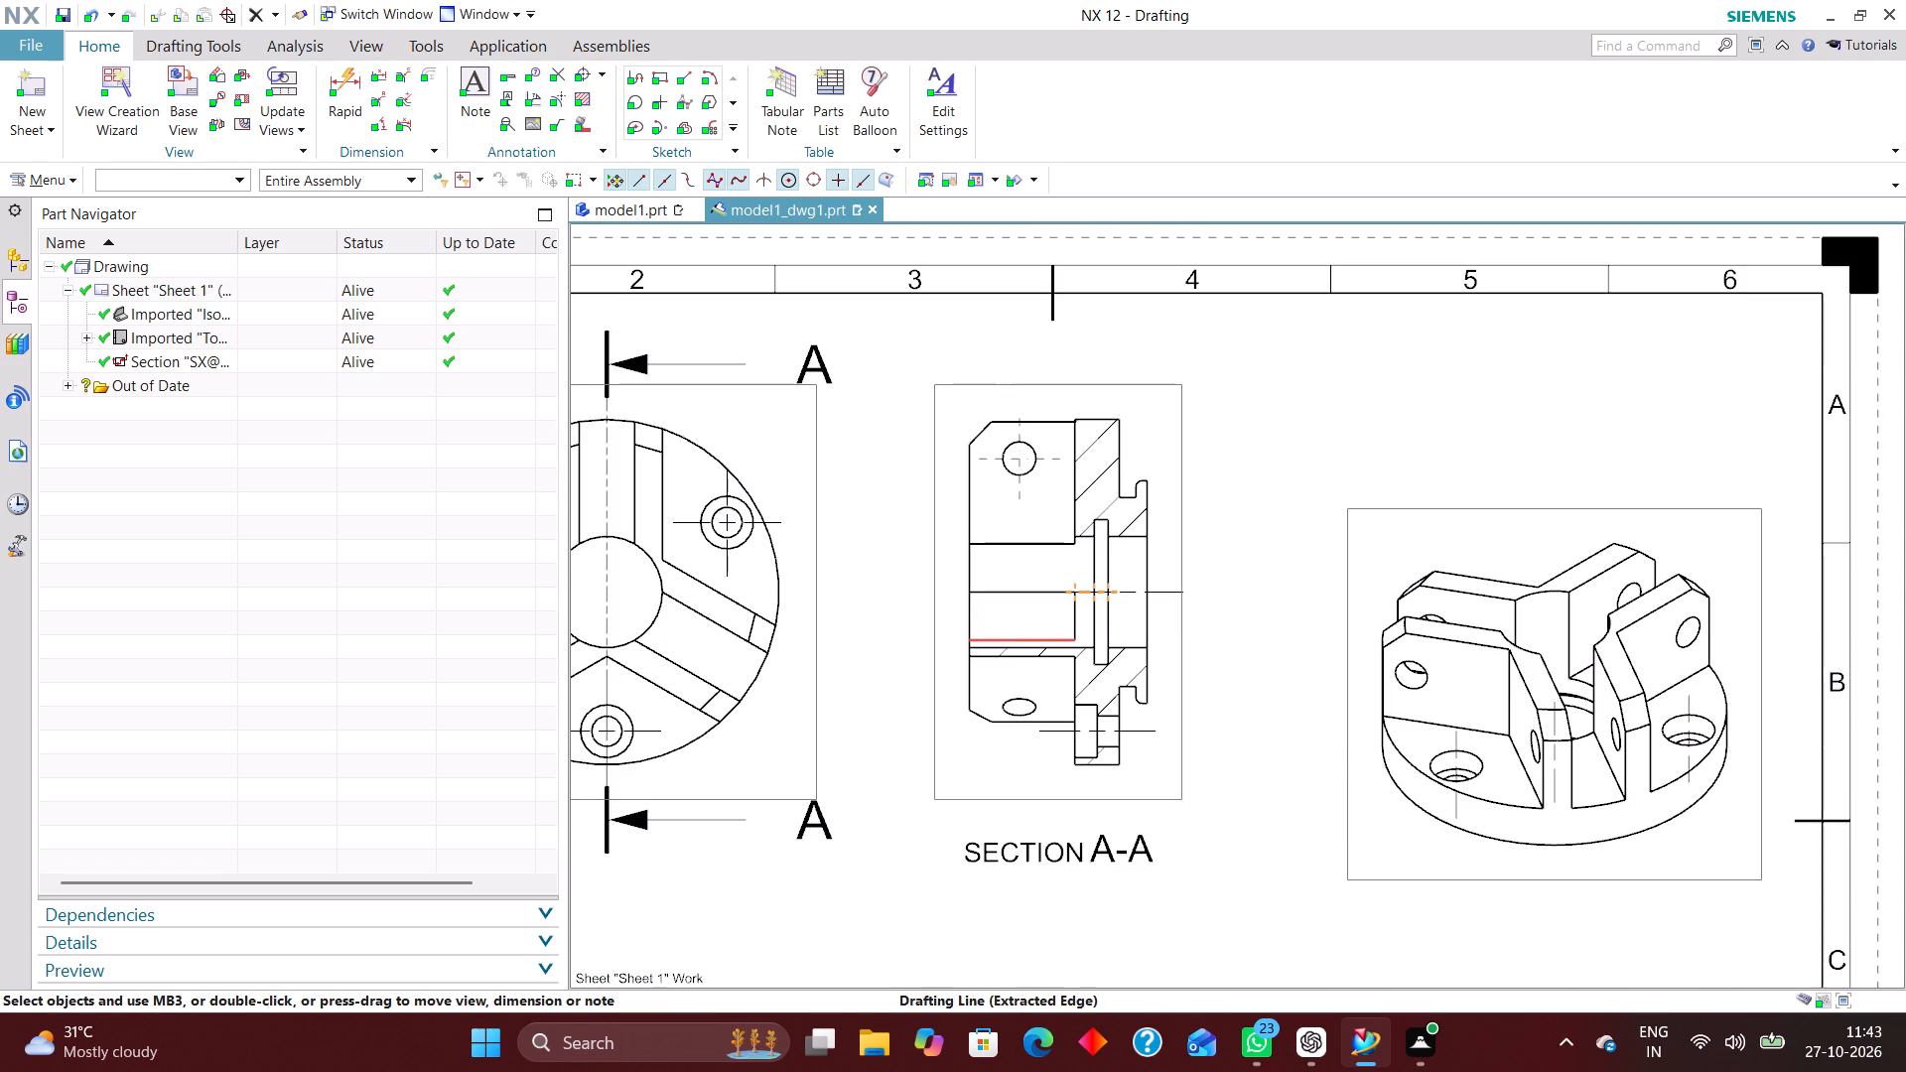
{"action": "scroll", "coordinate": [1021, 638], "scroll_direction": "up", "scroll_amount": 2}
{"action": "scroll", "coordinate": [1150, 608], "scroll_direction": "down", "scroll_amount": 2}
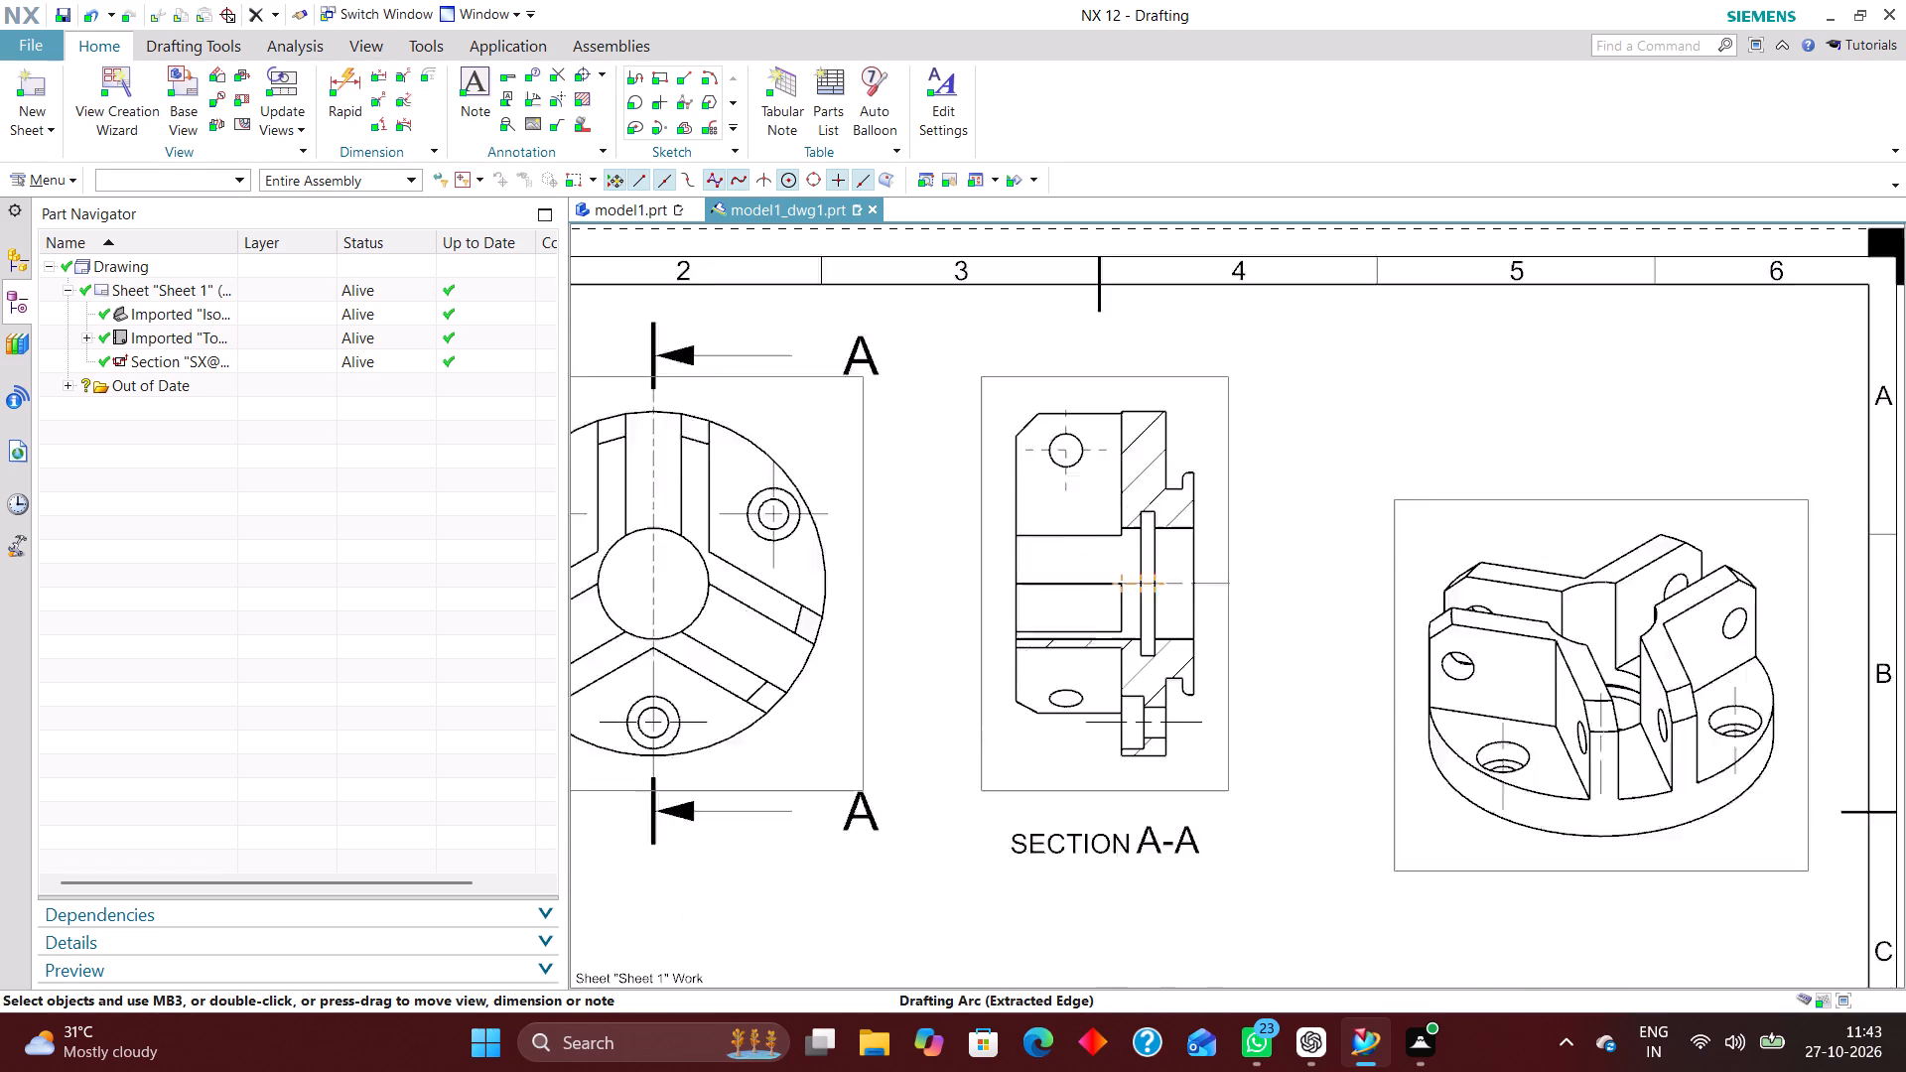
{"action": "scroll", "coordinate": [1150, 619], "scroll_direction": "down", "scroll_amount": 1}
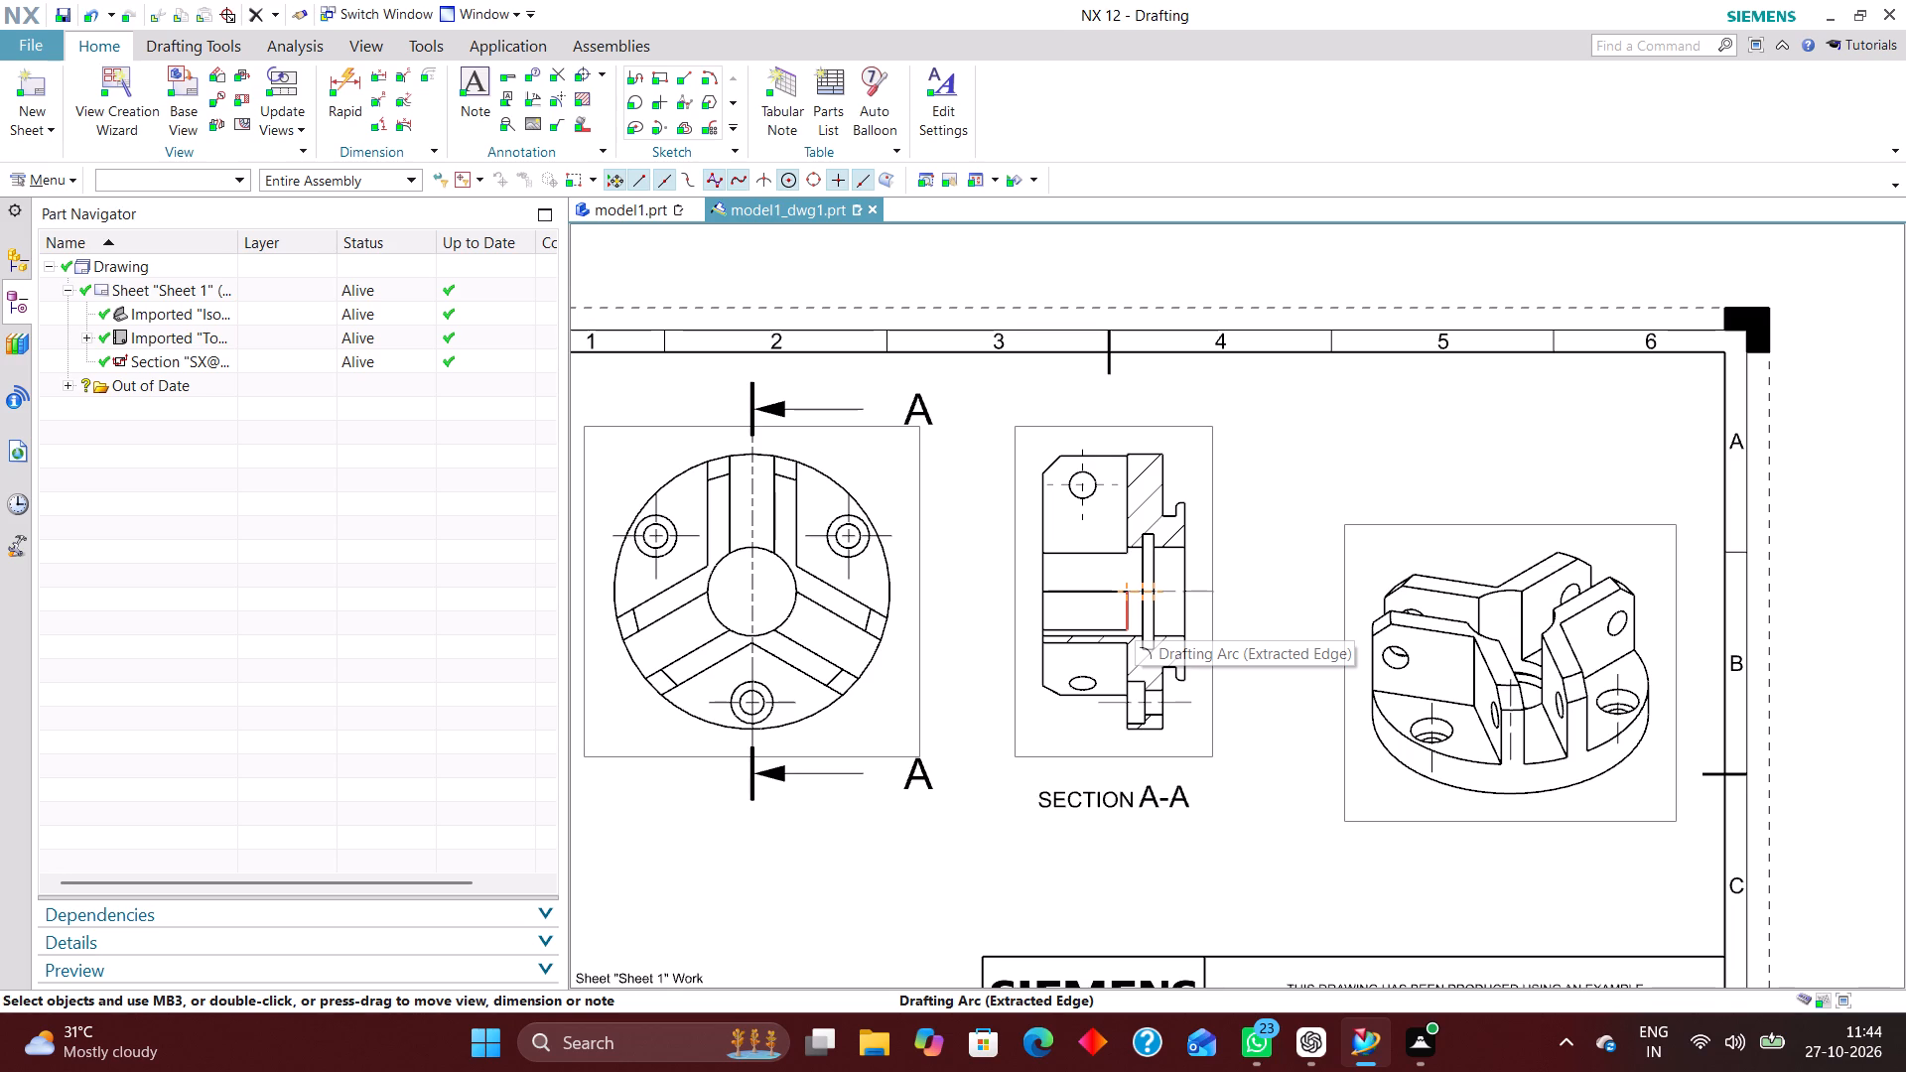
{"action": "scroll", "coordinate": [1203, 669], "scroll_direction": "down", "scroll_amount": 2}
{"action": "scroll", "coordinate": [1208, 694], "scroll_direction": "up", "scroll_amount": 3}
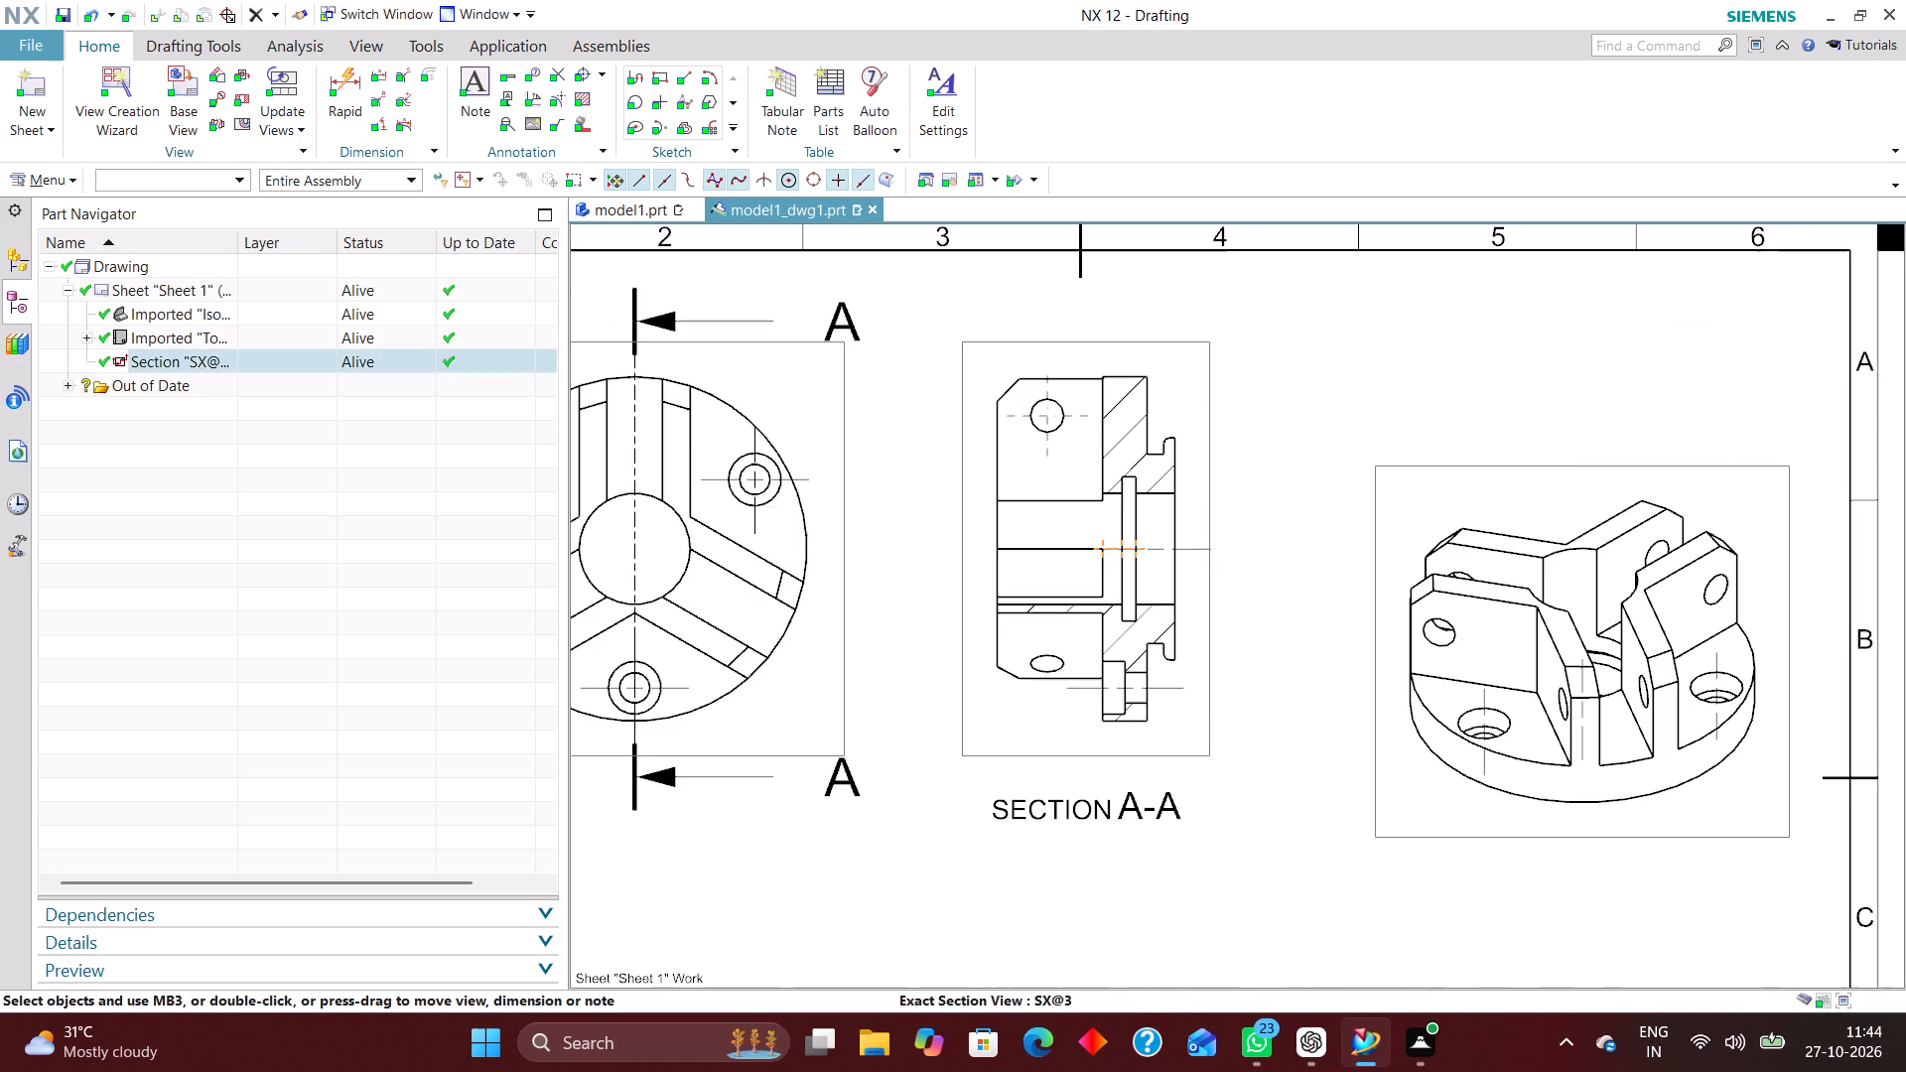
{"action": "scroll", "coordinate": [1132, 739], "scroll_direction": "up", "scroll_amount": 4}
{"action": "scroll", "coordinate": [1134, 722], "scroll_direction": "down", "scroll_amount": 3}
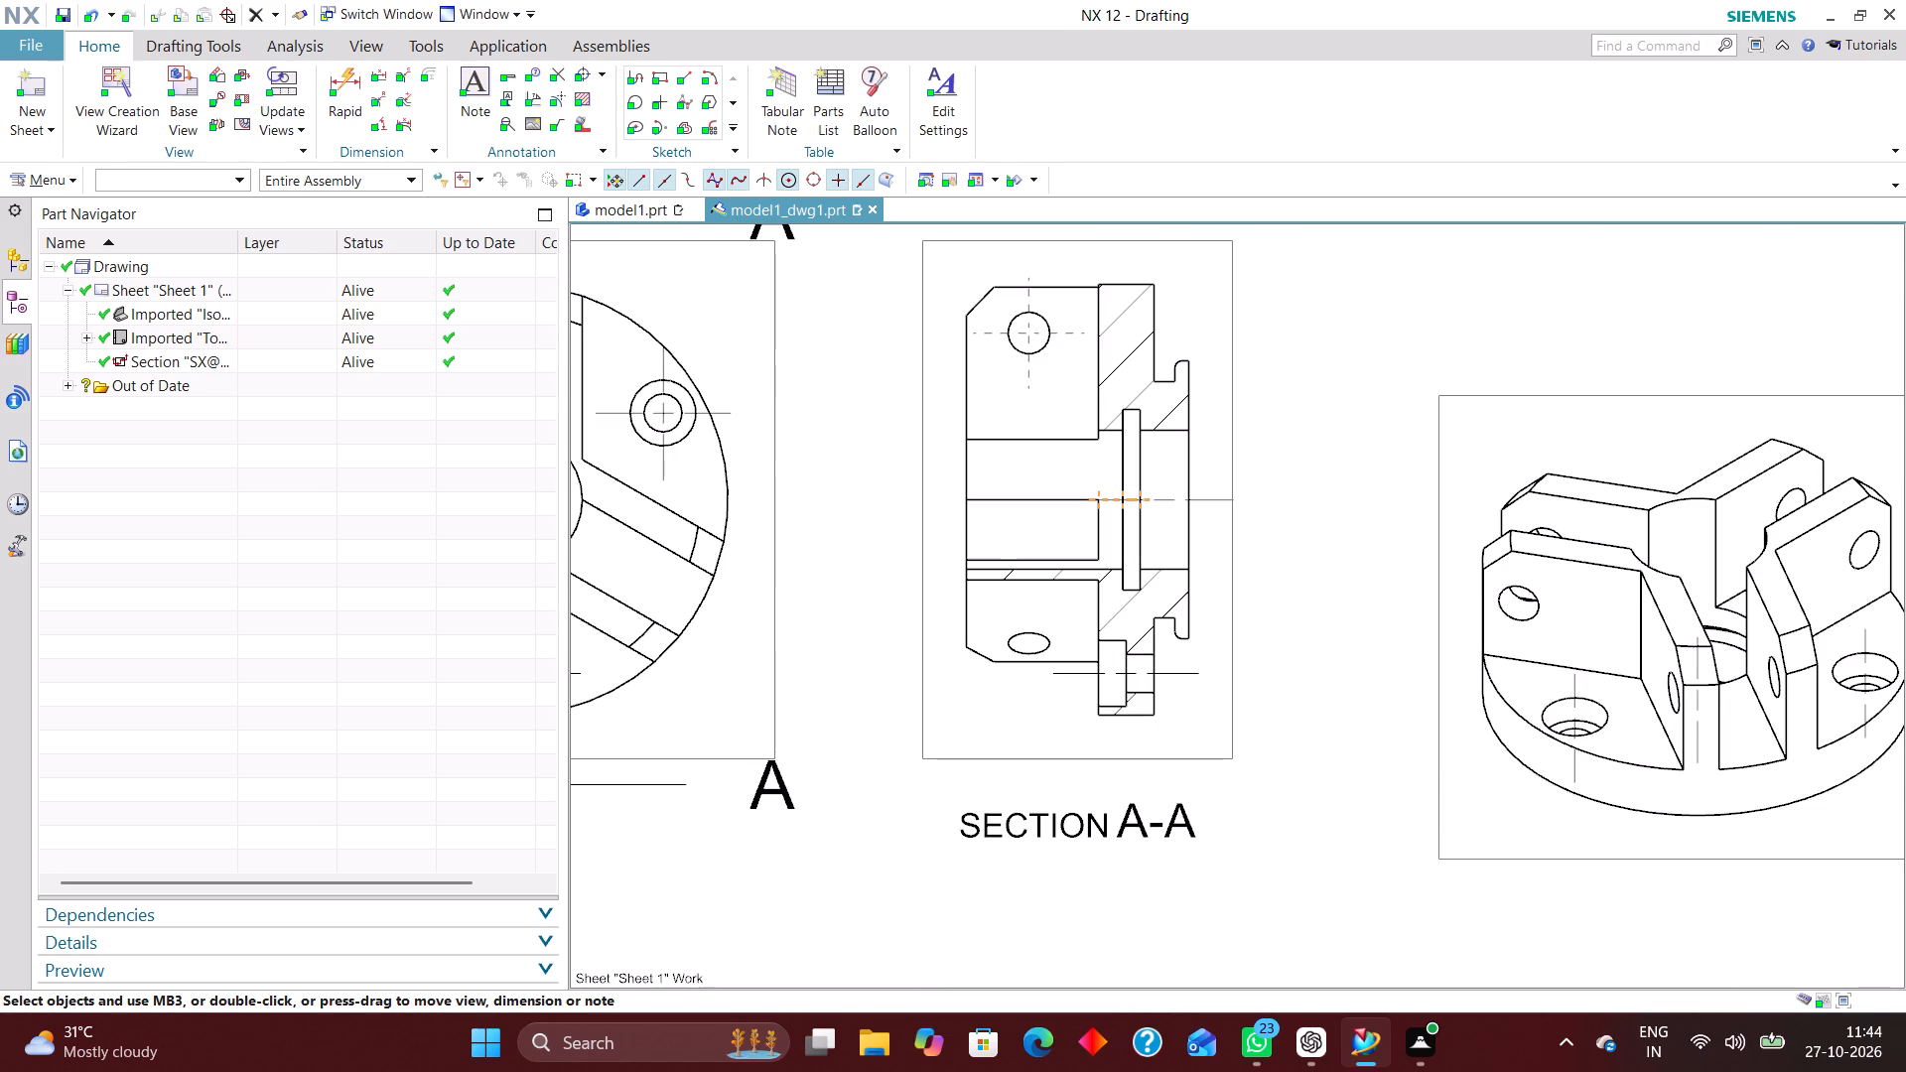
Rearrange the top, Section A-A and isometric views into an evenly spaced row above the title block.
{"action": "right_click_drag", "start_coordinate": [1359, 600], "coordinate": [1120, 701]}
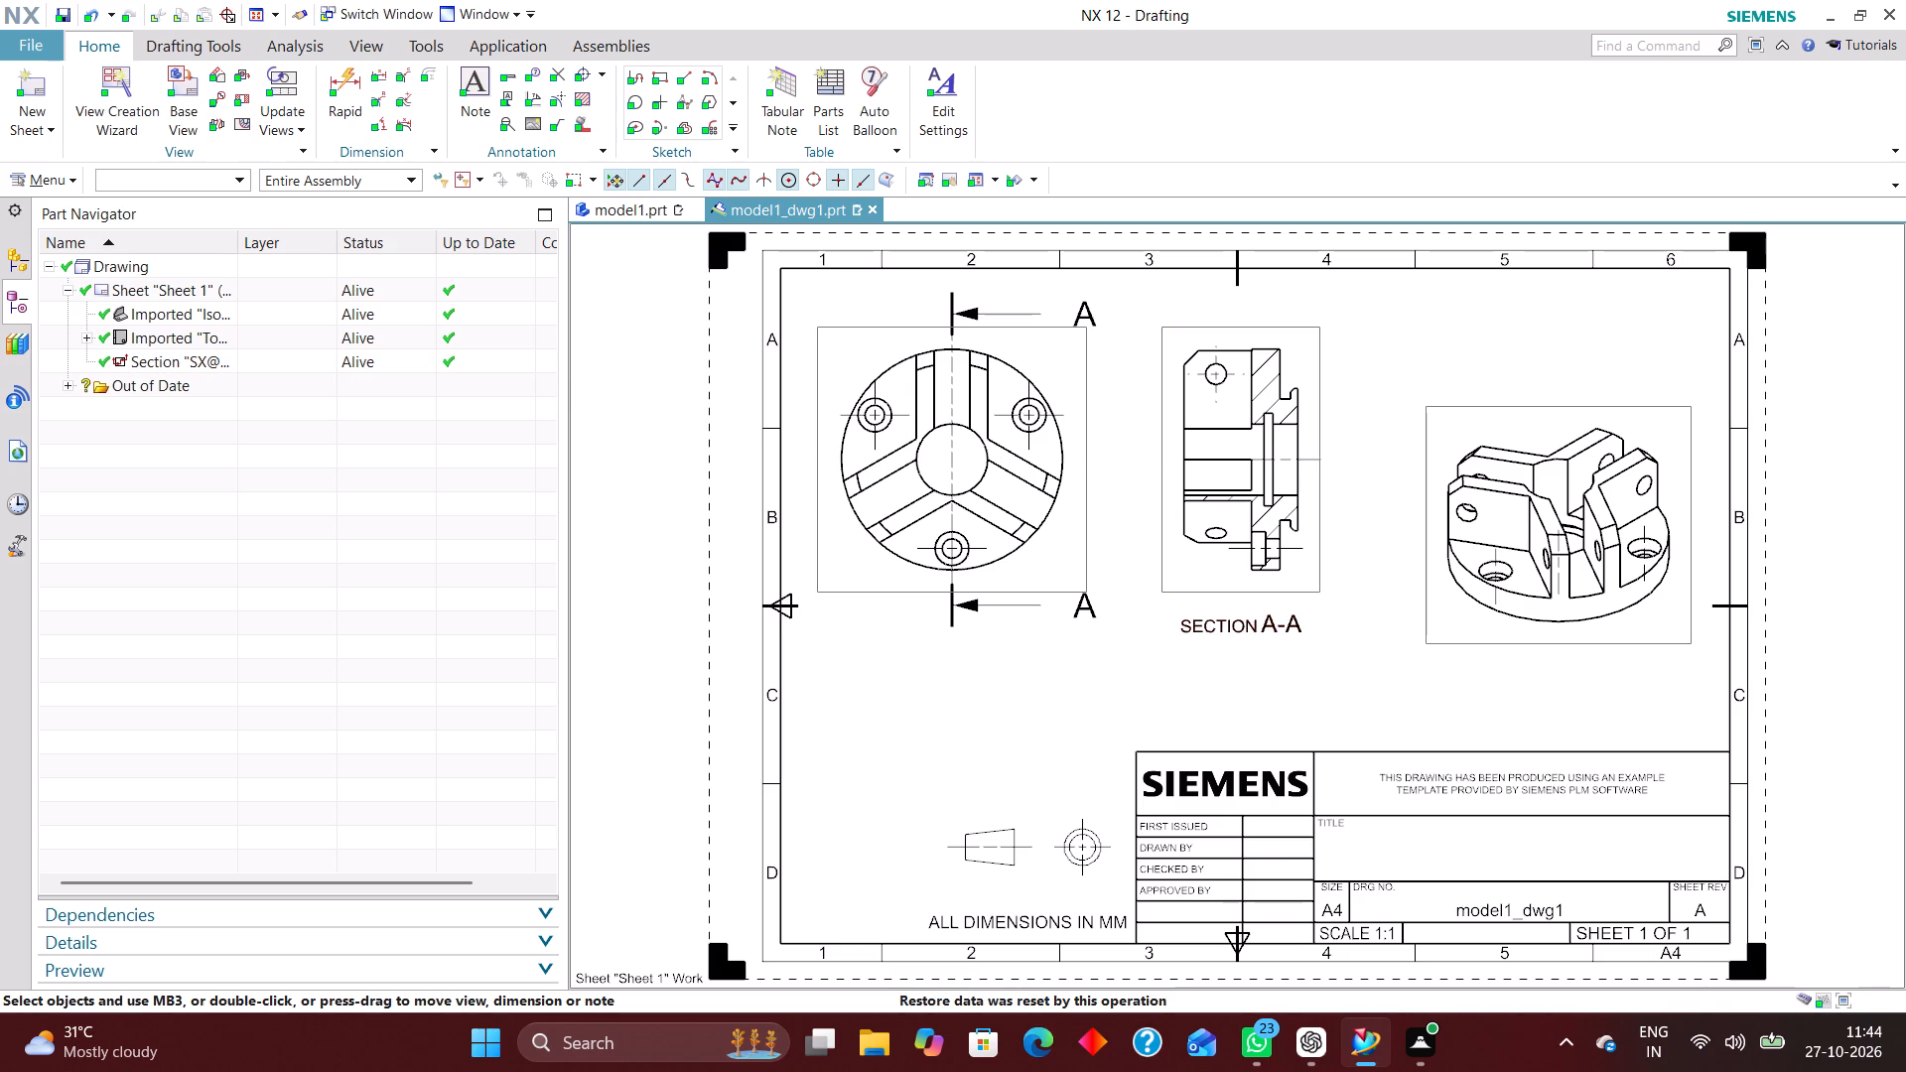
{"action": "left_click_drag", "start_coordinate": [1287, 595], "coordinate": [1285, 651]}
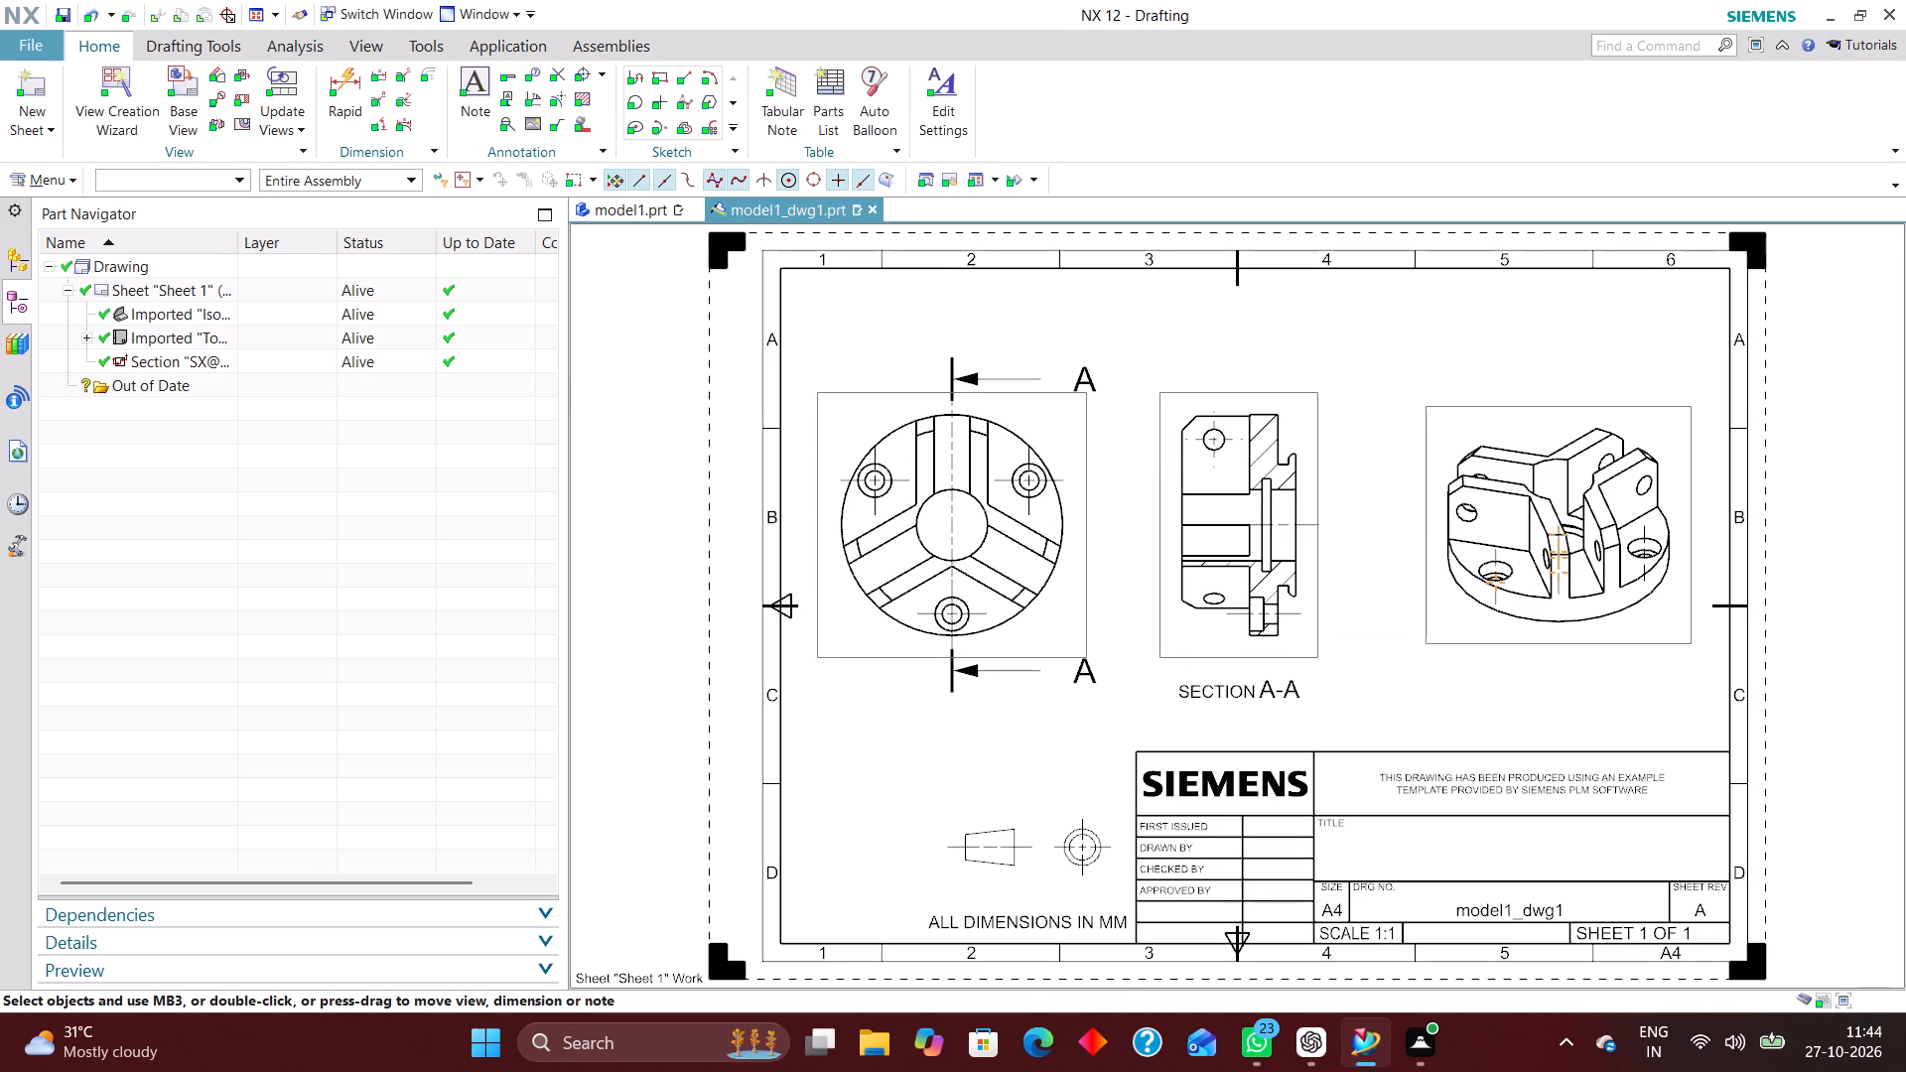
{"action": "left_click_drag", "start_coordinate": [1496, 409], "coordinate": [1502, 352]}
{"action": "double_click", "coordinate": [1512, 344]}
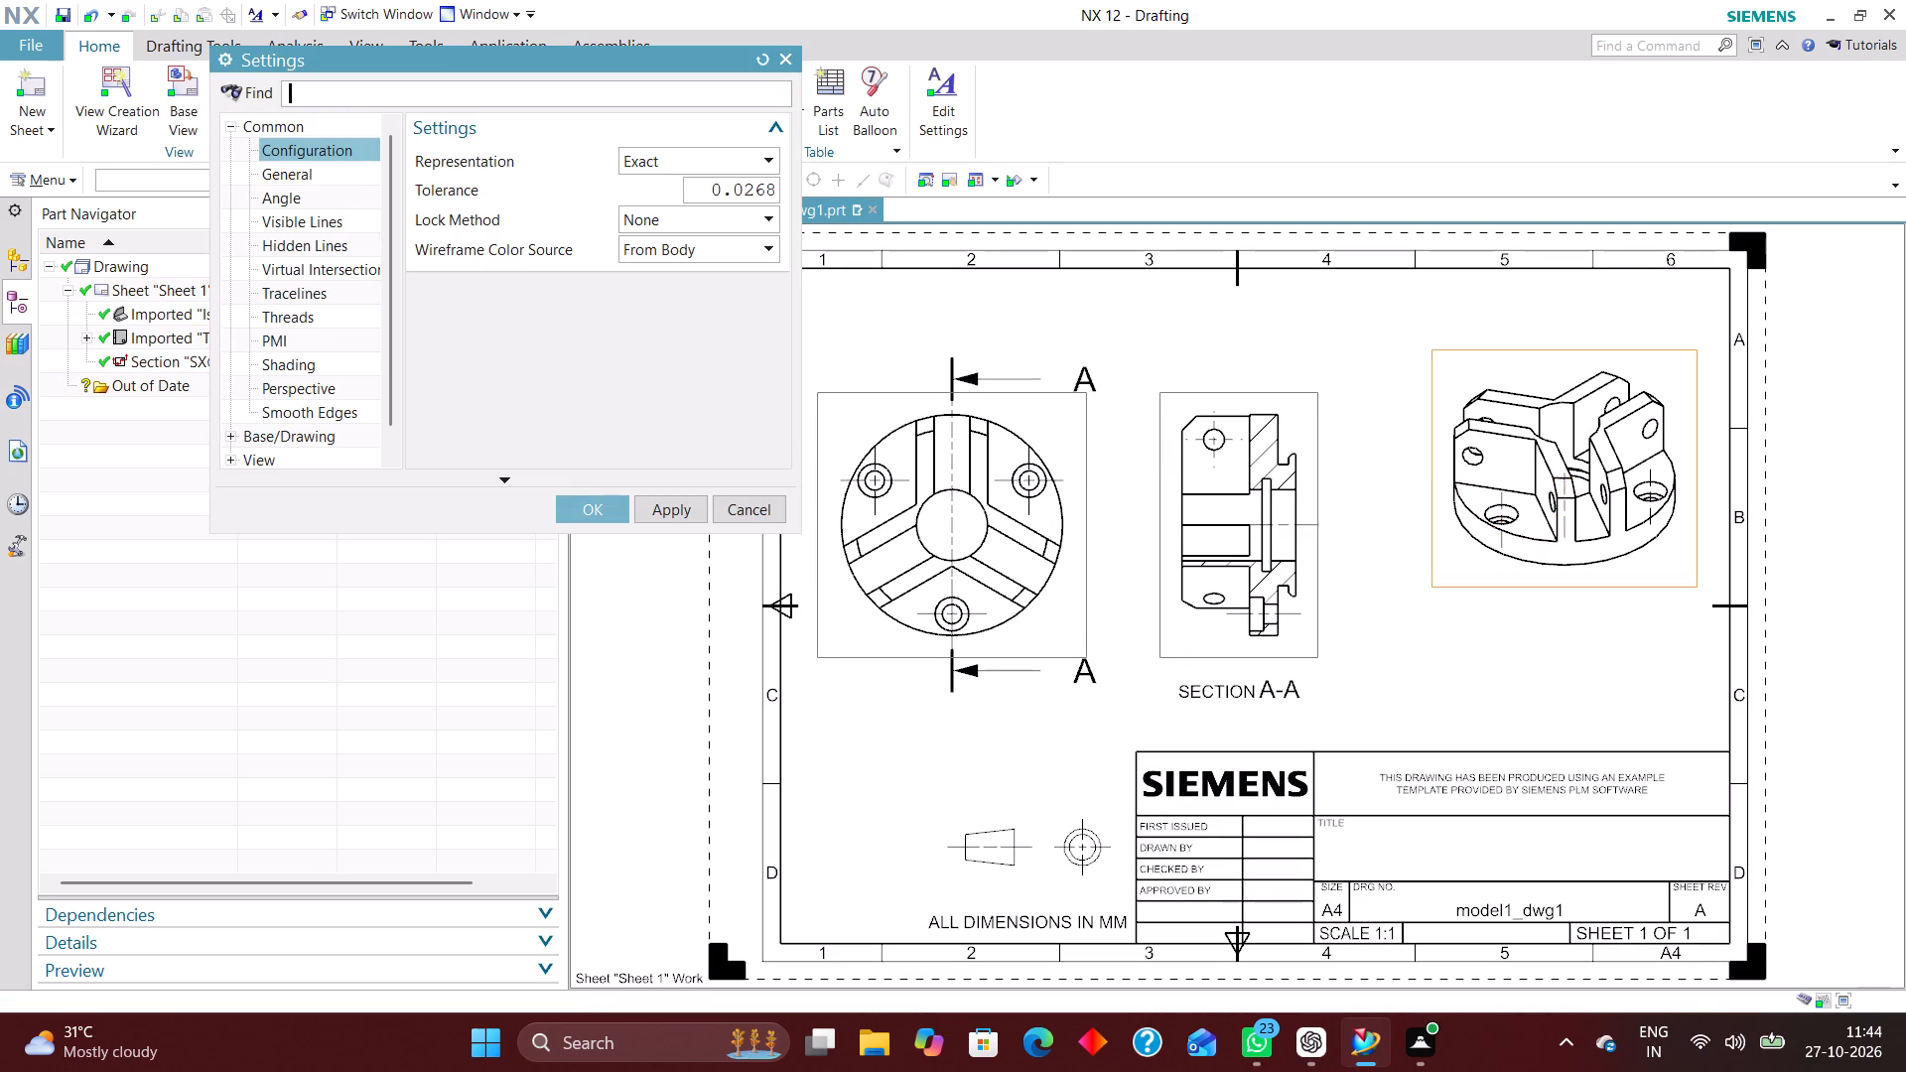
{"action": "left_click", "coordinate": [736, 506]}
{"action": "left_click_drag", "start_coordinate": [1557, 581], "coordinate": [1555, 593]}
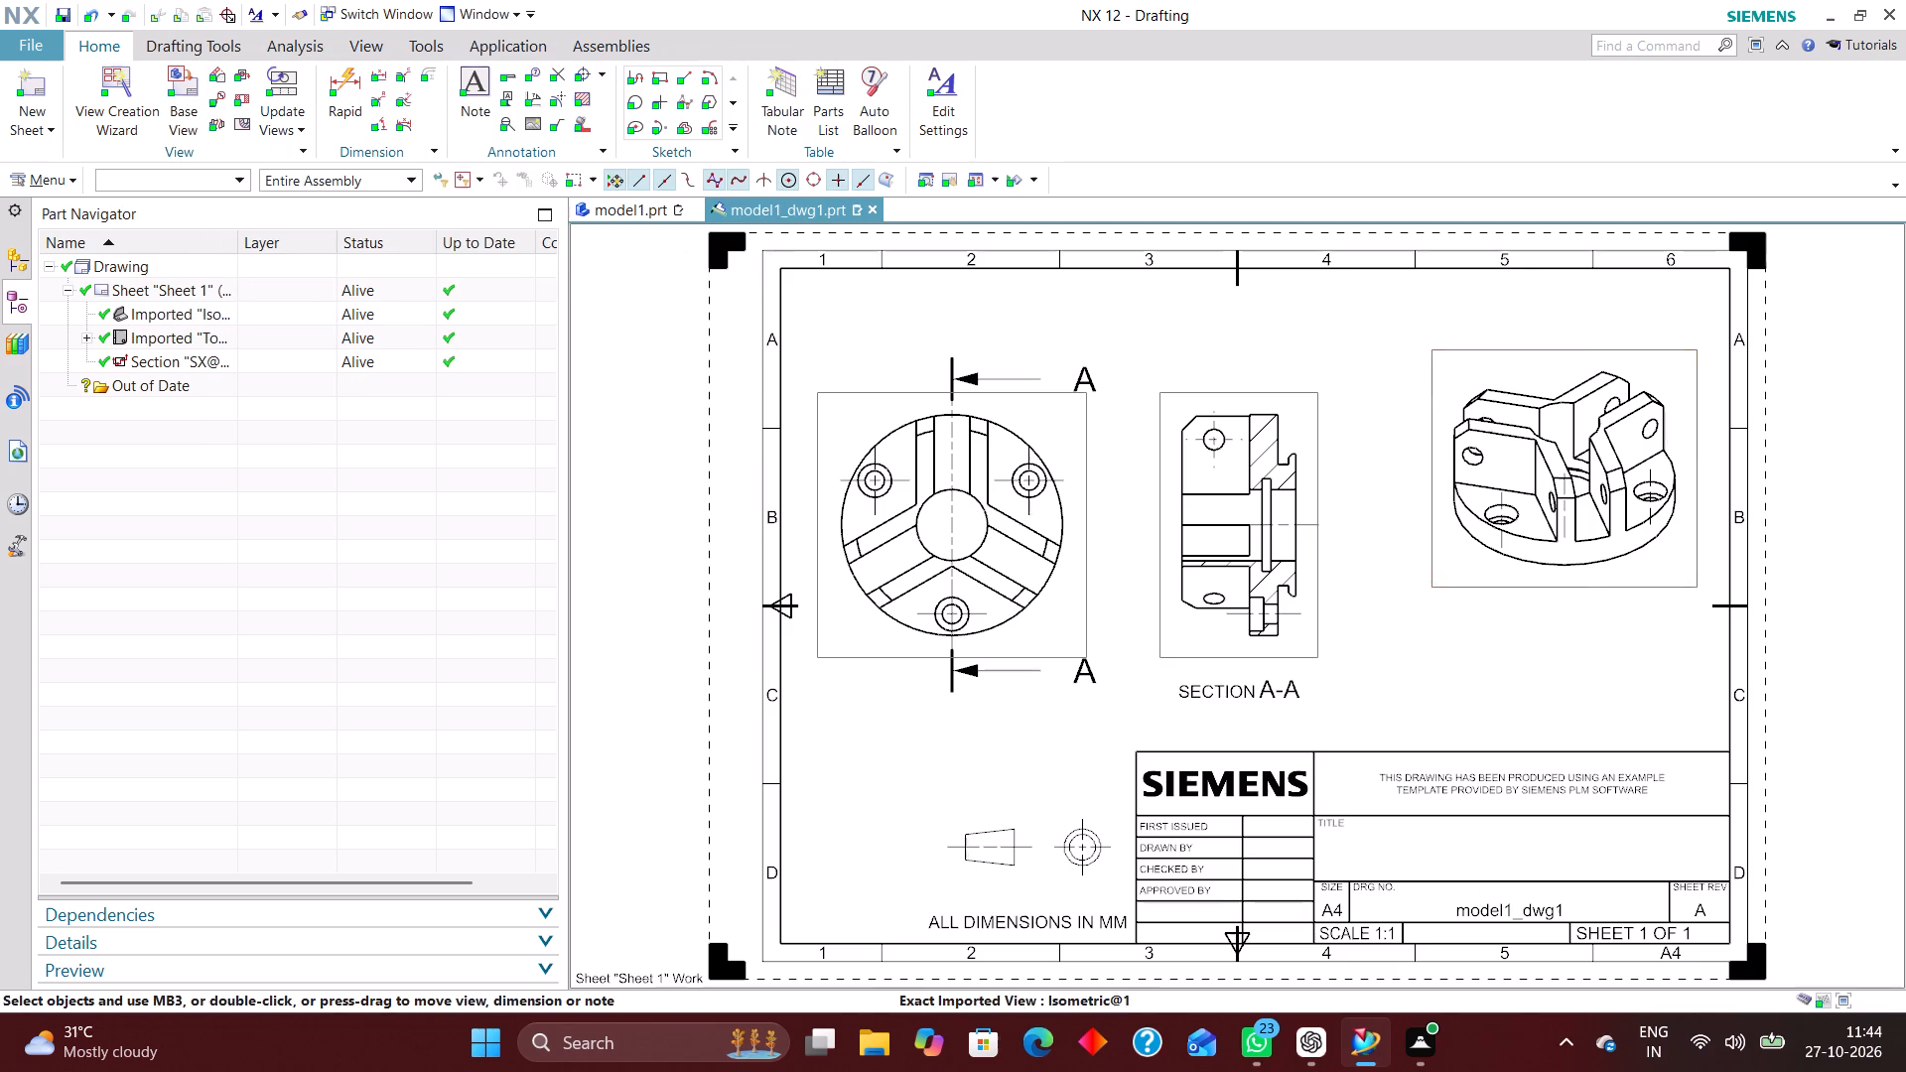
{"action": "left_click_drag", "start_coordinate": [1555, 593], "coordinate": [1564, 615]}
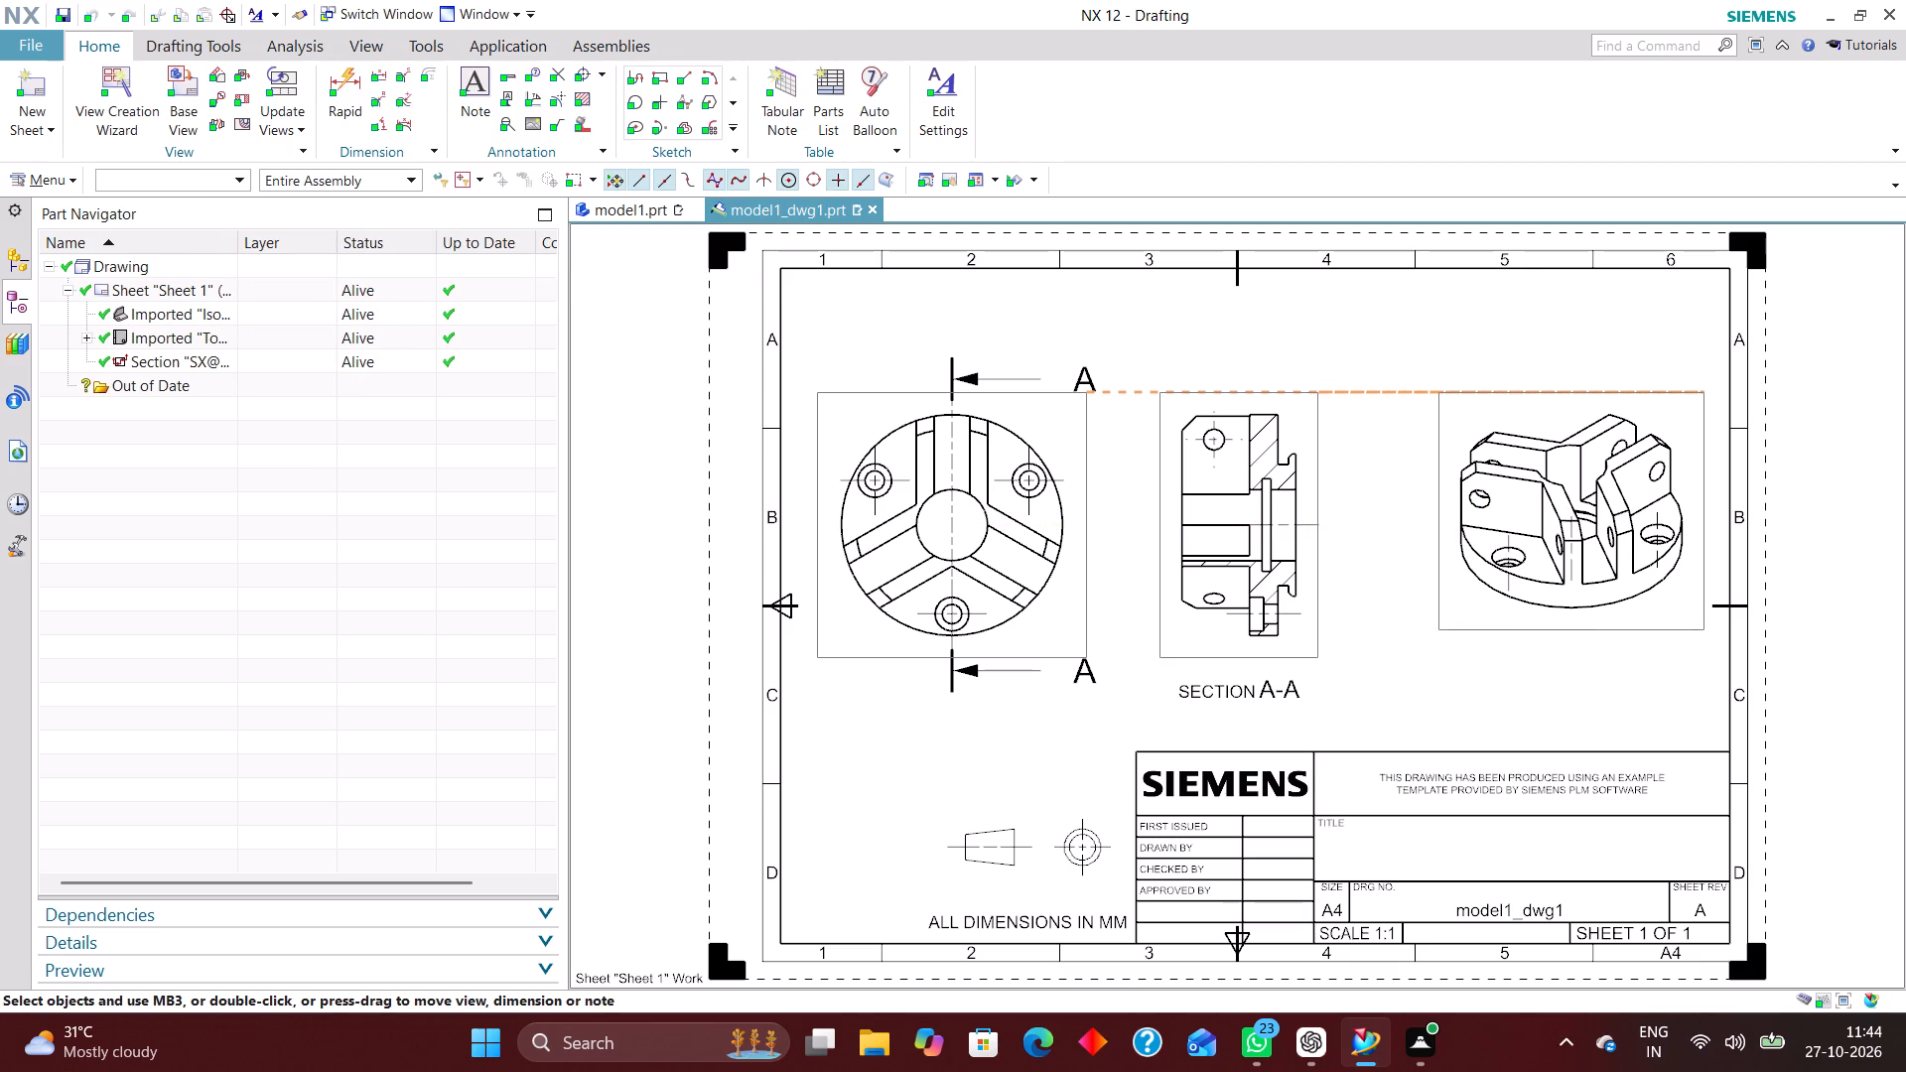
{"action": "left_click_drag", "start_coordinate": [1027, 402], "coordinate": [1036, 343]}
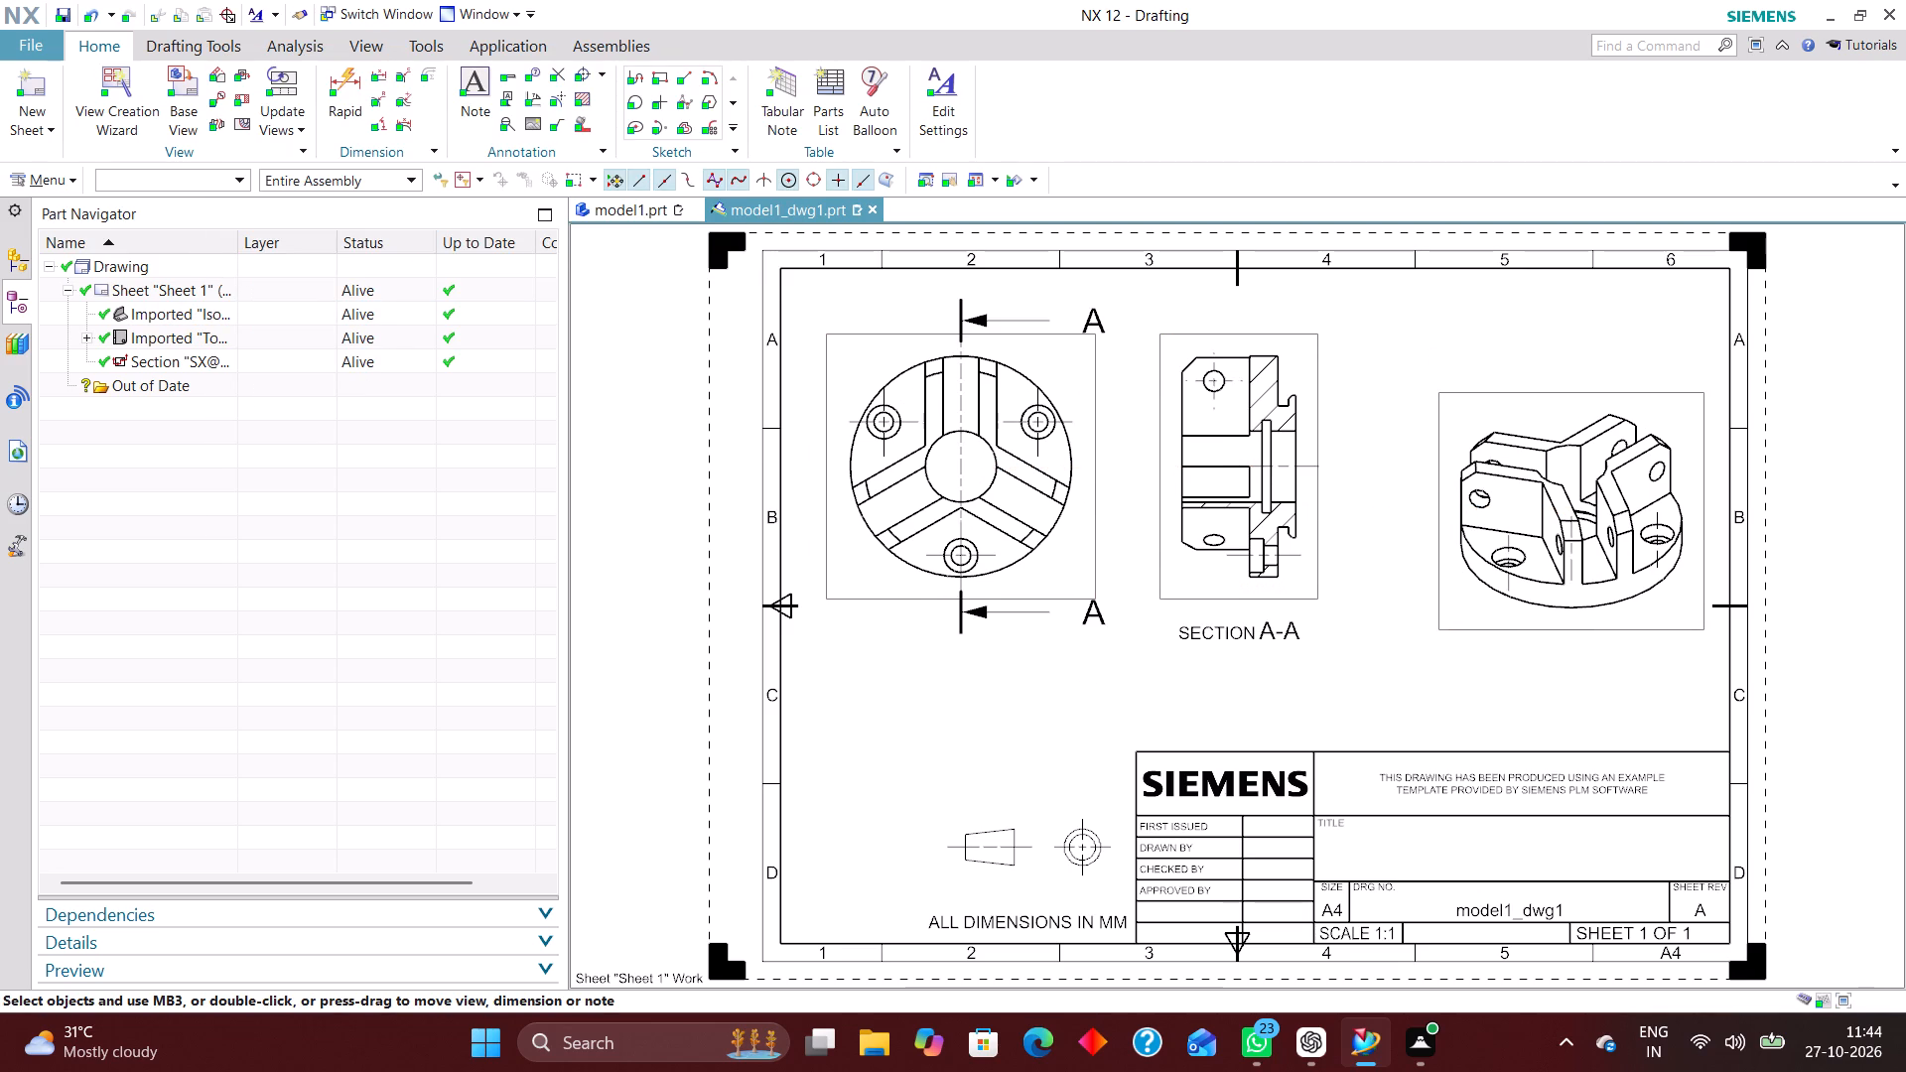
{"action": "left_click_drag", "start_coordinate": [1165, 601], "coordinate": [1194, 612]}
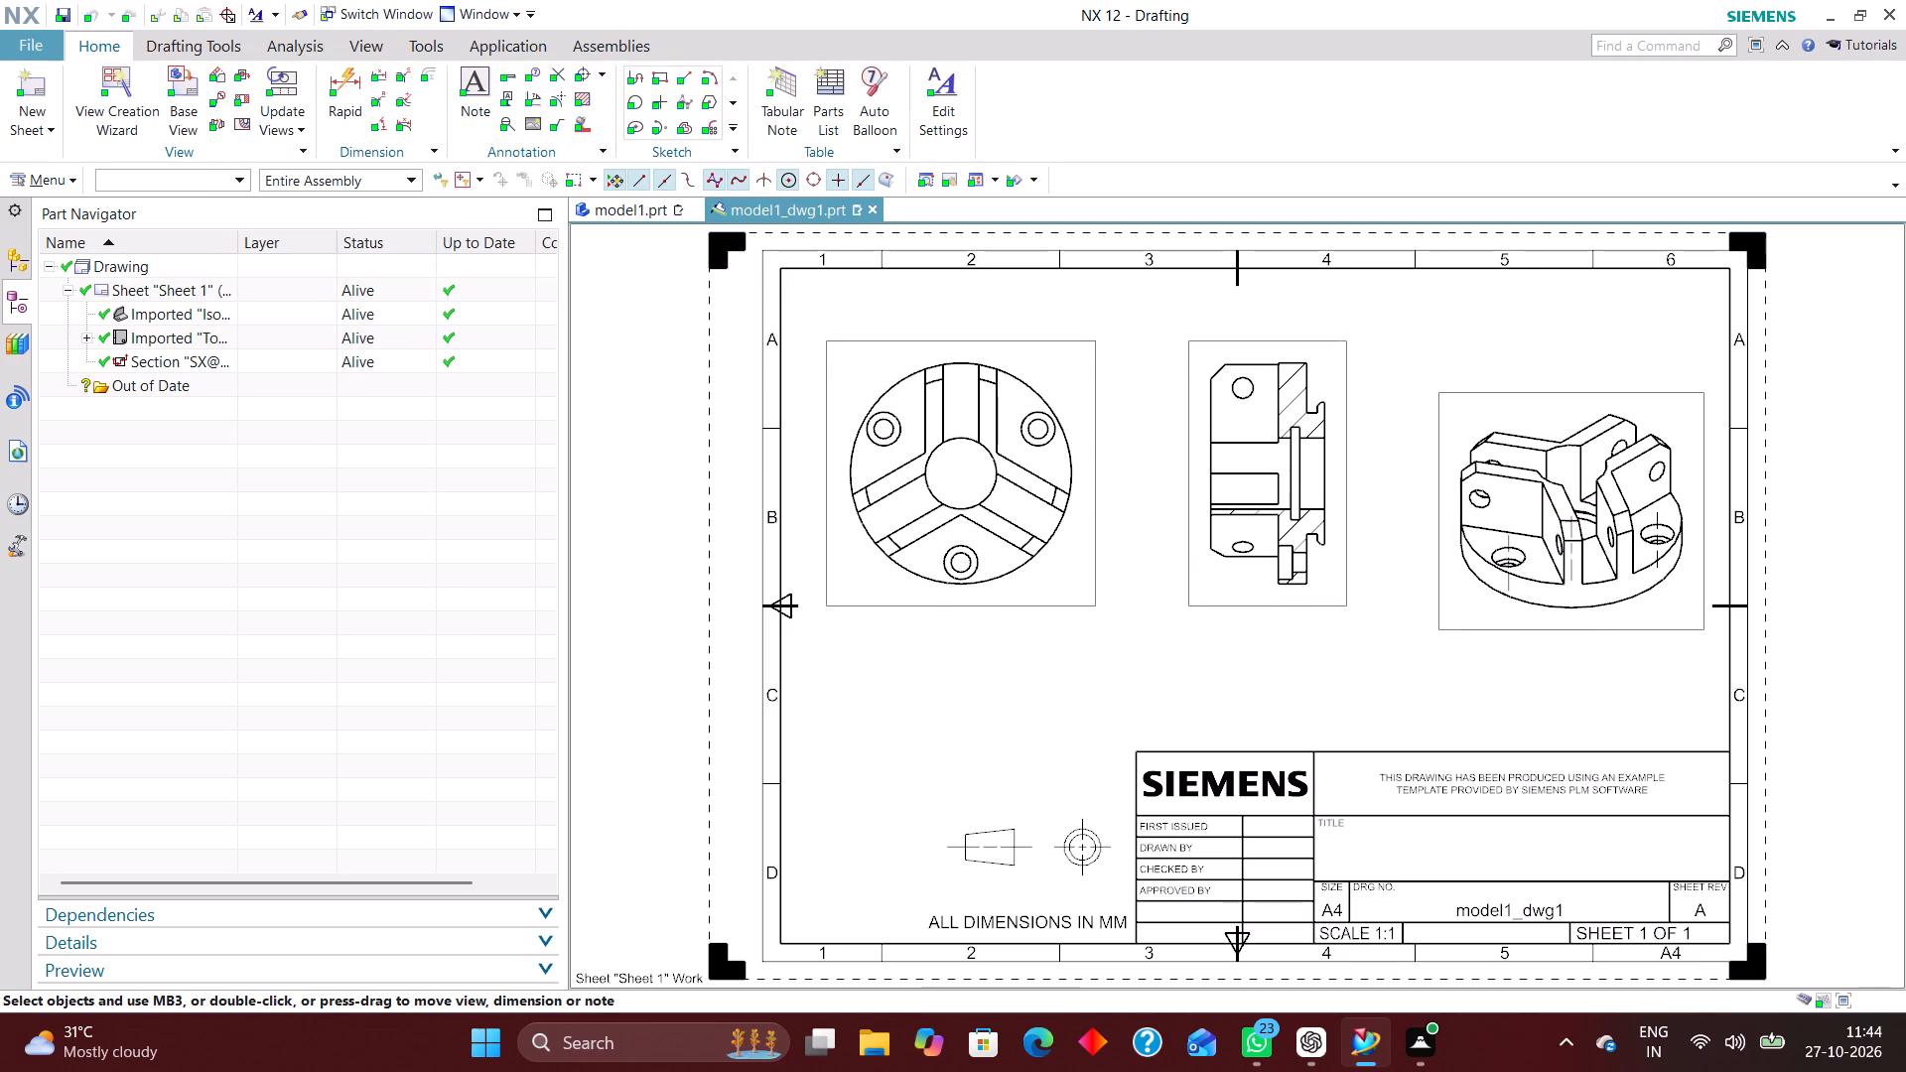
{"action": "left_click_drag", "start_coordinate": [1194, 612], "coordinate": [1196, 618]}
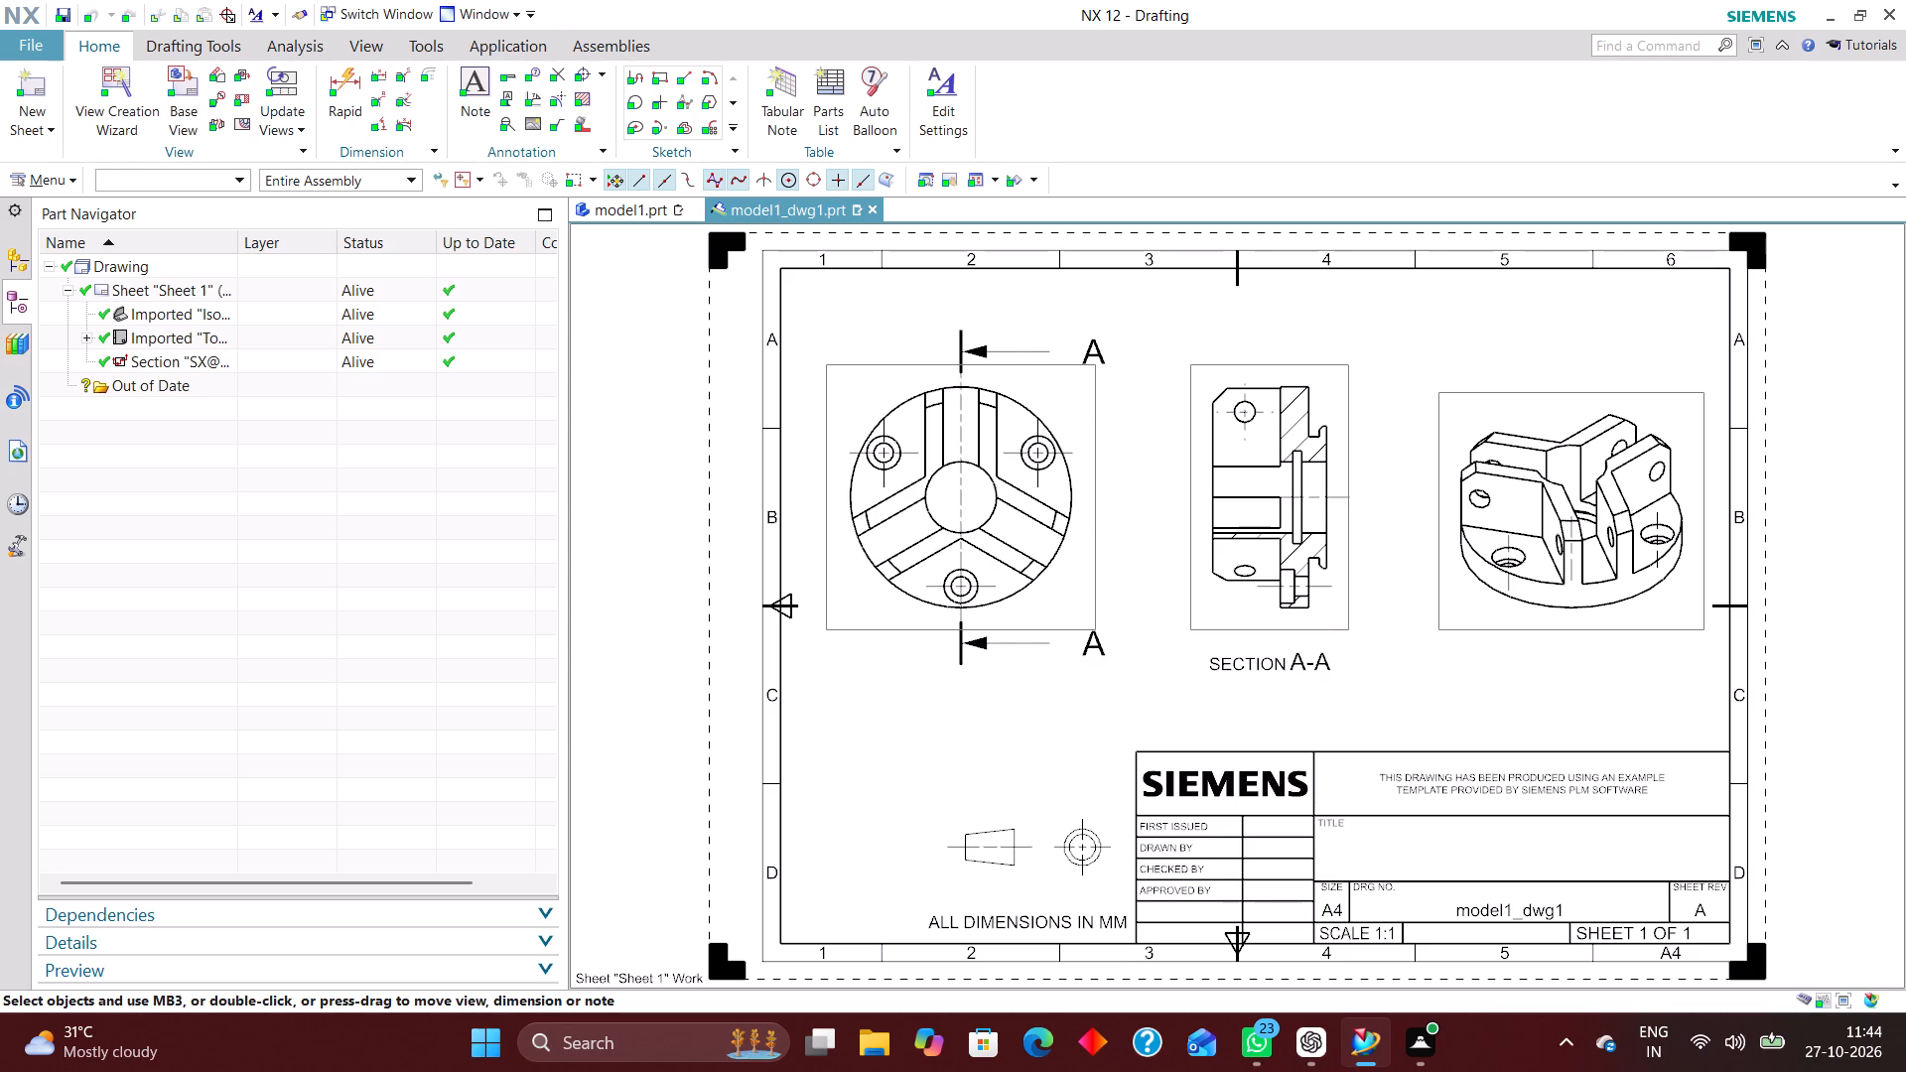
Edit the sketch of section line A-A in the top view, lengthening it slightly at both ends beyond the flange.
{"action": "scroll", "coordinate": [965, 521], "scroll_direction": "up", "scroll_amount": 3}
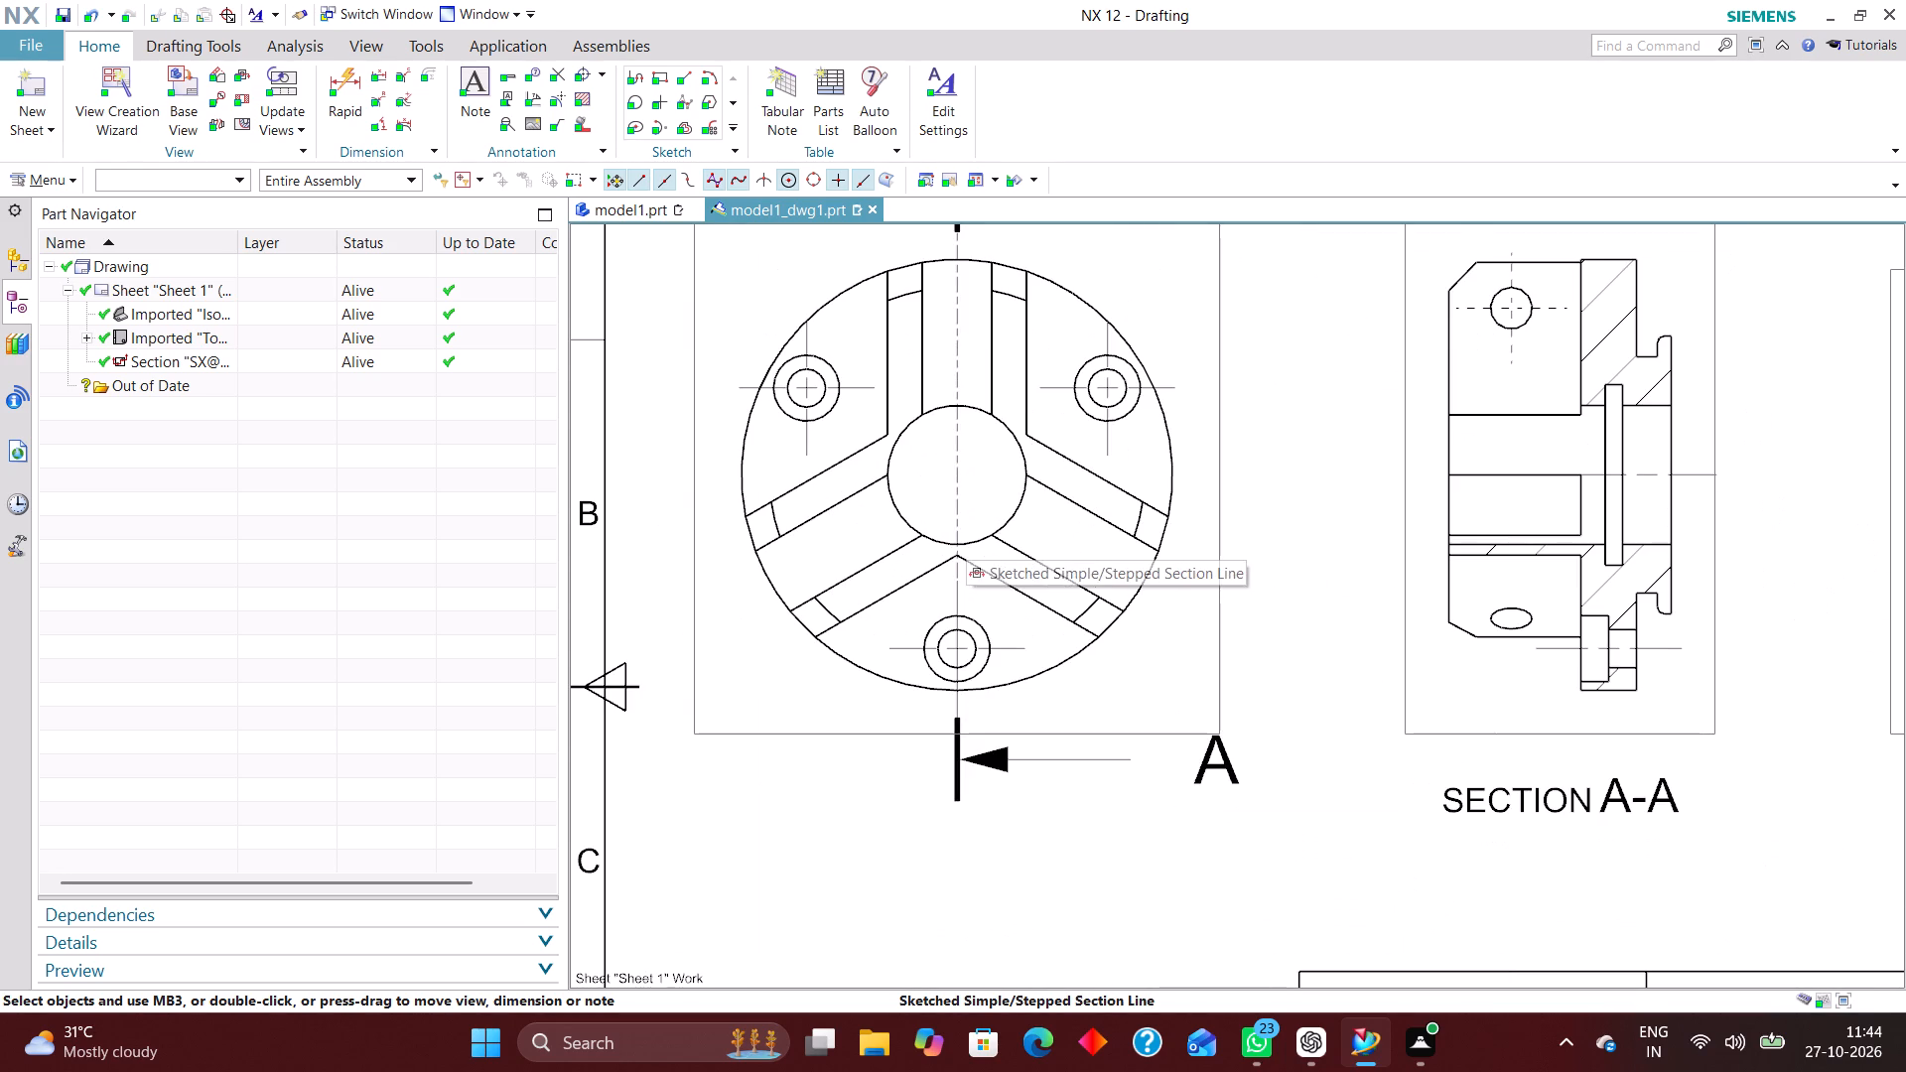
{"action": "double_click", "coordinate": [961, 513]}
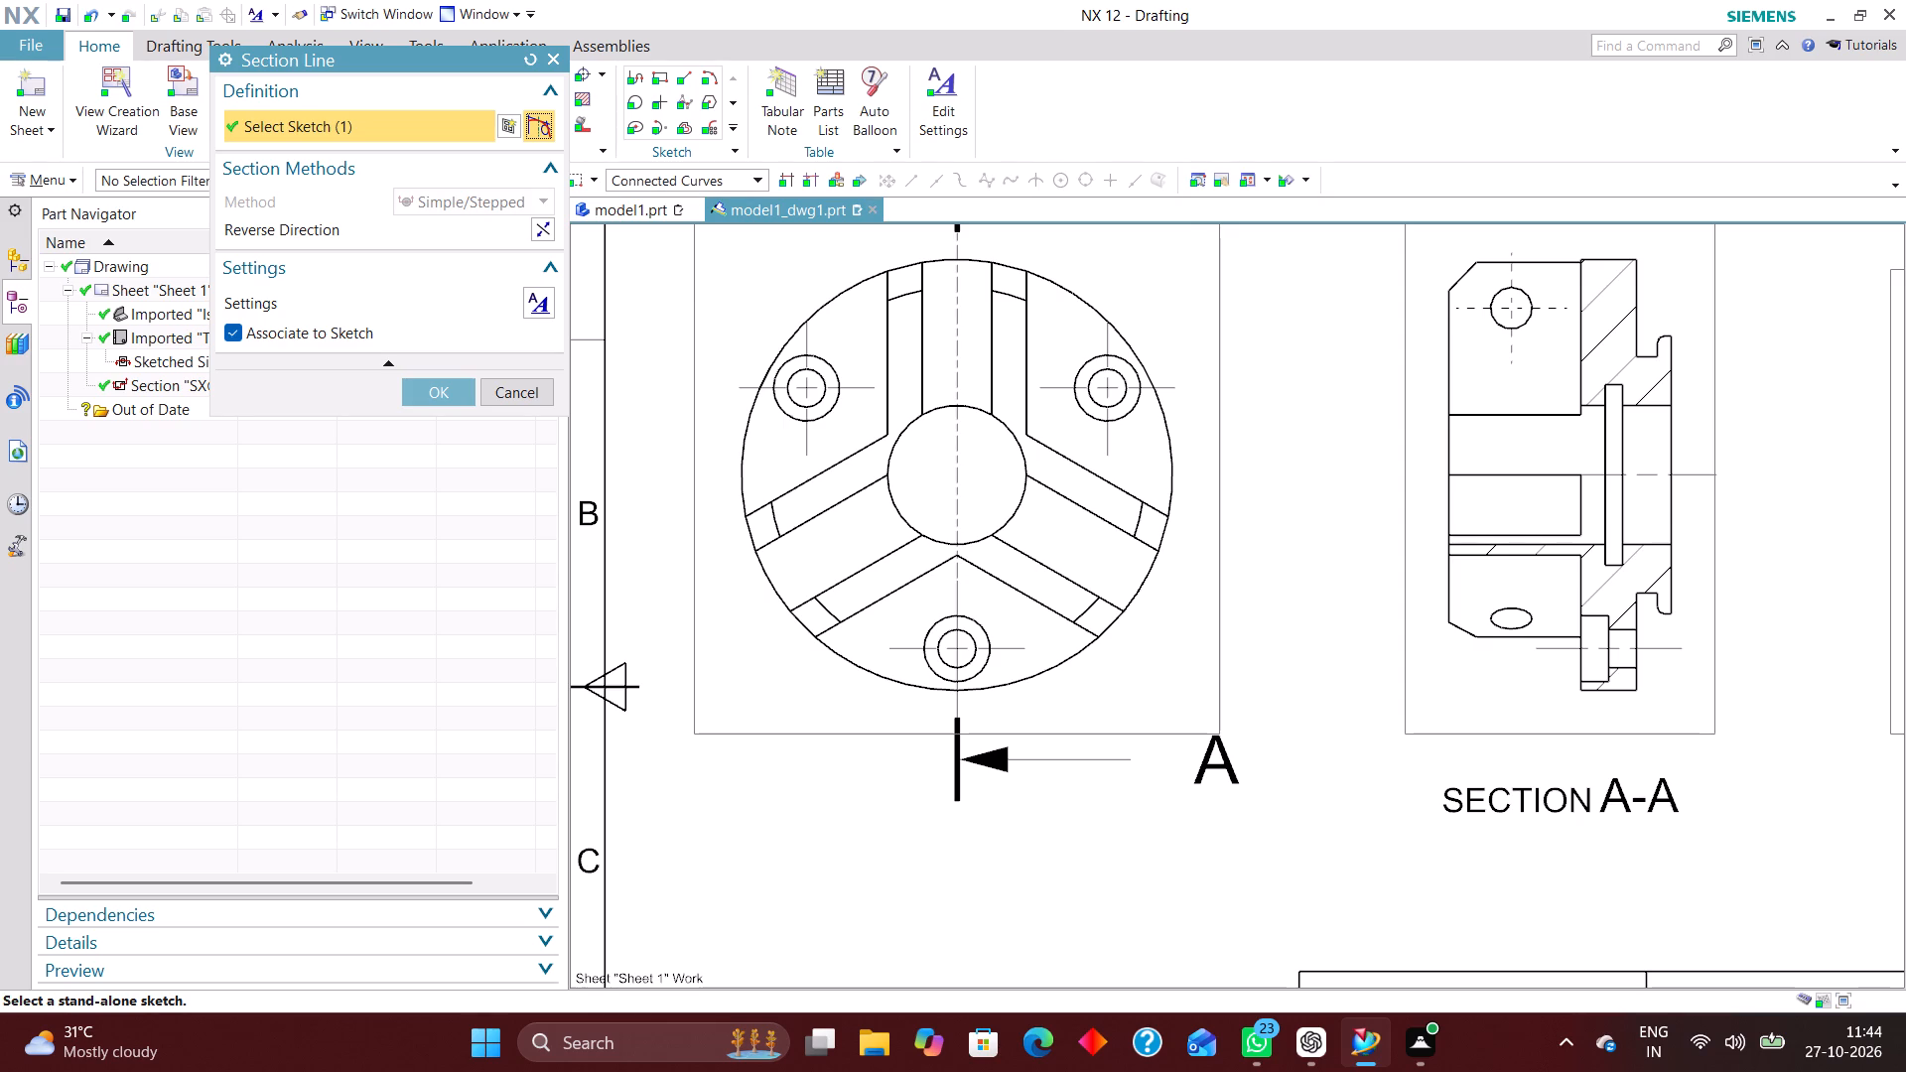
{"action": "left_click", "coordinate": [511, 122]}
{"action": "scroll", "coordinate": [952, 436], "scroll_direction": "up", "scroll_amount": 4}
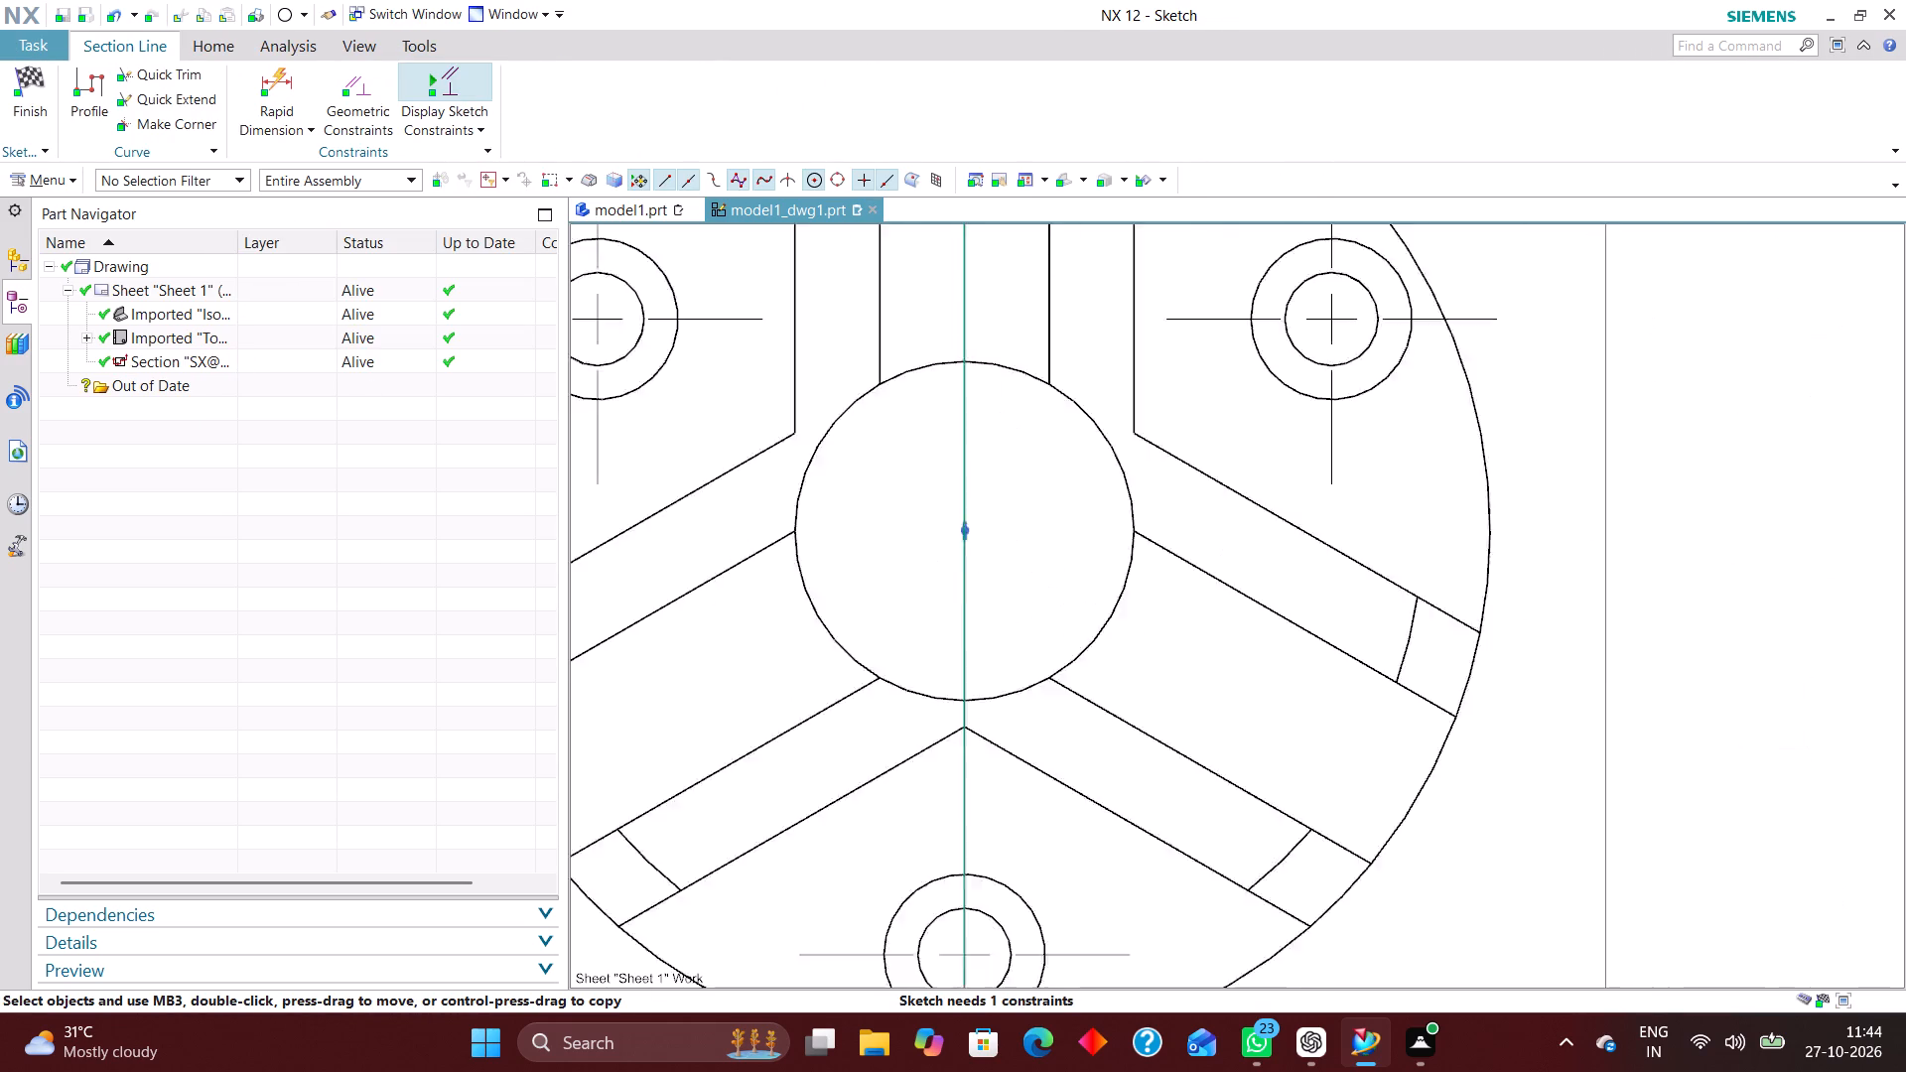
{"action": "scroll", "coordinate": [953, 438], "scroll_direction": "up", "scroll_amount": 2}
{"action": "scroll", "coordinate": [952, 510], "scroll_direction": "down", "scroll_amount": 6}
{"action": "scroll", "coordinate": [949, 603], "scroll_direction": "down", "scroll_amount": 1}
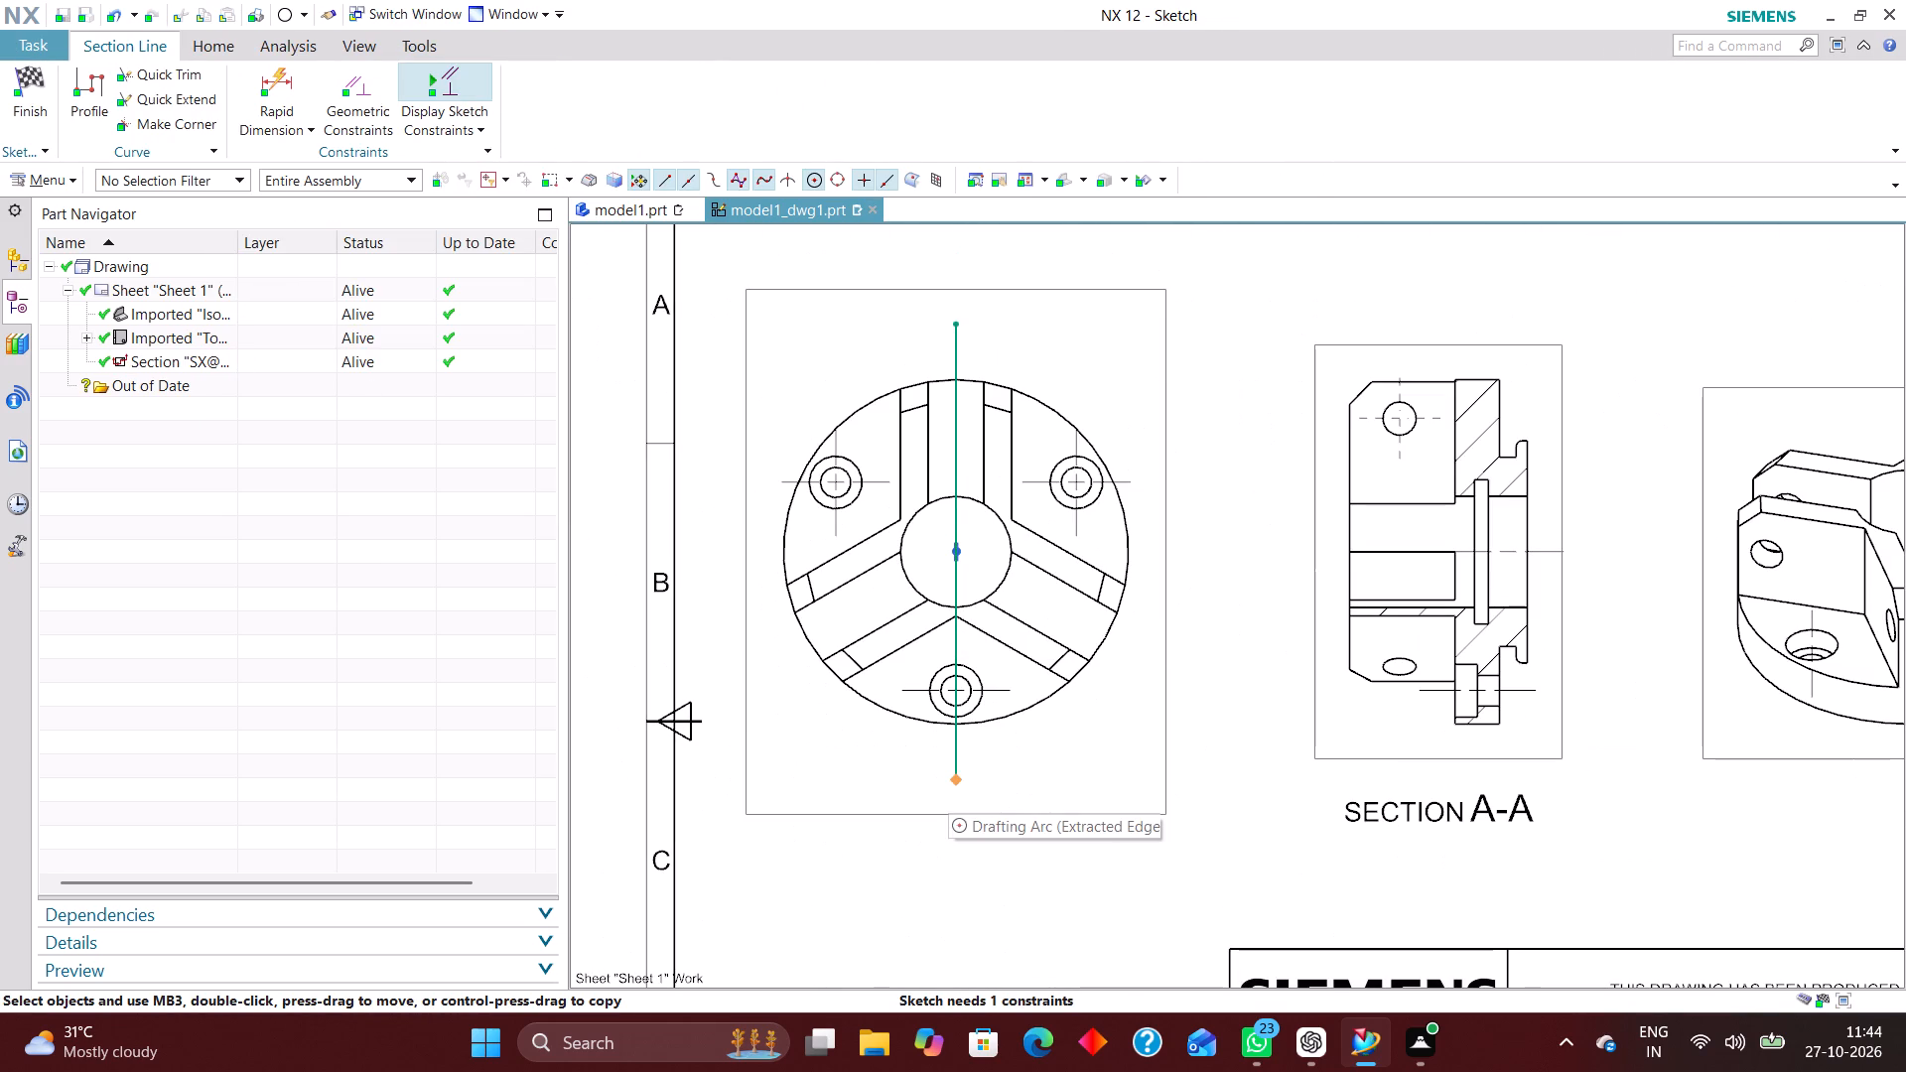
{"action": "left_click_drag", "start_coordinate": [956, 778], "coordinate": [957, 812]}
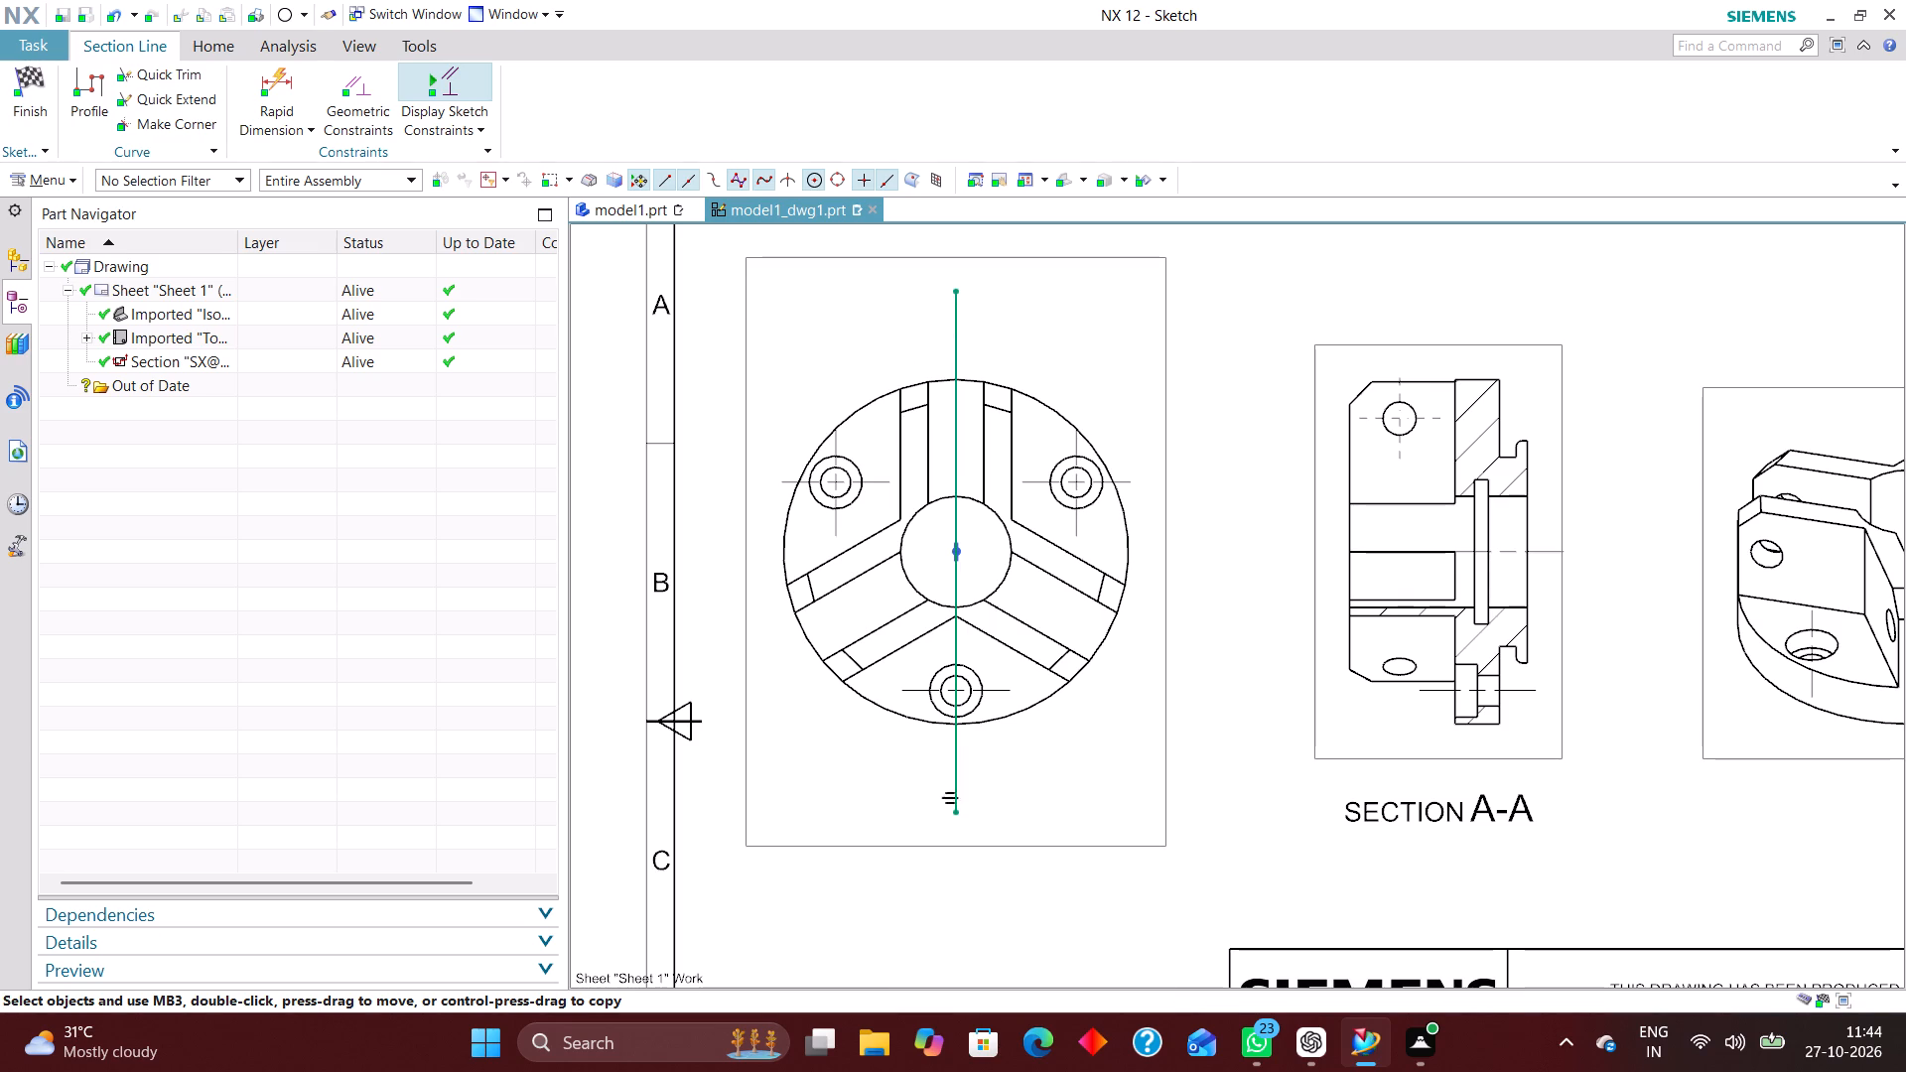
{"action": "left_click_drag", "start_coordinate": [957, 812], "coordinate": [957, 814]}
{"action": "left_click", "coordinate": [25, 71]}
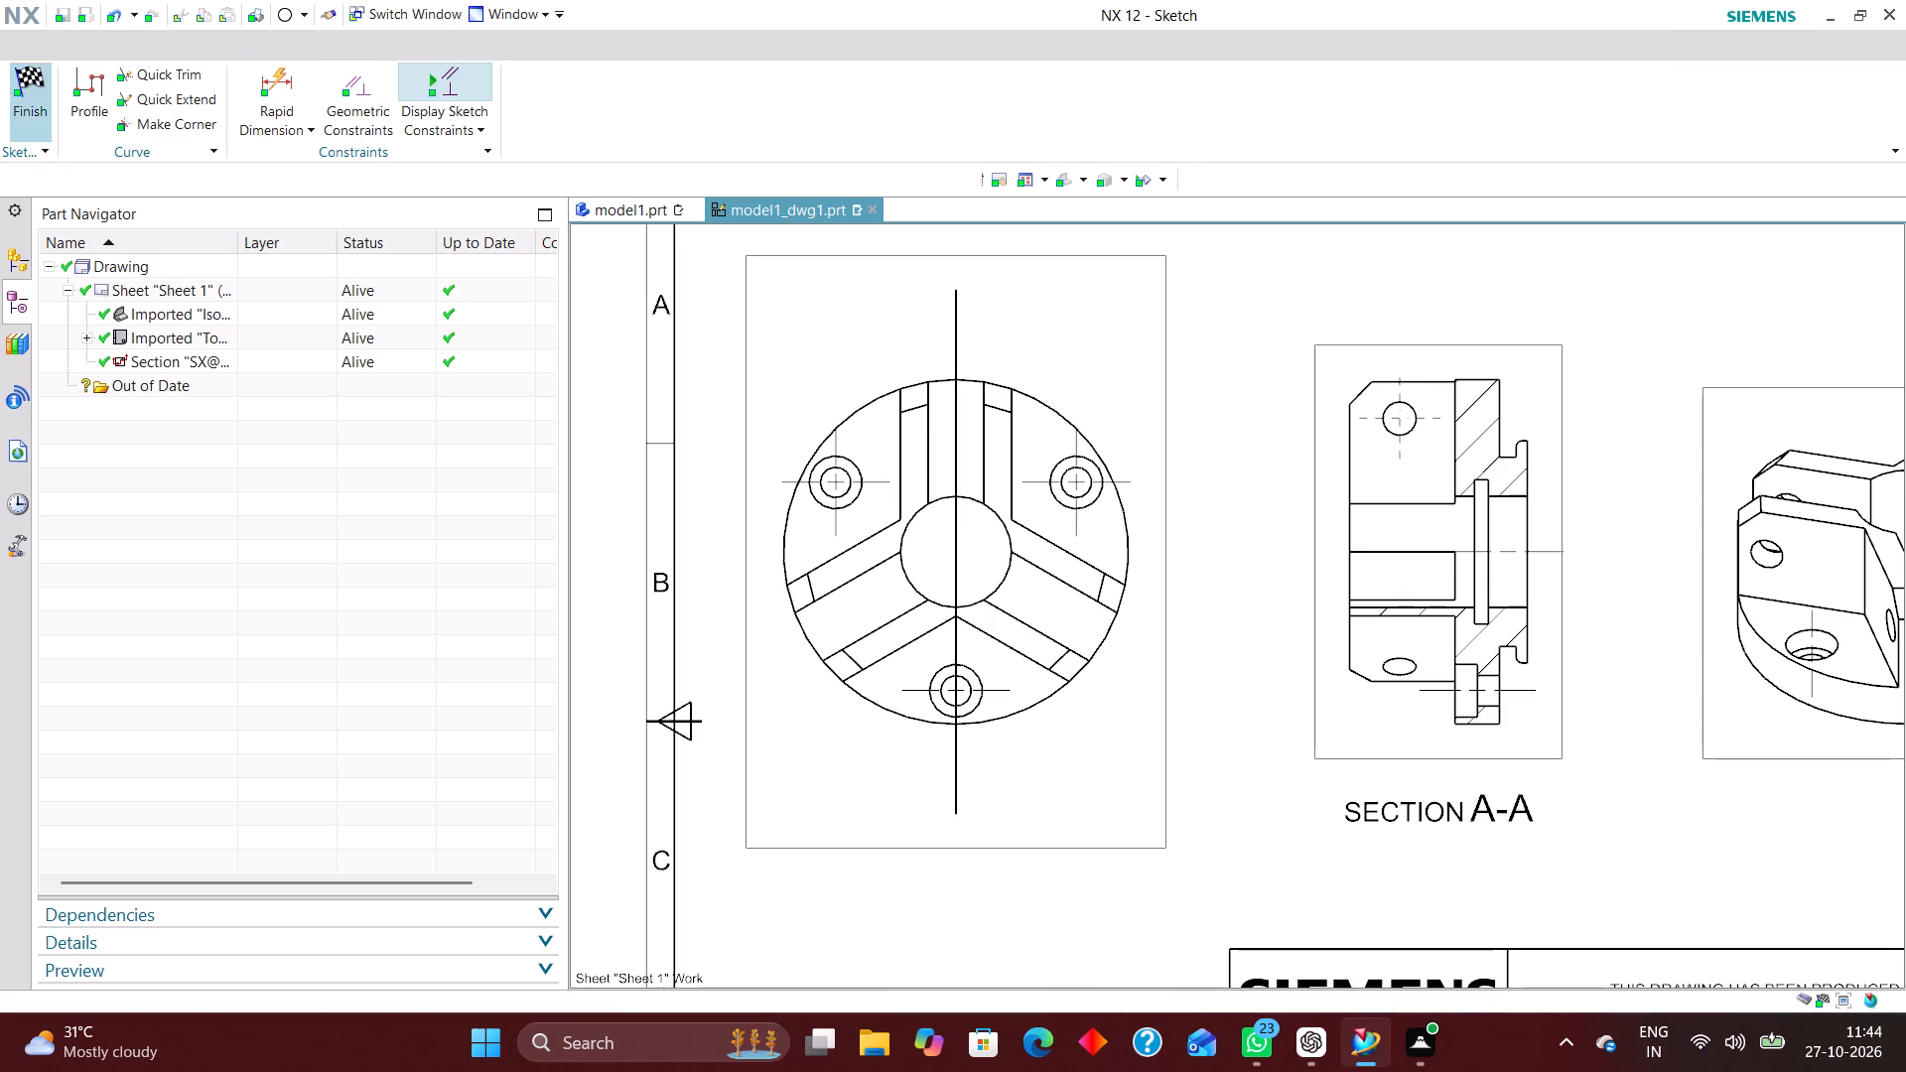
{"action": "left_click", "coordinate": [434, 390]}
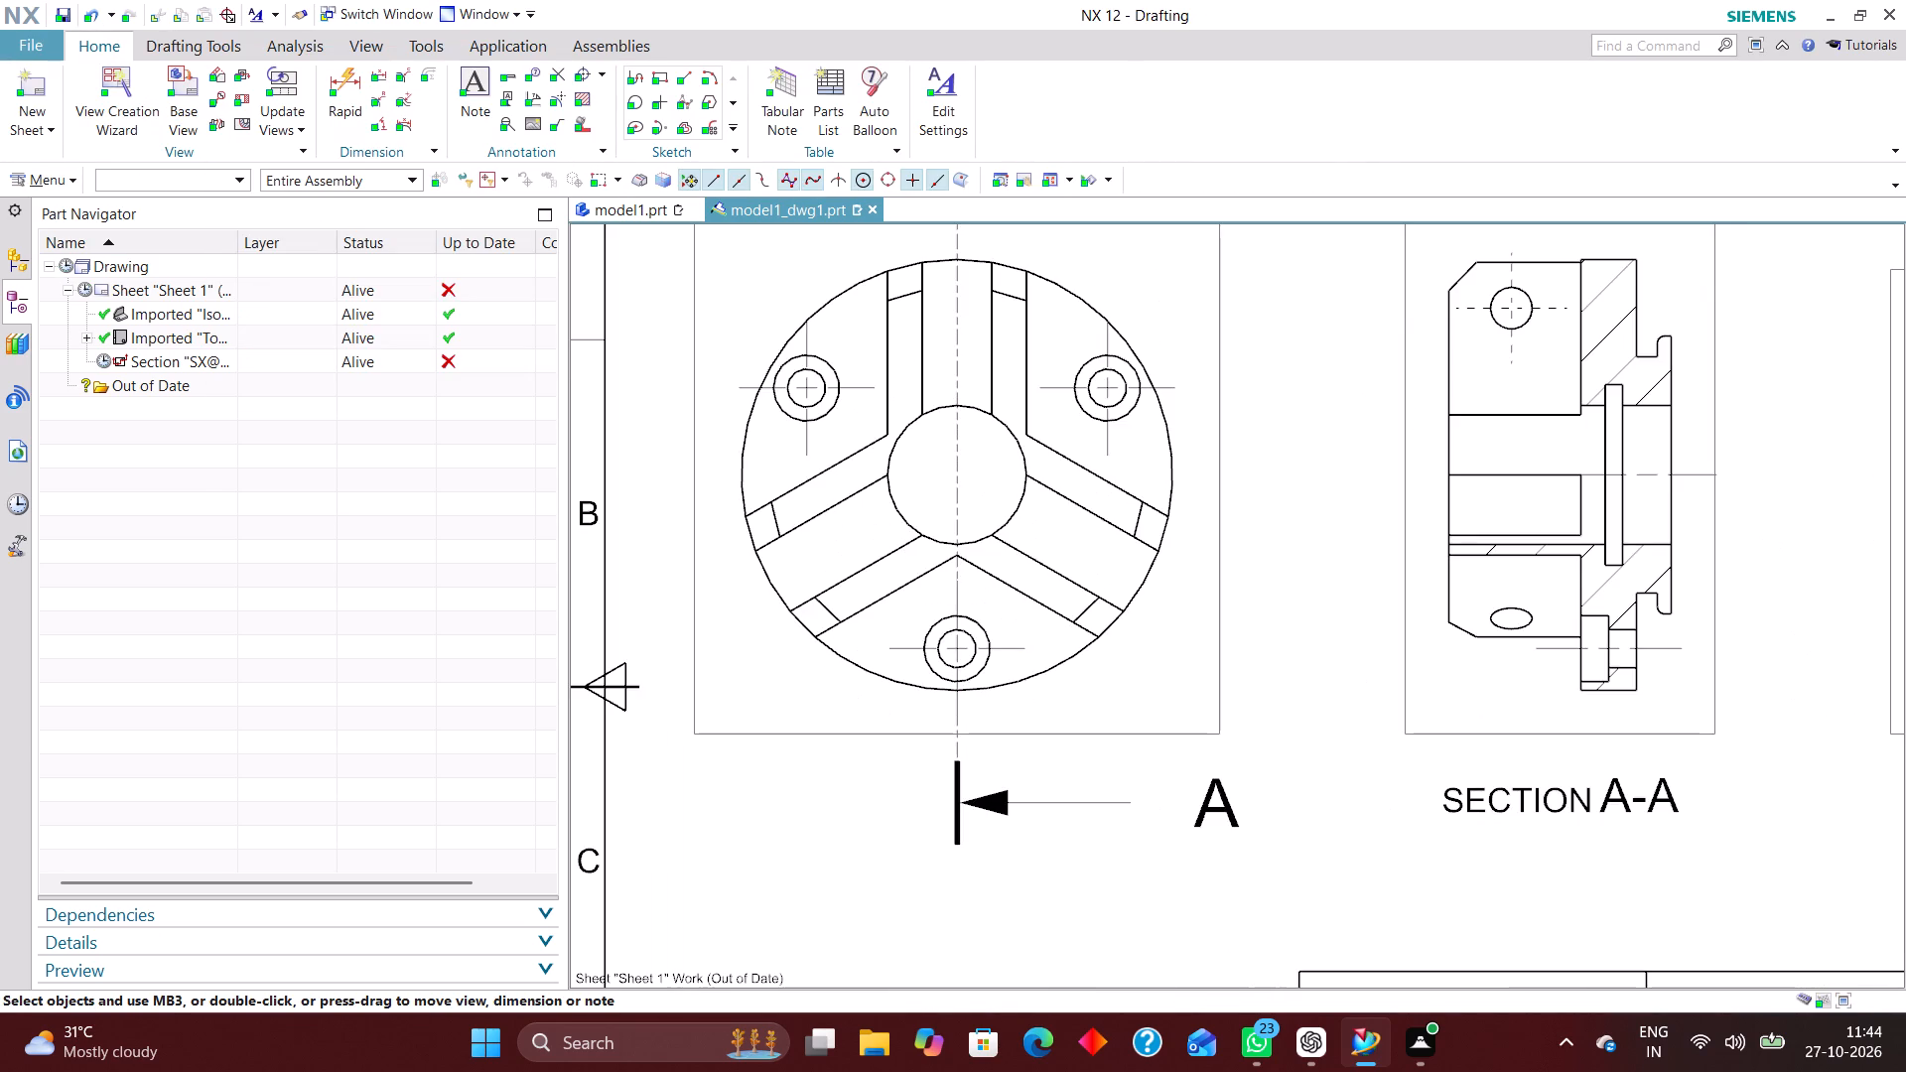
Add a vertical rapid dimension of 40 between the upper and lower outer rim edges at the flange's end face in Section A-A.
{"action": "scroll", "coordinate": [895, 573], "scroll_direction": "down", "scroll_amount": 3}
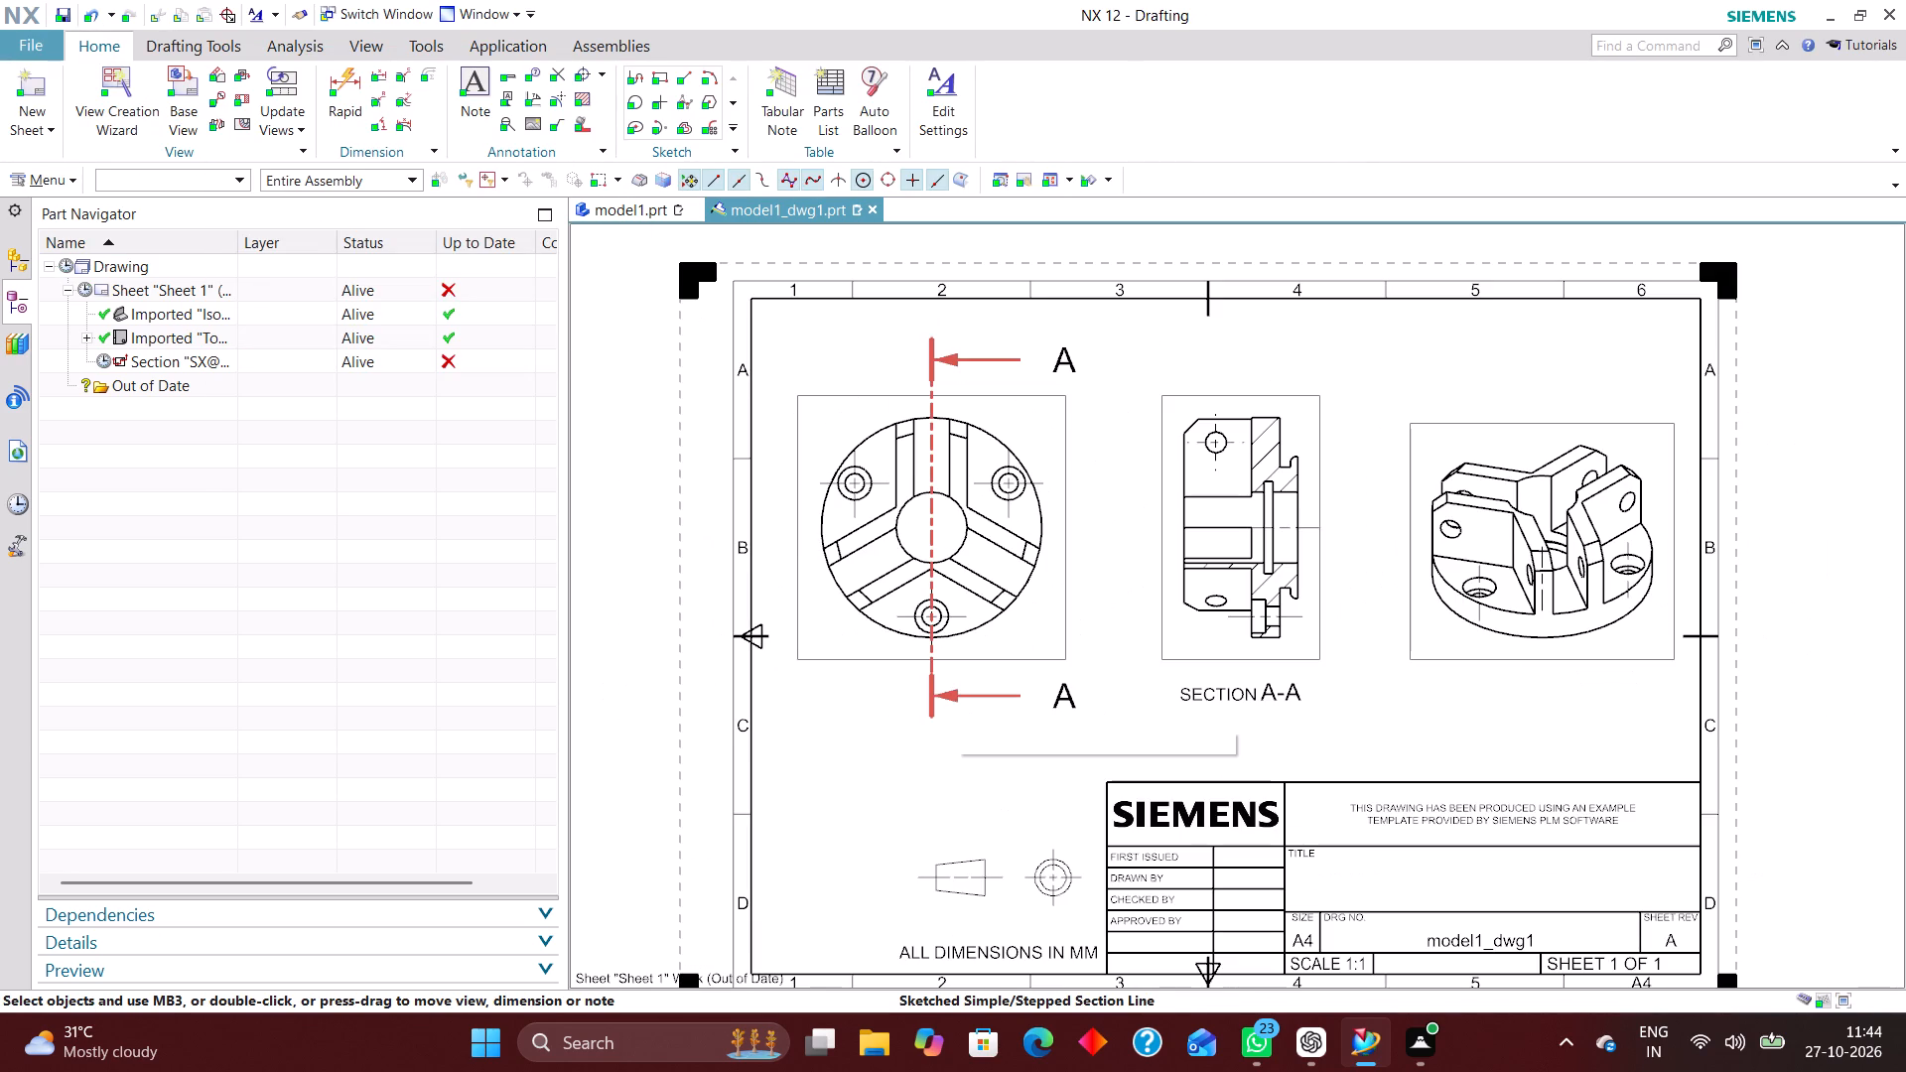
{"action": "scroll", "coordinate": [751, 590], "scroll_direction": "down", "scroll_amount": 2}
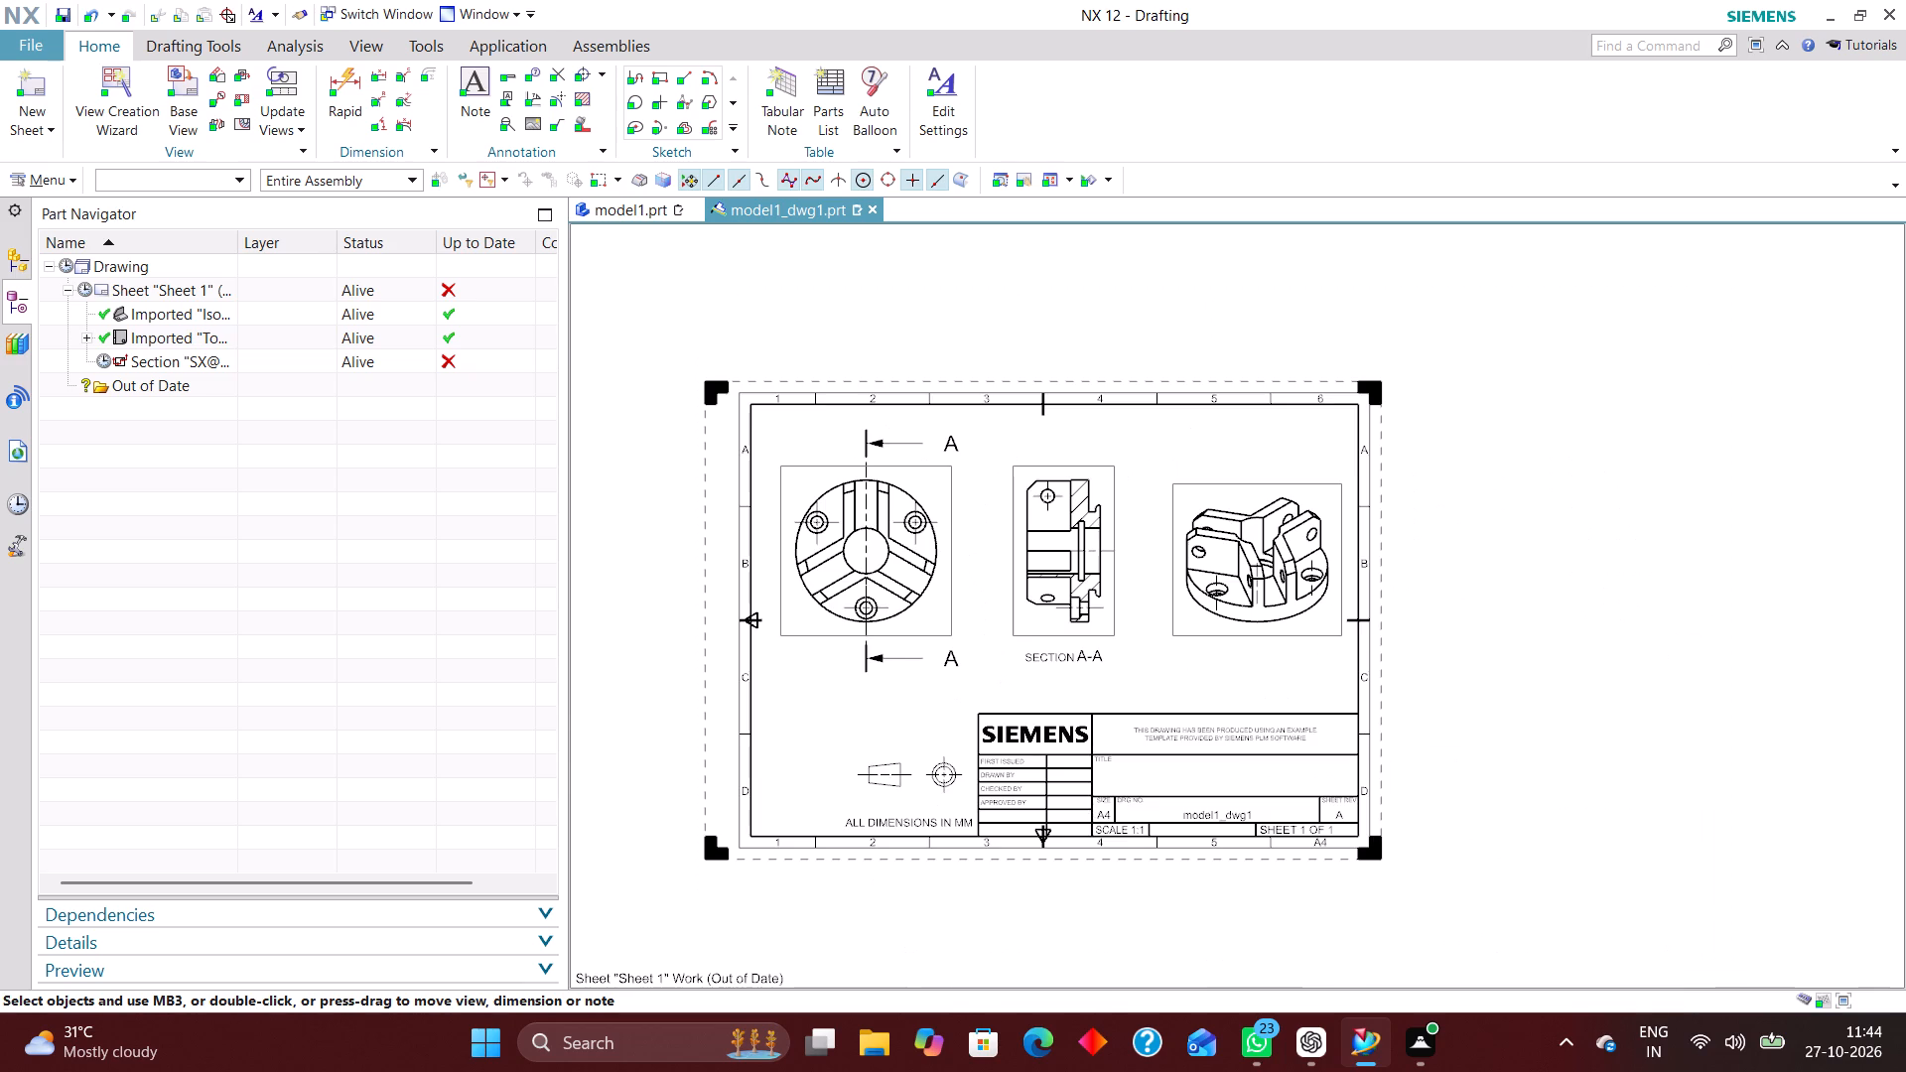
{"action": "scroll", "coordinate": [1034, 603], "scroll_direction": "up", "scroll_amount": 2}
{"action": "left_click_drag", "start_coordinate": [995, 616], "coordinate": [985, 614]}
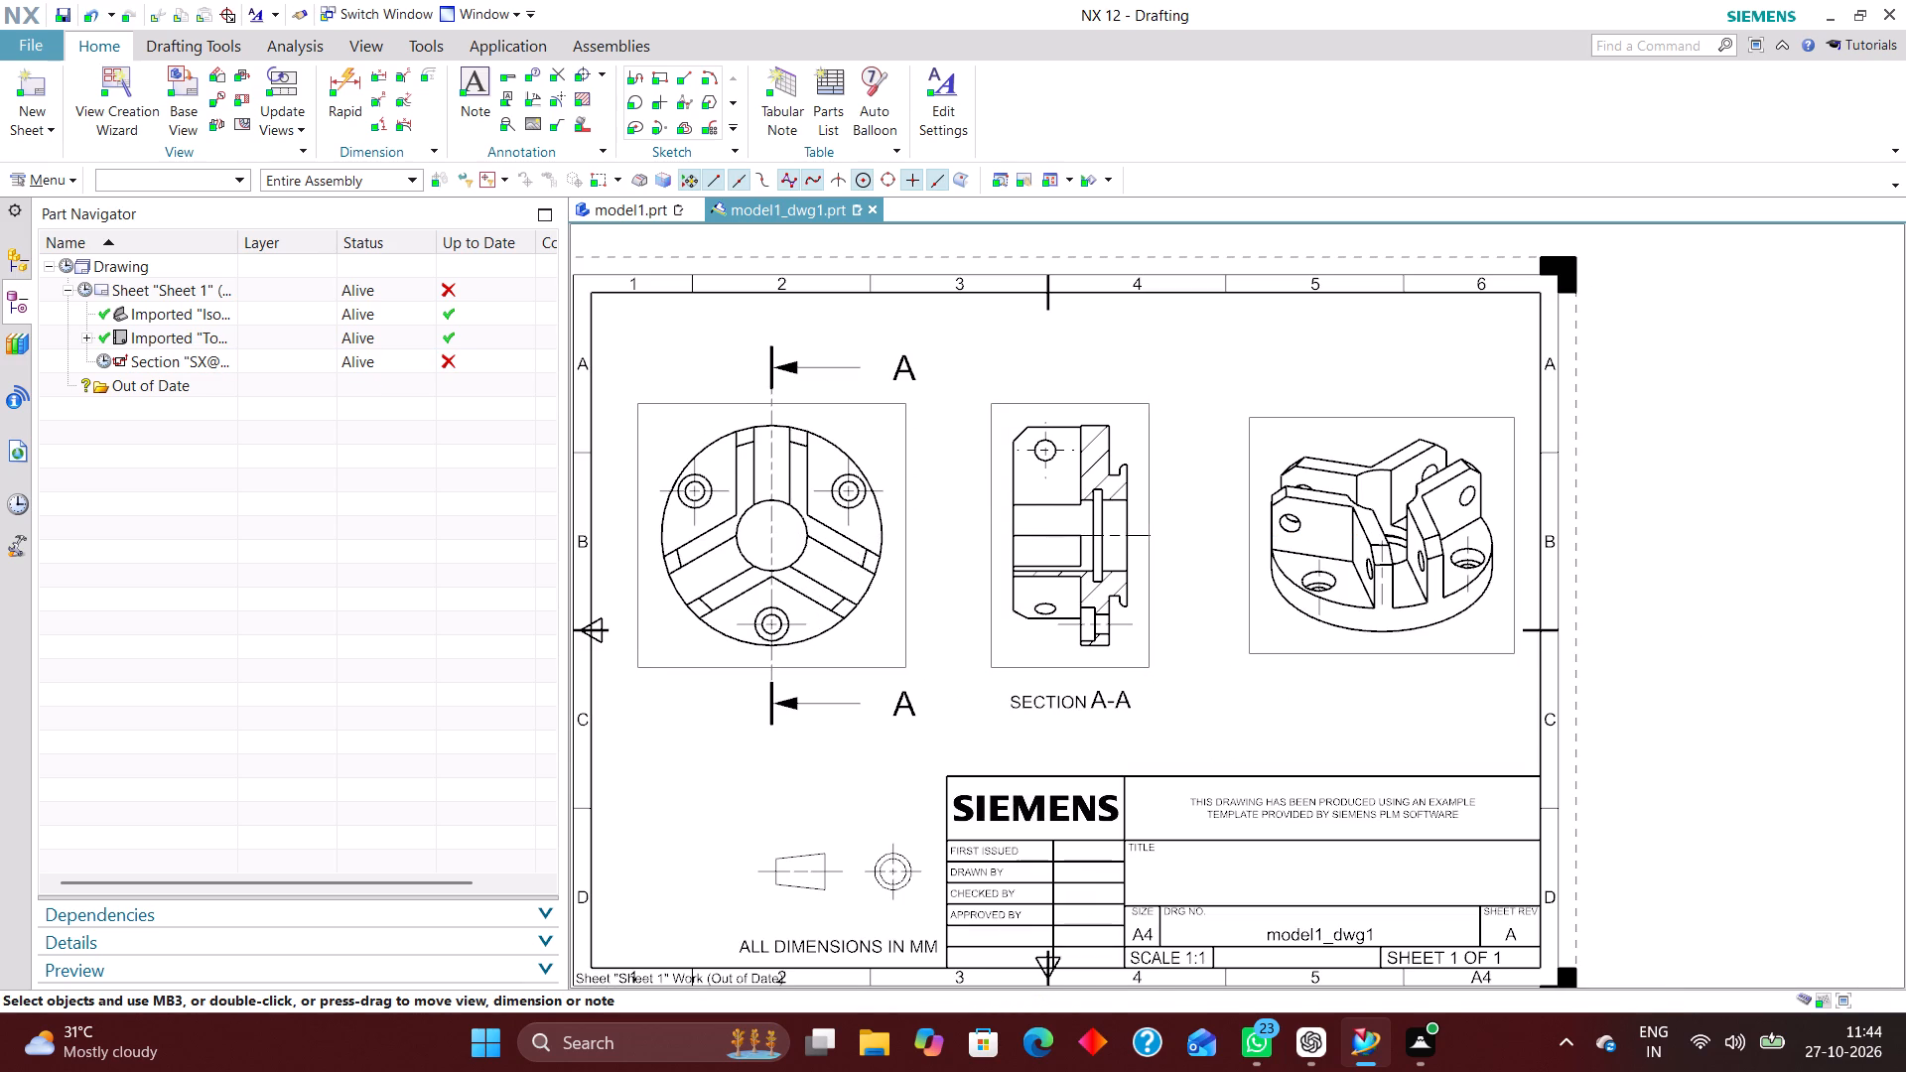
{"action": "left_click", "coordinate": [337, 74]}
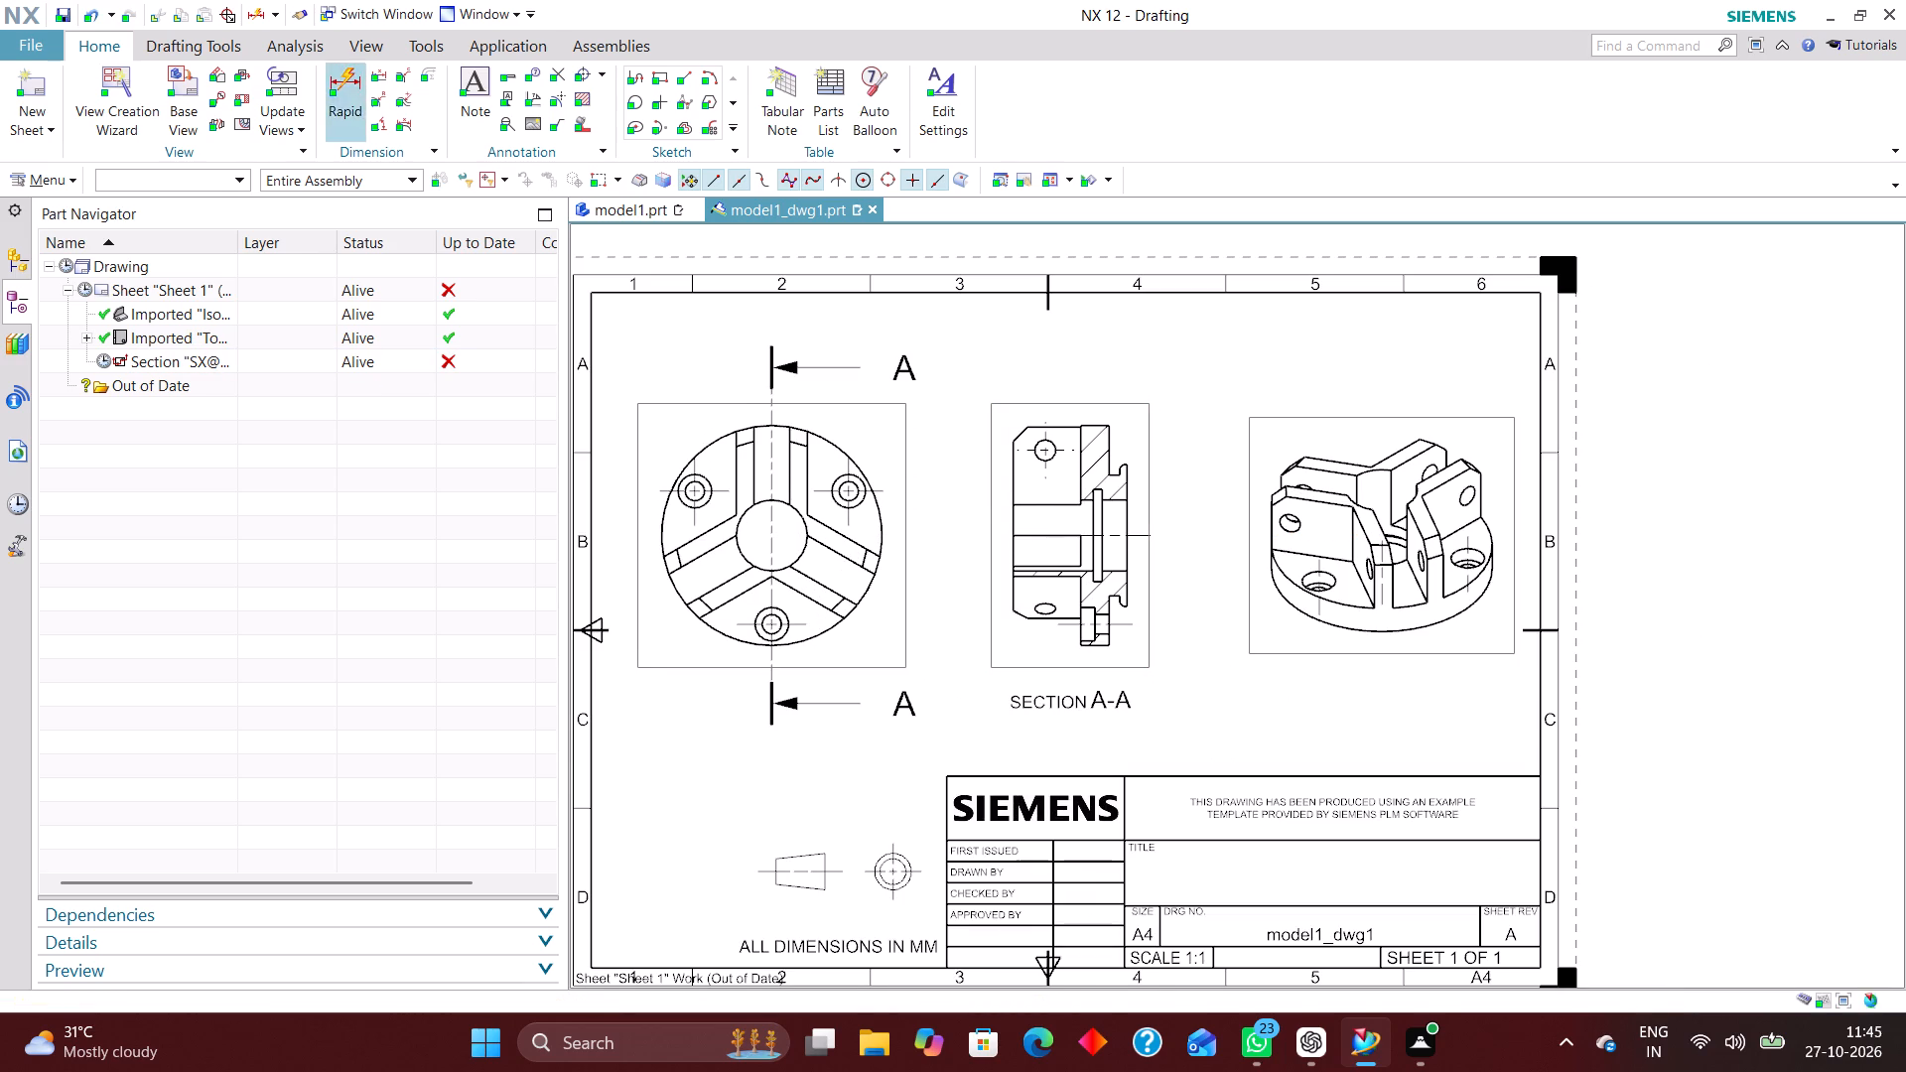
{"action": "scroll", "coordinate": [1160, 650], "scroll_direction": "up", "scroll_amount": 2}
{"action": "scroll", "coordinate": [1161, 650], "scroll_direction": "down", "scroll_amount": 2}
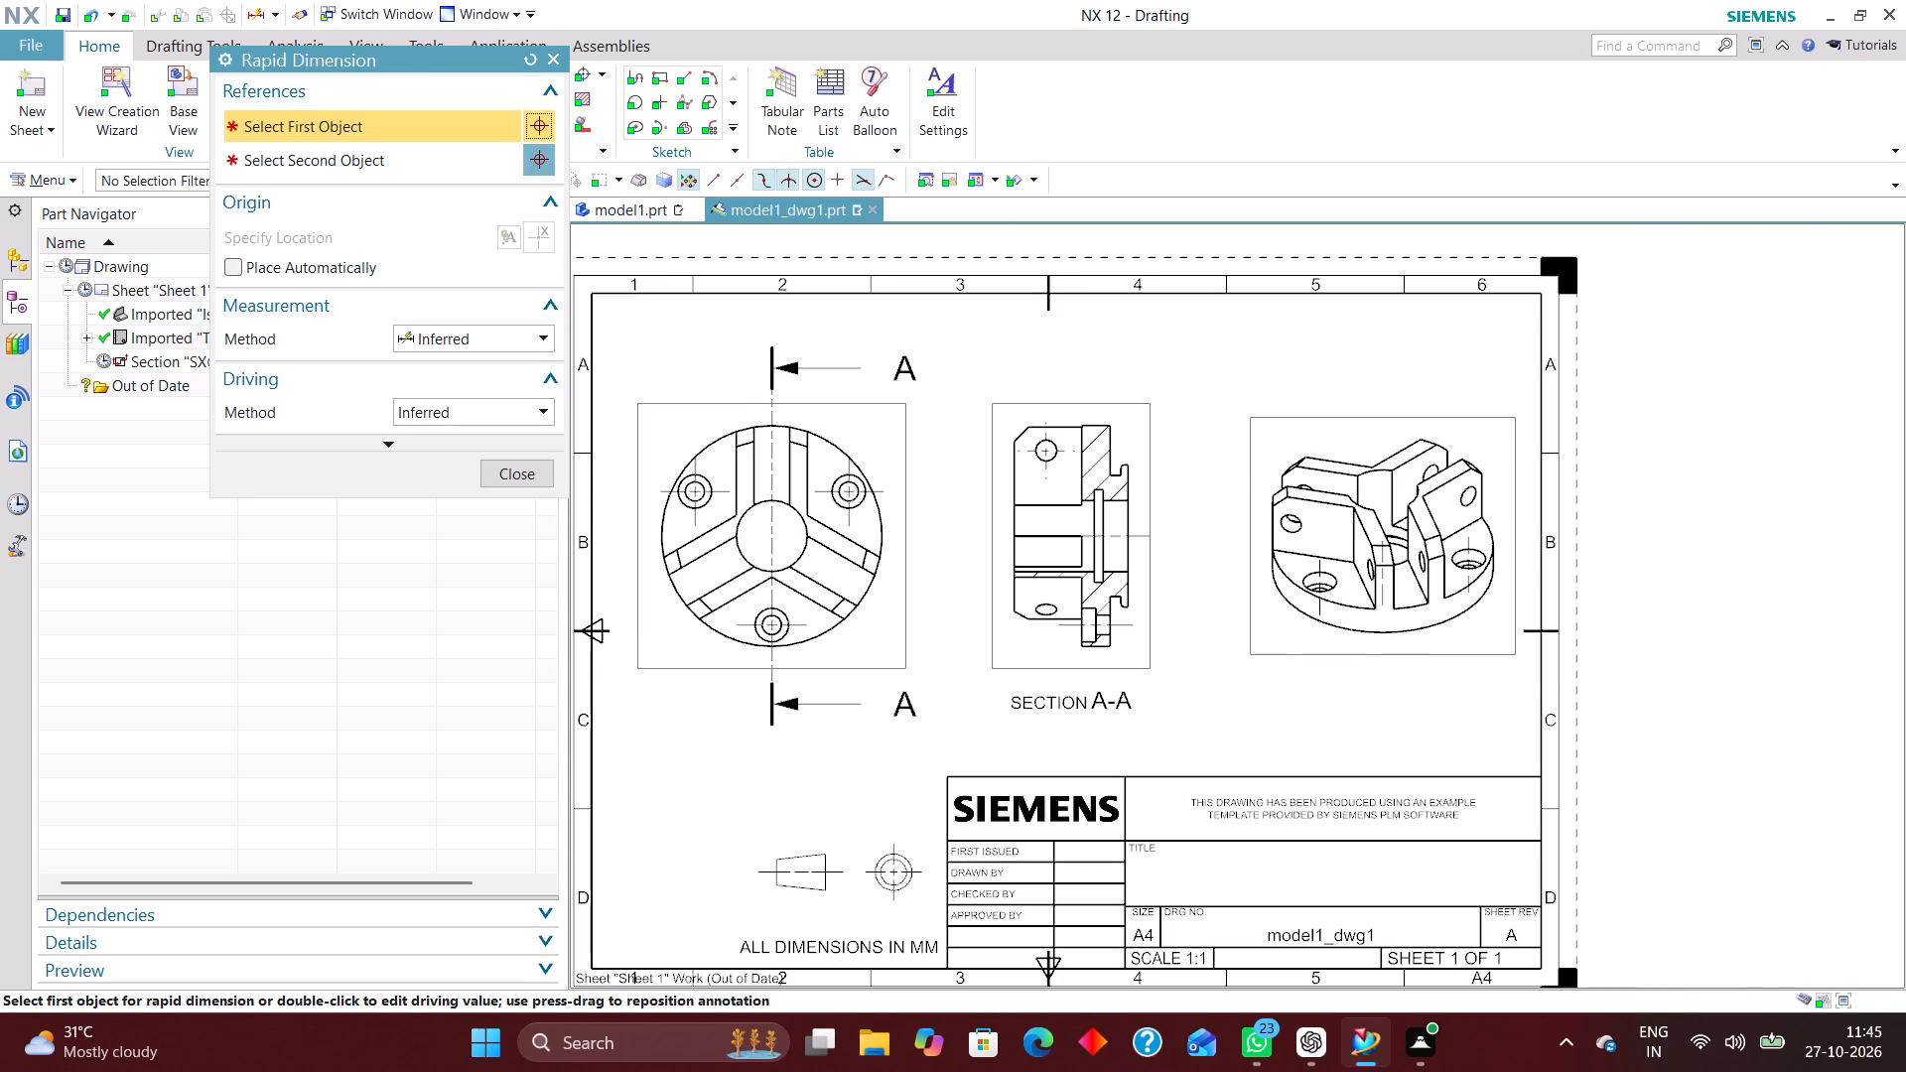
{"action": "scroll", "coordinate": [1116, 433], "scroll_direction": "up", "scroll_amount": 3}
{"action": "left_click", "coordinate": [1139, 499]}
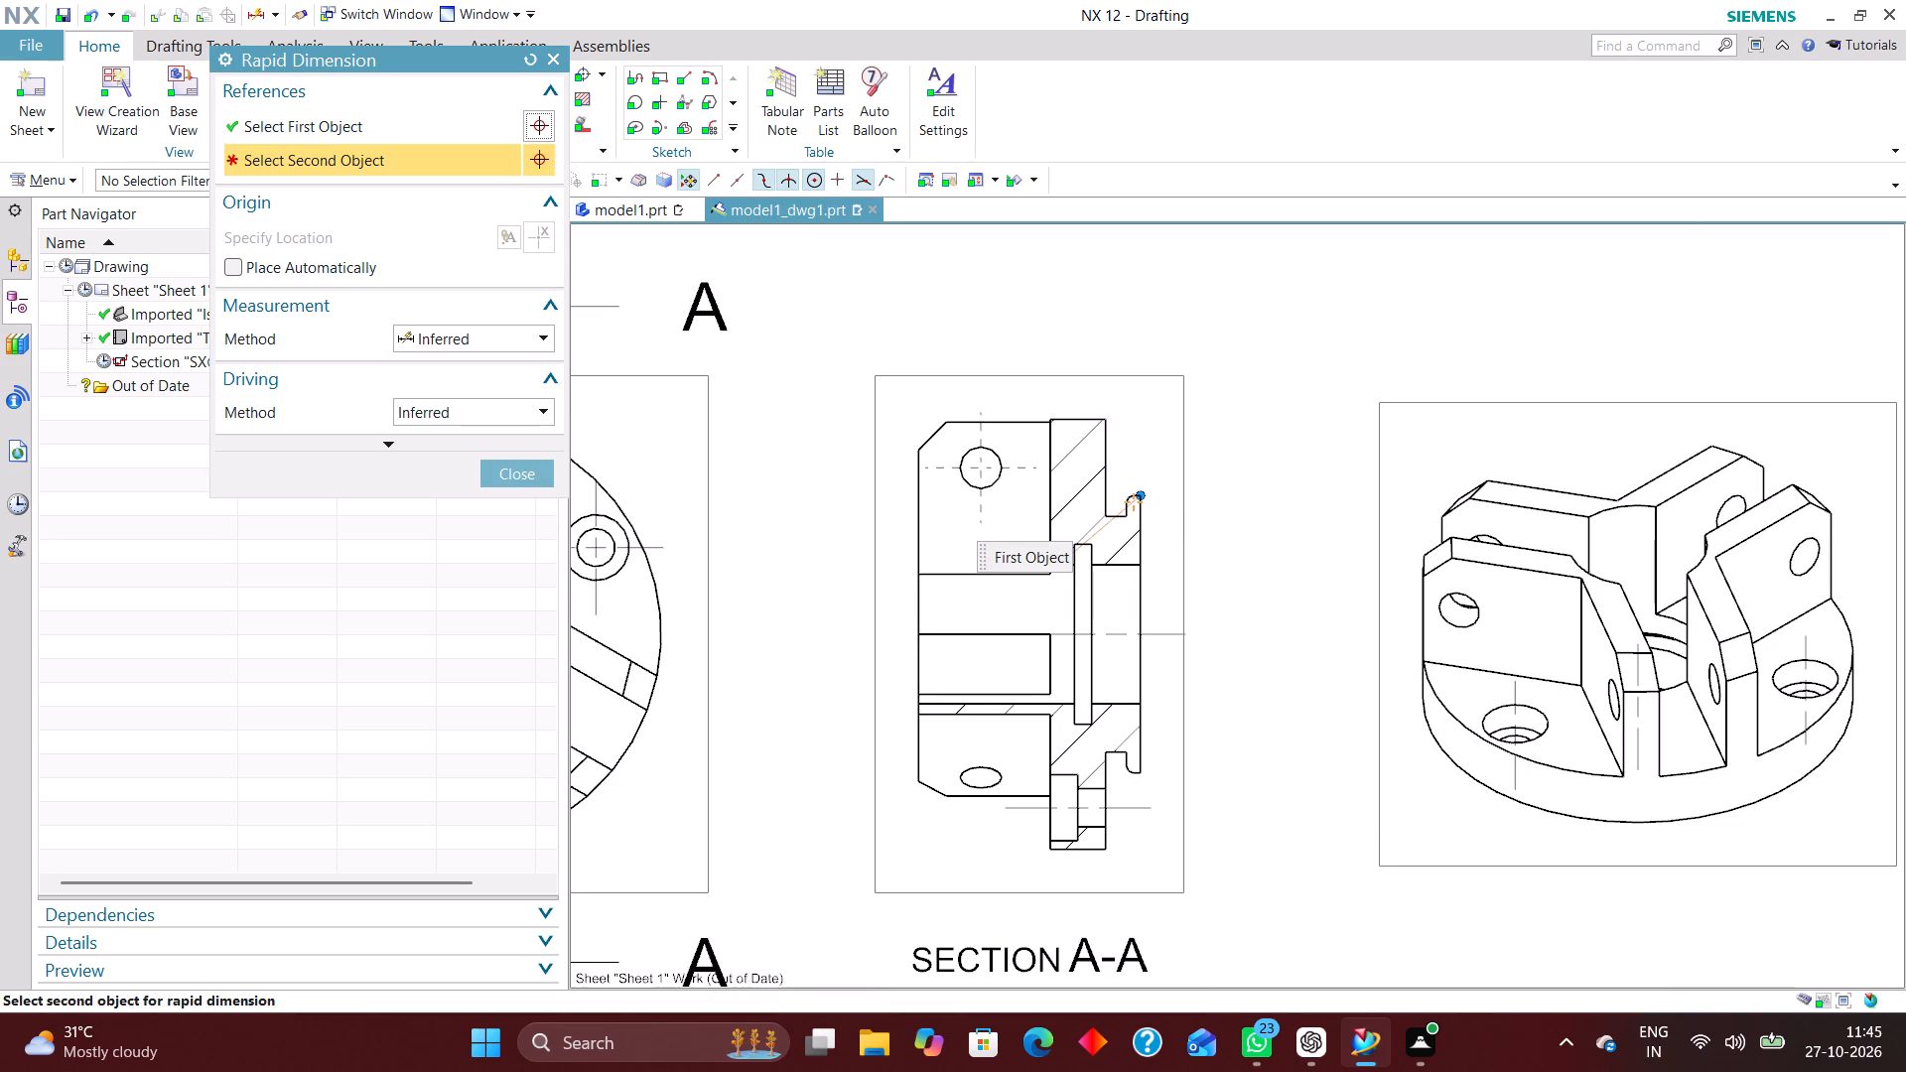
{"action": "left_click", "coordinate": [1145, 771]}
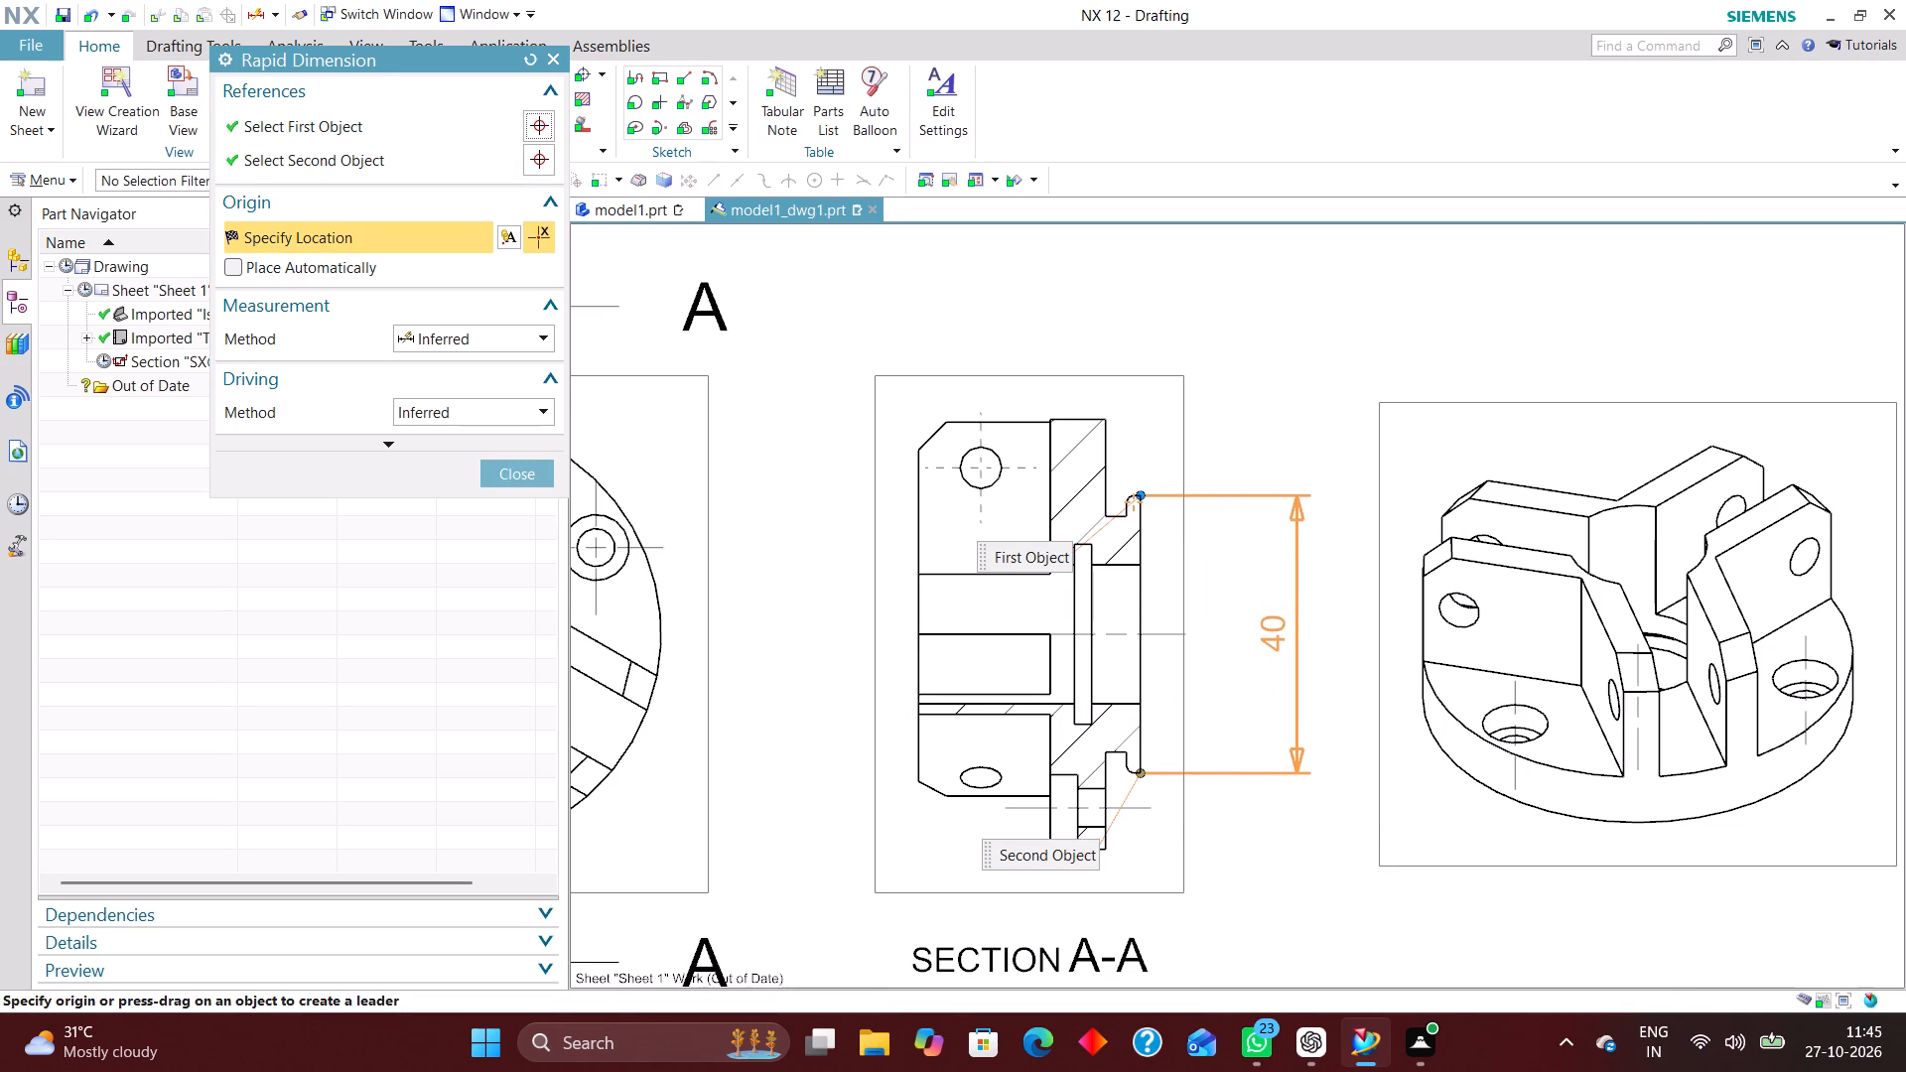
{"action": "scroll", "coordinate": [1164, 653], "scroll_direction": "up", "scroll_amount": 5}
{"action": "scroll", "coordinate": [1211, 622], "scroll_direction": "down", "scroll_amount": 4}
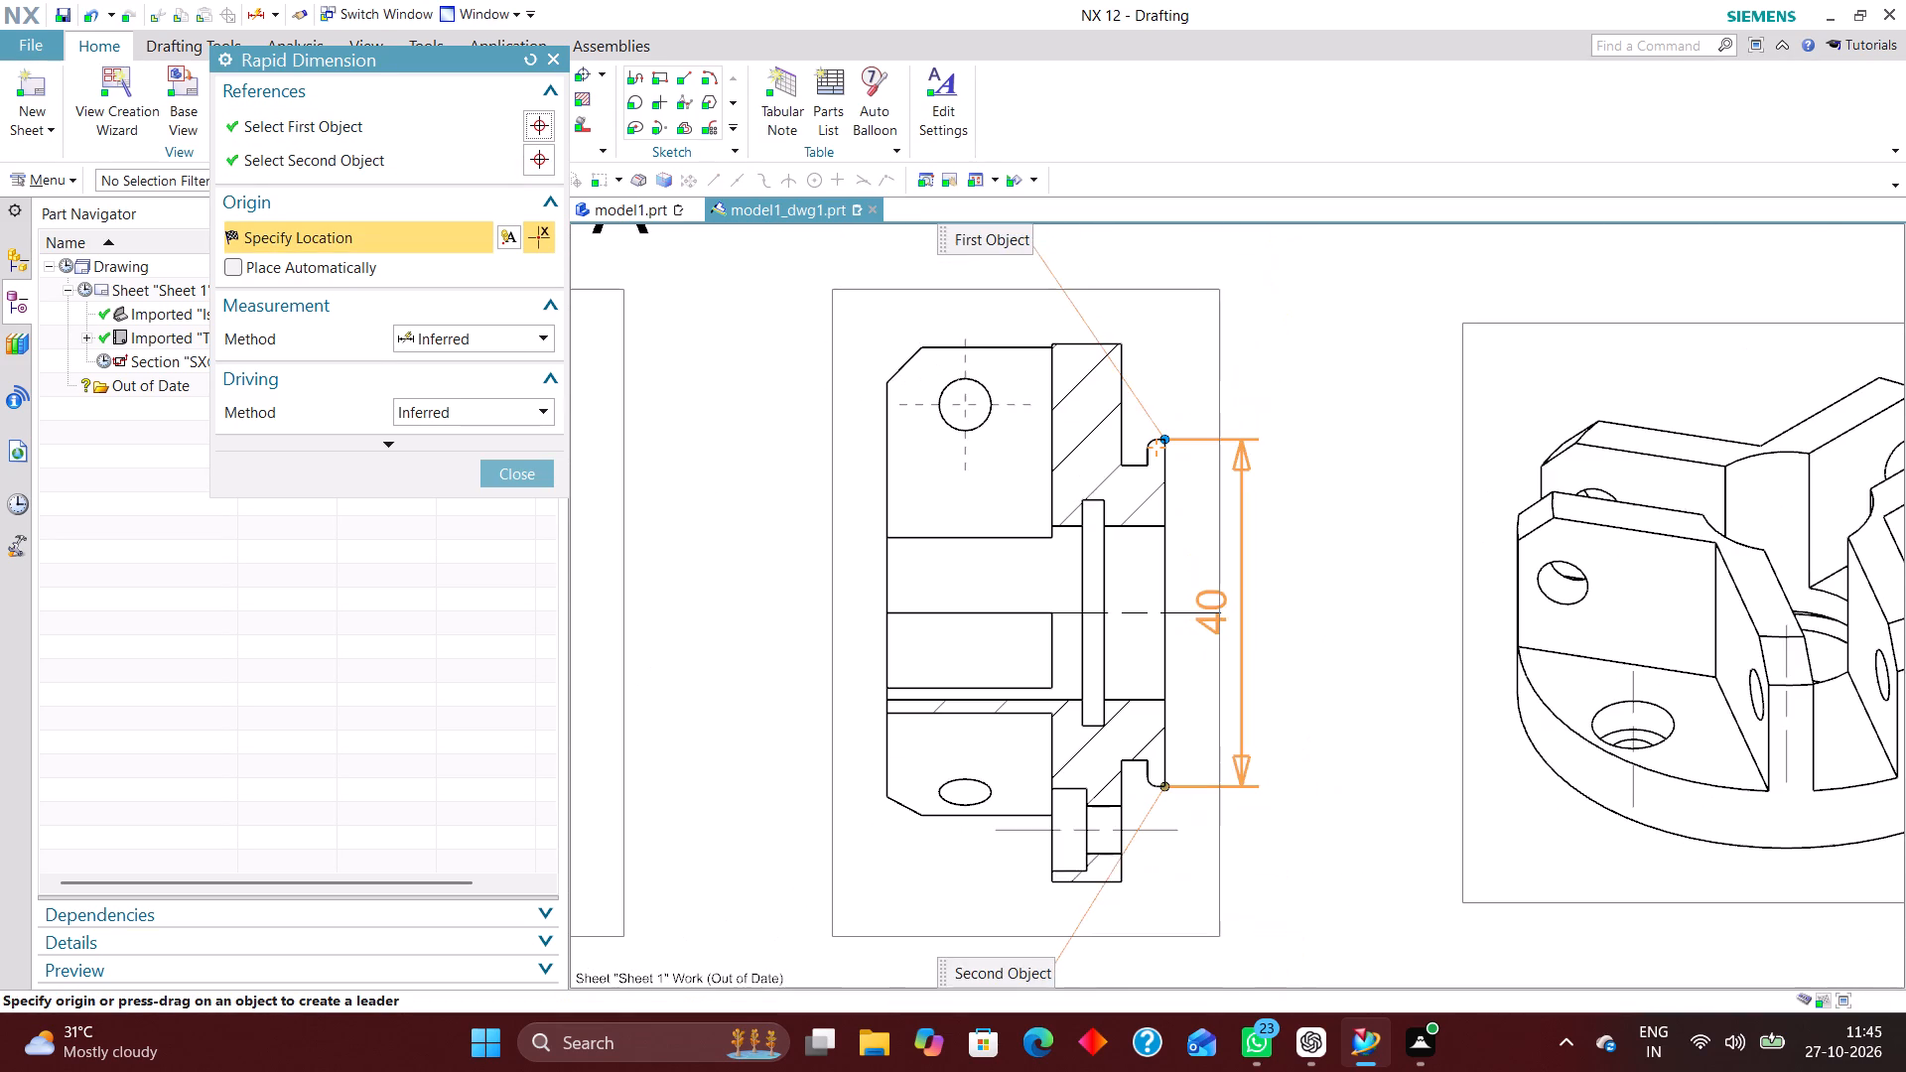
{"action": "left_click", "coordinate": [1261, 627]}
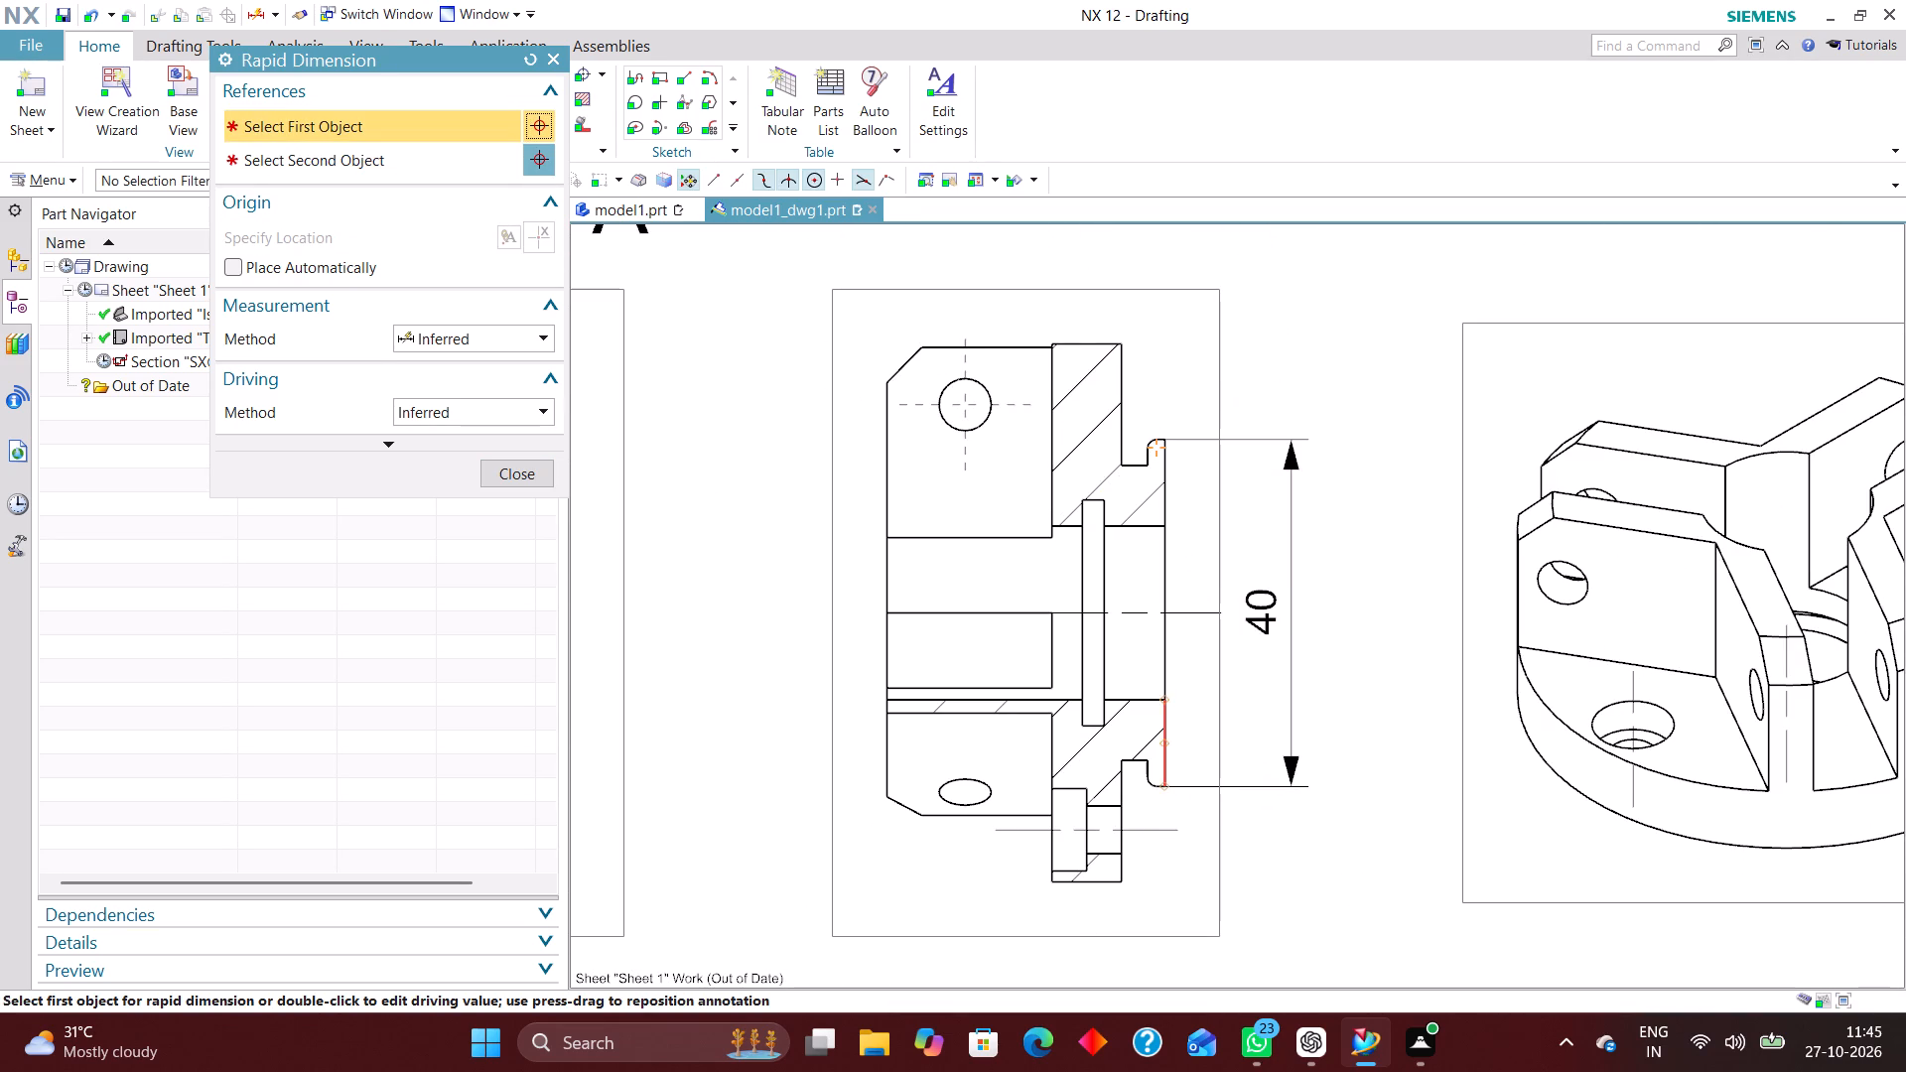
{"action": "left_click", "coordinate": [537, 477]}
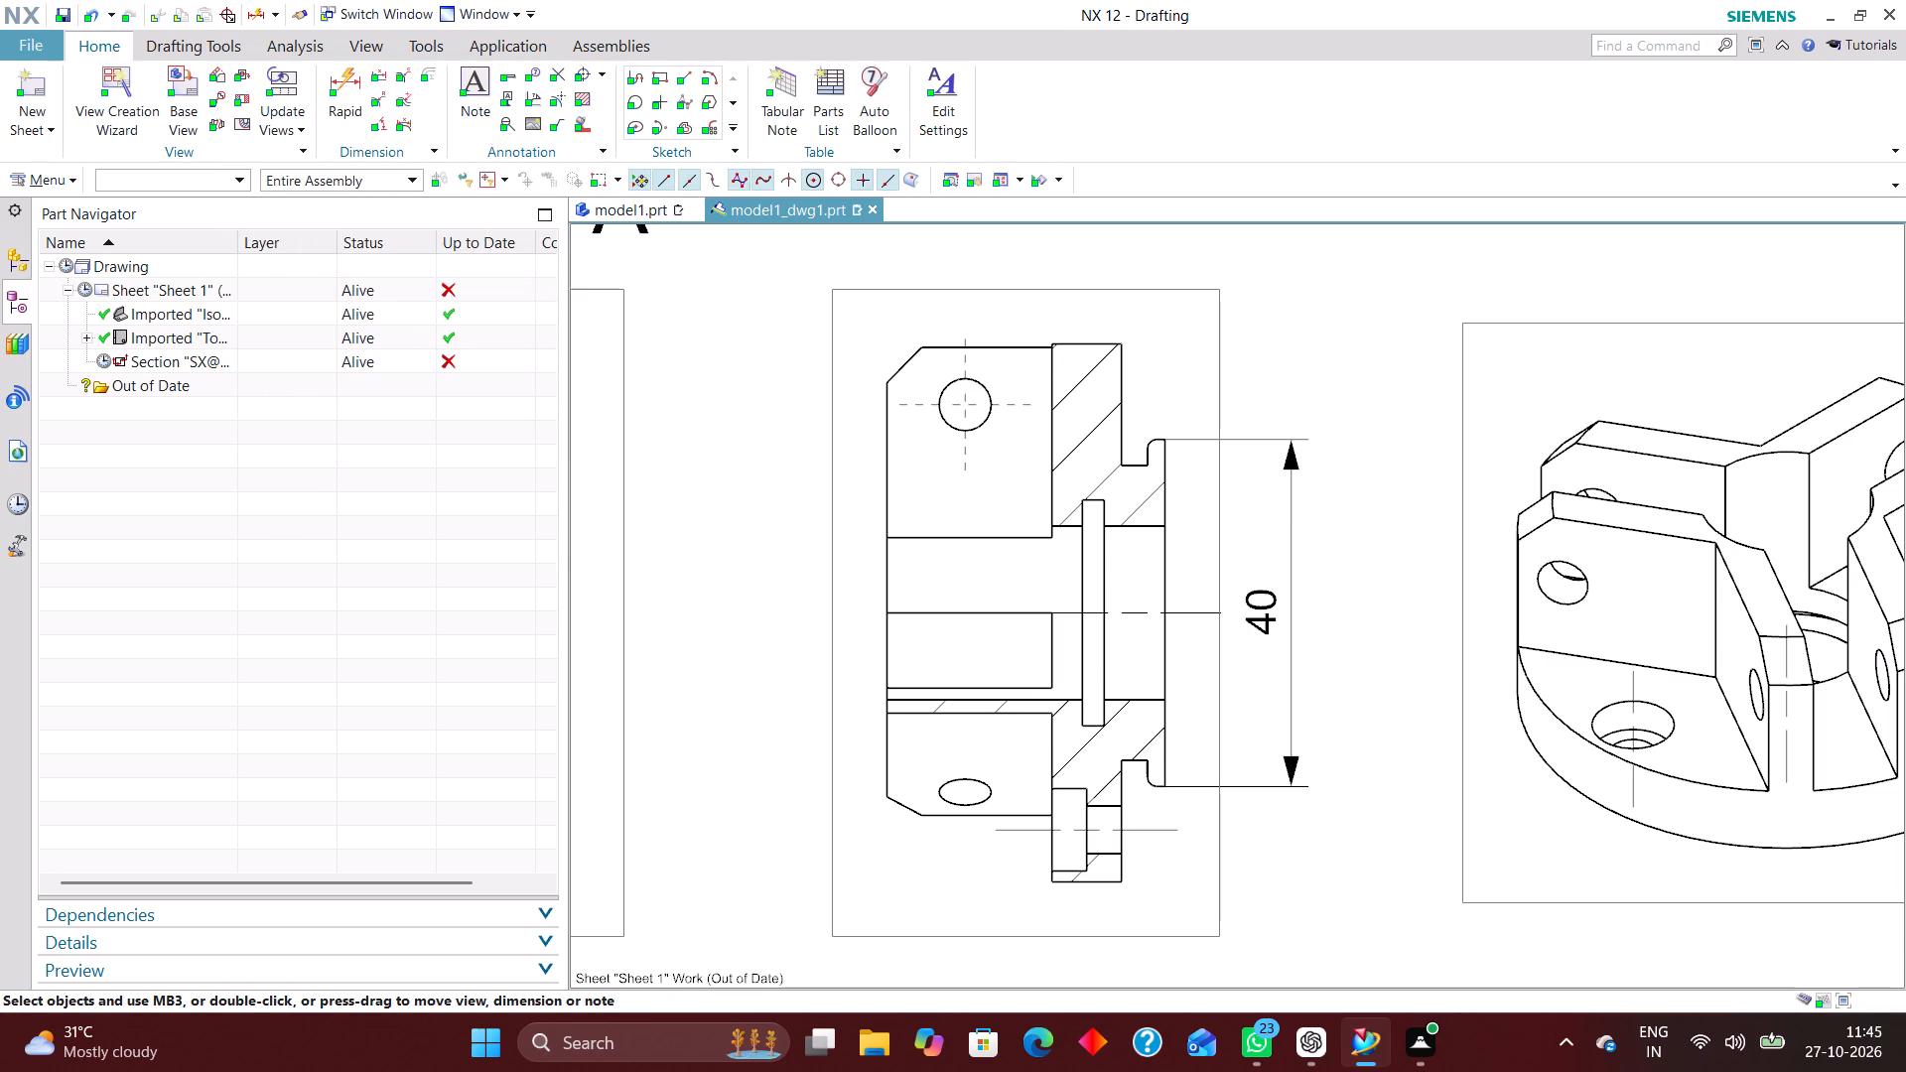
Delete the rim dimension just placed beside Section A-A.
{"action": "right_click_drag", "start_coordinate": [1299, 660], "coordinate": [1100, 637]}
Update the out-of-date drawing so Section A-A reflects the edited section line.
{"action": "scroll", "coordinate": [1422, 653], "scroll_direction": "down", "scroll_amount": 4}
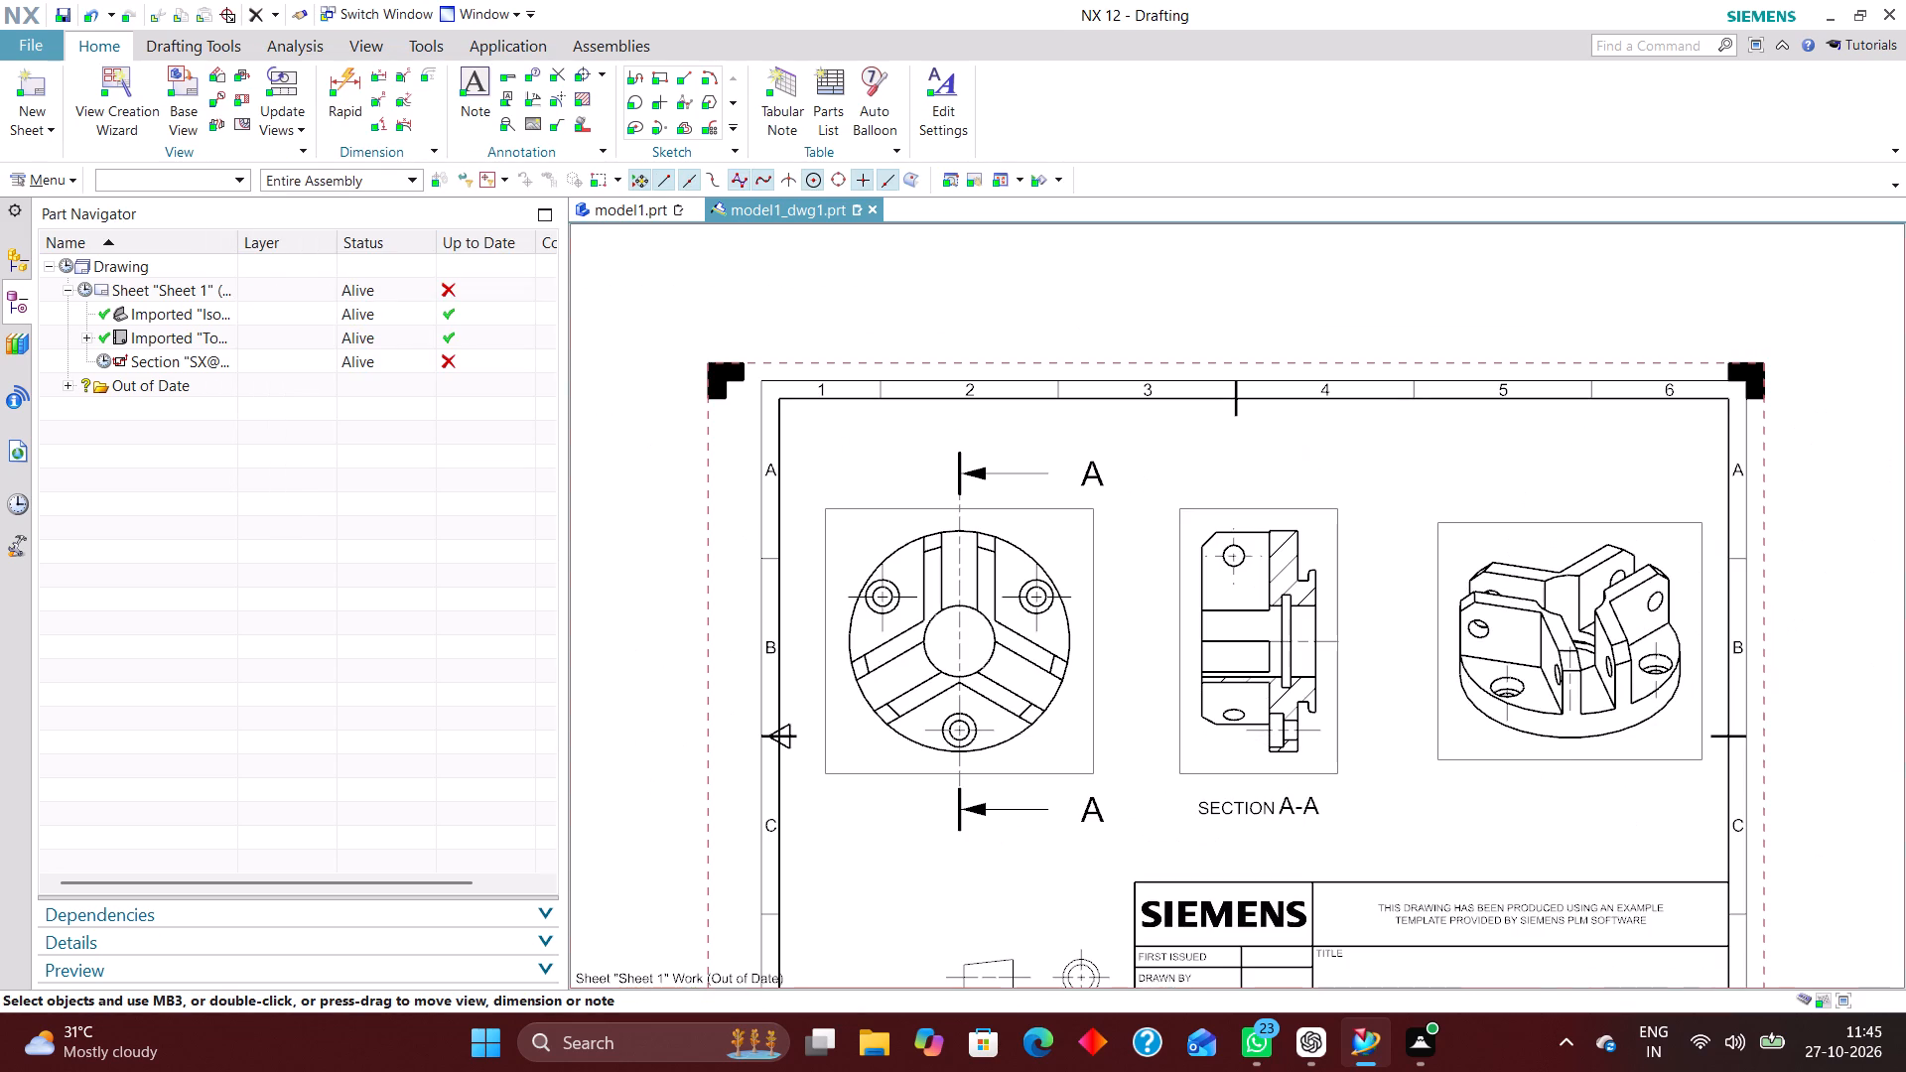
{"action": "left_click", "coordinate": [68, 258]}
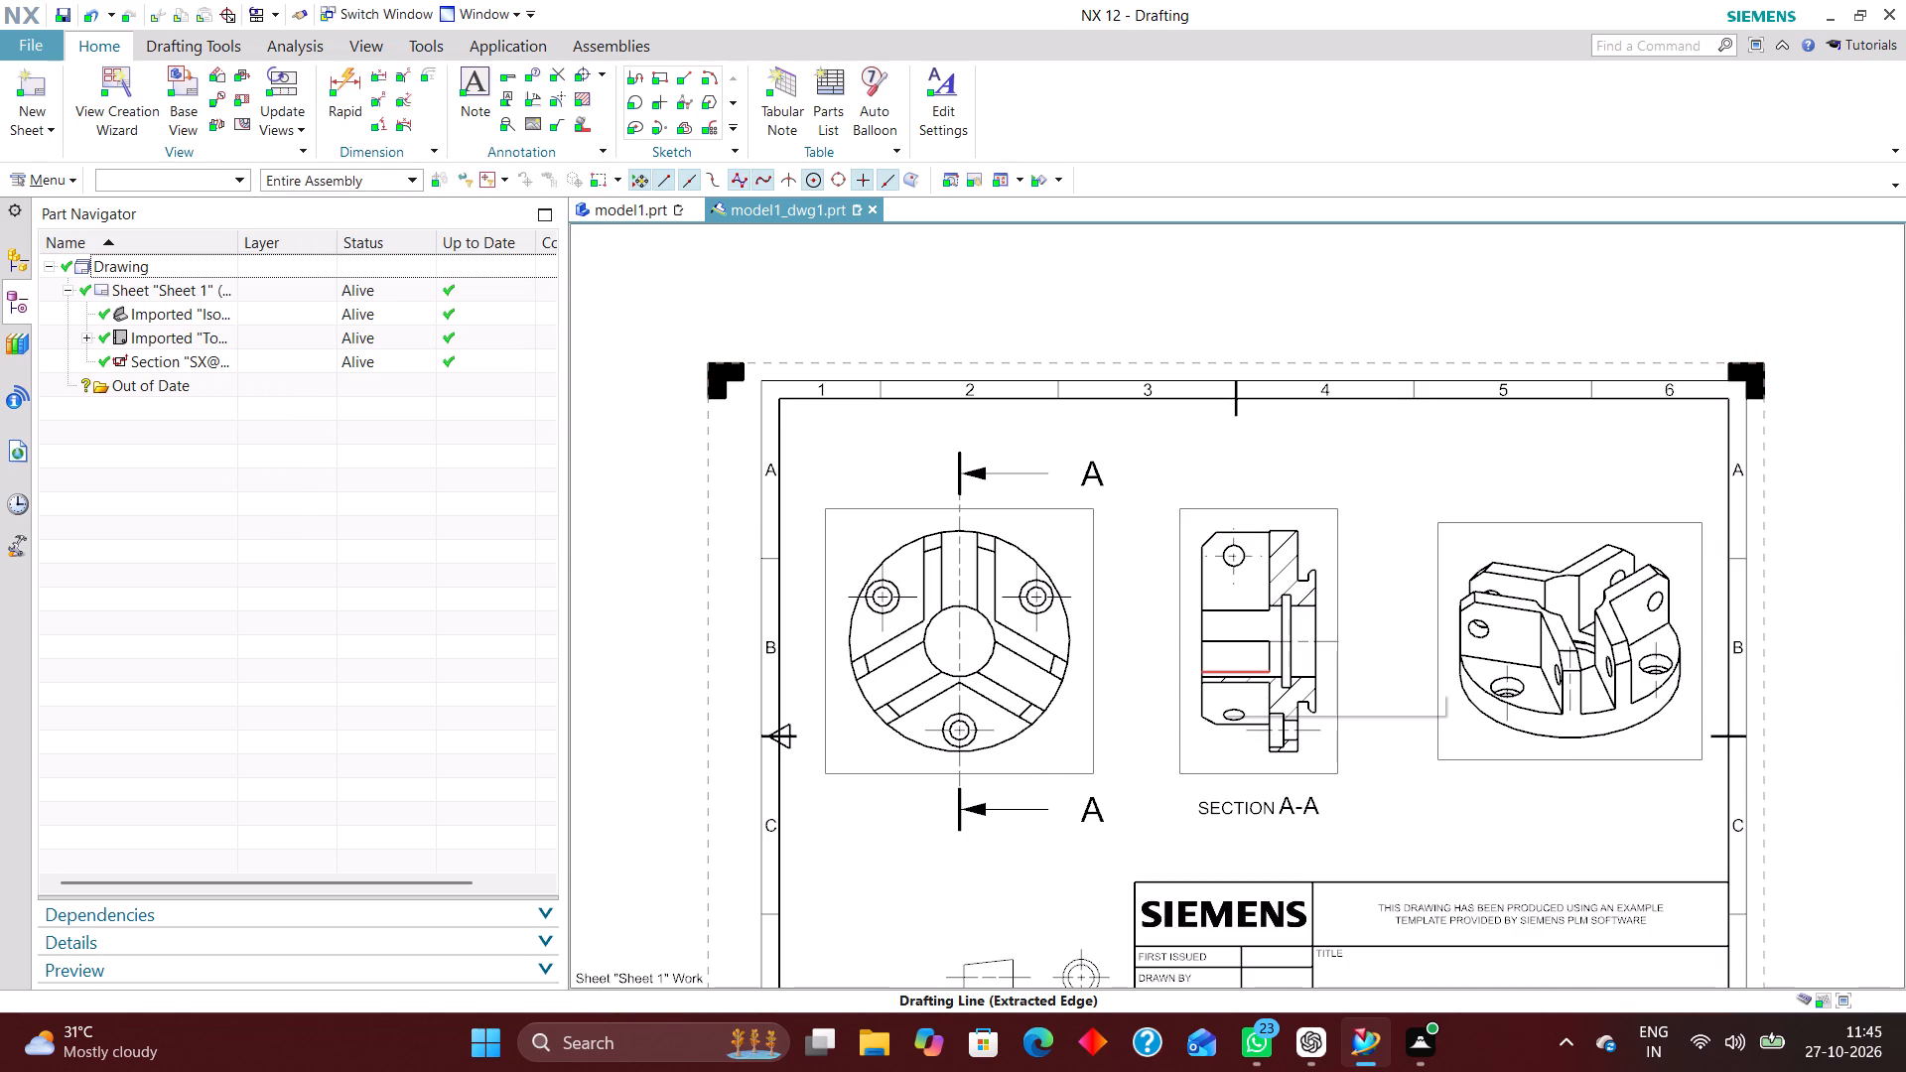
{"action": "scroll", "coordinate": [1321, 700], "scroll_direction": "up", "scroll_amount": 3}
{"action": "scroll", "coordinate": [1049, 605], "scroll_direction": "down", "scroll_amount": 4}
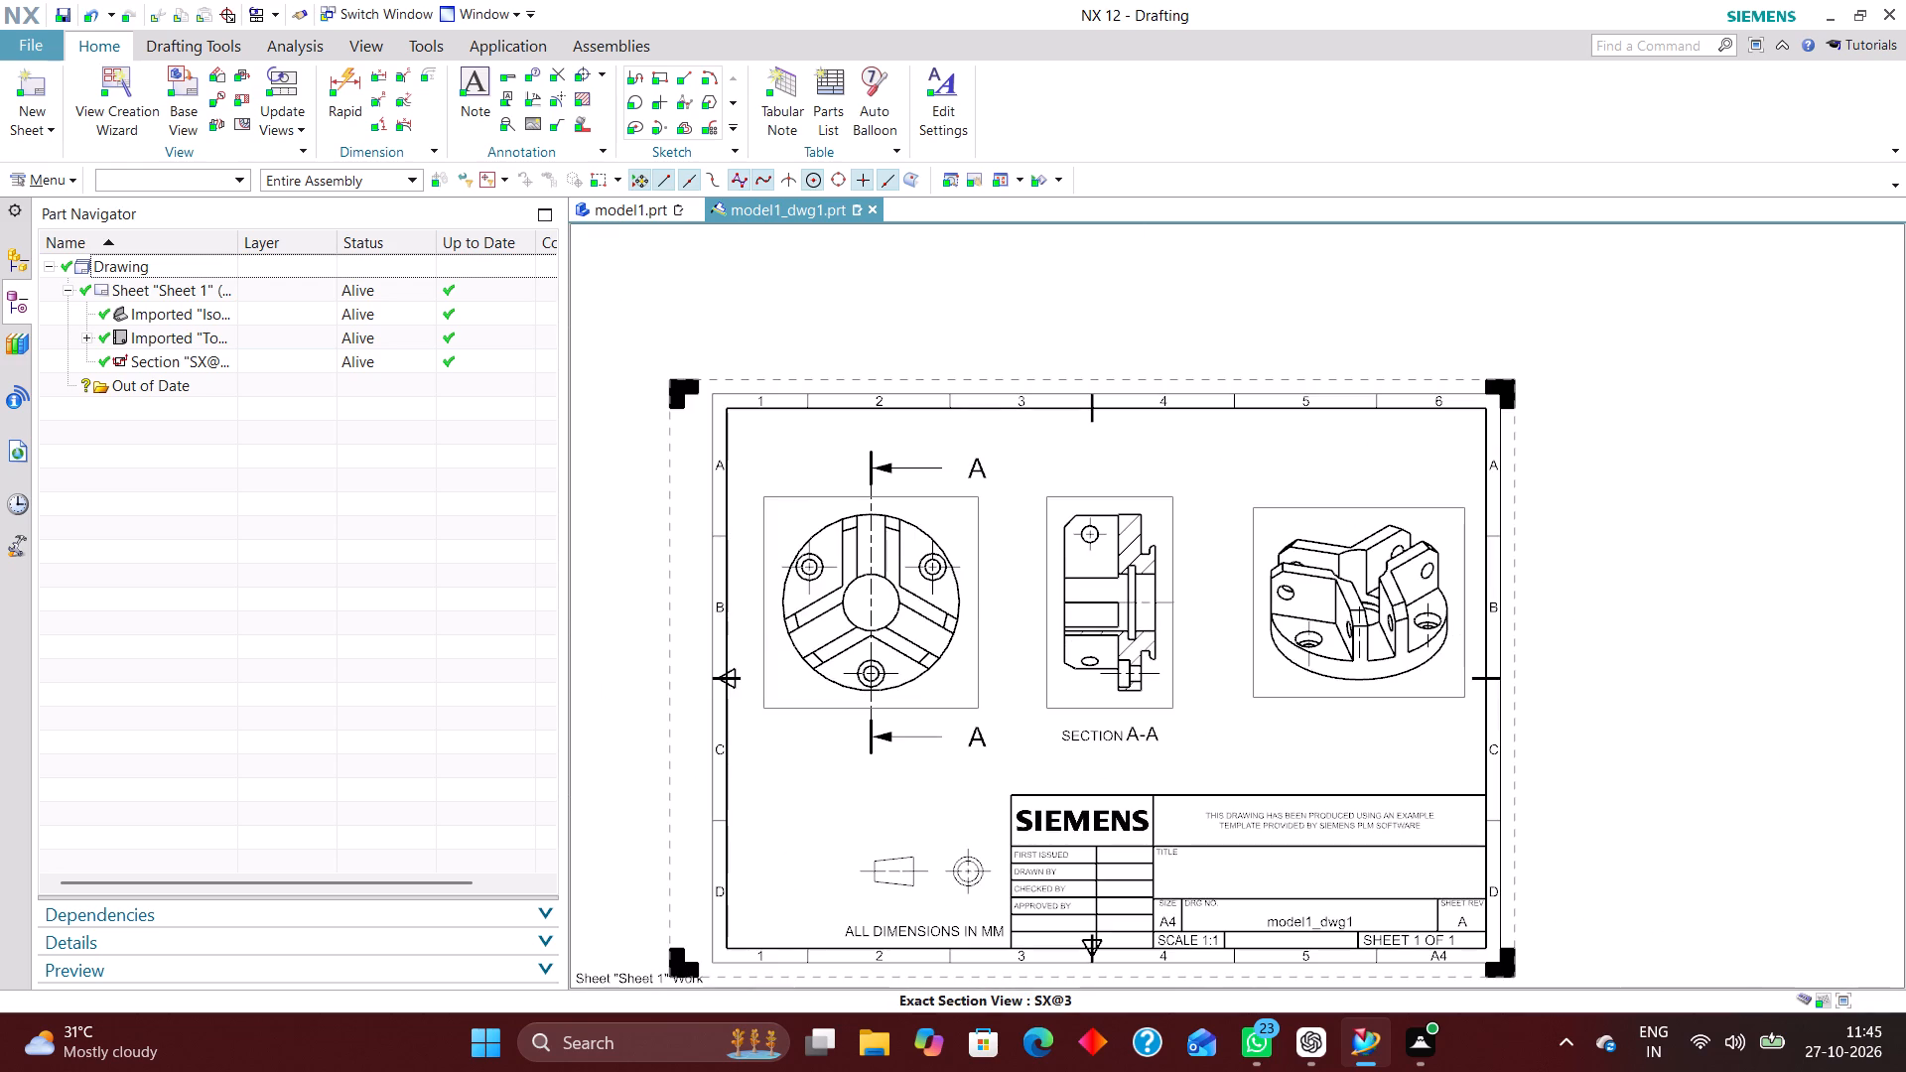
Turn off the display of view borders in the drafting view preferences.
{"action": "scroll", "coordinate": [1152, 715], "scroll_direction": "up", "scroll_amount": 4}
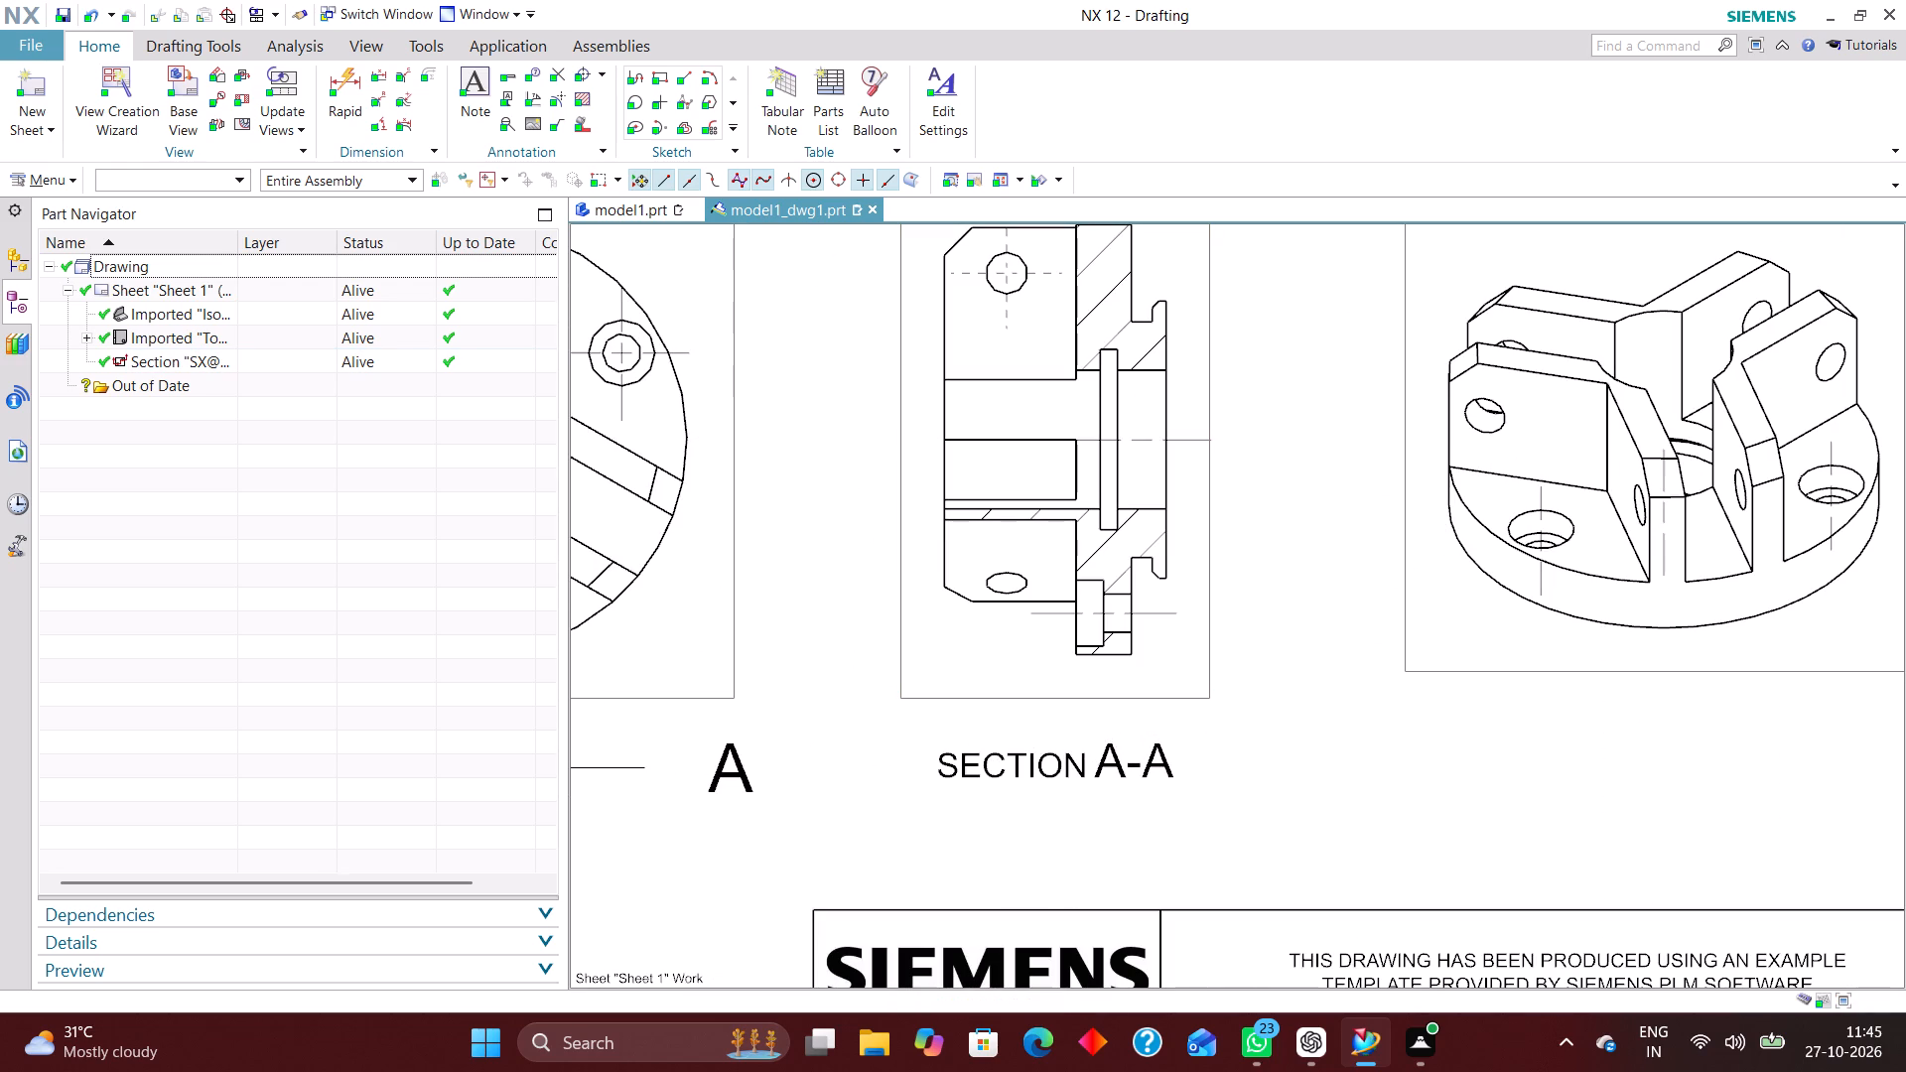
{"action": "scroll", "coordinate": [1091, 649], "scroll_direction": "down", "scroll_amount": 3}
{"action": "scroll", "coordinate": [1102, 709], "scroll_direction": "up", "scroll_amount": 2}
{"action": "left_click", "coordinate": [70, 184]}
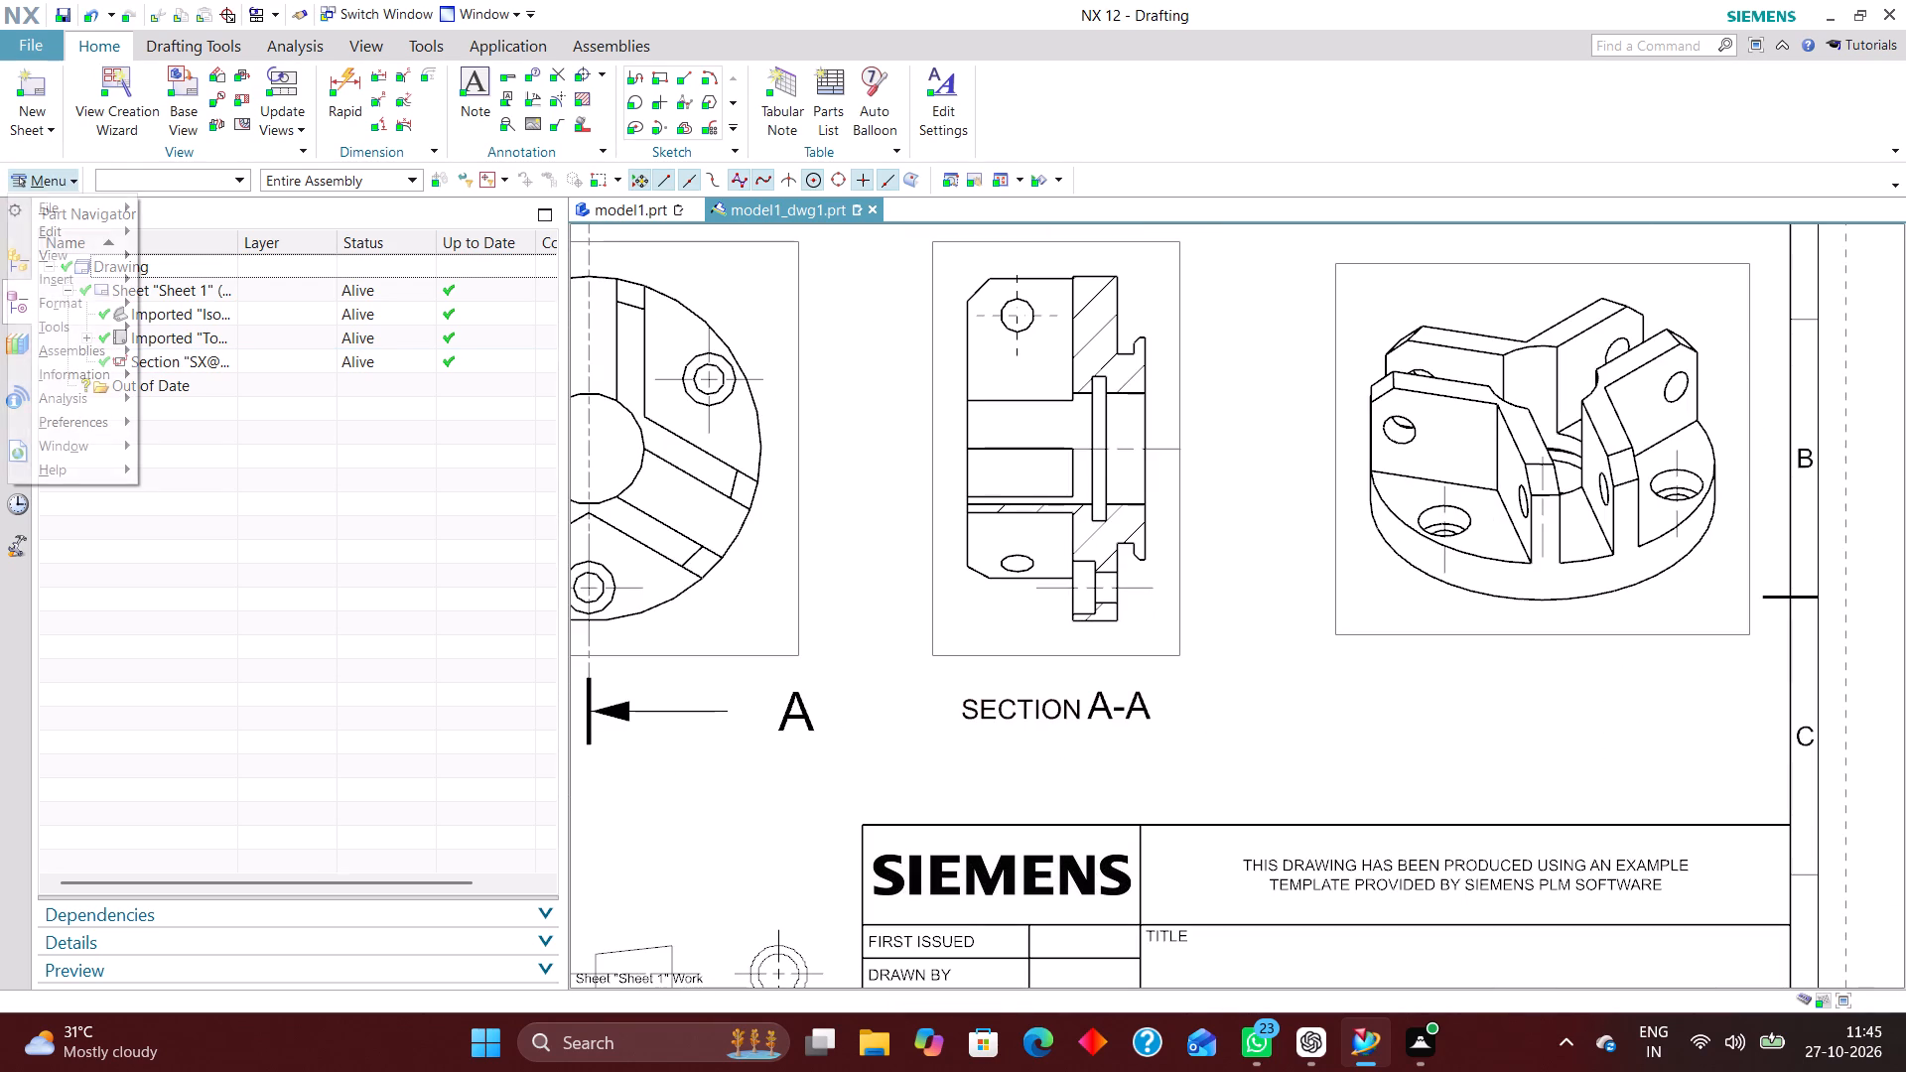
{"action": "left_click", "coordinate": [101, 420]}
{"action": "left_click", "coordinate": [217, 490]}
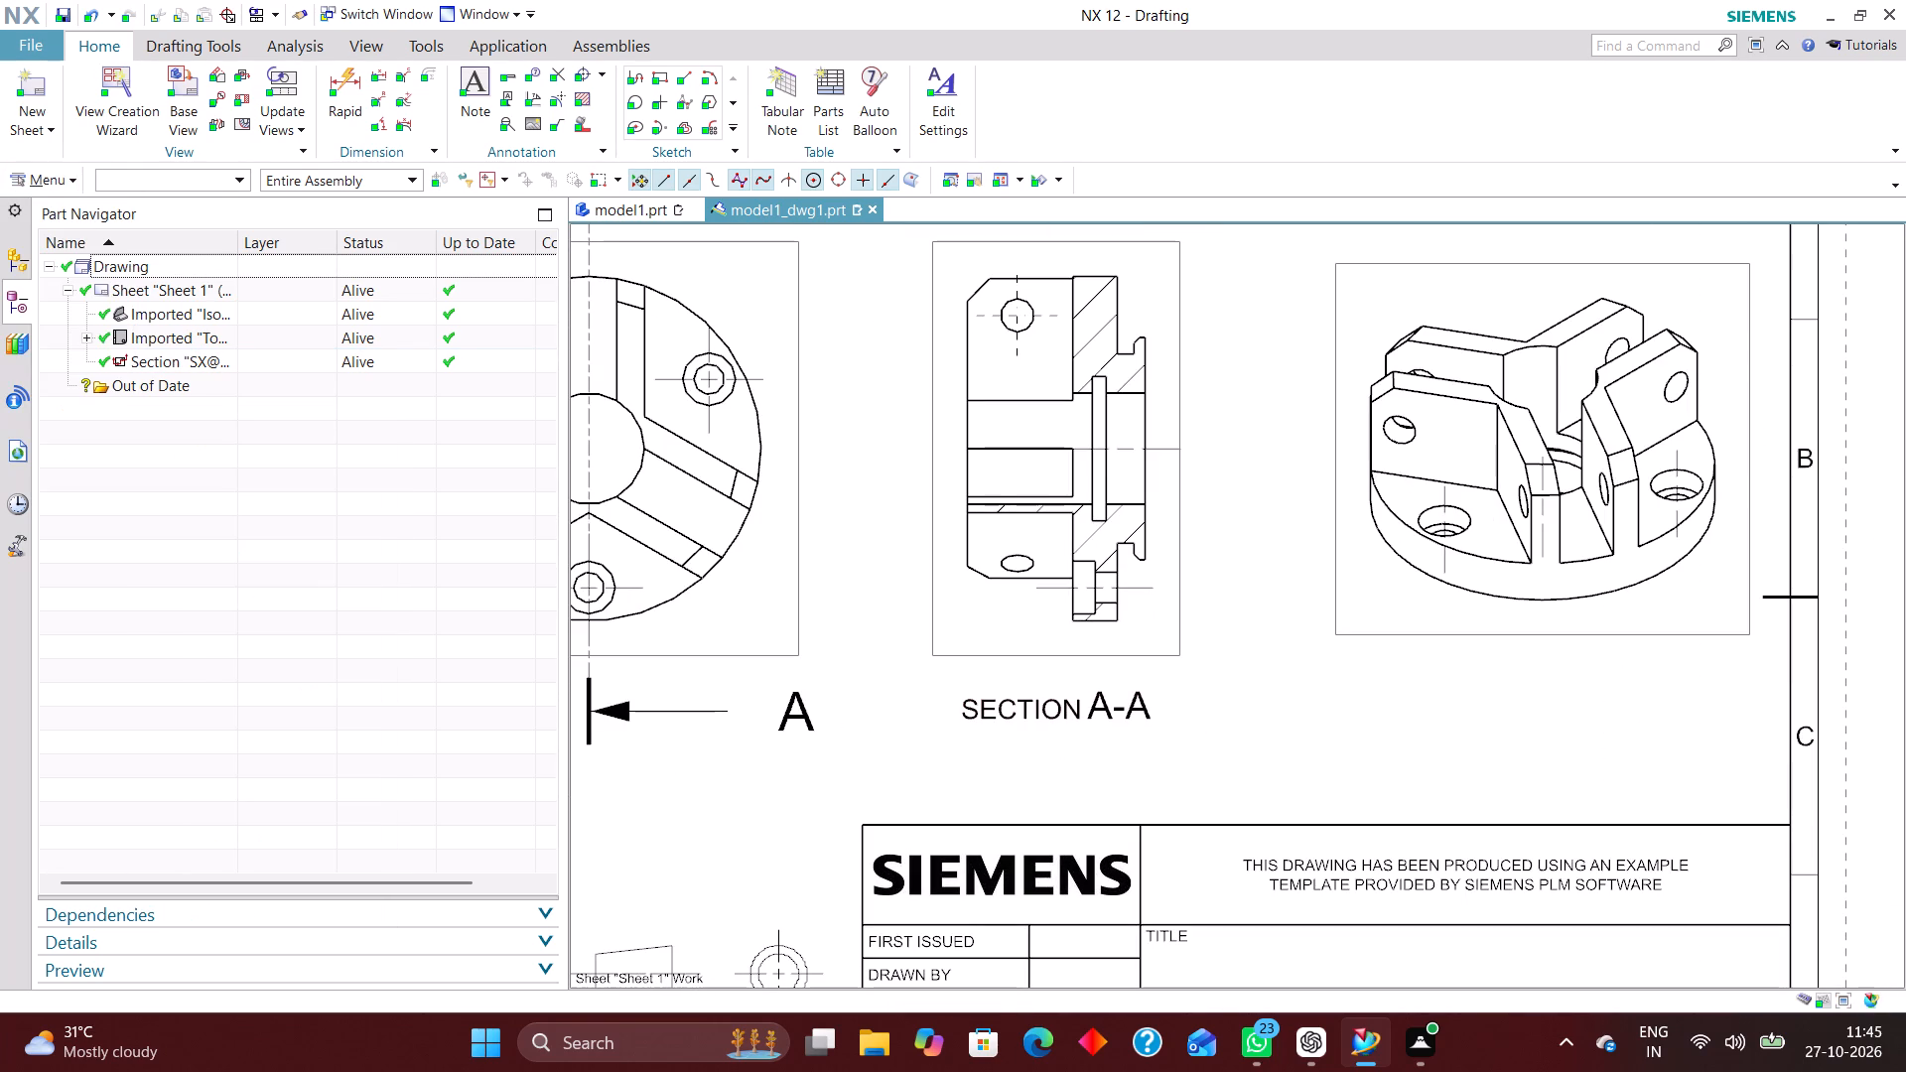
{"action": "left_click", "coordinate": [423, 158]}
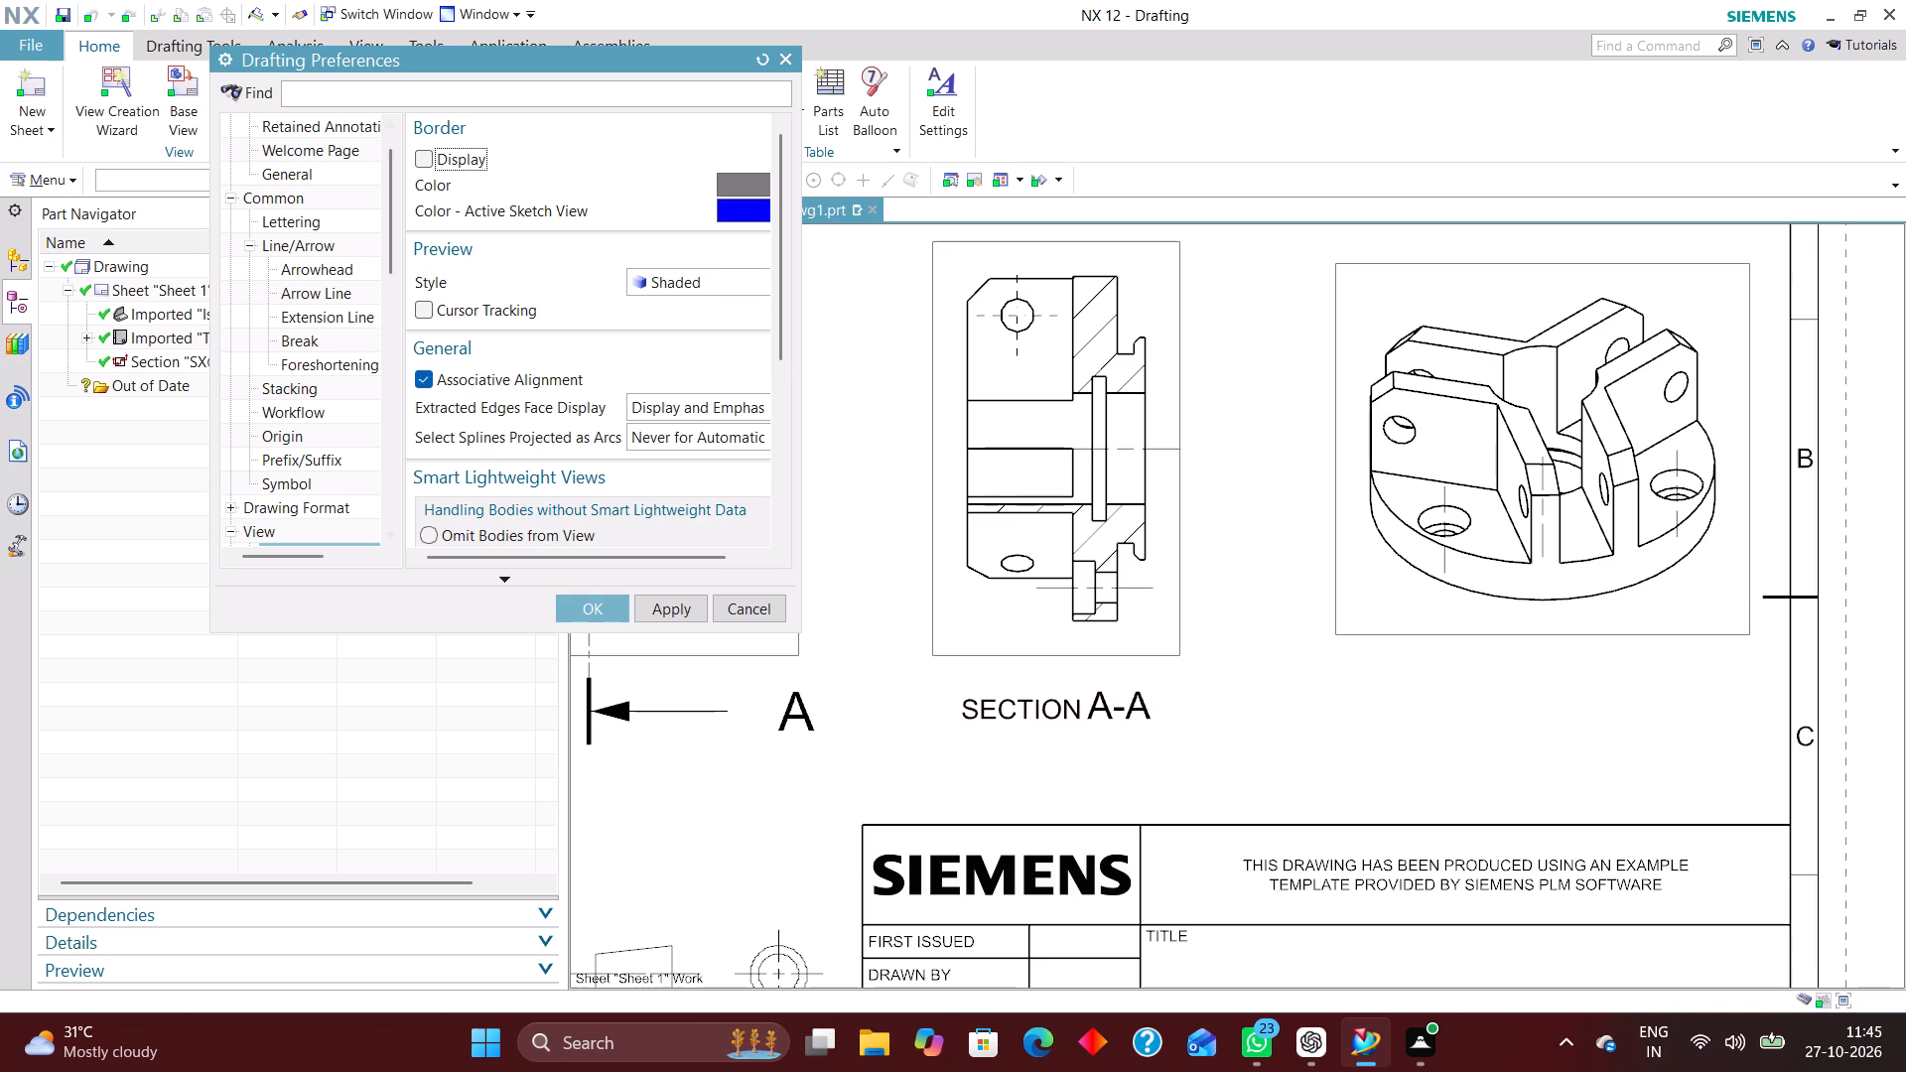
Set the leader and dimension arrowhead type to Open Arrow in the drafting preferences.
{"action": "scroll", "coordinate": [298, 212], "scroll_direction": "up", "scroll_amount": 6}
{"action": "left_click", "coordinate": [313, 314]}
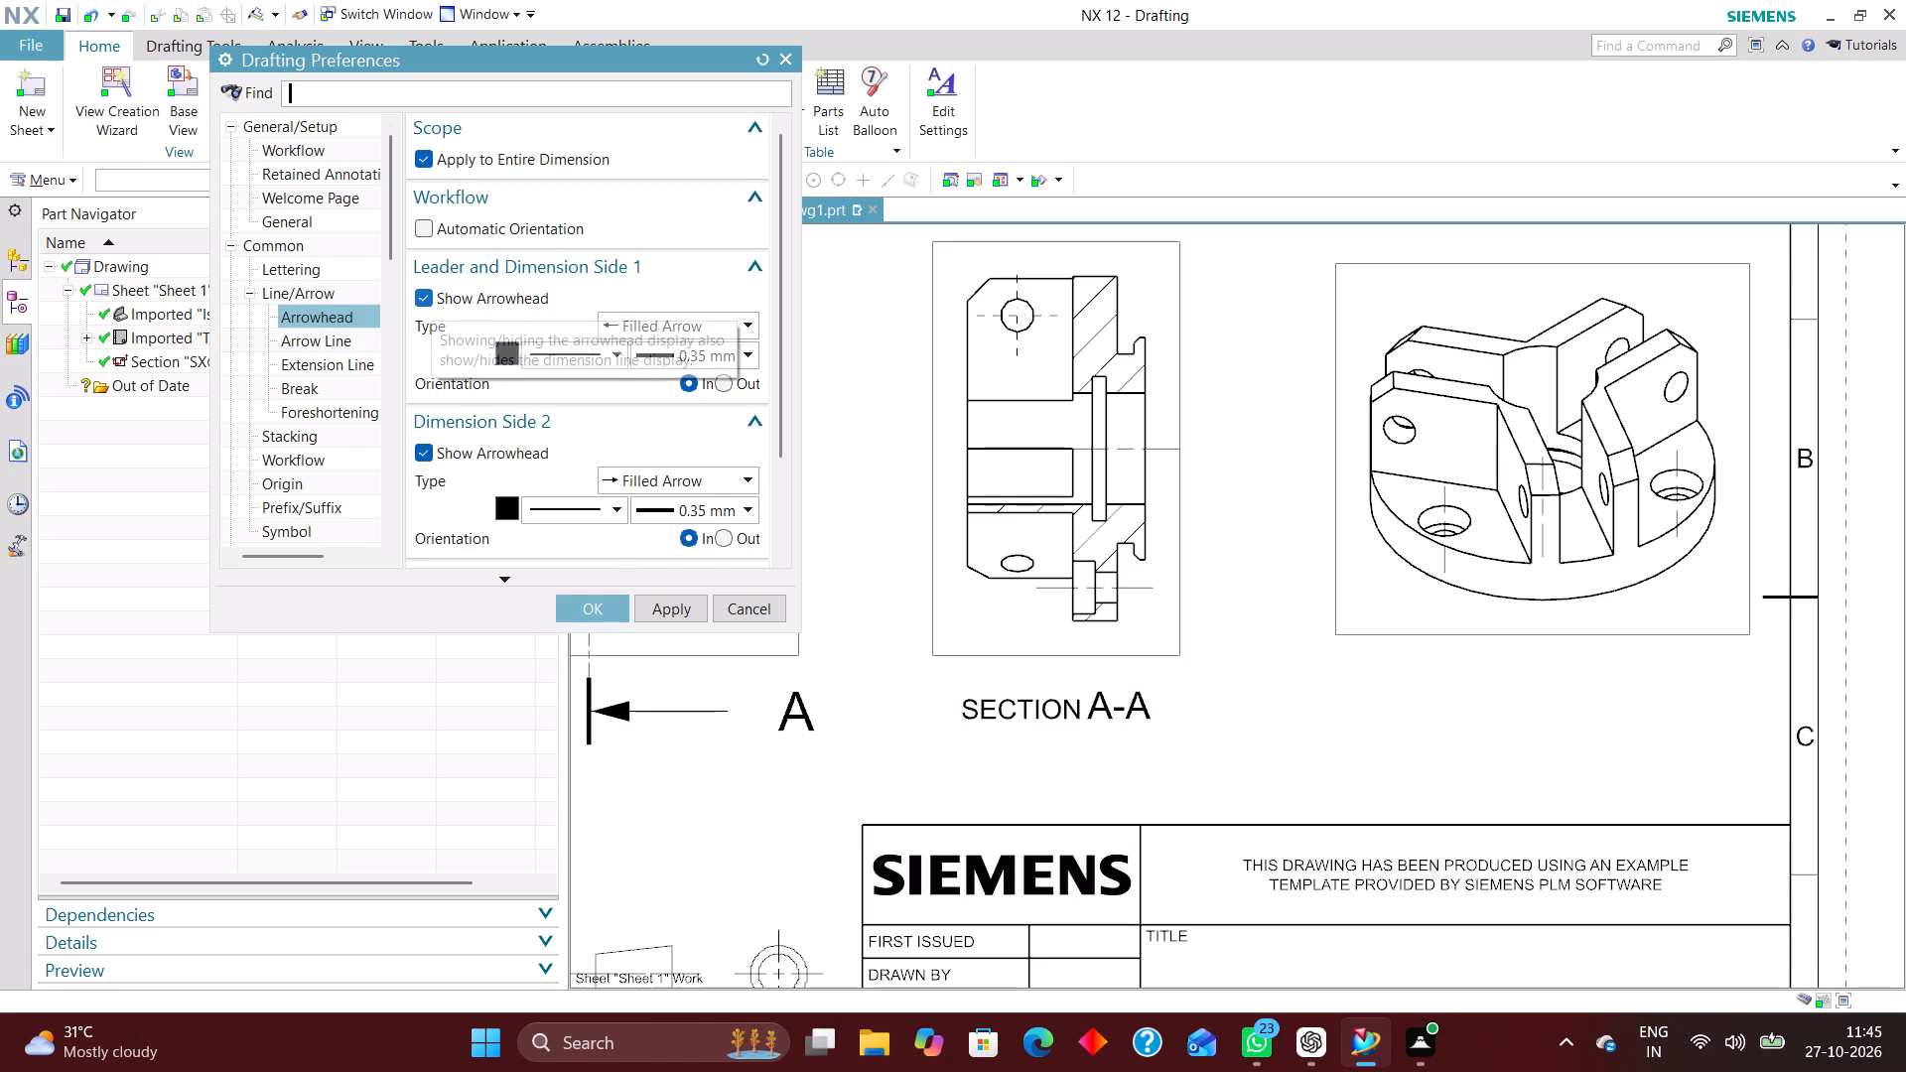
{"action": "left_click", "coordinate": [658, 331]}
{"action": "left_click", "coordinate": [662, 394]}
{"action": "scroll", "coordinate": [471, 461], "scroll_direction": "down", "scroll_amount": 1}
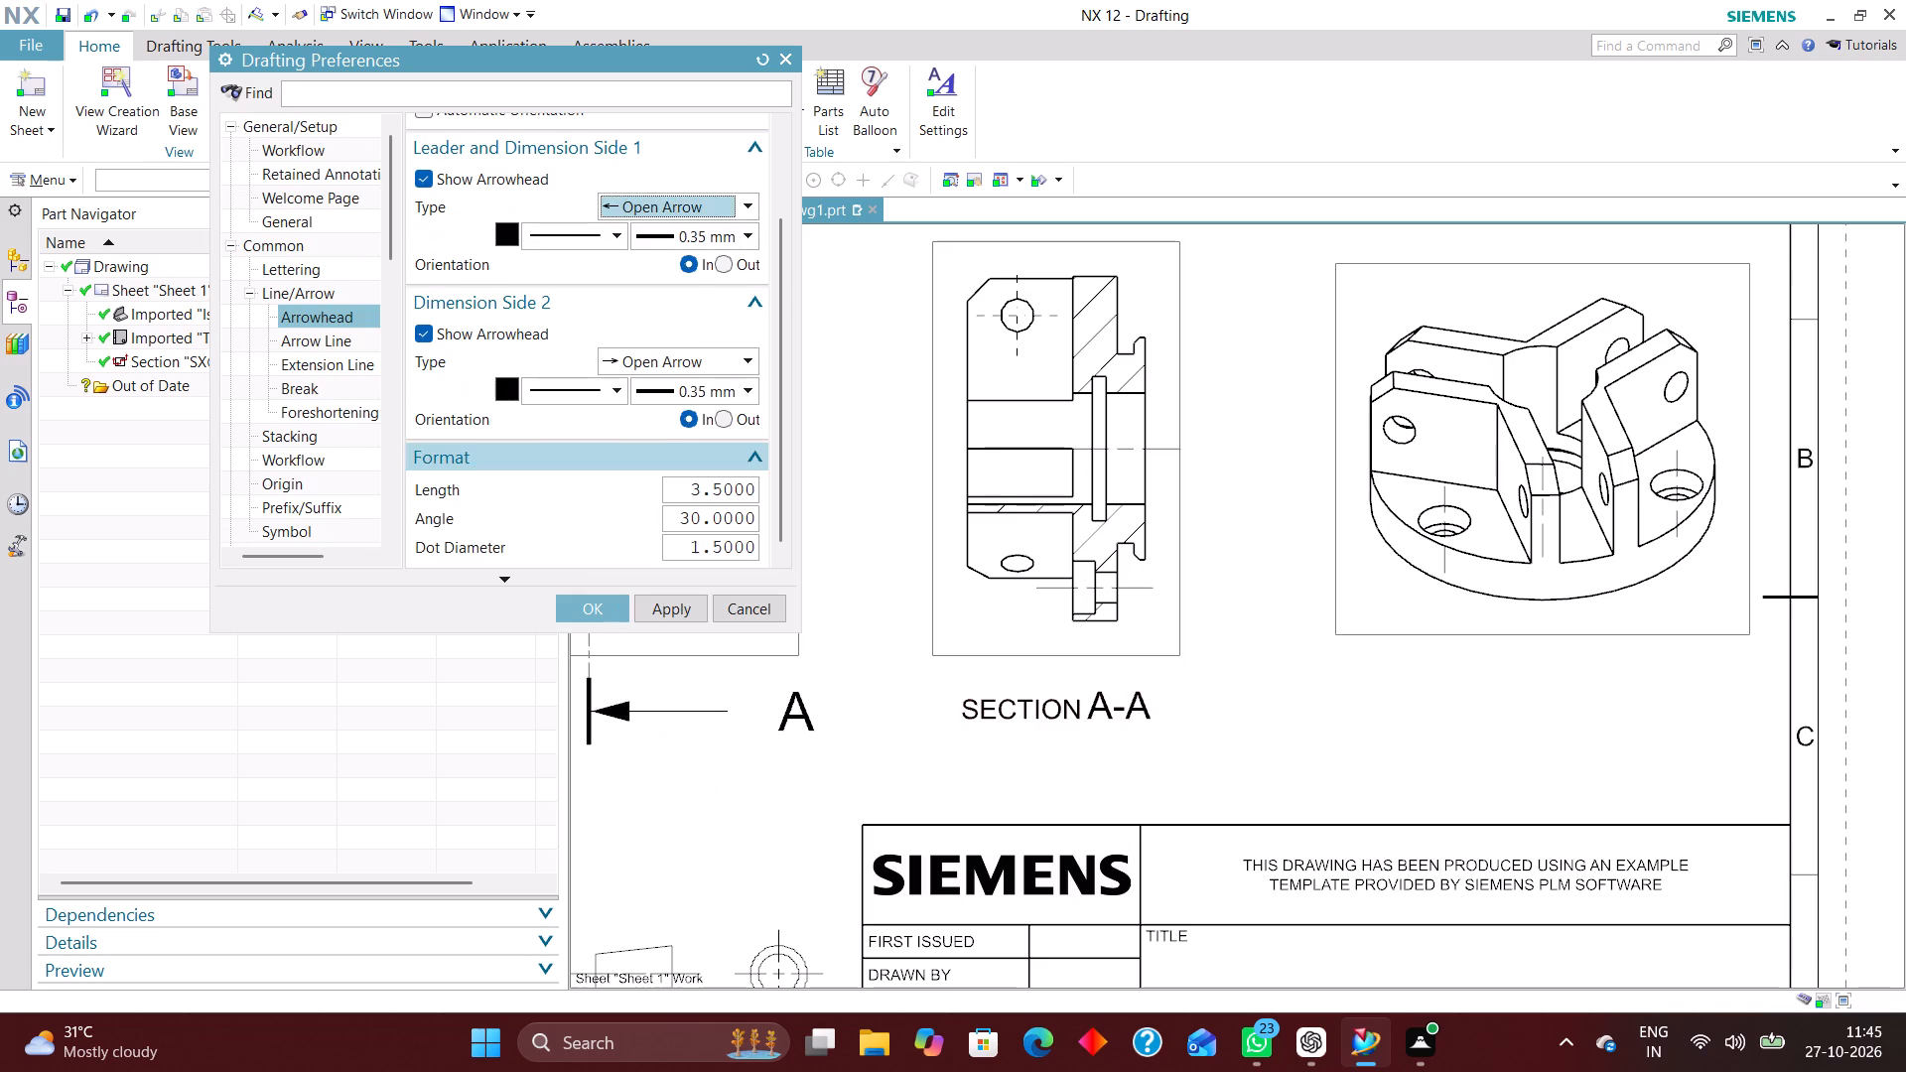
Set the extension line gap to 2 for dimensions in the drafting preferences.
{"action": "left_click", "coordinate": [328, 357]}
{"action": "left_click_drag", "start_coordinate": [676, 285], "coordinate": [864, 284]}
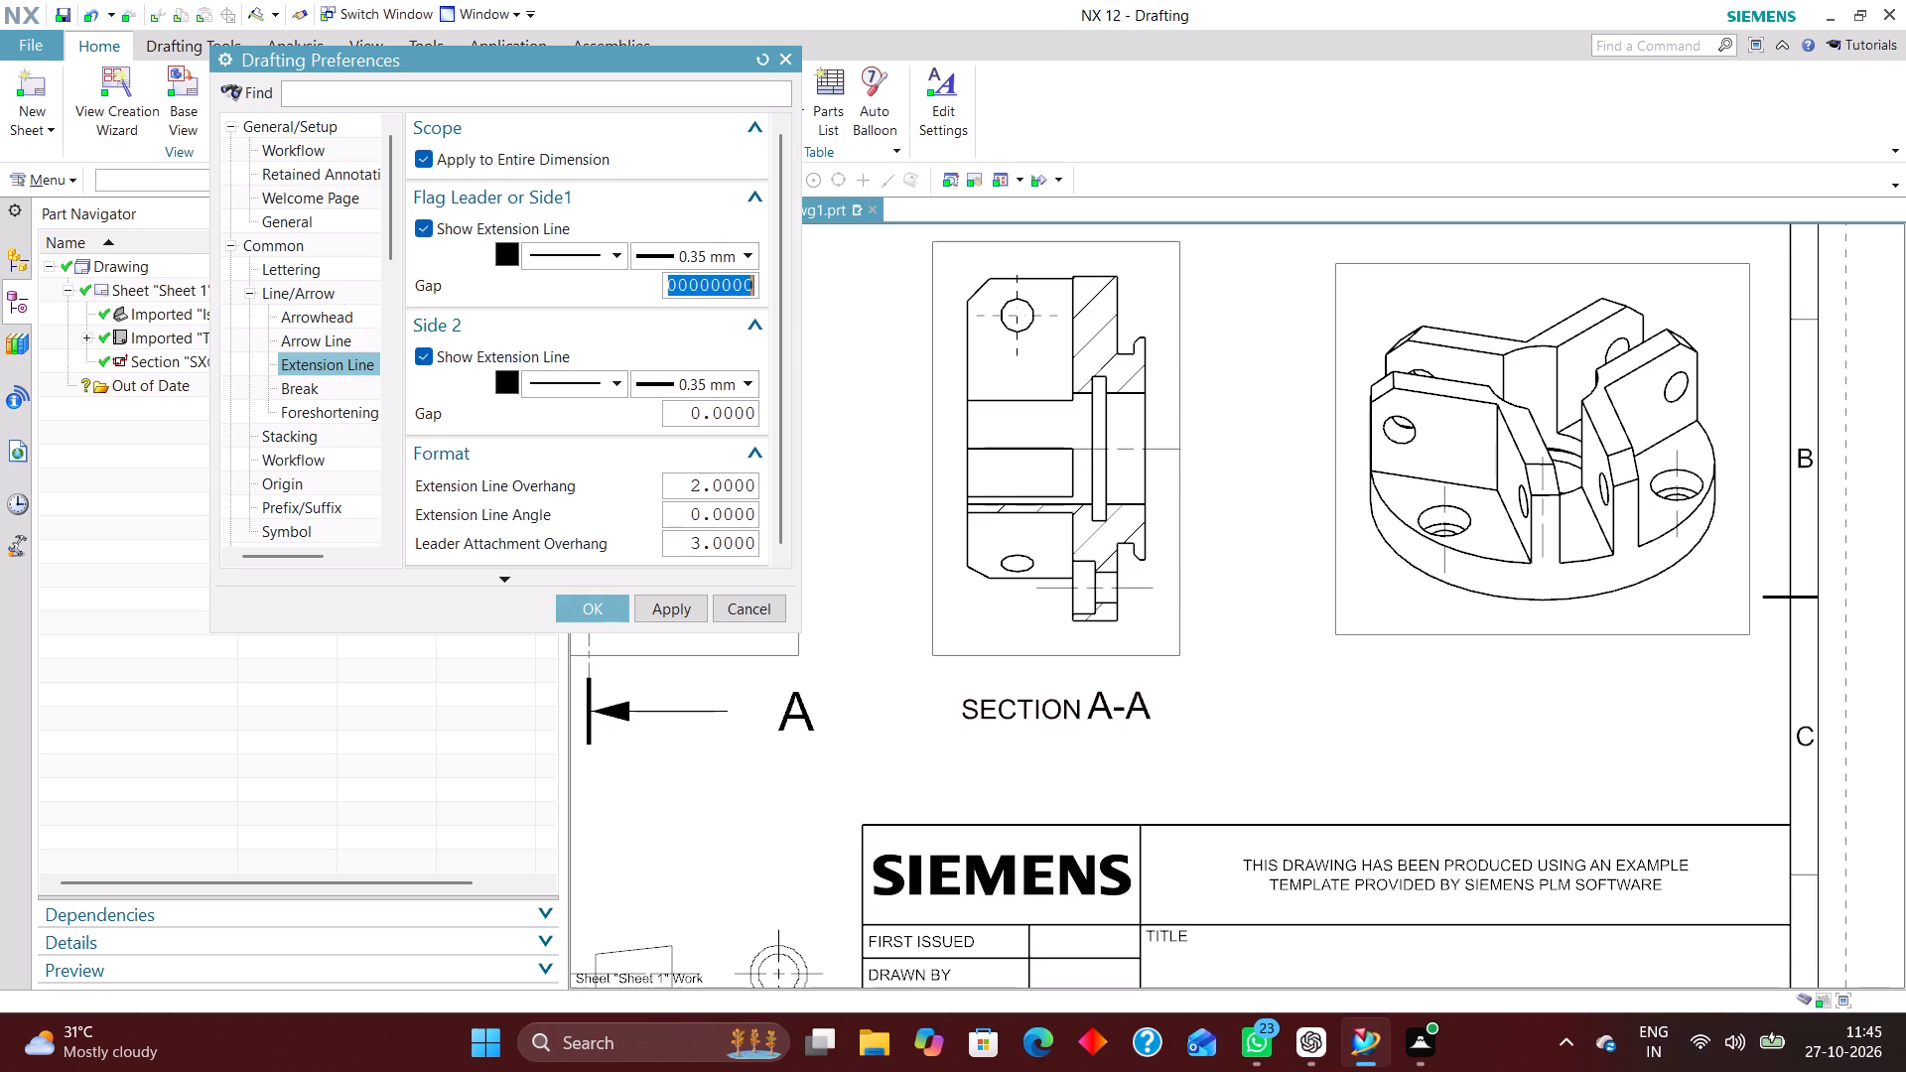
{"action": "key", "text": "2"}
{"action": "key", "text": "Return"}
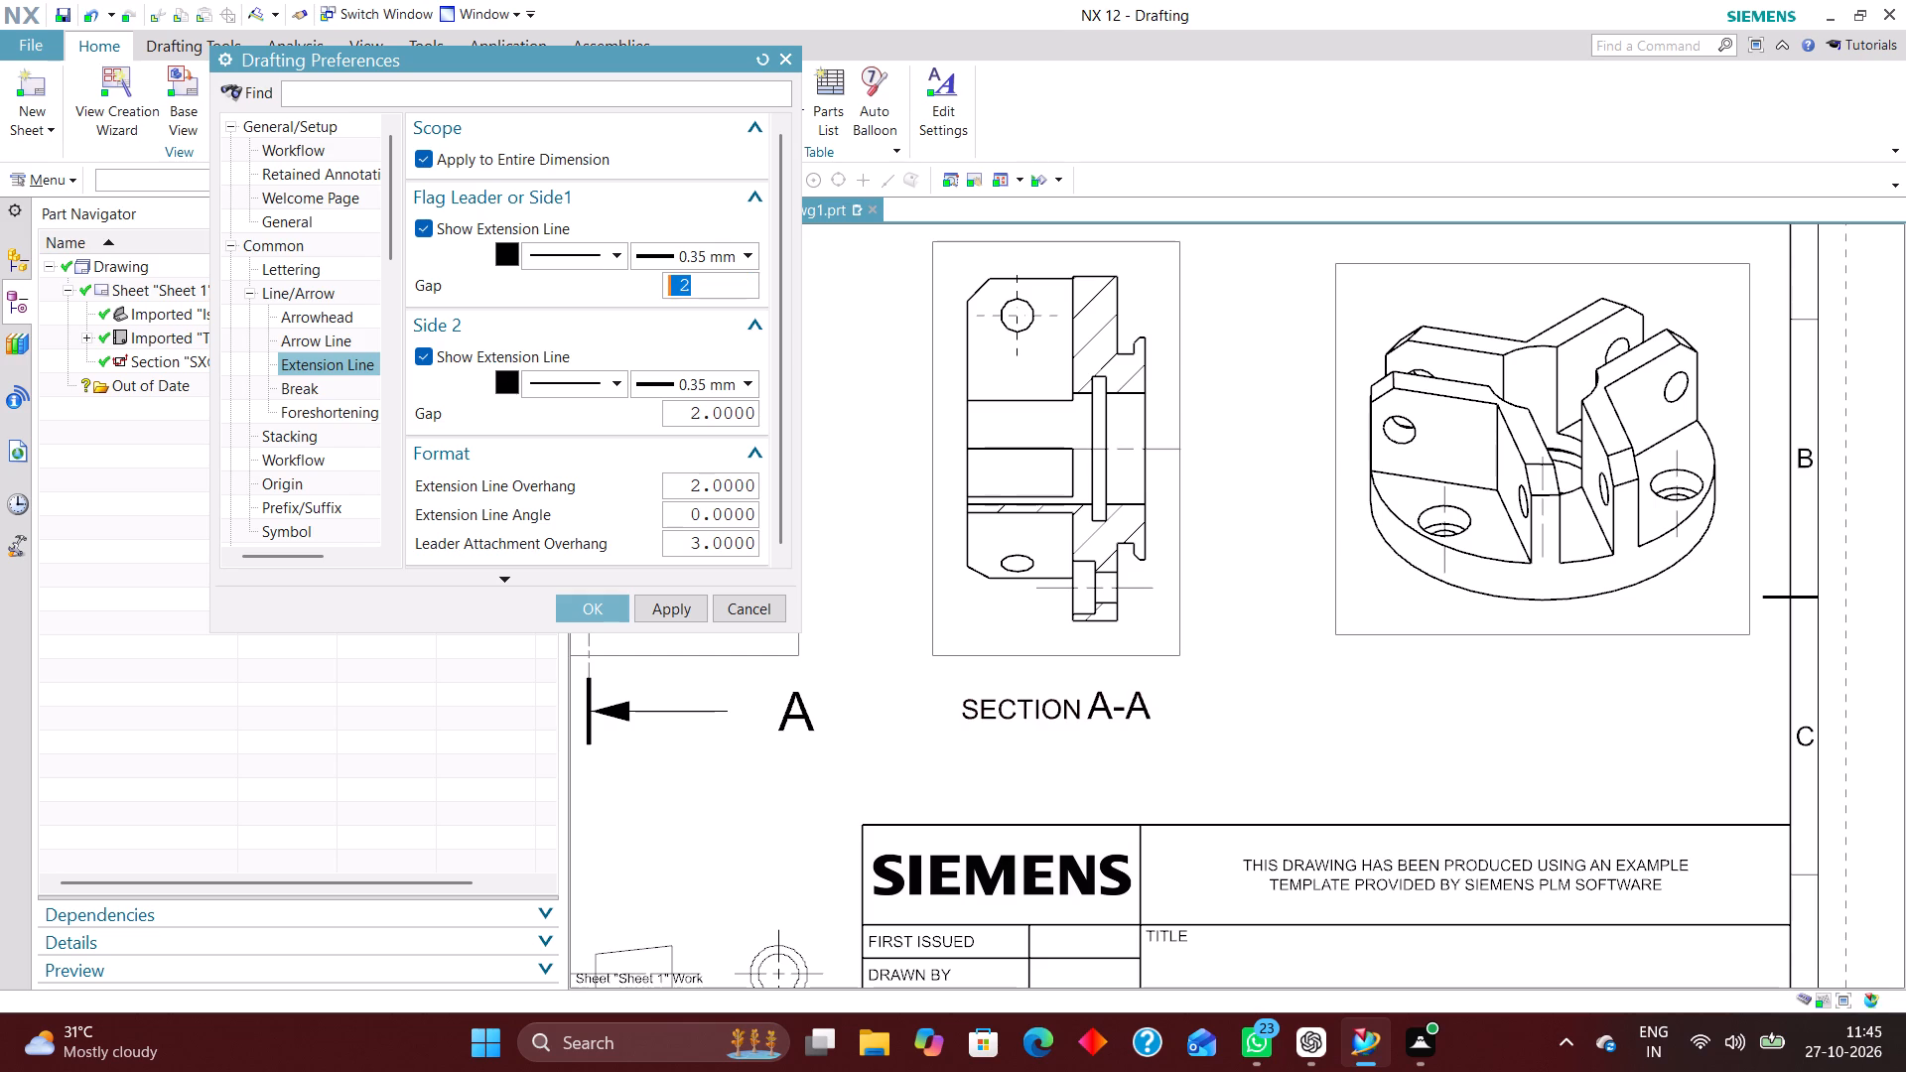
Change the decimal delimiter in the dimension text units and accept the drafting preferences.
{"action": "scroll", "coordinate": [405, 394], "scroll_direction": "down", "scroll_amount": 5}
{"action": "scroll", "coordinate": [317, 453], "scroll_direction": "down", "scroll_amount": 6}
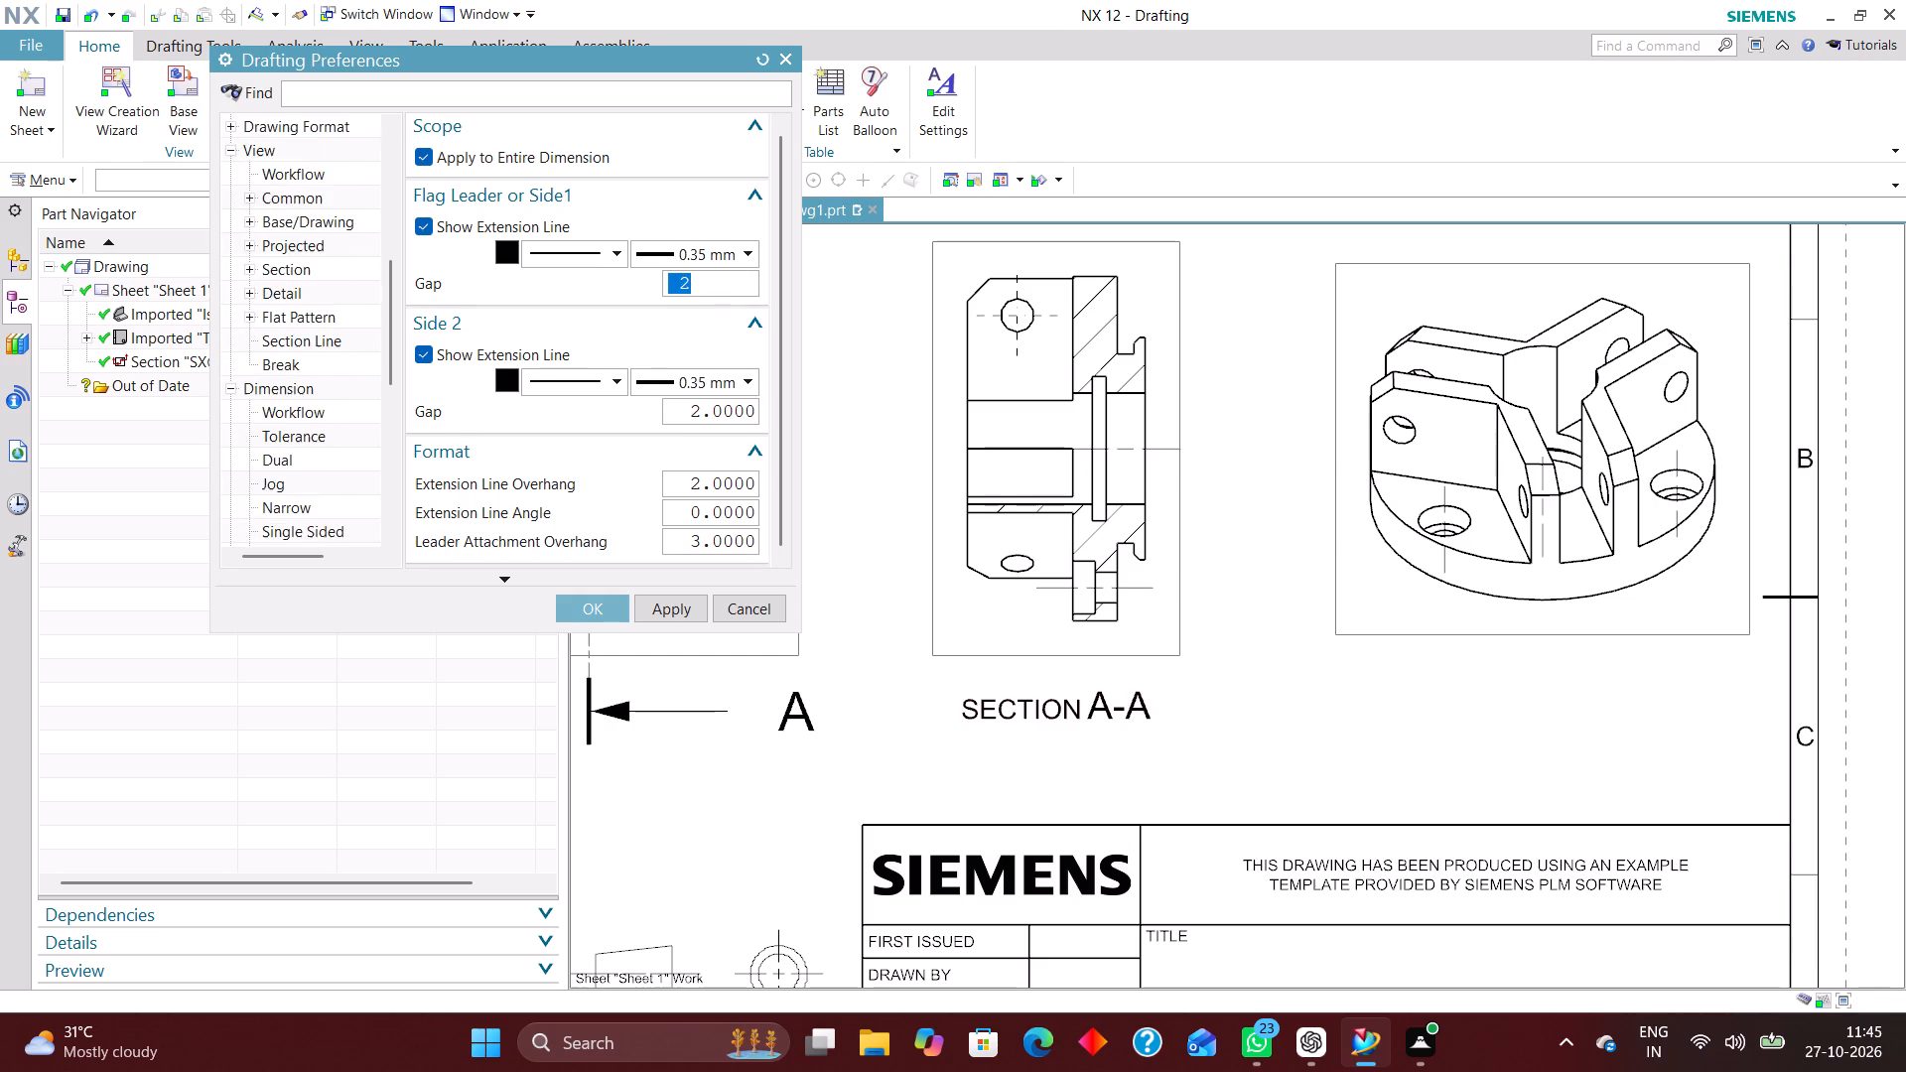
{"action": "scroll", "coordinate": [318, 467], "scroll_direction": "down", "scroll_amount": 3}
{"action": "left_click", "coordinate": [312, 485]}
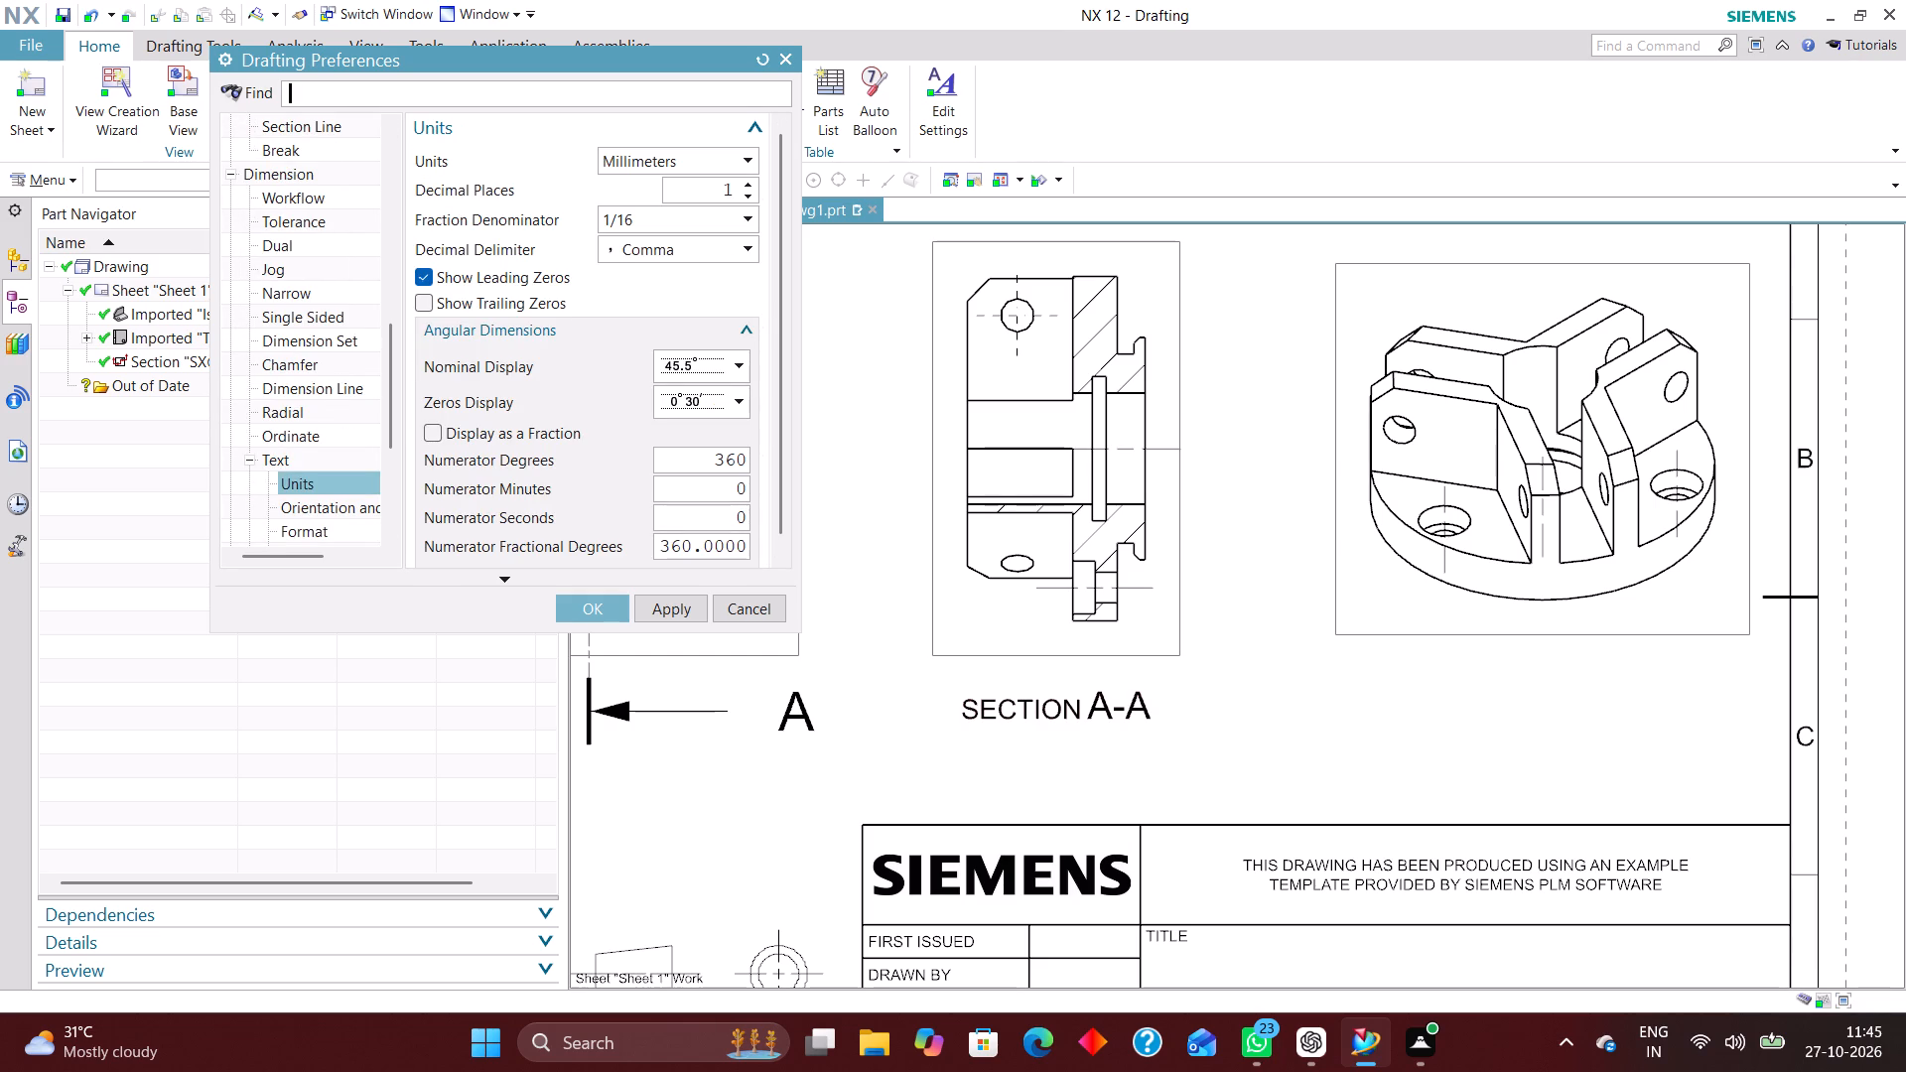
{"action": "left_click", "coordinate": [686, 246]}
{"action": "left_click", "coordinate": [675, 281]}
{"action": "left_click", "coordinate": [598, 614]}
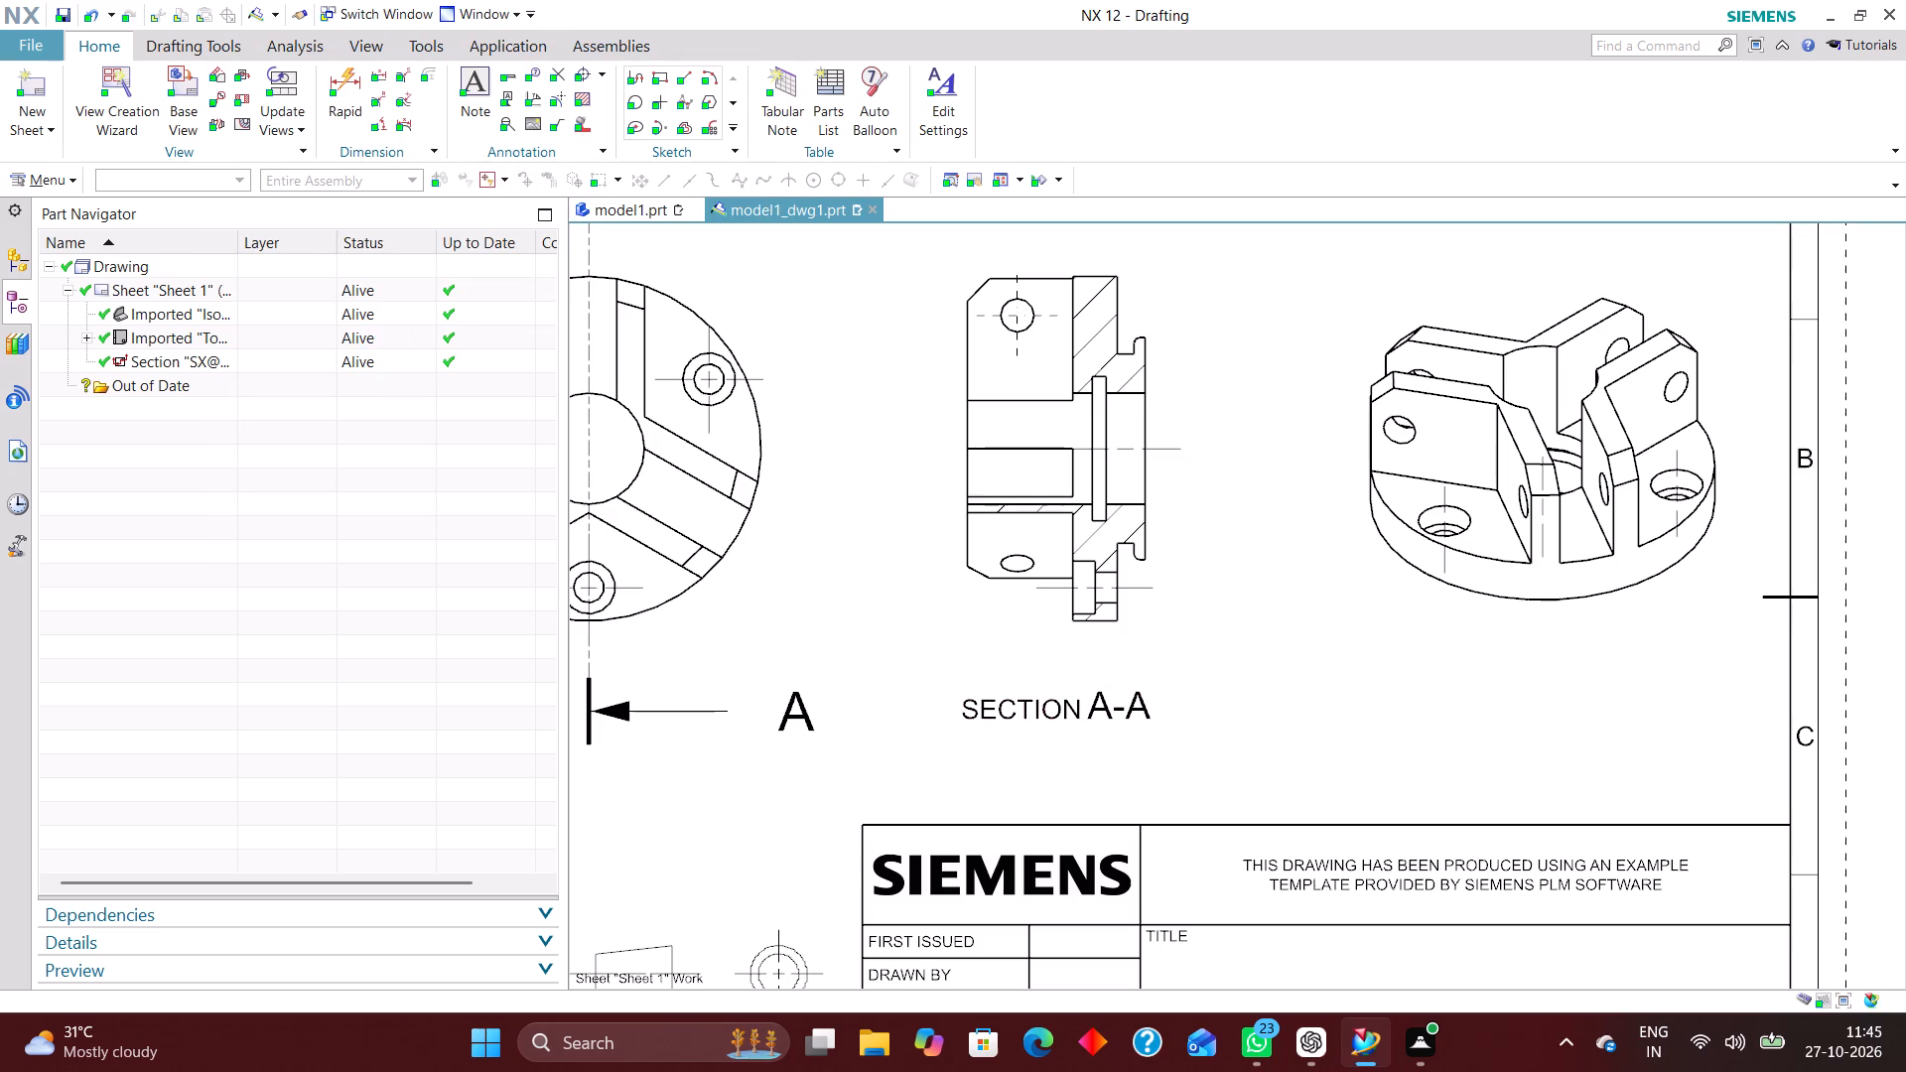
Add a vertical rapid dimension between the upper and lower outer rim edges at the flange's end face in Section A-A.
{"action": "scroll", "coordinate": [787, 604], "scroll_direction": "down", "scroll_amount": 3}
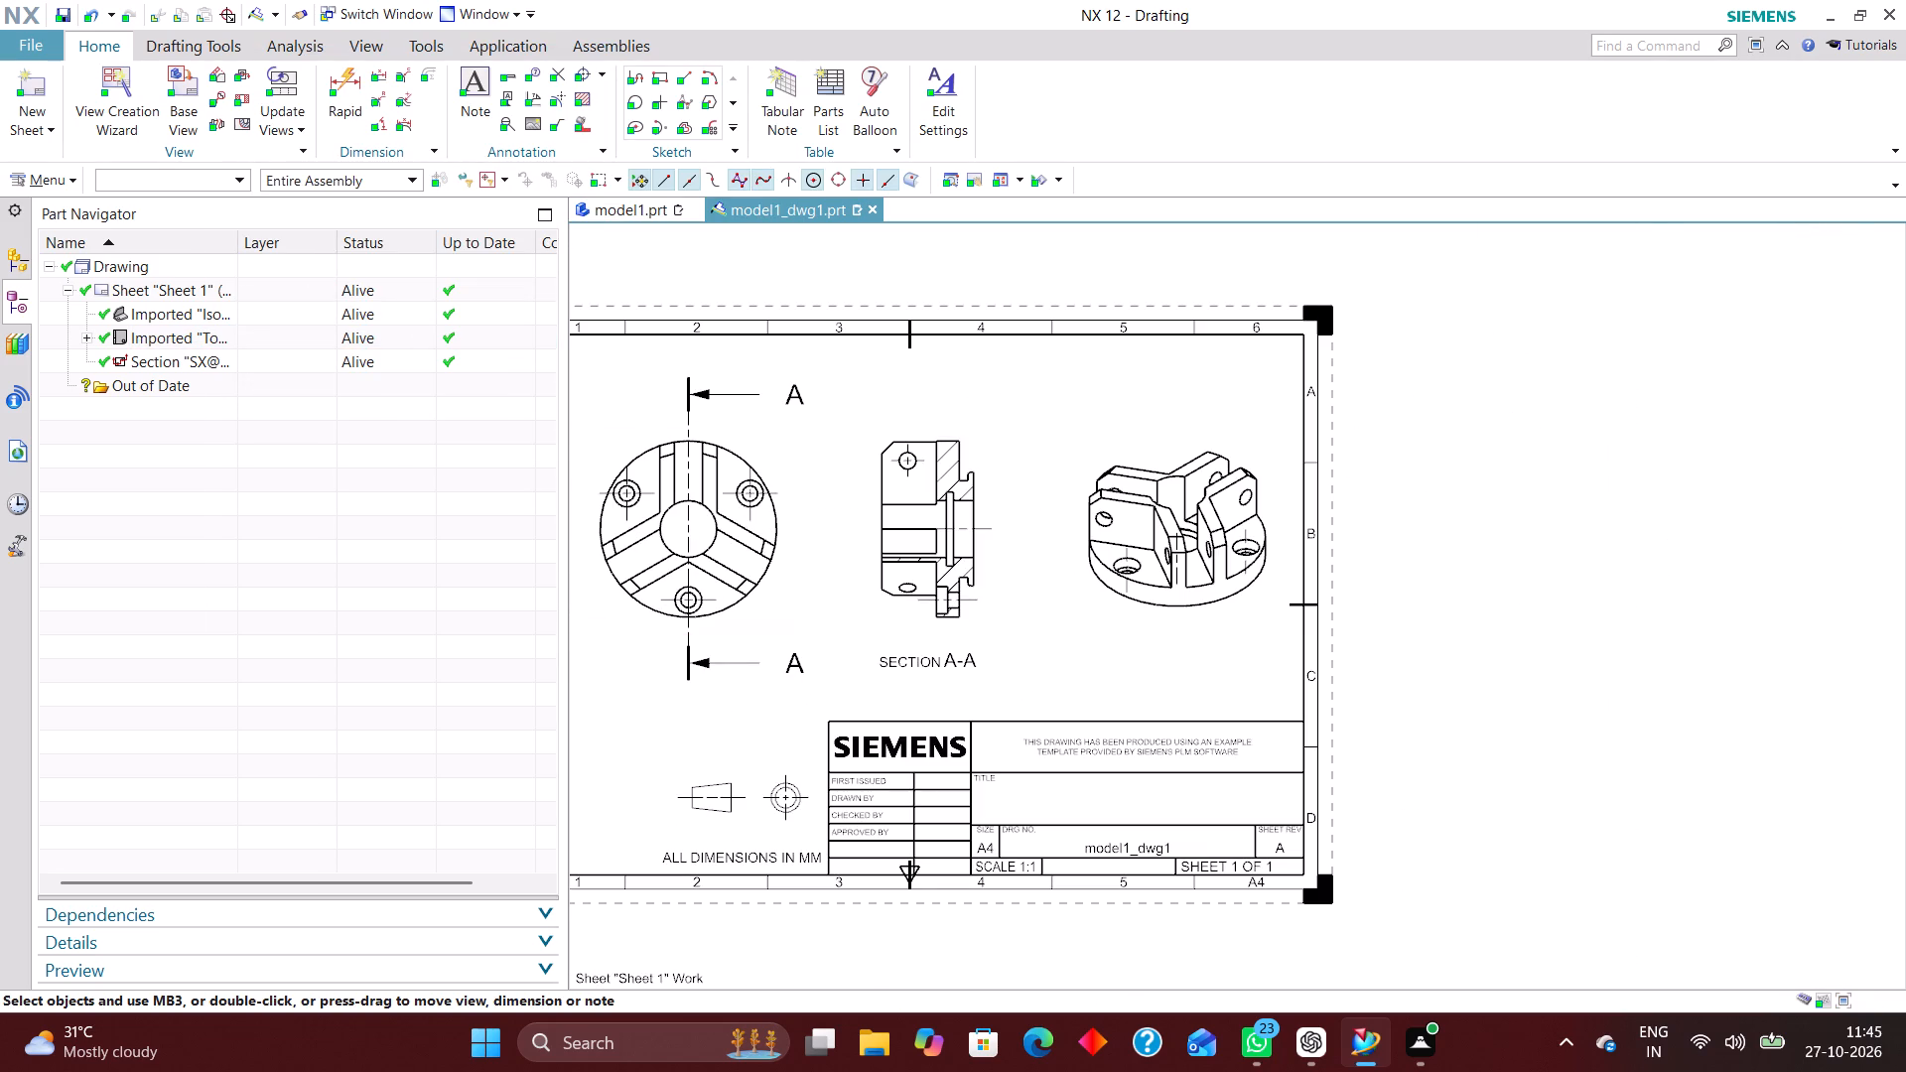
{"action": "left_click", "coordinate": [345, 77]}
{"action": "scroll", "coordinate": [975, 505], "scroll_direction": "up", "scroll_amount": 8}
{"action": "left_click", "coordinate": [975, 439]}
{"action": "scroll", "coordinate": [987, 411], "scroll_direction": "down", "scroll_amount": 3}
{"action": "scroll", "coordinate": [986, 674], "scroll_direction": "up", "scroll_amount": 3}
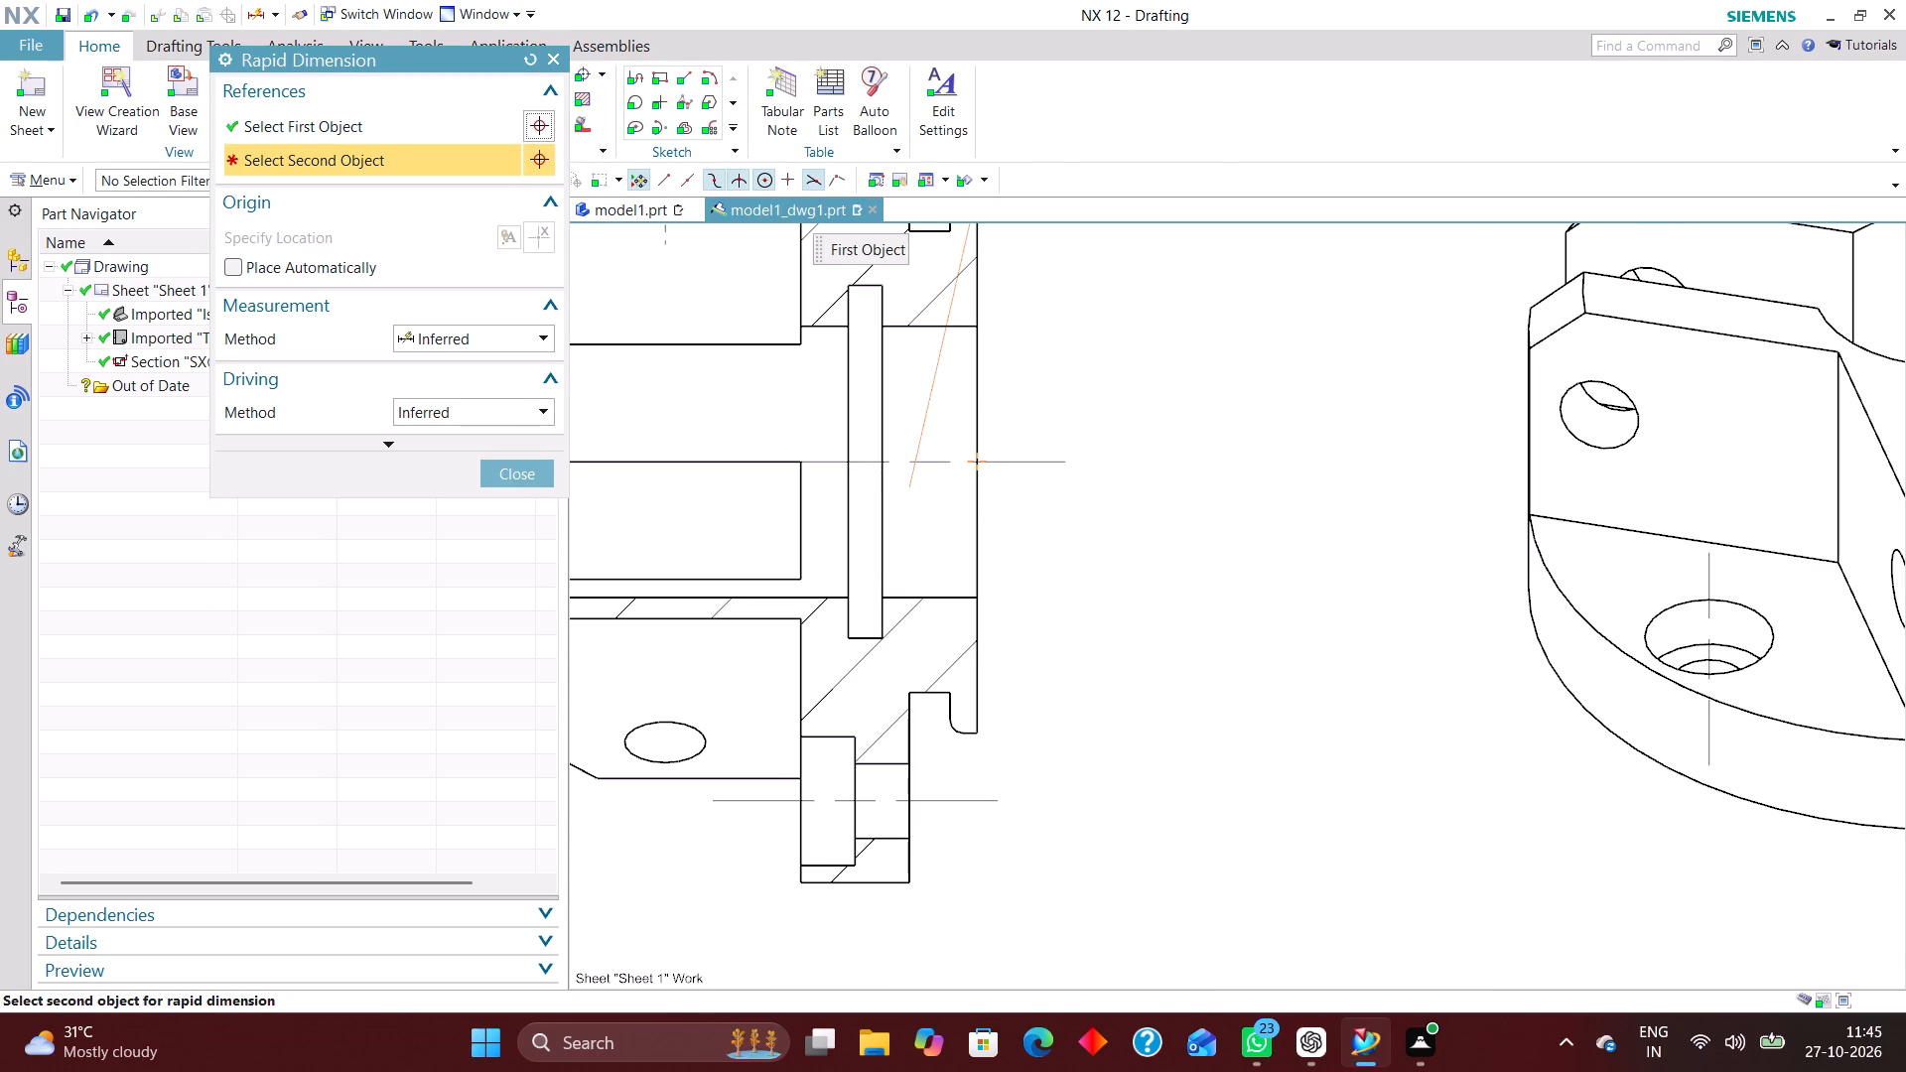
{"action": "left_click", "coordinate": [977, 731]}
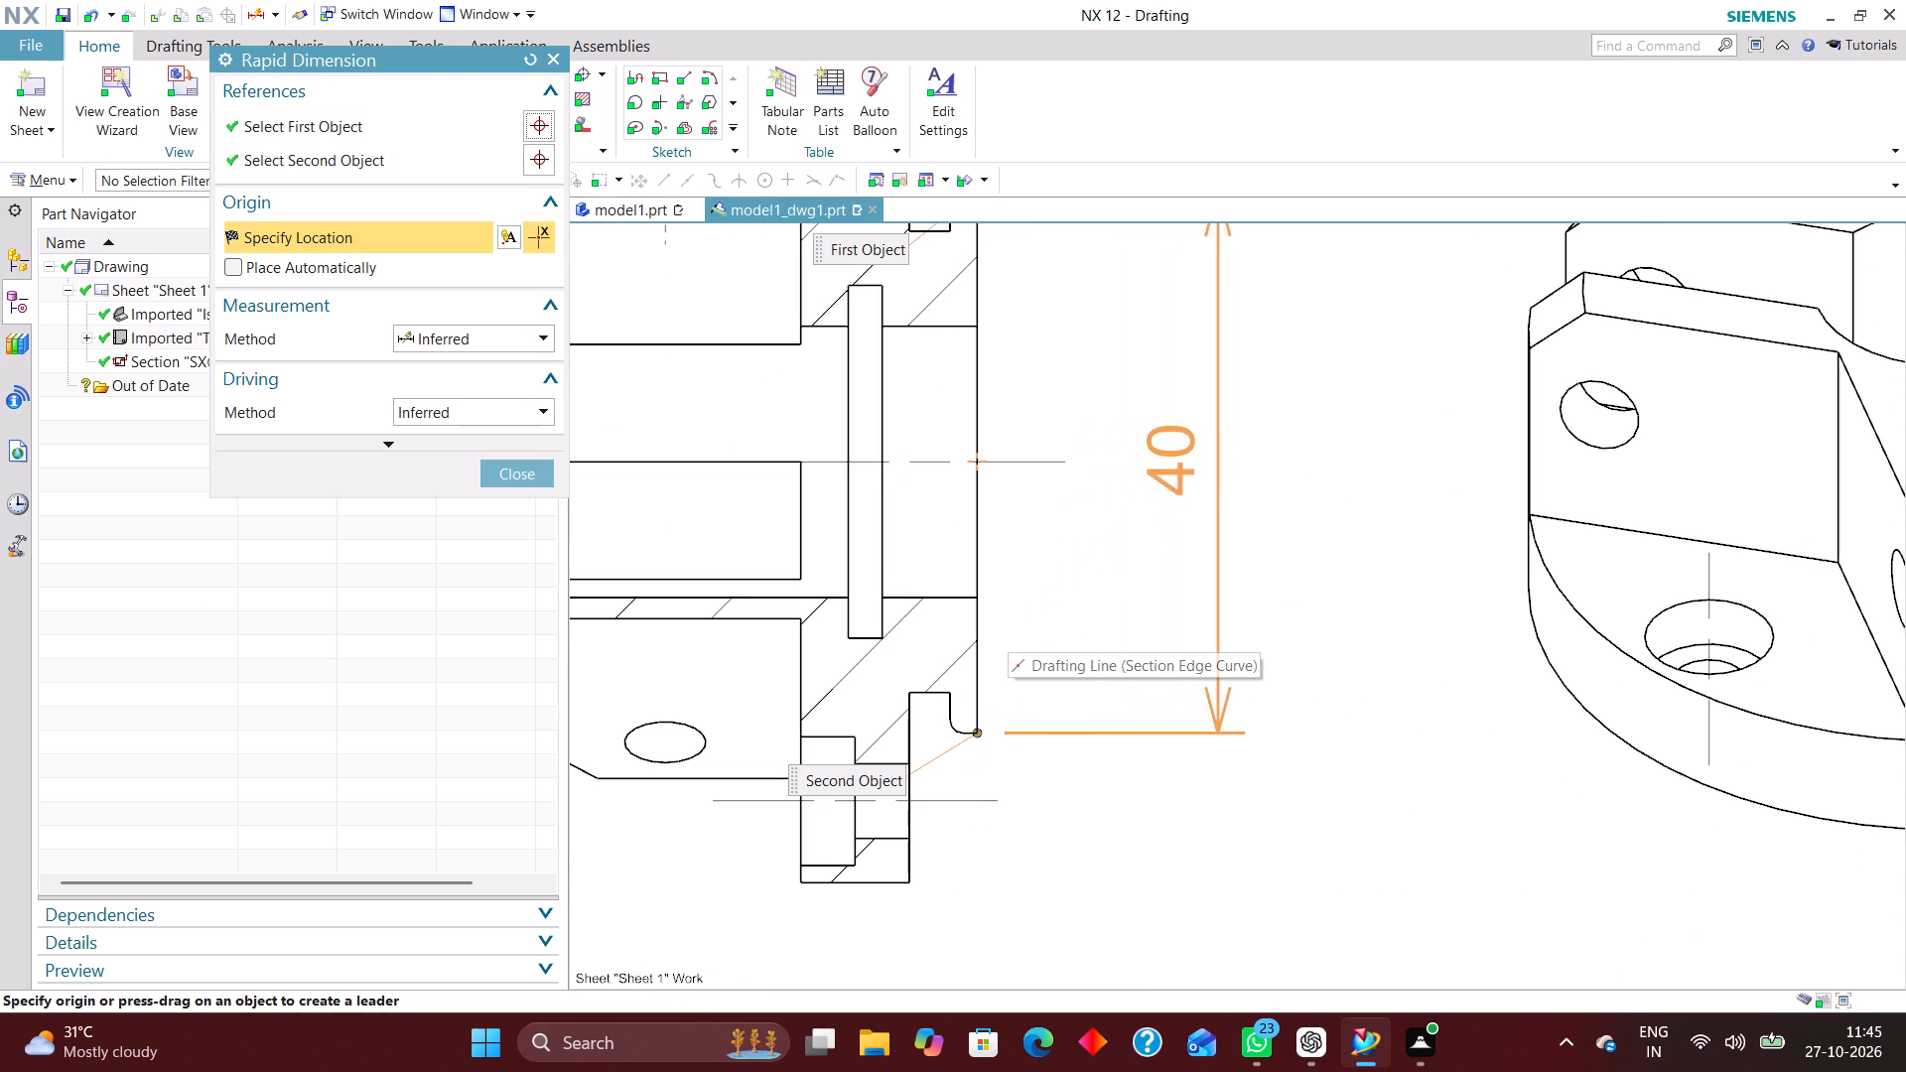
{"action": "left_click", "coordinate": [1156, 481]}
Add a vertical rapid dimension across the bore opening at the end face, placed inside the rim dimension in Section A-A.
{"action": "scroll", "coordinate": [925, 653], "scroll_direction": "down", "scroll_amount": 3}
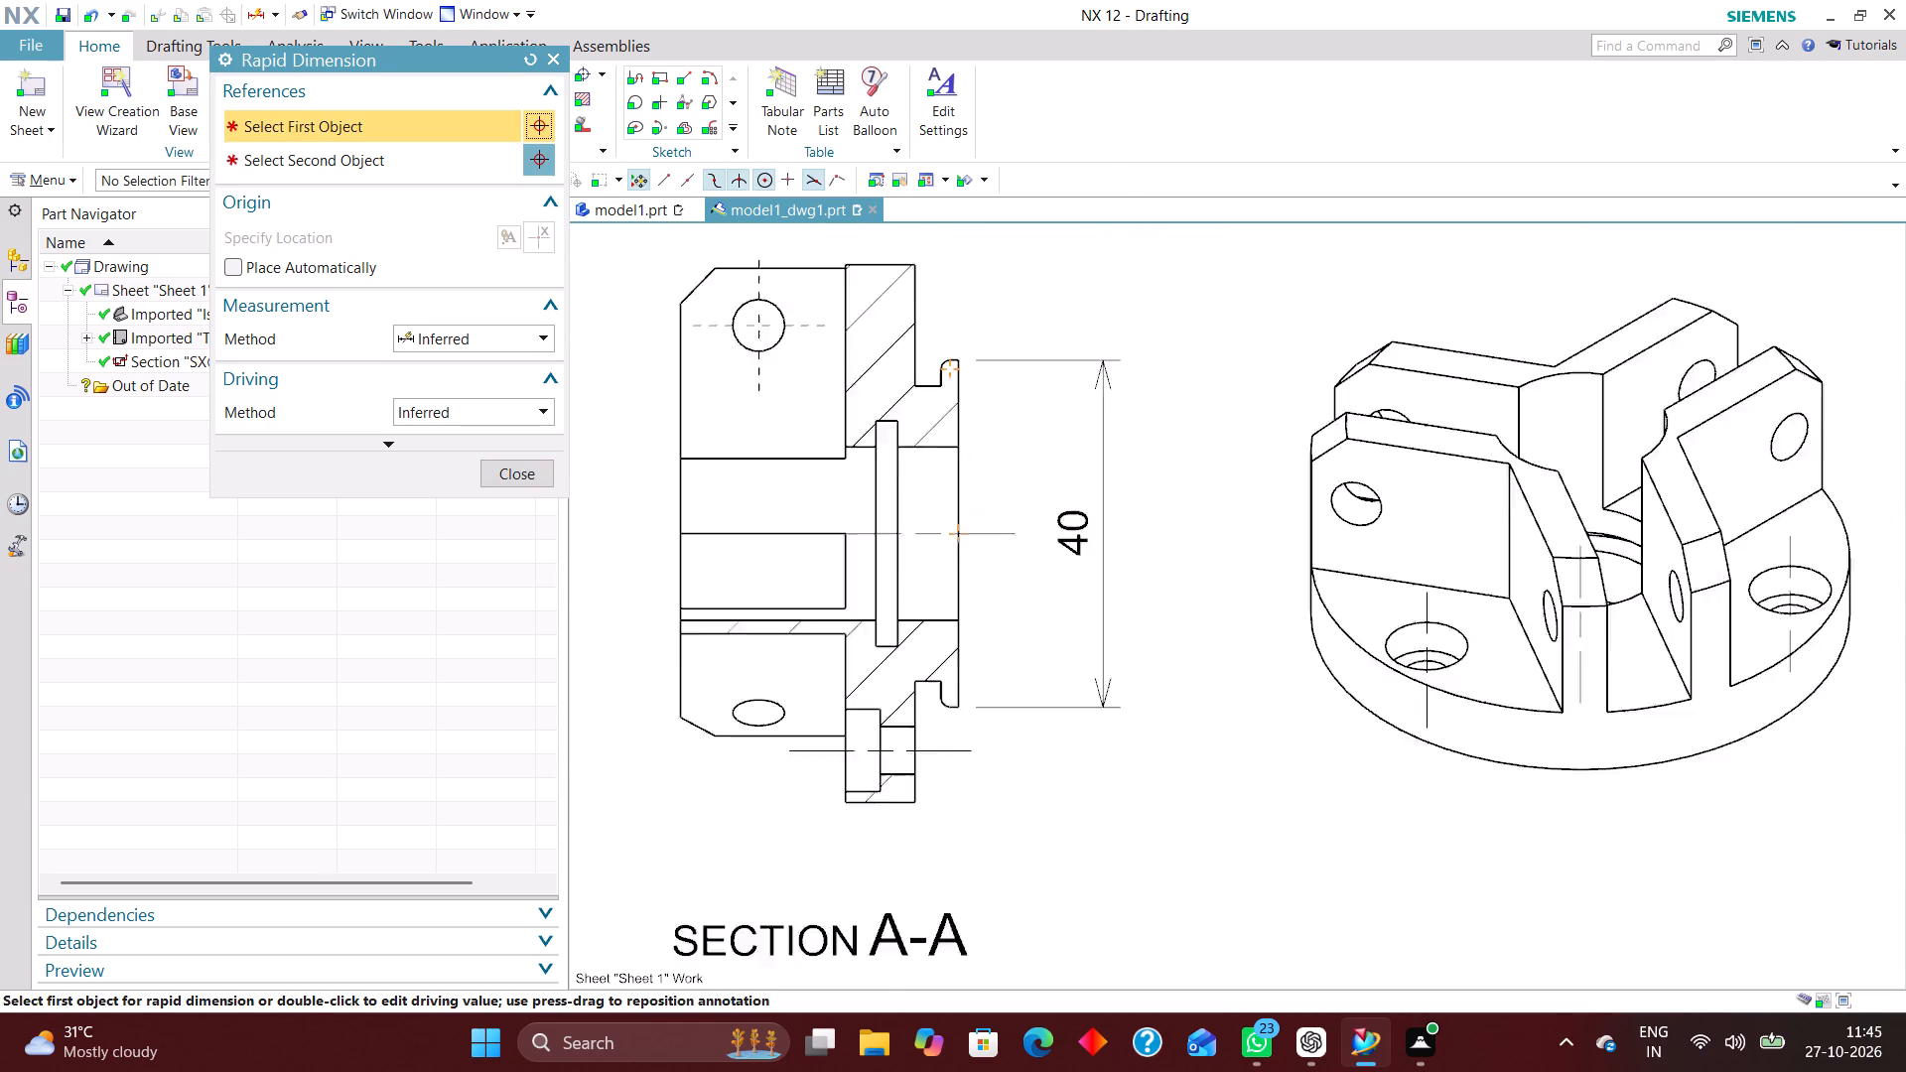
{"action": "scroll", "coordinate": [925, 669], "scroll_direction": "down", "scroll_amount": 2}
{"action": "scroll", "coordinate": [963, 584], "scroll_direction": "up", "scroll_amount": 4}
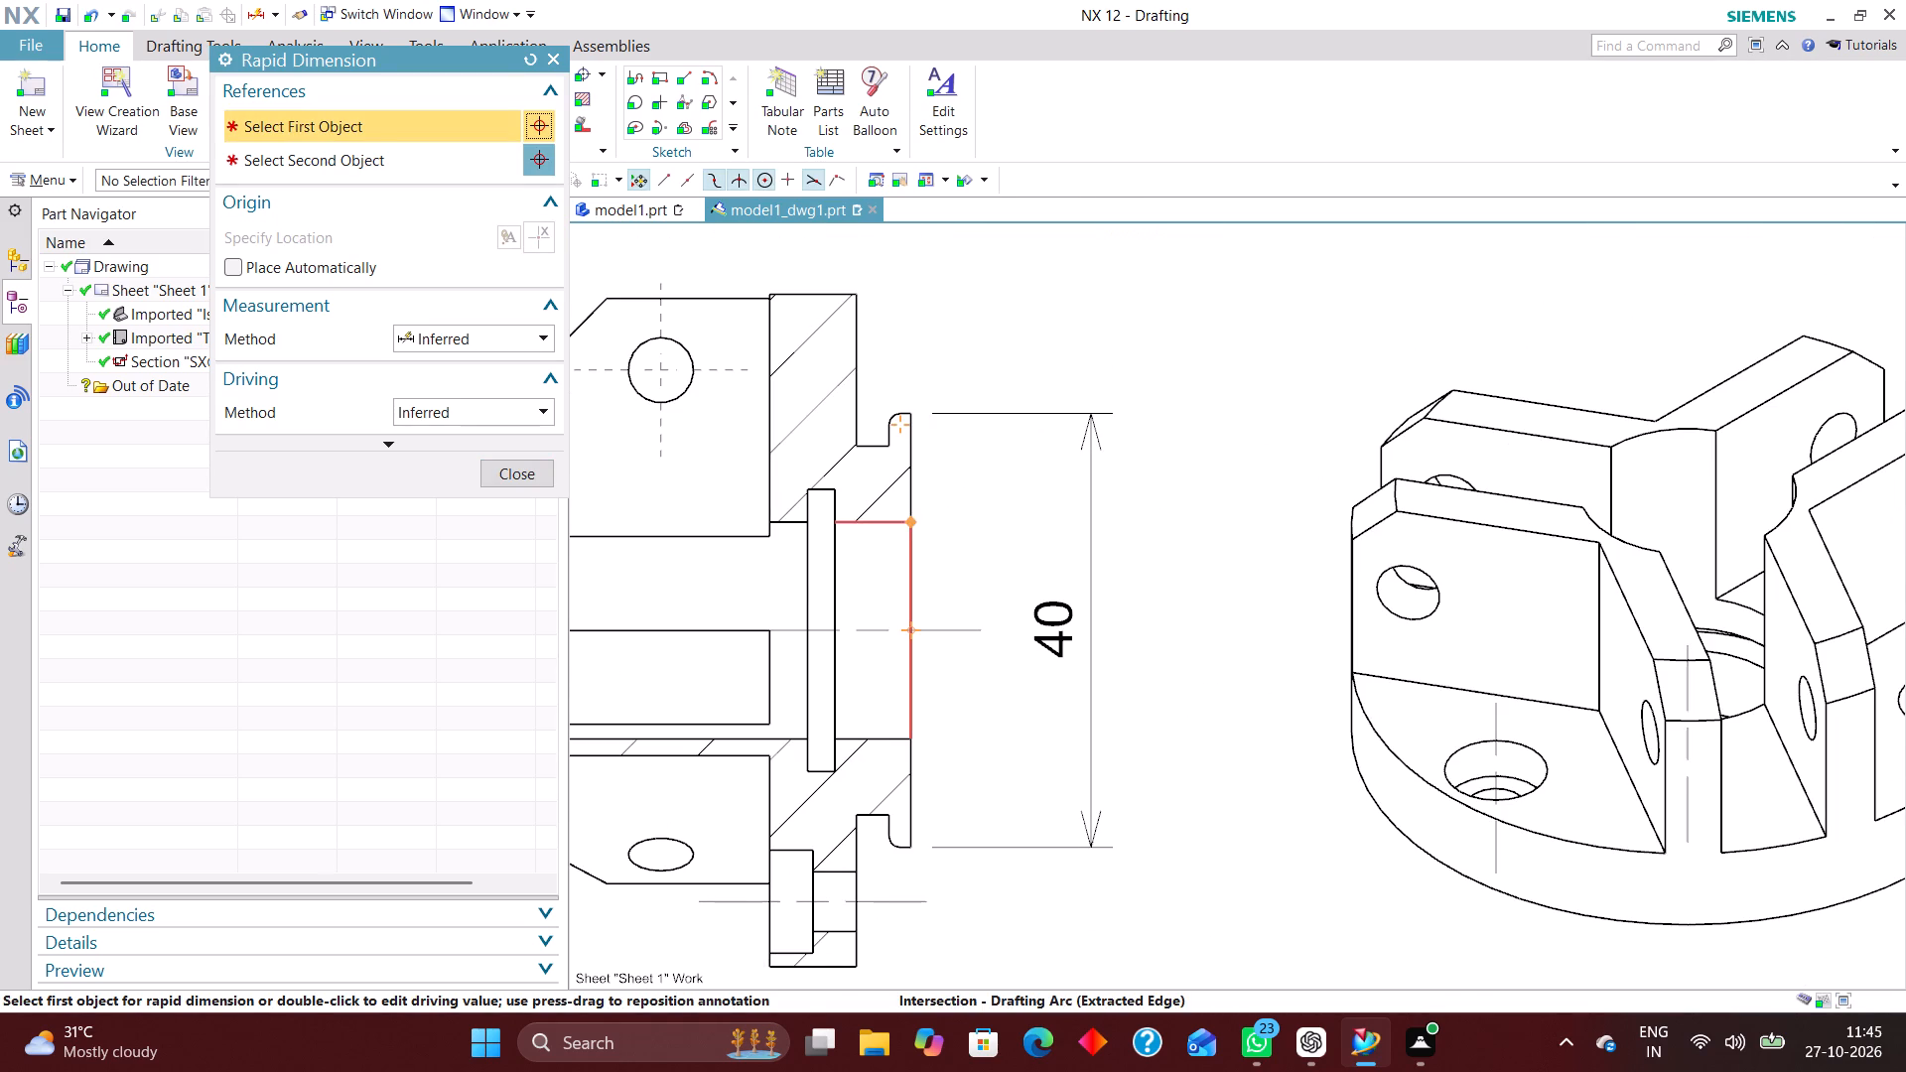
{"action": "left_click", "coordinate": [915, 522]}
{"action": "left_click", "coordinate": [912, 734]}
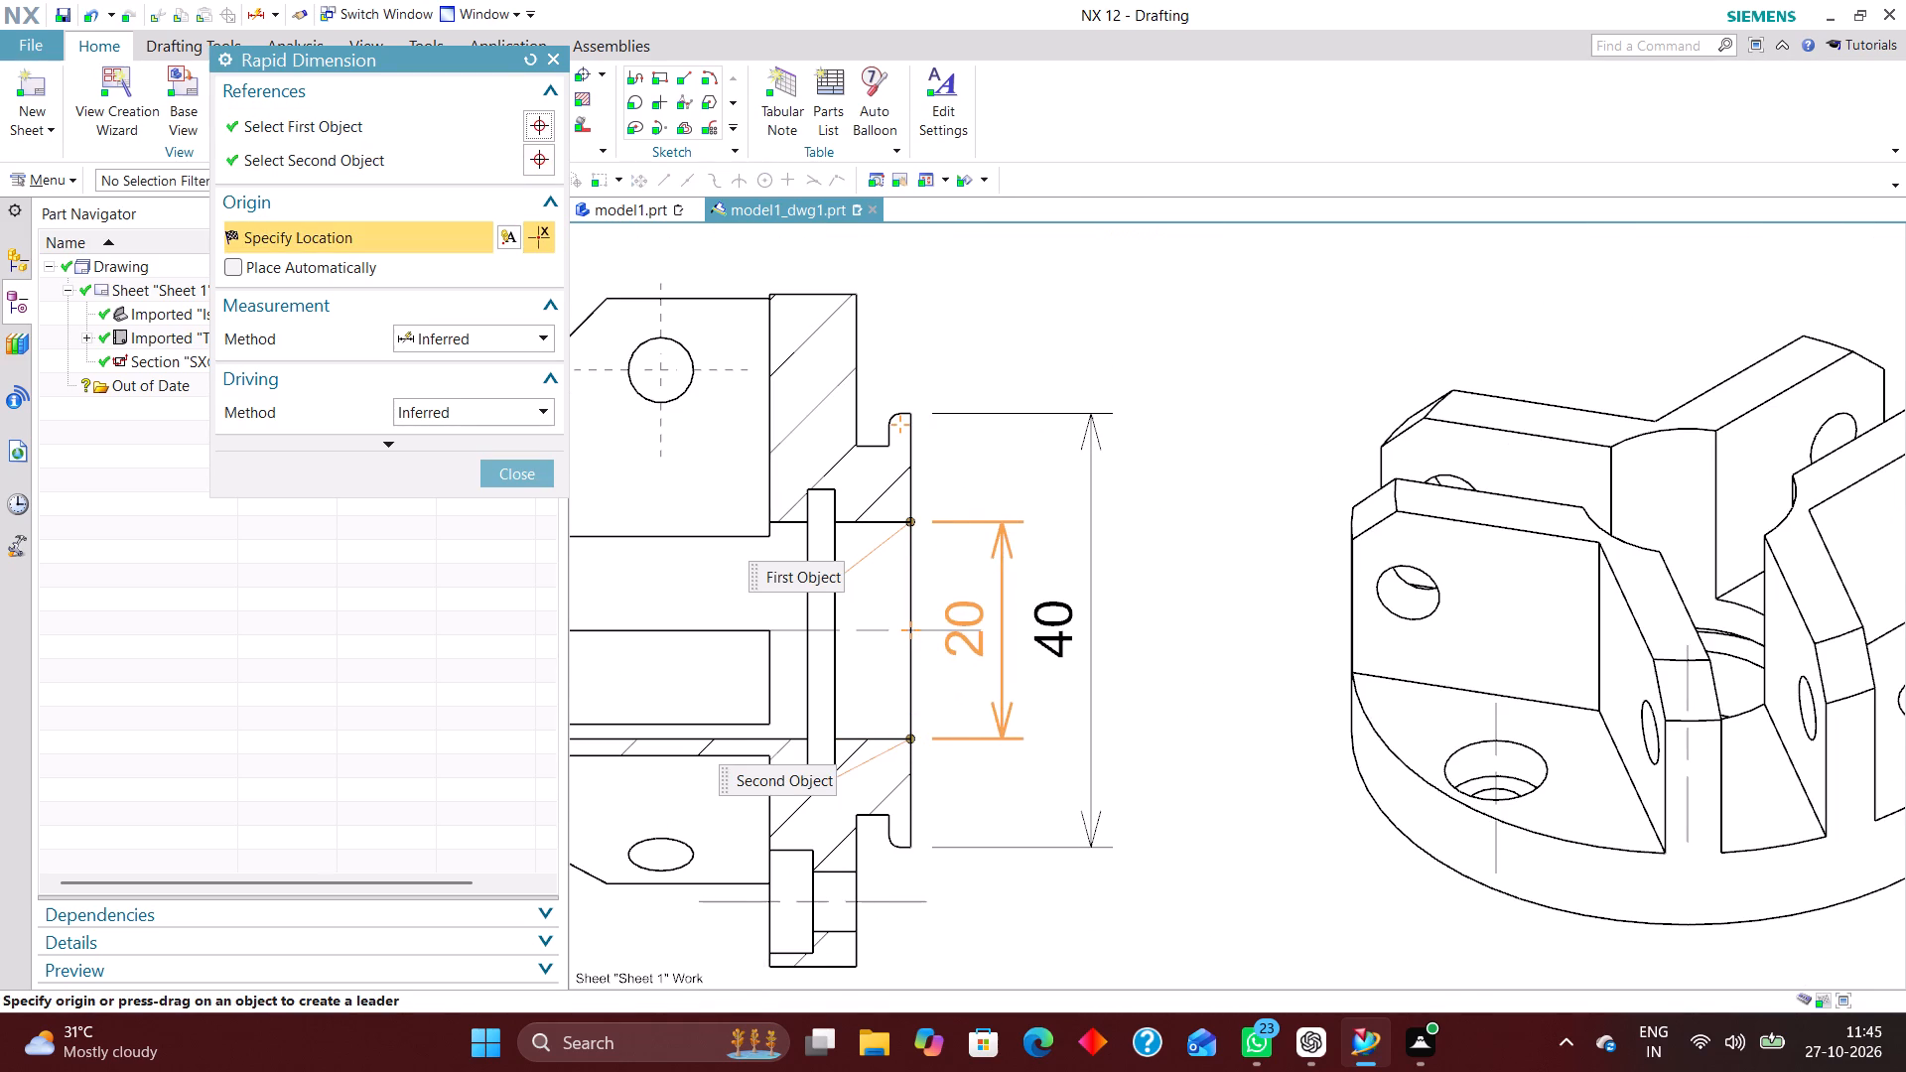
{"action": "left_click", "coordinate": [964, 629]}
Add a vertical rapid dimension across the internal groove's diameter in Section A-A, placed beyond the rim dimension.
{"action": "left_click", "coordinate": [840, 488]}
{"action": "left_click", "coordinate": [838, 767]}
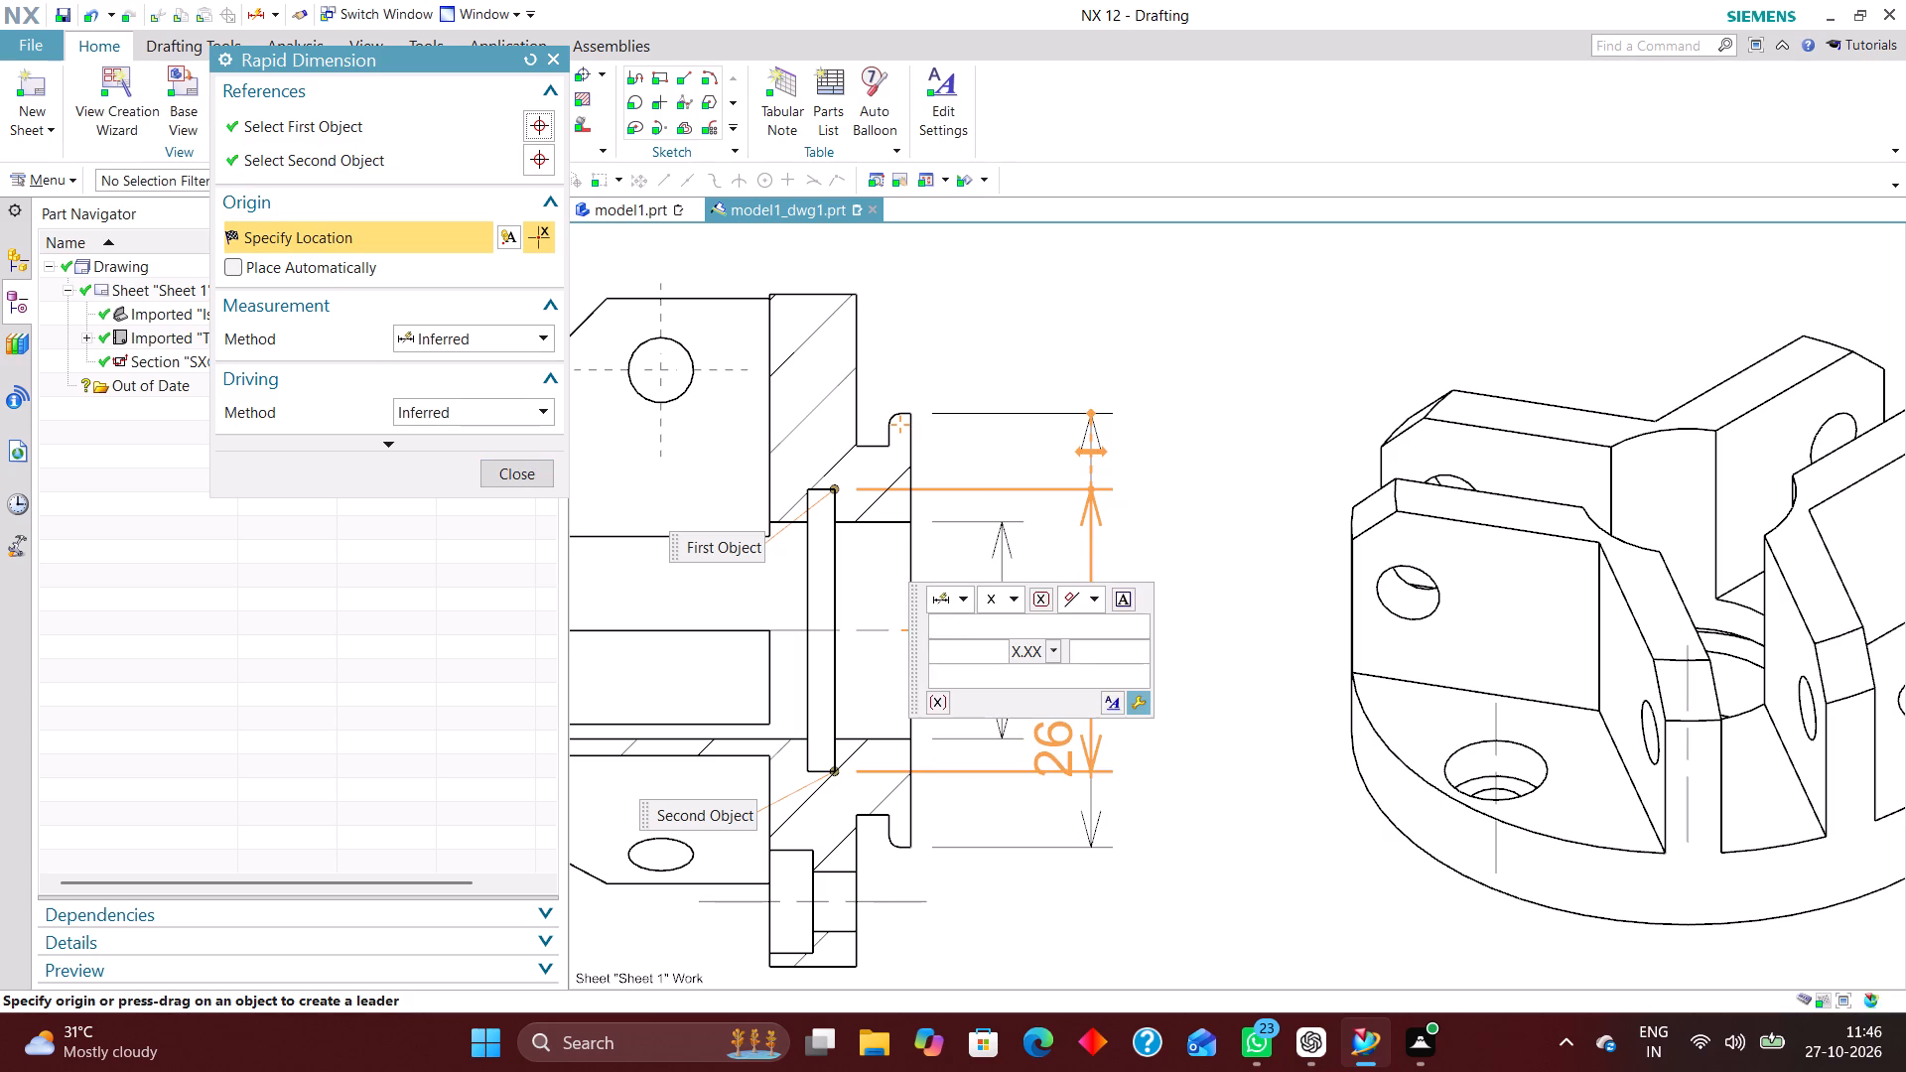
{"action": "scroll", "coordinate": [698, 737], "scroll_direction": "down", "scroll_amount": 5}
{"action": "scroll", "coordinate": [879, 742], "scroll_direction": "up", "scroll_amount": 6}
{"action": "left_click", "coordinate": [849, 725]}
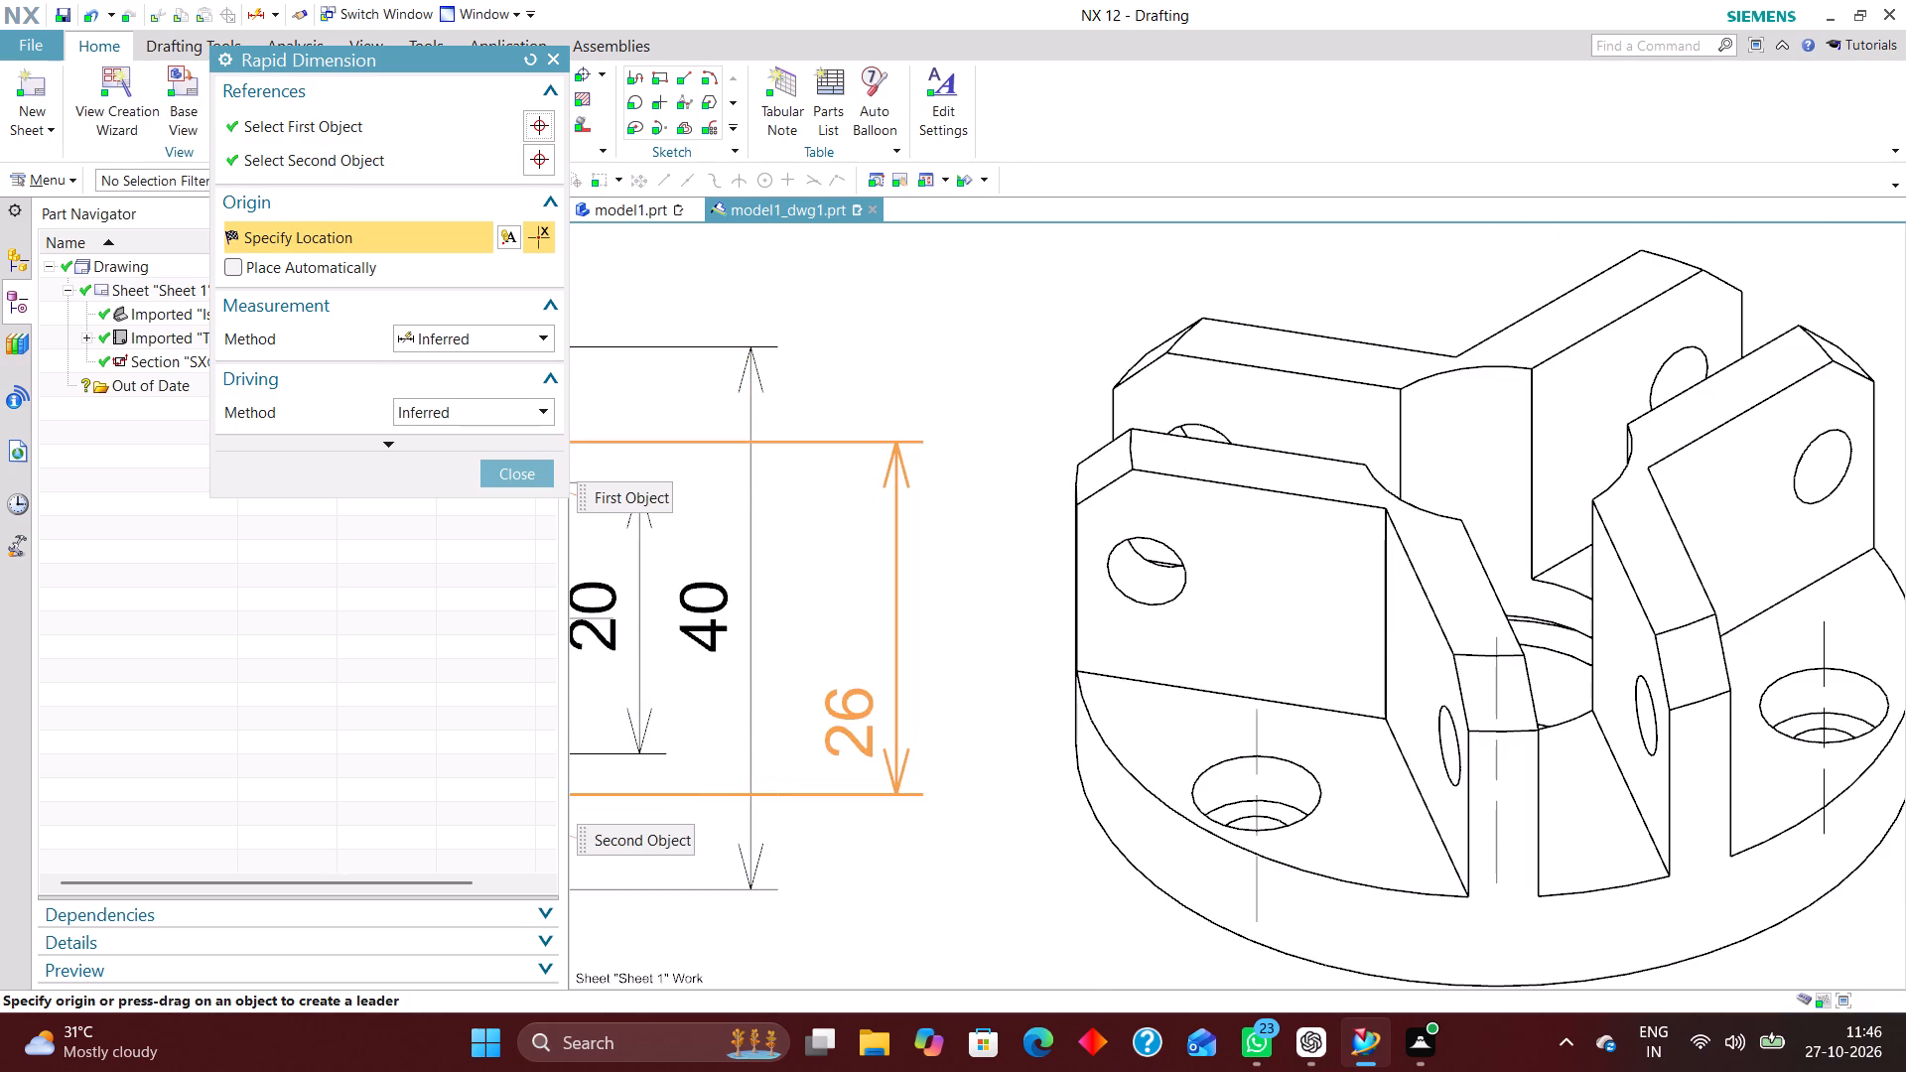
Rearrange the Section A-A dimensions so the groove dimension sits between bore and rim dimensions, with their texts level at mid-height.
{"action": "scroll", "coordinate": [833, 758], "scroll_direction": "down", "scroll_amount": 3}
{"action": "left_click_drag", "start_coordinate": [797, 821], "coordinate": [876, 812]}
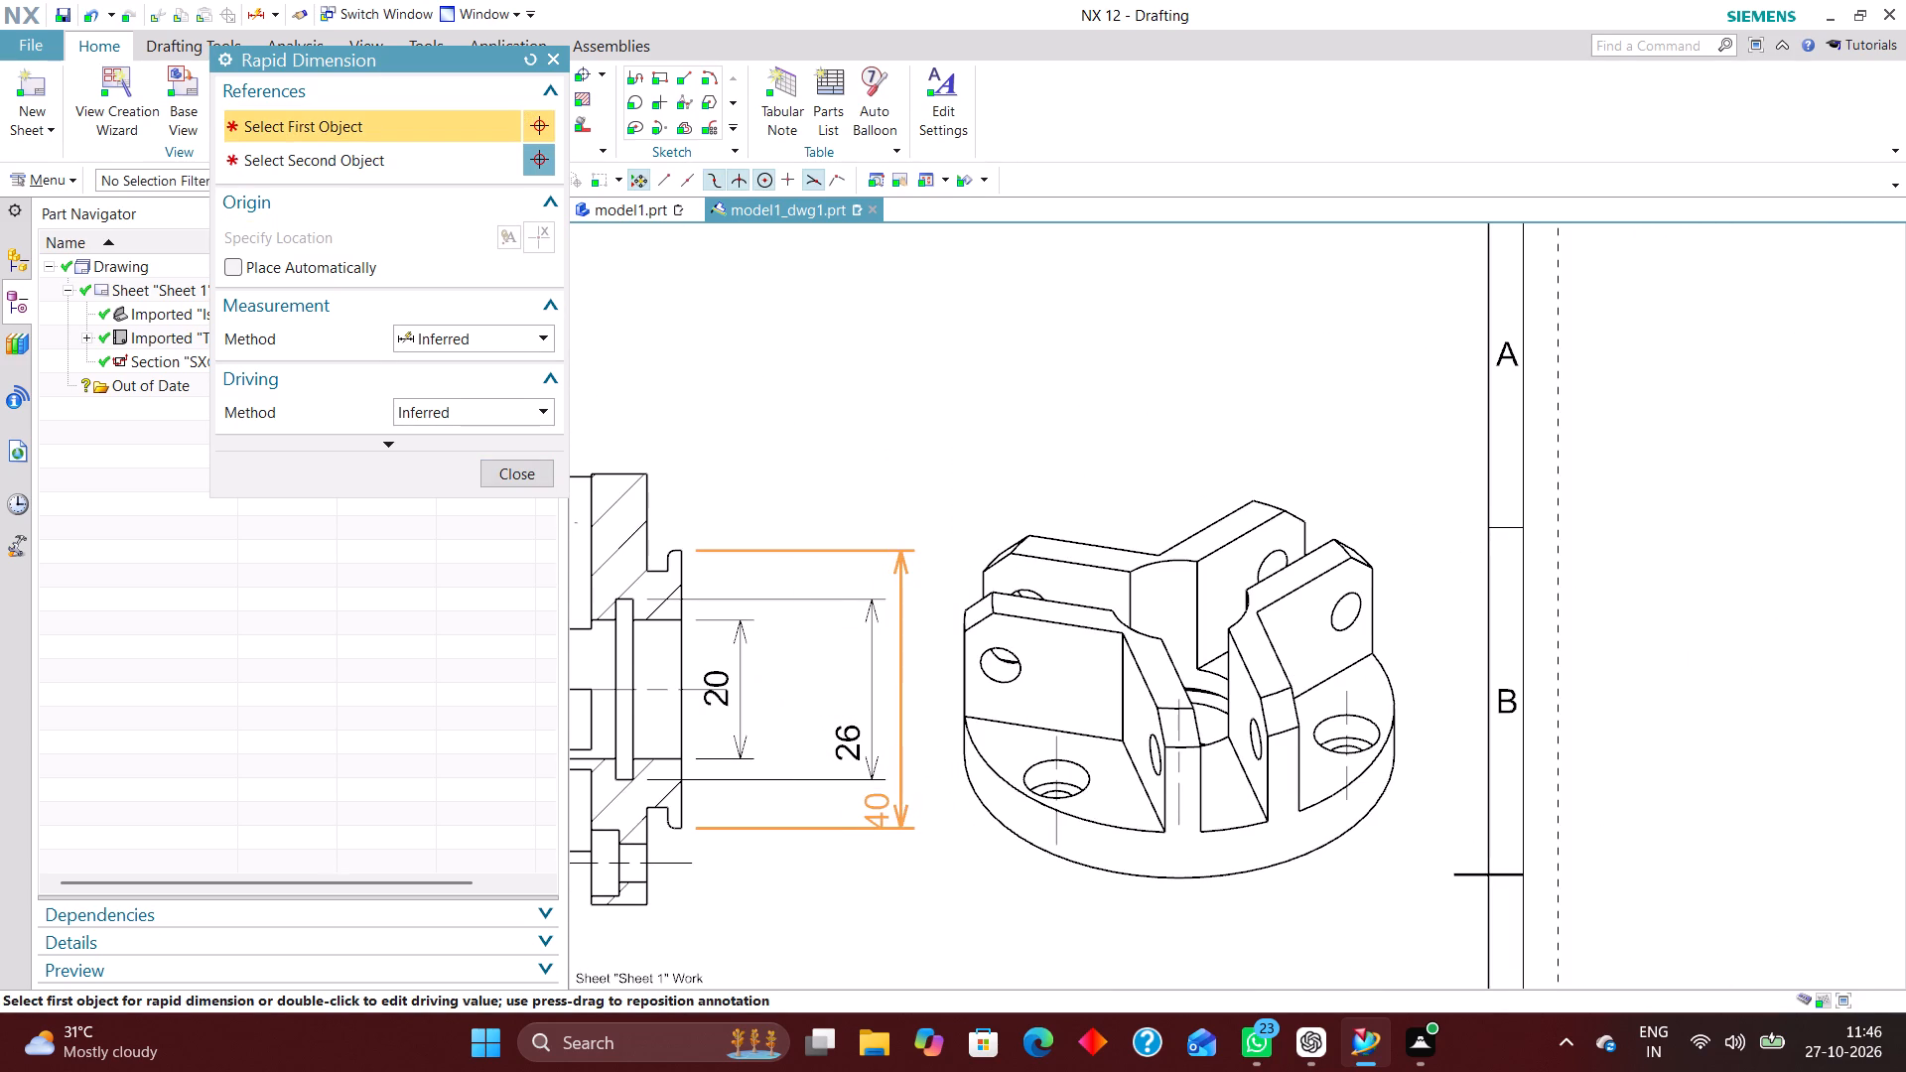
{"action": "left_click_drag", "start_coordinate": [876, 812], "coordinate": [878, 812]}
{"action": "left_click_drag", "start_coordinate": [861, 741], "coordinate": [784, 702]}
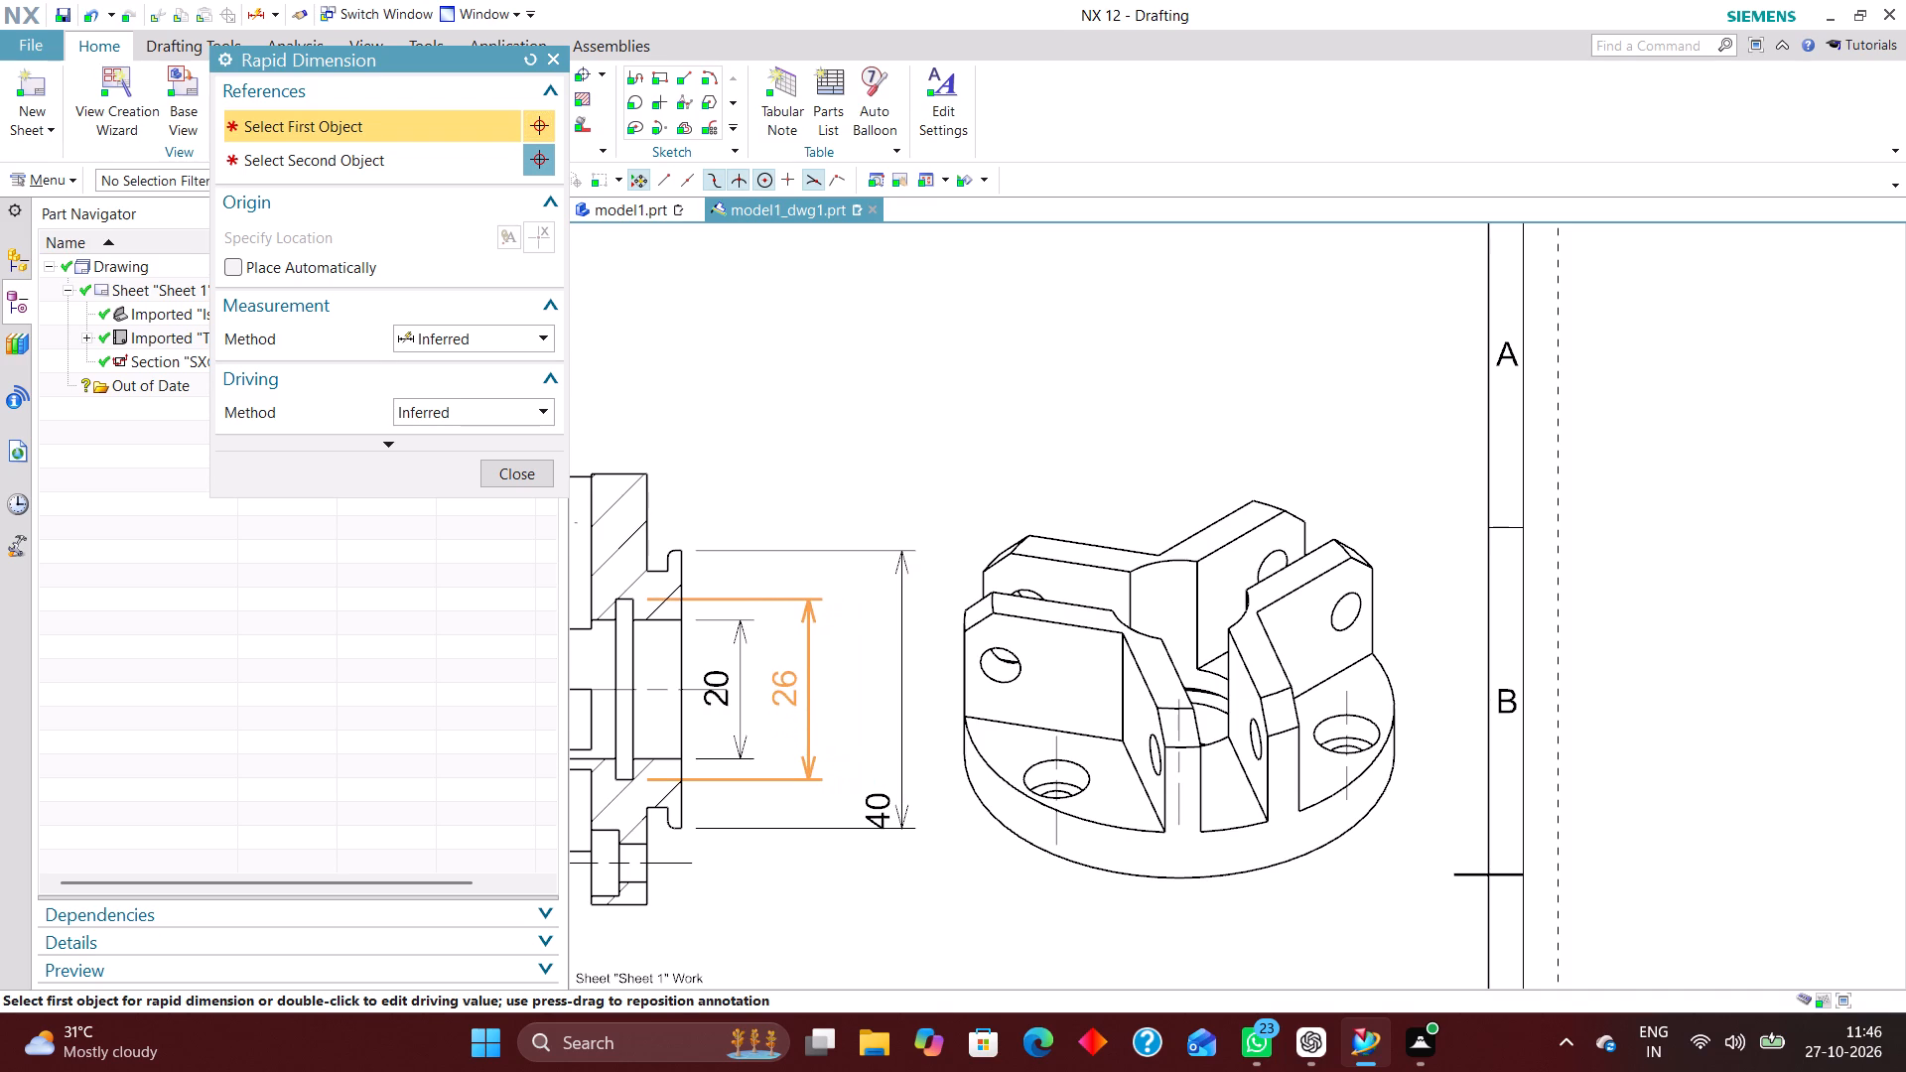
{"action": "left_click_drag", "start_coordinate": [784, 702], "coordinate": [785, 704]}
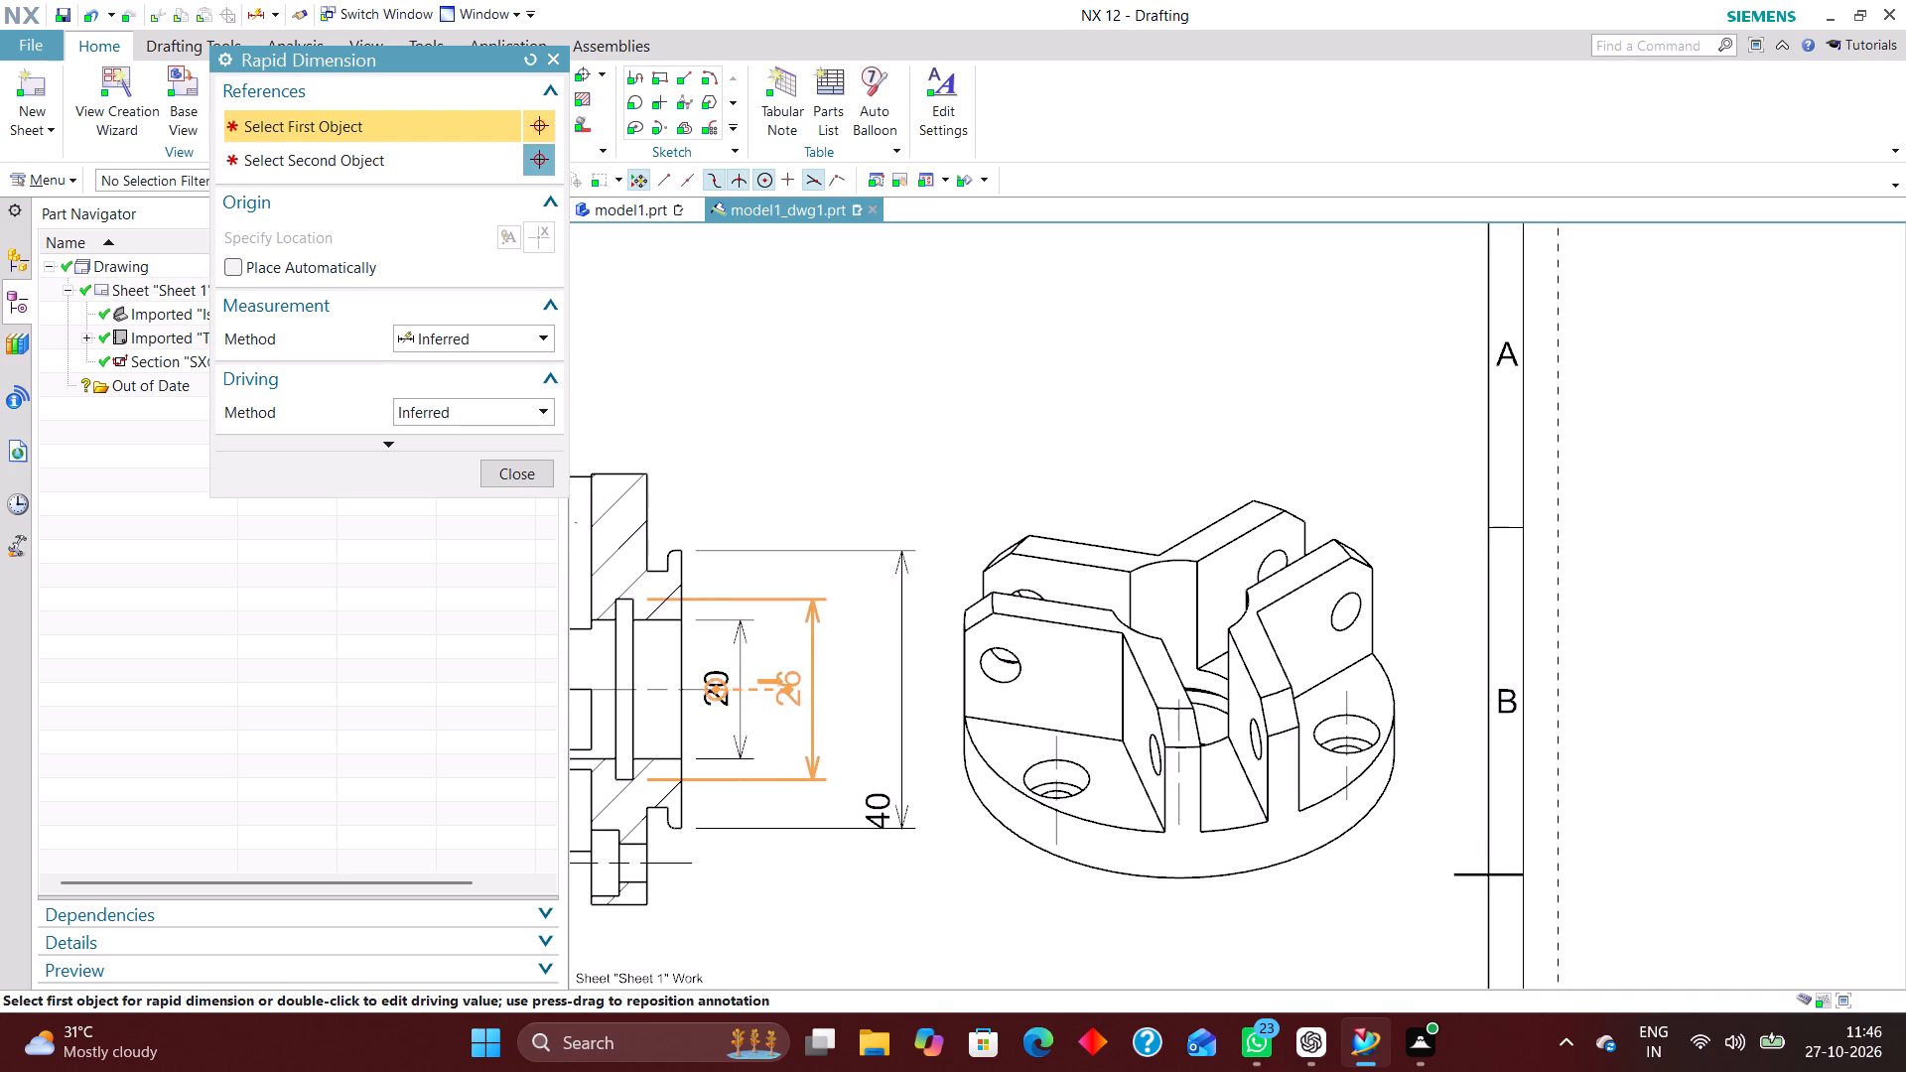
{"action": "left_click_drag", "start_coordinate": [785, 704], "coordinate": [790, 705]}
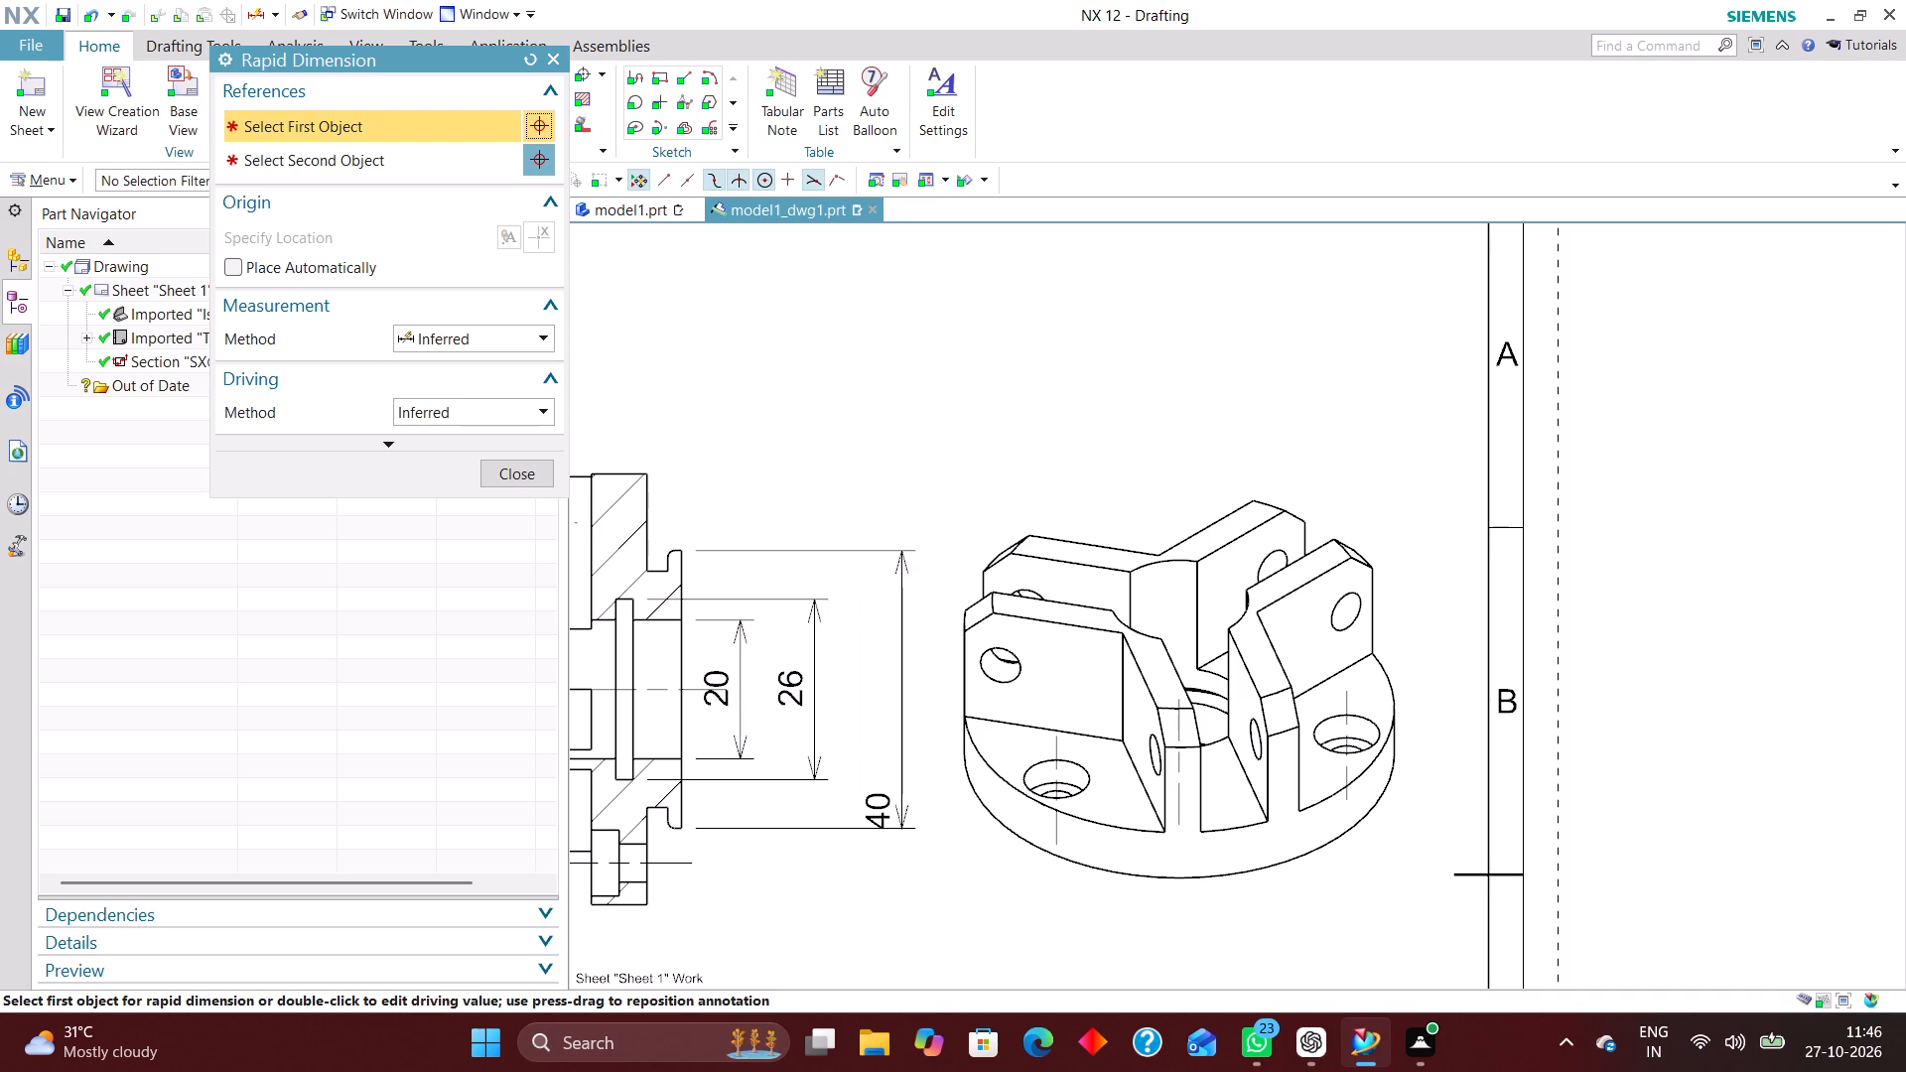
{"action": "left_click_drag", "start_coordinate": [875, 807], "coordinate": [847, 712]}
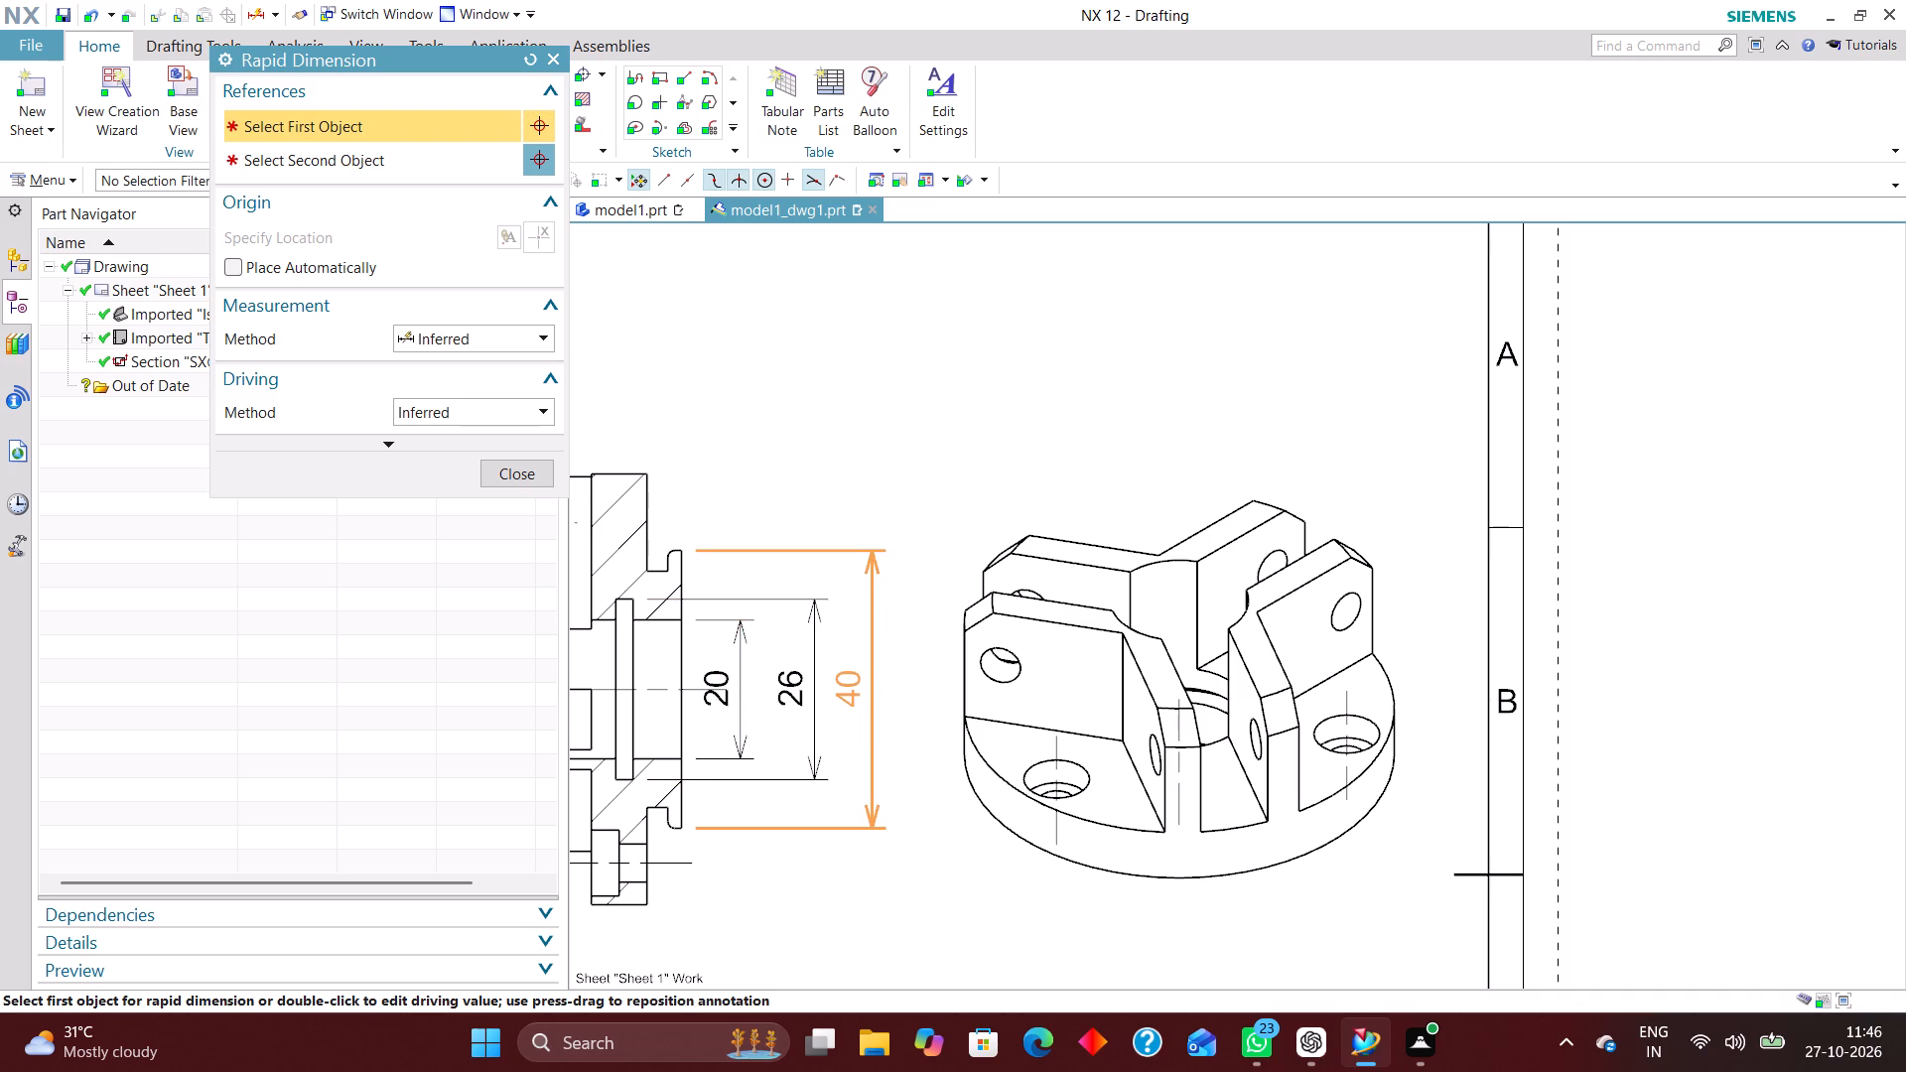
{"action": "left_click_drag", "start_coordinate": [847, 712], "coordinate": [844, 714]}
Add a vertical rapid dimension across the flange's full outer diameter in Section A-A, placed outside the other dimensions beside the isometric view.
{"action": "scroll", "coordinate": [883, 839], "scroll_direction": "down", "scroll_amount": 2}
{"action": "scroll", "coordinate": [724, 770], "scroll_direction": "up", "scroll_amount": 3}
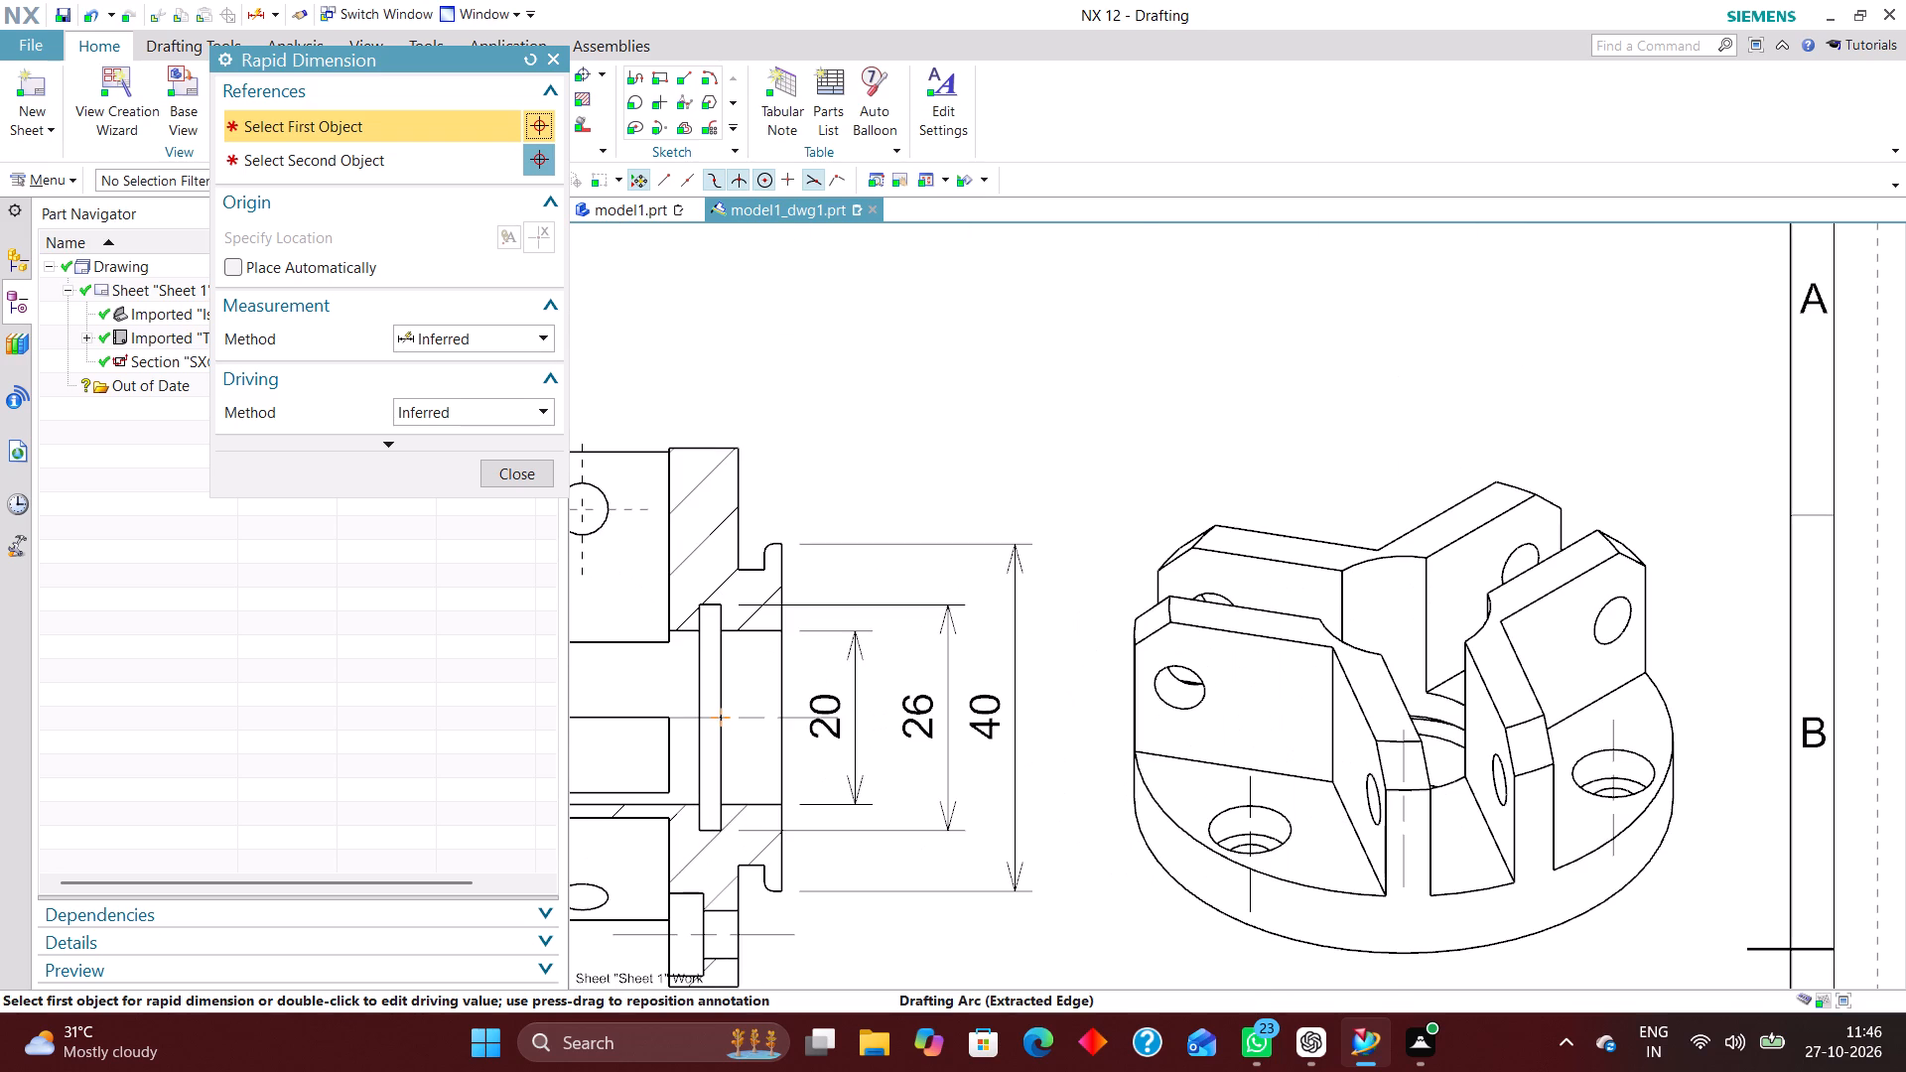
{"action": "scroll", "coordinate": [842, 722], "scroll_direction": "down", "scroll_amount": 4}
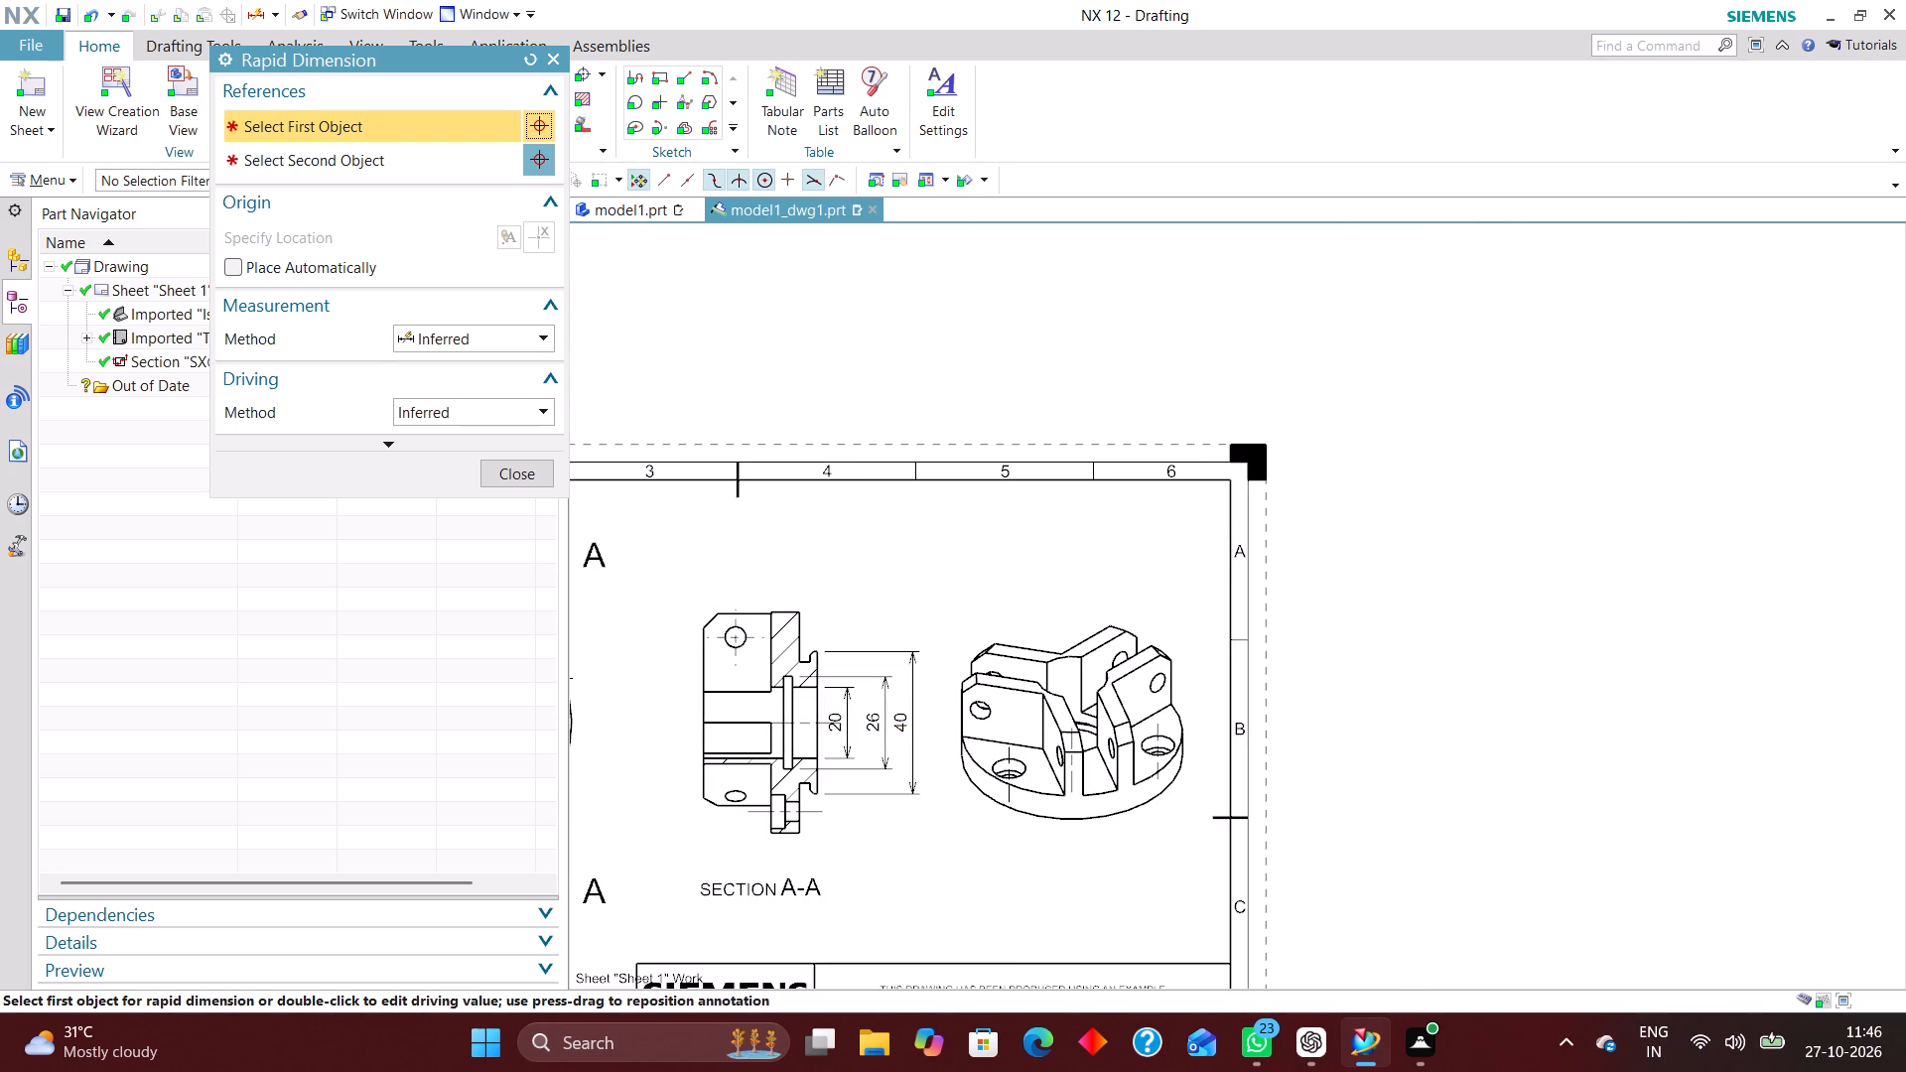
{"action": "scroll", "coordinate": [829, 659], "scroll_direction": "up", "scroll_amount": 4}
{"action": "left_click", "coordinate": [763, 527]}
{"action": "scroll", "coordinate": [835, 550], "scroll_direction": "down", "scroll_amount": 1}
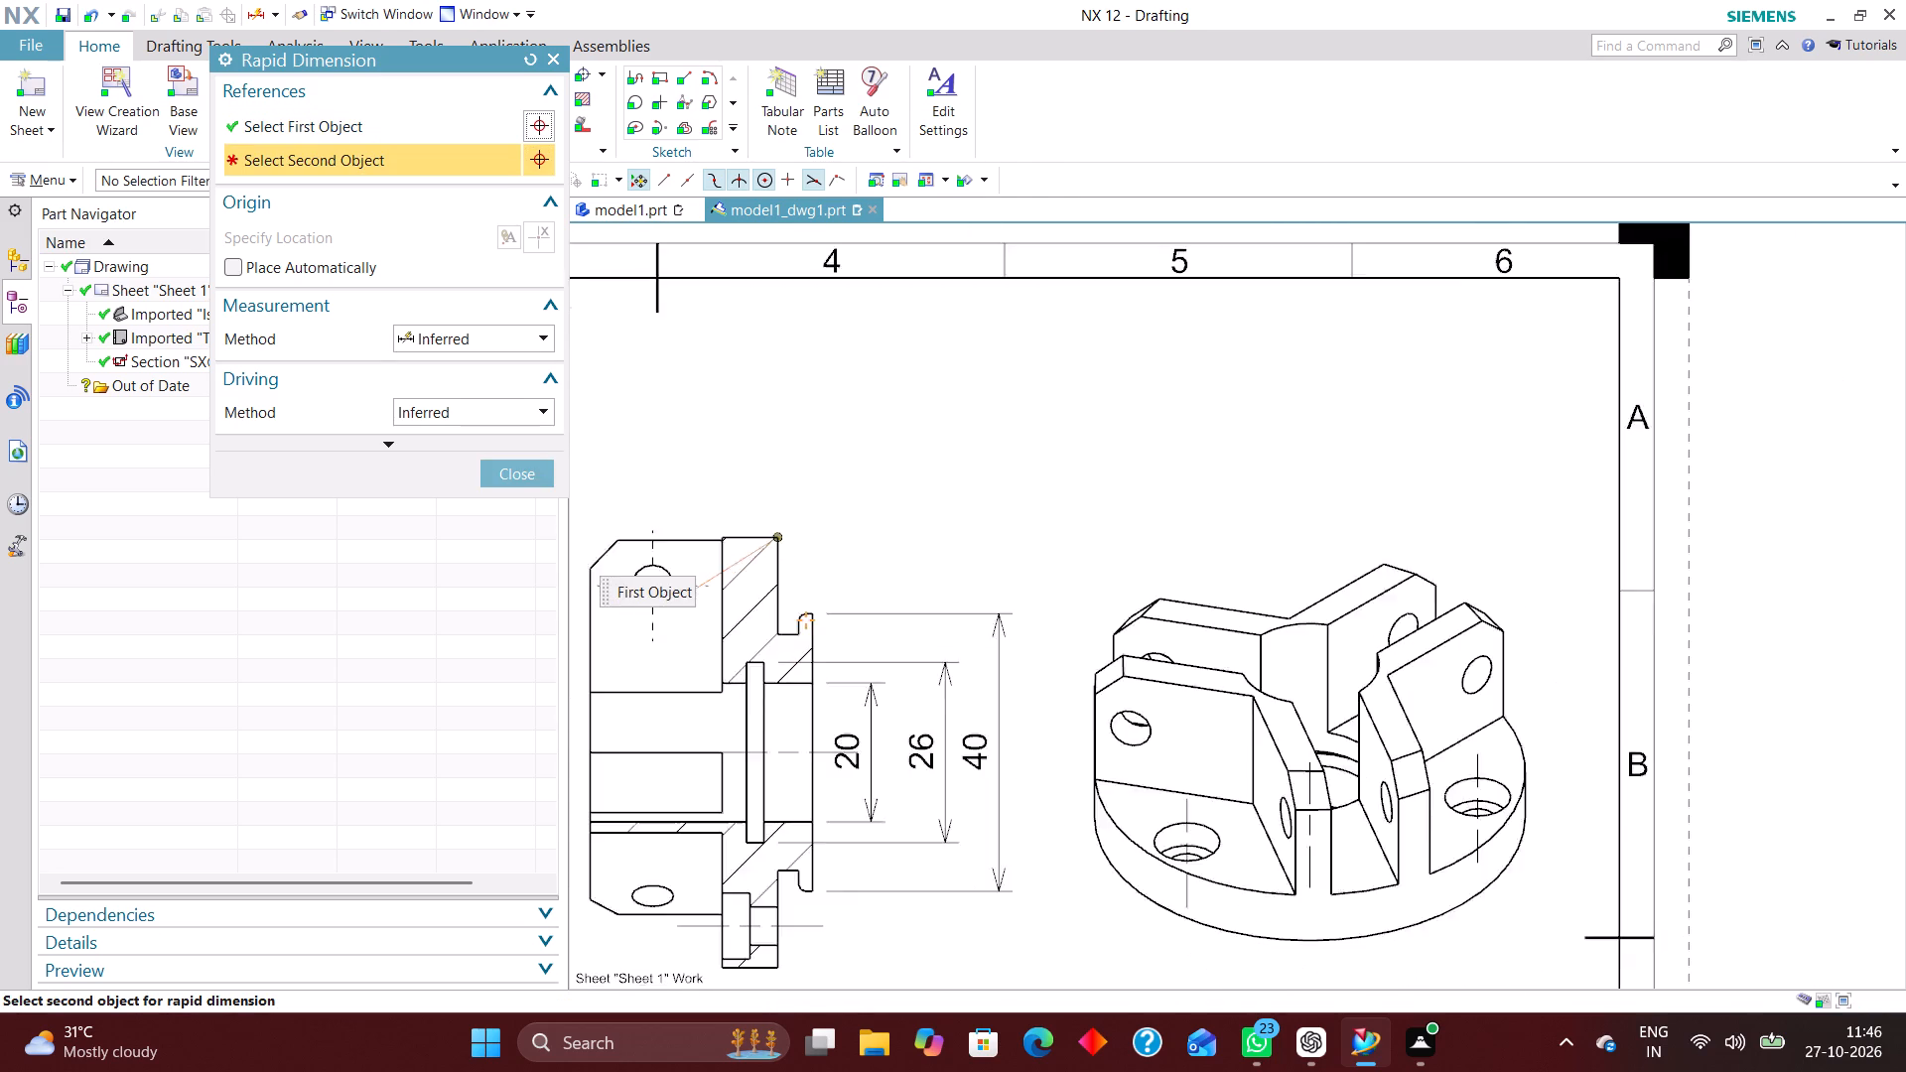
{"action": "scroll", "coordinate": [835, 551], "scroll_direction": "down", "scroll_amount": 1}
{"action": "left_click", "coordinate": [790, 886]}
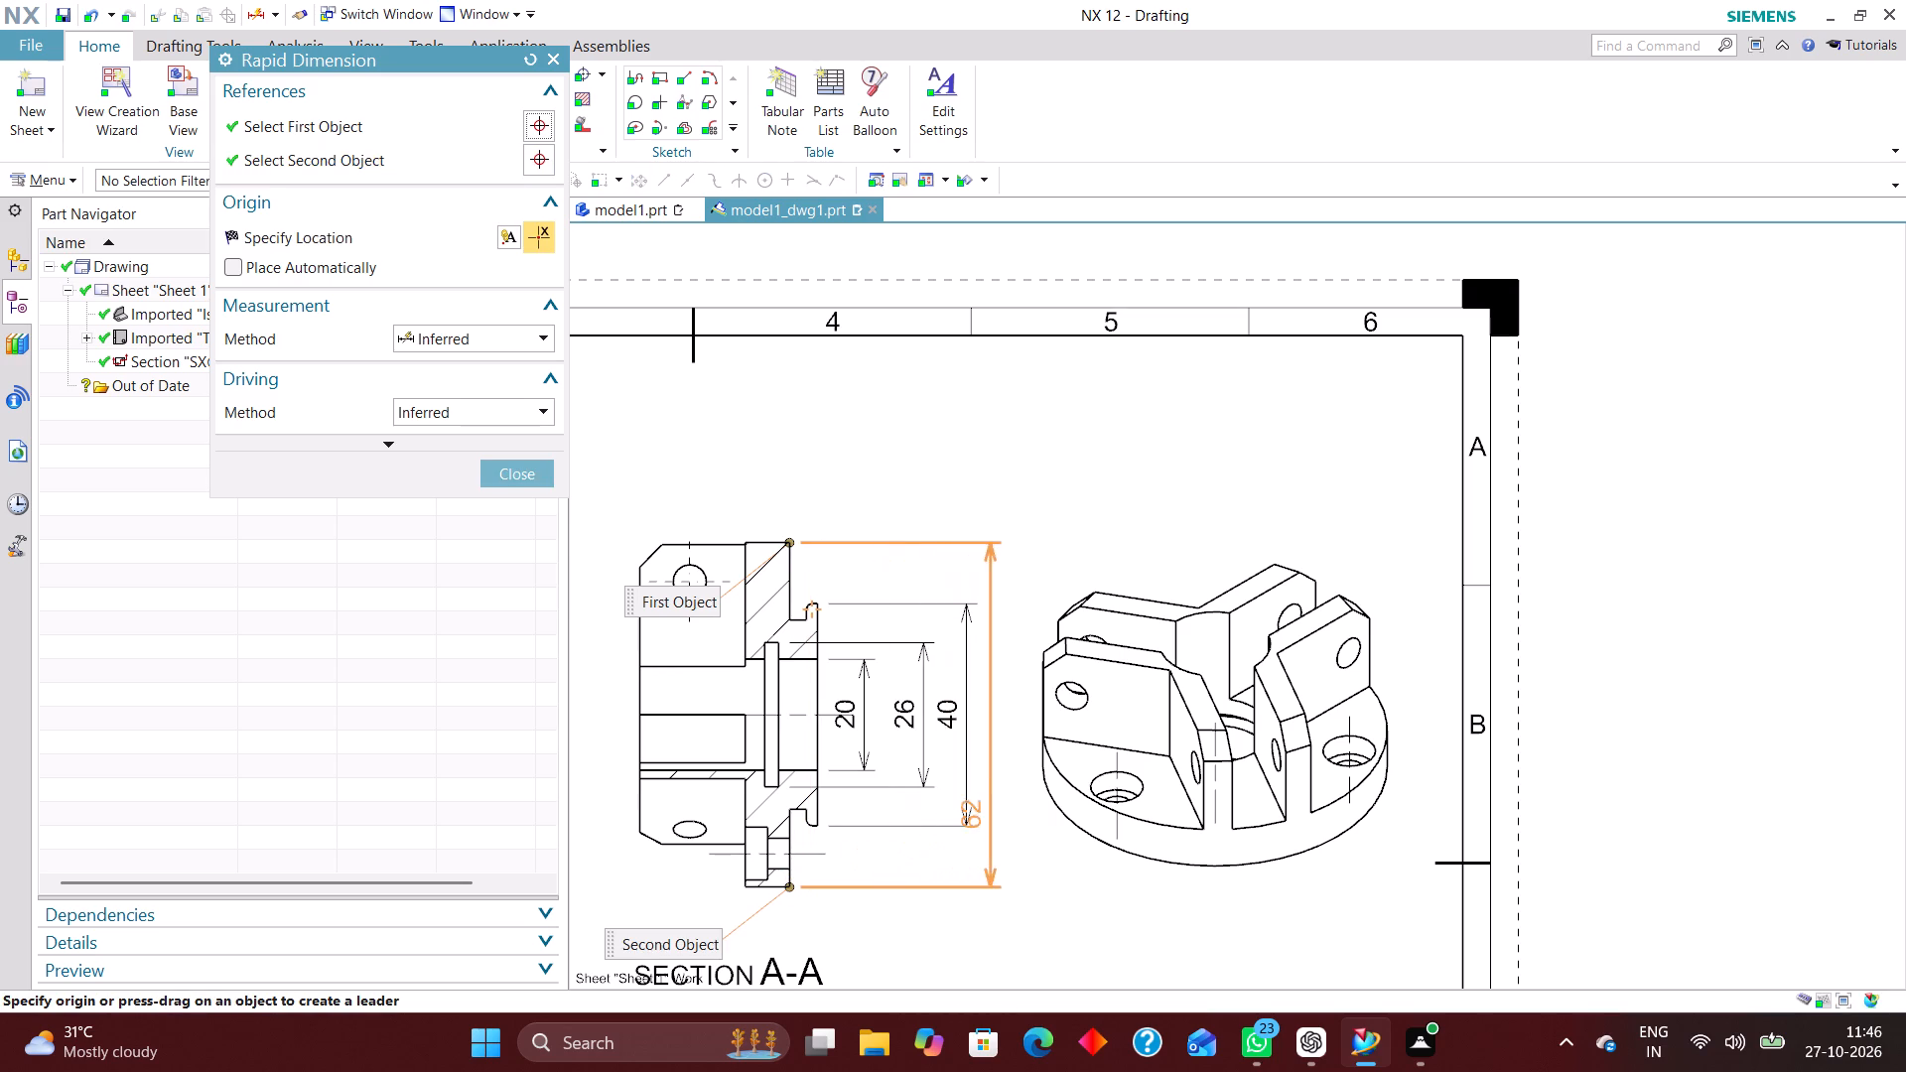
{"action": "scroll", "coordinate": [1018, 735], "scroll_direction": "up", "scroll_amount": 4}
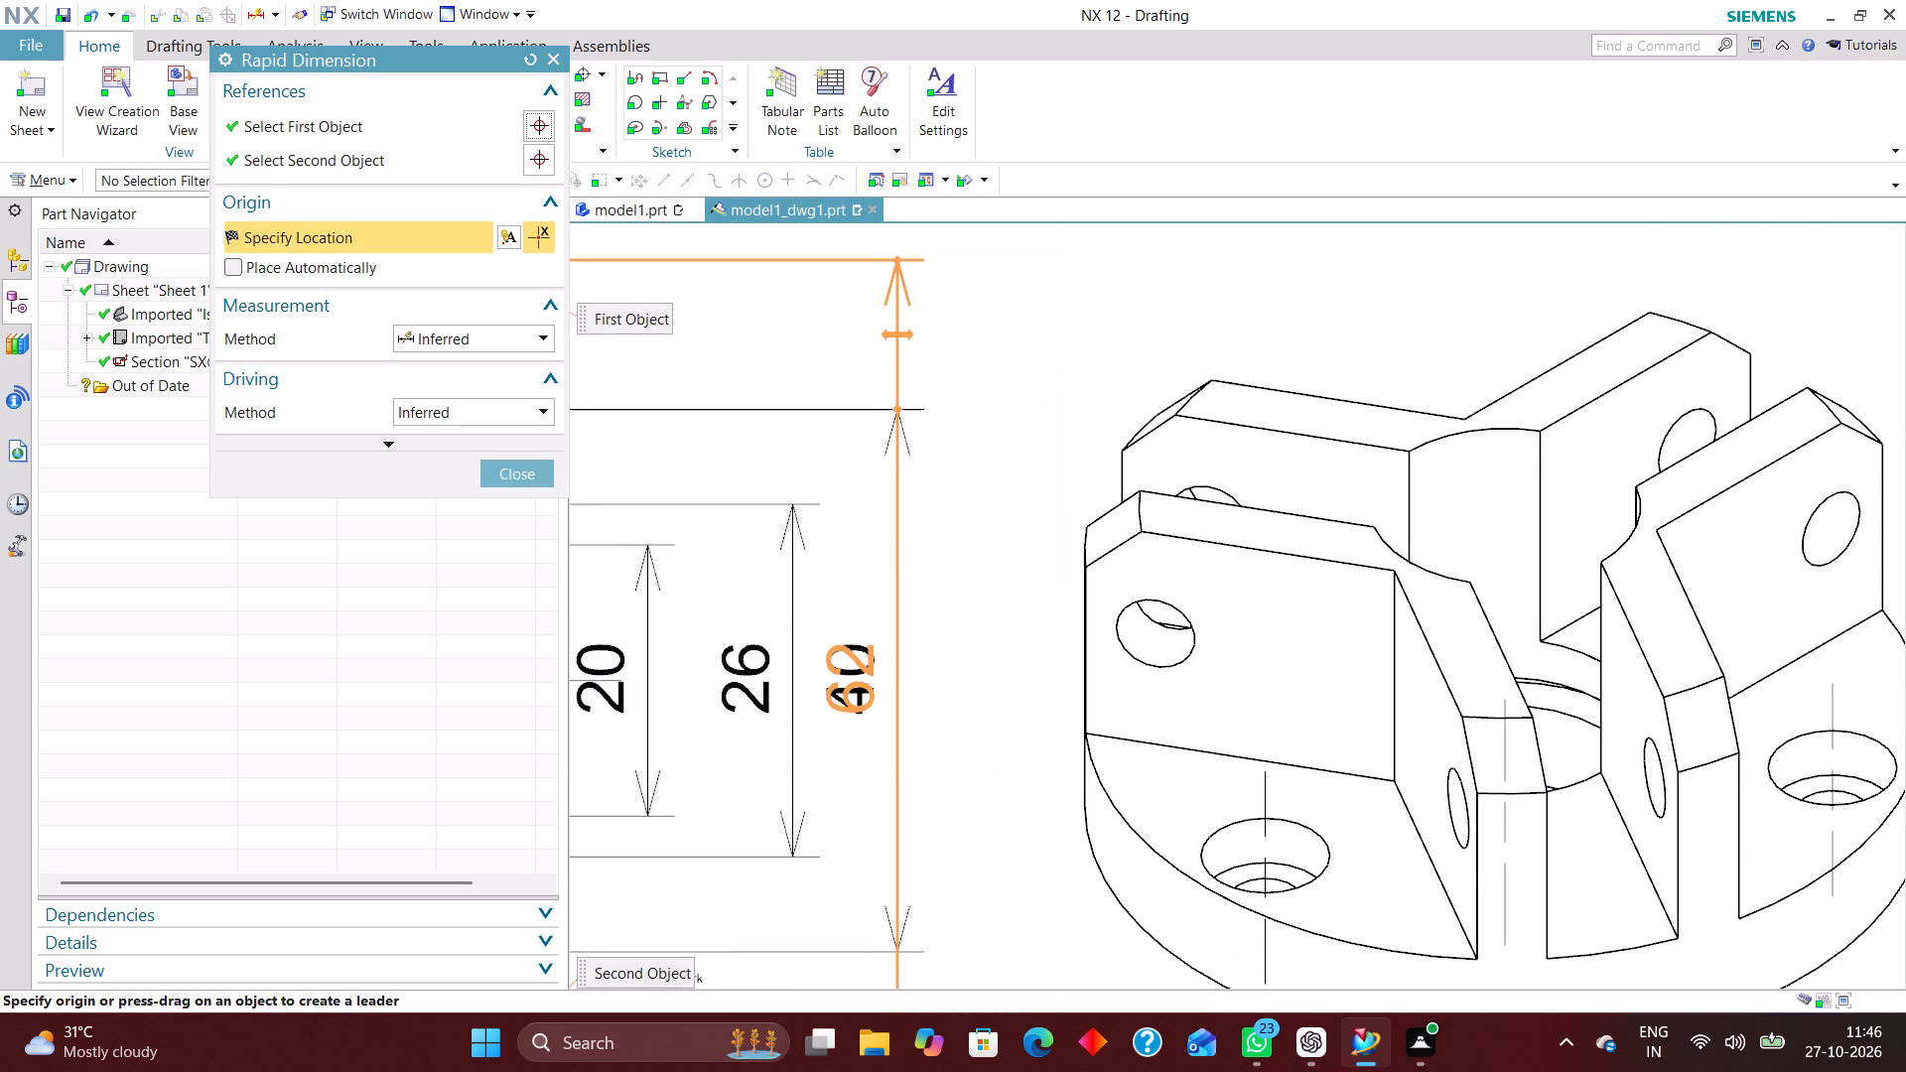
{"action": "left_click", "coordinate": [994, 704]}
{"action": "scroll", "coordinate": [933, 633], "scroll_direction": "down", "scroll_amount": 4}
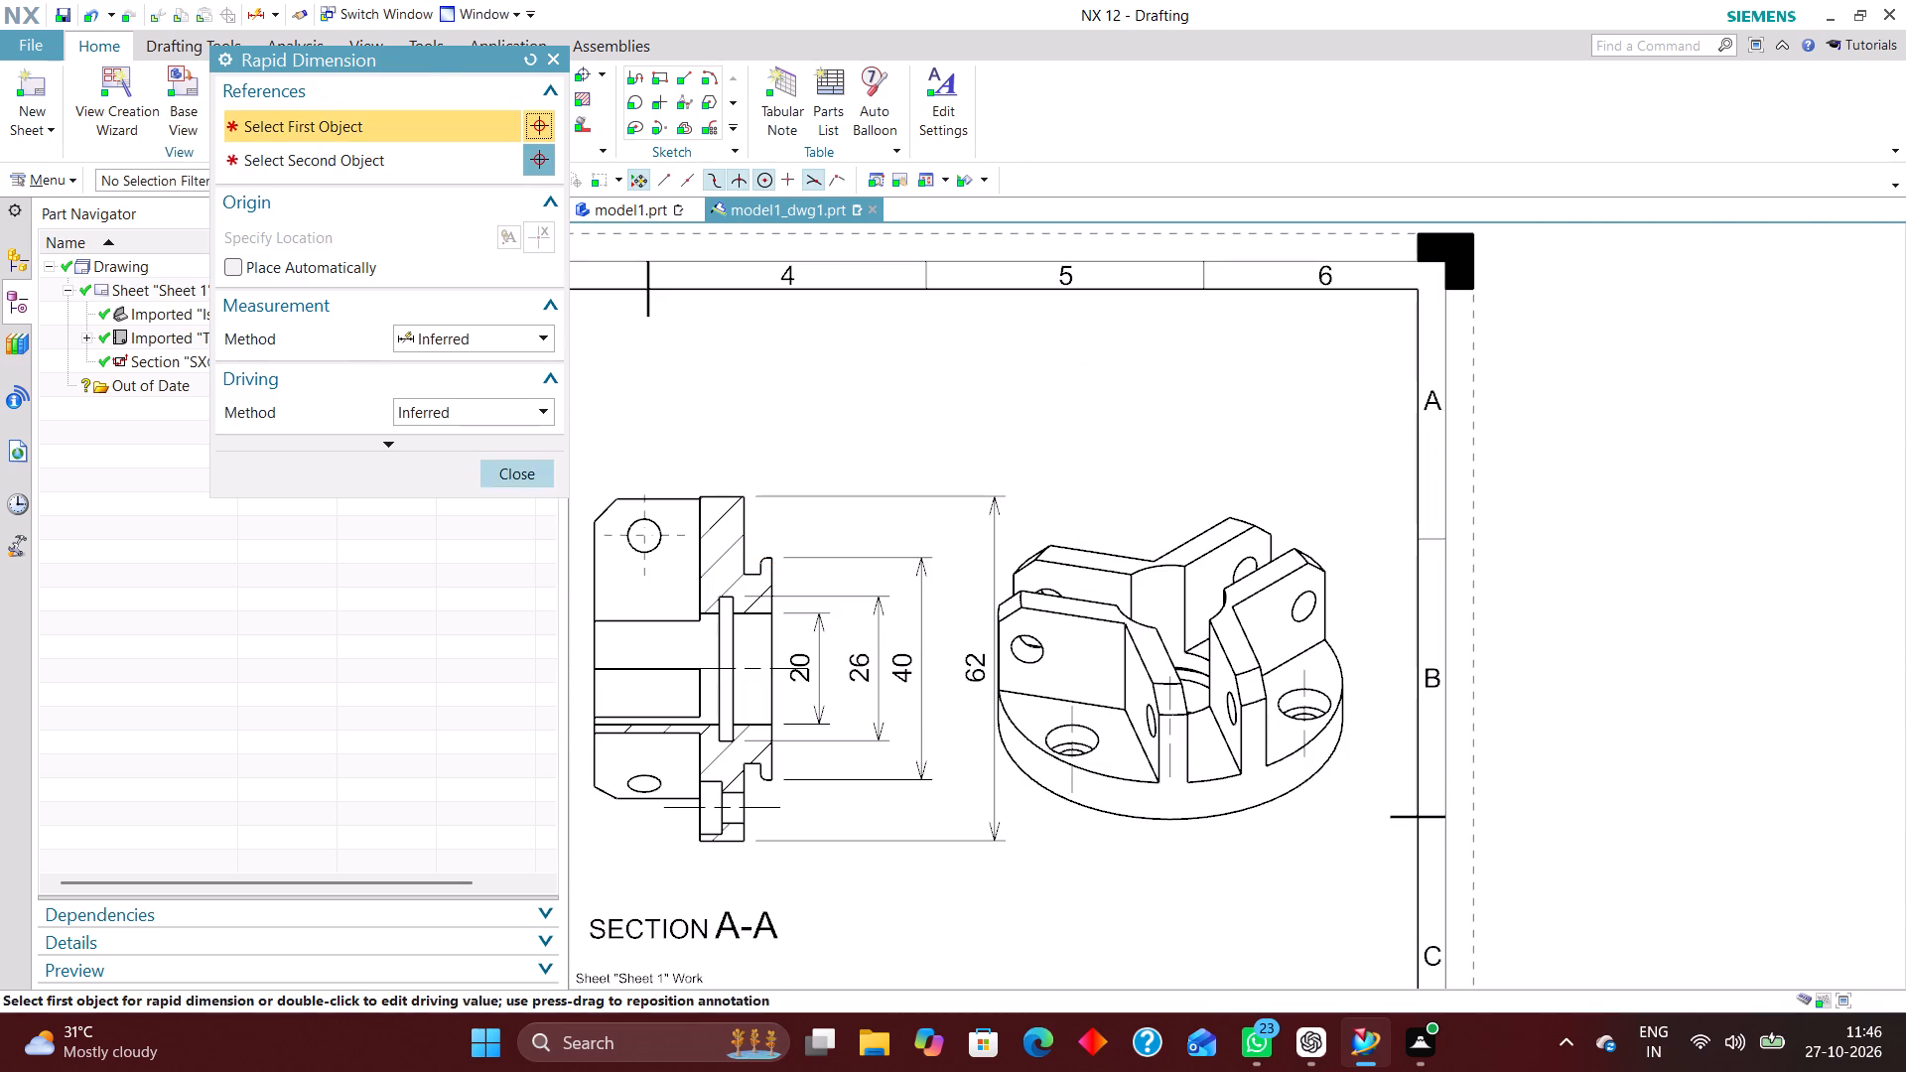
{"action": "left_click", "coordinate": [528, 474]}
Change the drawing sheet's standard size to A3 - 297 x 420.
{"action": "scroll", "coordinate": [1006, 587], "scroll_direction": "down", "scroll_amount": 10}
{"action": "scroll", "coordinate": [811, 742], "scroll_direction": "up", "scroll_amount": 4}
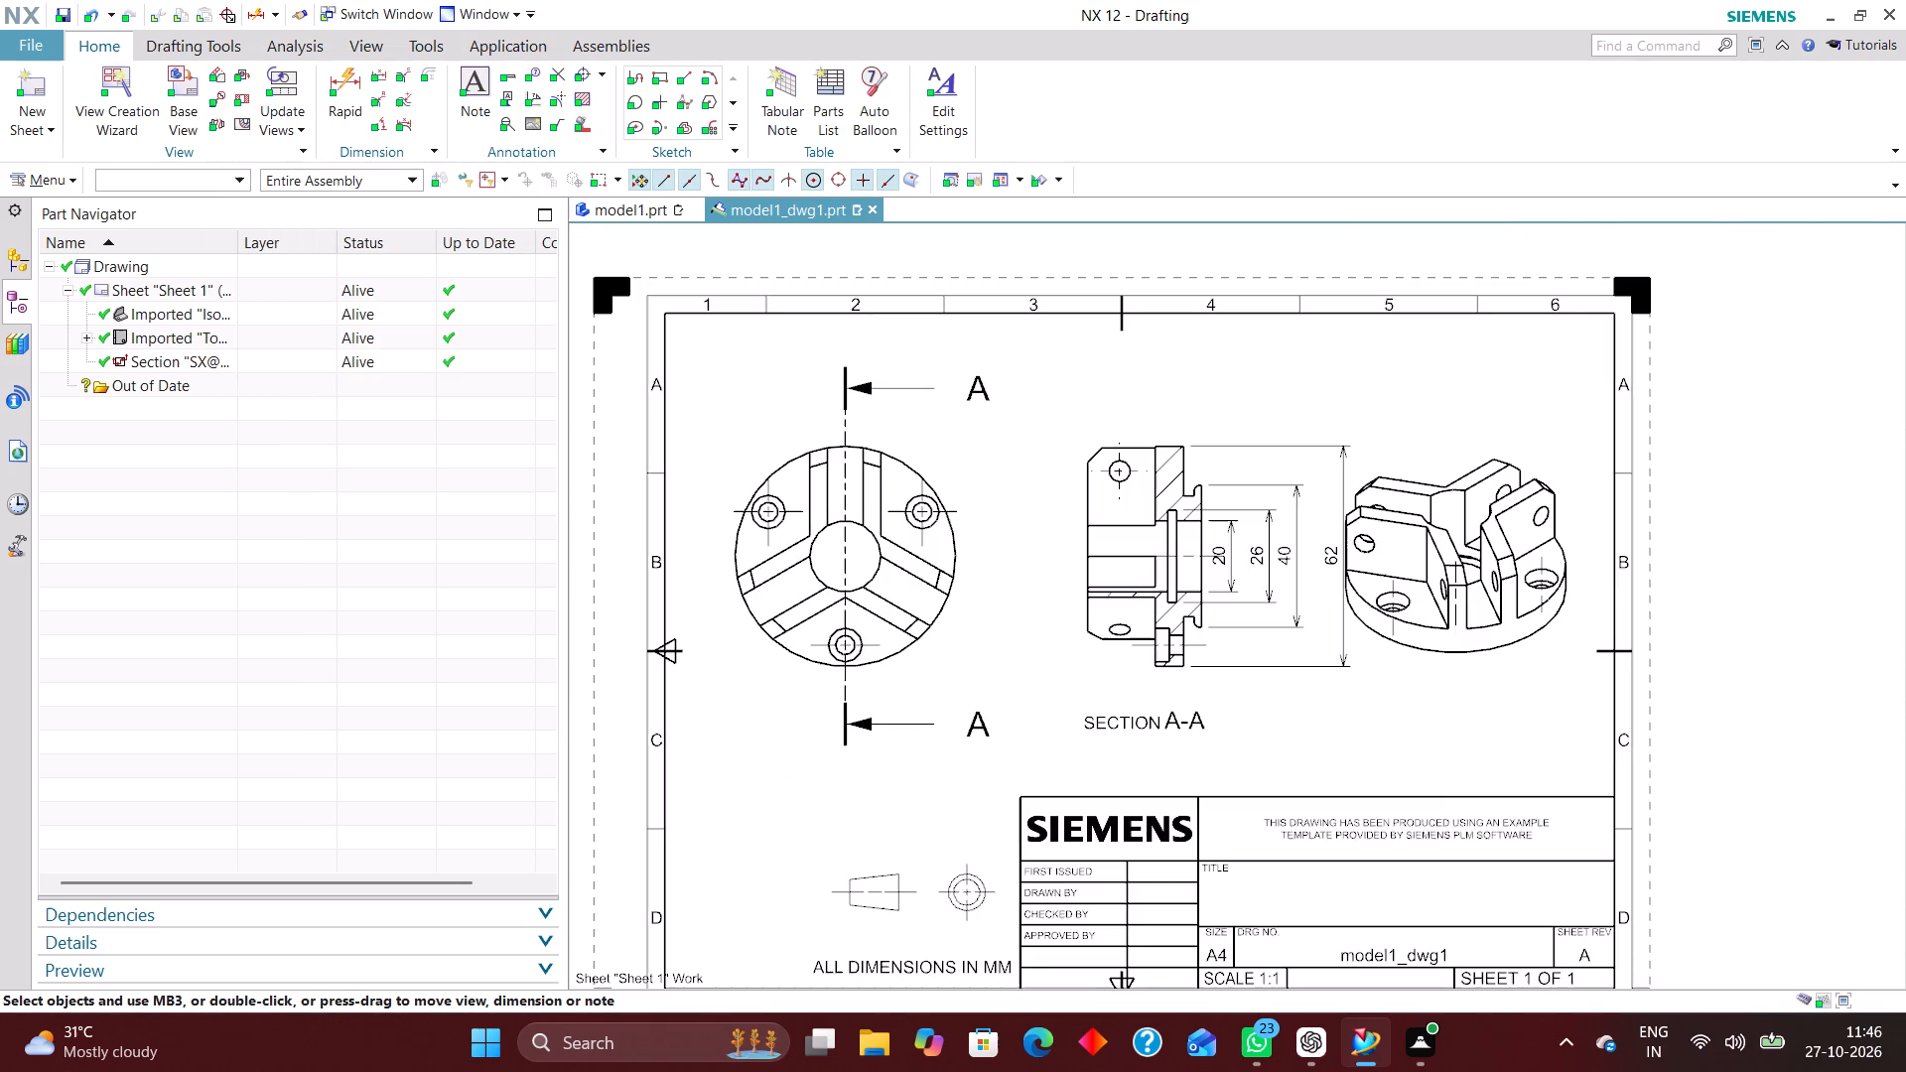
{"action": "scroll", "coordinate": [757, 741], "scroll_direction": "down", "scroll_amount": 2}
{"action": "scroll", "coordinate": [636, 755], "scroll_direction": "up", "scroll_amount": 1}
{"action": "right_click", "coordinate": [657, 753]}
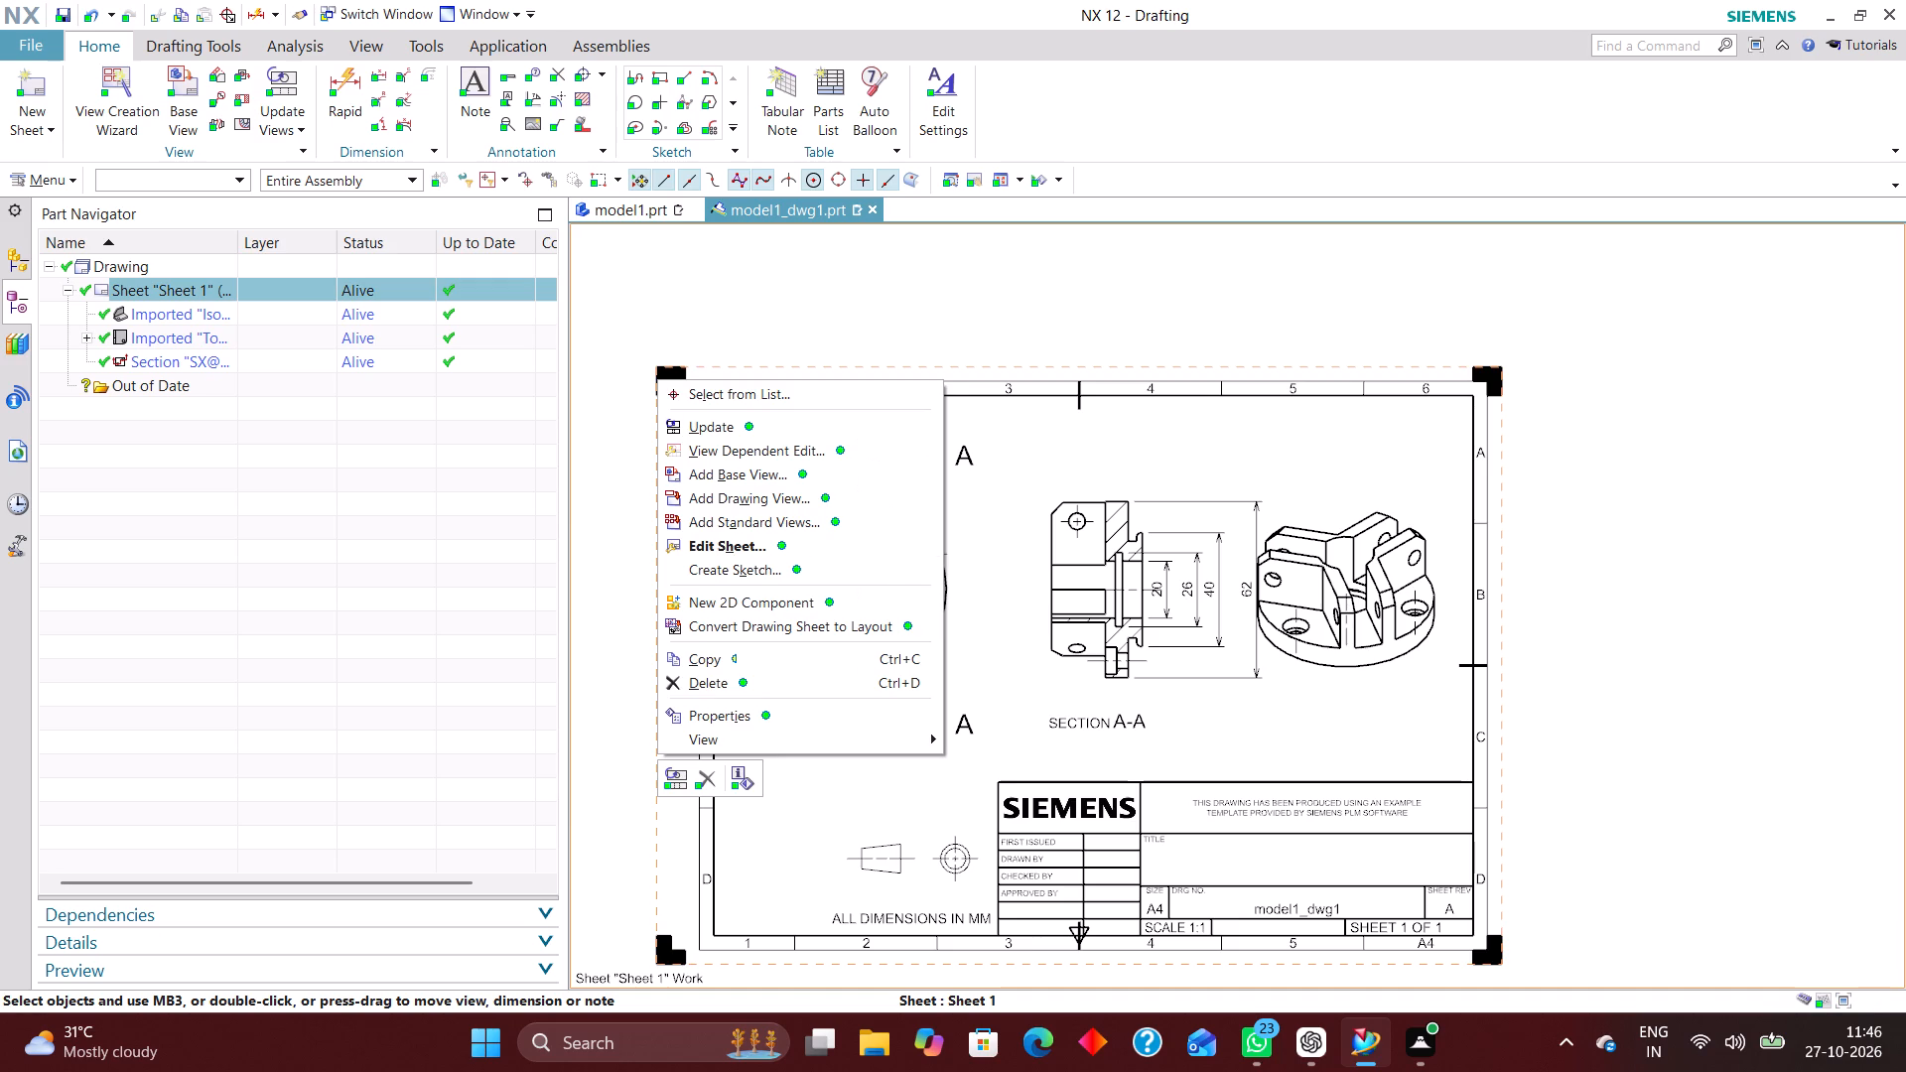
{"action": "left_click", "coordinate": [797, 542]}
{"action": "left_click", "coordinate": [491, 177]}
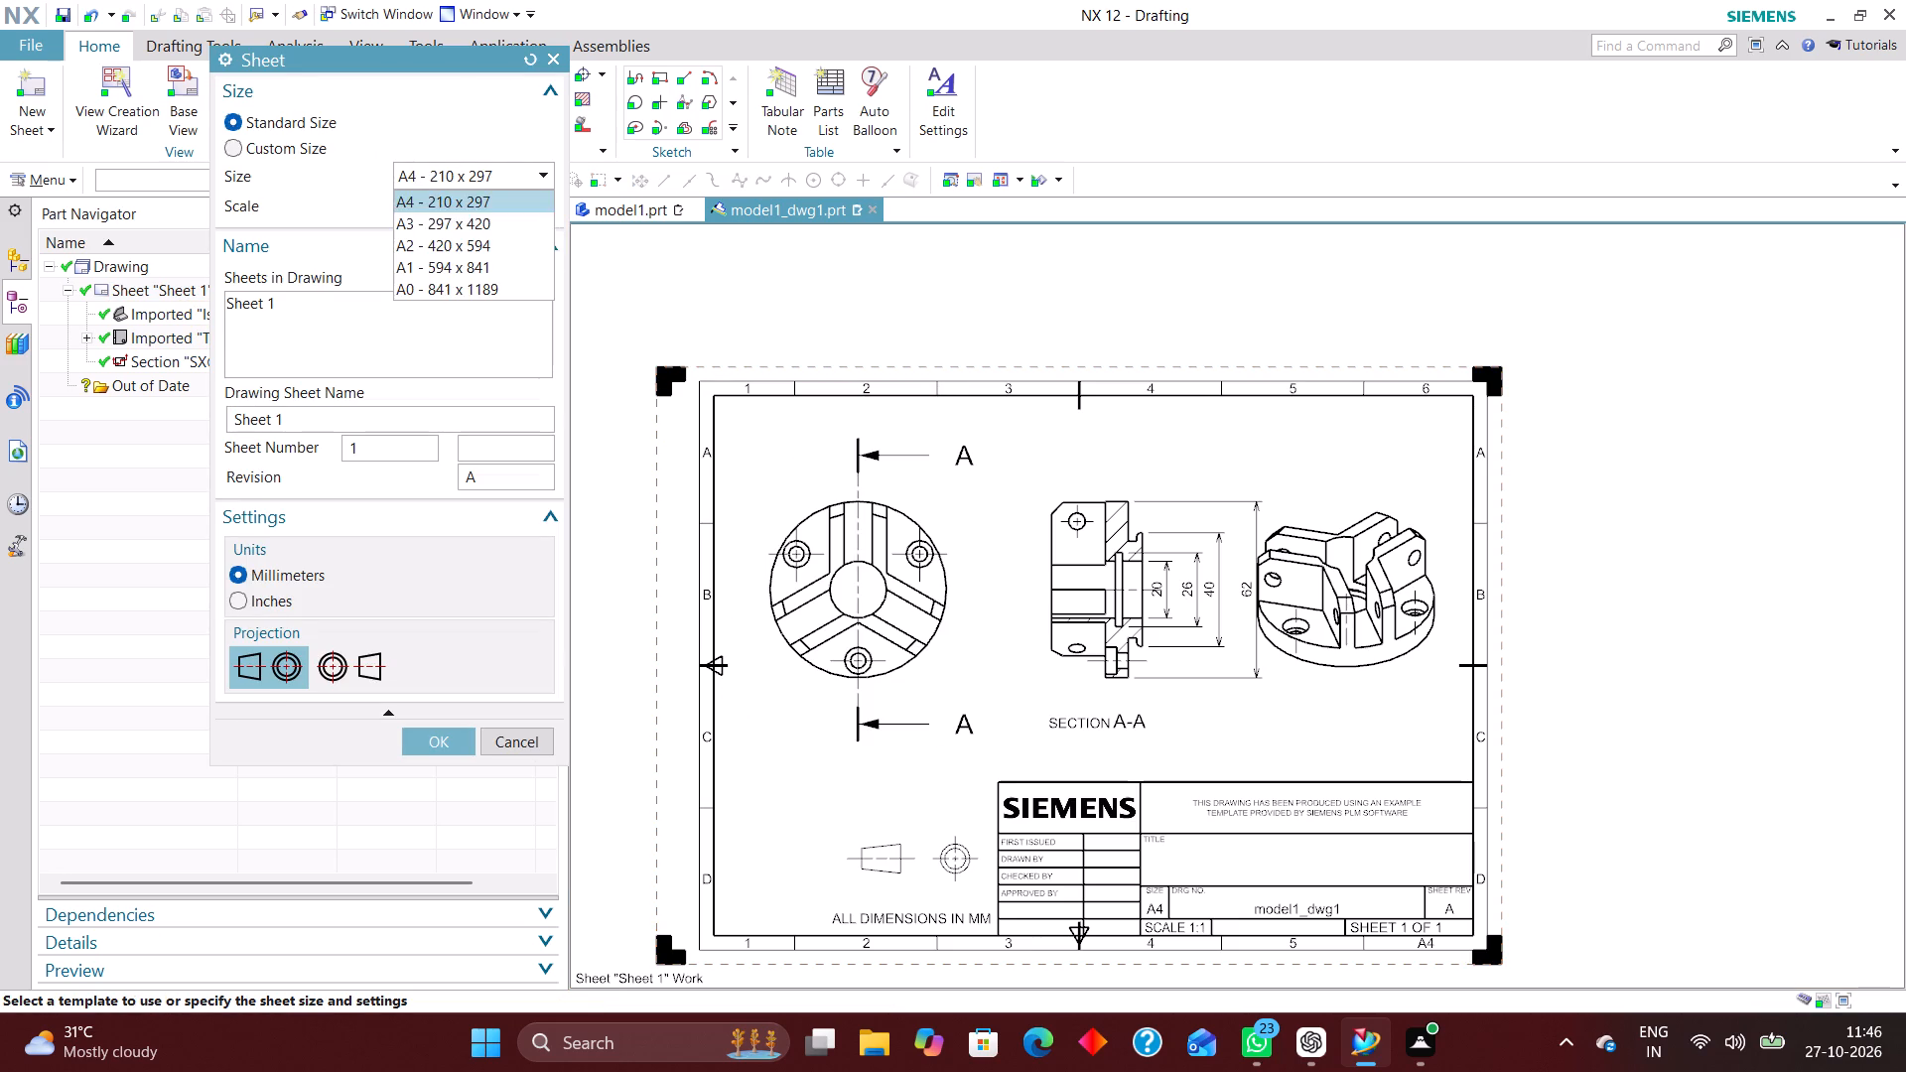
{"action": "left_click", "coordinate": [474, 221]}
{"action": "left_click", "coordinate": [441, 738]}
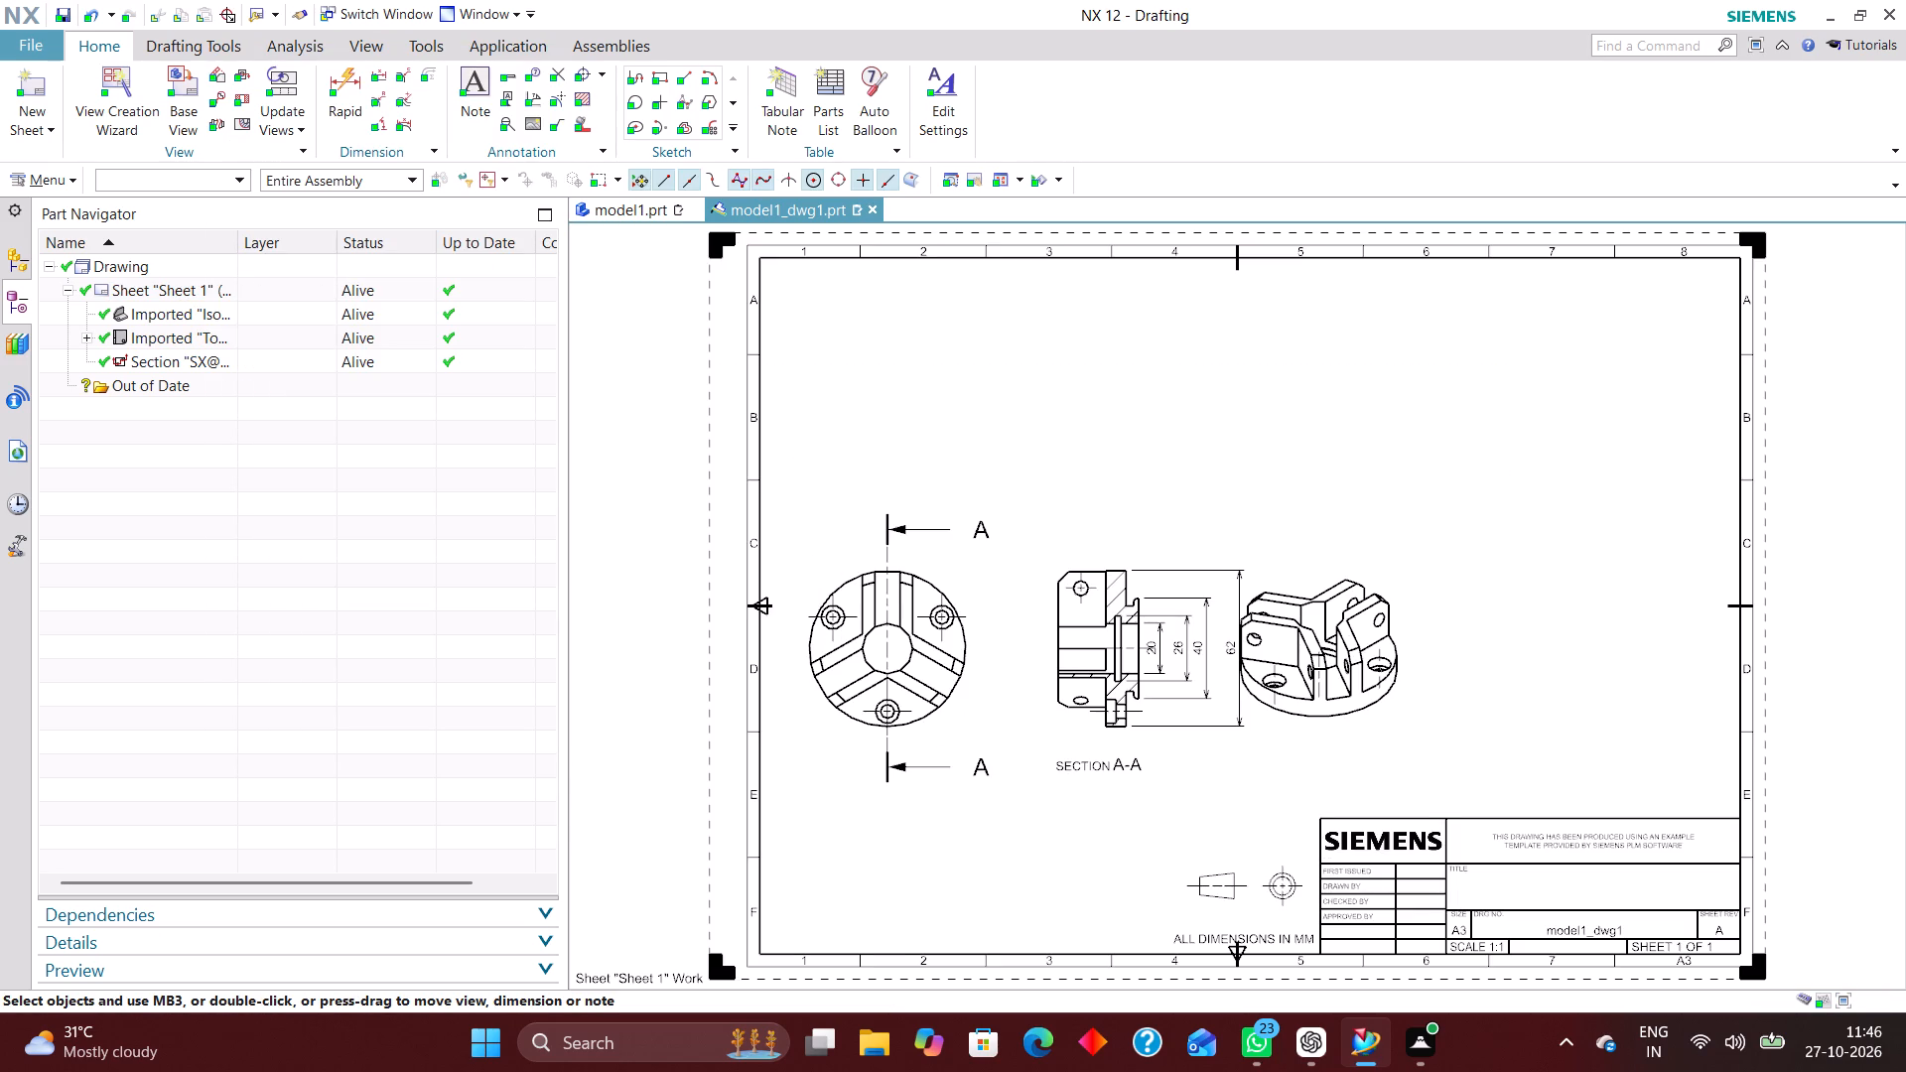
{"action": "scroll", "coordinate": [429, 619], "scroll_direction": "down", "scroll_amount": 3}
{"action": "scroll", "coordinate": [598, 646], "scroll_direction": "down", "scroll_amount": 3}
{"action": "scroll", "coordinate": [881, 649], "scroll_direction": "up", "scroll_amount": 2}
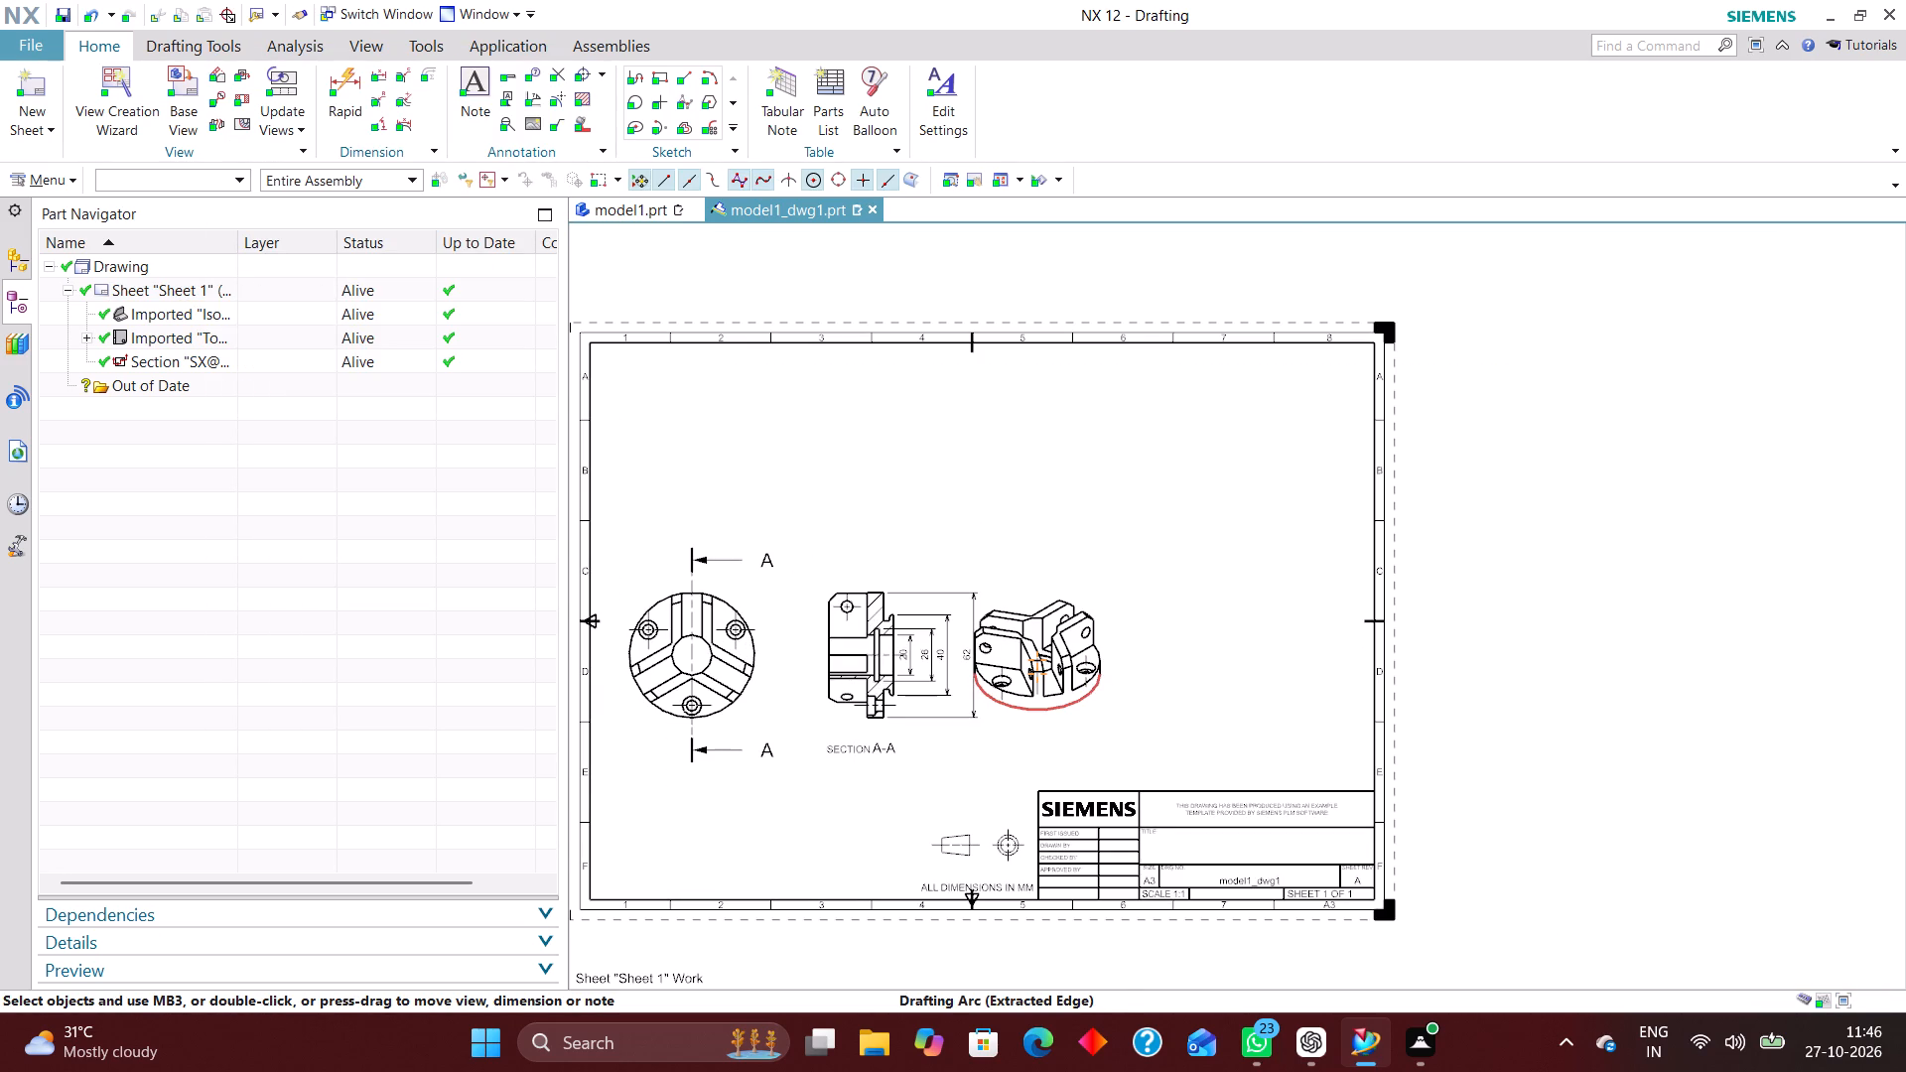
Spread the views over the sheet, moving the isometric view to its upper-right corner and Section A-A to the upper middle.
{"action": "left_click_drag", "start_coordinate": [1034, 586], "coordinate": [1214, 452]}
{"action": "left_click", "coordinate": [1227, 437]}
{"action": "left_click_drag", "start_coordinate": [1246, 411], "coordinate": [1258, 400]}
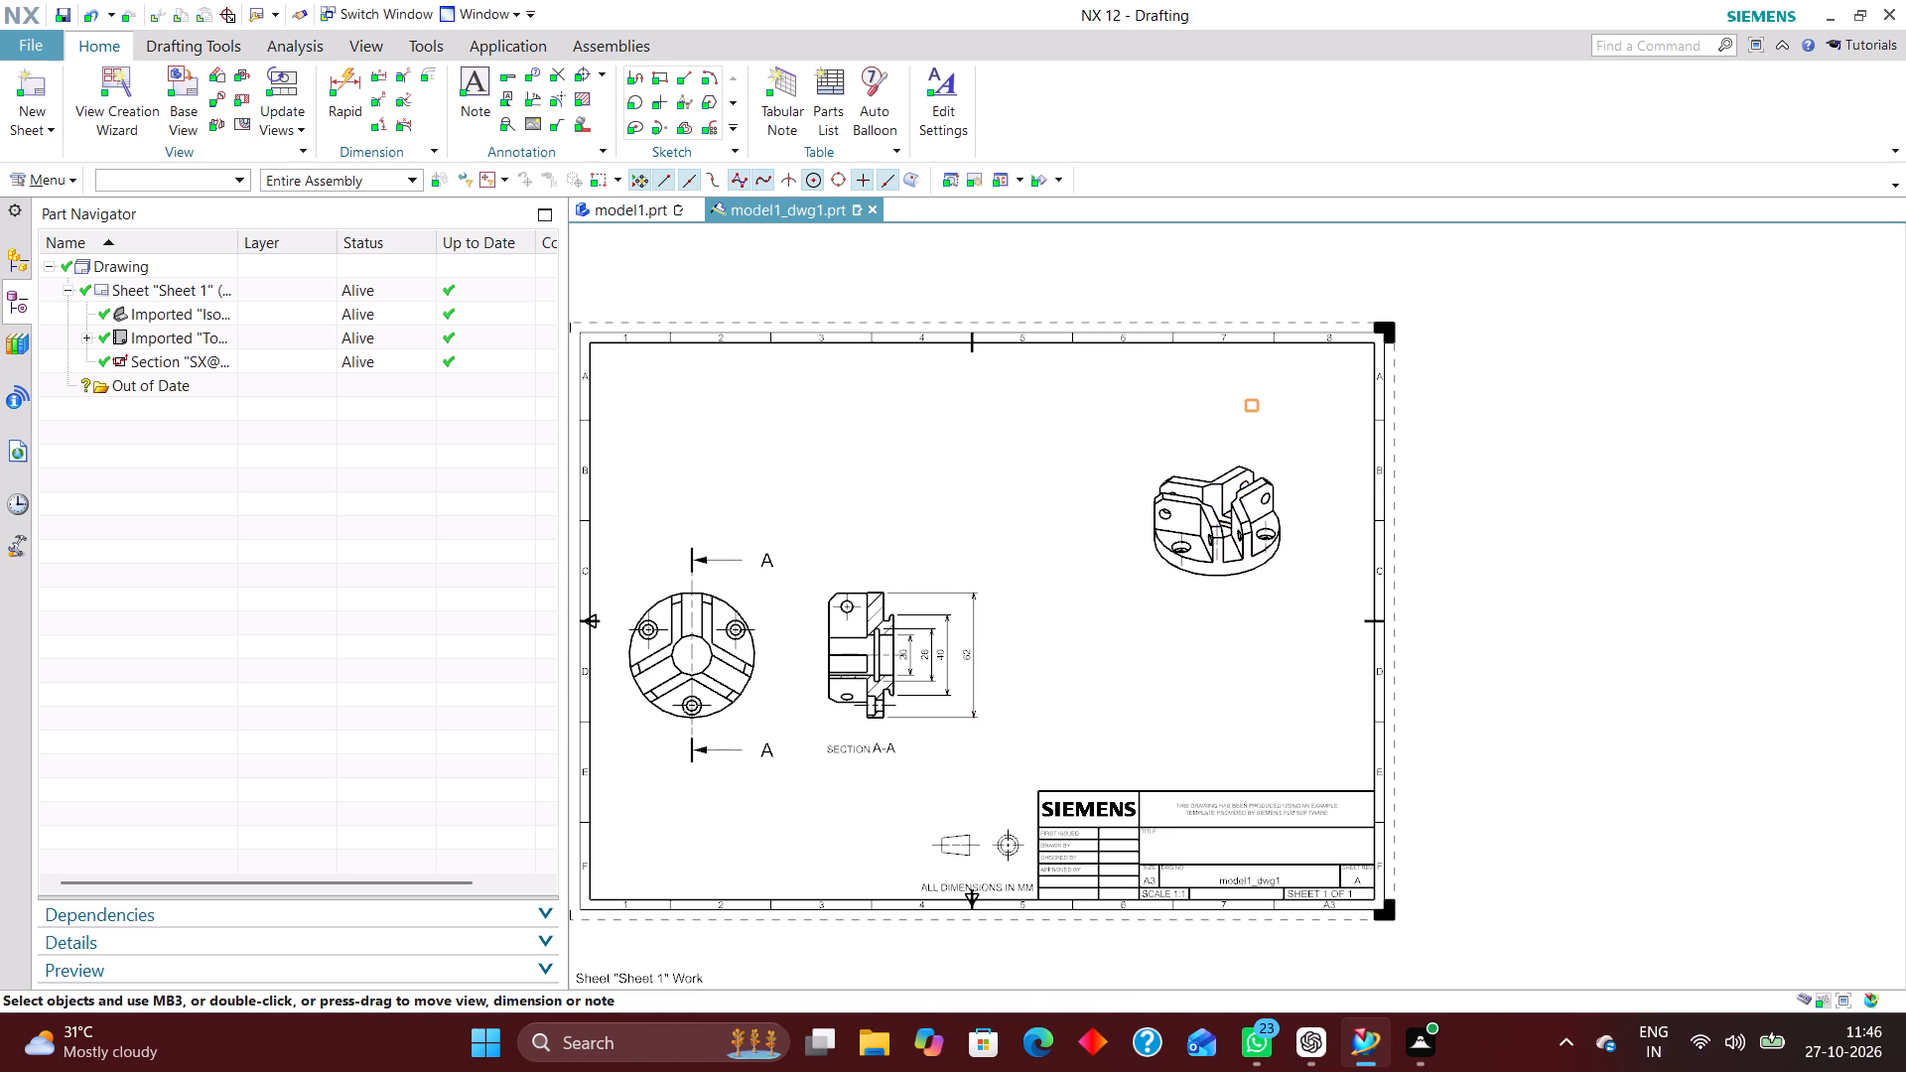
{"action": "left_click_drag", "start_coordinate": [1207, 451], "coordinate": [1243, 411]}
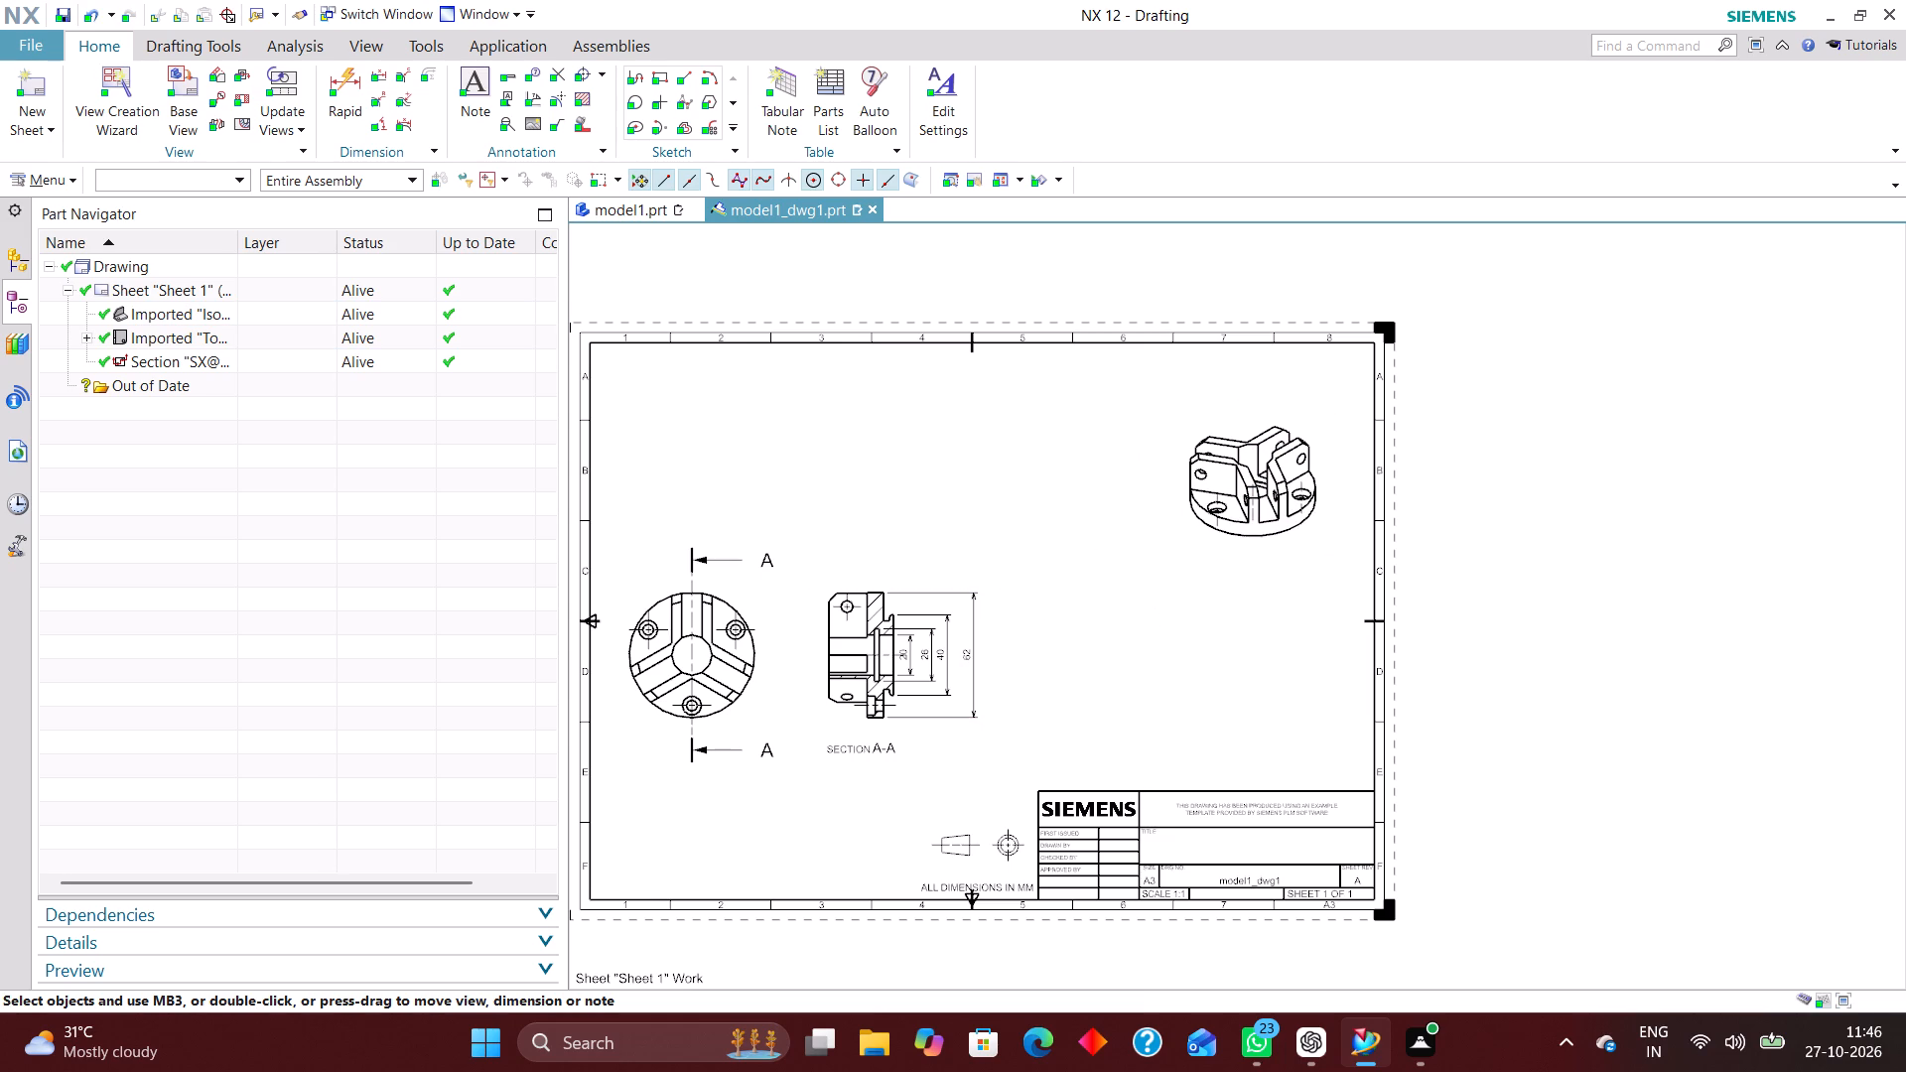
{"action": "left_click_drag", "start_coordinate": [912, 576], "coordinate": [1022, 494]}
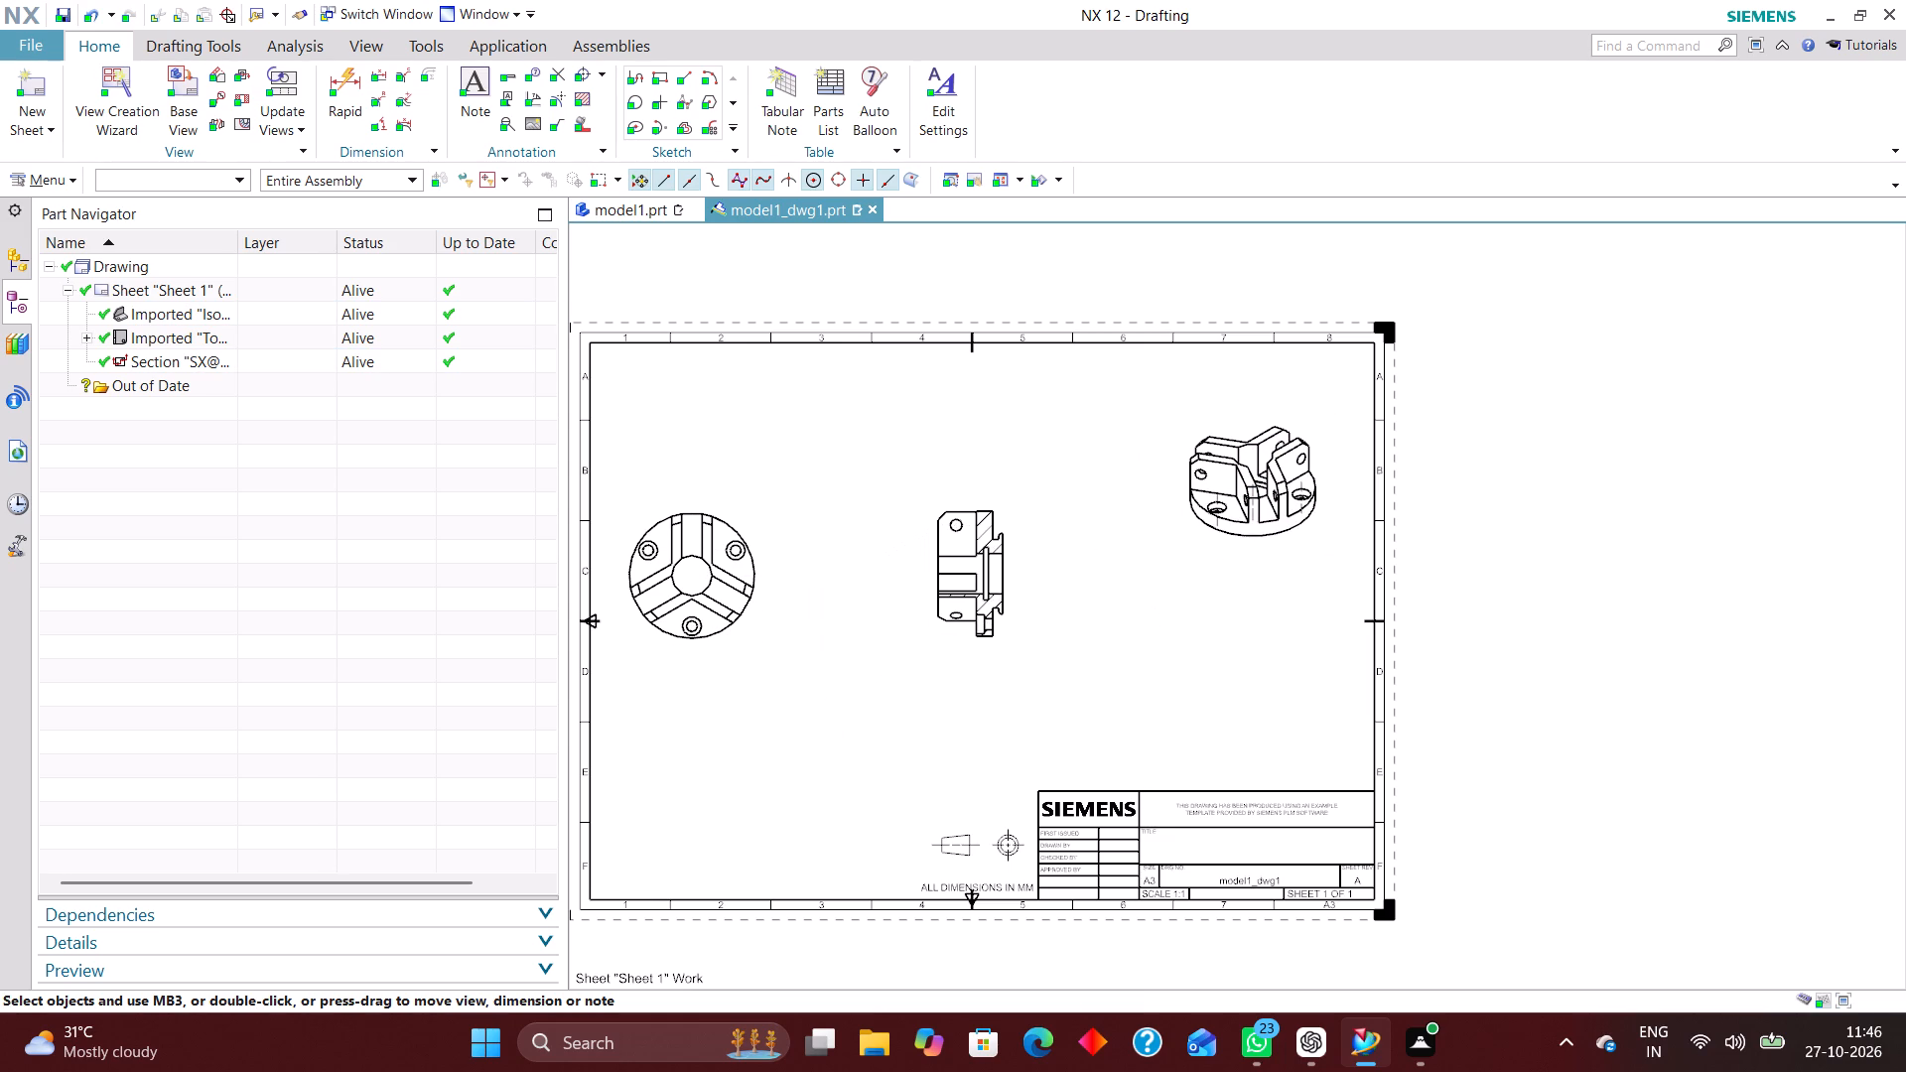
{"action": "left_click_drag", "start_coordinate": [1022, 494], "coordinate": [1061, 430]}
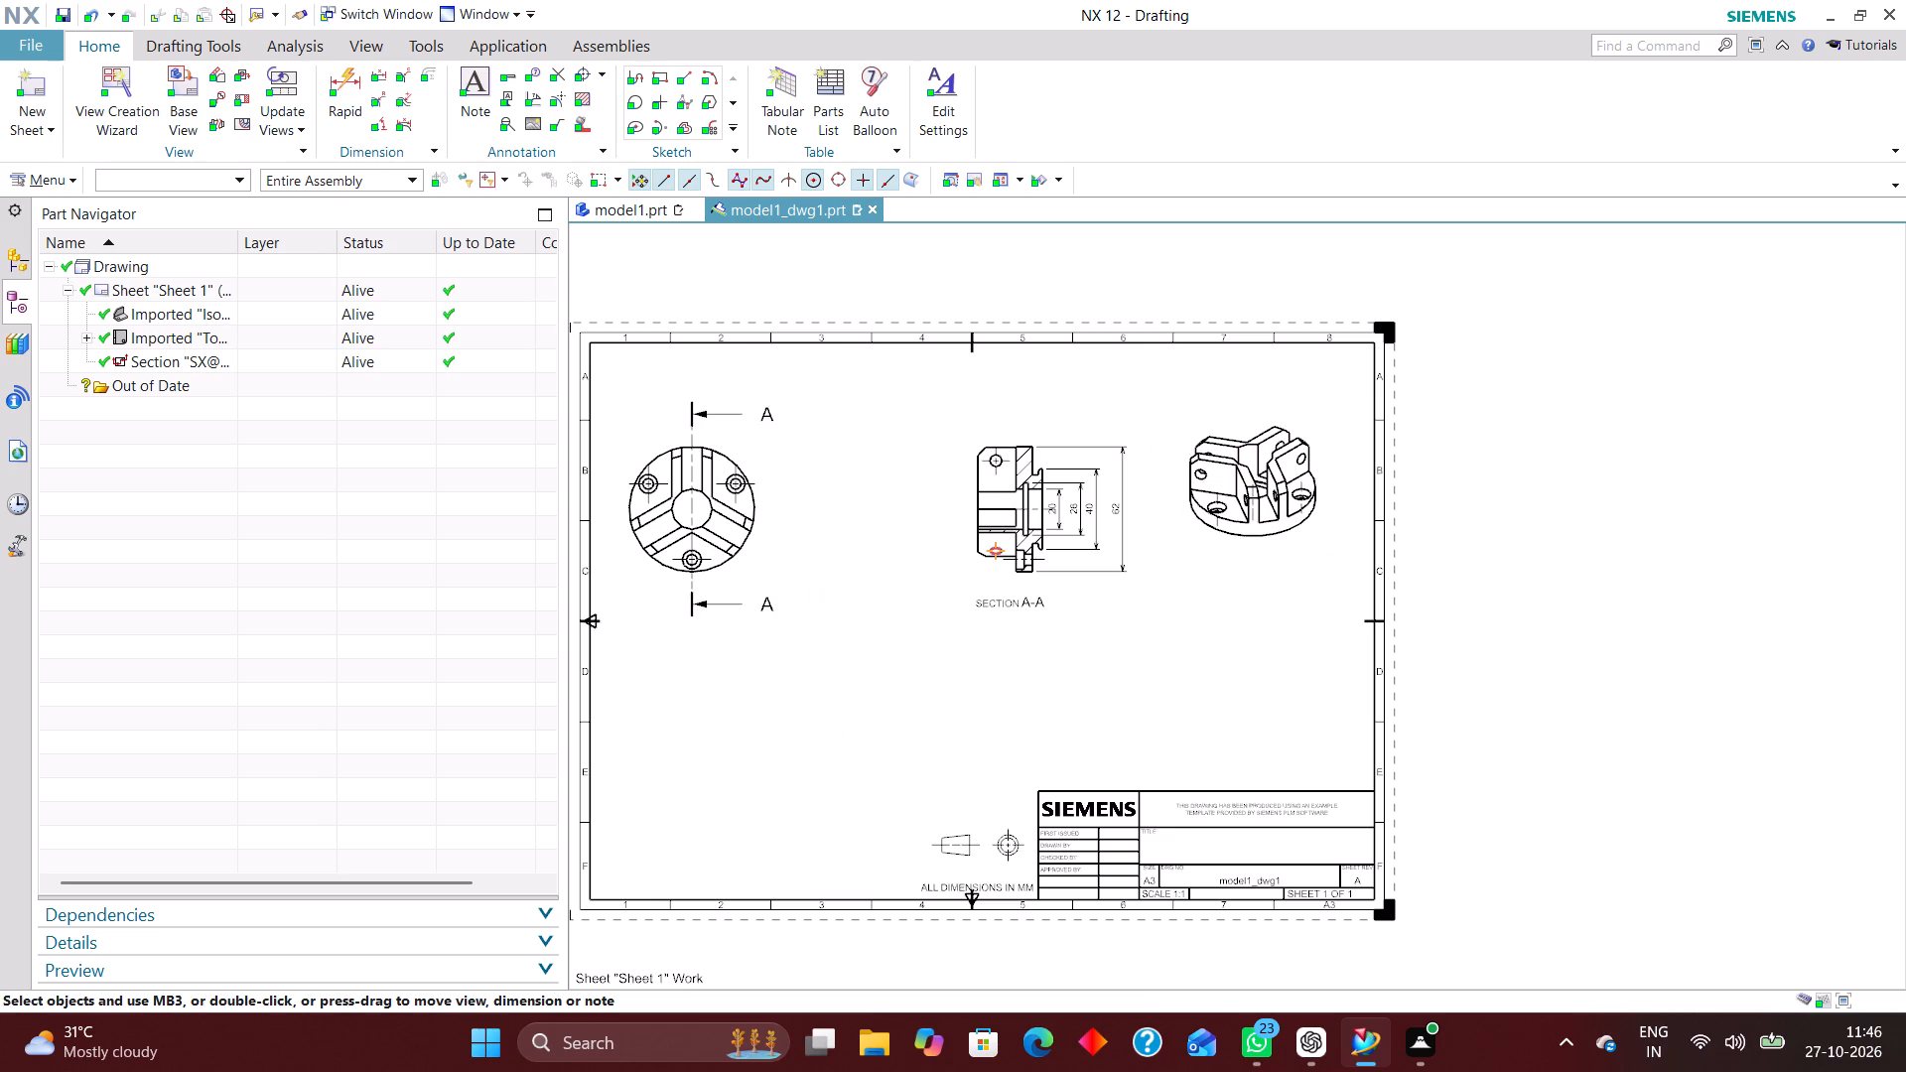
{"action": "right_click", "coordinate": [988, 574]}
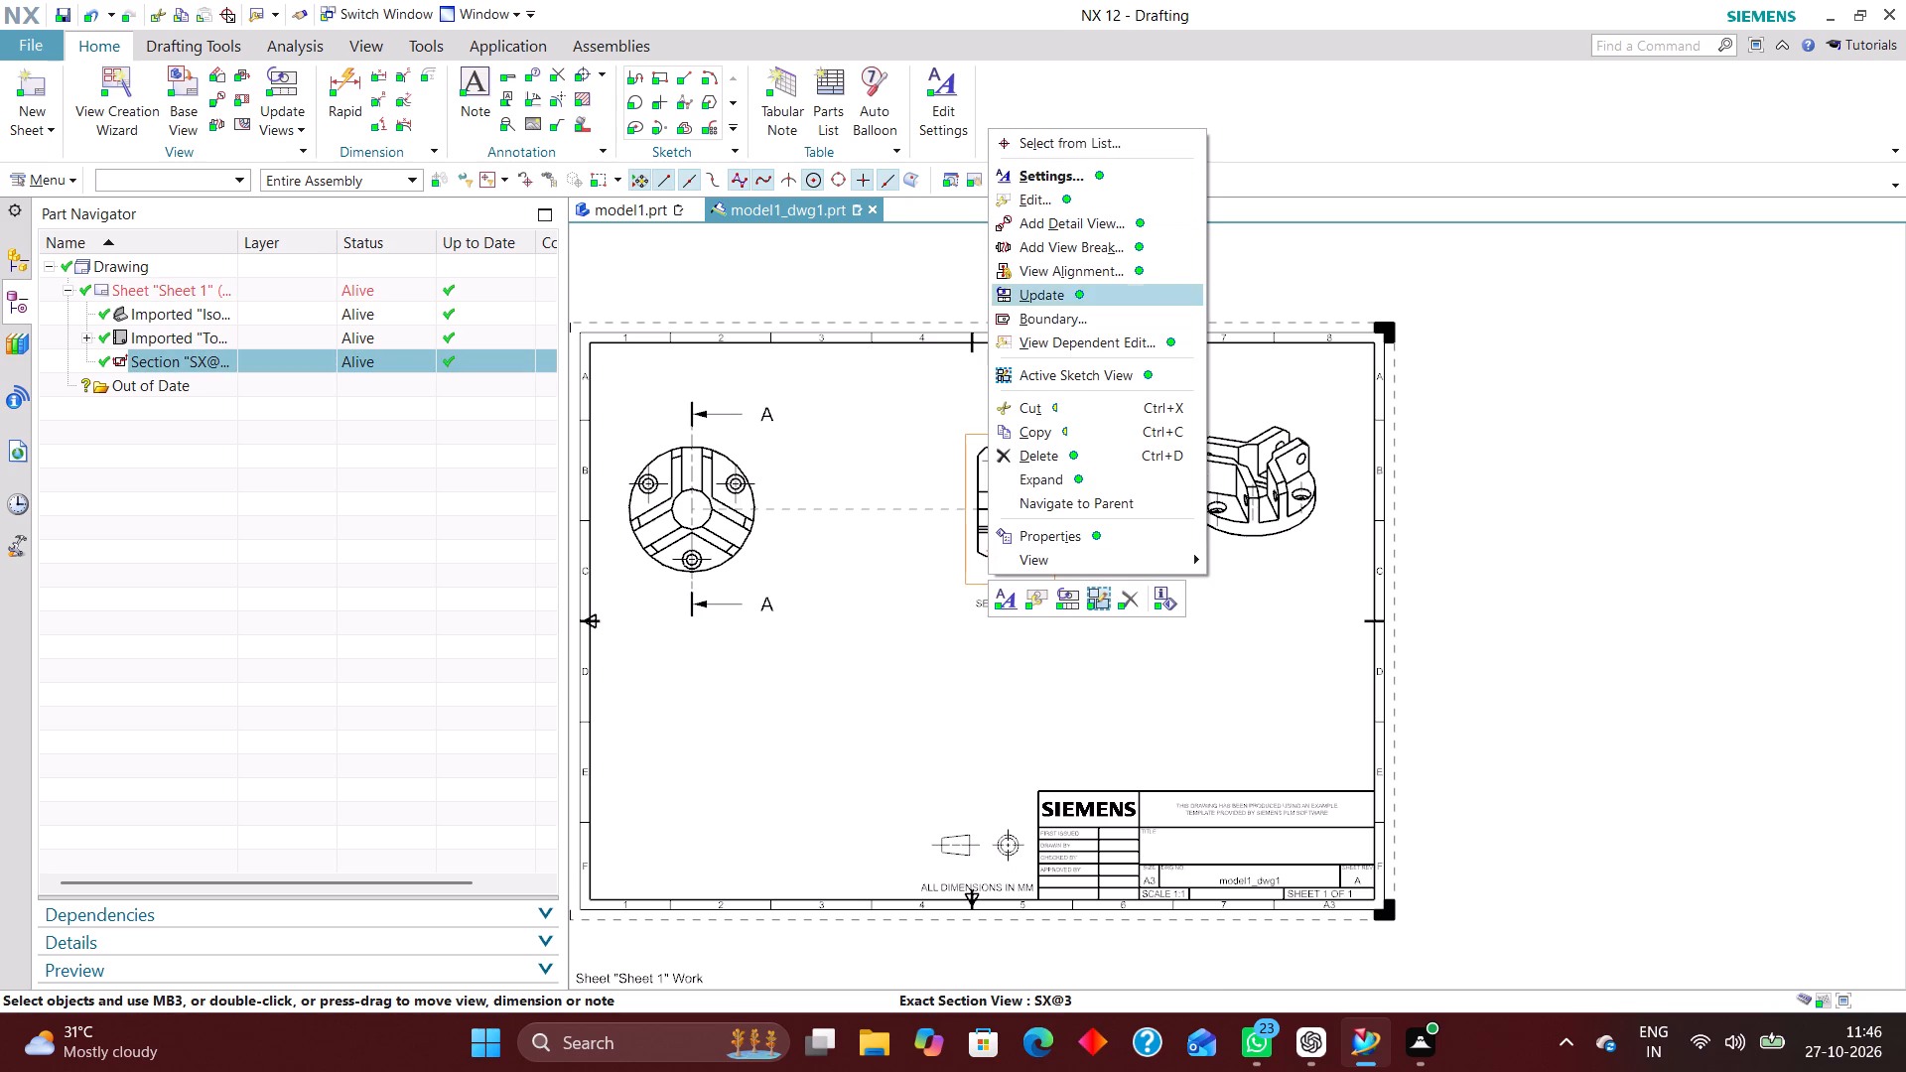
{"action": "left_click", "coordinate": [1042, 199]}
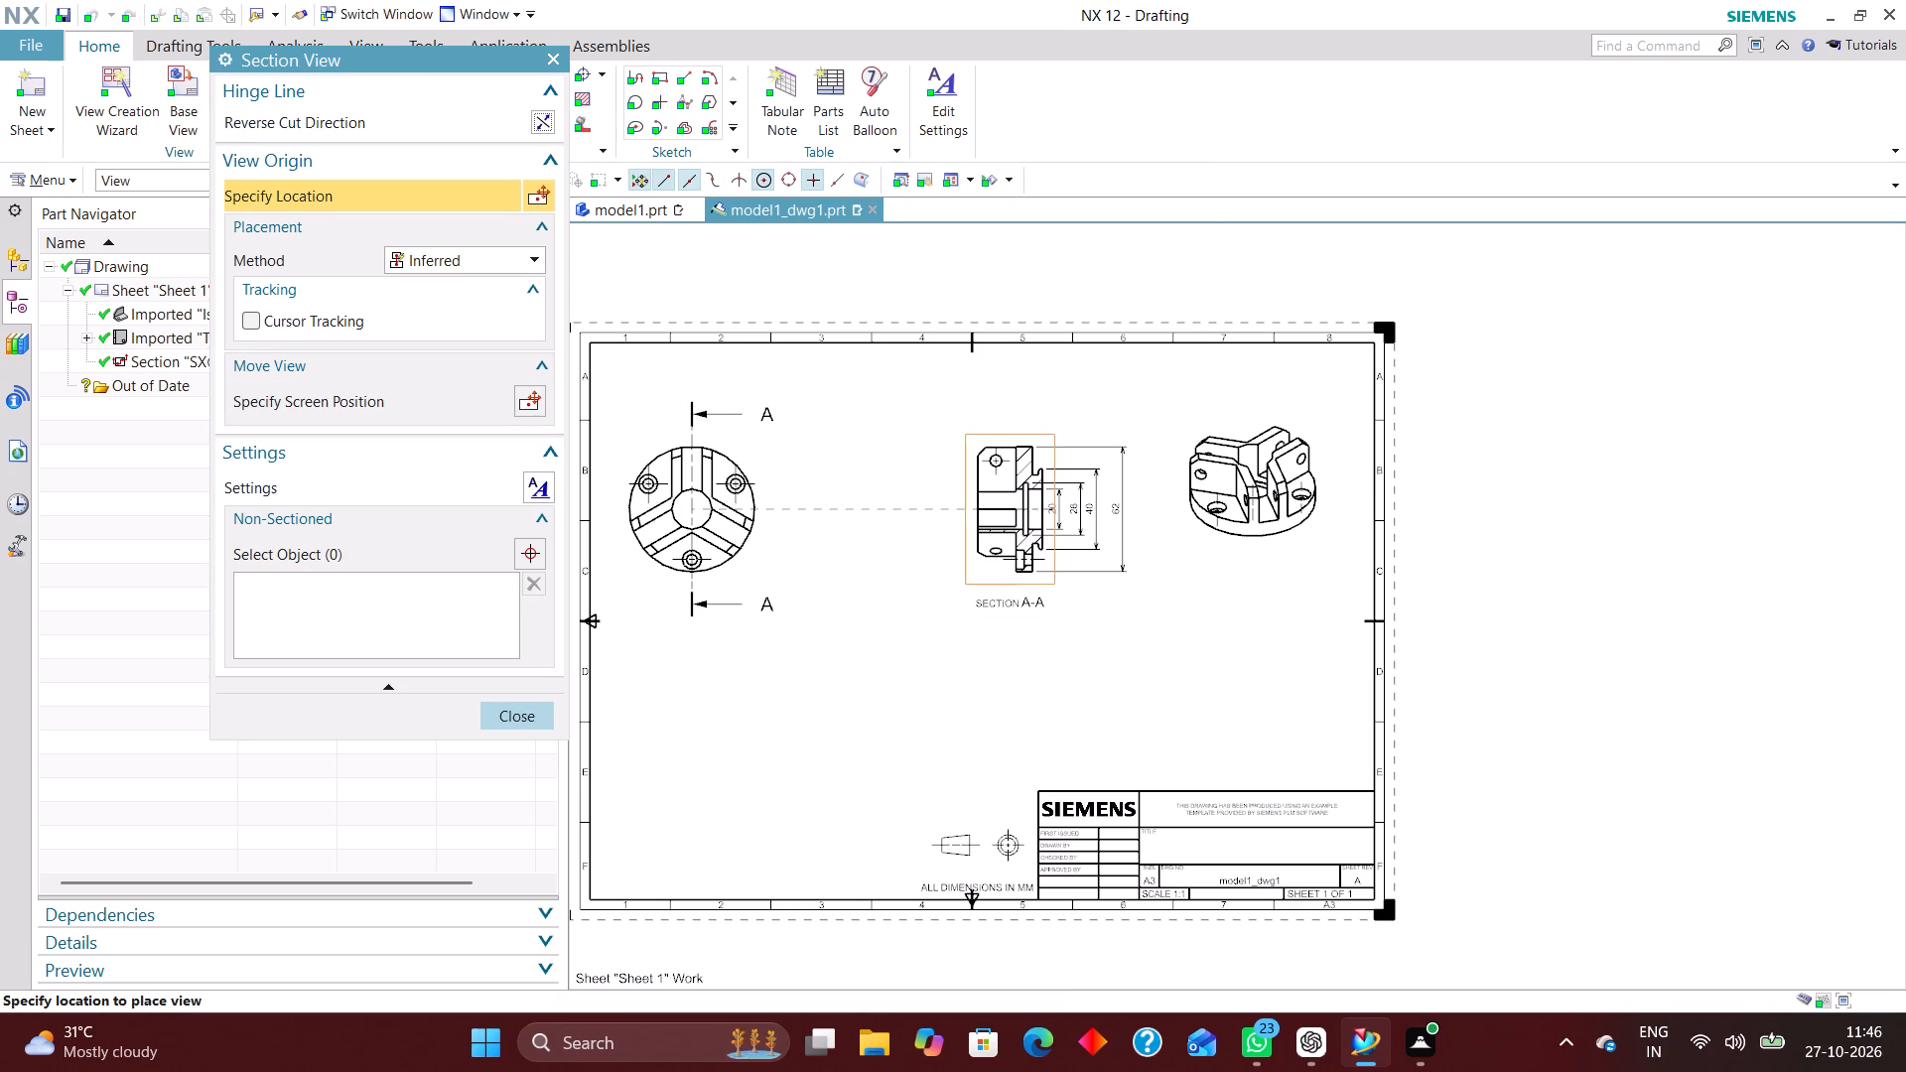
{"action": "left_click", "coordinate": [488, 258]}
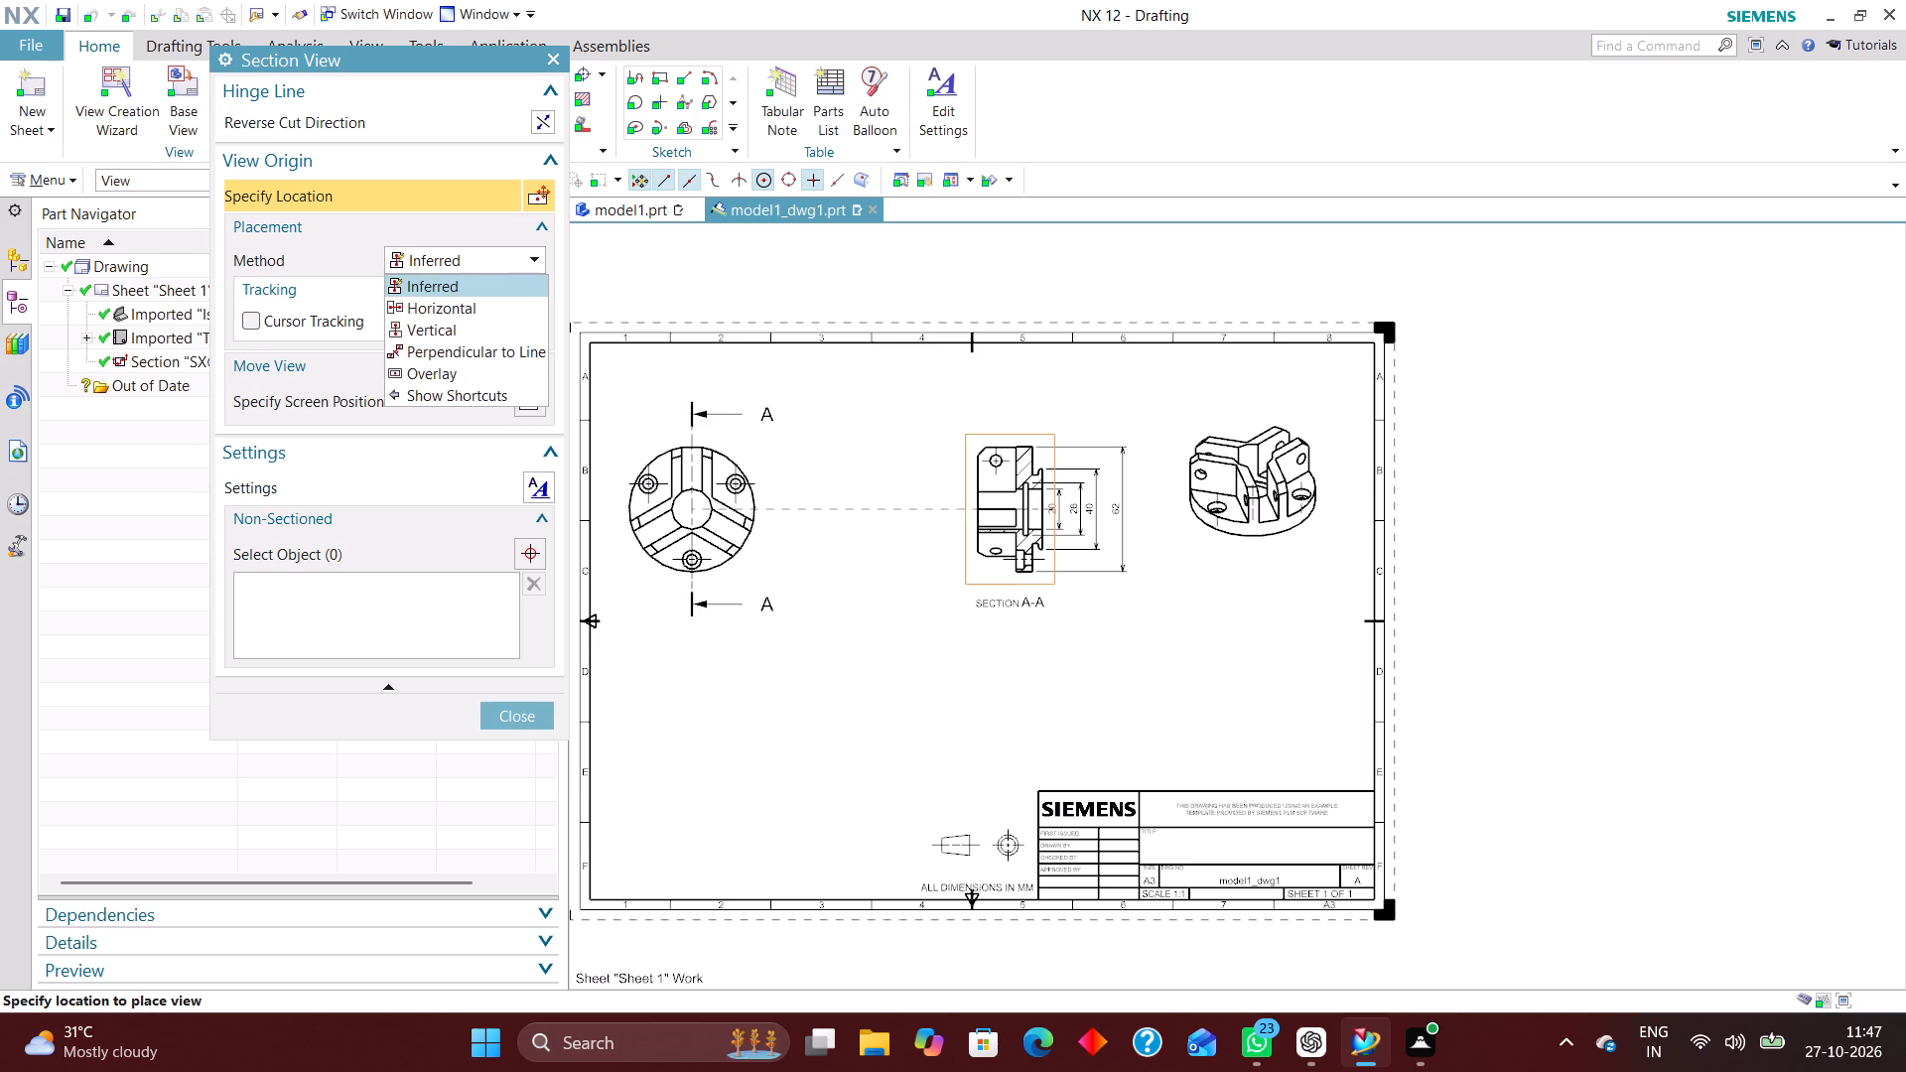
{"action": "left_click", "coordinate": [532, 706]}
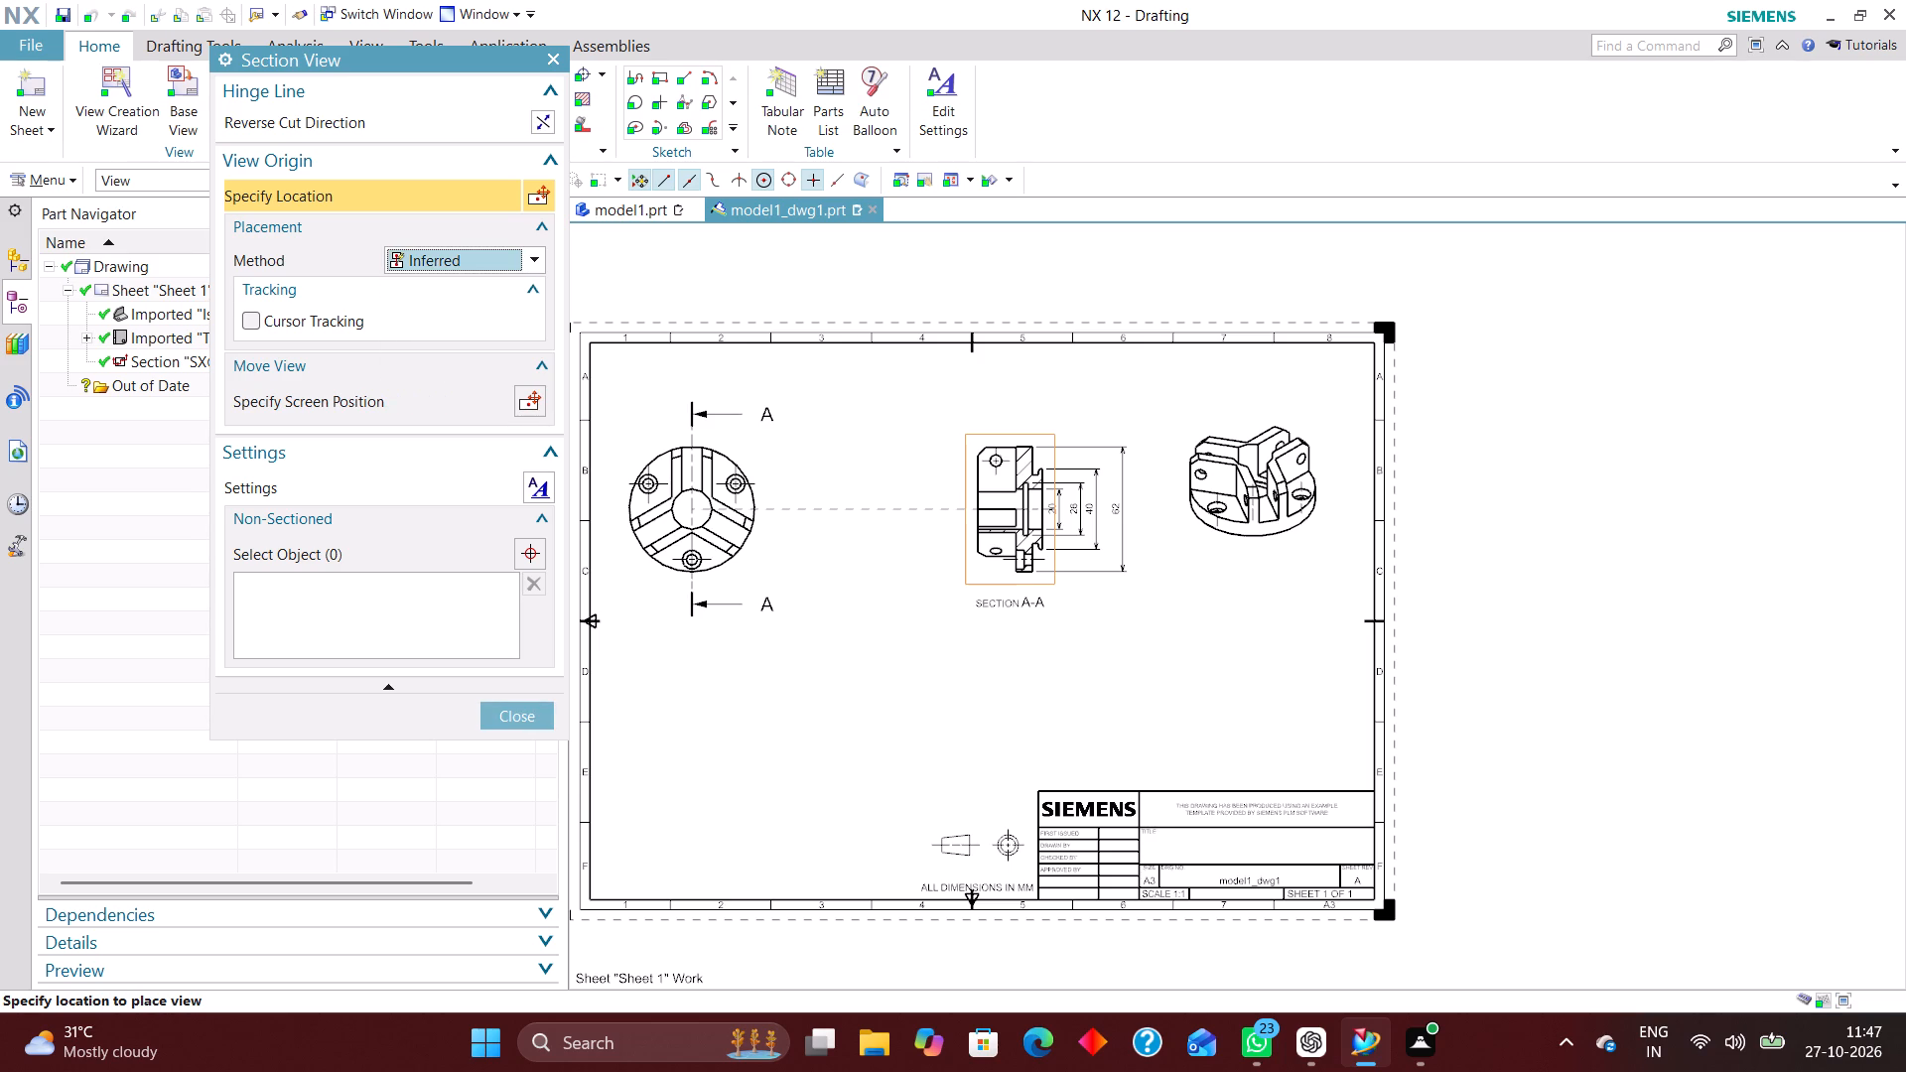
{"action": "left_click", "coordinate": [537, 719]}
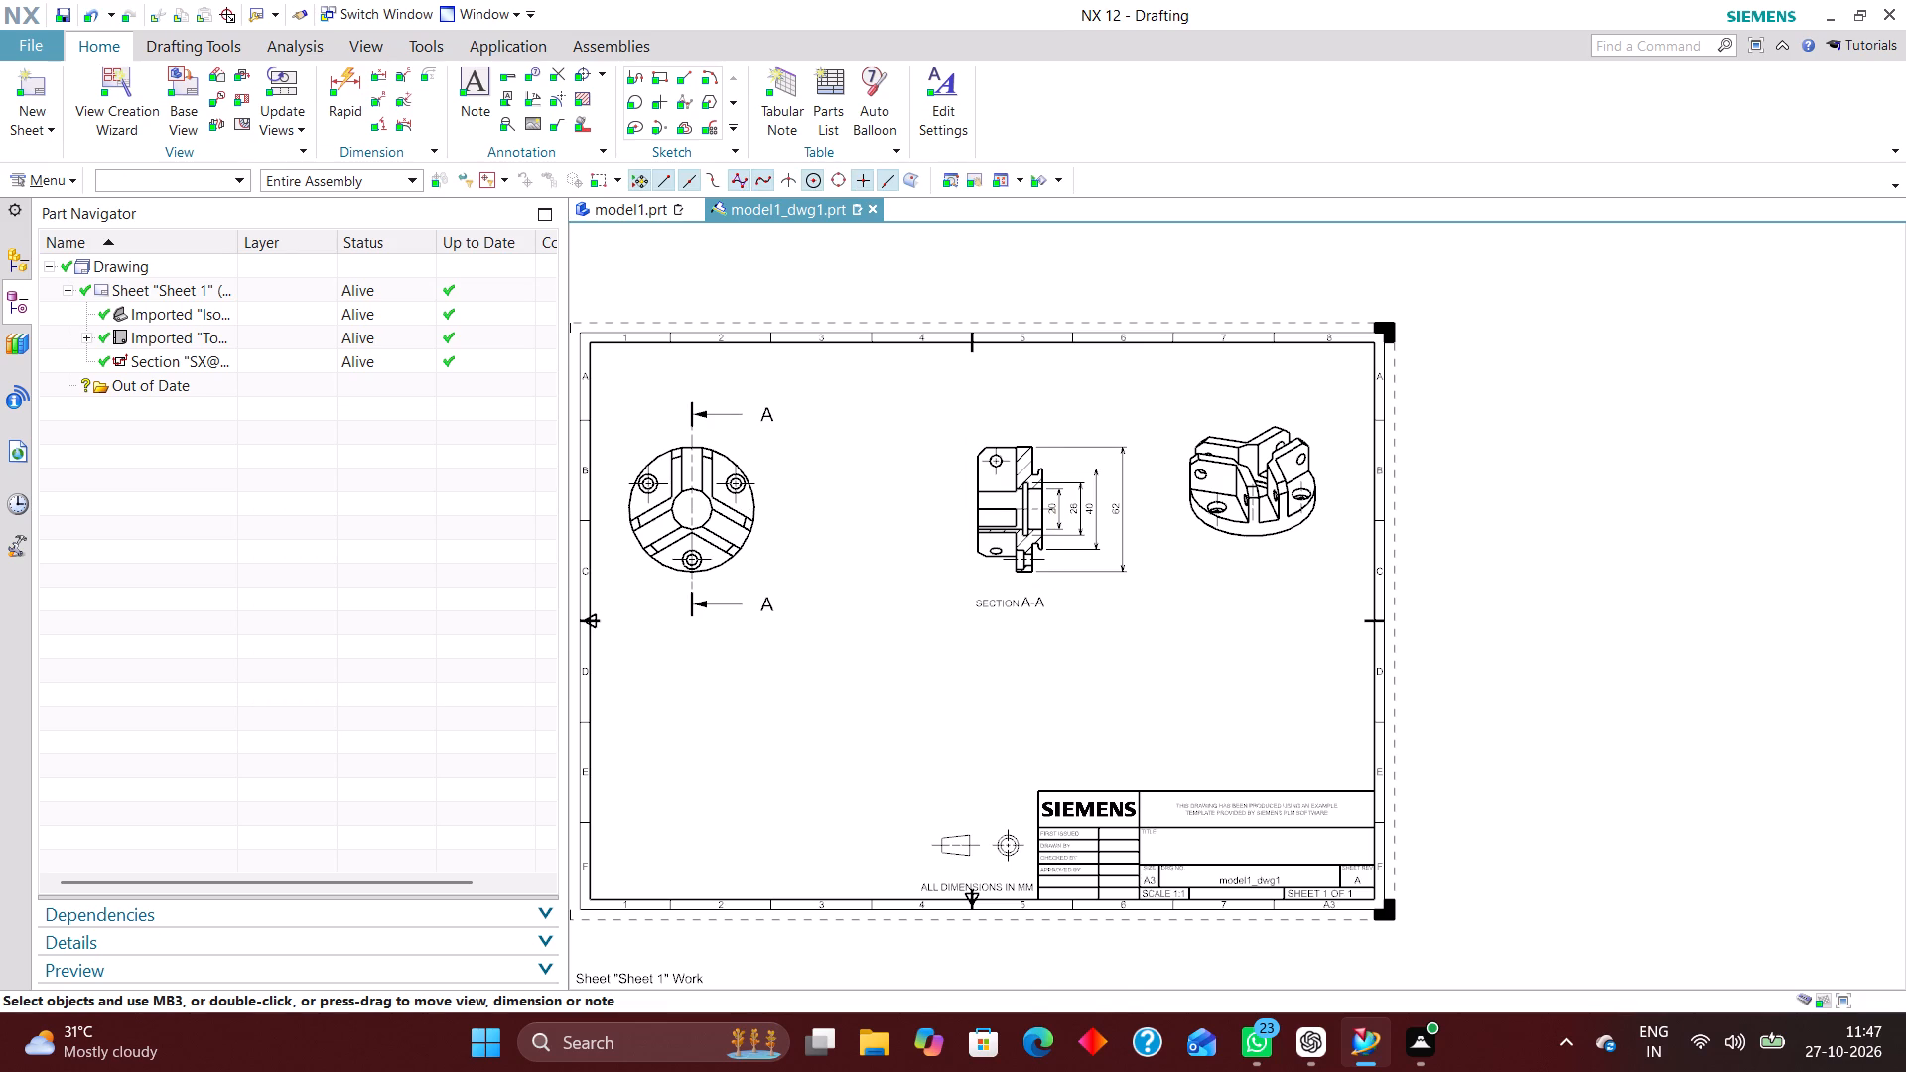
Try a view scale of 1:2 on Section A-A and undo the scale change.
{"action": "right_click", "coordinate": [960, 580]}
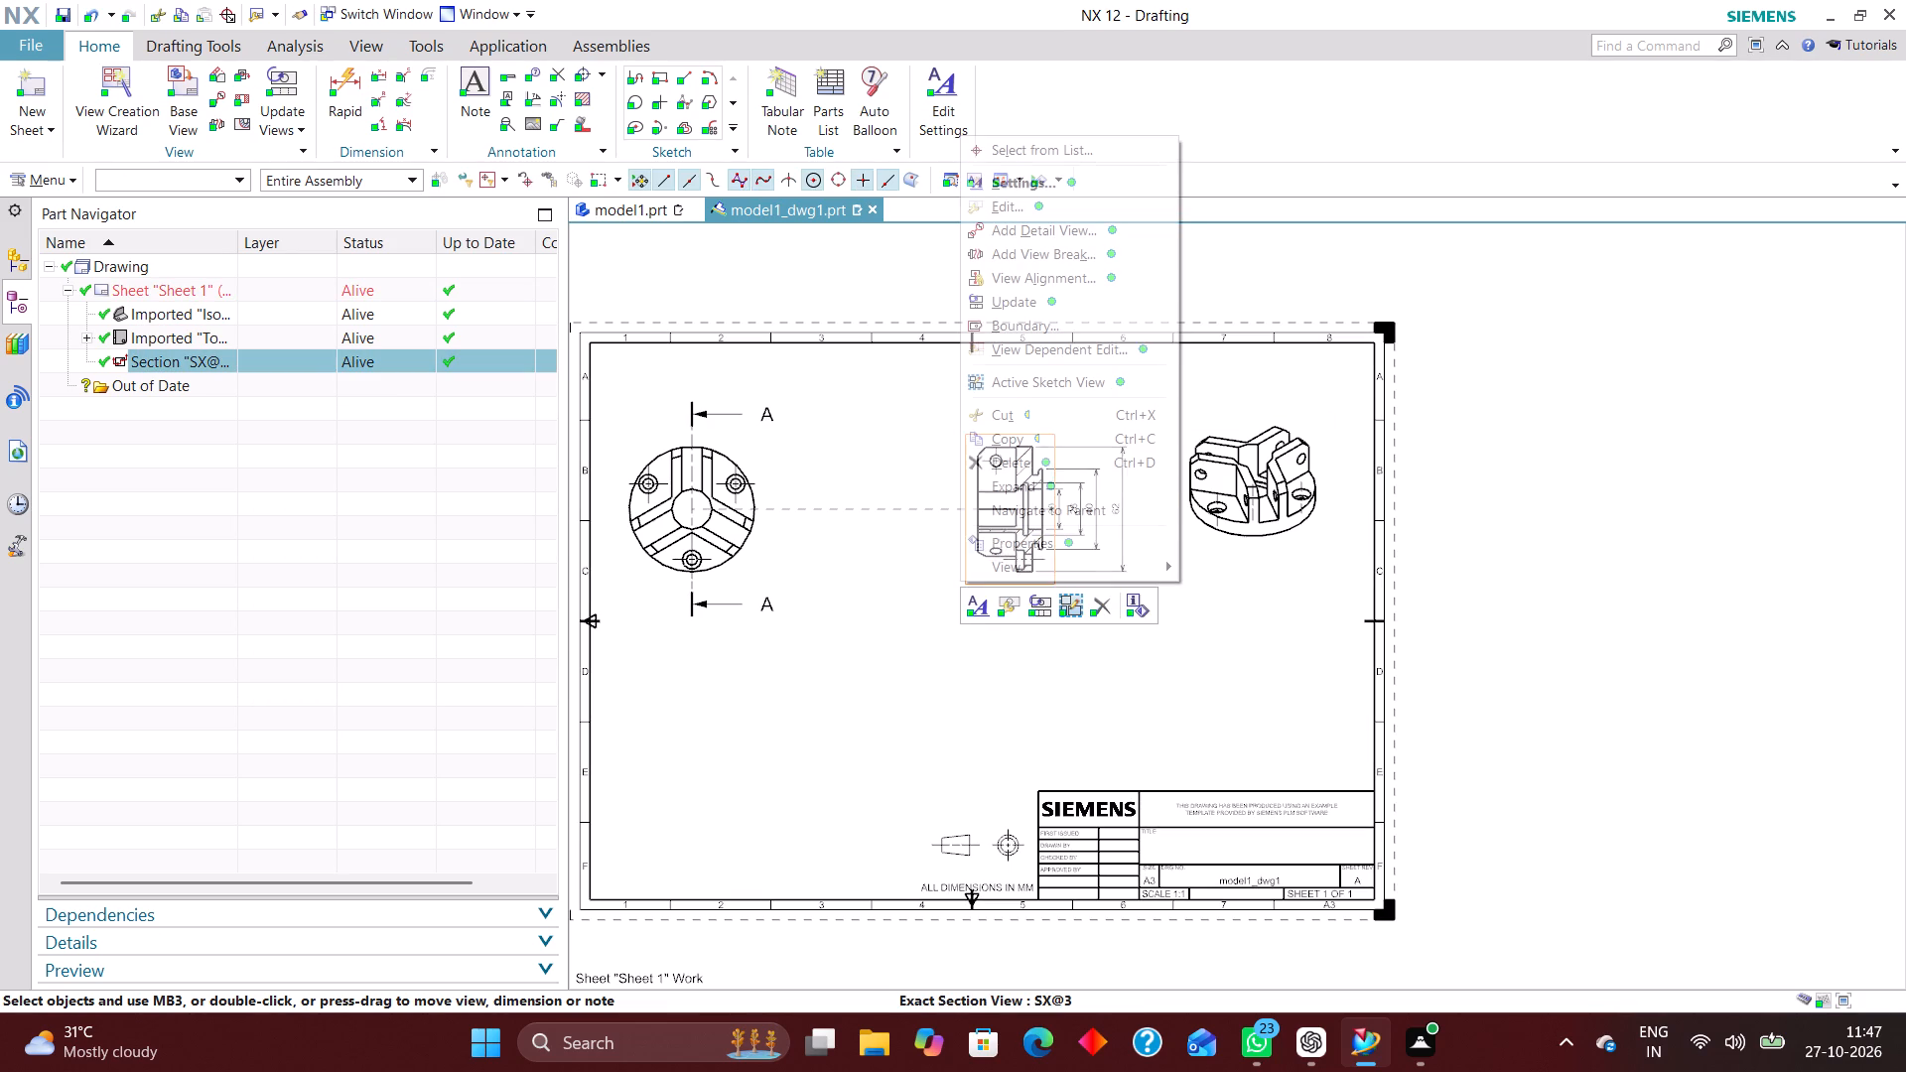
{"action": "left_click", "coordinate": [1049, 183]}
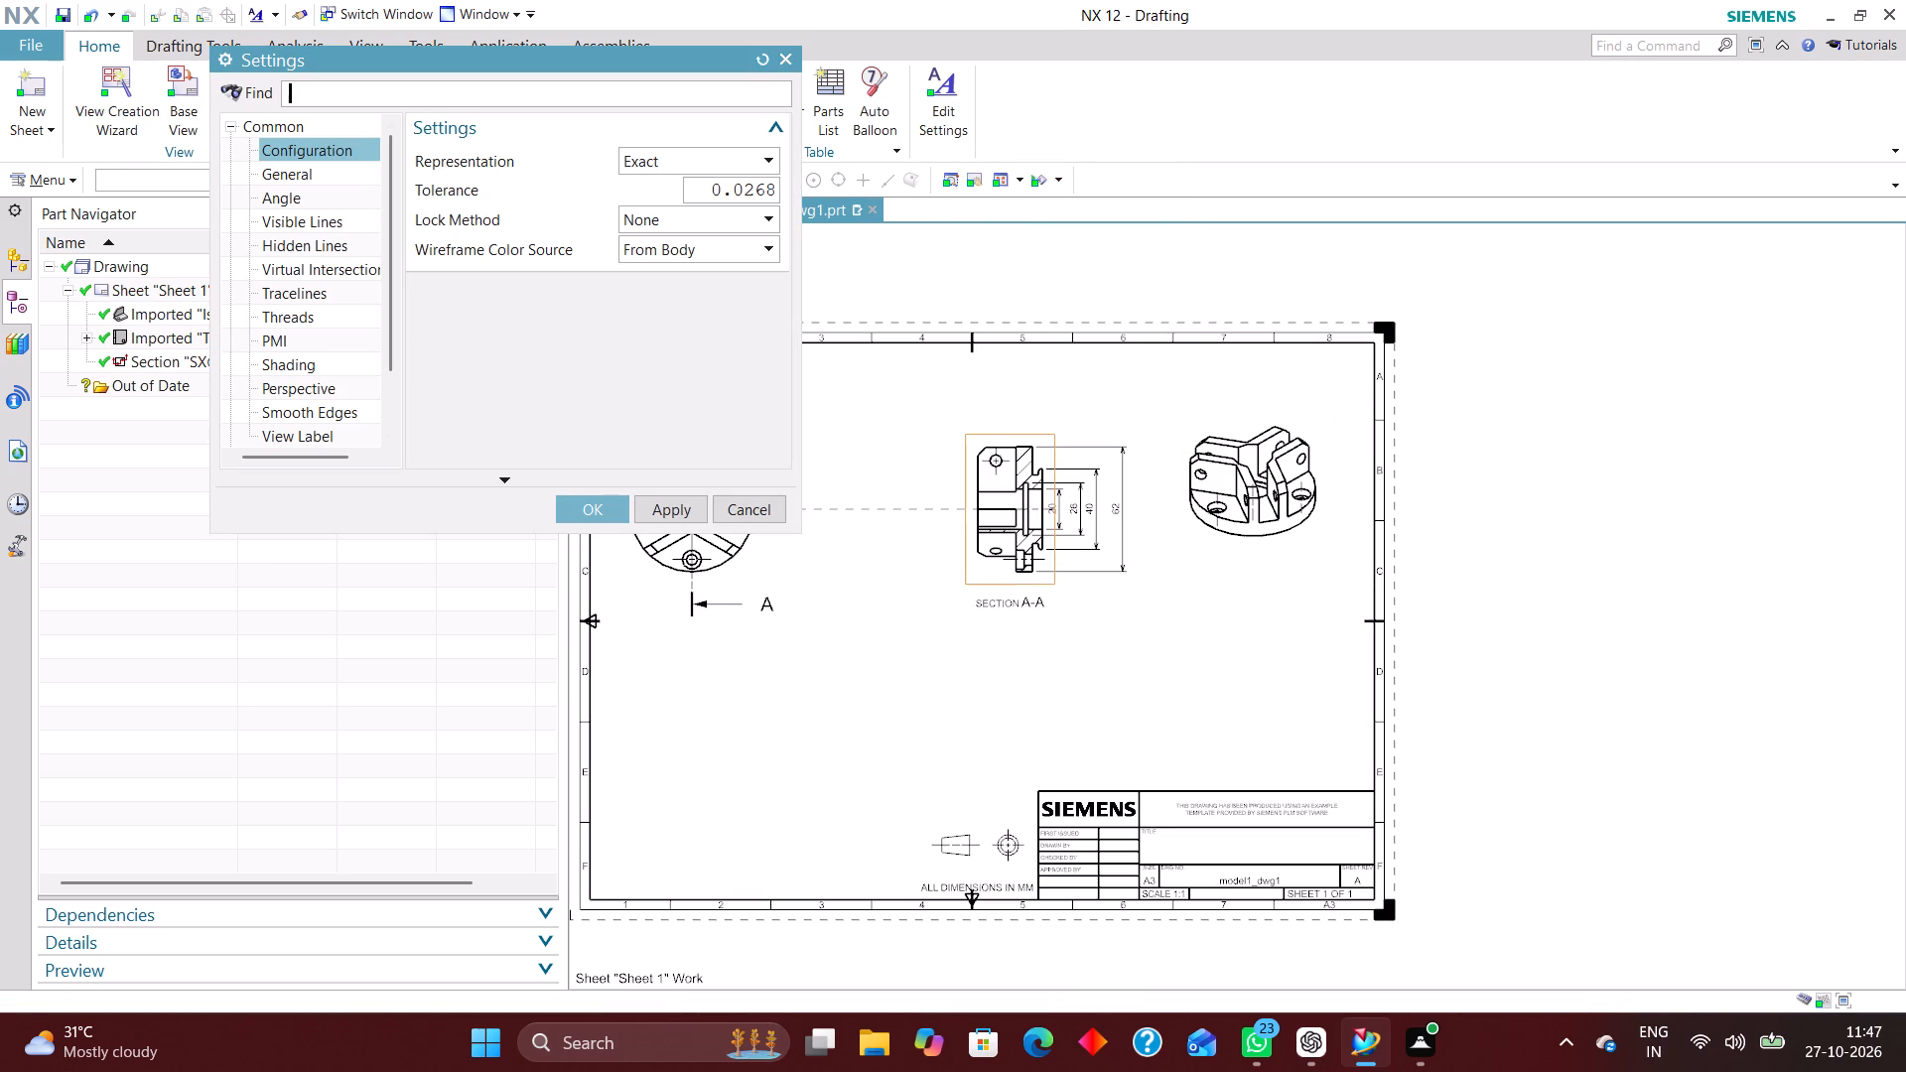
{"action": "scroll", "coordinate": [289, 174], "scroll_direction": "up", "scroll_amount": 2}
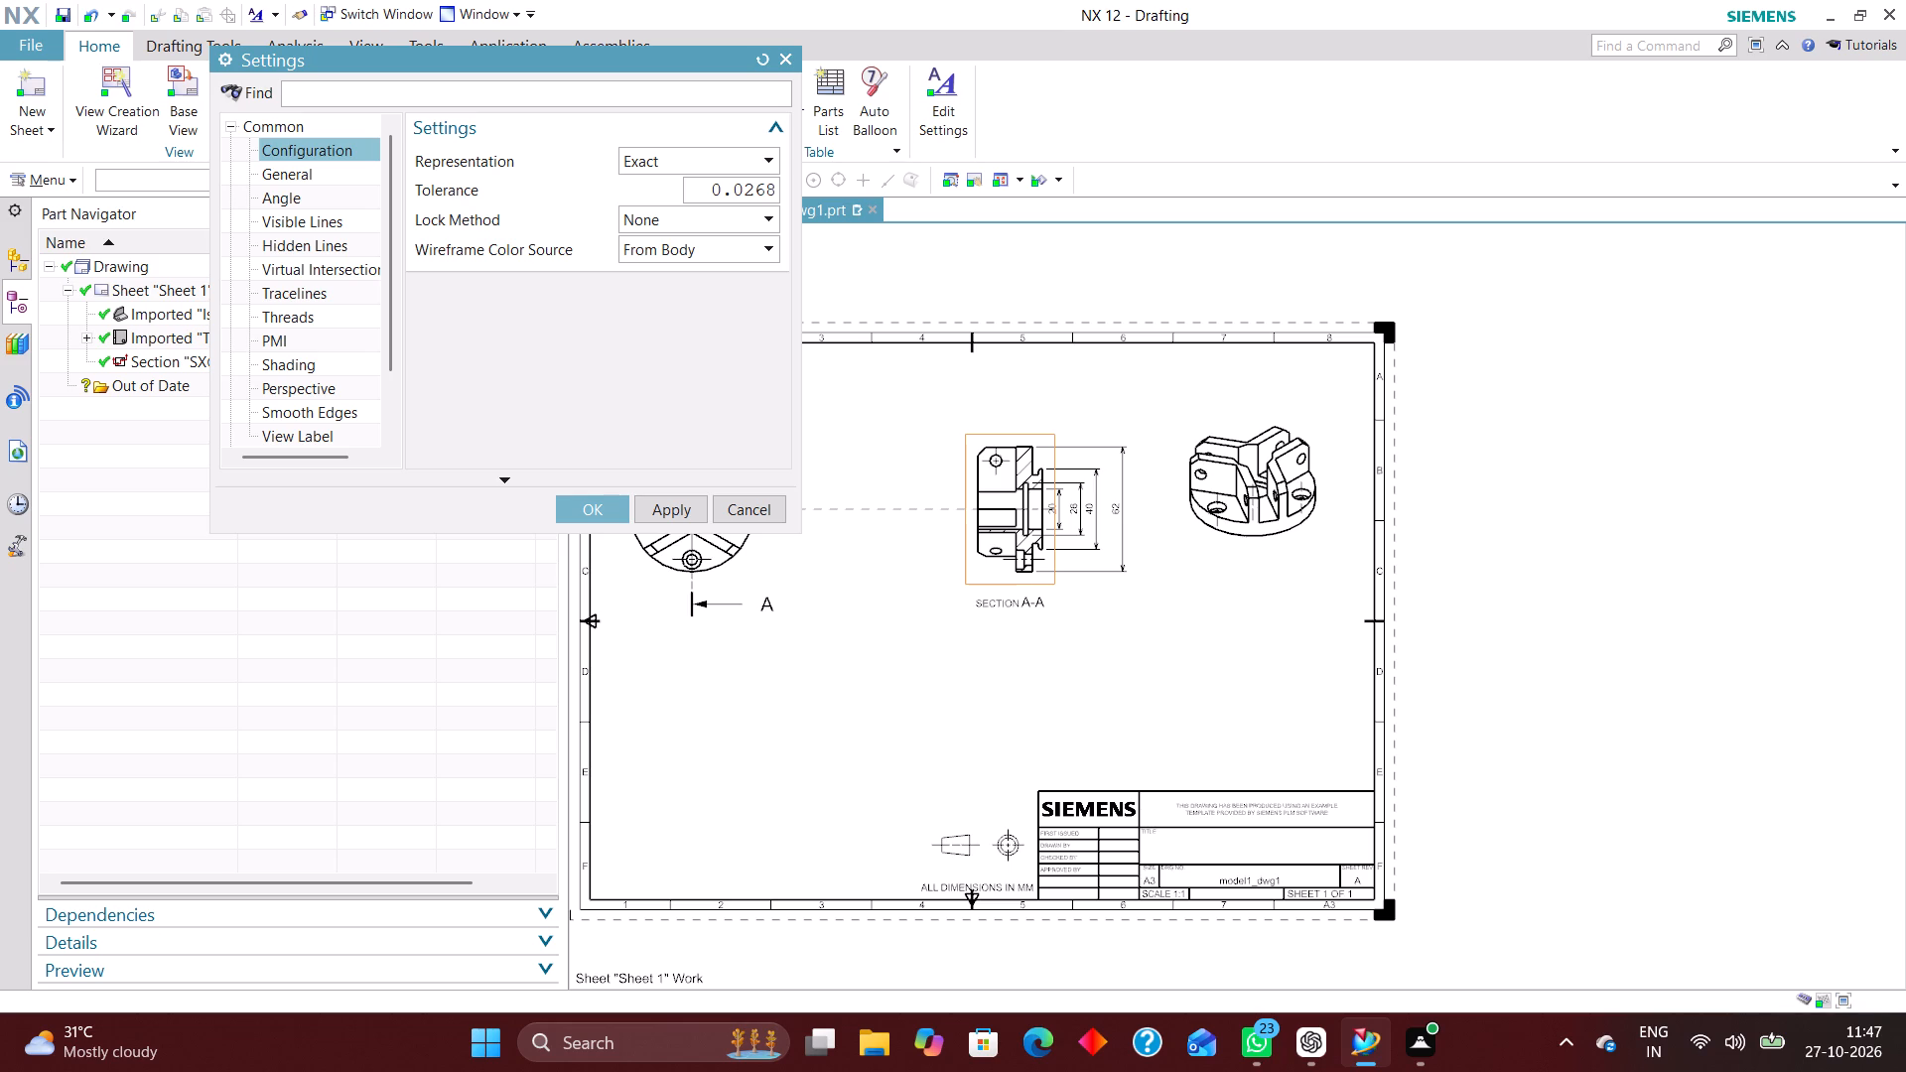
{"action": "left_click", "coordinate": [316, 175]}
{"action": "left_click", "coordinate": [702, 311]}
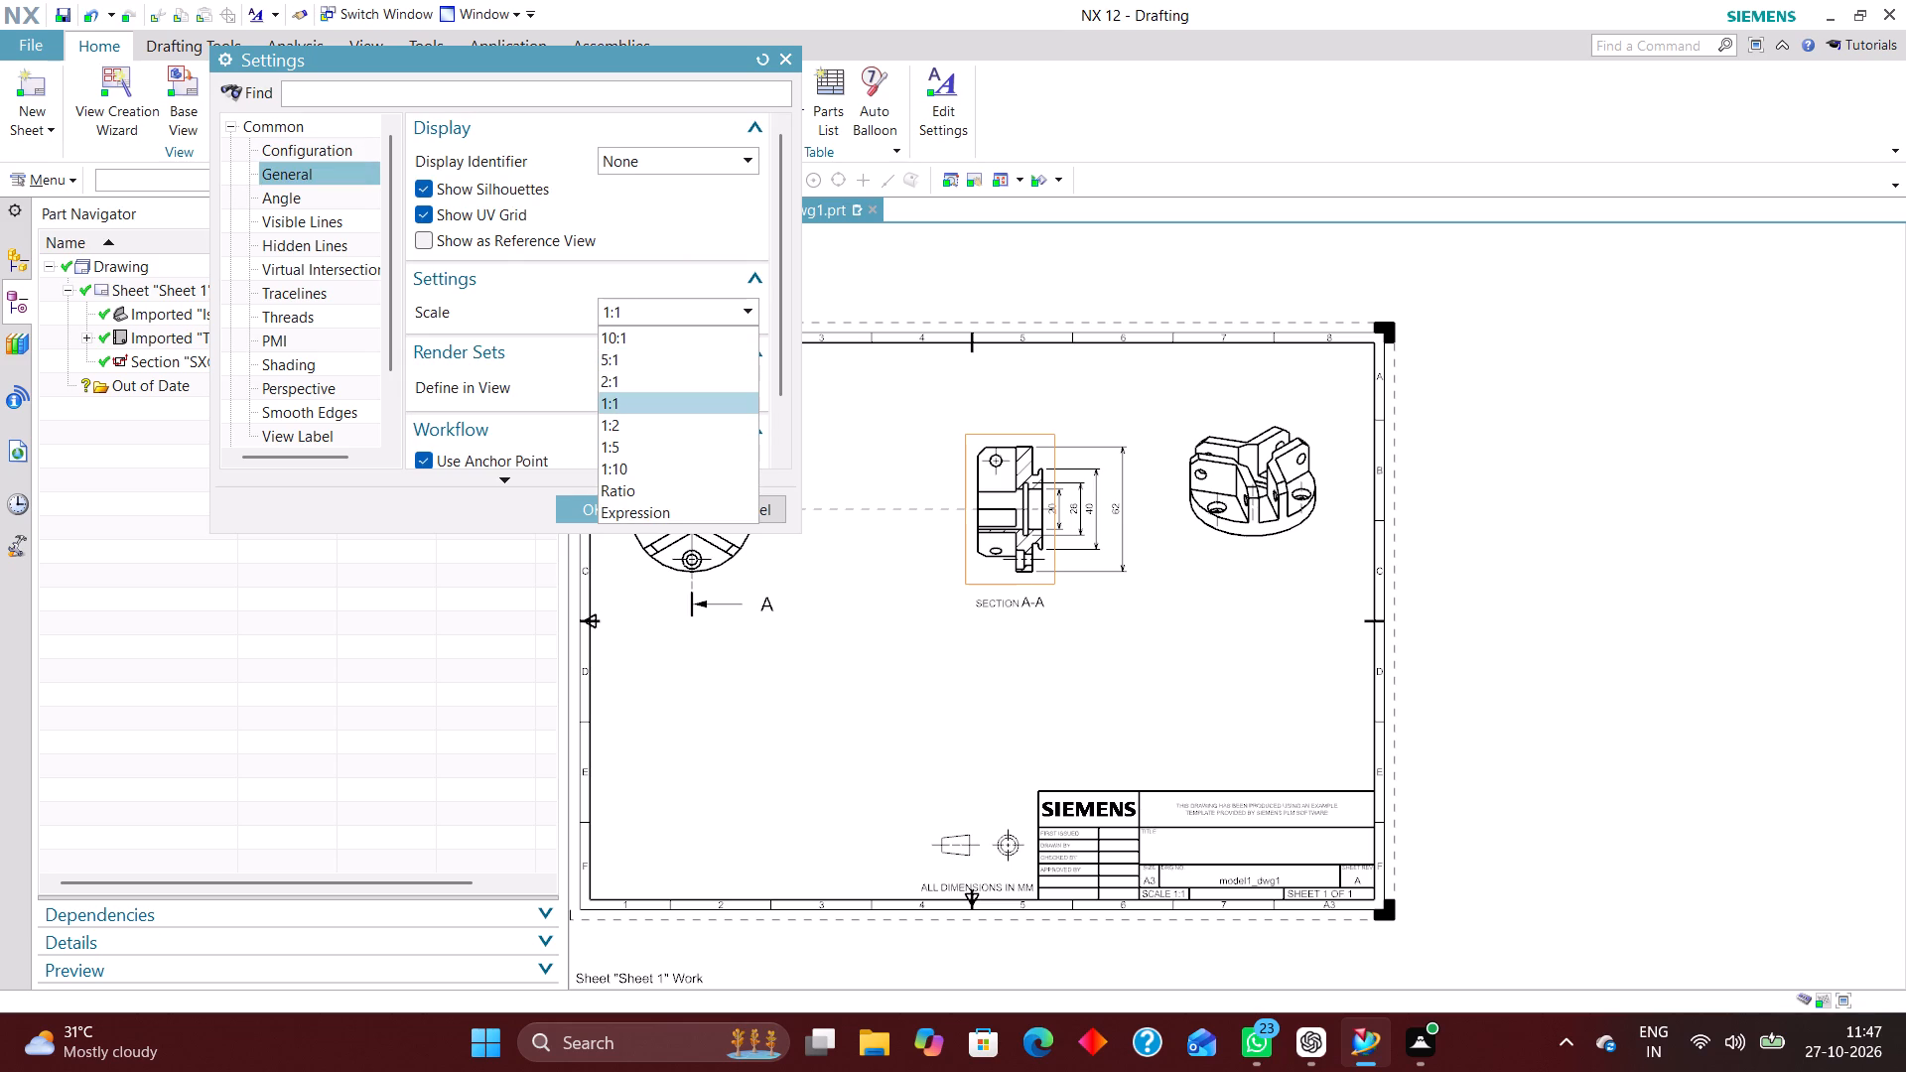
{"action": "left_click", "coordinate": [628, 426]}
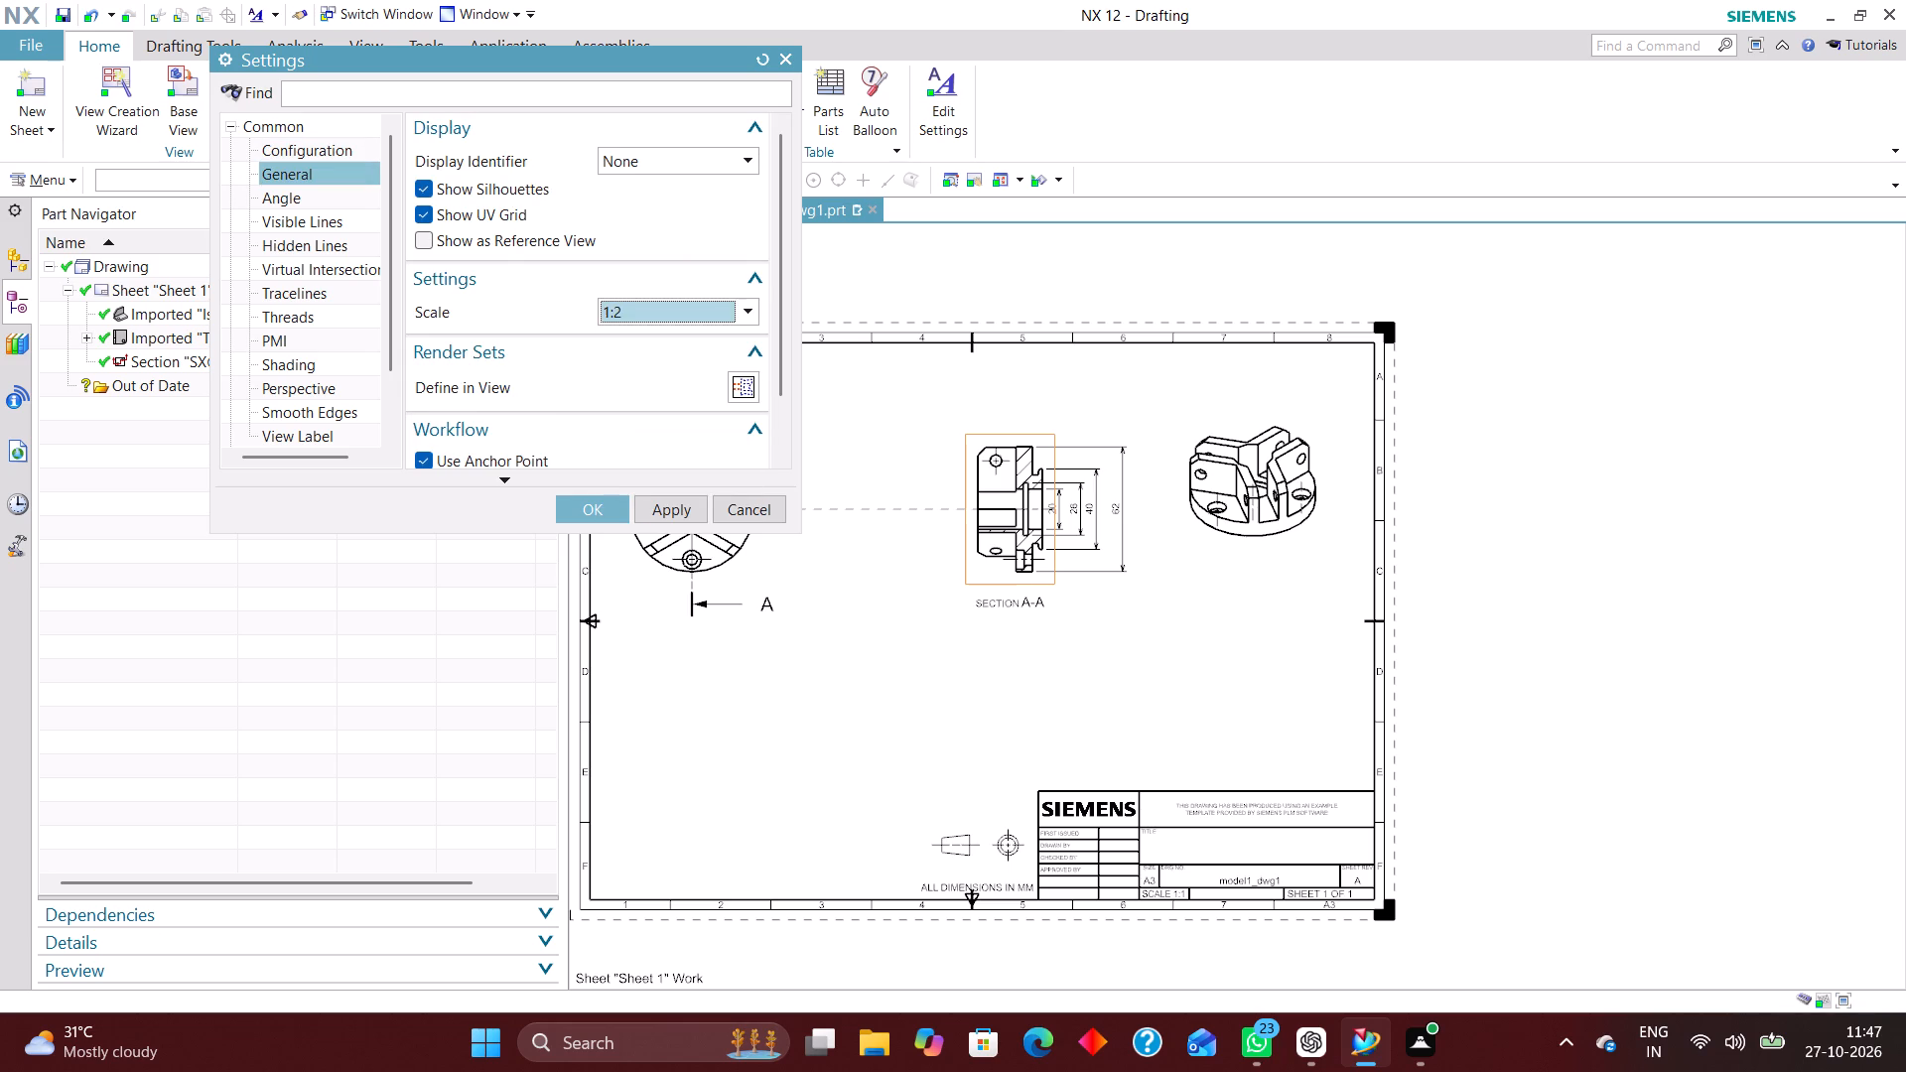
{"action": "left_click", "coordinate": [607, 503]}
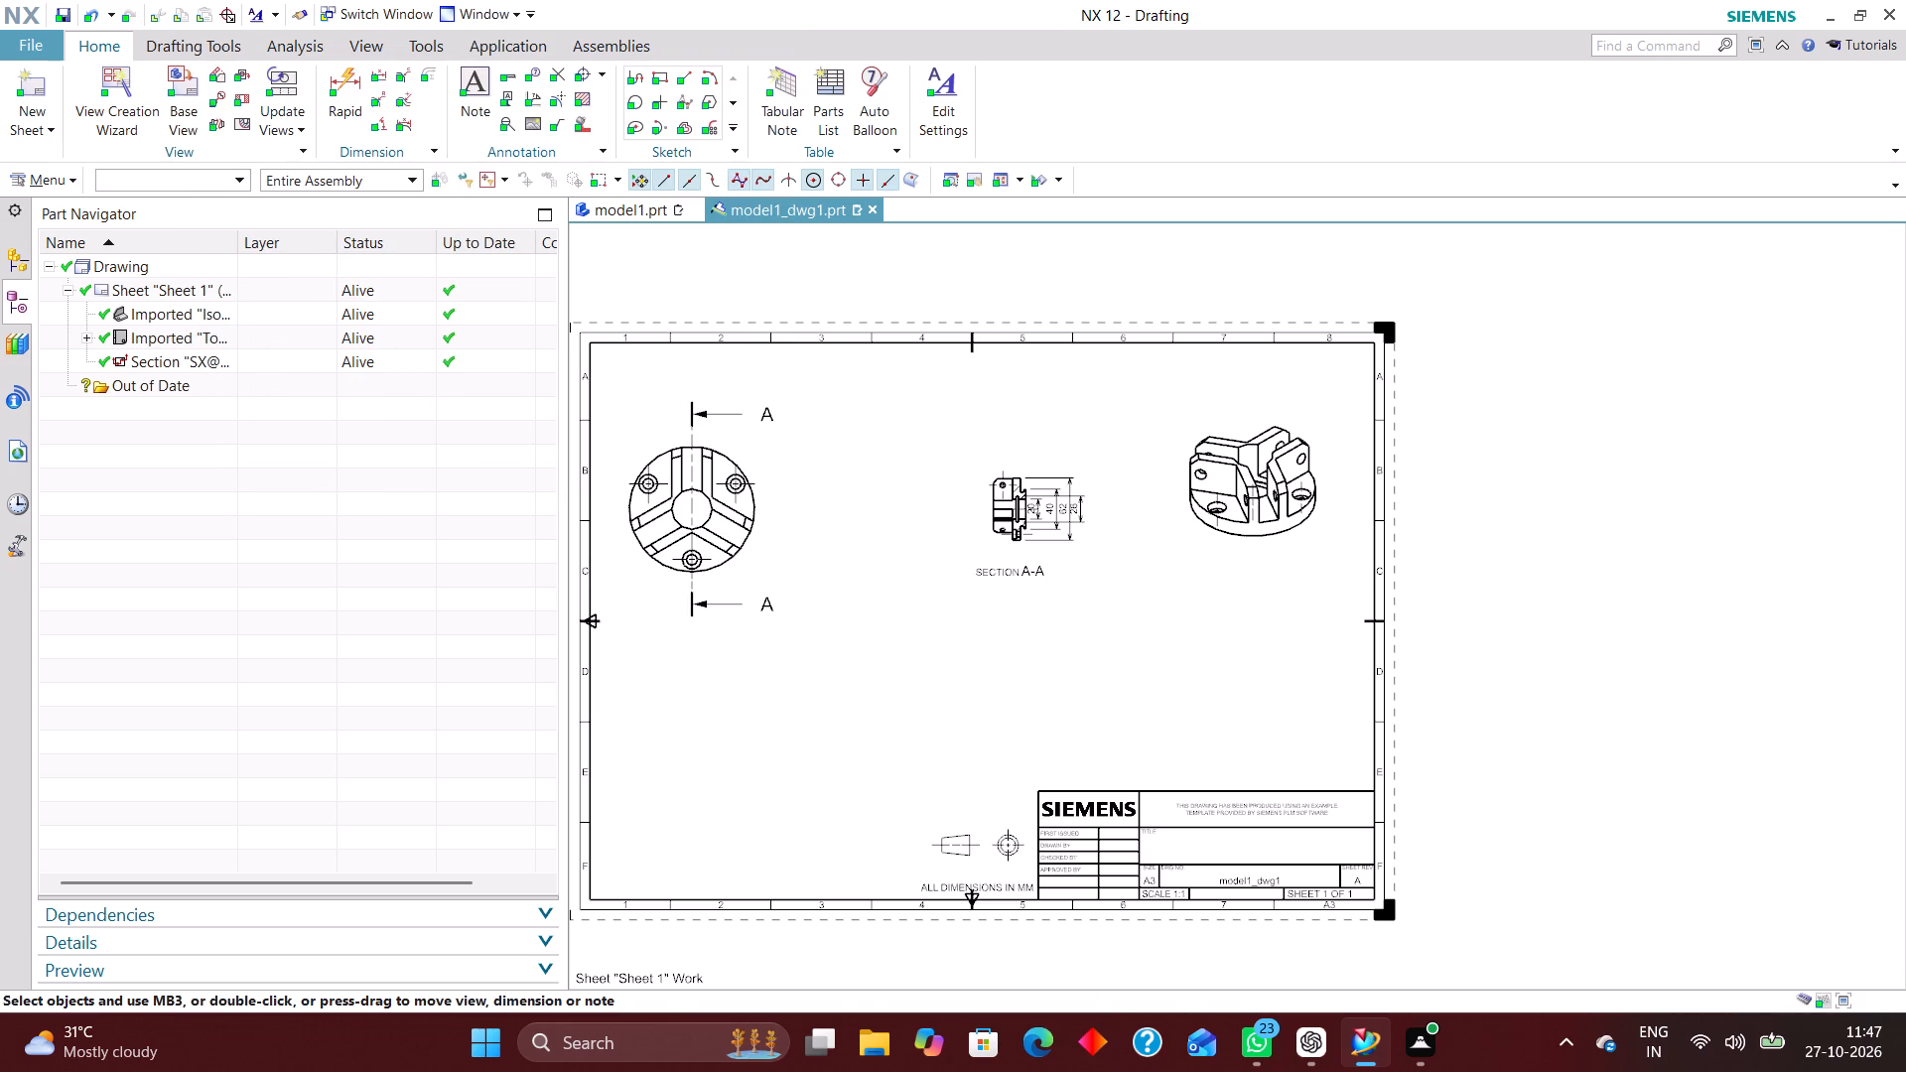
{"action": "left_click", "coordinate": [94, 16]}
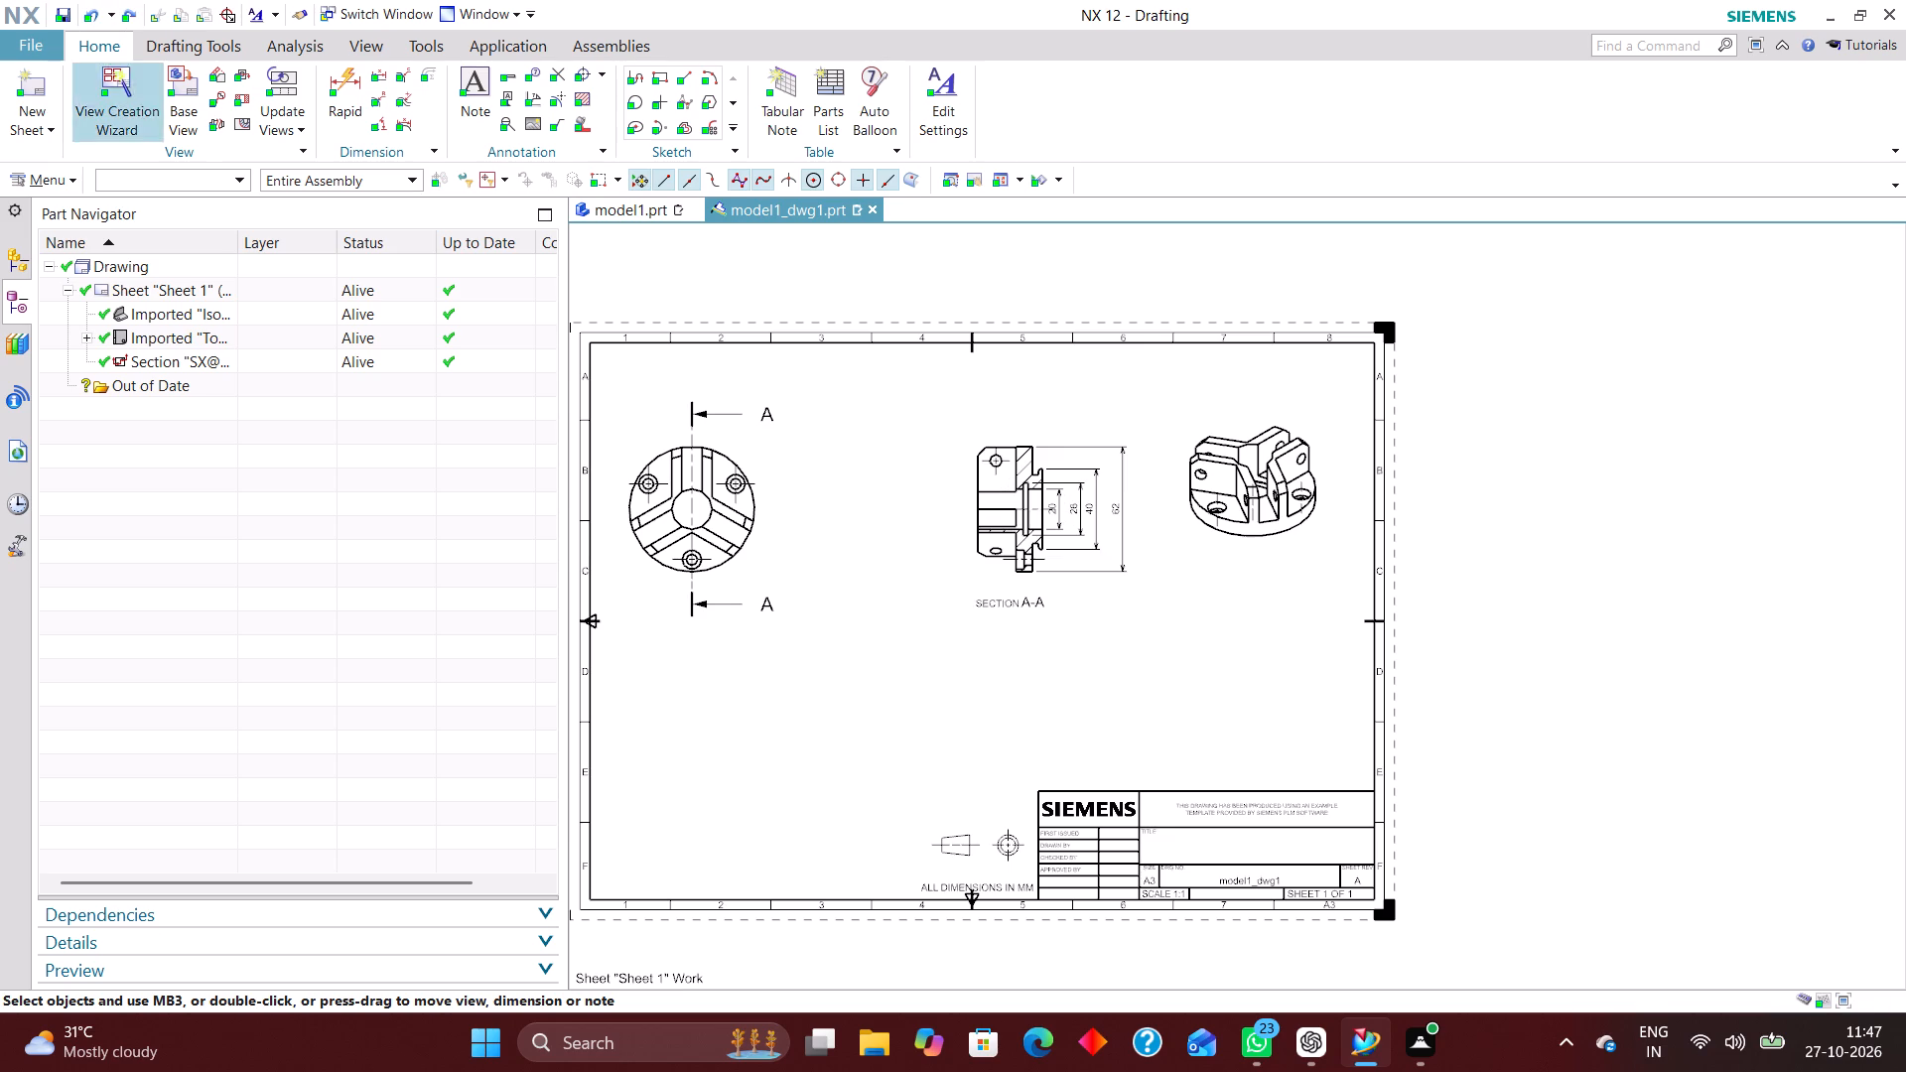
Set the view scale of Section A-A to 2:1.
{"action": "right_click", "coordinate": [963, 558]}
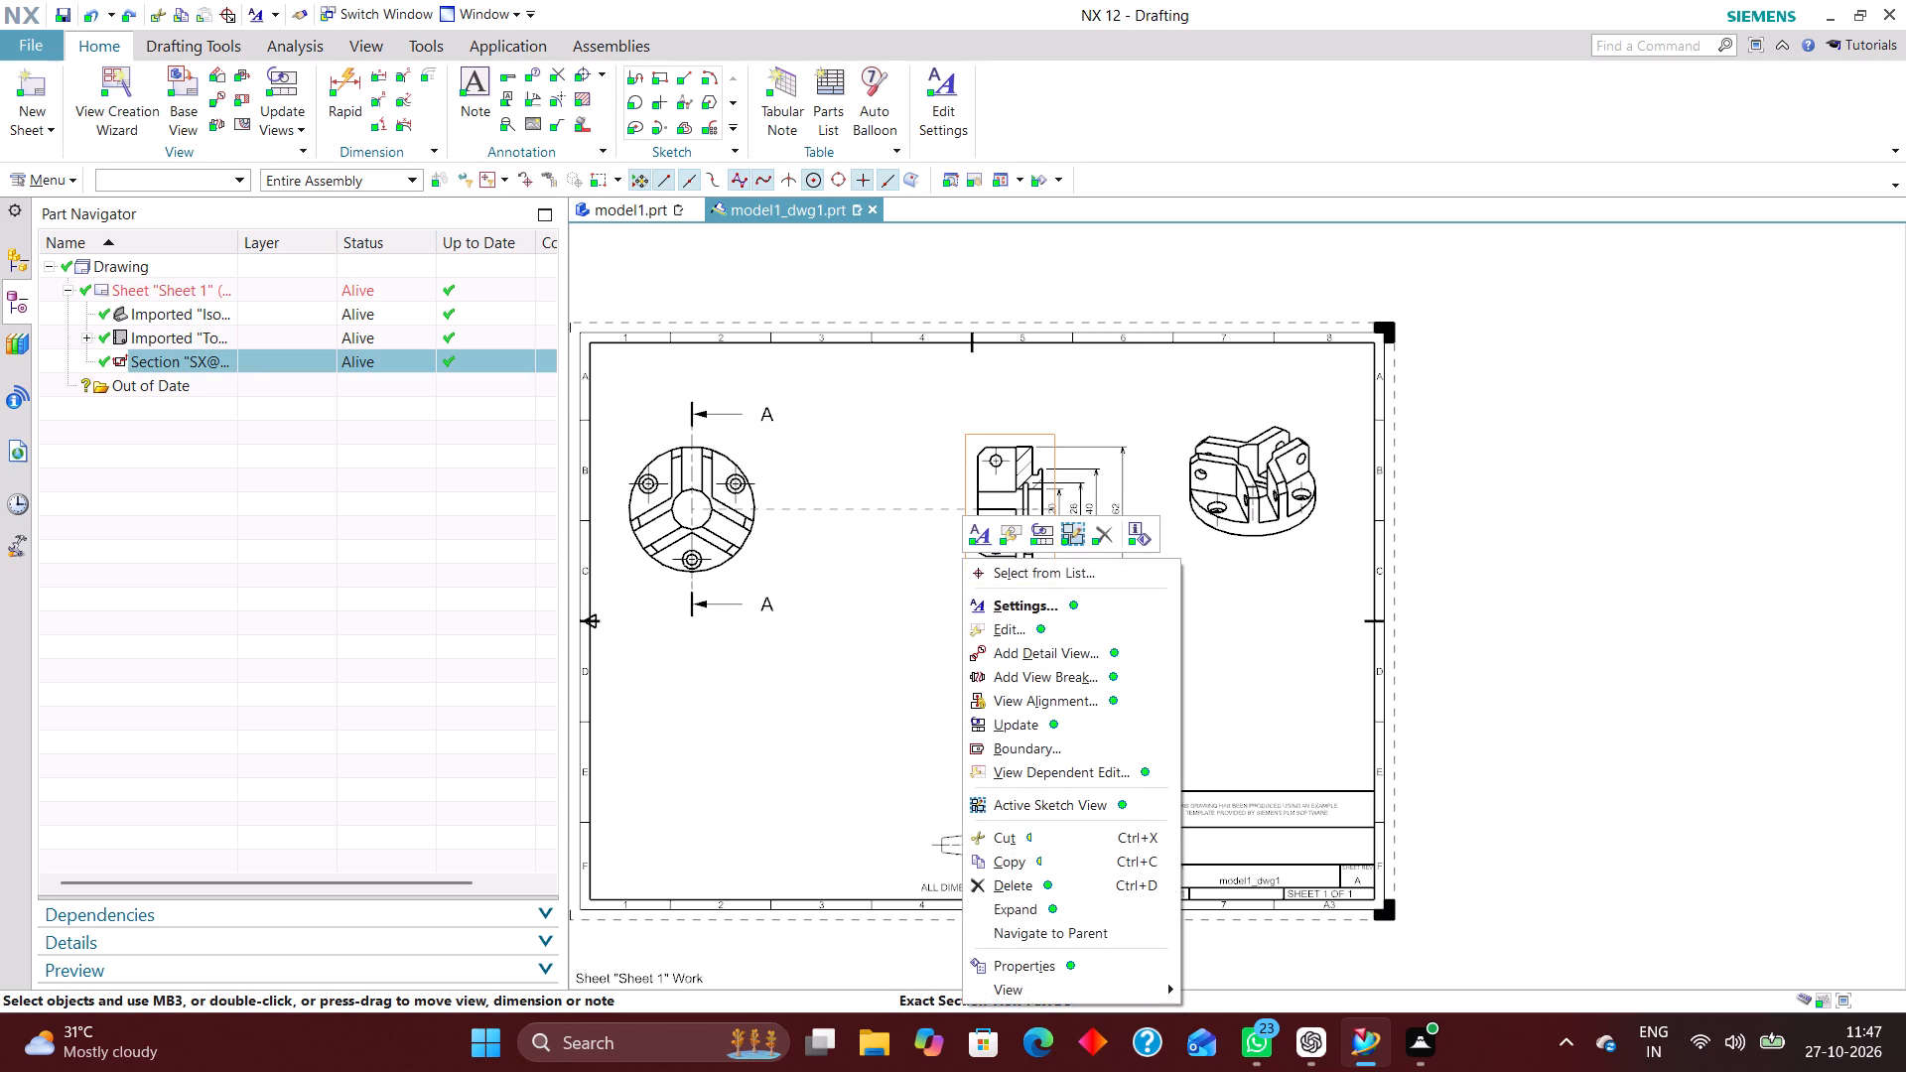
{"action": "left_click", "coordinate": [1067, 605]}
{"action": "left_click", "coordinate": [676, 312]}
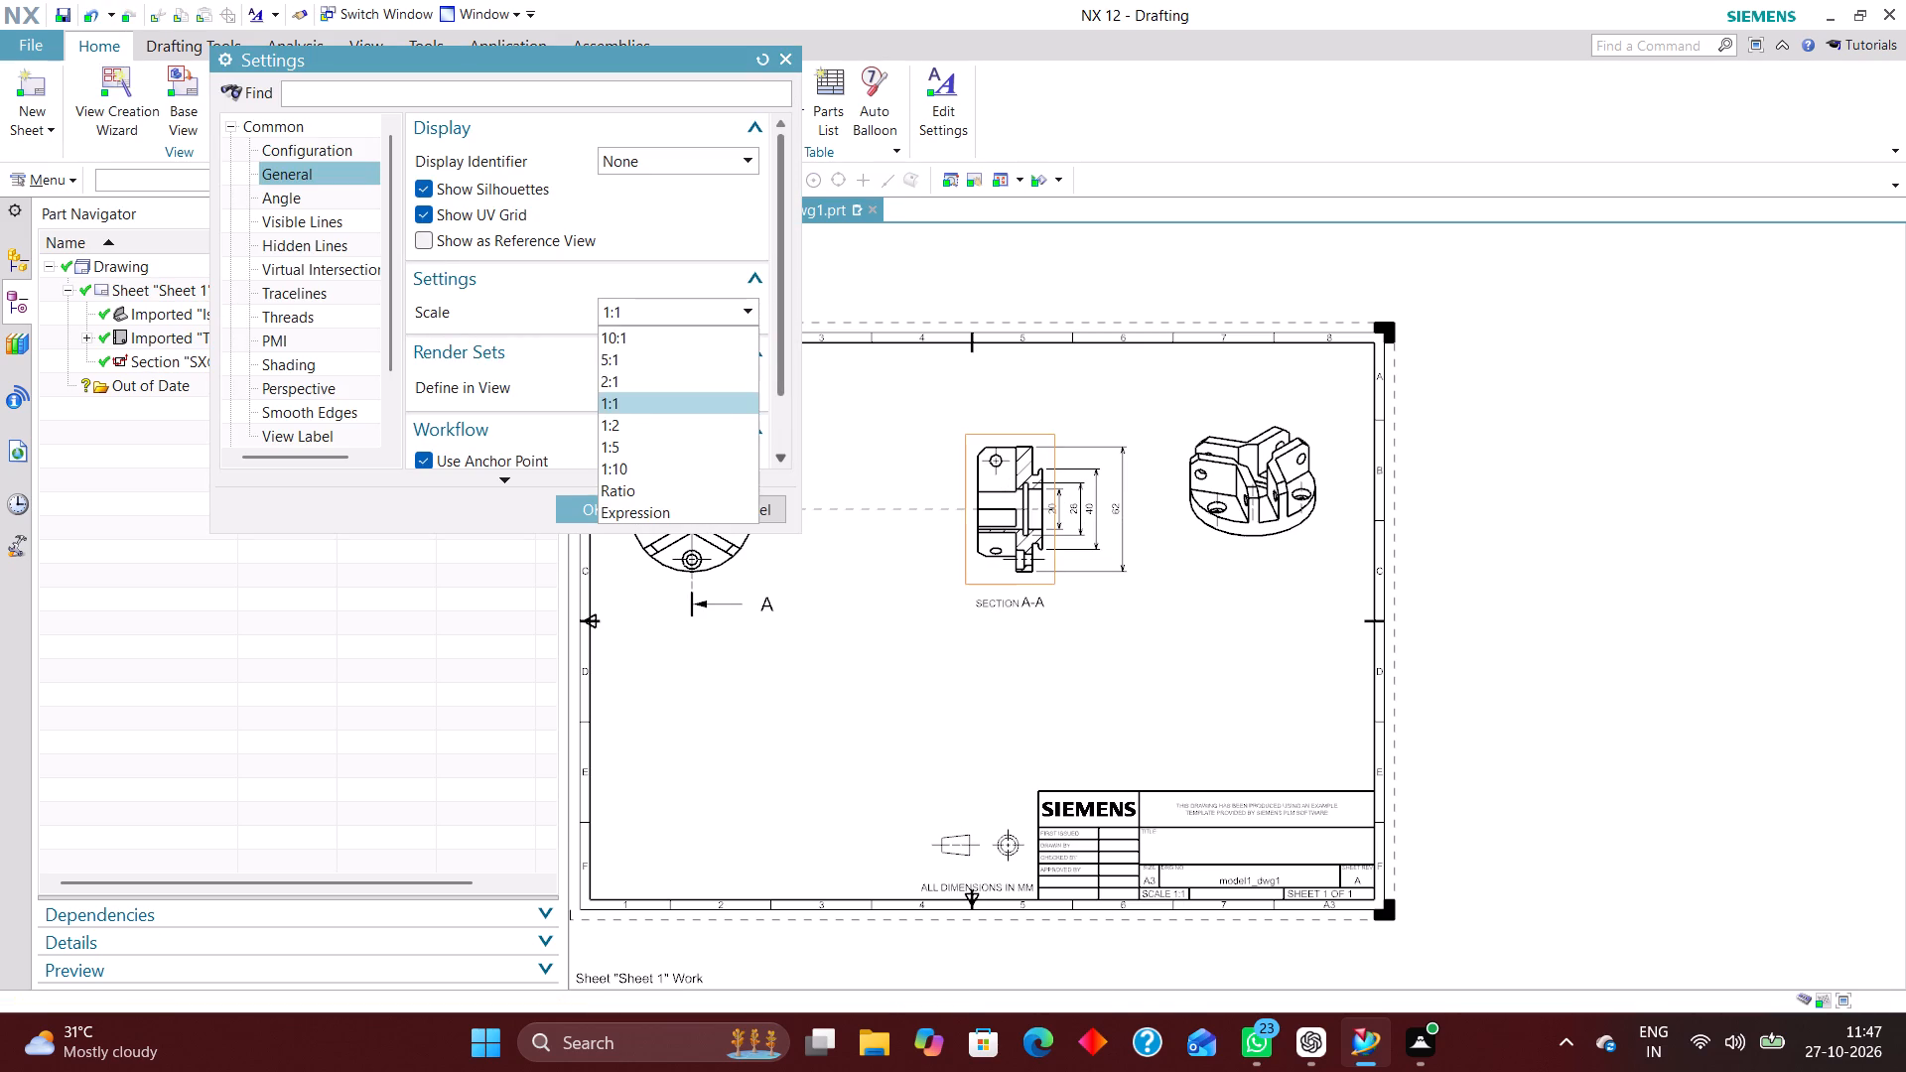
{"action": "left_click", "coordinate": [636, 382]}
{"action": "left_click", "coordinate": [591, 514]}
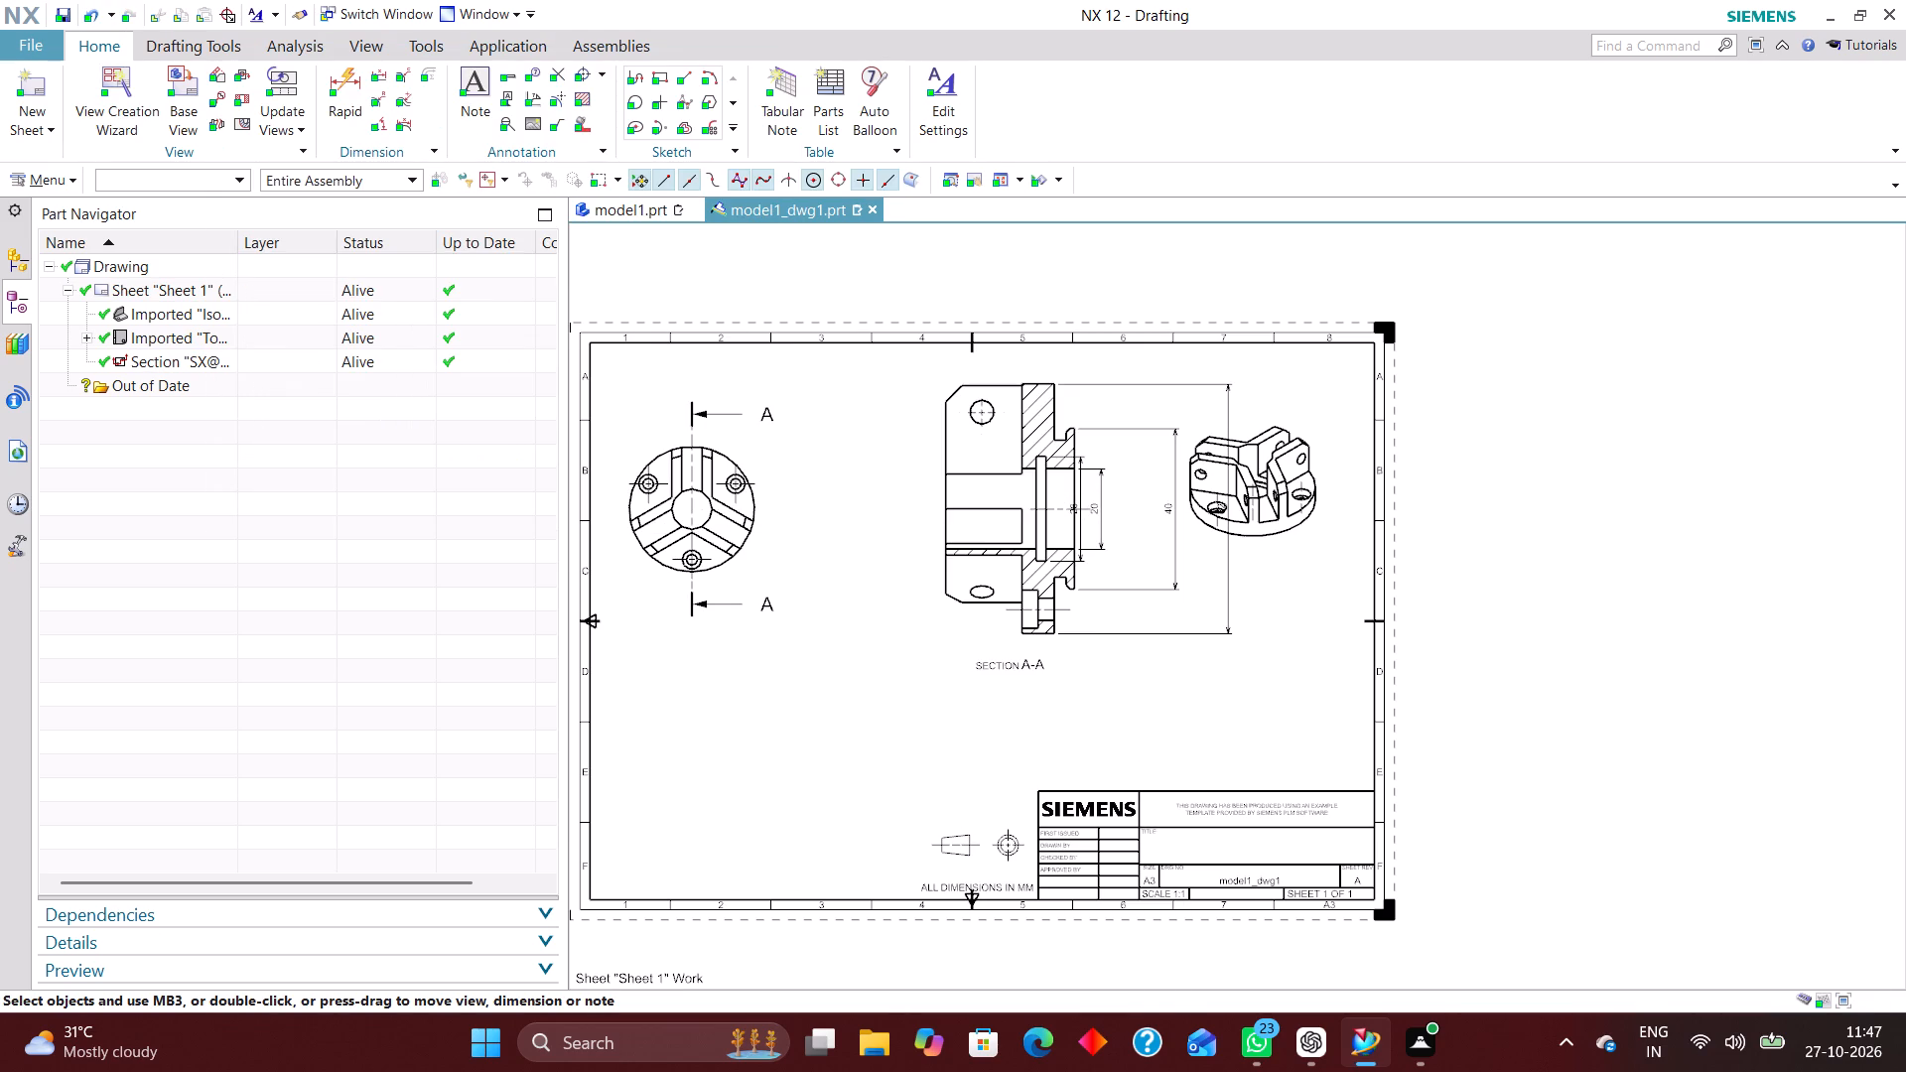
Set the view scale of the top view, the parent of Section A-A, to 2:1.
{"action": "right_click", "coordinate": [732, 578]}
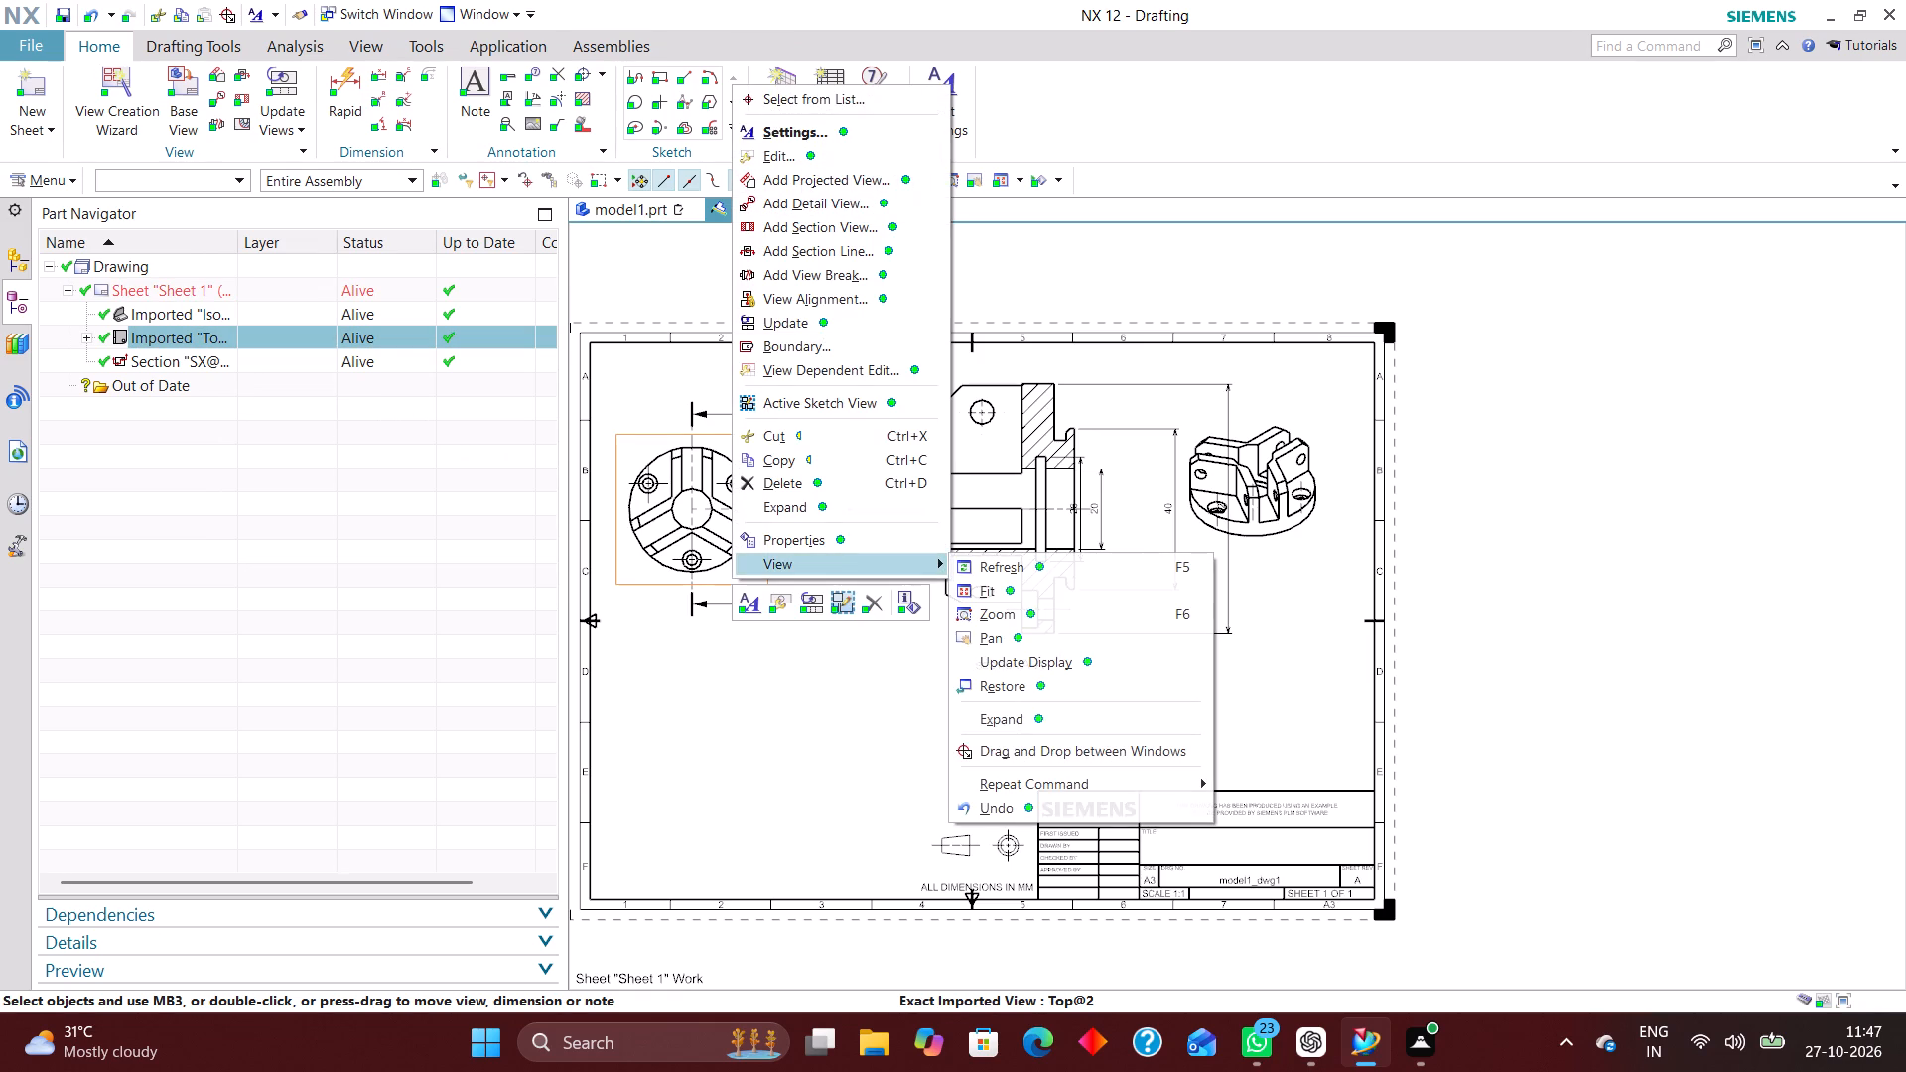
{"action": "left_click", "coordinate": [838, 141]}
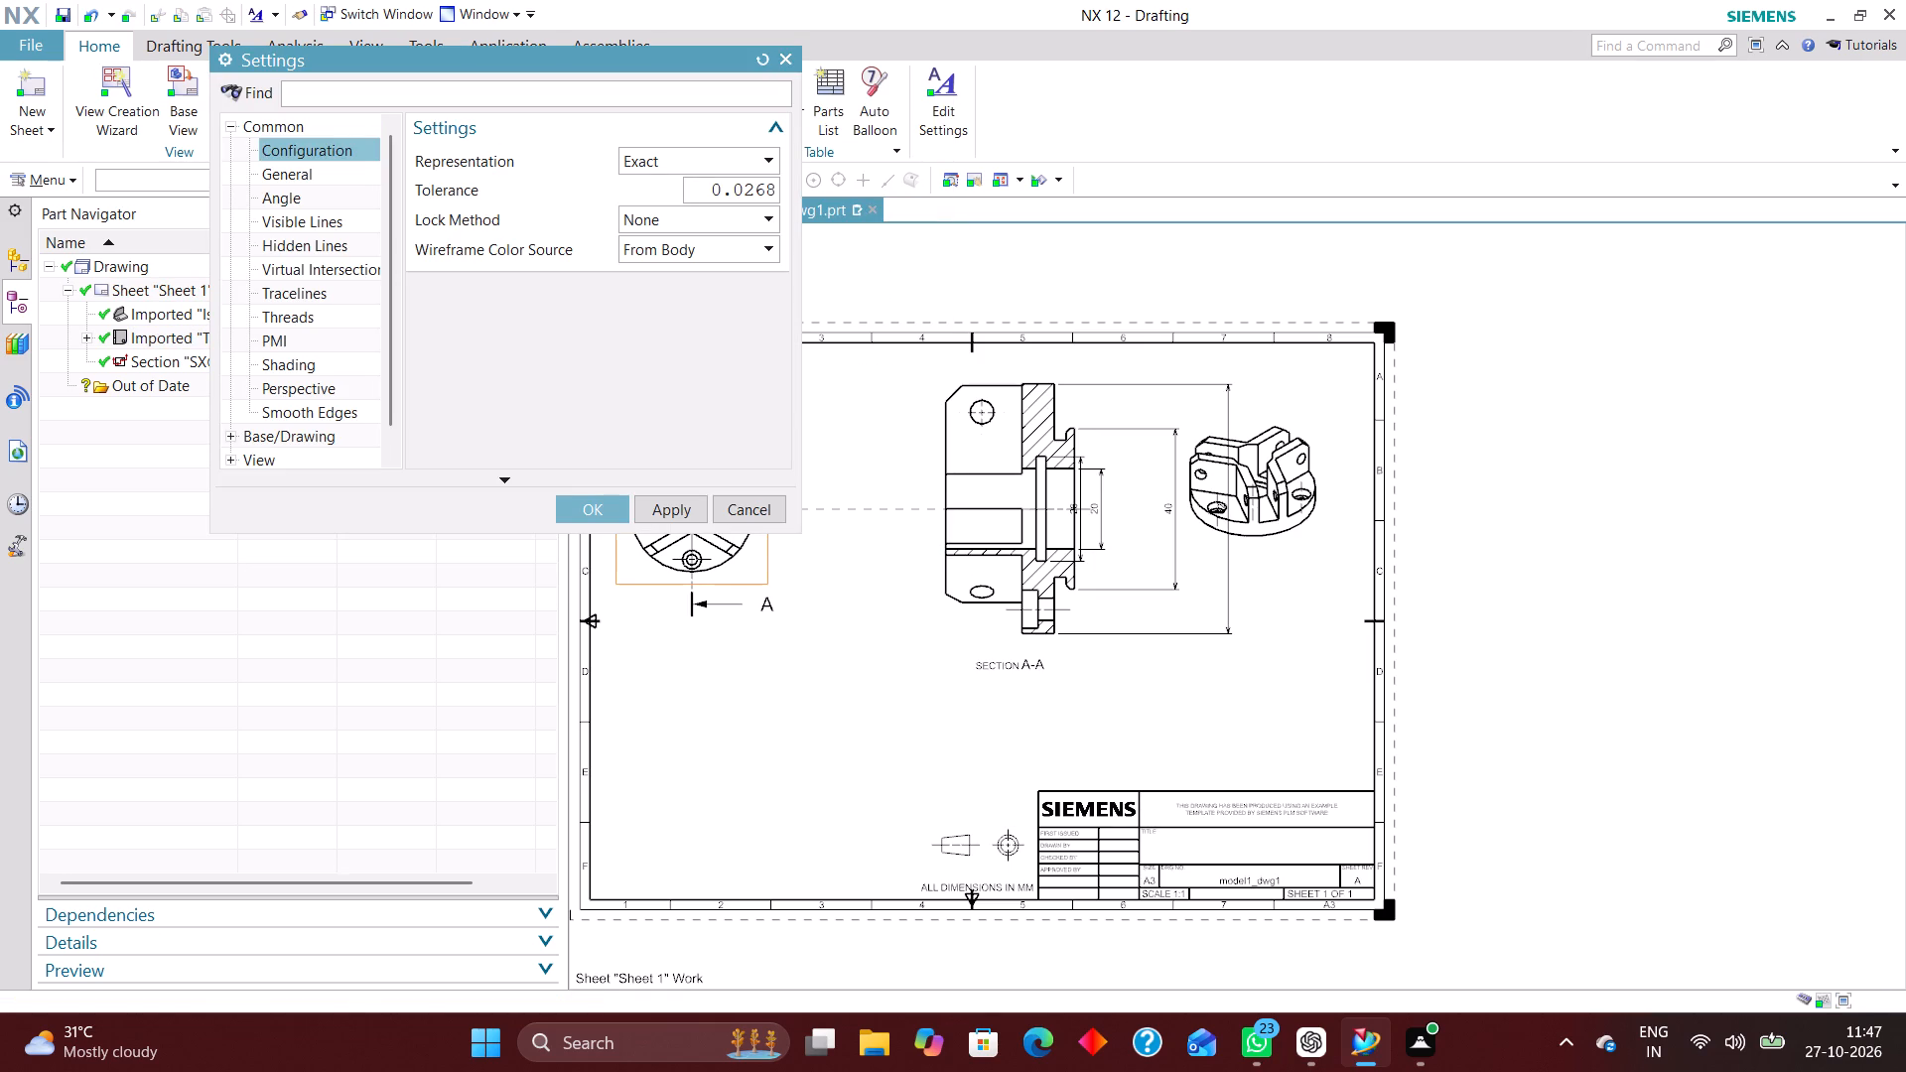
{"action": "left_click", "coordinate": [295, 175]}
{"action": "left_click", "coordinate": [641, 317]}
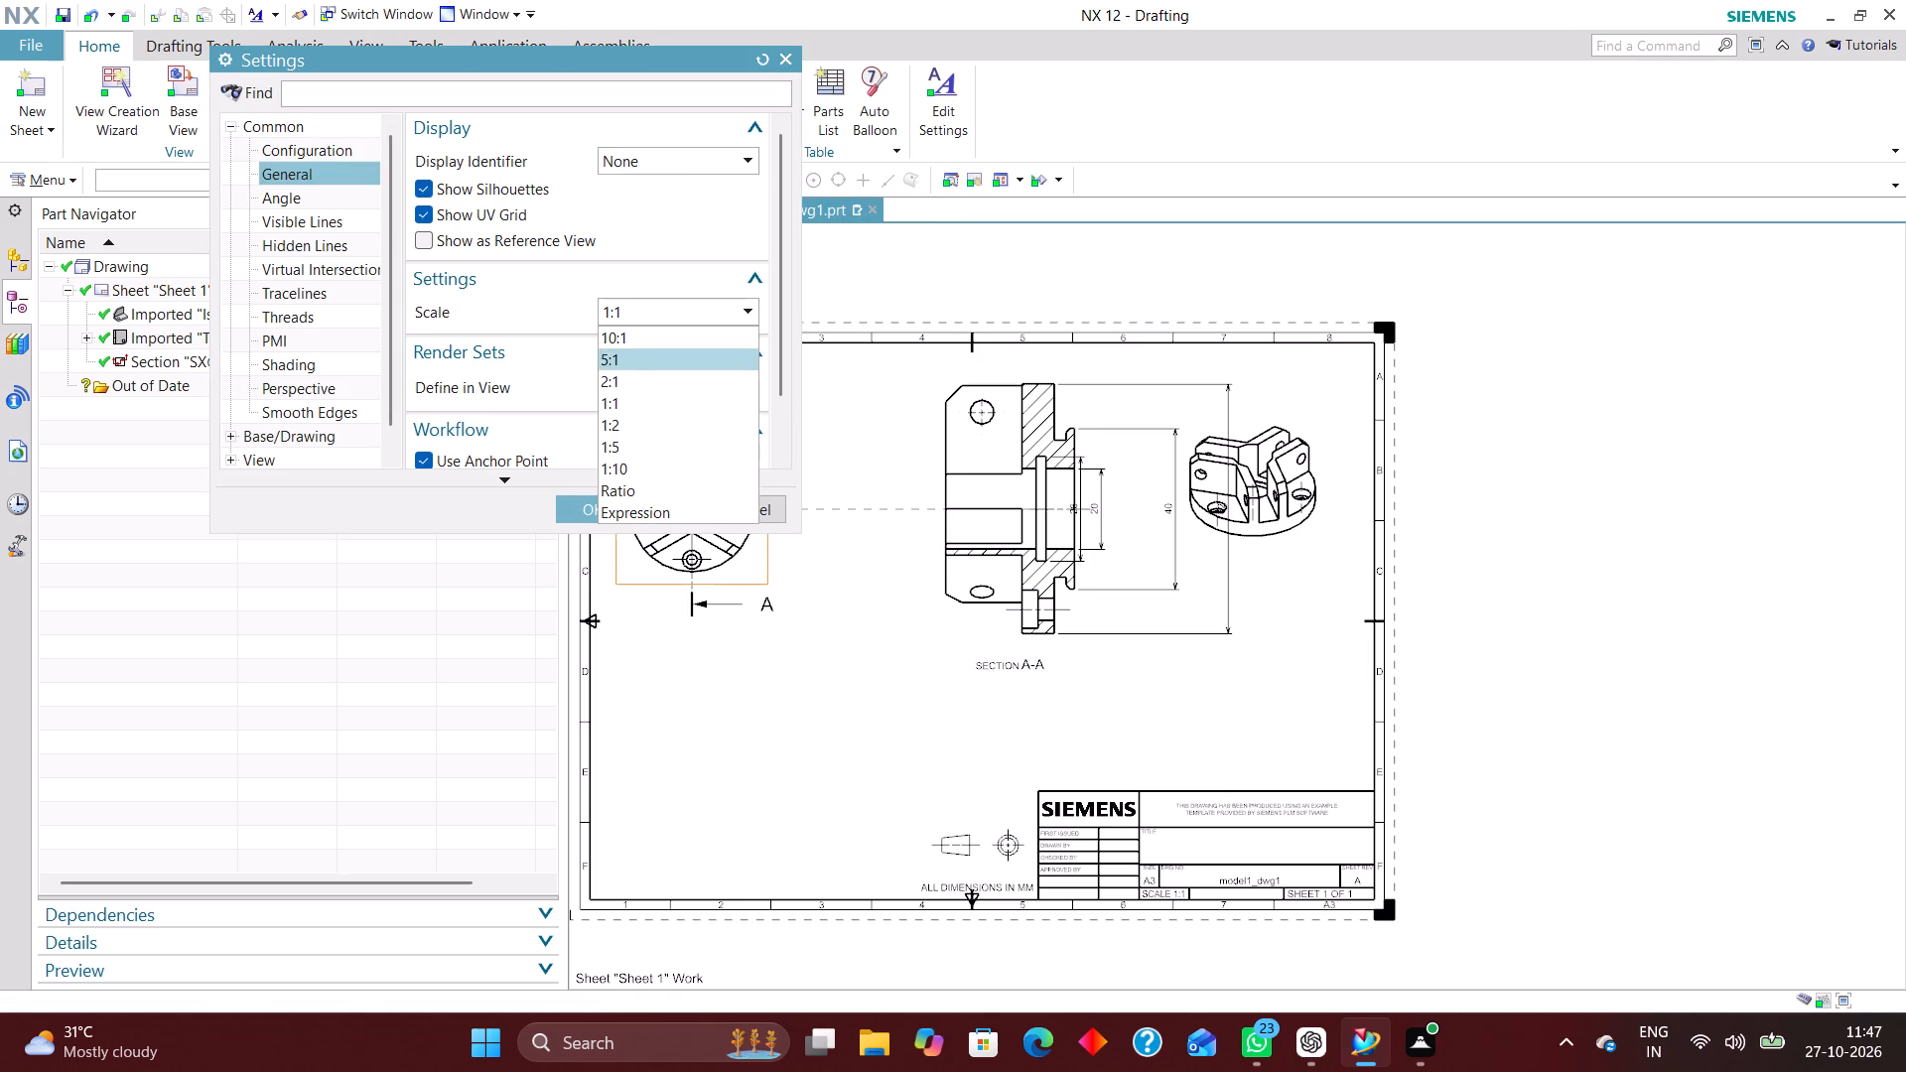
{"action": "left_click", "coordinate": [634, 375]}
{"action": "left_click", "coordinate": [594, 507]}
Reposition the enlarged top view and Section A-A inside the sheet border, level with each other in the sheet's upper half.
{"action": "scroll", "coordinate": [822, 513], "scroll_direction": "down", "scroll_amount": 2}
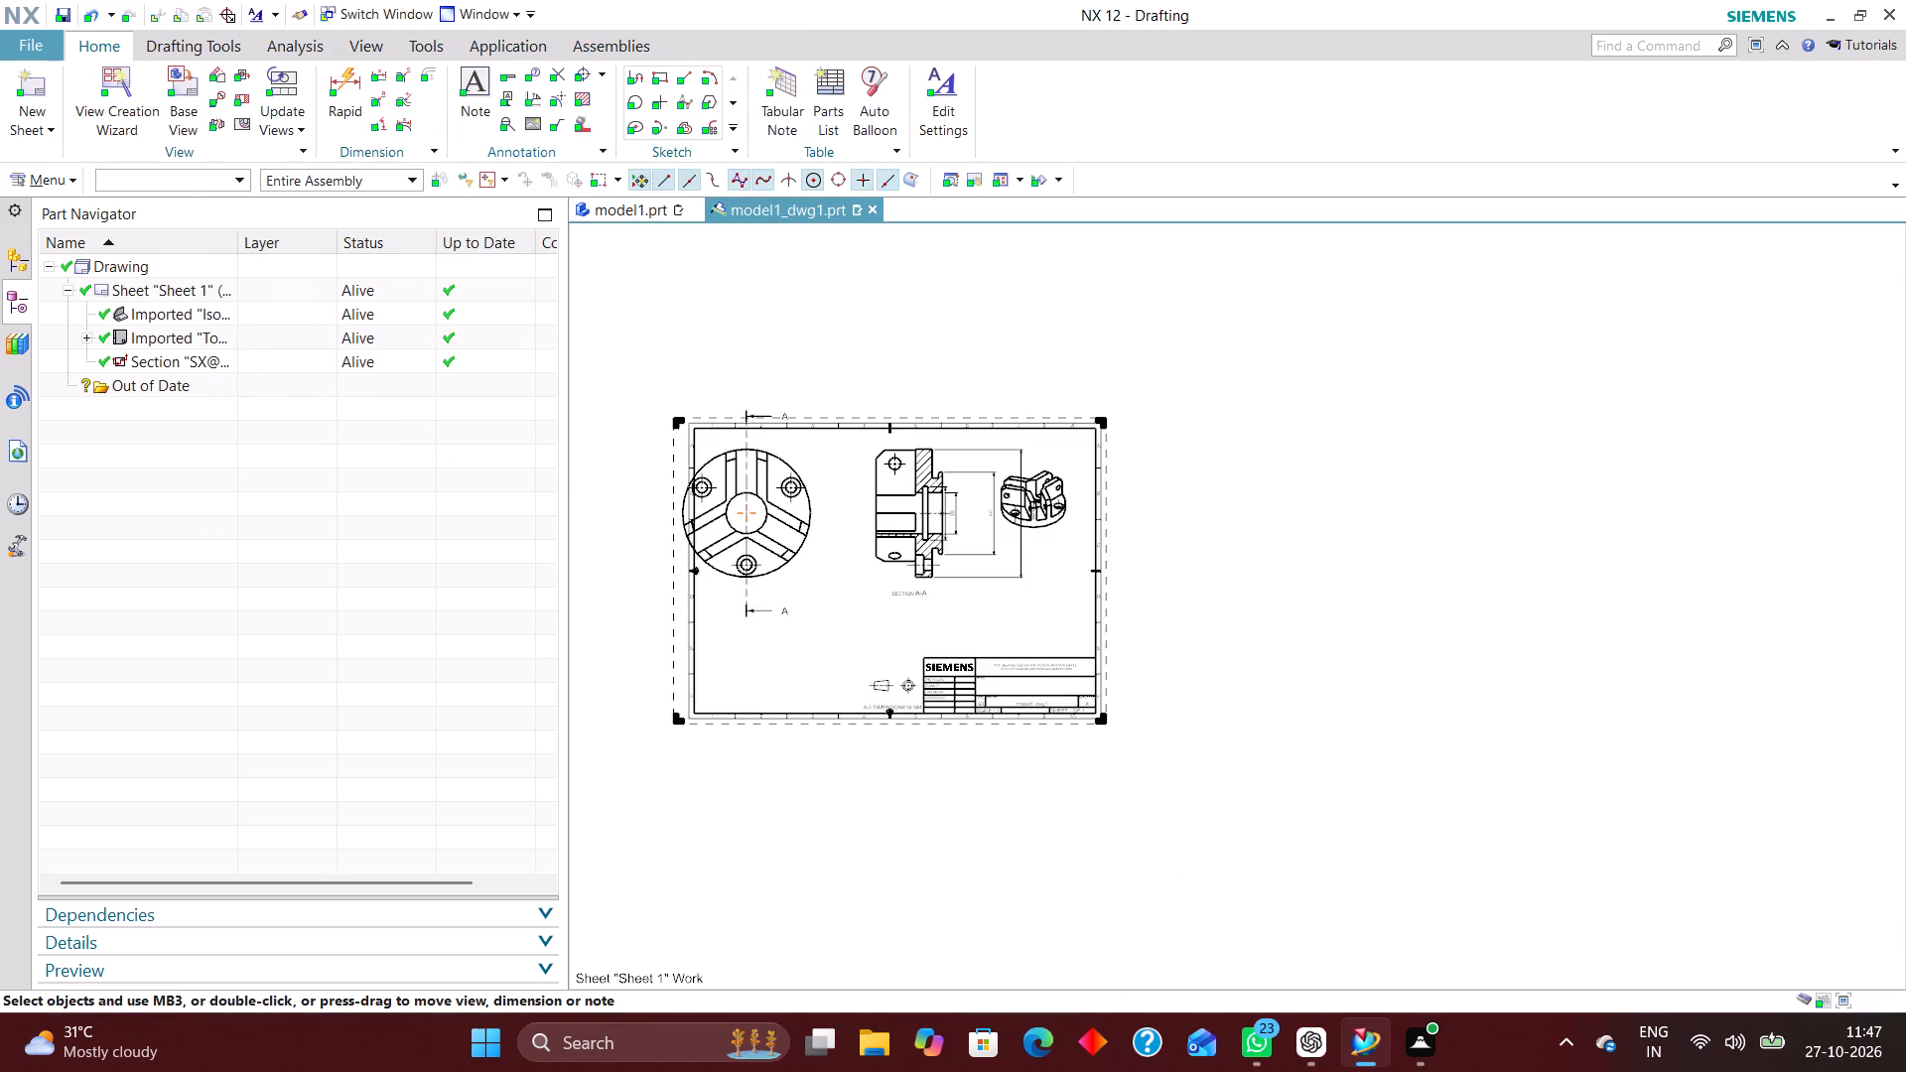
{"action": "scroll", "coordinate": [792, 524], "scroll_direction": "down", "scroll_amount": 1}
{"action": "scroll", "coordinate": [848, 620], "scroll_direction": "up", "scroll_amount": 2}
{"action": "left_click_drag", "start_coordinate": [731, 556], "coordinate": [762, 562]}
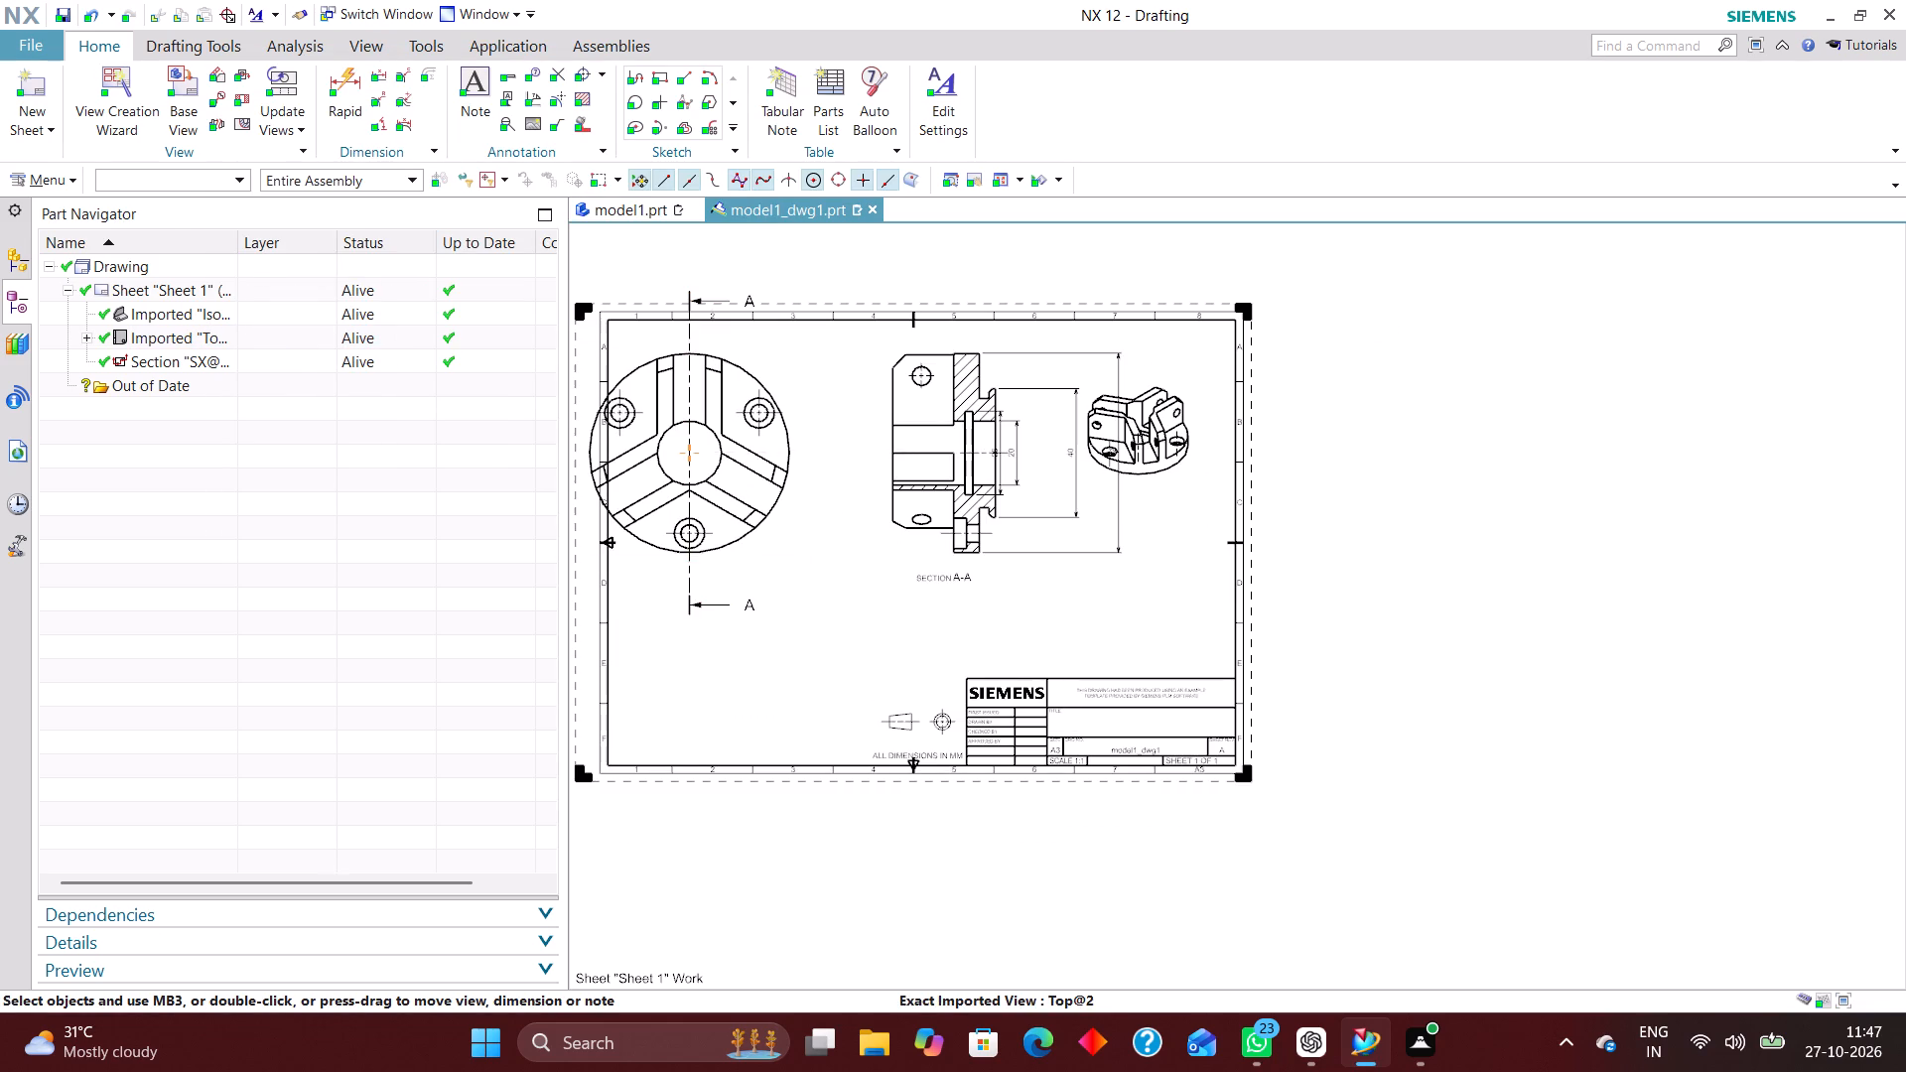
{"action": "left_click_drag", "start_coordinate": [762, 562], "coordinate": [791, 555]}
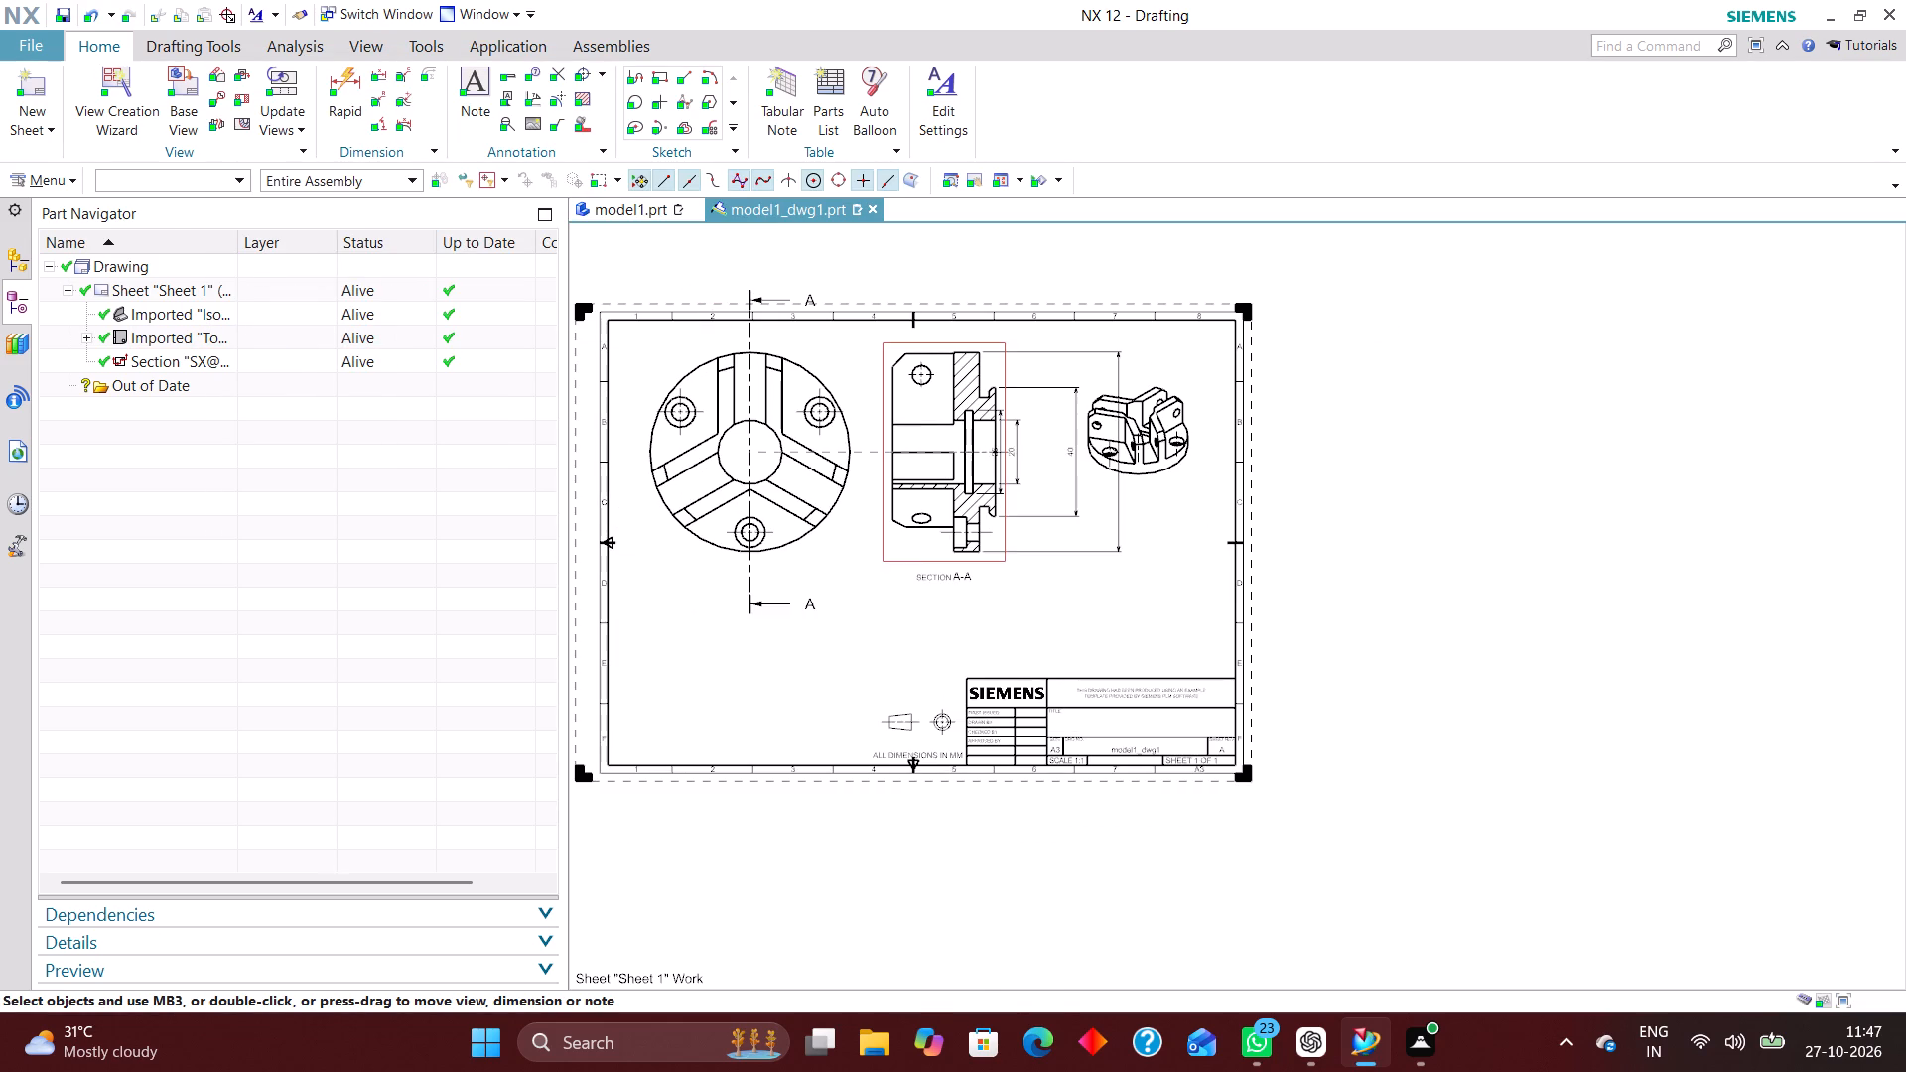
{"action": "left_click_drag", "start_coordinate": [901, 557], "coordinate": [935, 651]}
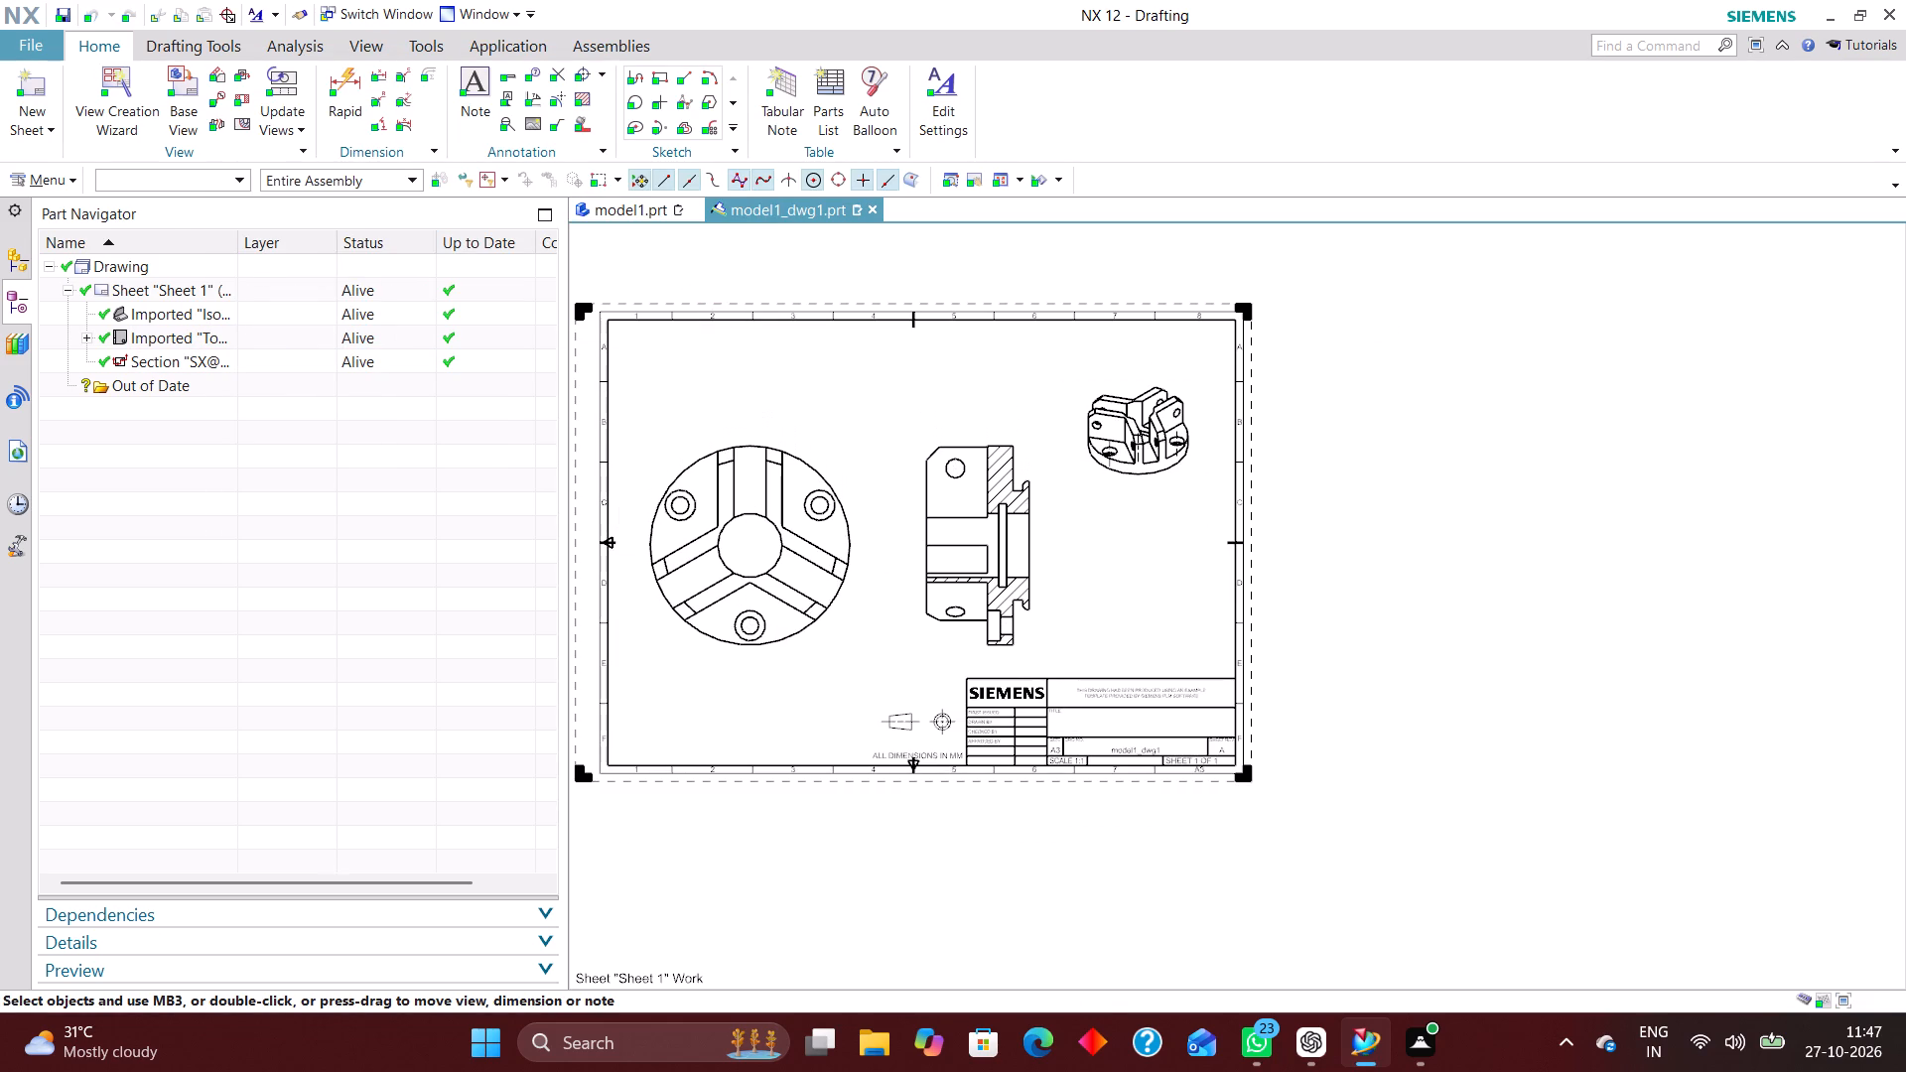
{"action": "left_click_drag", "start_coordinate": [935, 651], "coordinate": [935, 653]}
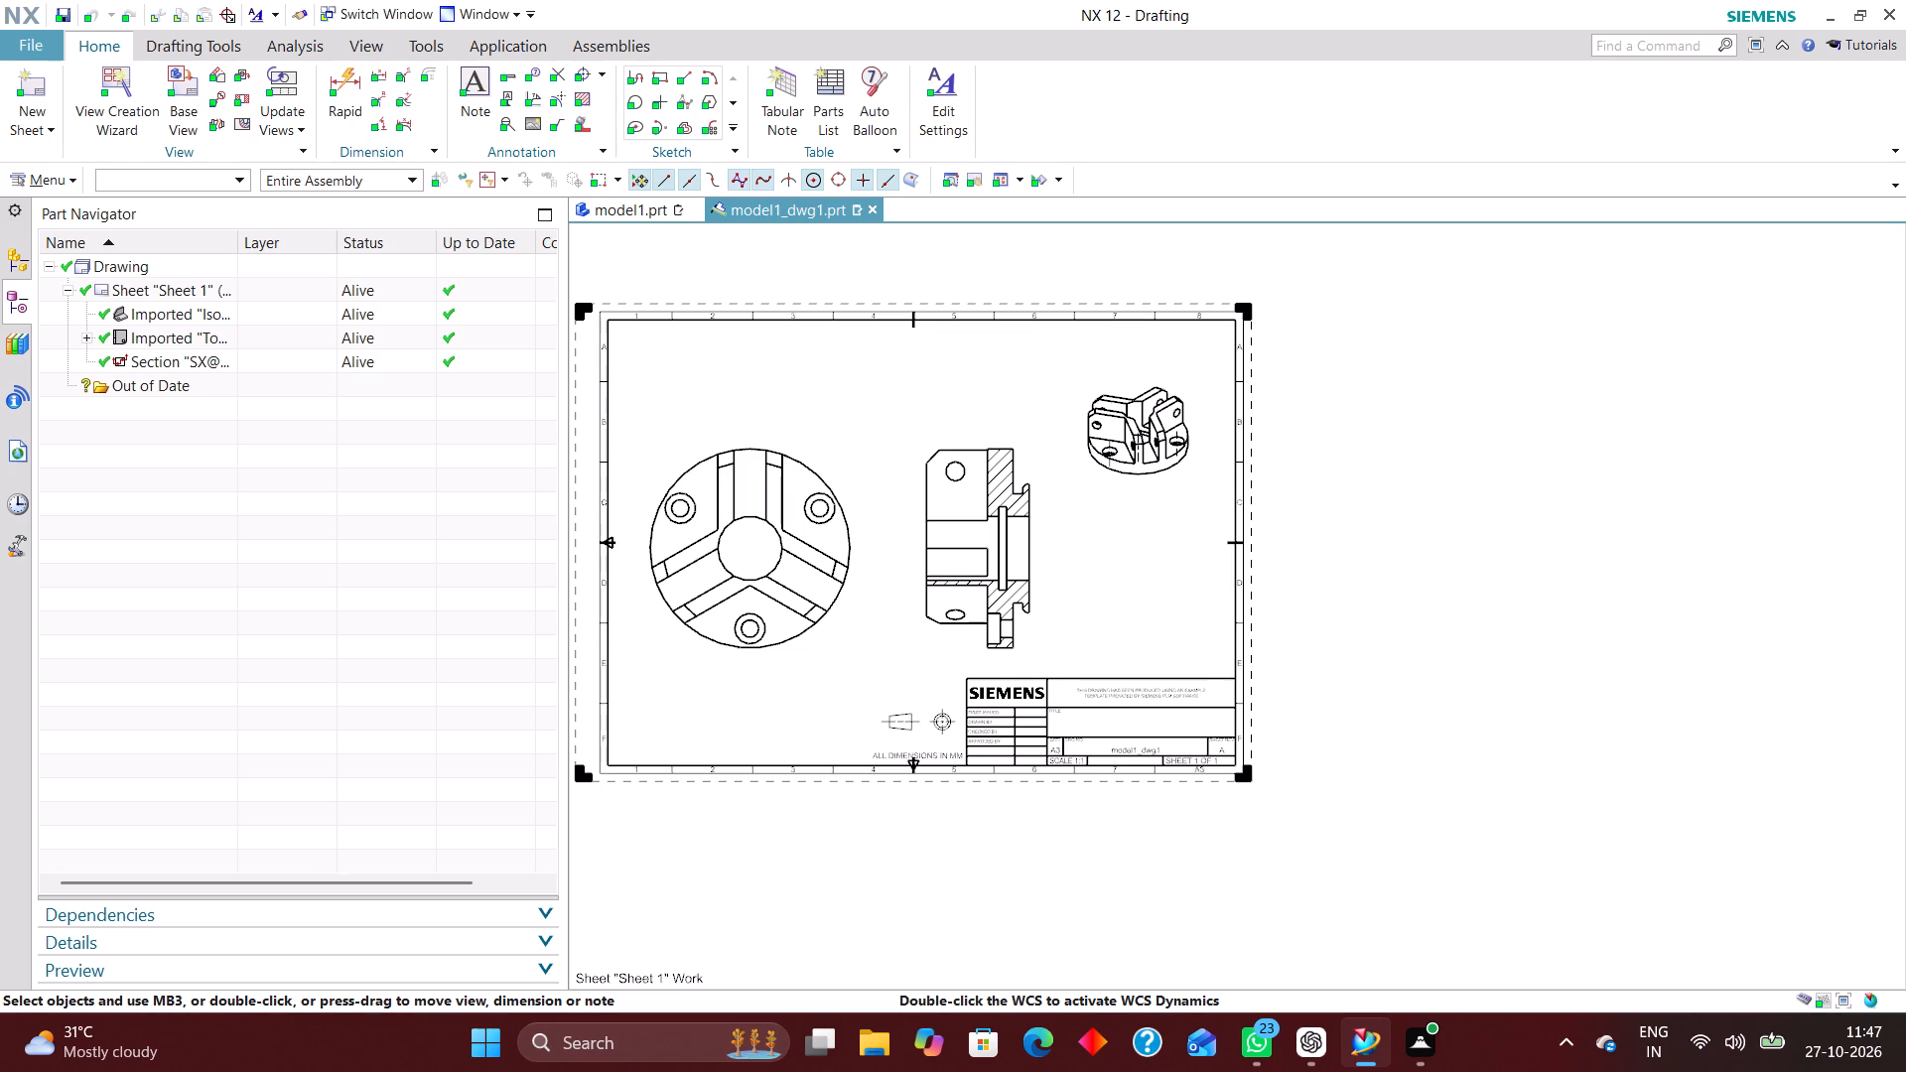
{"action": "left_click_drag", "start_coordinate": [726, 438], "coordinate": [732, 352]}
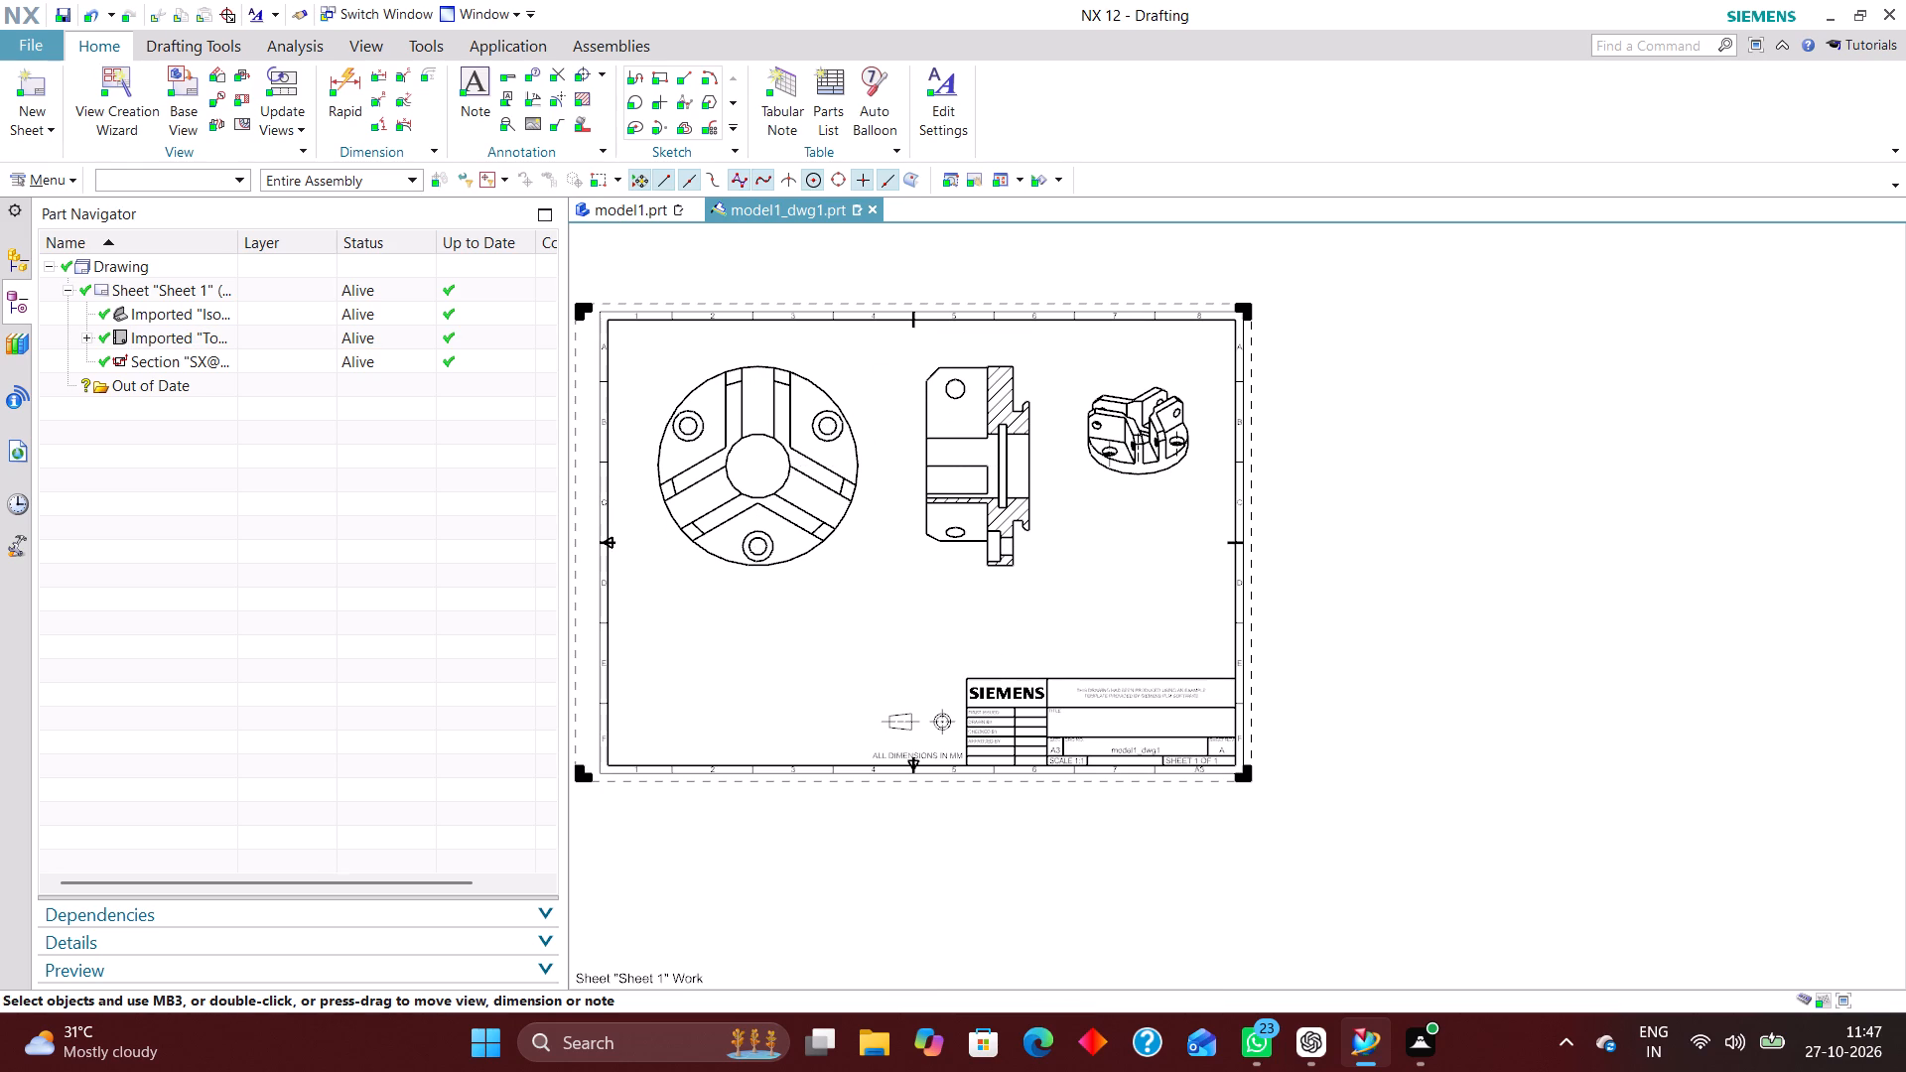
{"action": "left_click_drag", "start_coordinate": [732, 352], "coordinate": [728, 349]}
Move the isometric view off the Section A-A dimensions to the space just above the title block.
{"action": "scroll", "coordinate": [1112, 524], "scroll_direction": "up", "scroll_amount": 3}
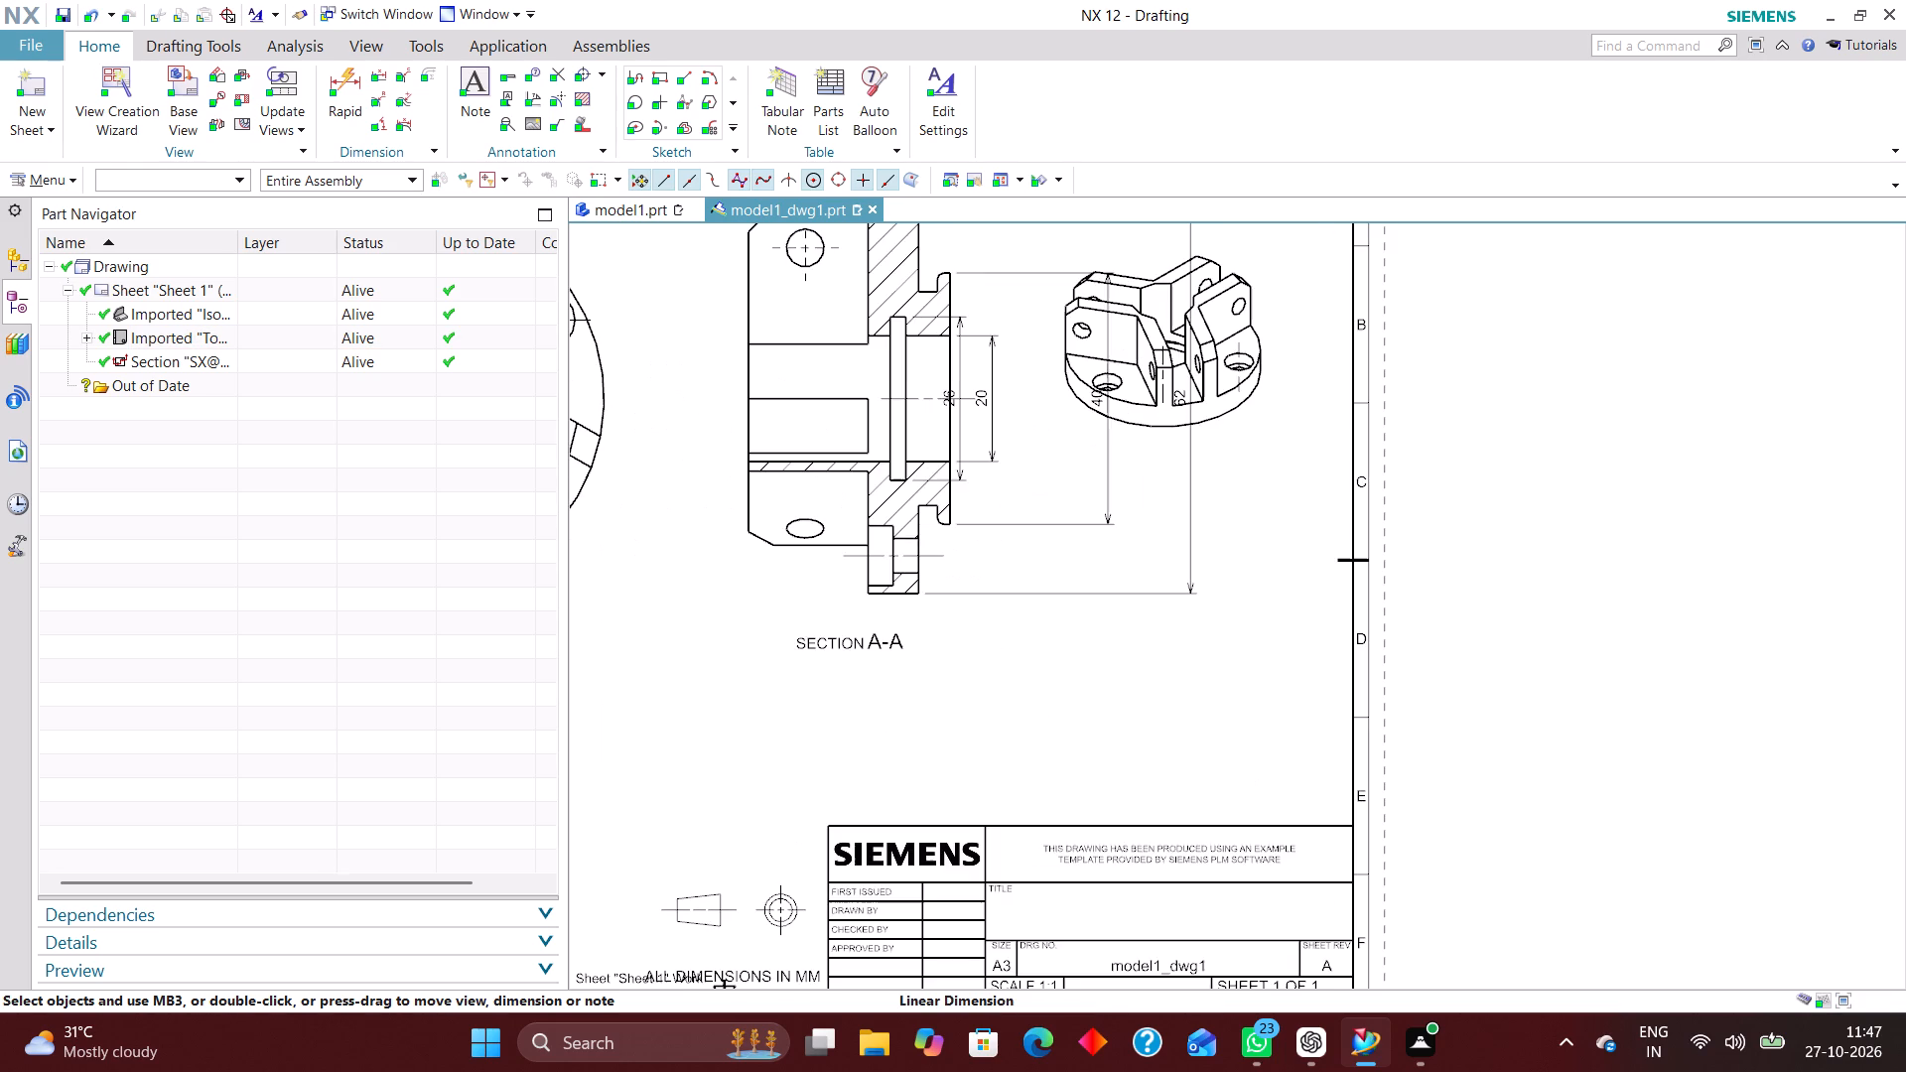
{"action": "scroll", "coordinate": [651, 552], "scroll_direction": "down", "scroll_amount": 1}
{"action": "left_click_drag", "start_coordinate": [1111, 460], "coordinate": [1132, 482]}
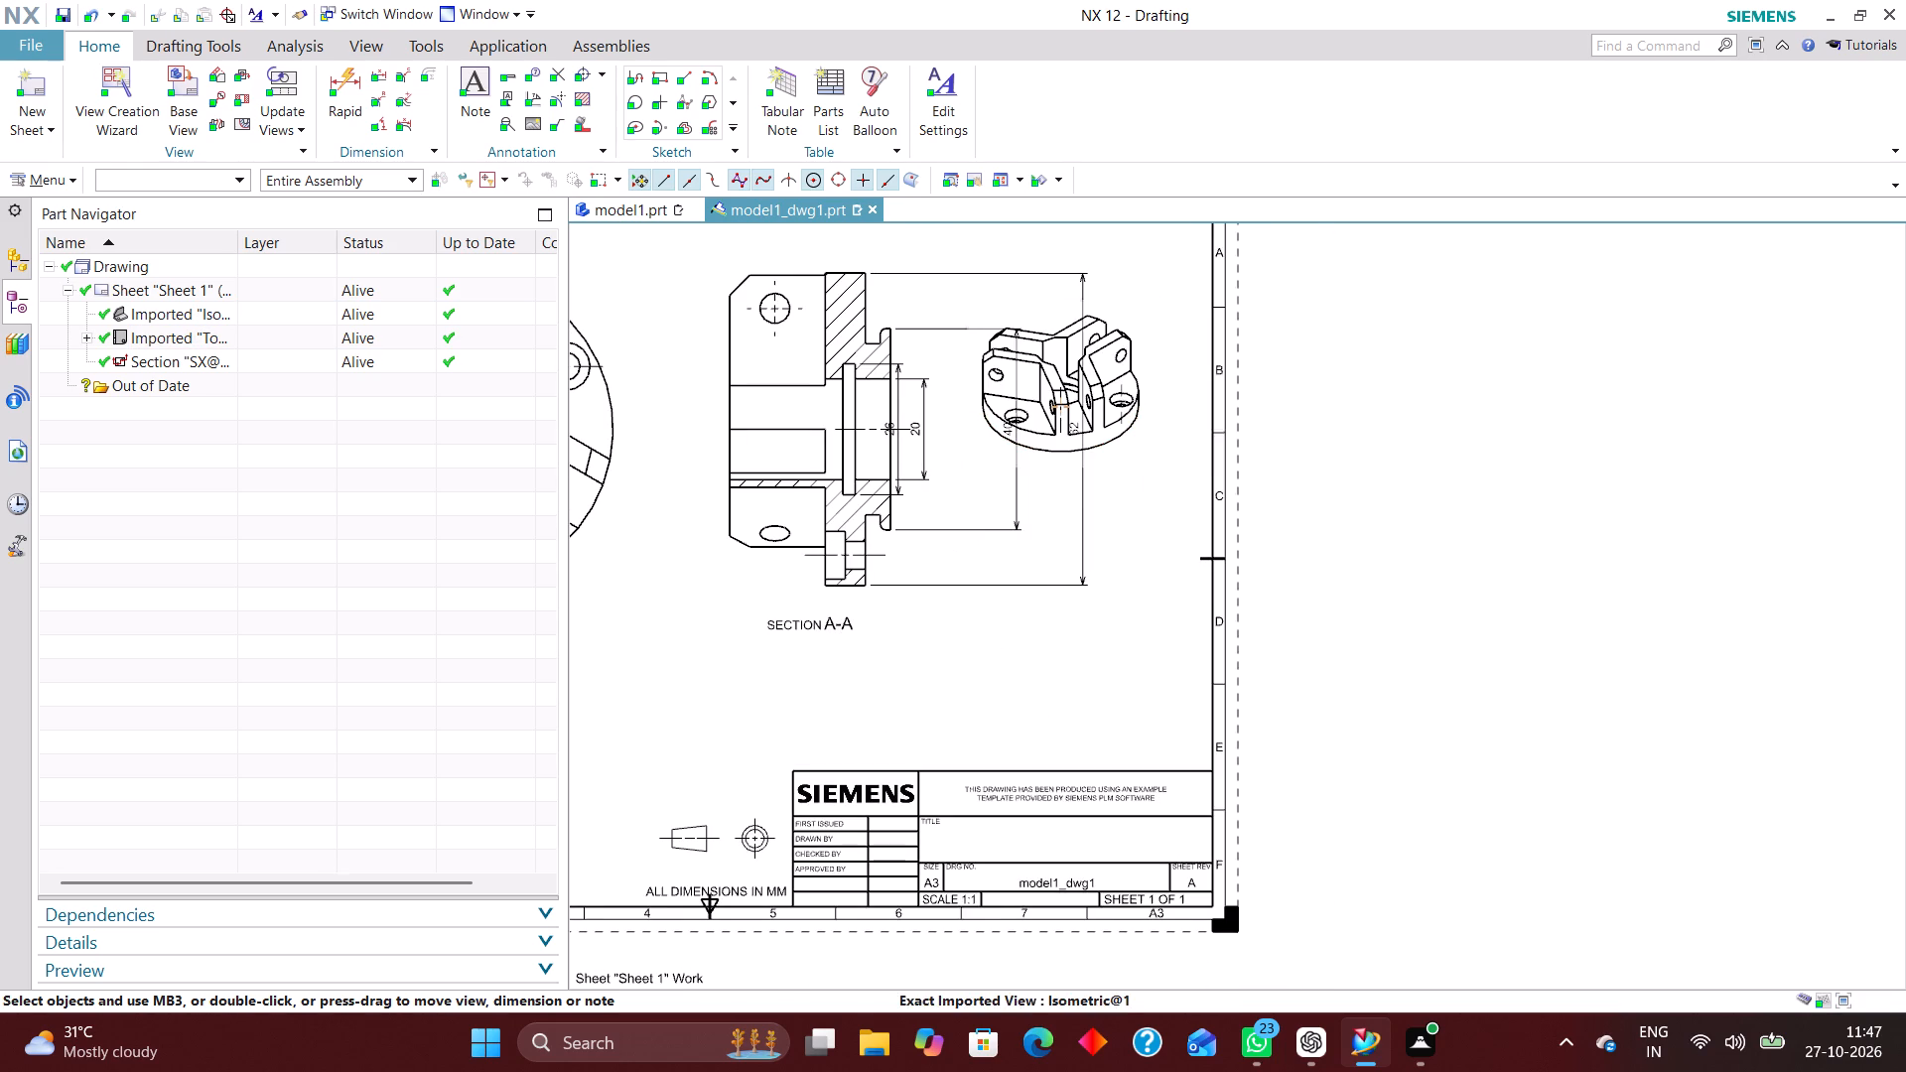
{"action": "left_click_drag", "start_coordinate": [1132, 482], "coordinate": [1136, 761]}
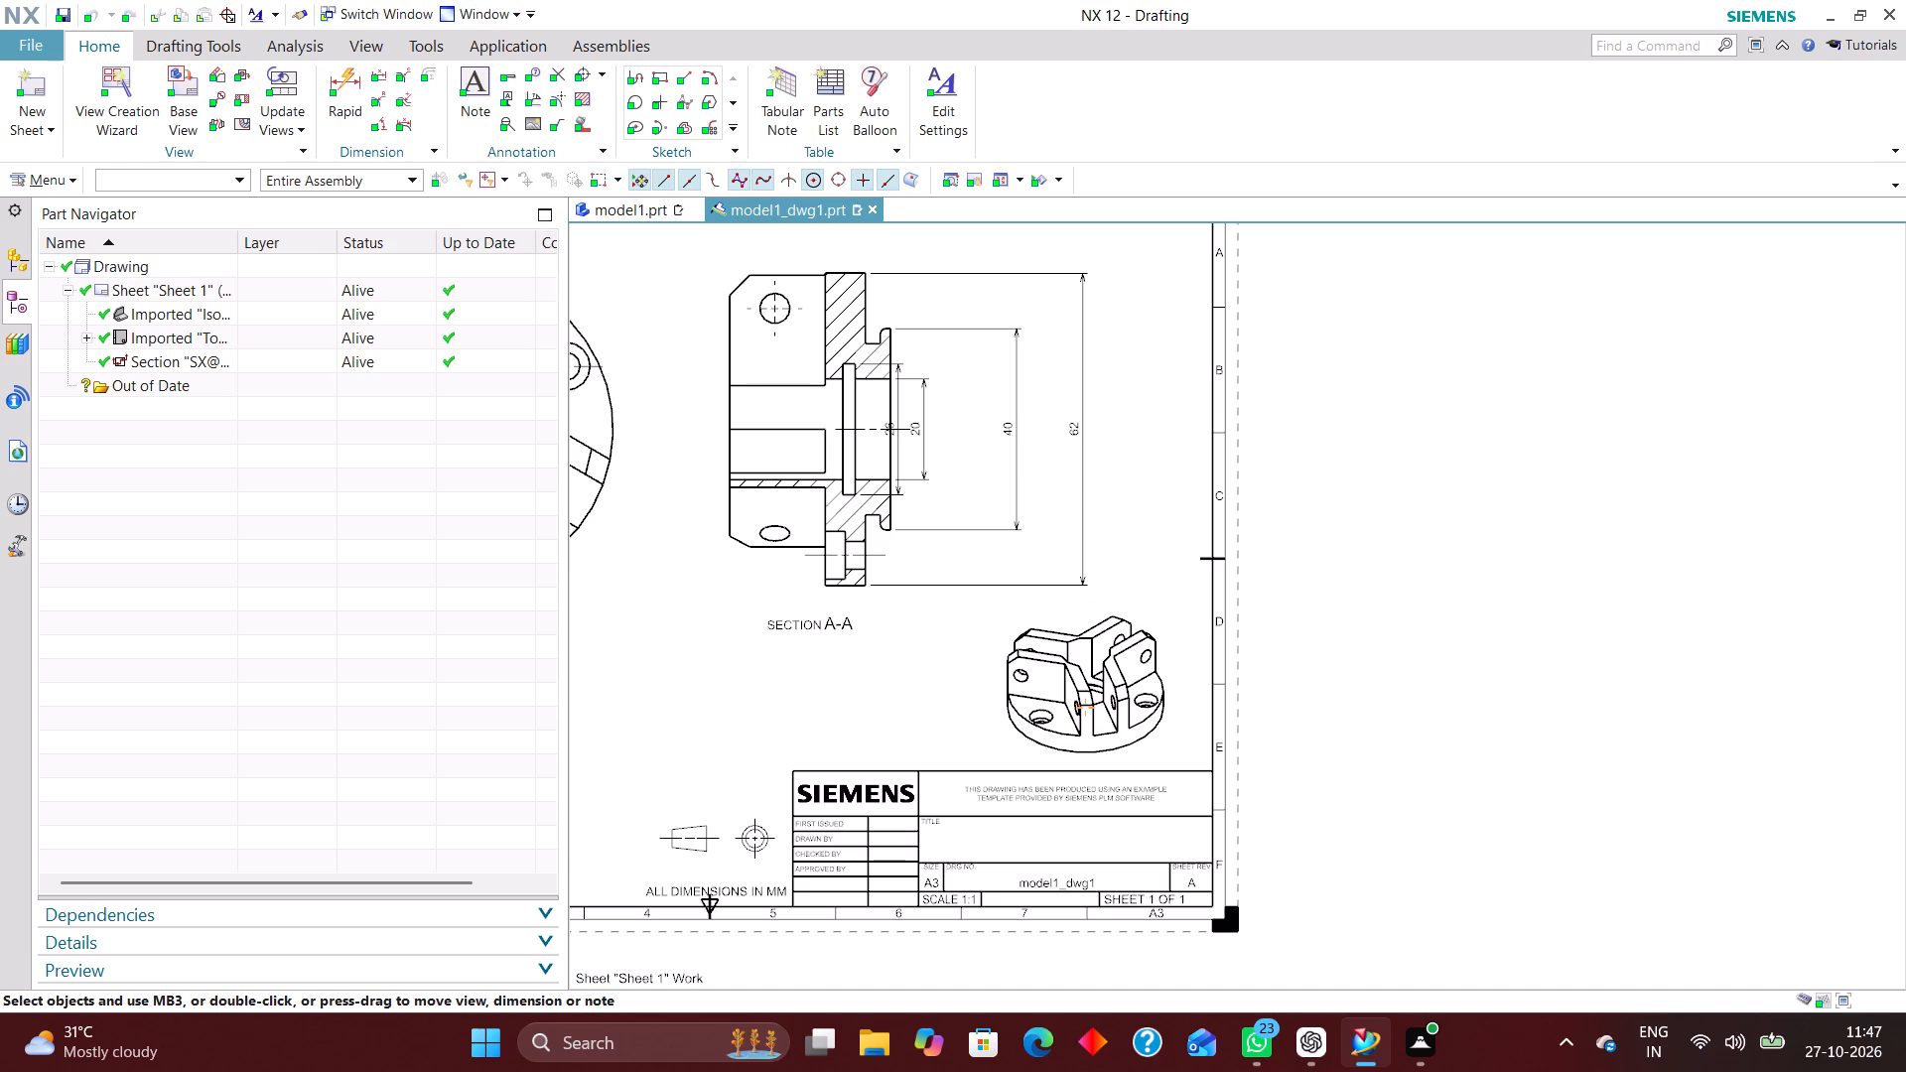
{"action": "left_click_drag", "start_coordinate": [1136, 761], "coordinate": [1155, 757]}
Adjust the placement of the 62 outer diameter dimension beside Section A-A, keeping it outside the 40 dimension.
{"action": "scroll", "coordinate": [1118, 779], "scroll_direction": "down", "scroll_amount": 2}
{"action": "scroll", "coordinate": [1050, 557], "scroll_direction": "up", "scroll_amount": 3}
{"action": "left_click_drag", "start_coordinate": [1129, 551], "coordinate": [1112, 539]}
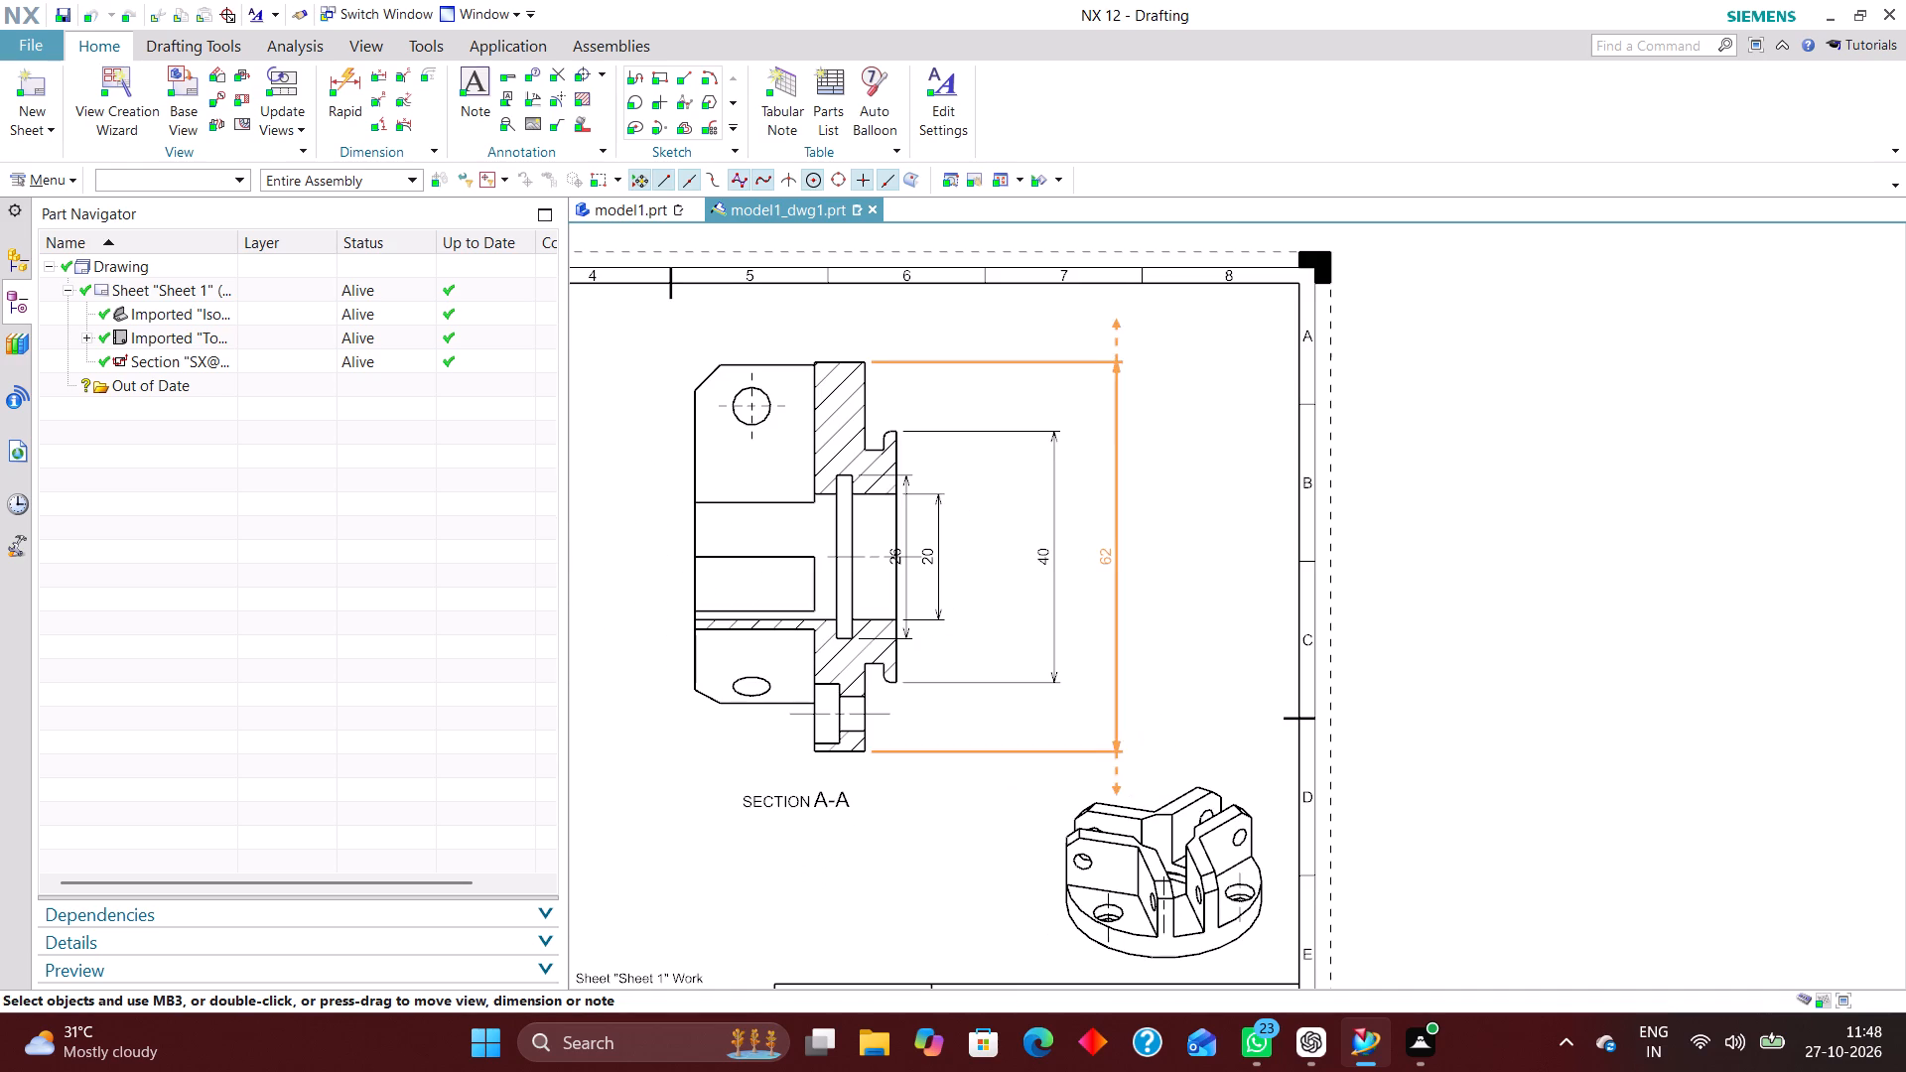
{"action": "left_click_drag", "start_coordinate": [1112, 539], "coordinate": [1123, 528]}
Move the isometric view to the lower-left area of the sheet, directly below the top view.
{"action": "scroll", "coordinate": [1069, 579], "scroll_direction": "down", "scroll_amount": 3}
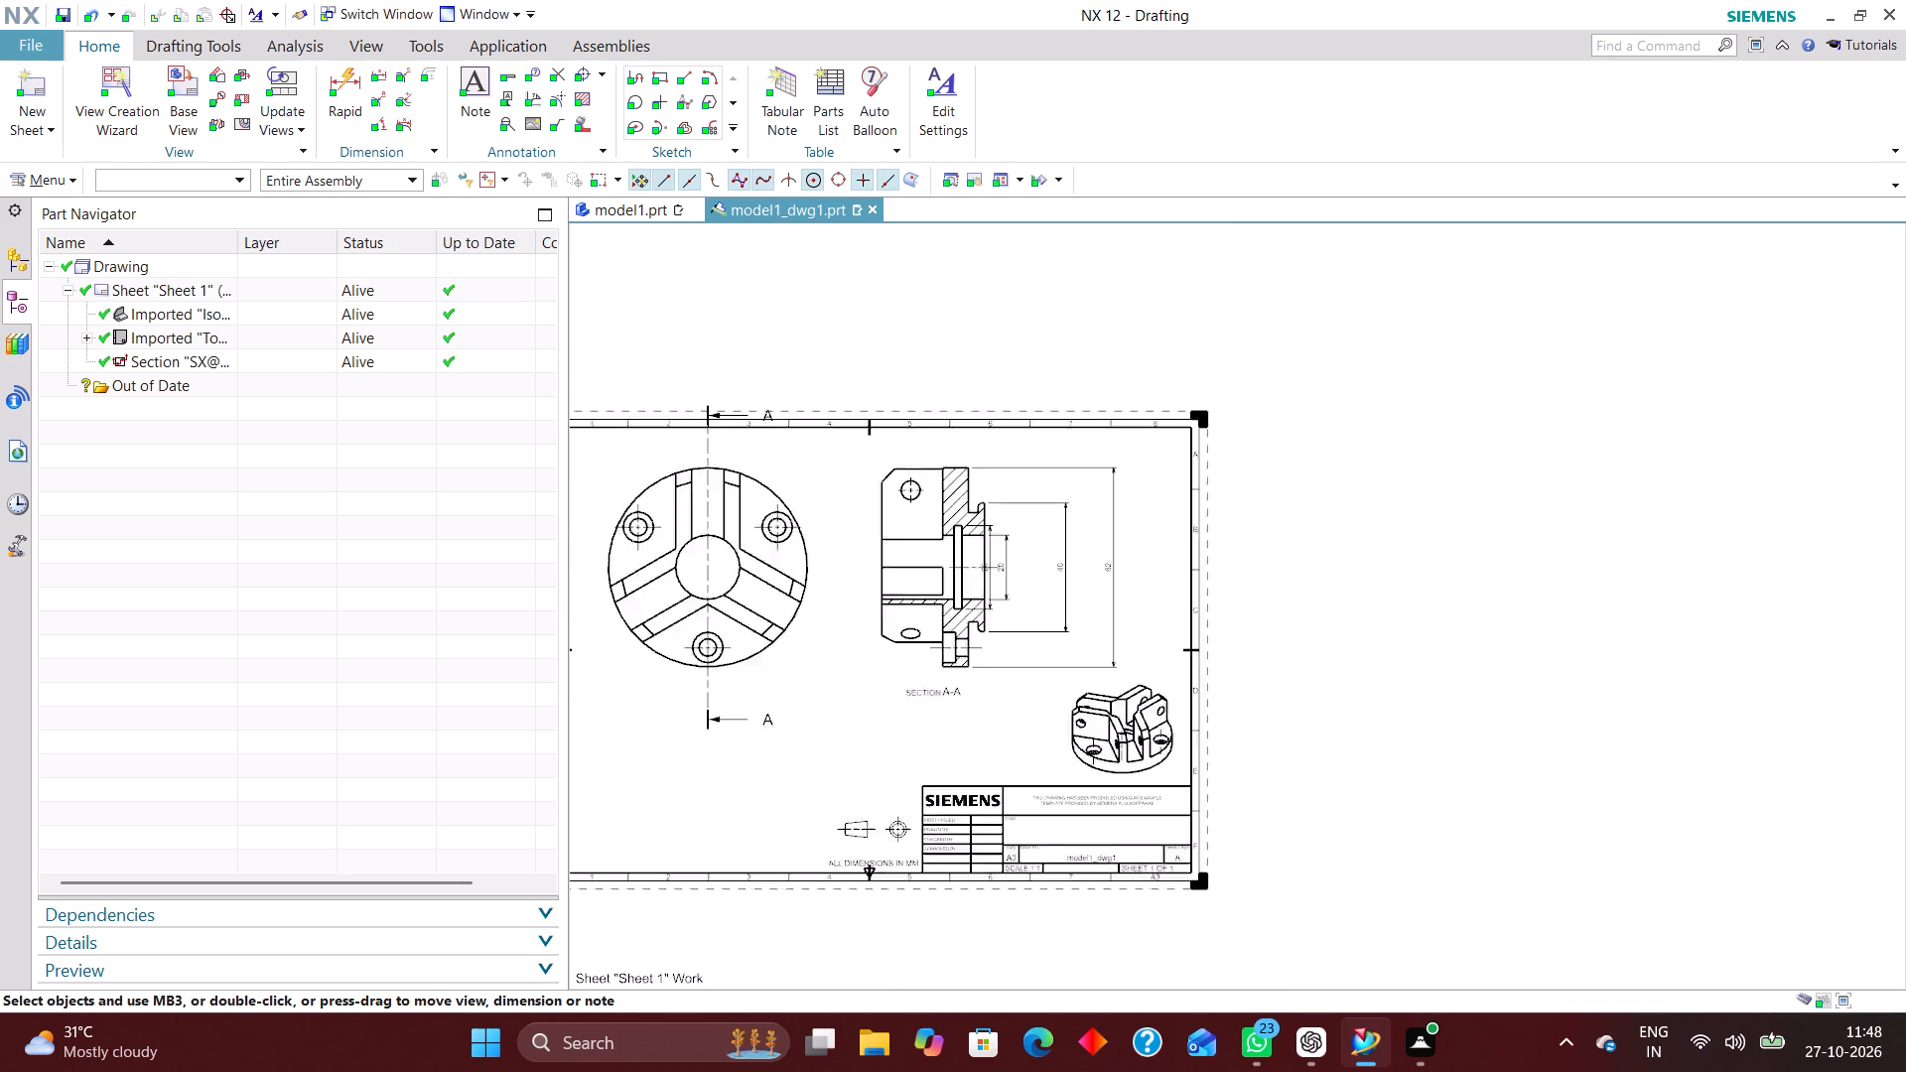
{"action": "scroll", "coordinate": [1083, 573], "scroll_direction": "down", "scroll_amount": 1}
{"action": "left_click_drag", "start_coordinate": [1106, 694], "coordinate": [791, 748]}
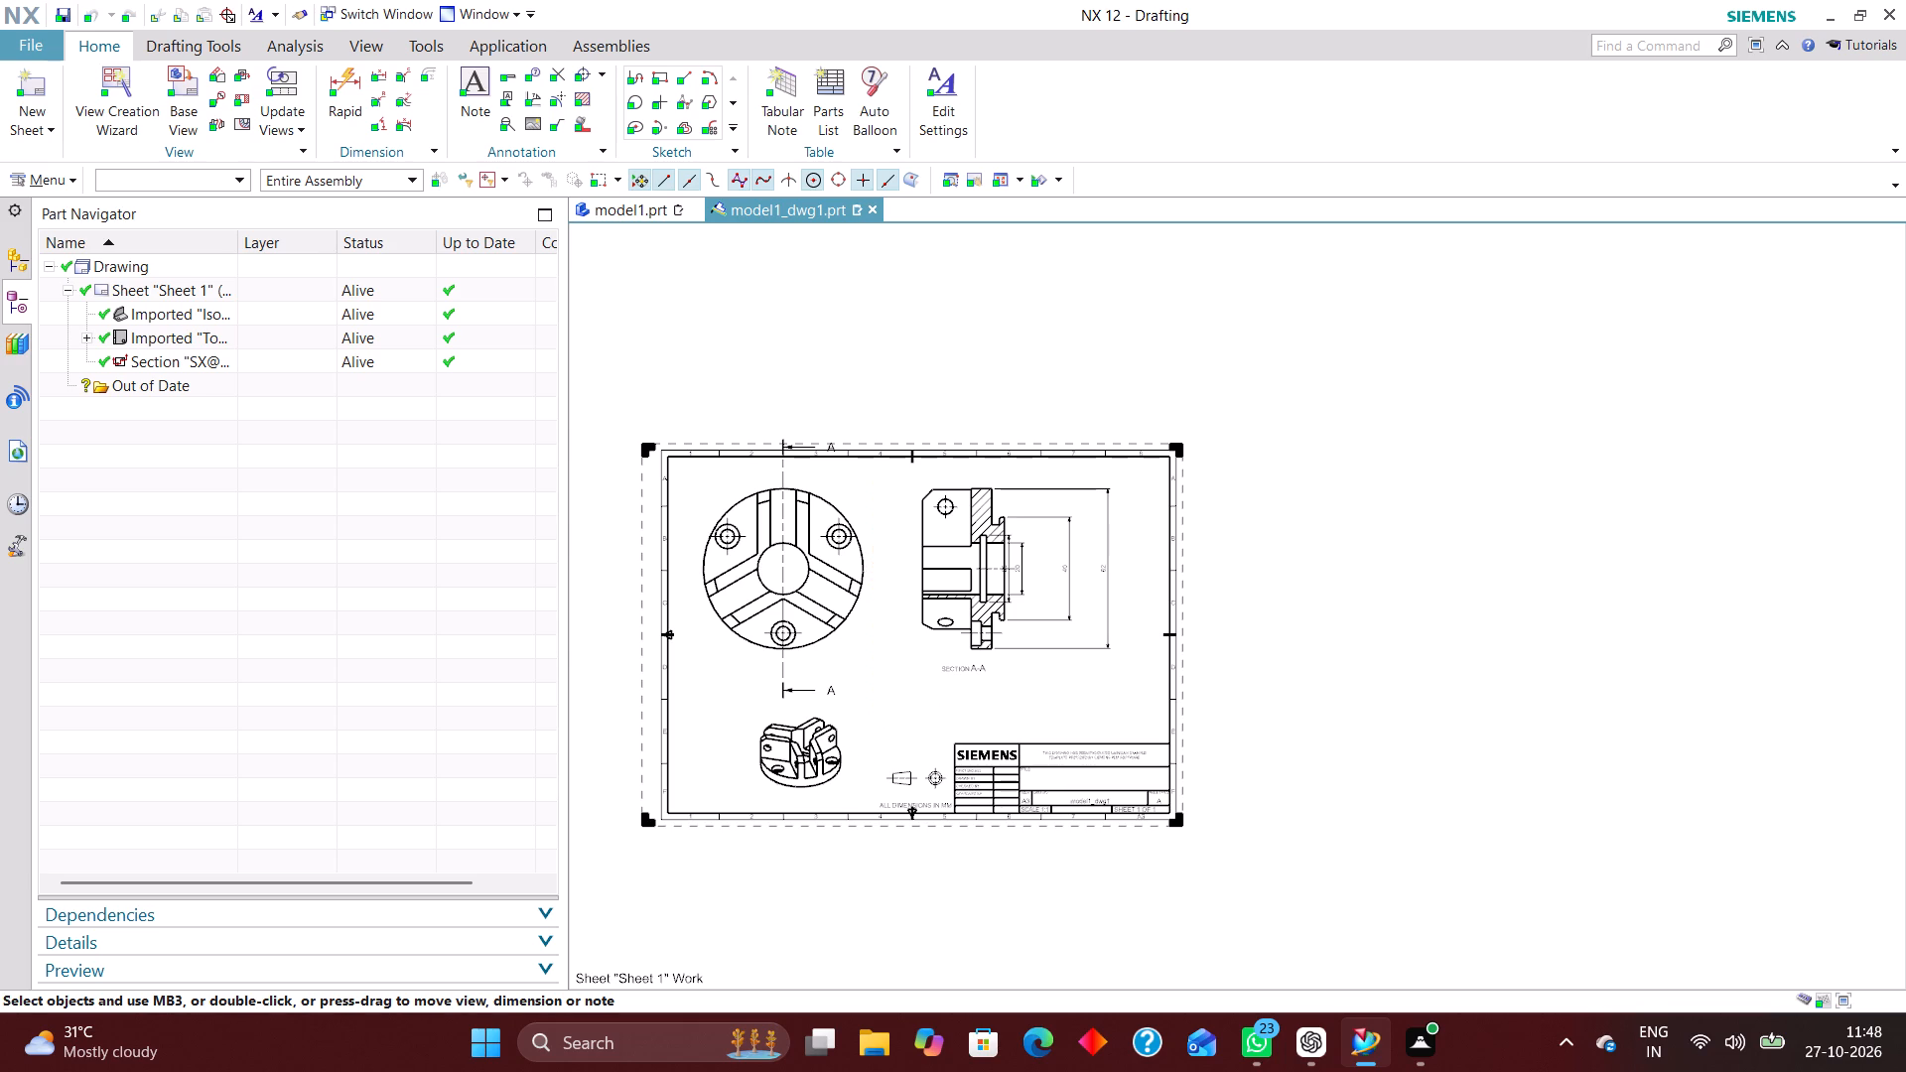
{"action": "left_click_drag", "start_coordinate": [791, 748], "coordinate": [791, 761]}
{"action": "scroll", "coordinate": [1068, 643], "scroll_direction": "up", "scroll_amount": 2}
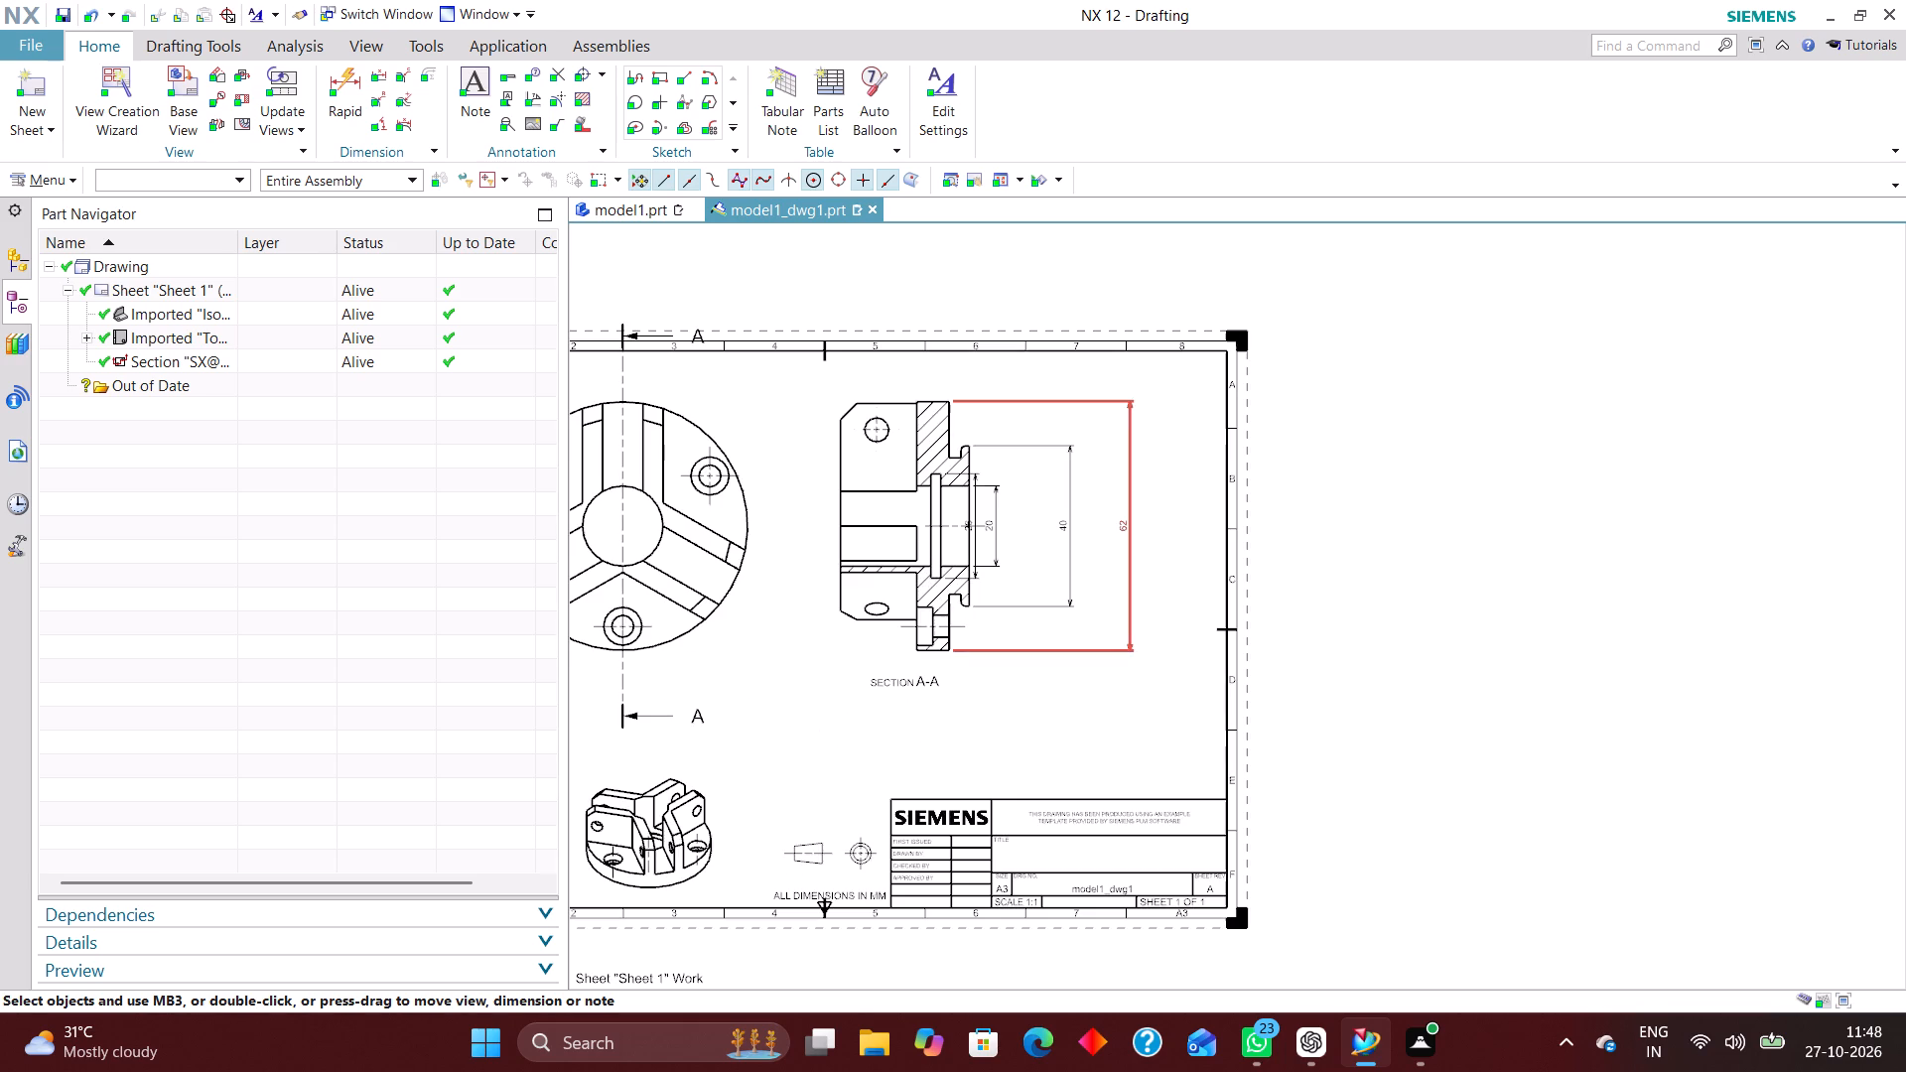
Shift Section A-A closer to the sheet's vertical border and slightly lower, keeping the top view level with it.
{"action": "left_click_drag", "start_coordinate": [977, 668], "coordinate": [1029, 682]}
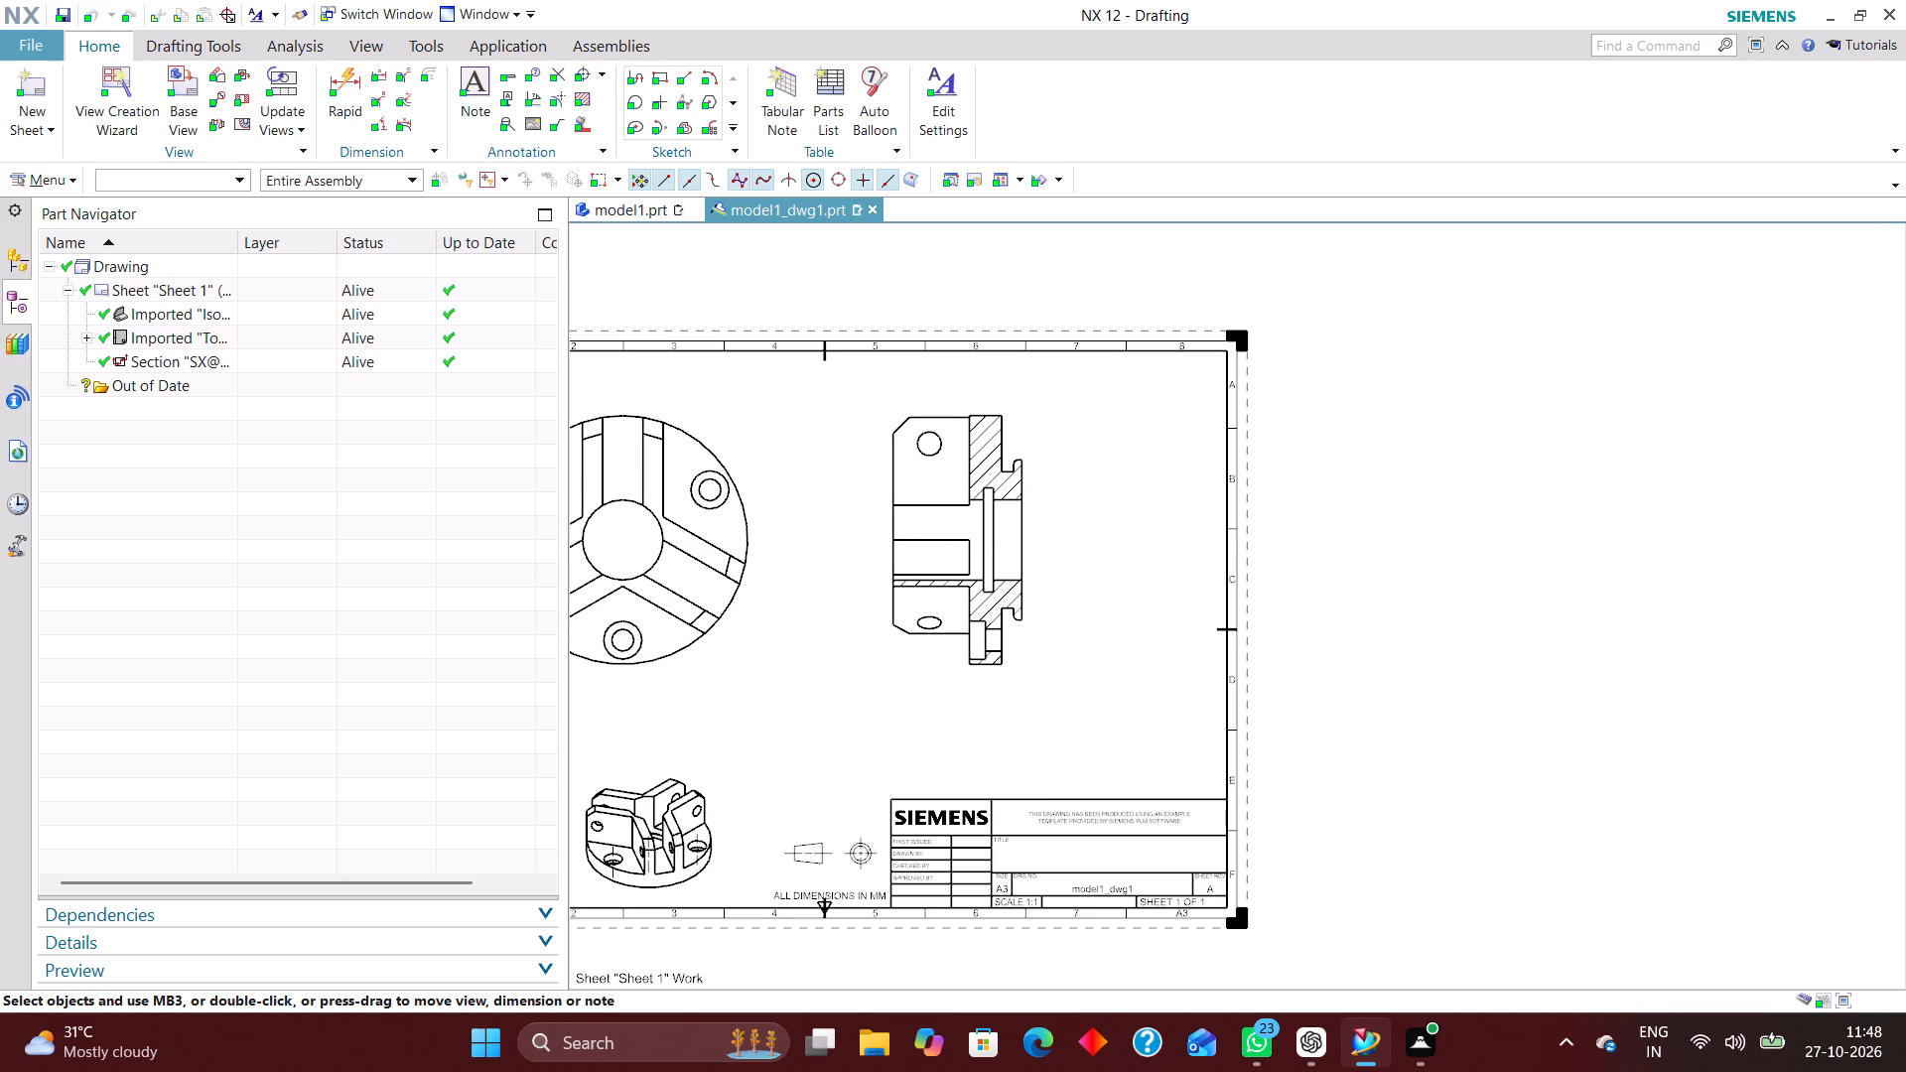
{"action": "left_click_drag", "start_coordinate": [1029, 682], "coordinate": [1039, 688]}
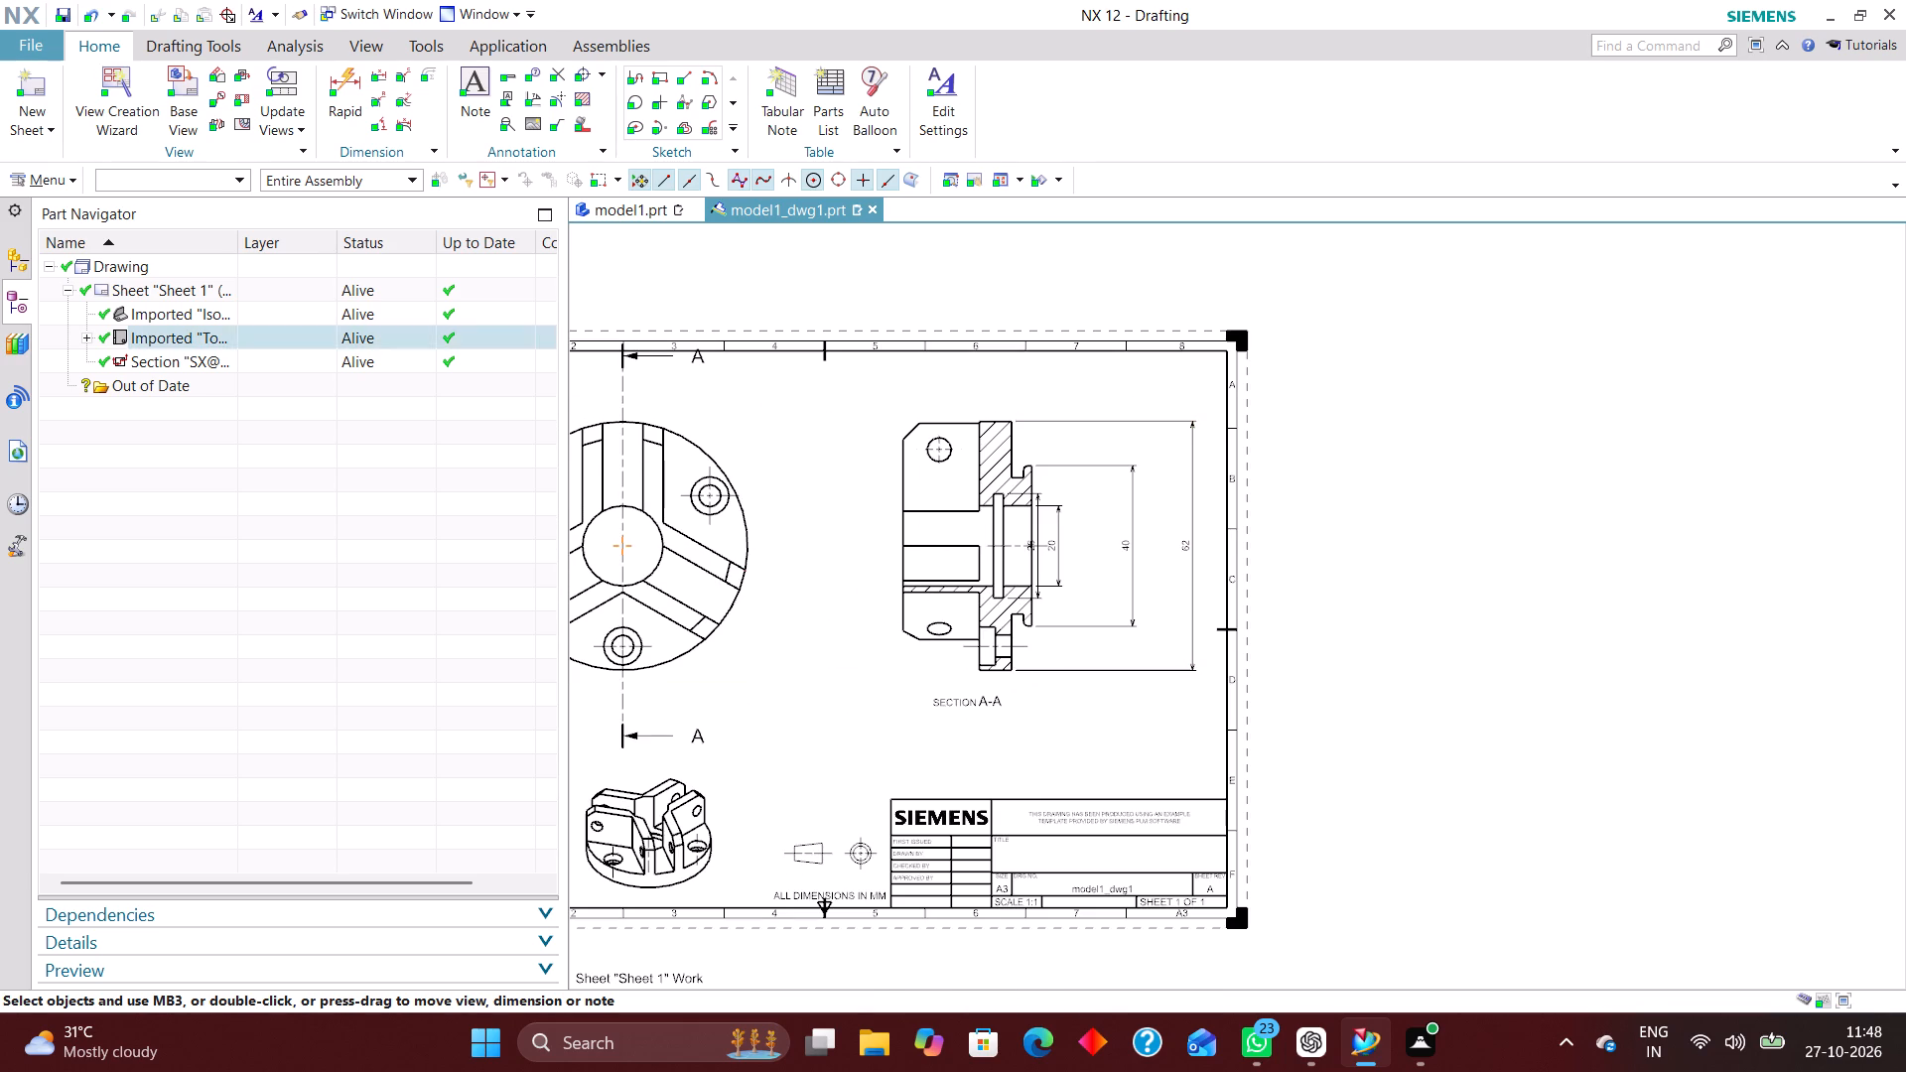
Reorder the Section A-A diameter dimensions, placing 26 outside 20 and bringing 40 and 62 closer to the view.
{"action": "scroll", "coordinate": [737, 579], "scroll_direction": "down", "scroll_amount": 1}
{"action": "scroll", "coordinate": [956, 590], "scroll_direction": "up", "scroll_amount": 7}
{"action": "left_click_drag", "start_coordinate": [1058, 502], "coordinate": [1190, 500]}
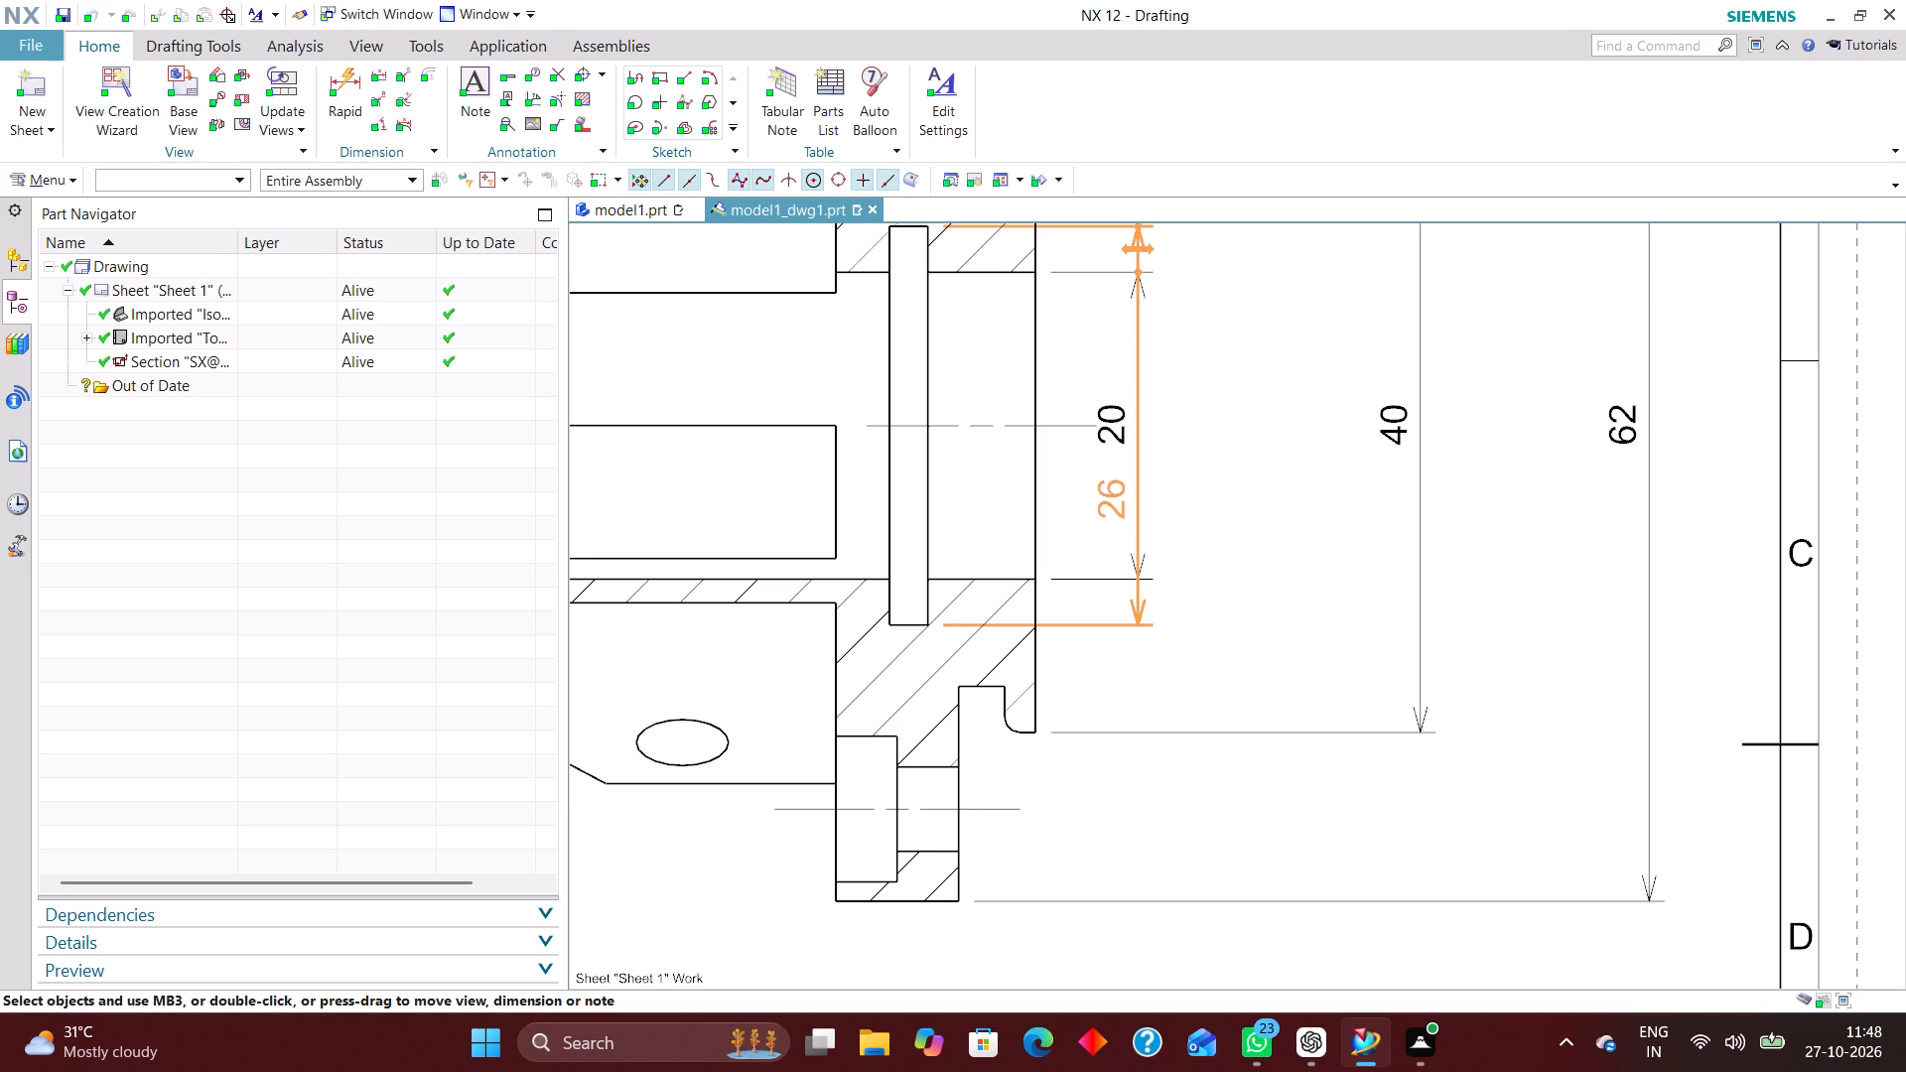
{"action": "left_click_drag", "start_coordinate": [1190, 500], "coordinate": [1194, 430]}
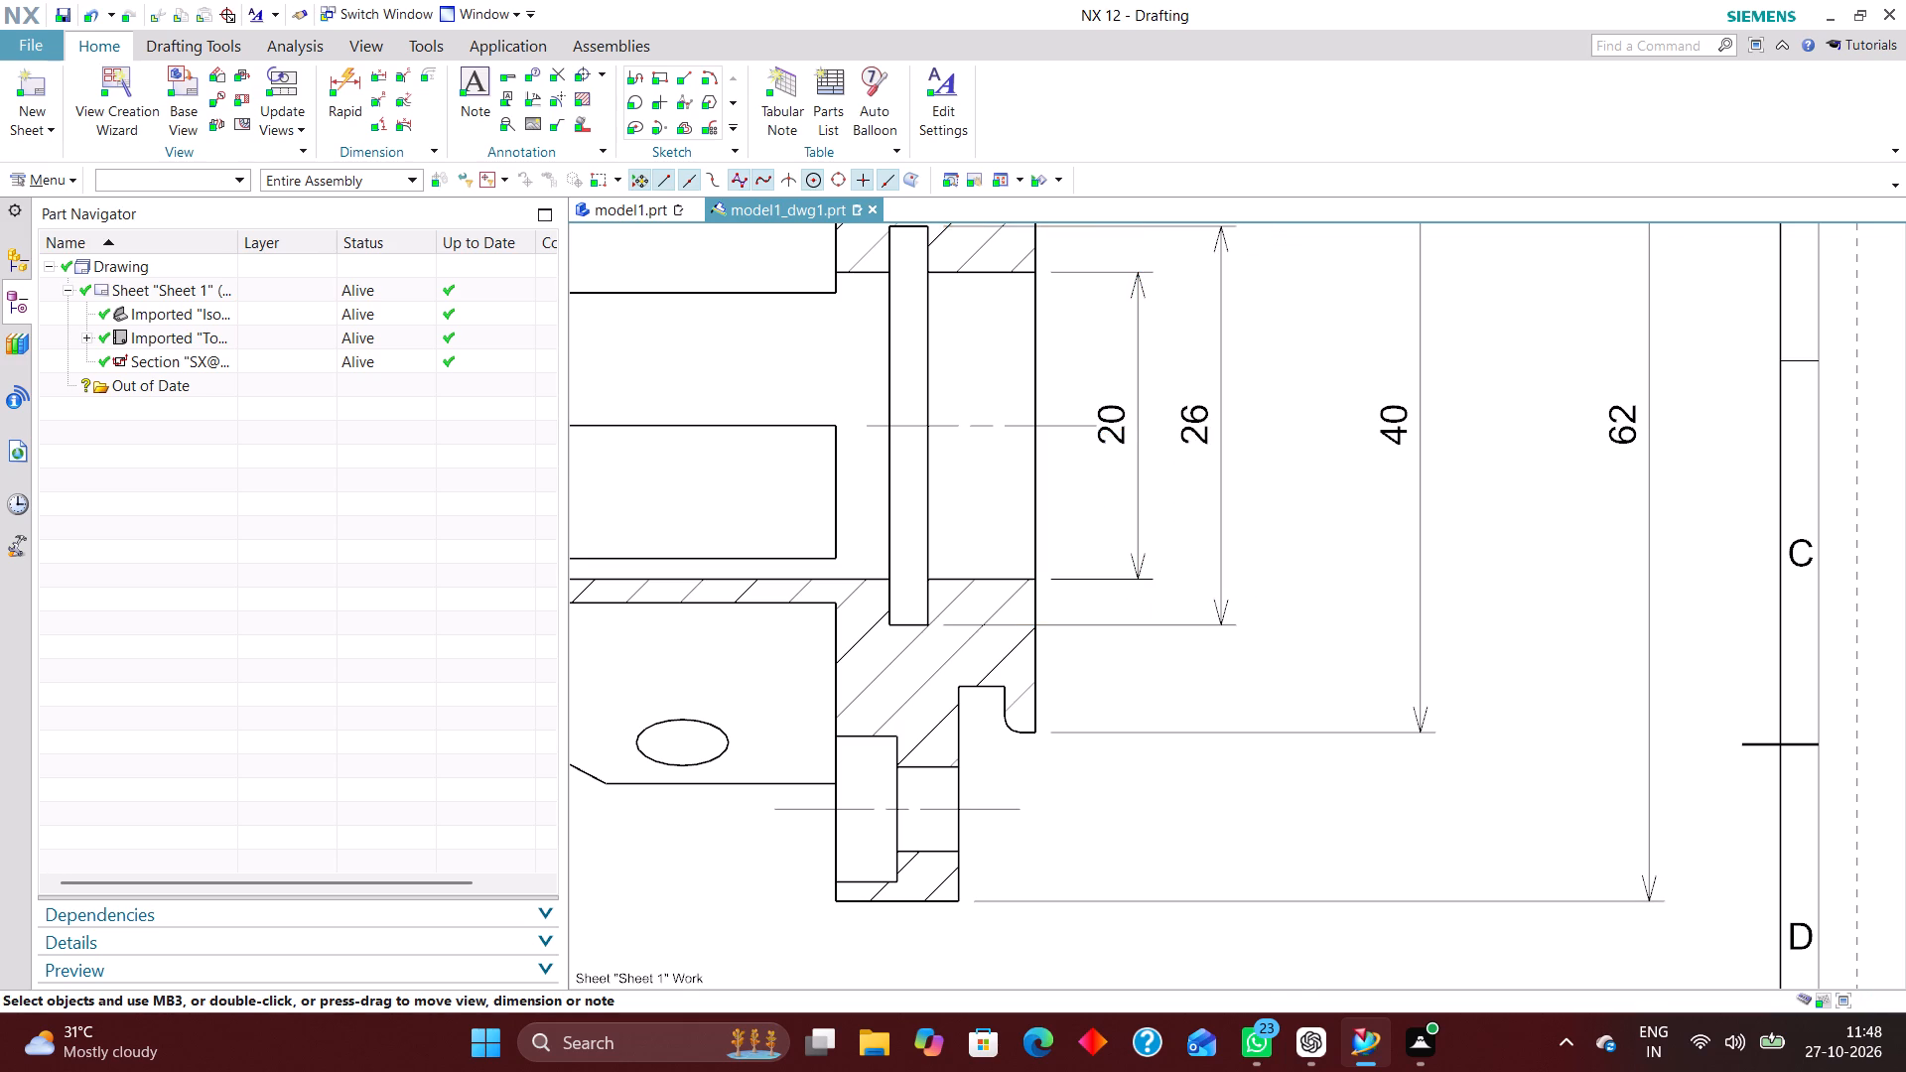
{"action": "scroll", "coordinate": [989, 478], "scroll_direction": "down", "scroll_amount": 3}
{"action": "left_click_drag", "start_coordinate": [1200, 458], "coordinate": [1124, 447]}
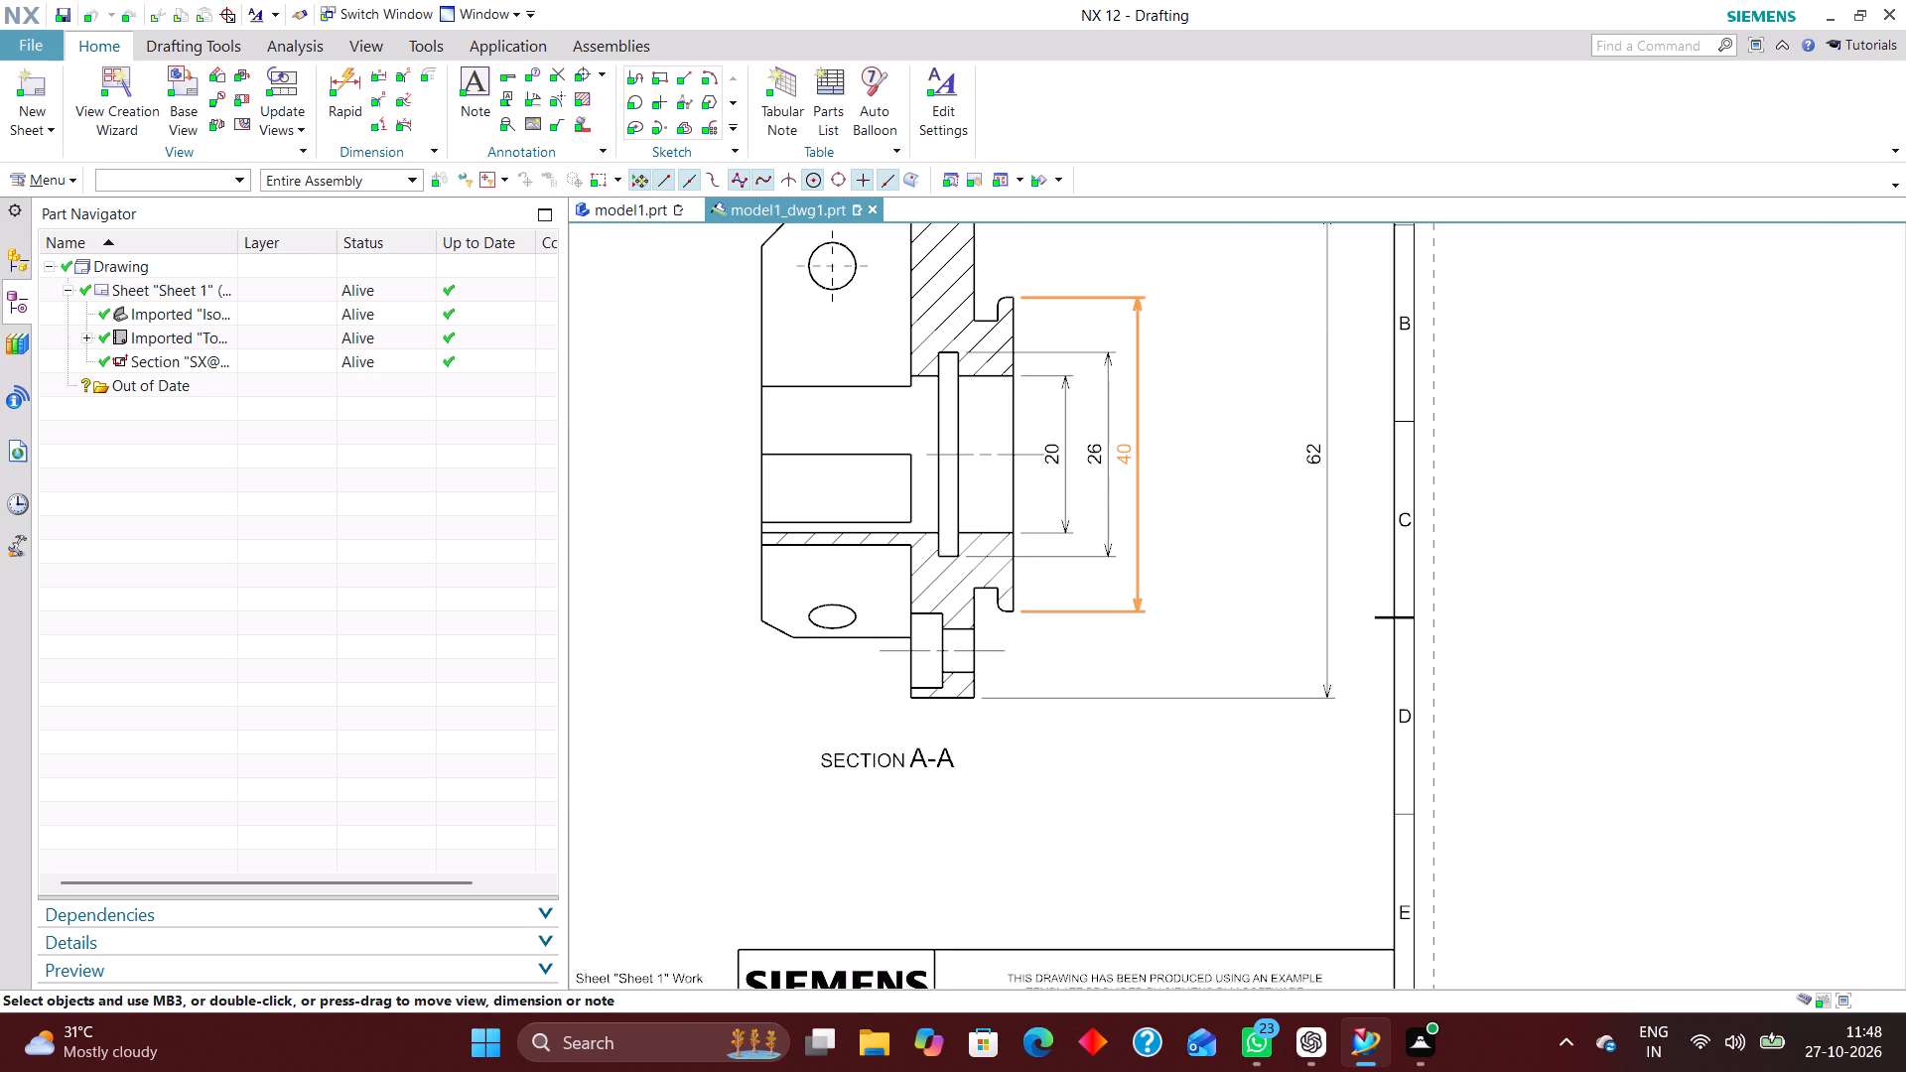
{"action": "left_click_drag", "start_coordinate": [1124, 447], "coordinate": [1139, 454]}
{"action": "left_click_drag", "start_coordinate": [1311, 450], "coordinate": [1246, 444]}
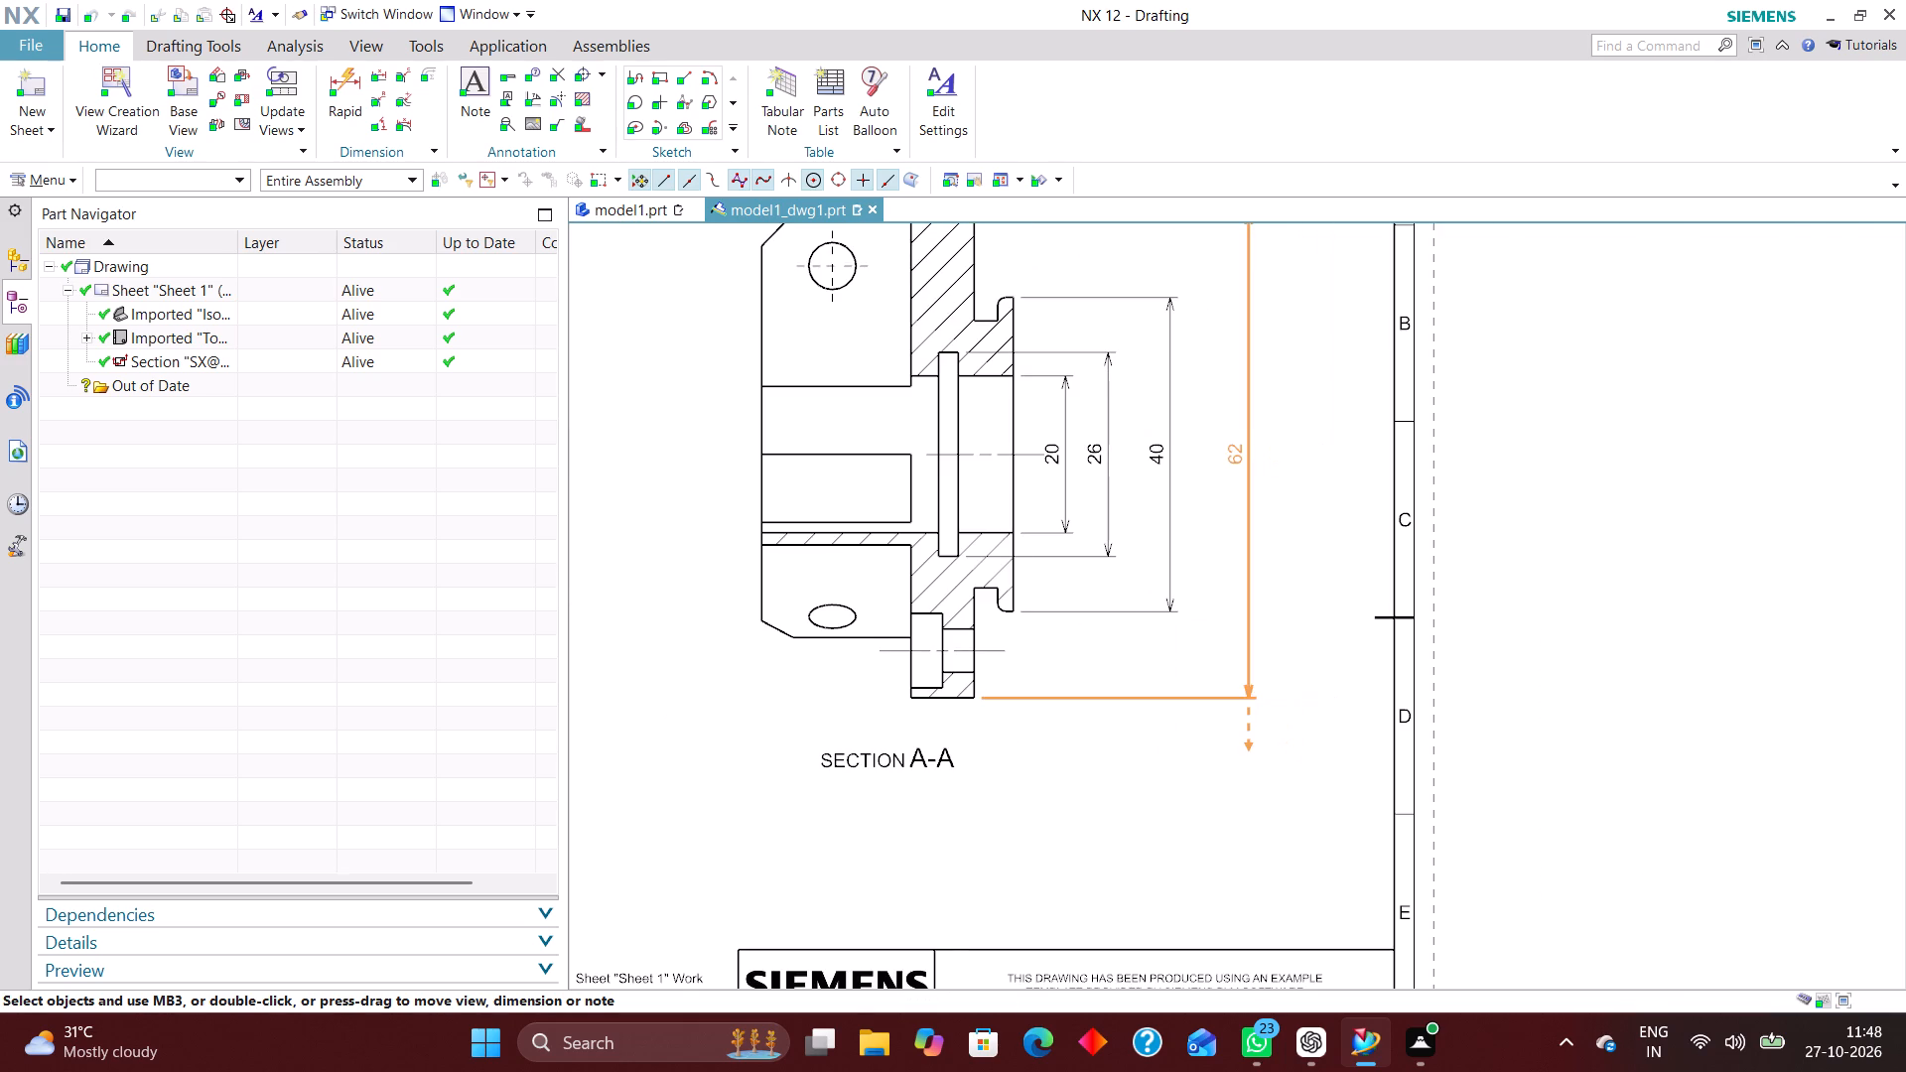
{"action": "left_click_drag", "start_coordinate": [1246, 444], "coordinate": [1216, 447]}
Add a Rapid dimension across the hub neck behind the rounded lip in Section A-A, placed between the 26 and 40 dimensions.
{"action": "scroll", "coordinate": [1056, 858], "scroll_direction": "down", "scroll_amount": 2}
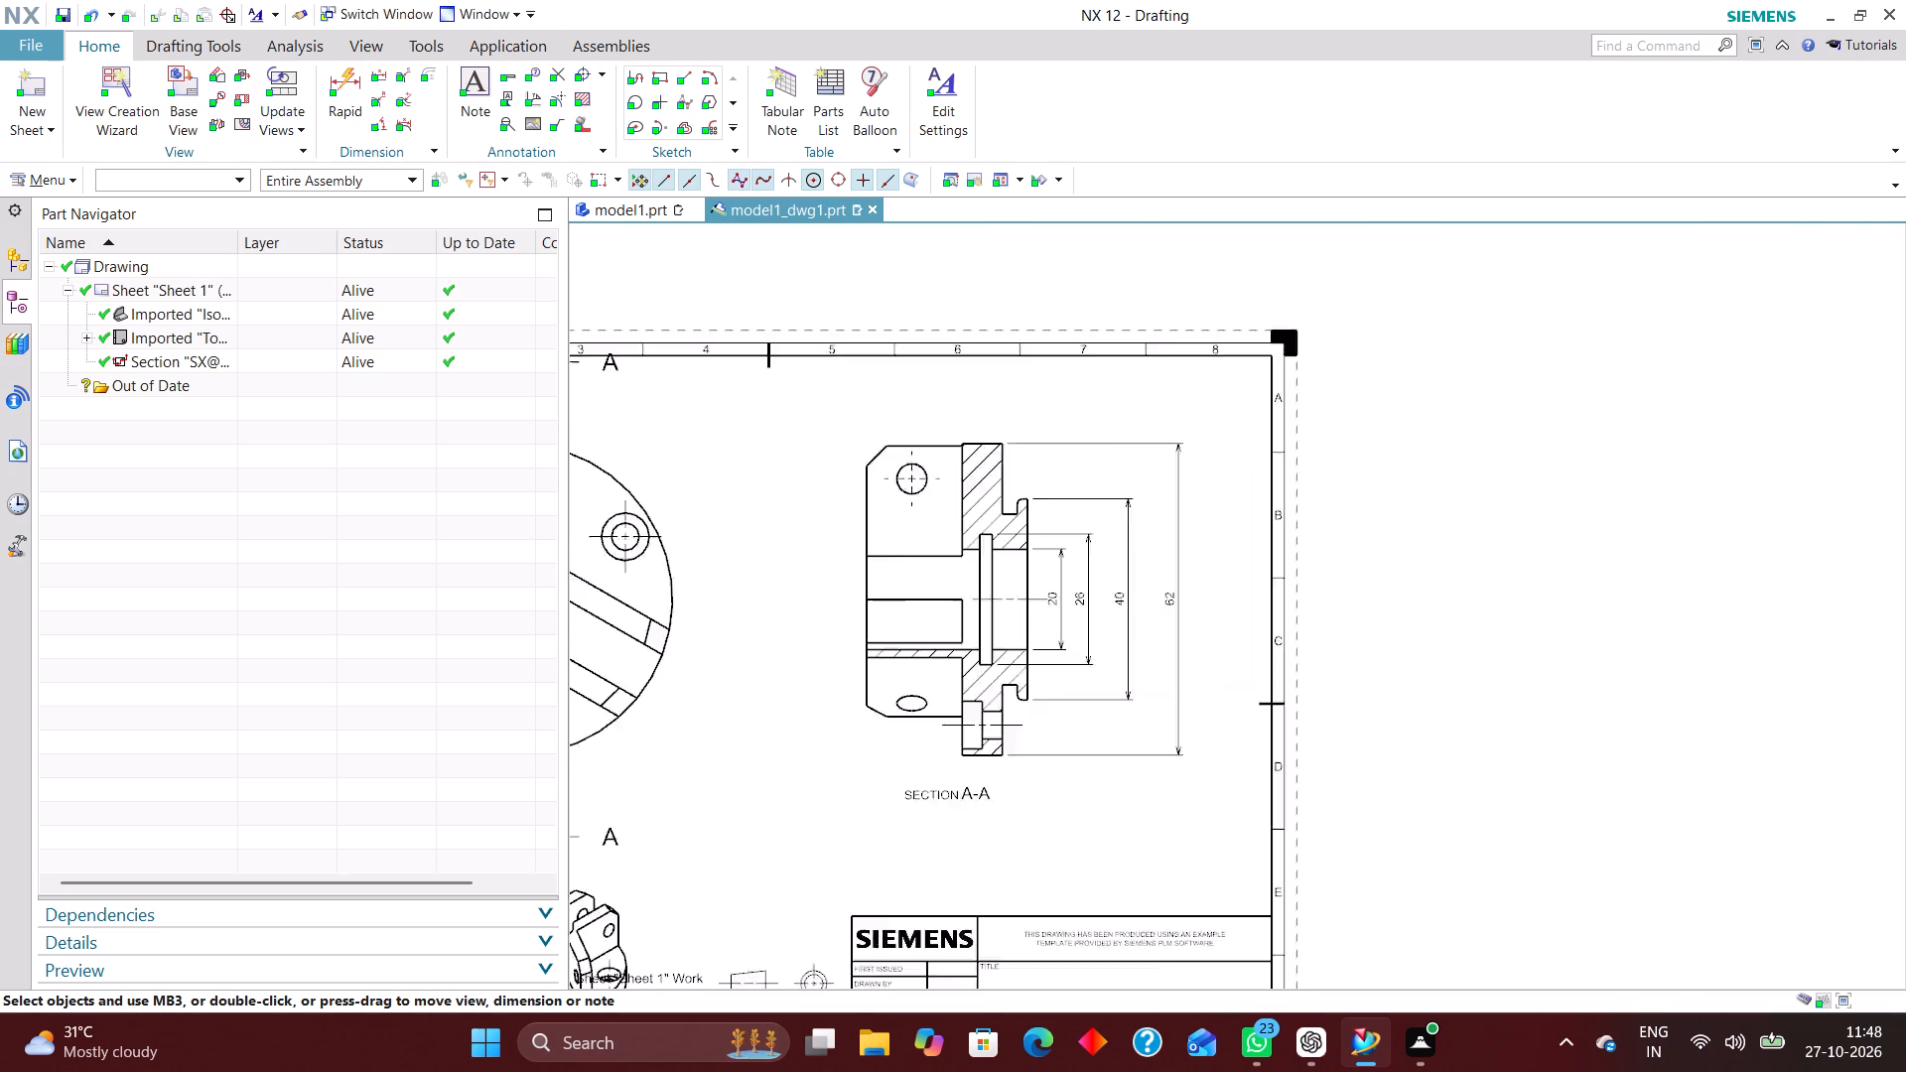
{"action": "scroll", "coordinate": [1050, 856], "scroll_direction": "down", "scroll_amount": 1}
{"action": "scroll", "coordinate": [1004, 661], "scroll_direction": "up", "scroll_amount": 3}
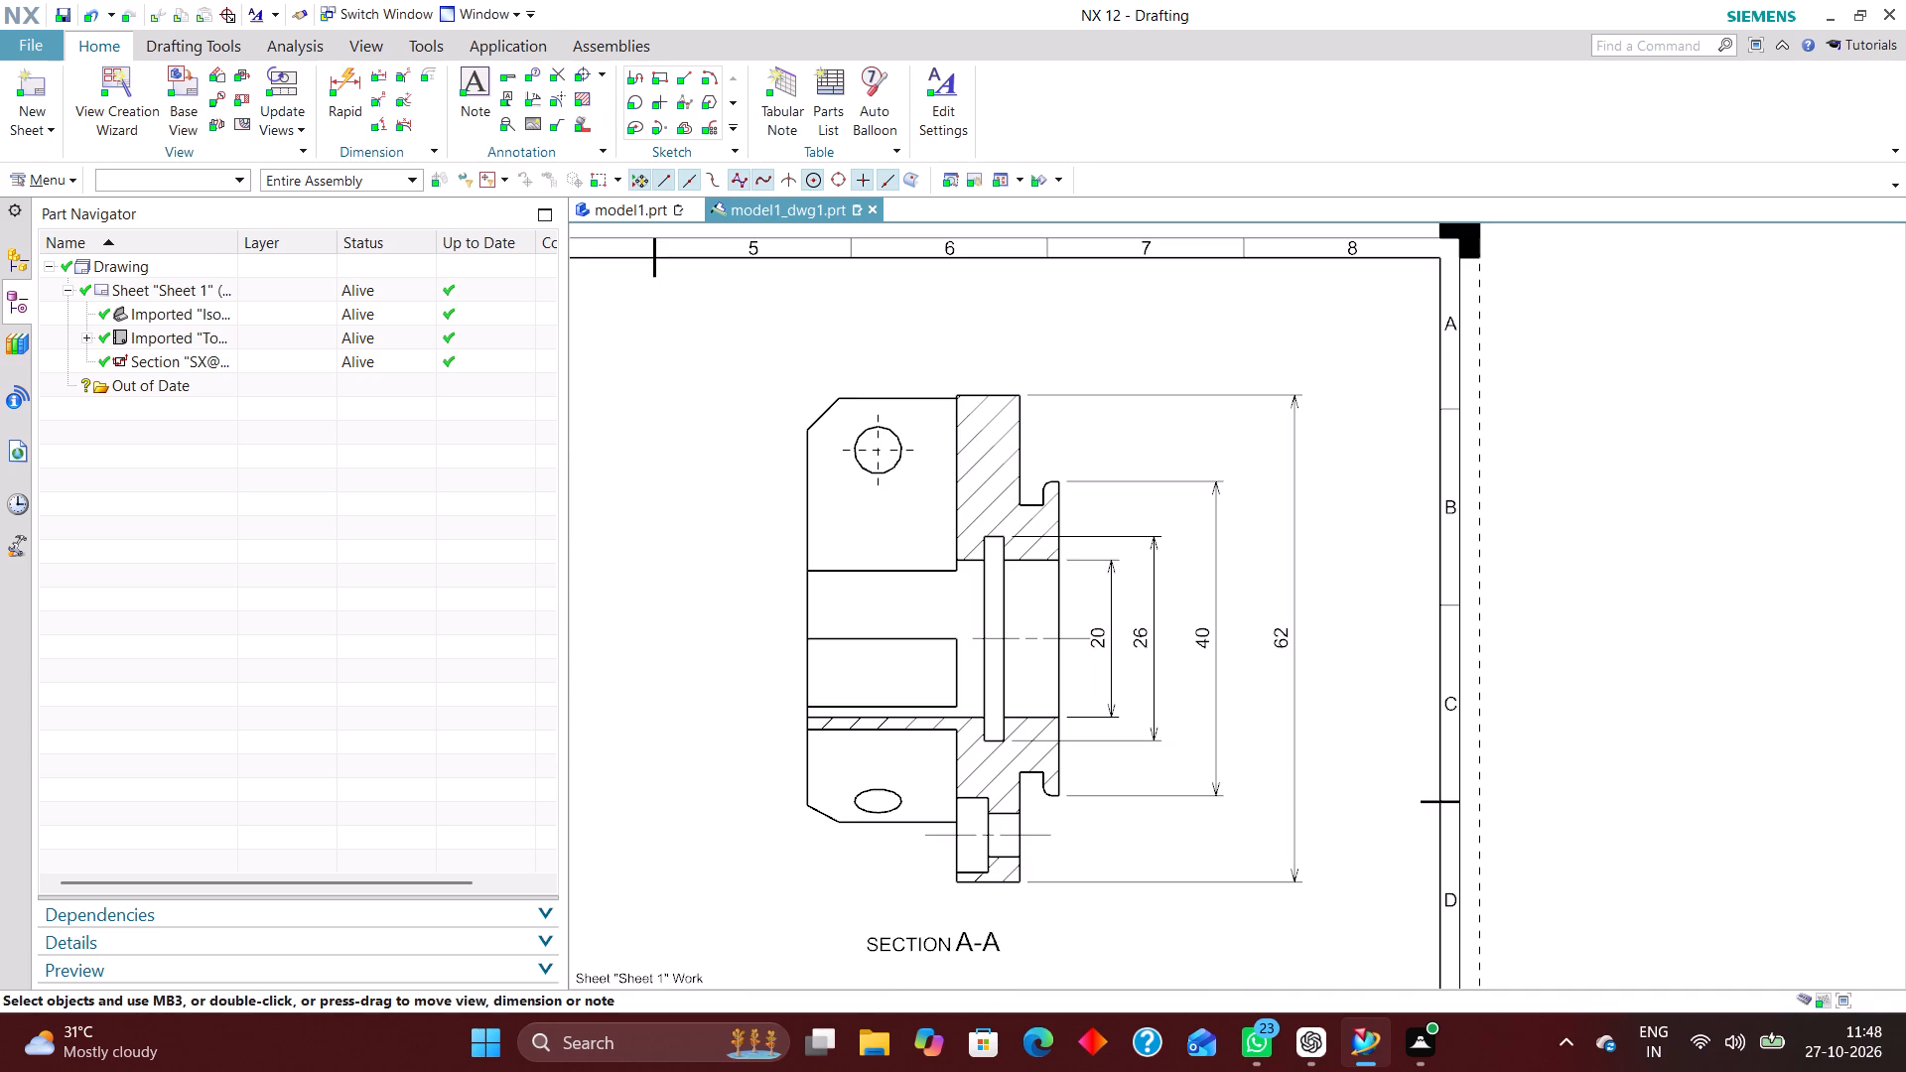
{"action": "left_click", "coordinate": [330, 78]}
{"action": "scroll", "coordinate": [1080, 600], "scroll_direction": "up", "scroll_amount": 3}
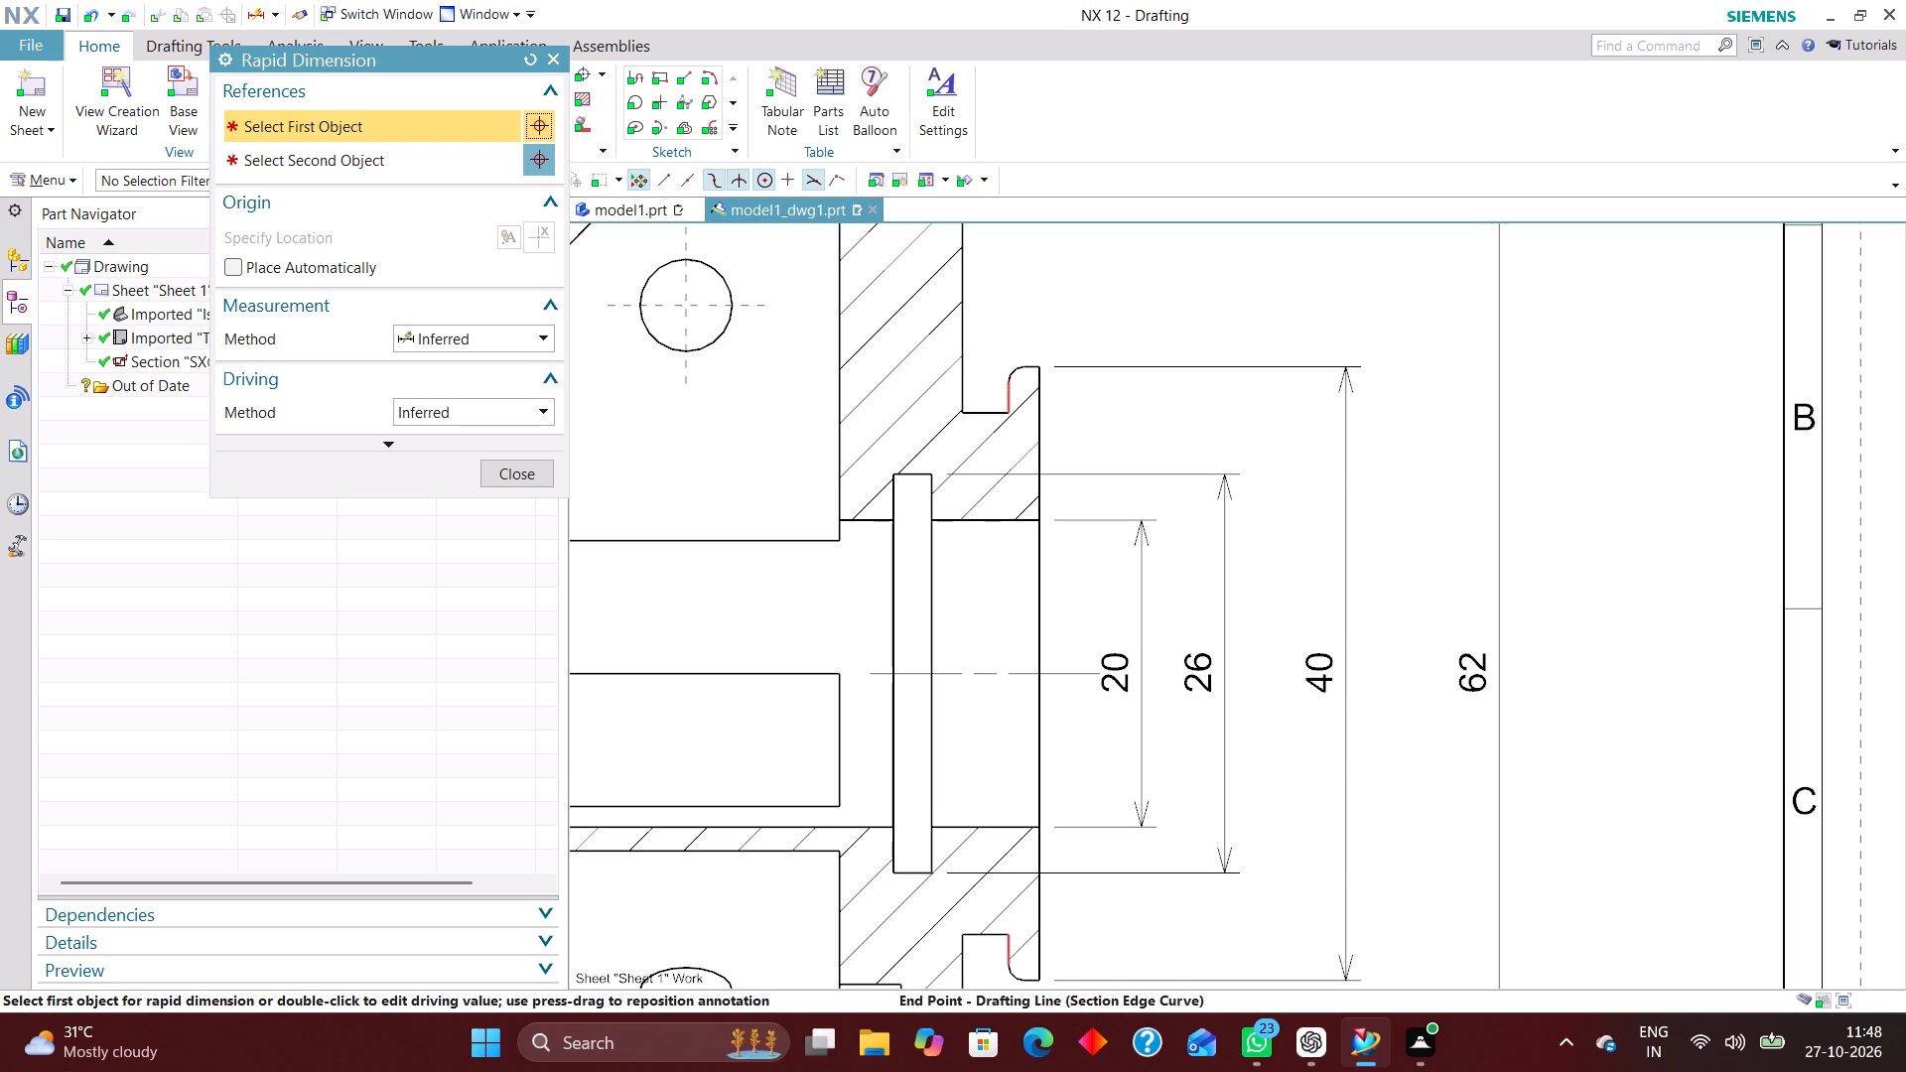
{"action": "left_click", "coordinate": [1008, 415]}
{"action": "scroll", "coordinate": [1026, 444], "scroll_direction": "down", "scroll_amount": 3}
{"action": "scroll", "coordinate": [1036, 719], "scroll_direction": "up", "scroll_amount": 3}
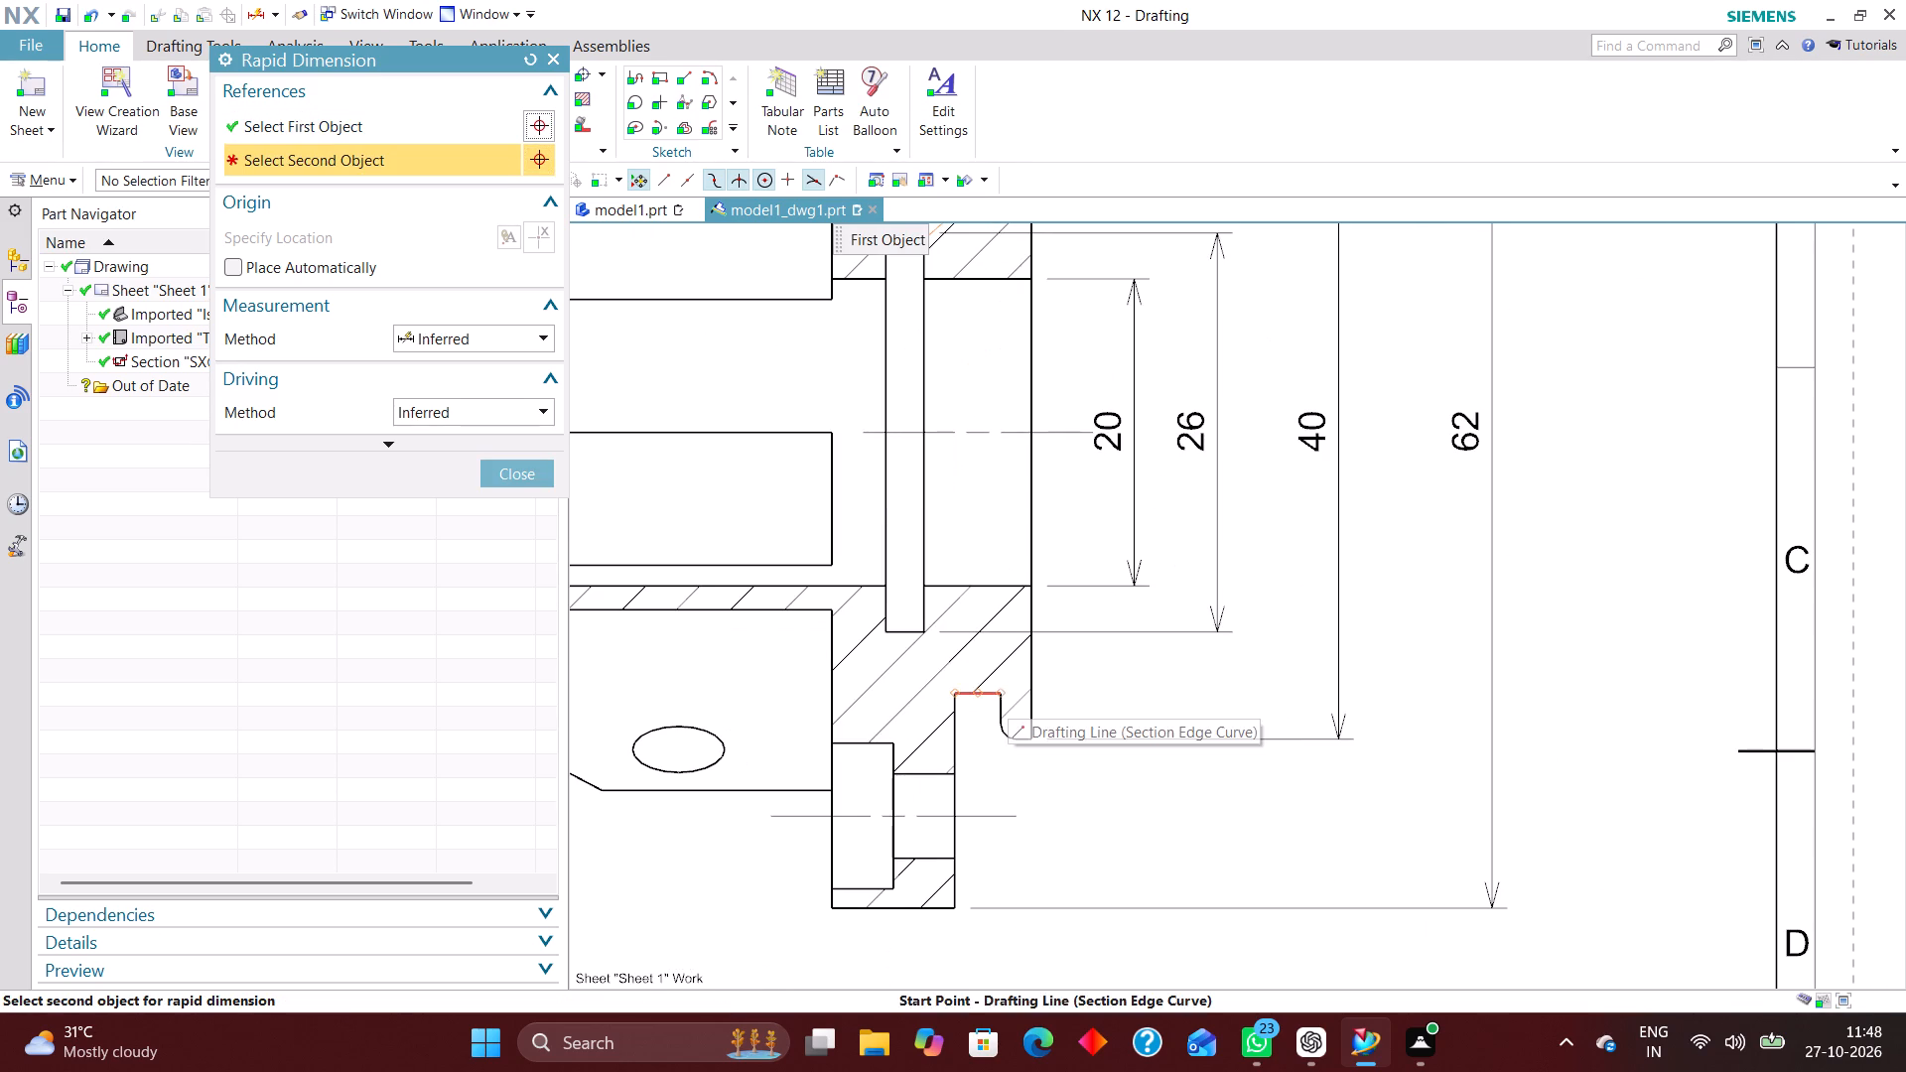
{"action": "left_click", "coordinate": [1004, 693]}
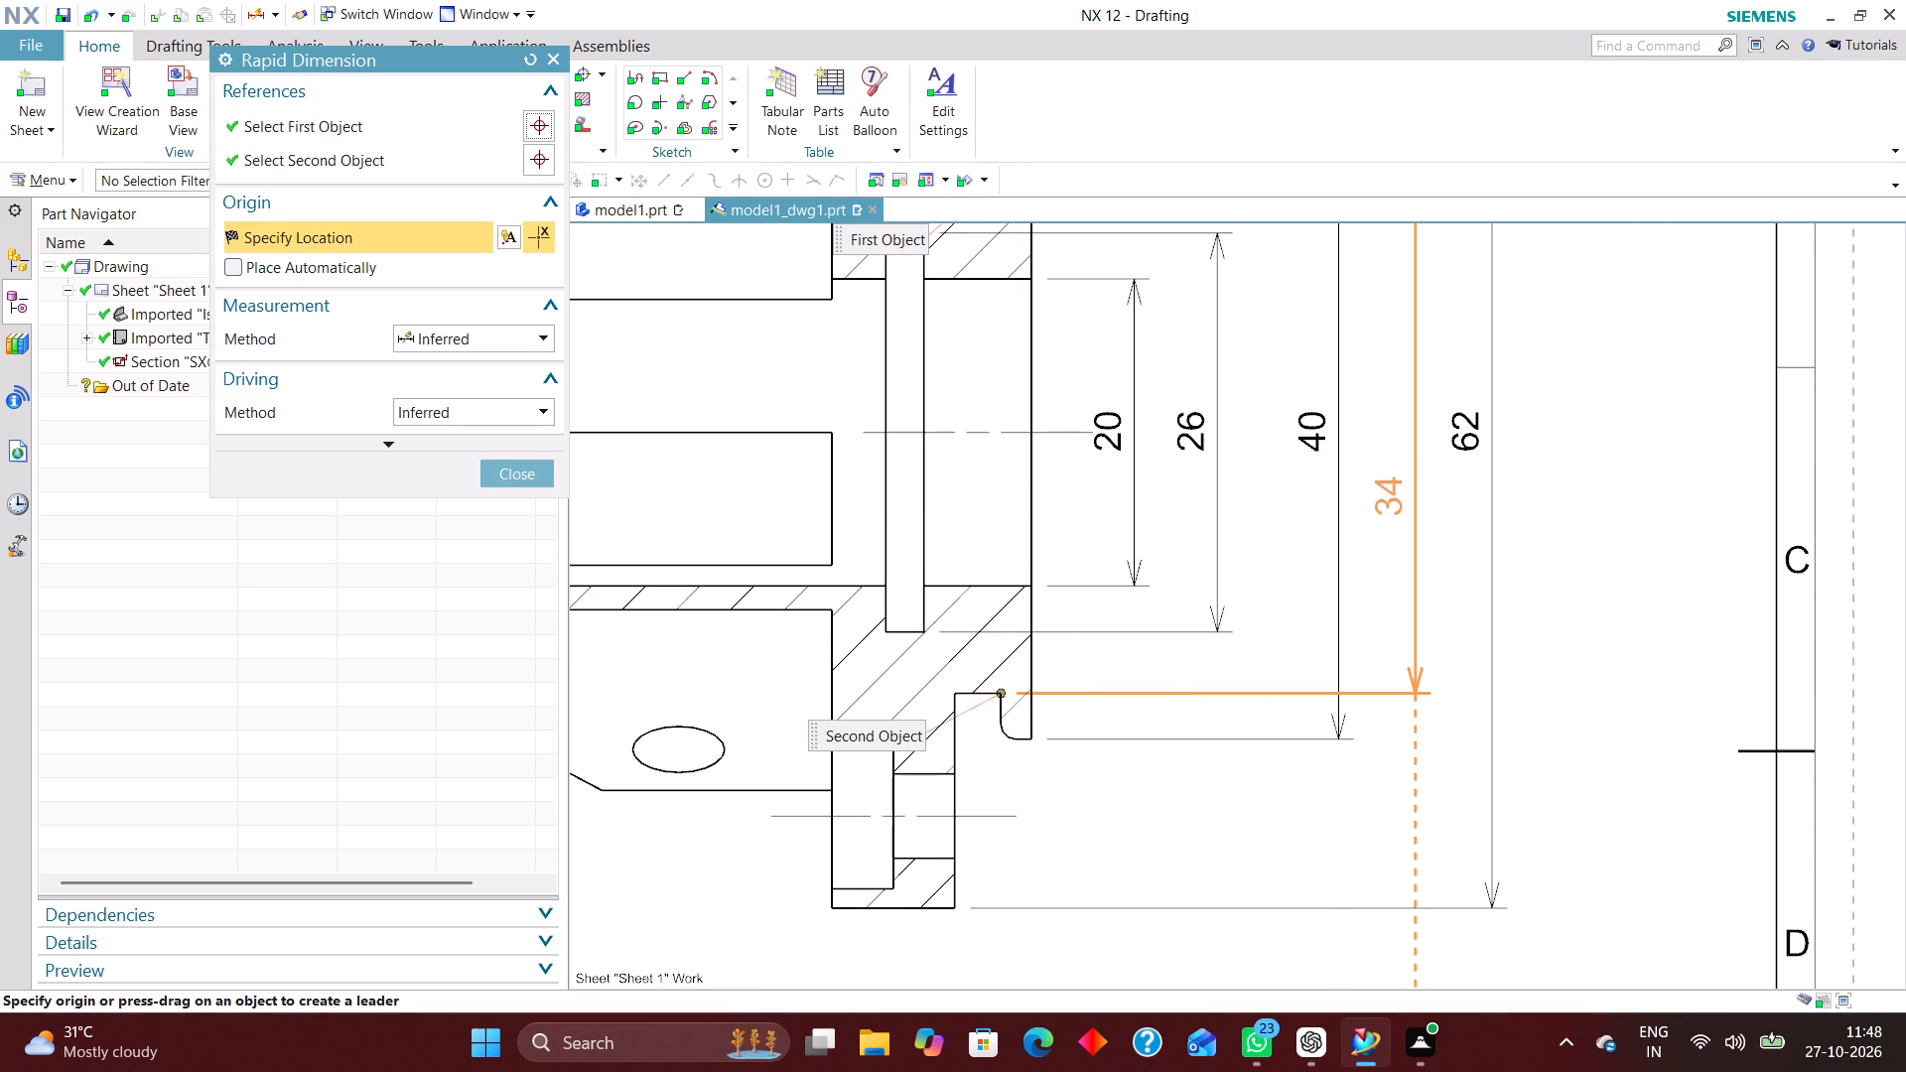
{"action": "scroll", "coordinate": [1271, 521], "scroll_direction": "up", "scroll_amount": 2}
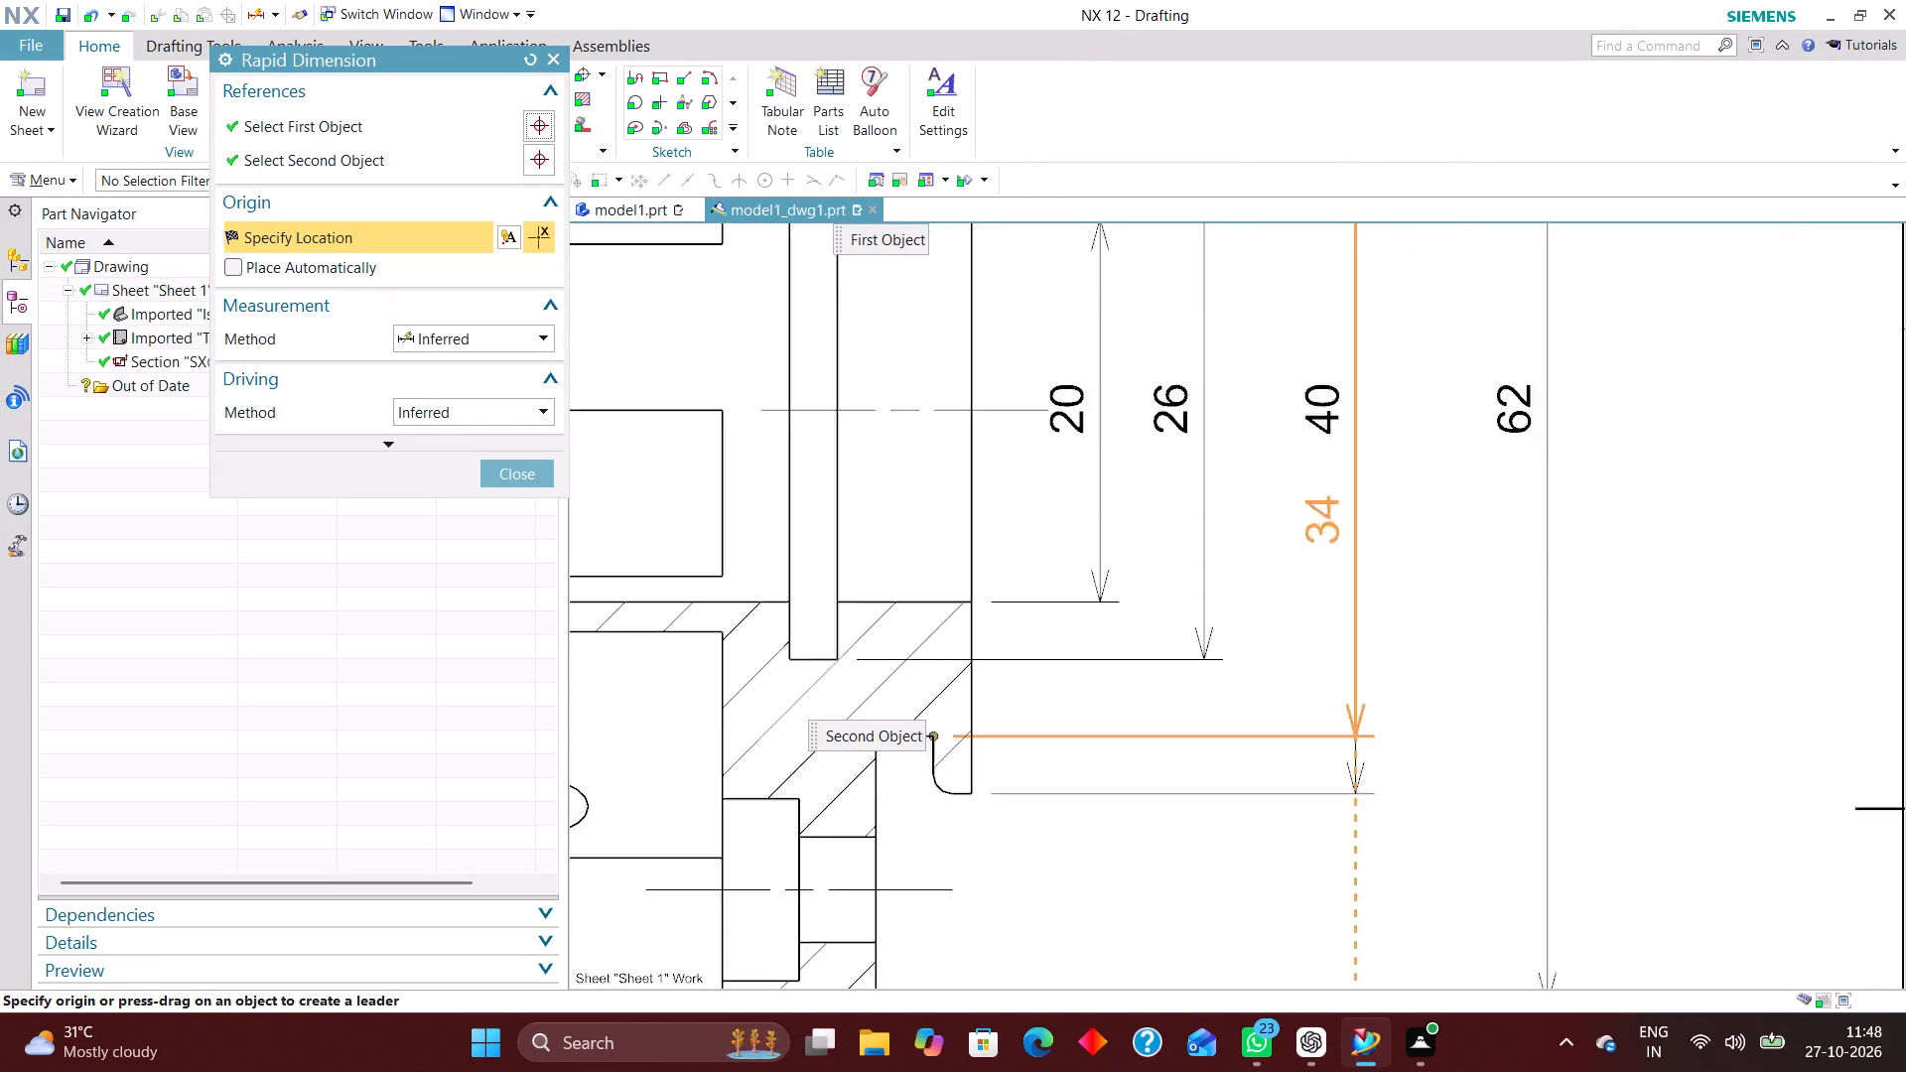
{"action": "scroll", "coordinate": [1271, 521], "scroll_direction": "up", "scroll_amount": 4}
{"action": "scroll", "coordinate": [1236, 593], "scroll_direction": "down", "scroll_amount": 3}
{"action": "left_click", "coordinate": [1207, 433]}
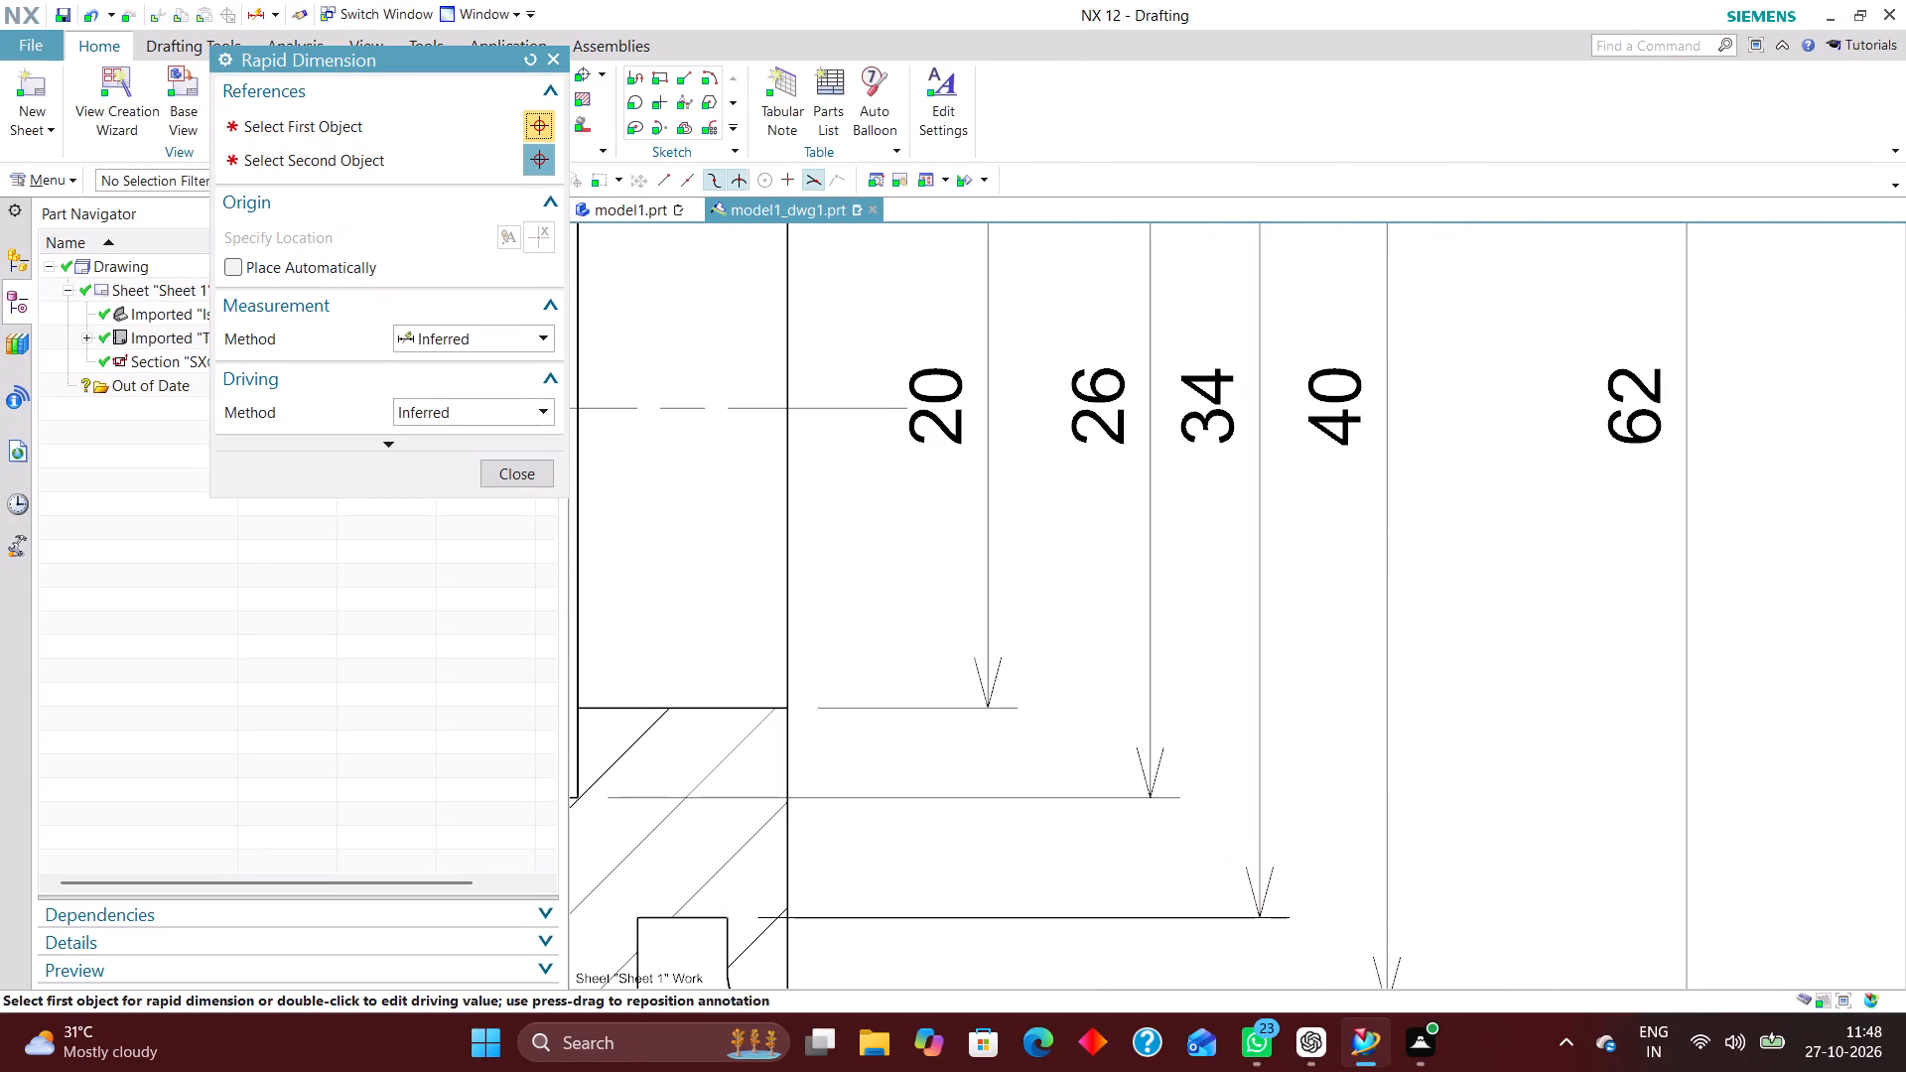
{"action": "scroll", "coordinate": [1165, 603], "scroll_direction": "down", "scroll_amount": 2}
{"action": "scroll", "coordinate": [991, 687], "scroll_direction": "down", "scroll_amount": 3}
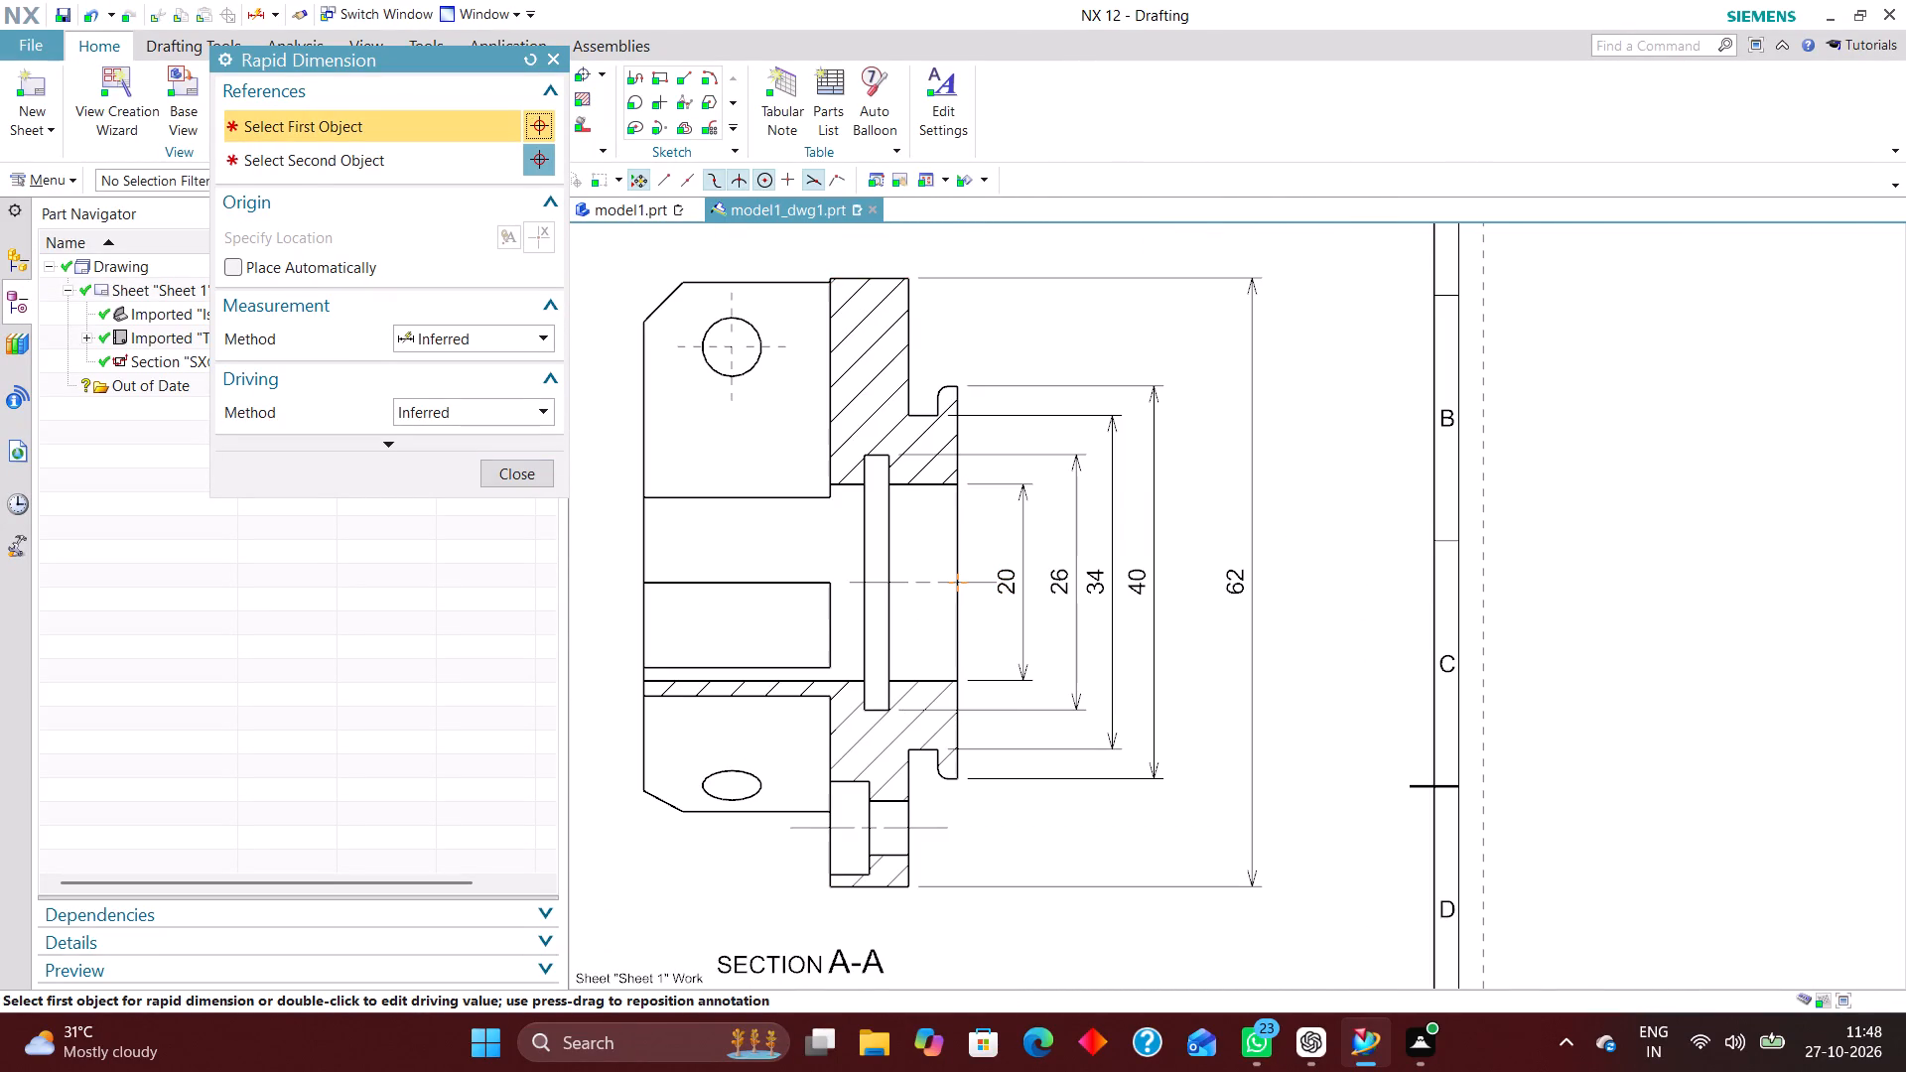
{"action": "left_click", "coordinate": [521, 480]}
Space the 20, 26, 34 and 40 dimensions evenly between Section A-A and the 62 dimension.
{"action": "scroll", "coordinate": [759, 679], "scroll_direction": "down", "scroll_amount": 5}
{"action": "left_click_drag", "start_coordinate": [981, 599], "coordinate": [981, 598]}
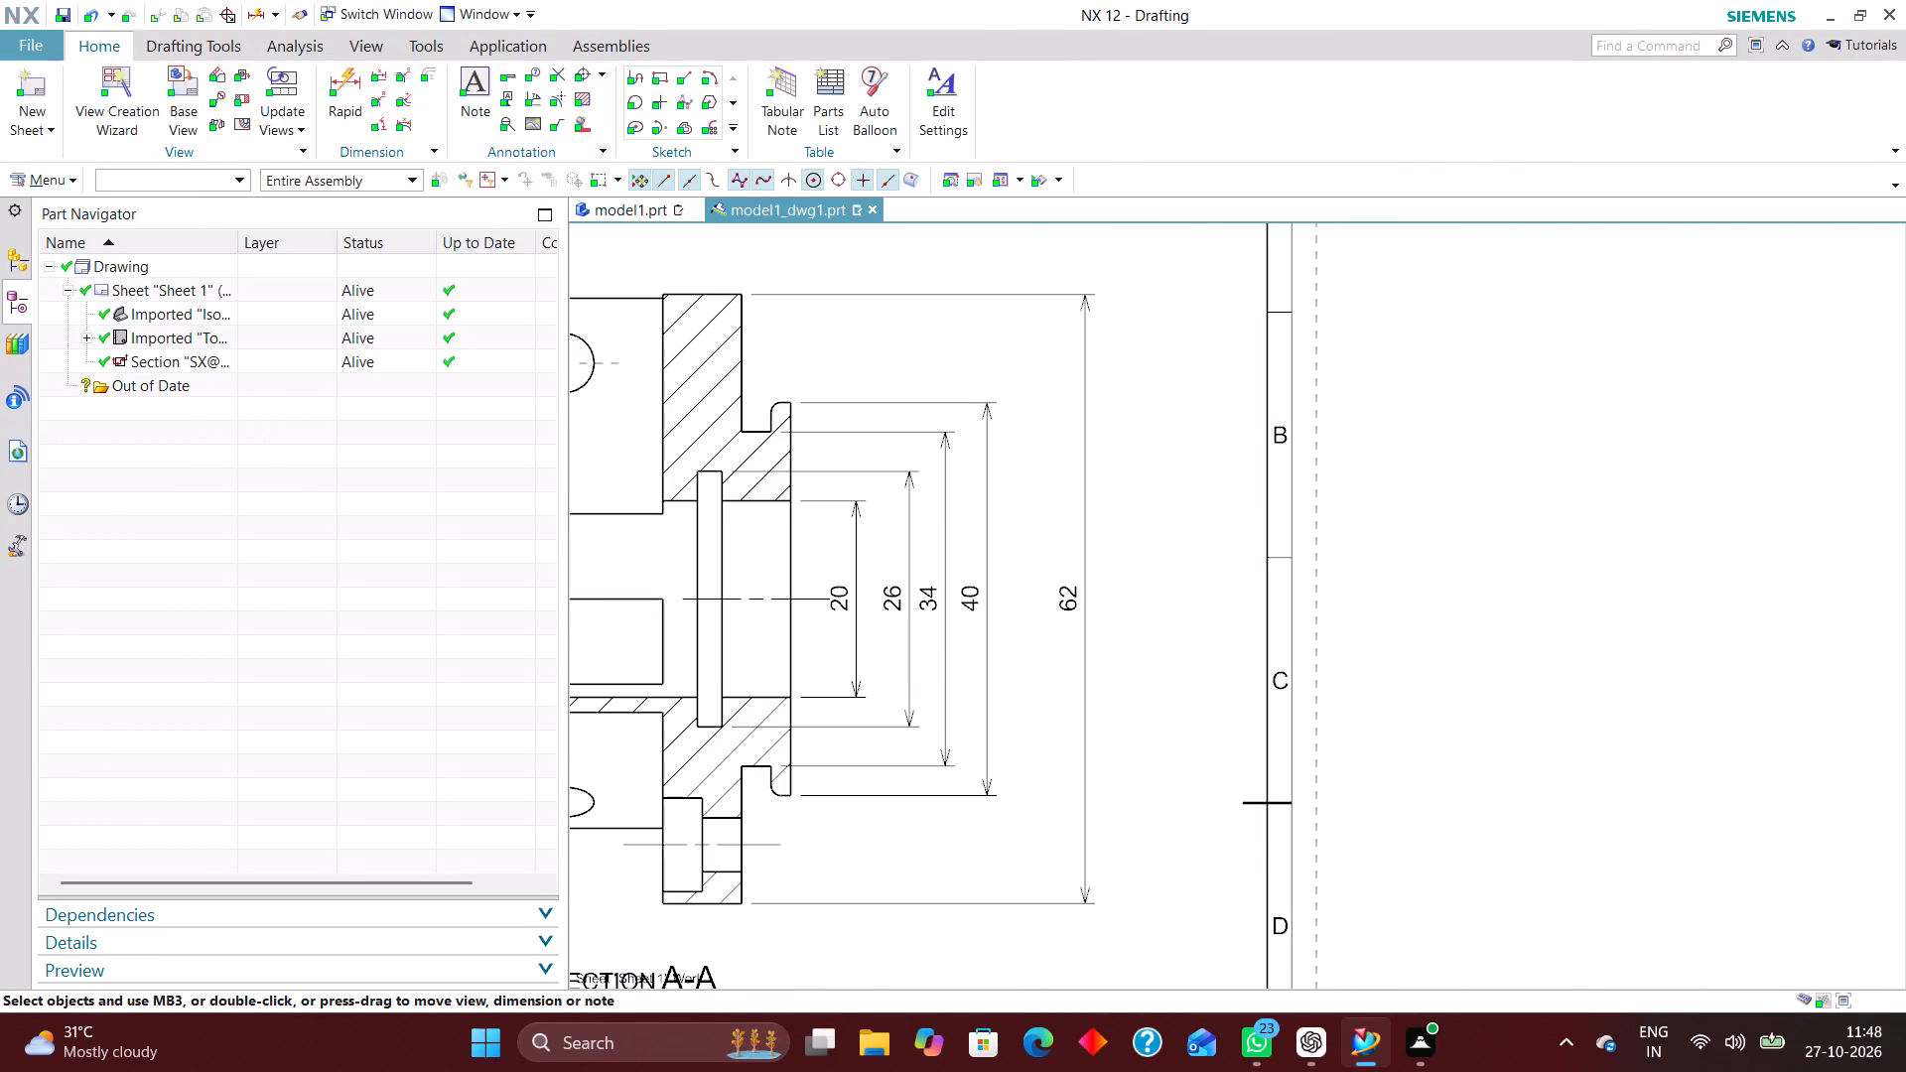
{"action": "left_click_drag", "start_coordinate": [981, 598], "coordinate": [1009, 603]}
{"action": "left_click_drag", "start_coordinate": [940, 600], "coordinate": [959, 599]}
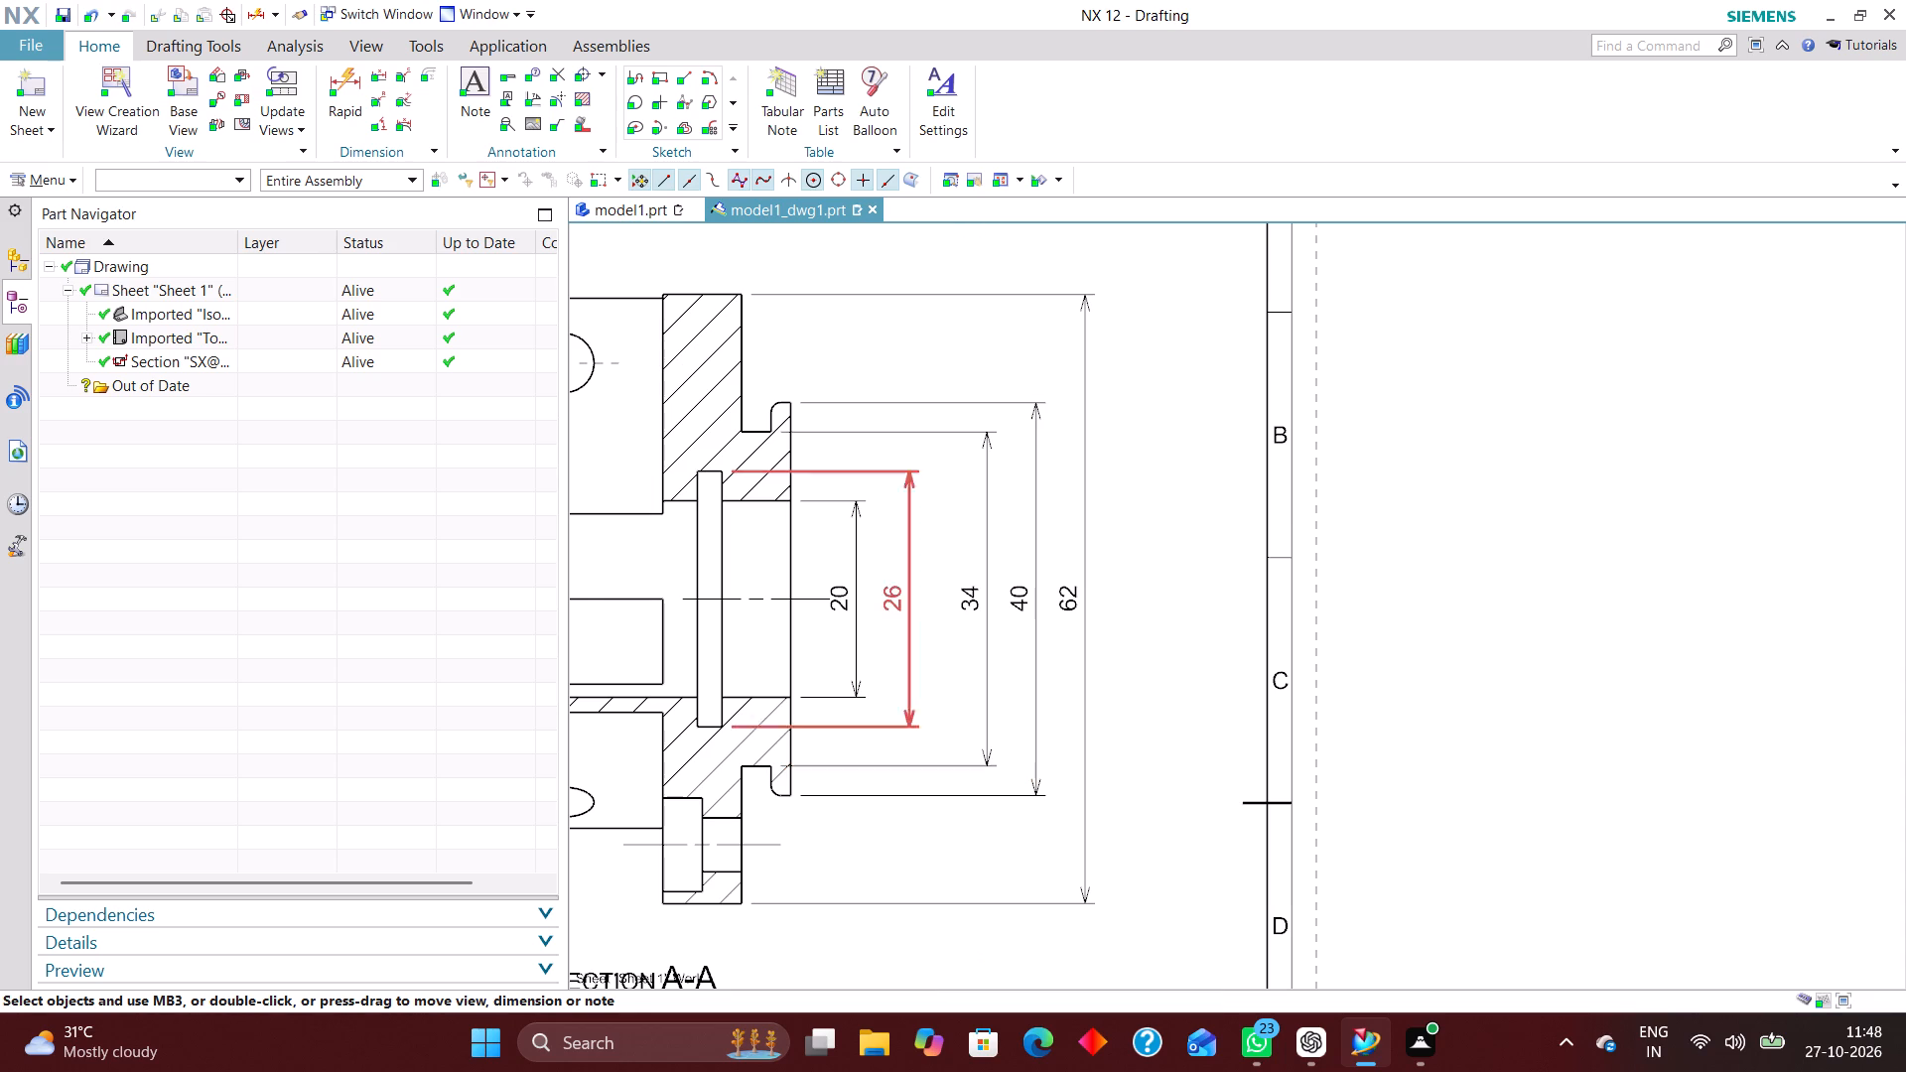
{"action": "left_click_drag", "start_coordinate": [900, 600], "coordinate": [922, 600]}
{"action": "left_click_drag", "start_coordinate": [850, 600], "coordinate": [872, 598]}
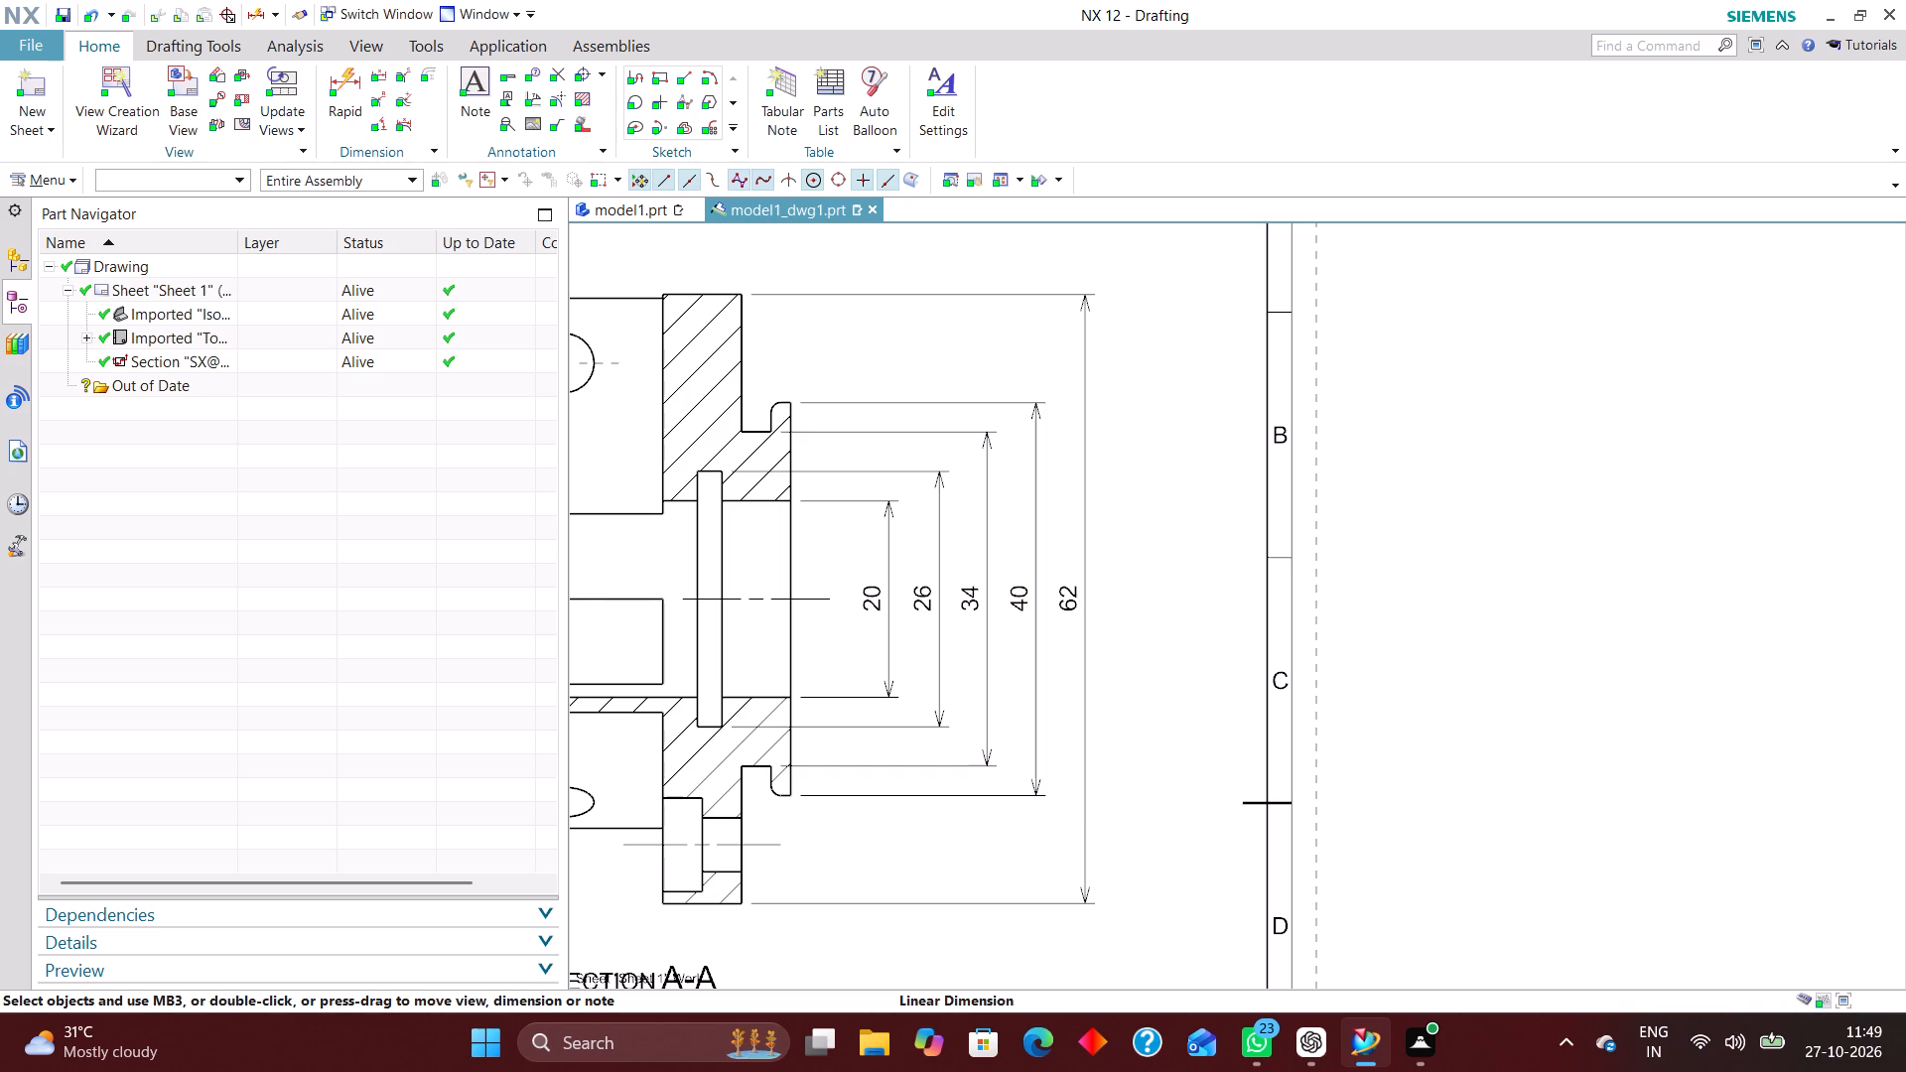
Change the measurement method of the 62 and 40 dimensions in Section A-A to Cylindrical.
{"action": "double_click", "coordinate": [1080, 609]}
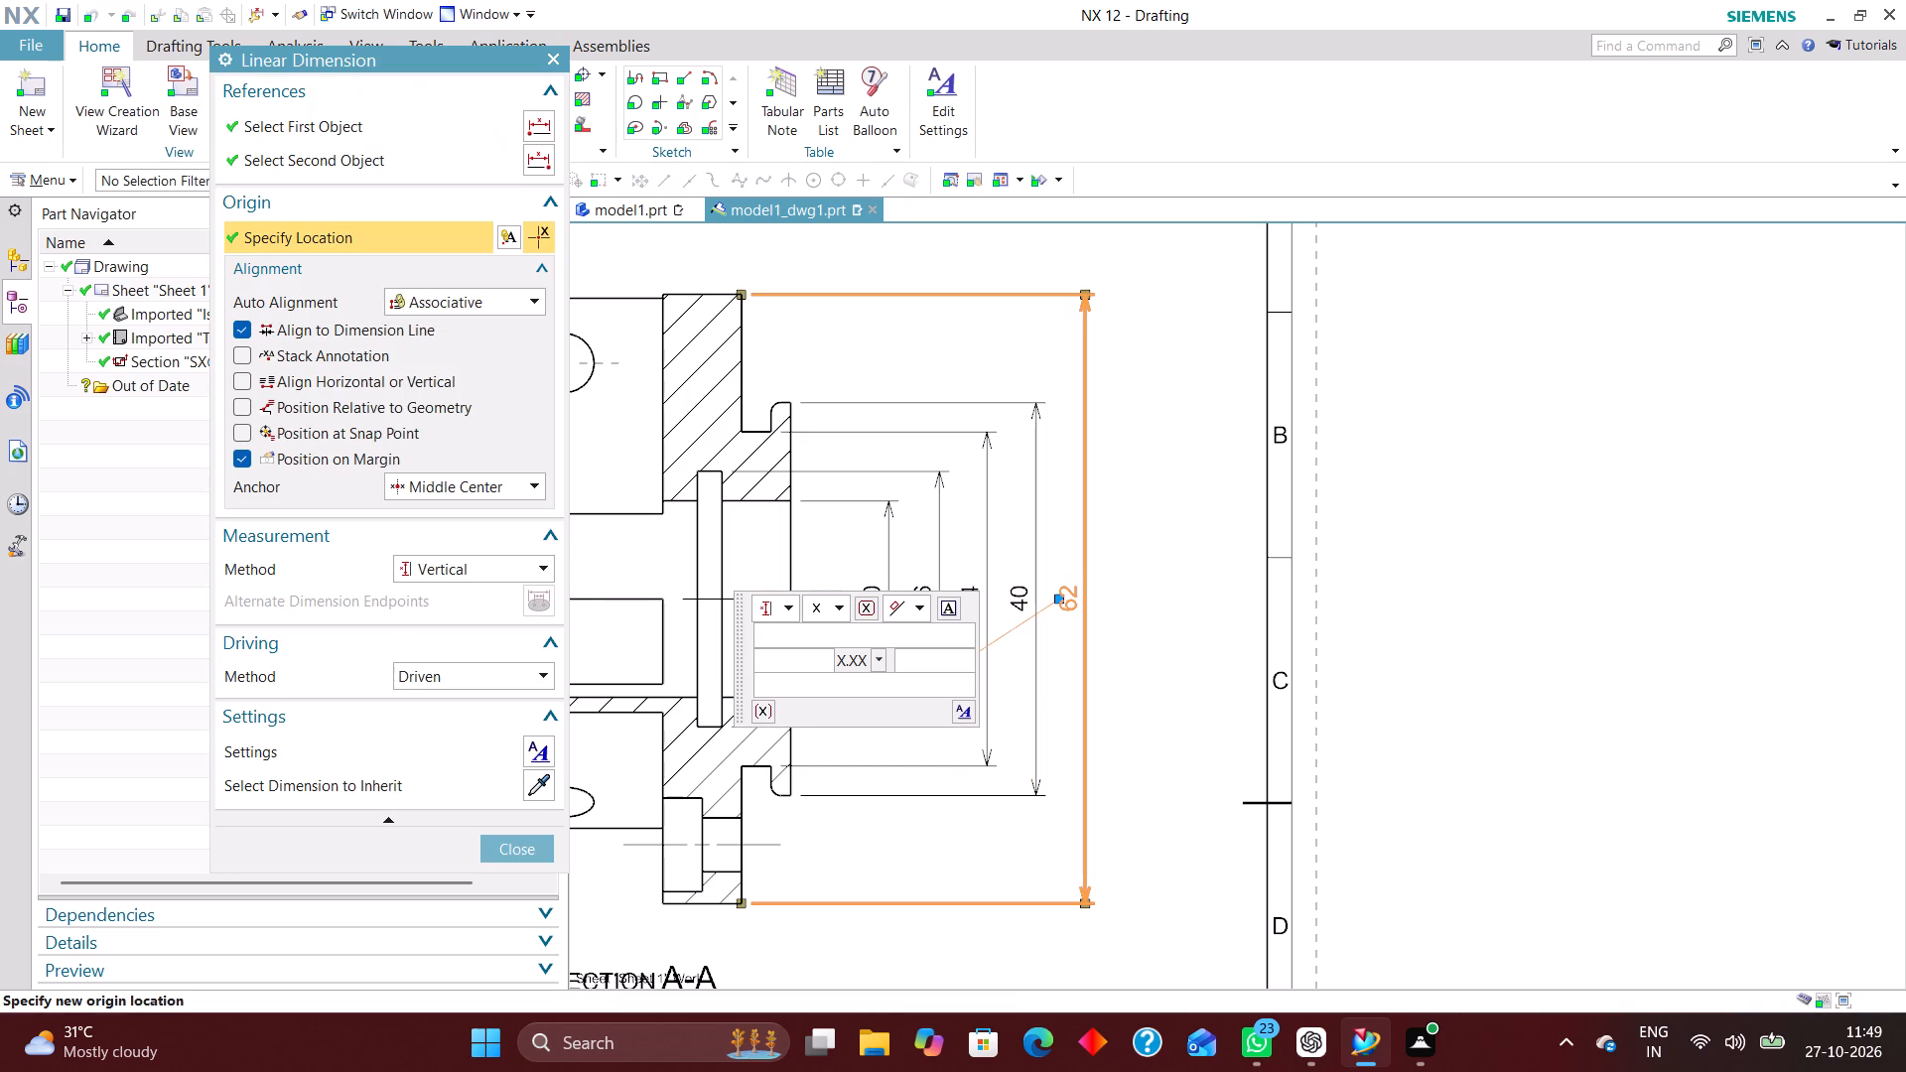
{"action": "left_click", "coordinate": [492, 574]}
{"action": "left_click", "coordinate": [489, 676]}
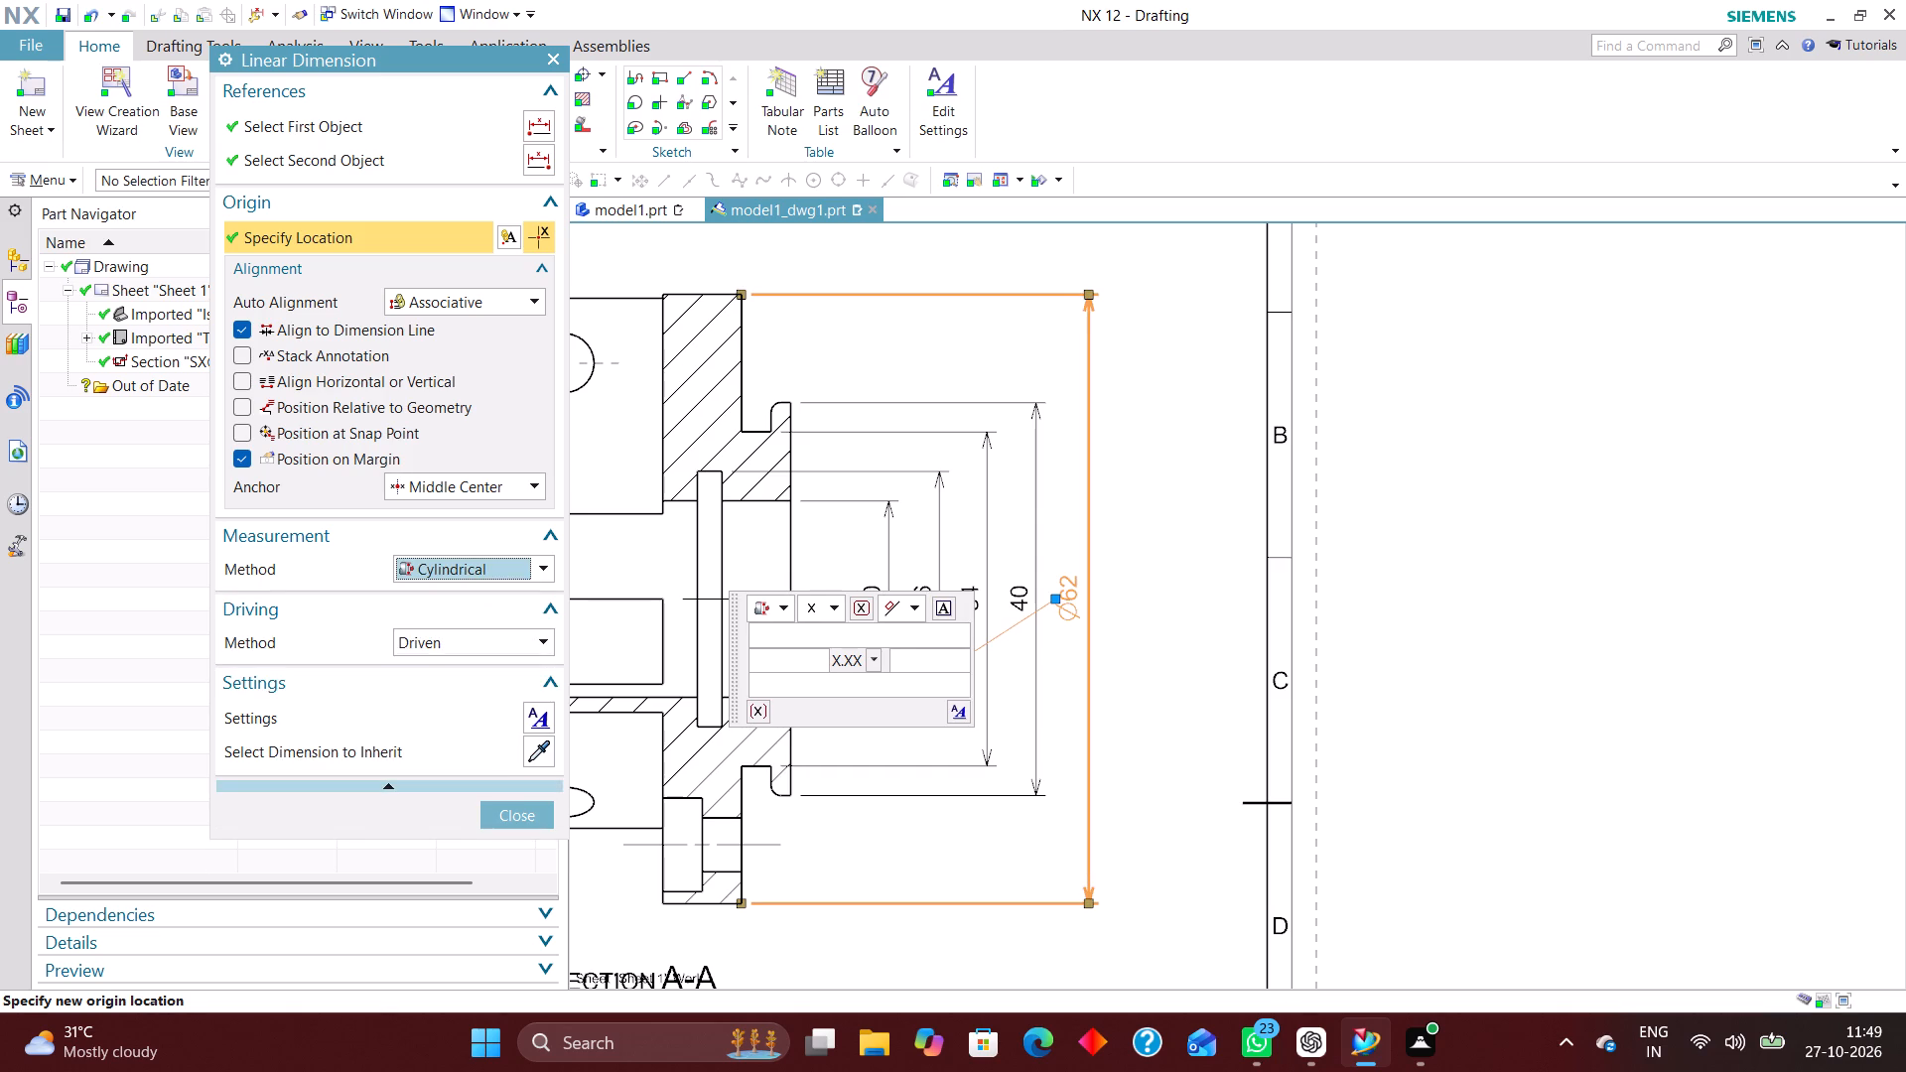
{"action": "left_click", "coordinate": [518, 818]}
{"action": "double_click", "coordinate": [1030, 599]}
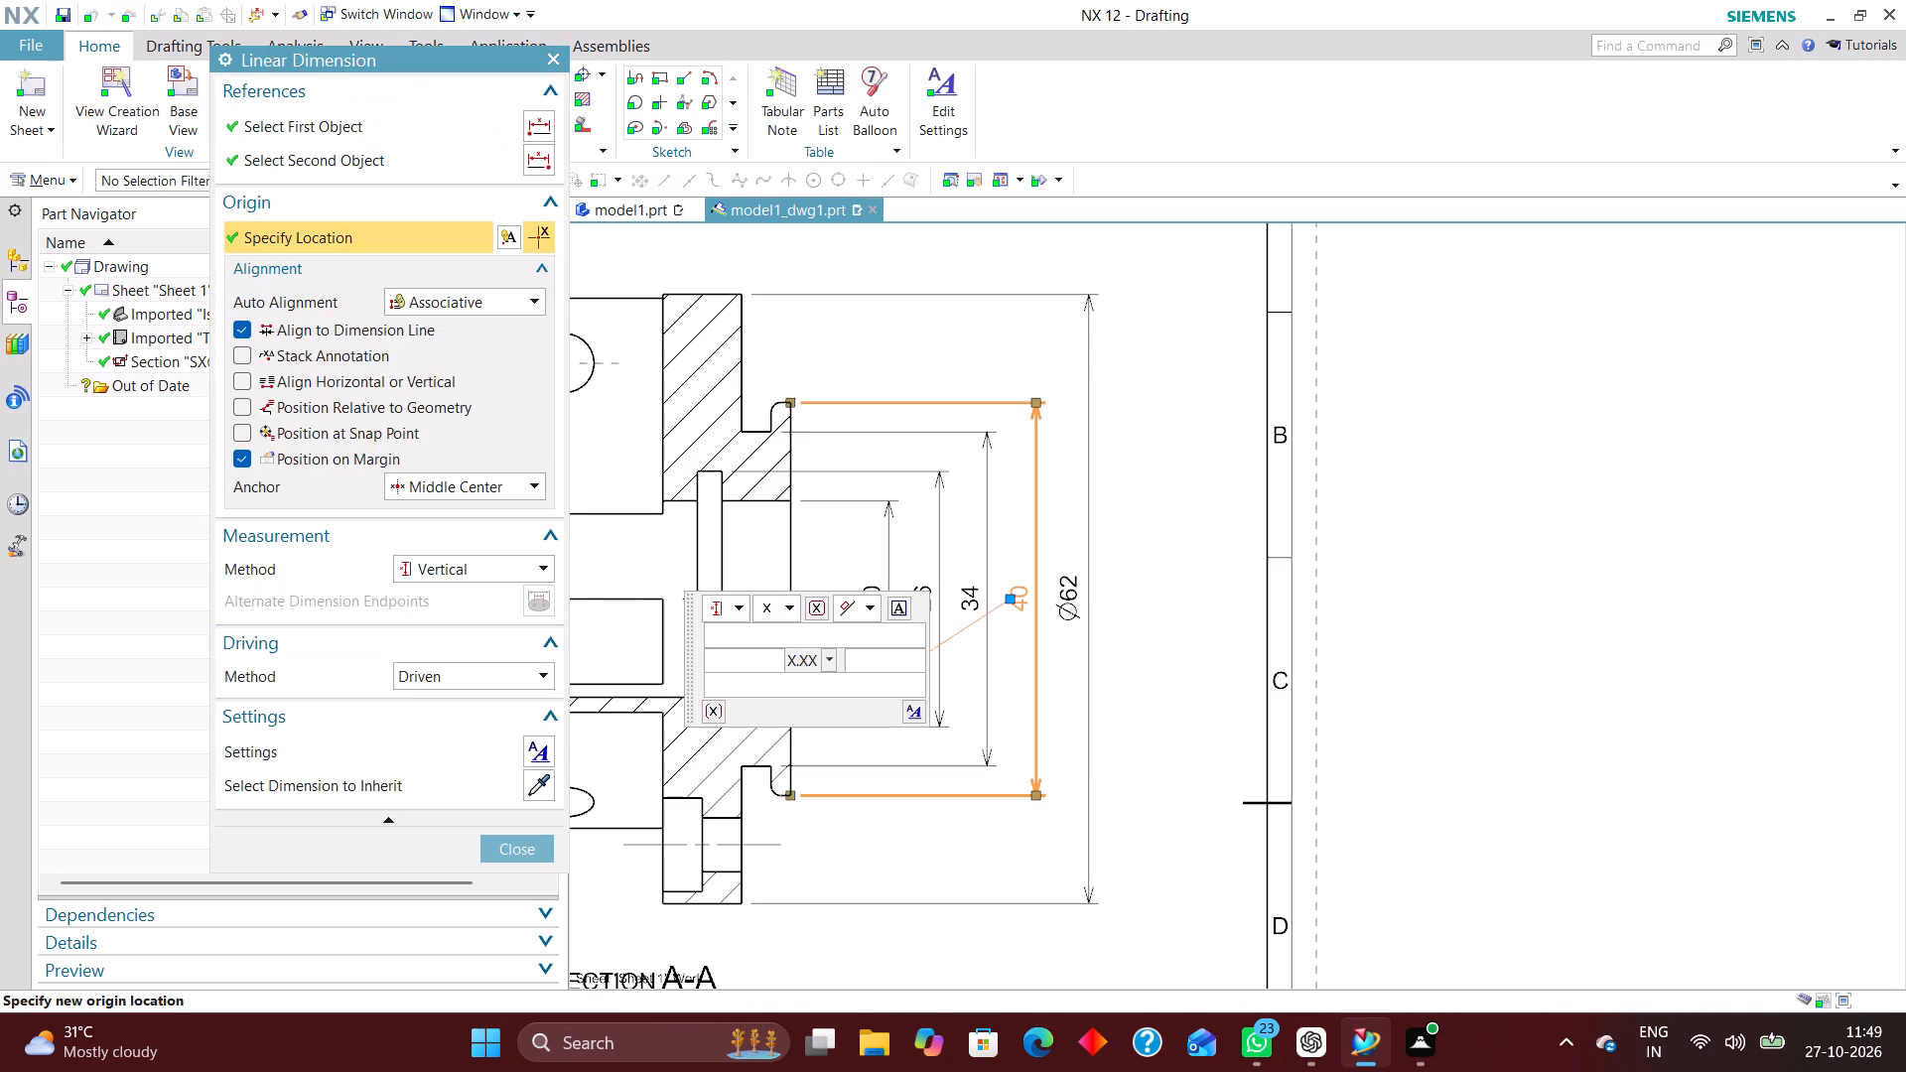
{"action": "left_click", "coordinate": [509, 572]}
{"action": "left_click", "coordinate": [496, 678]}
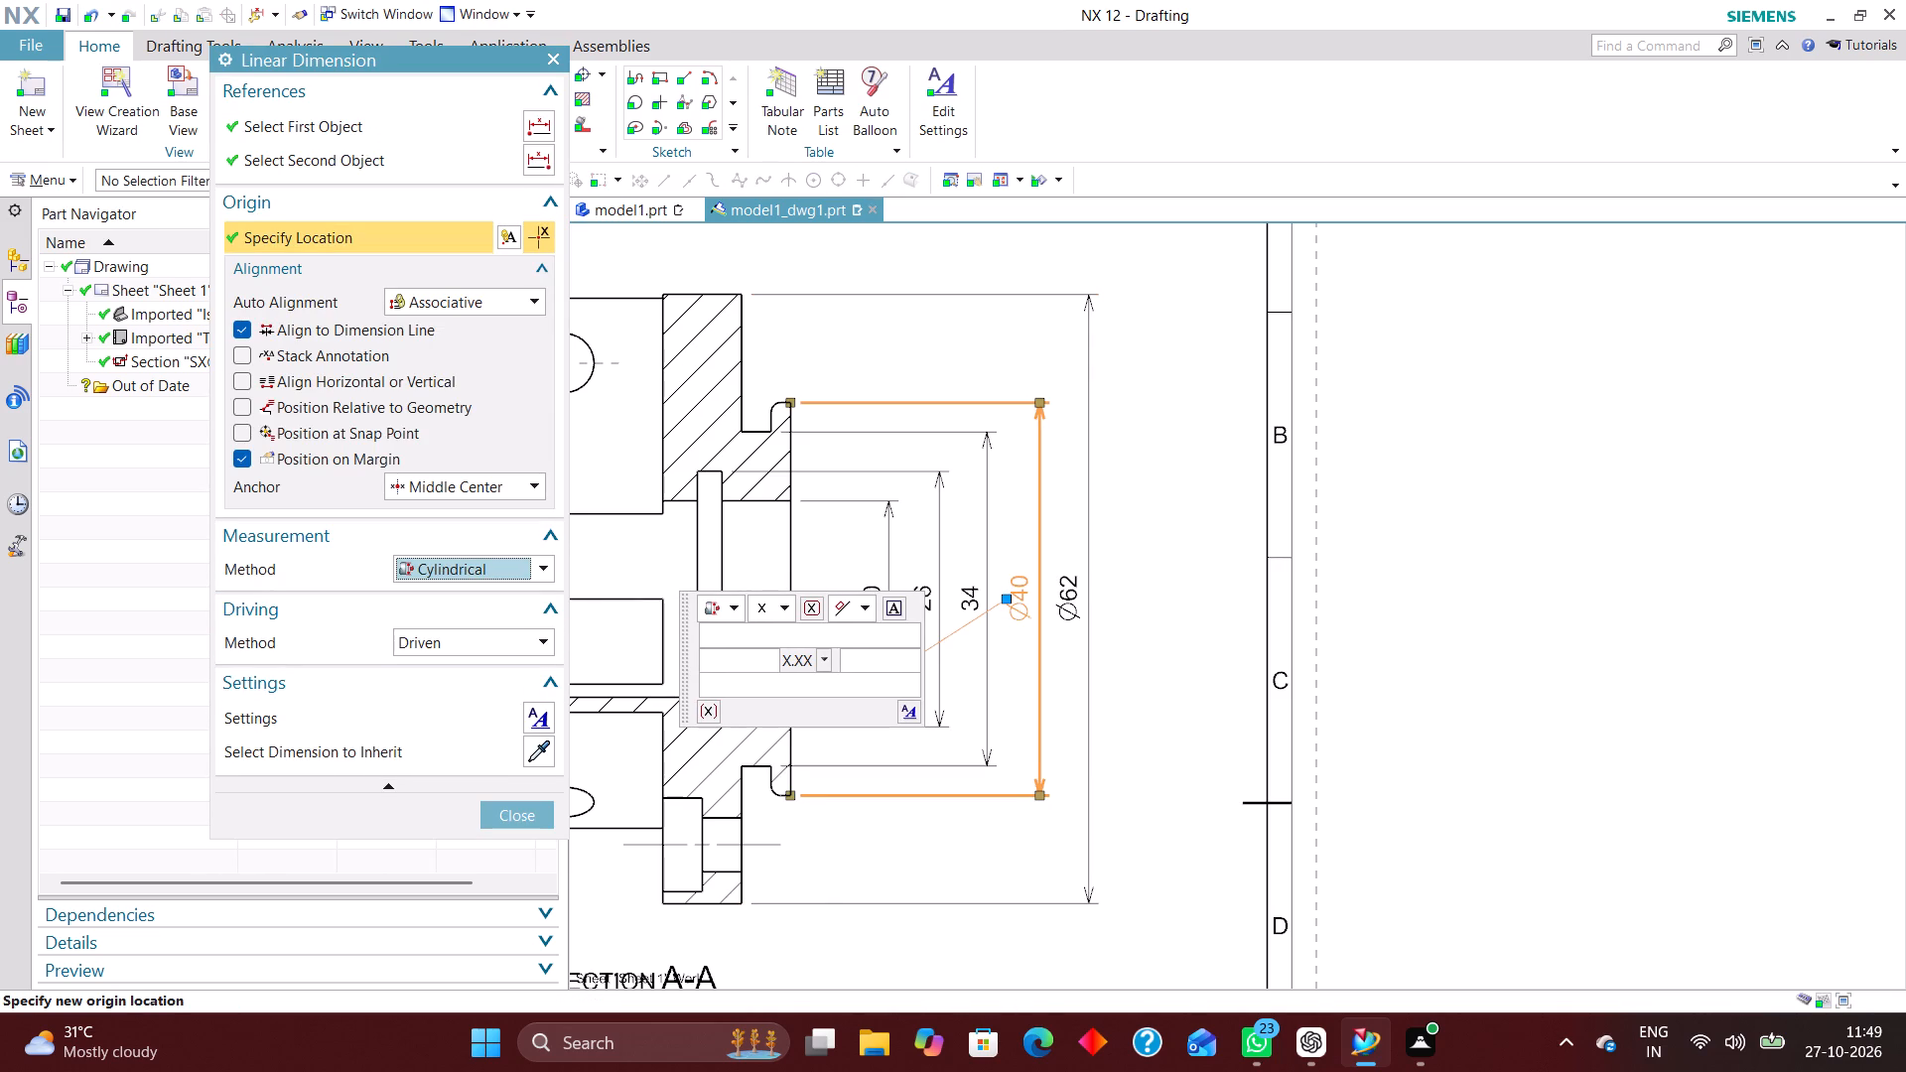
{"action": "left_click", "coordinate": [528, 814]}
Change the measurement method of the 34, 26 and 20 dimensions in Section A-A to Cylindrical.
{"action": "double_click", "coordinate": [977, 599]}
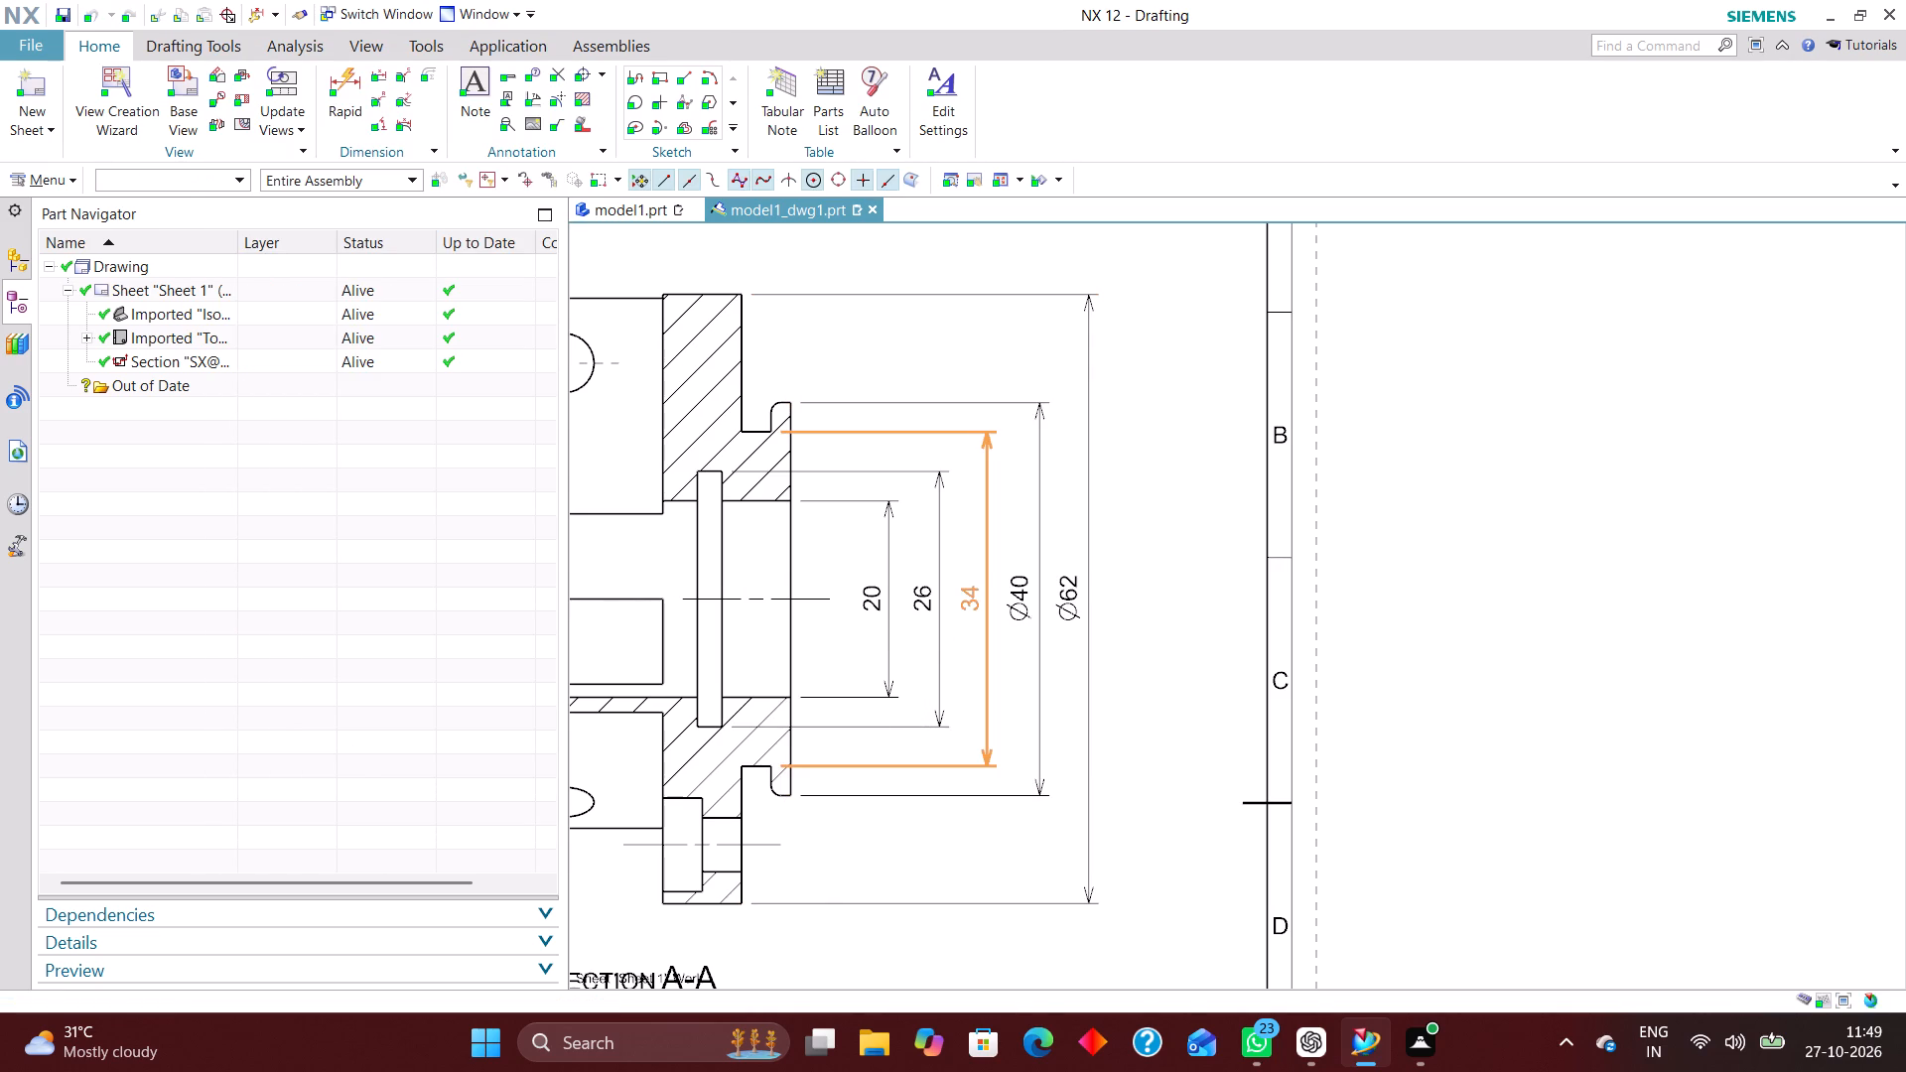
{"action": "left_click", "coordinate": [463, 566]}
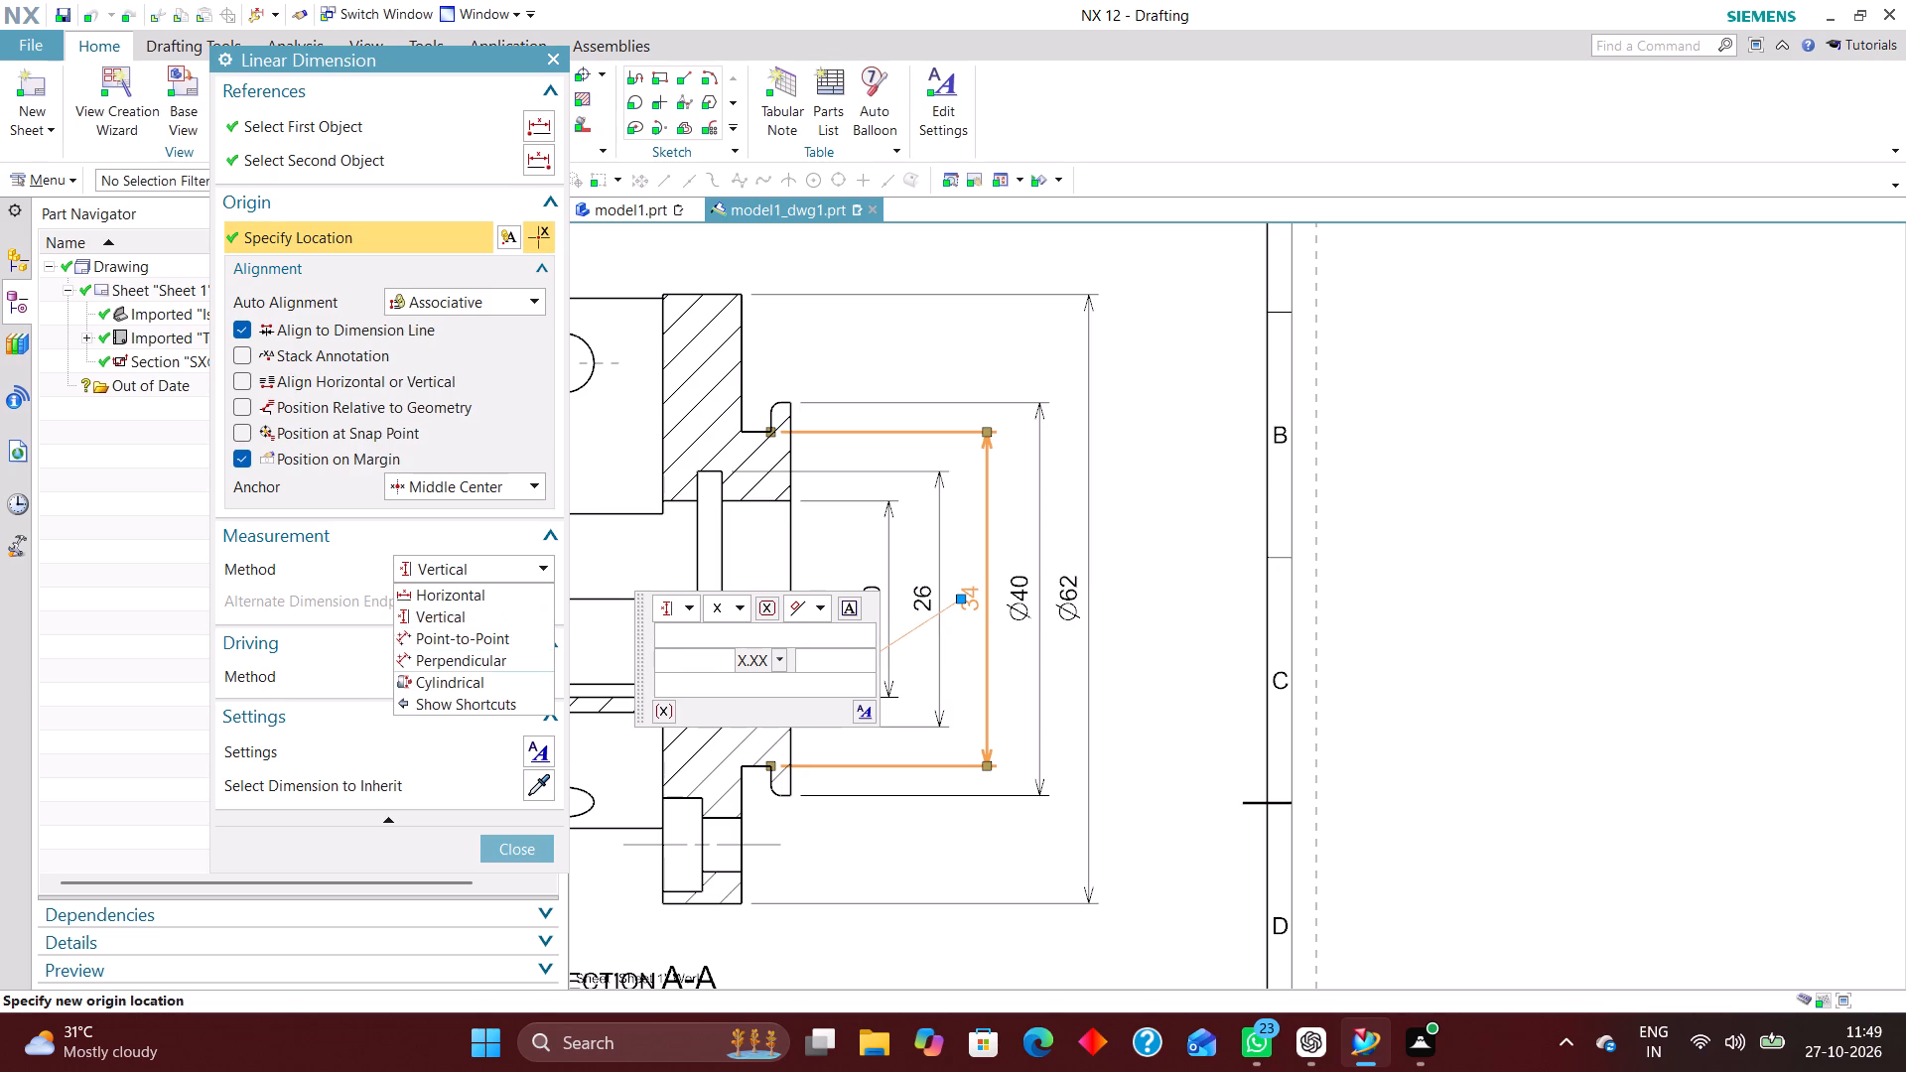
{"action": "left_click", "coordinate": [467, 679]}
{"action": "double_click", "coordinate": [937, 672]}
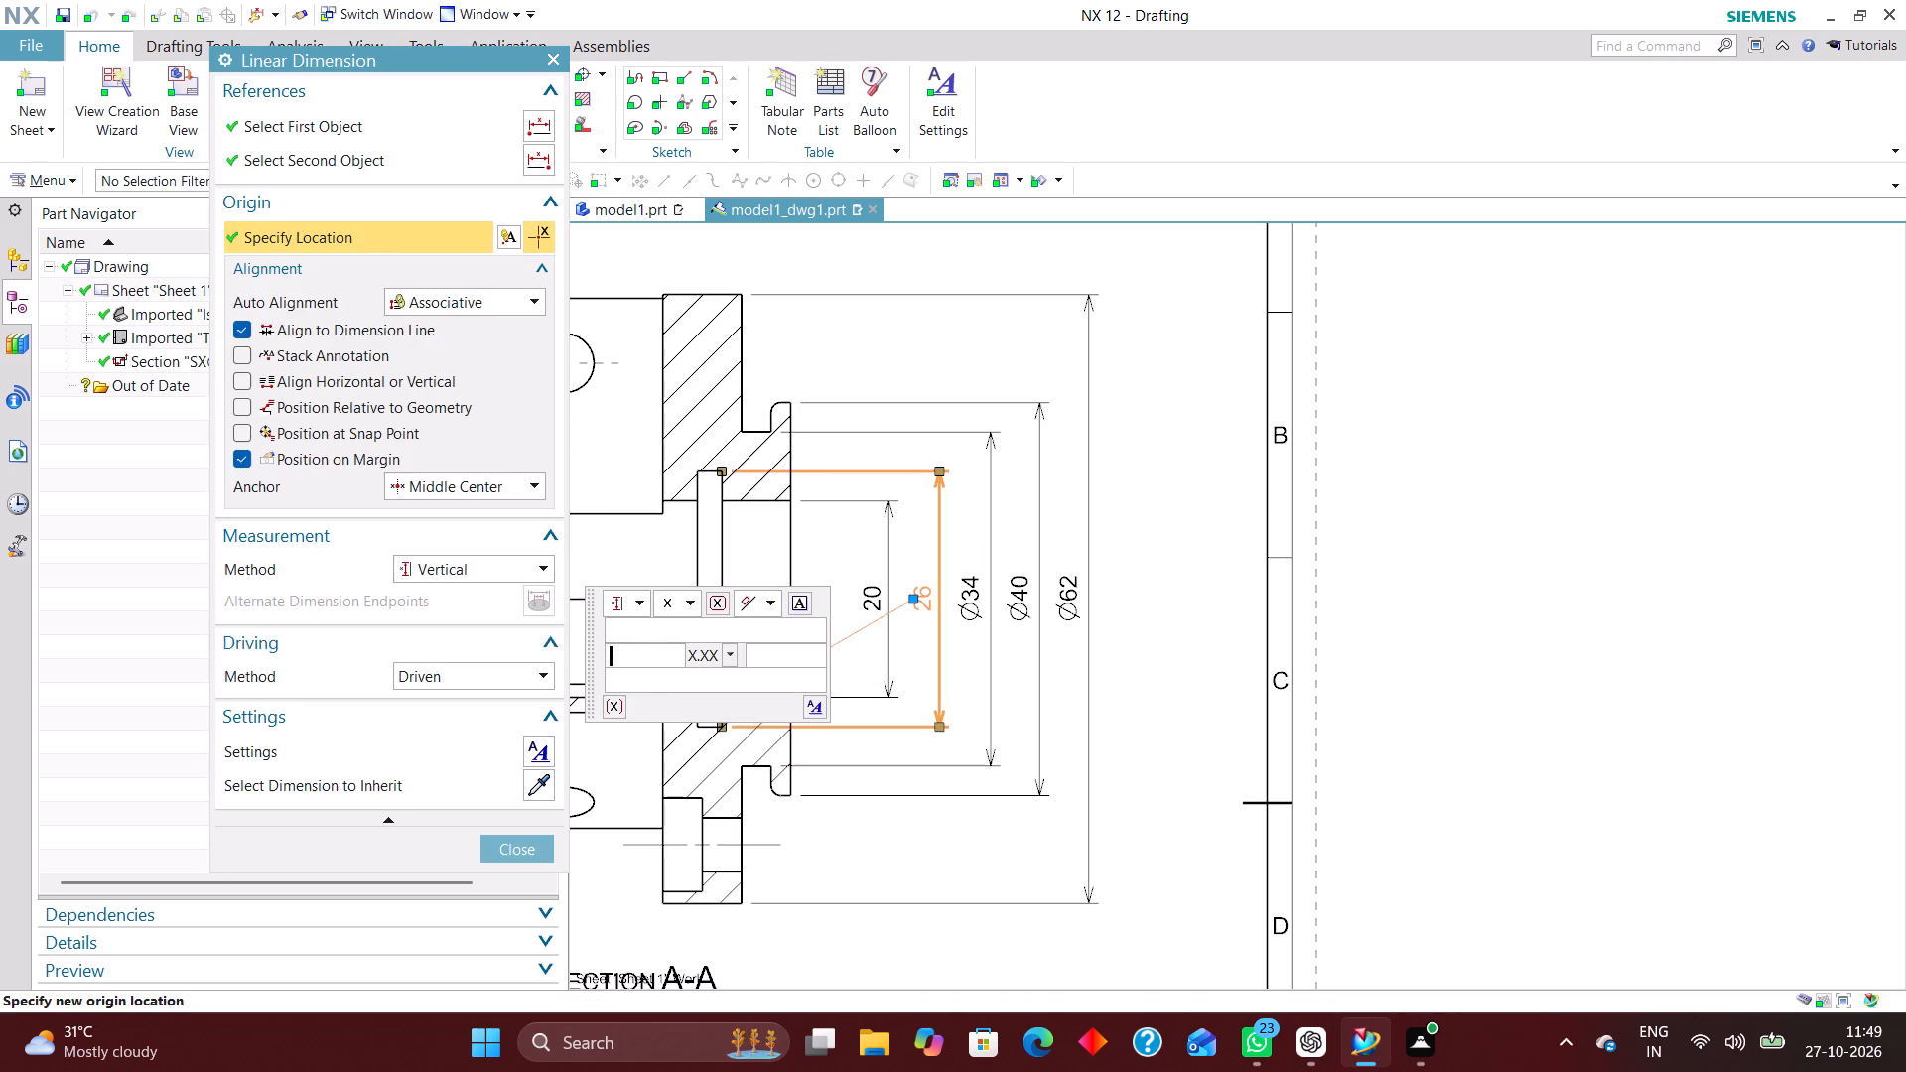
{"action": "left_click", "coordinate": [504, 571]}
{"action": "left_click", "coordinate": [494, 681]}
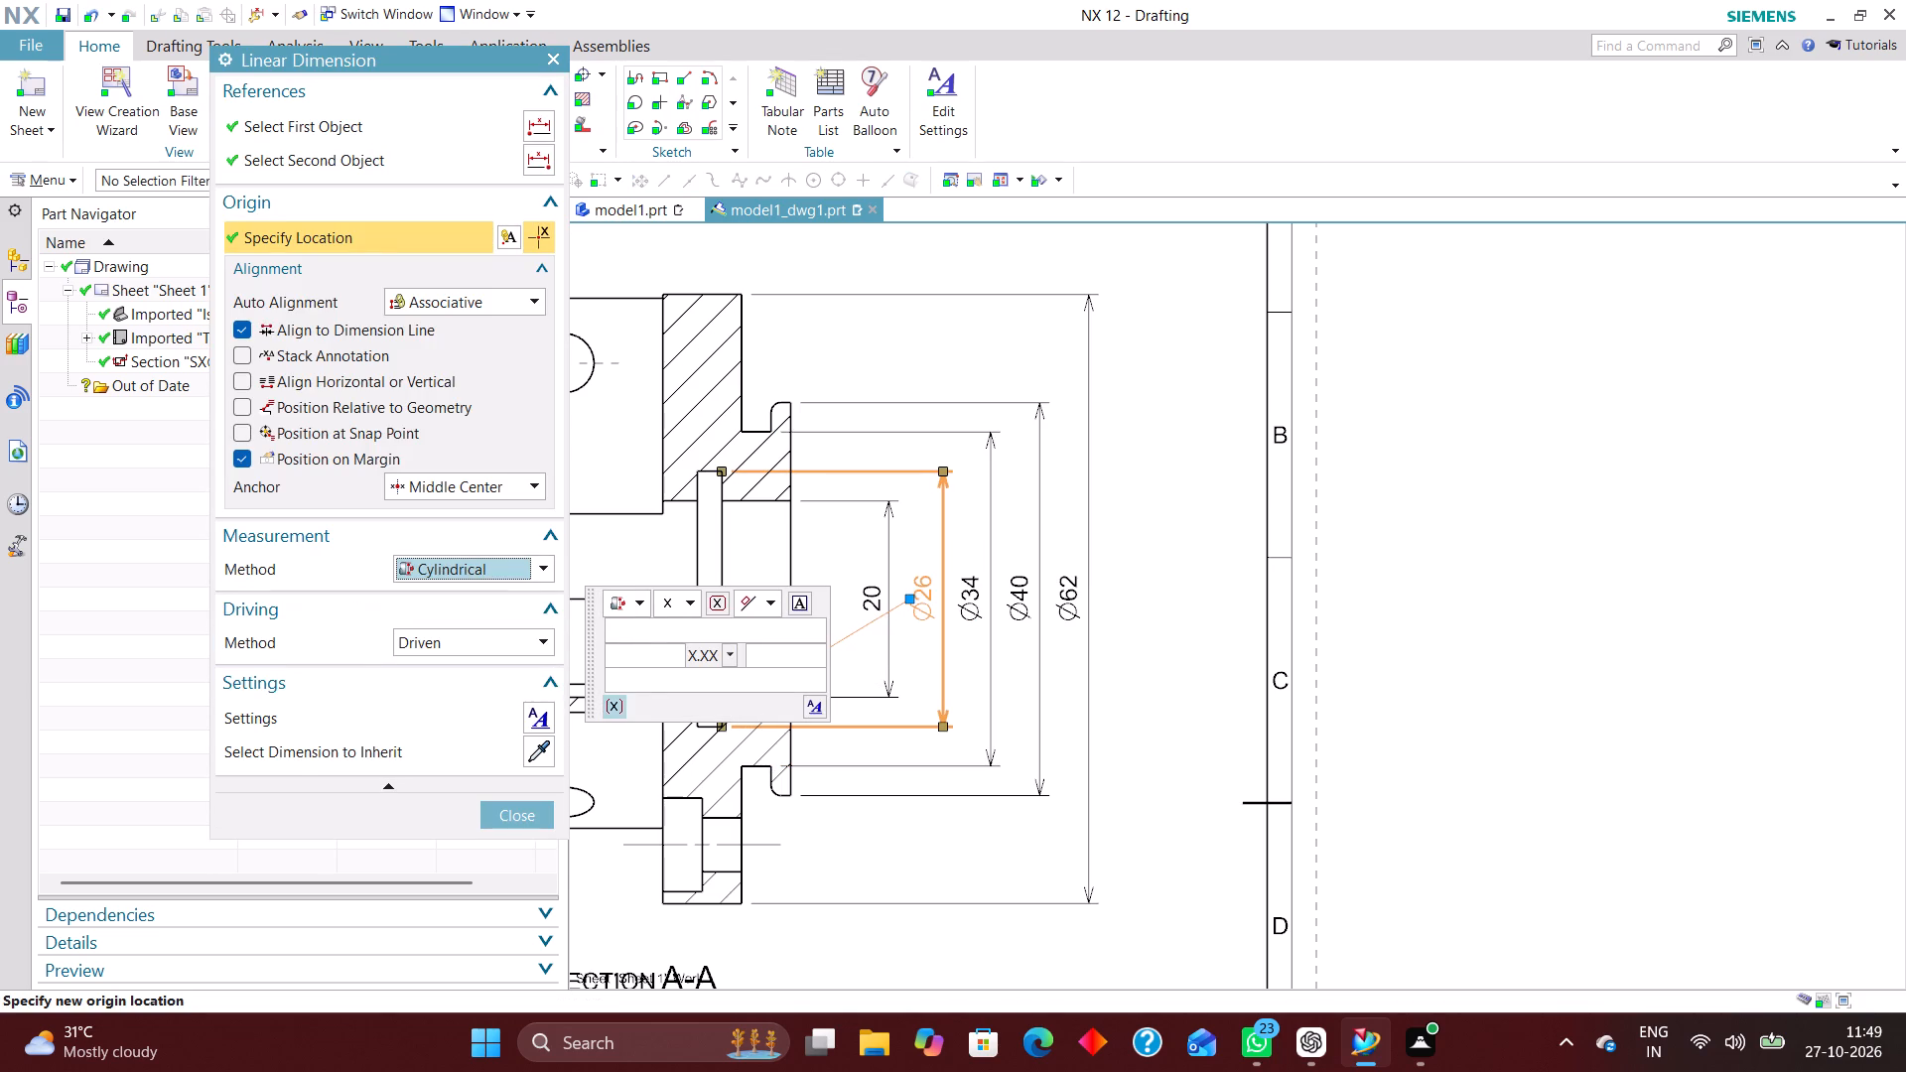
{"action": "left_click", "coordinate": [533, 818]}
{"action": "double_click", "coordinate": [879, 595]}
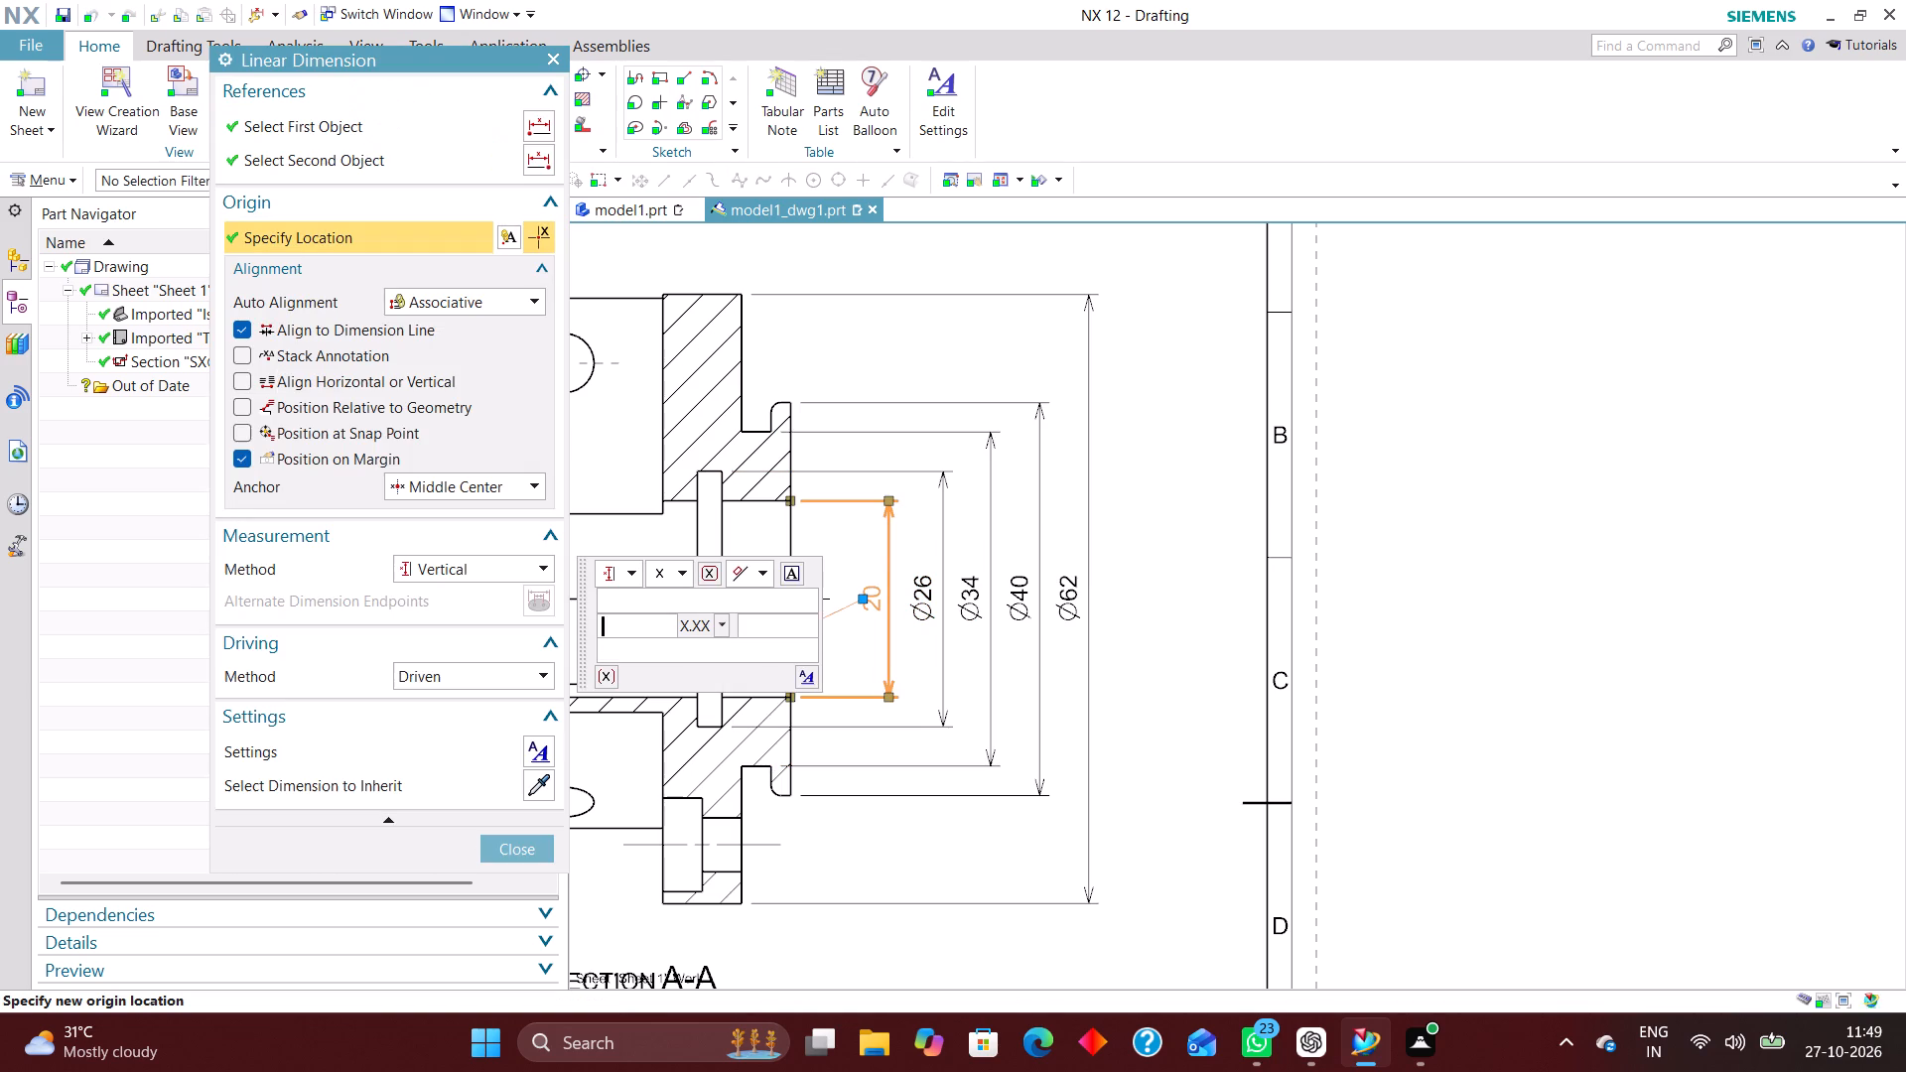
{"action": "left_click", "coordinate": [477, 572]}
{"action": "left_click", "coordinate": [466, 678]}
{"action": "left_click", "coordinate": [532, 815]}
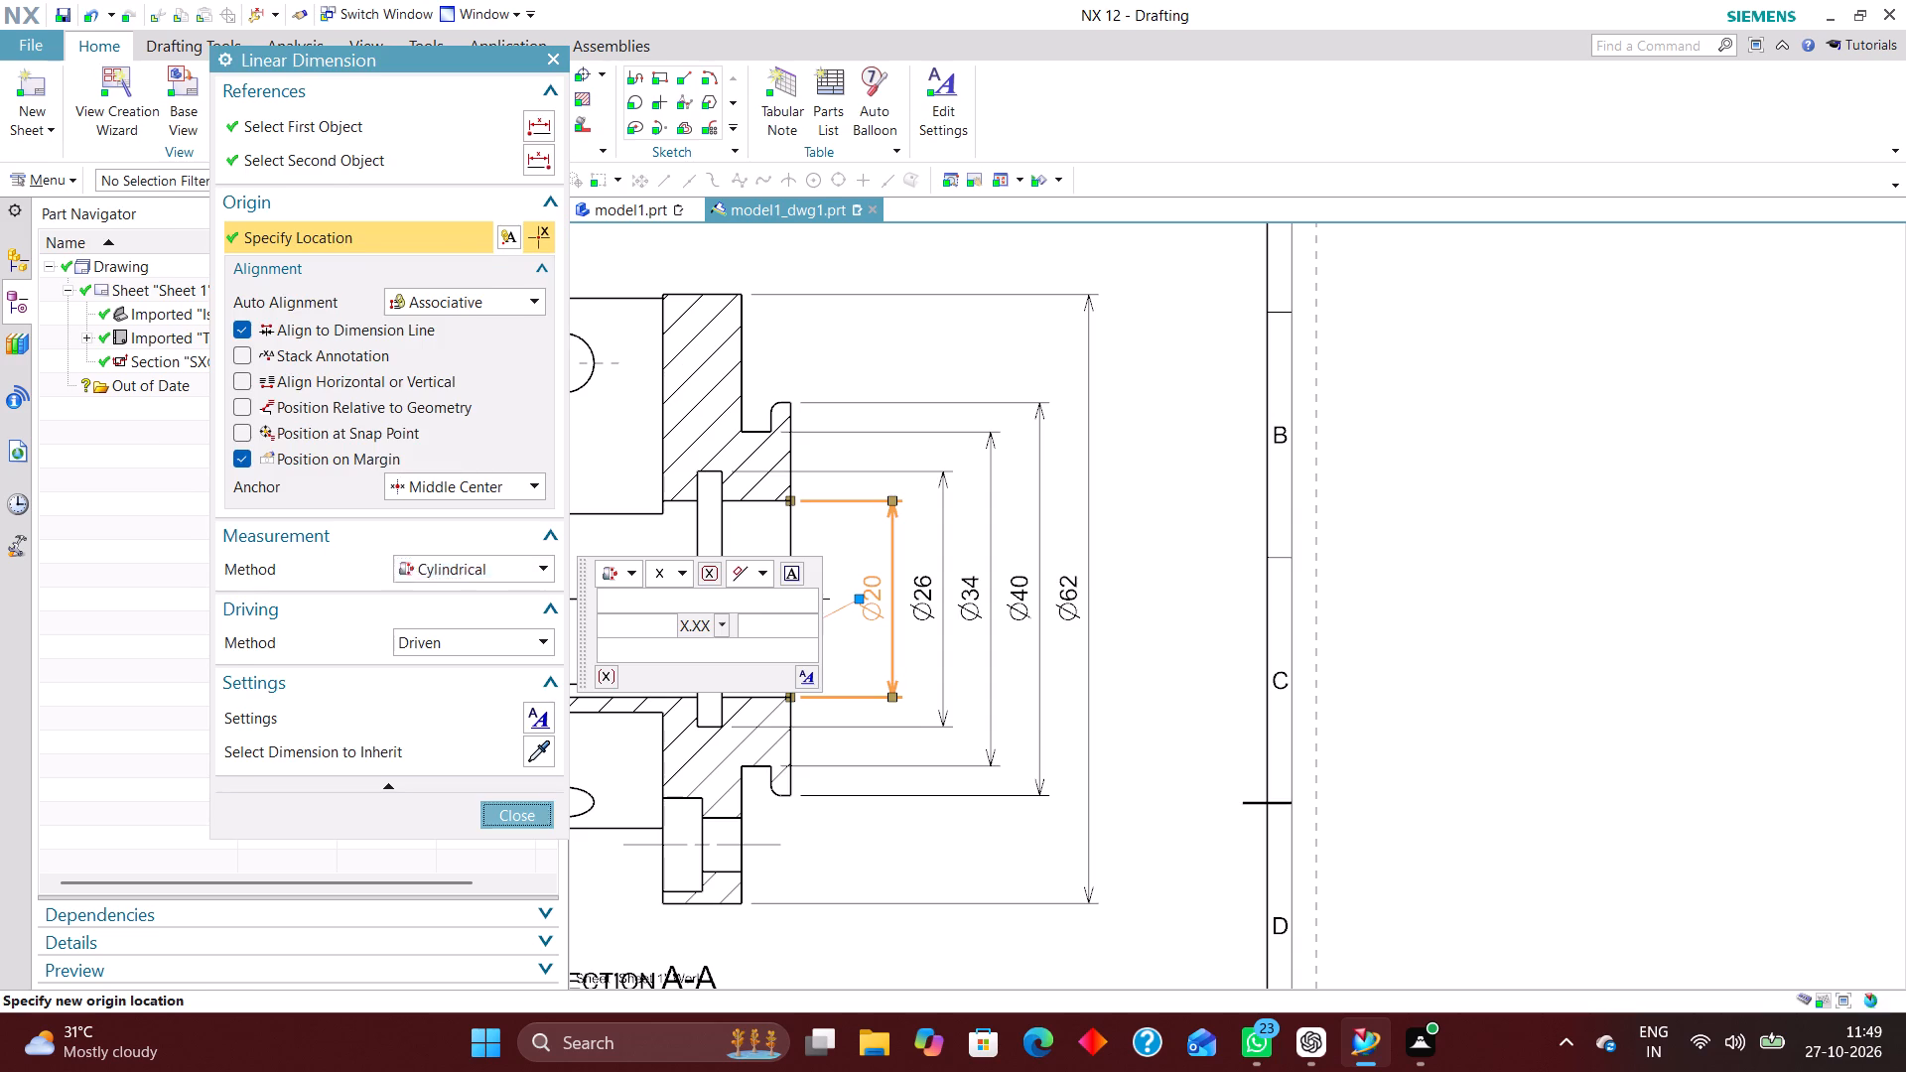
Move Section A-A and the top view slightly lower on the sheet, keeping them level and above the isometric view.
{"action": "scroll", "coordinate": [1069, 850], "scroll_direction": "down", "scroll_amount": 2}
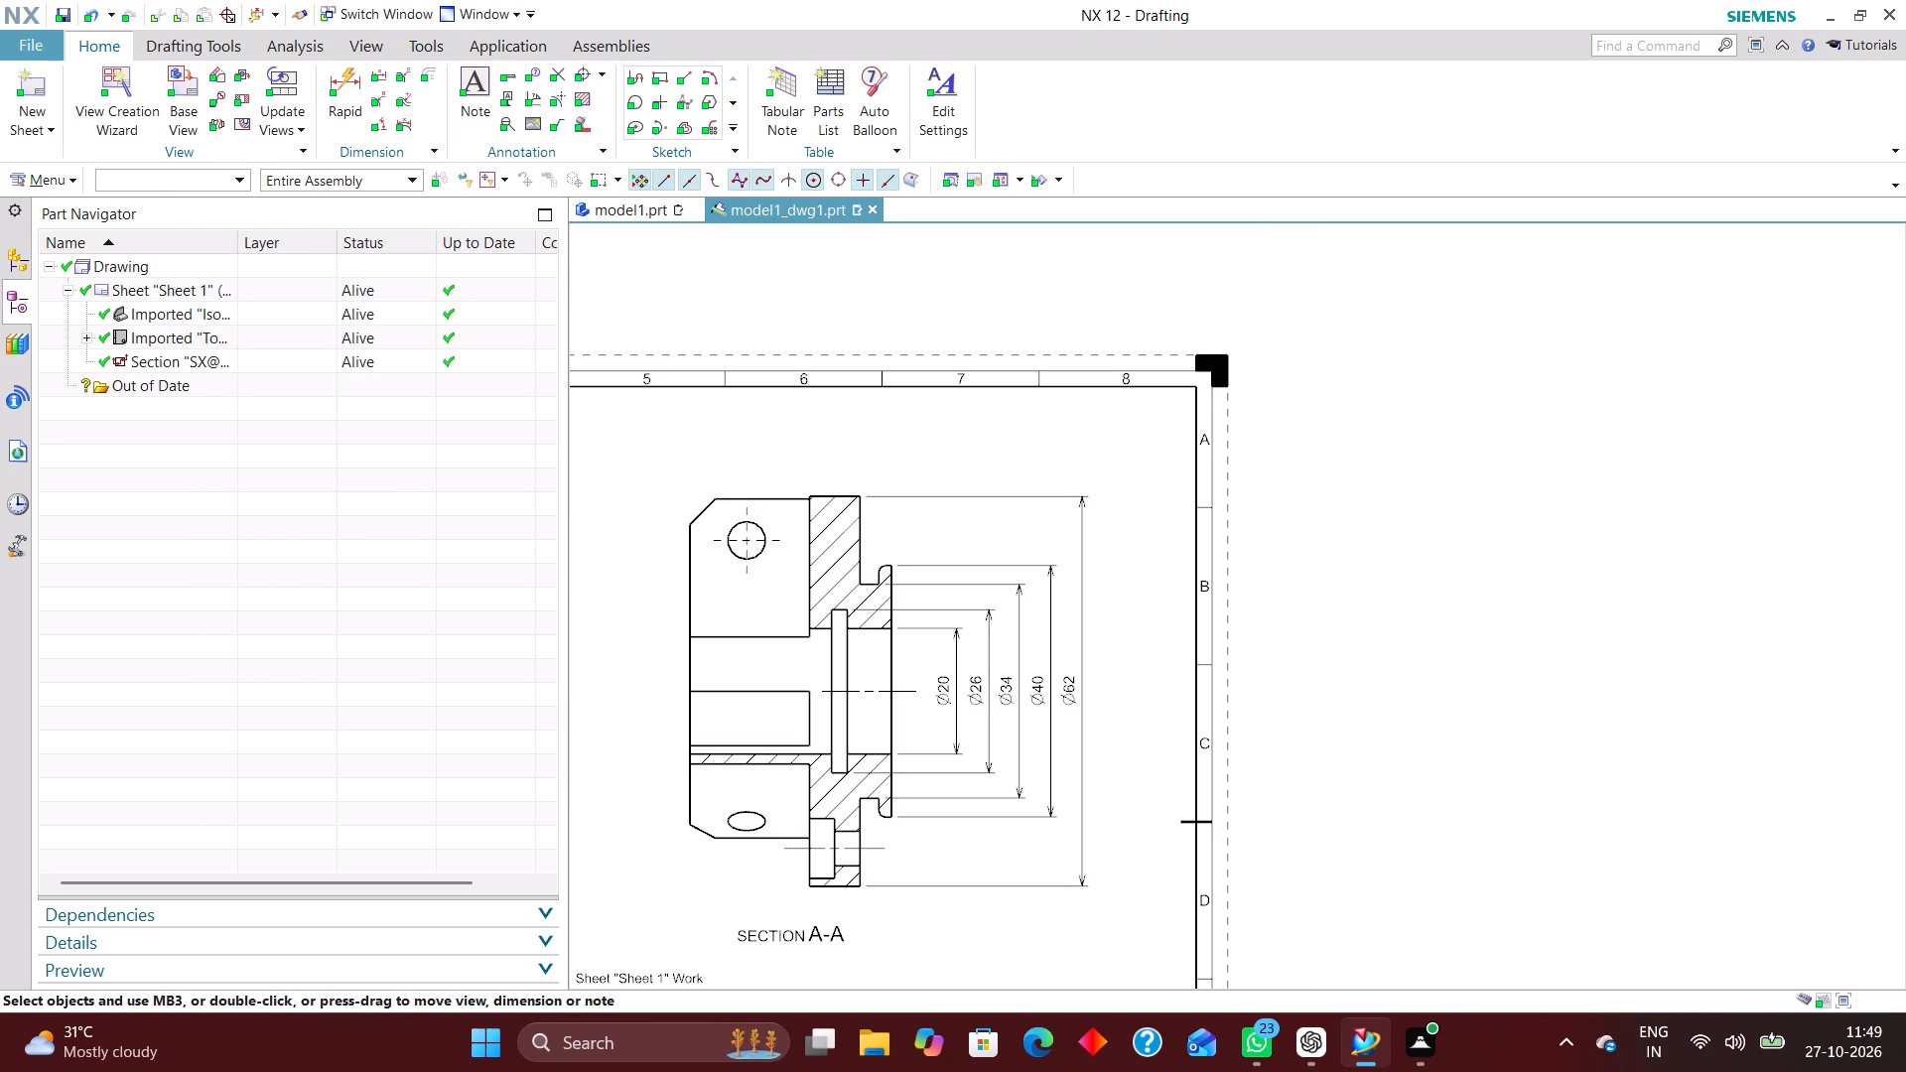
{"action": "scroll", "coordinate": [913, 576], "scroll_direction": "up", "scroll_amount": 2}
{"action": "scroll", "coordinate": [919, 643], "scroll_direction": "down", "scroll_amount": 5}
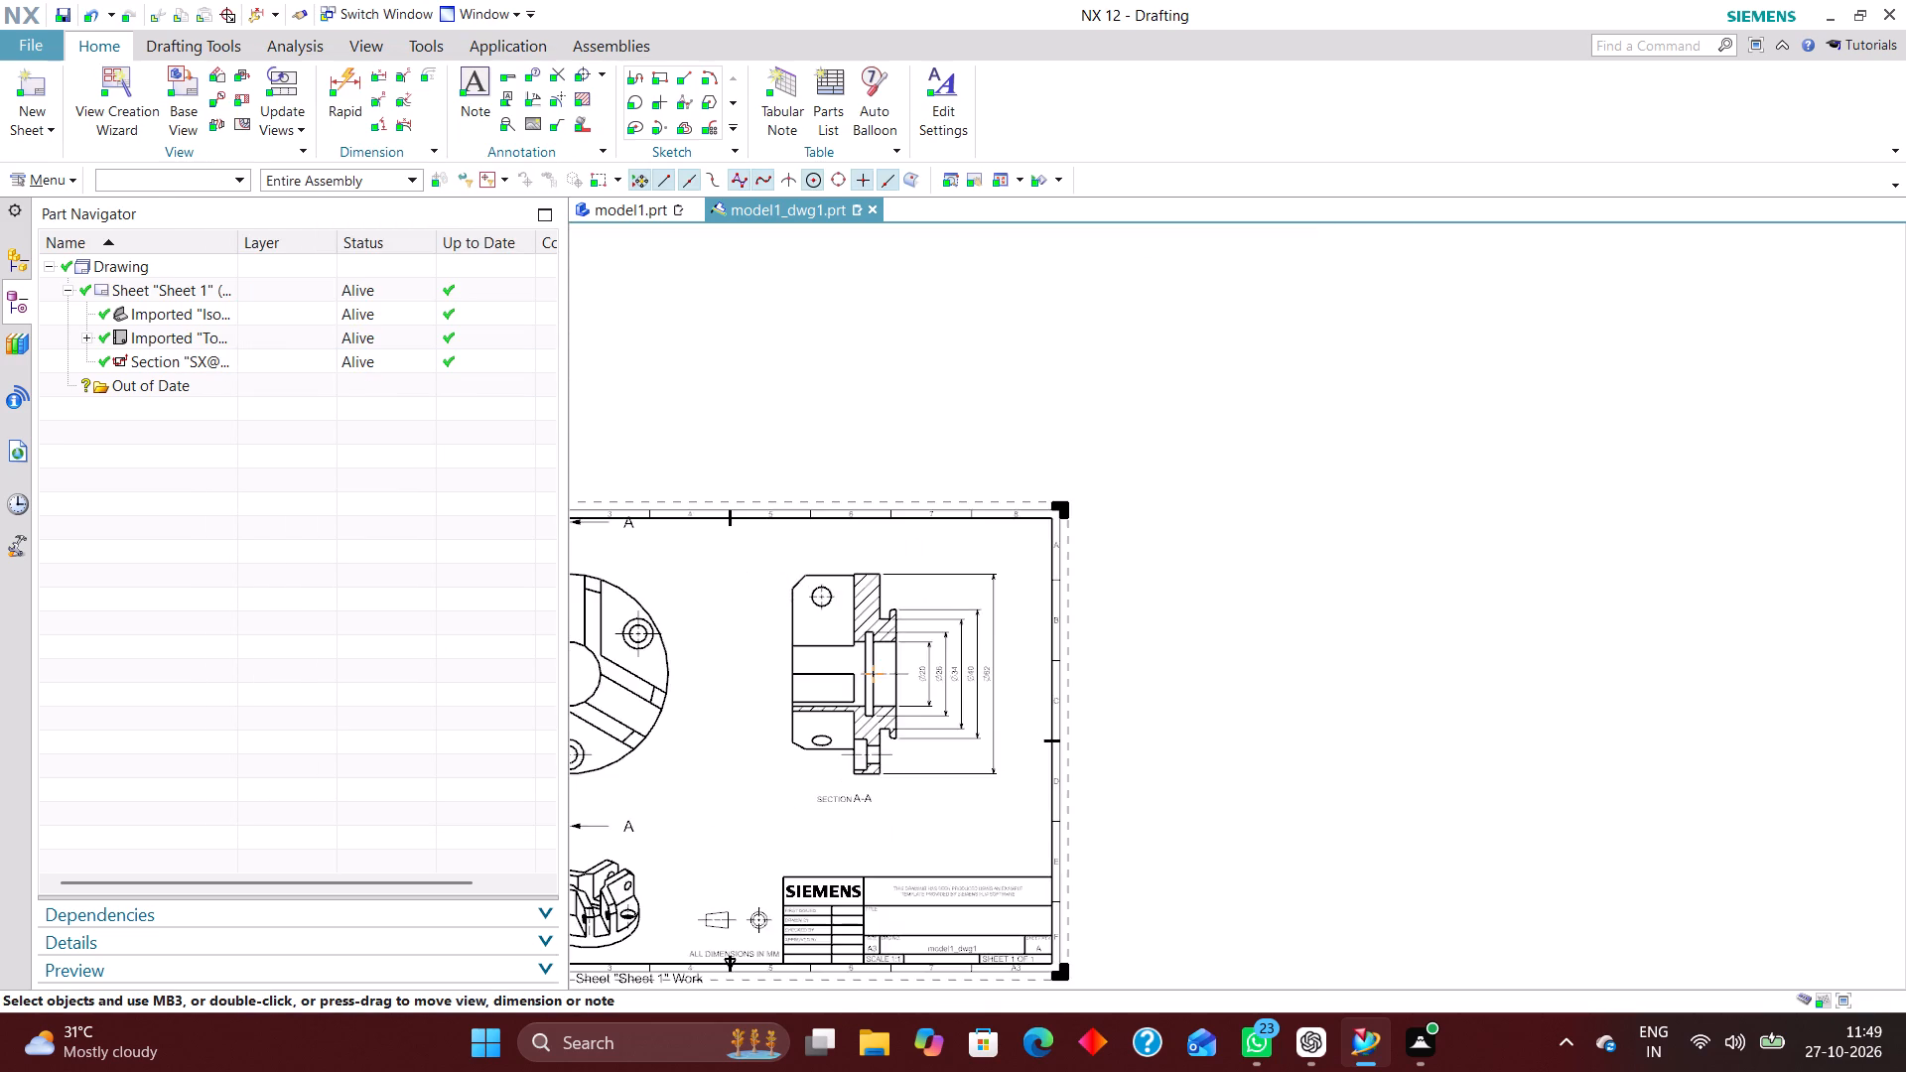
{"action": "scroll", "coordinate": [888, 760], "scroll_direction": "up", "scroll_amount": 3}
{"action": "left_click_drag", "start_coordinate": [864, 808], "coordinate": [866, 861]}
{"action": "scroll", "coordinate": [1055, 738], "scroll_direction": "down", "scroll_amount": 4}
{"action": "scroll", "coordinate": [800, 743], "scroll_direction": "up", "scroll_amount": 2}
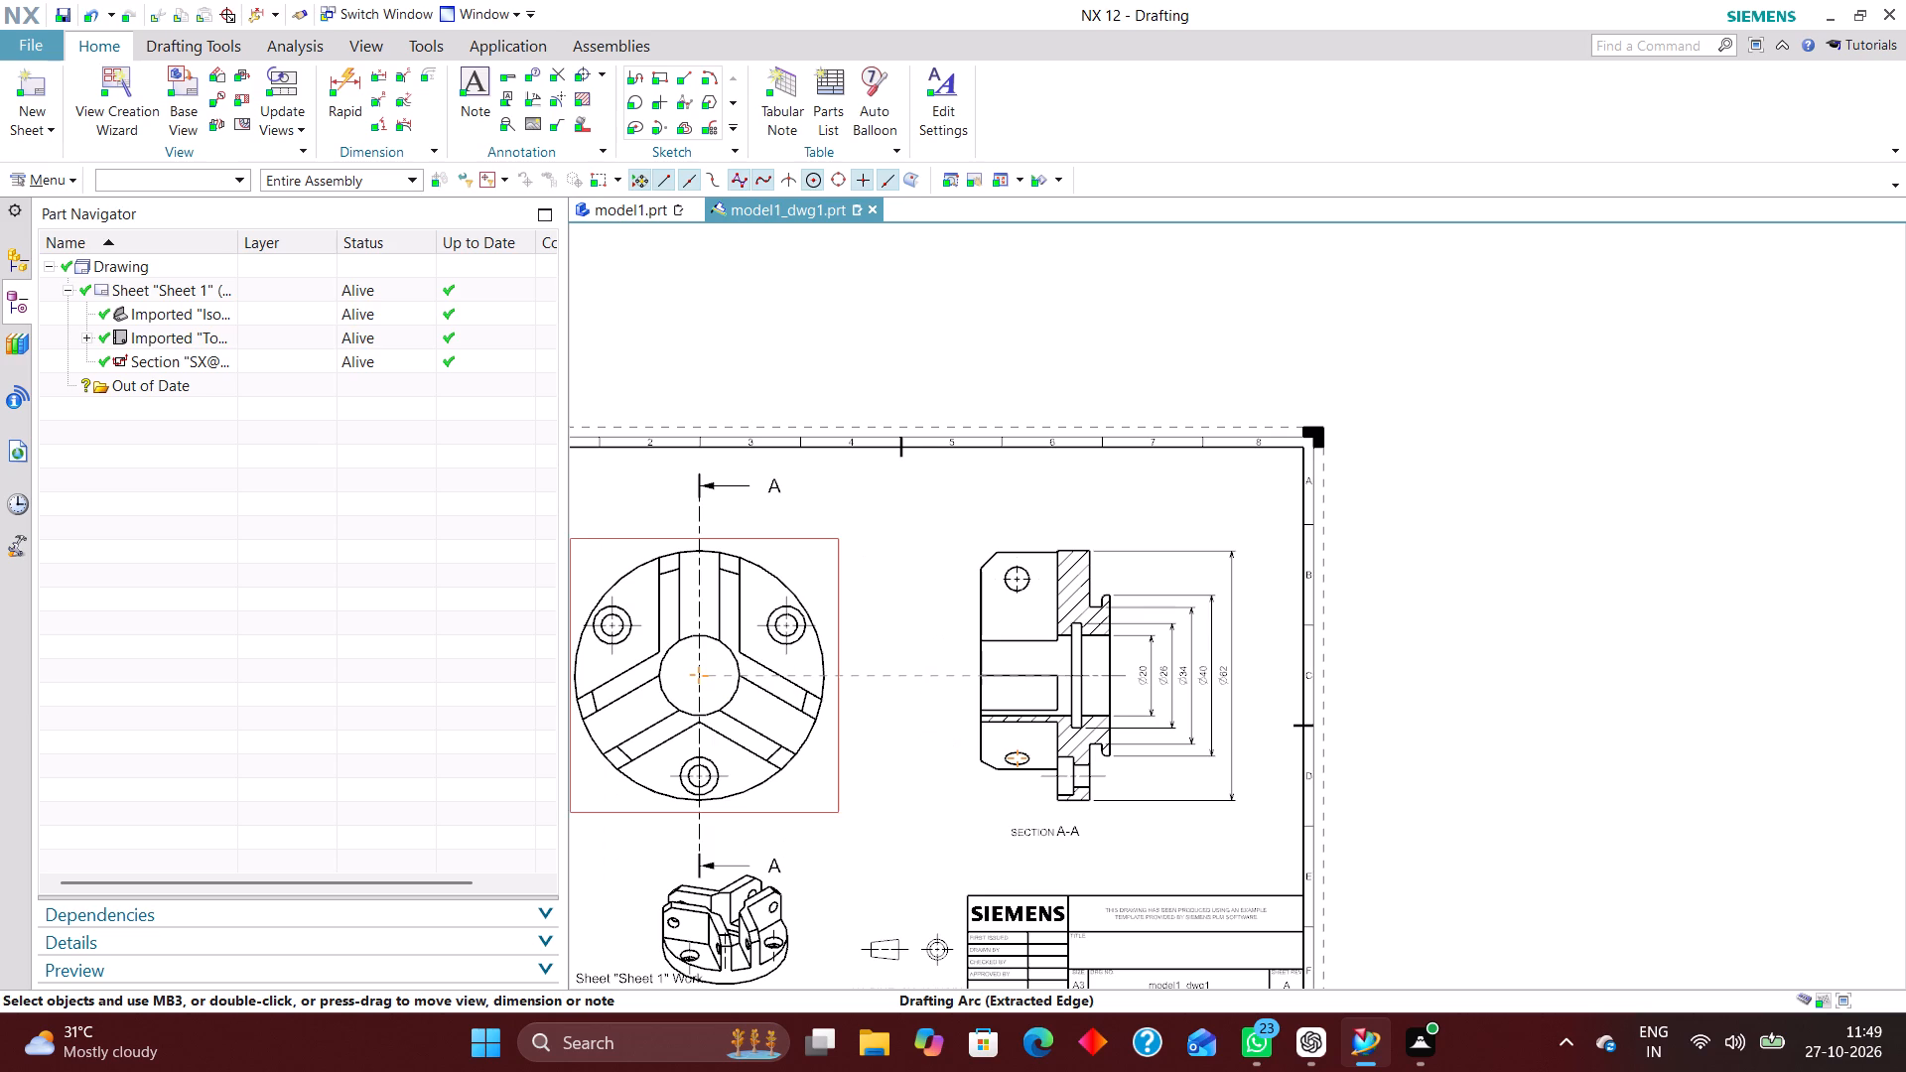
{"action": "left_click_drag", "start_coordinate": [744, 533], "coordinate": [747, 522]}
{"action": "scroll", "coordinate": [862, 792], "scroll_direction": "down", "scroll_amount": 3}
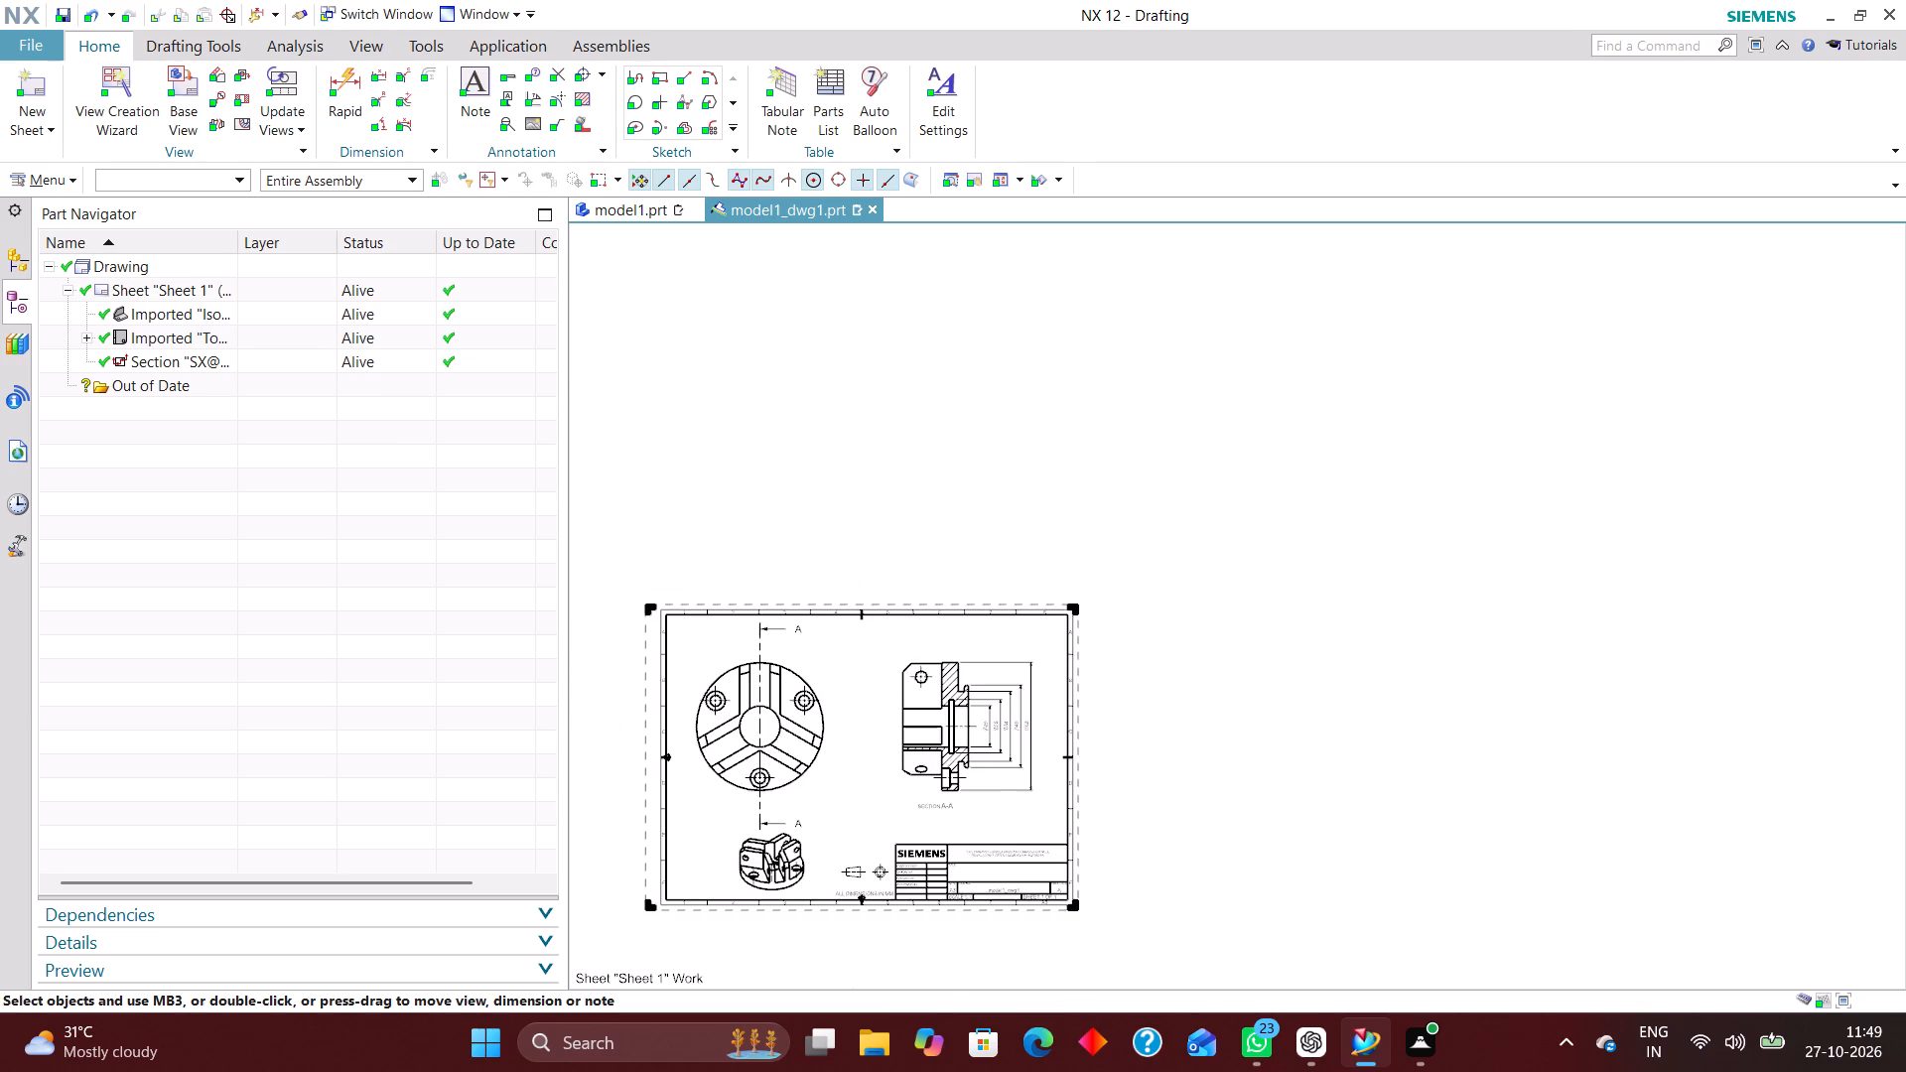
{"action": "scroll", "coordinate": [995, 787], "scroll_direction": "up", "scroll_amount": 3}
{"action": "scroll", "coordinate": [920, 894], "scroll_direction": "down", "scroll_amount": 2}
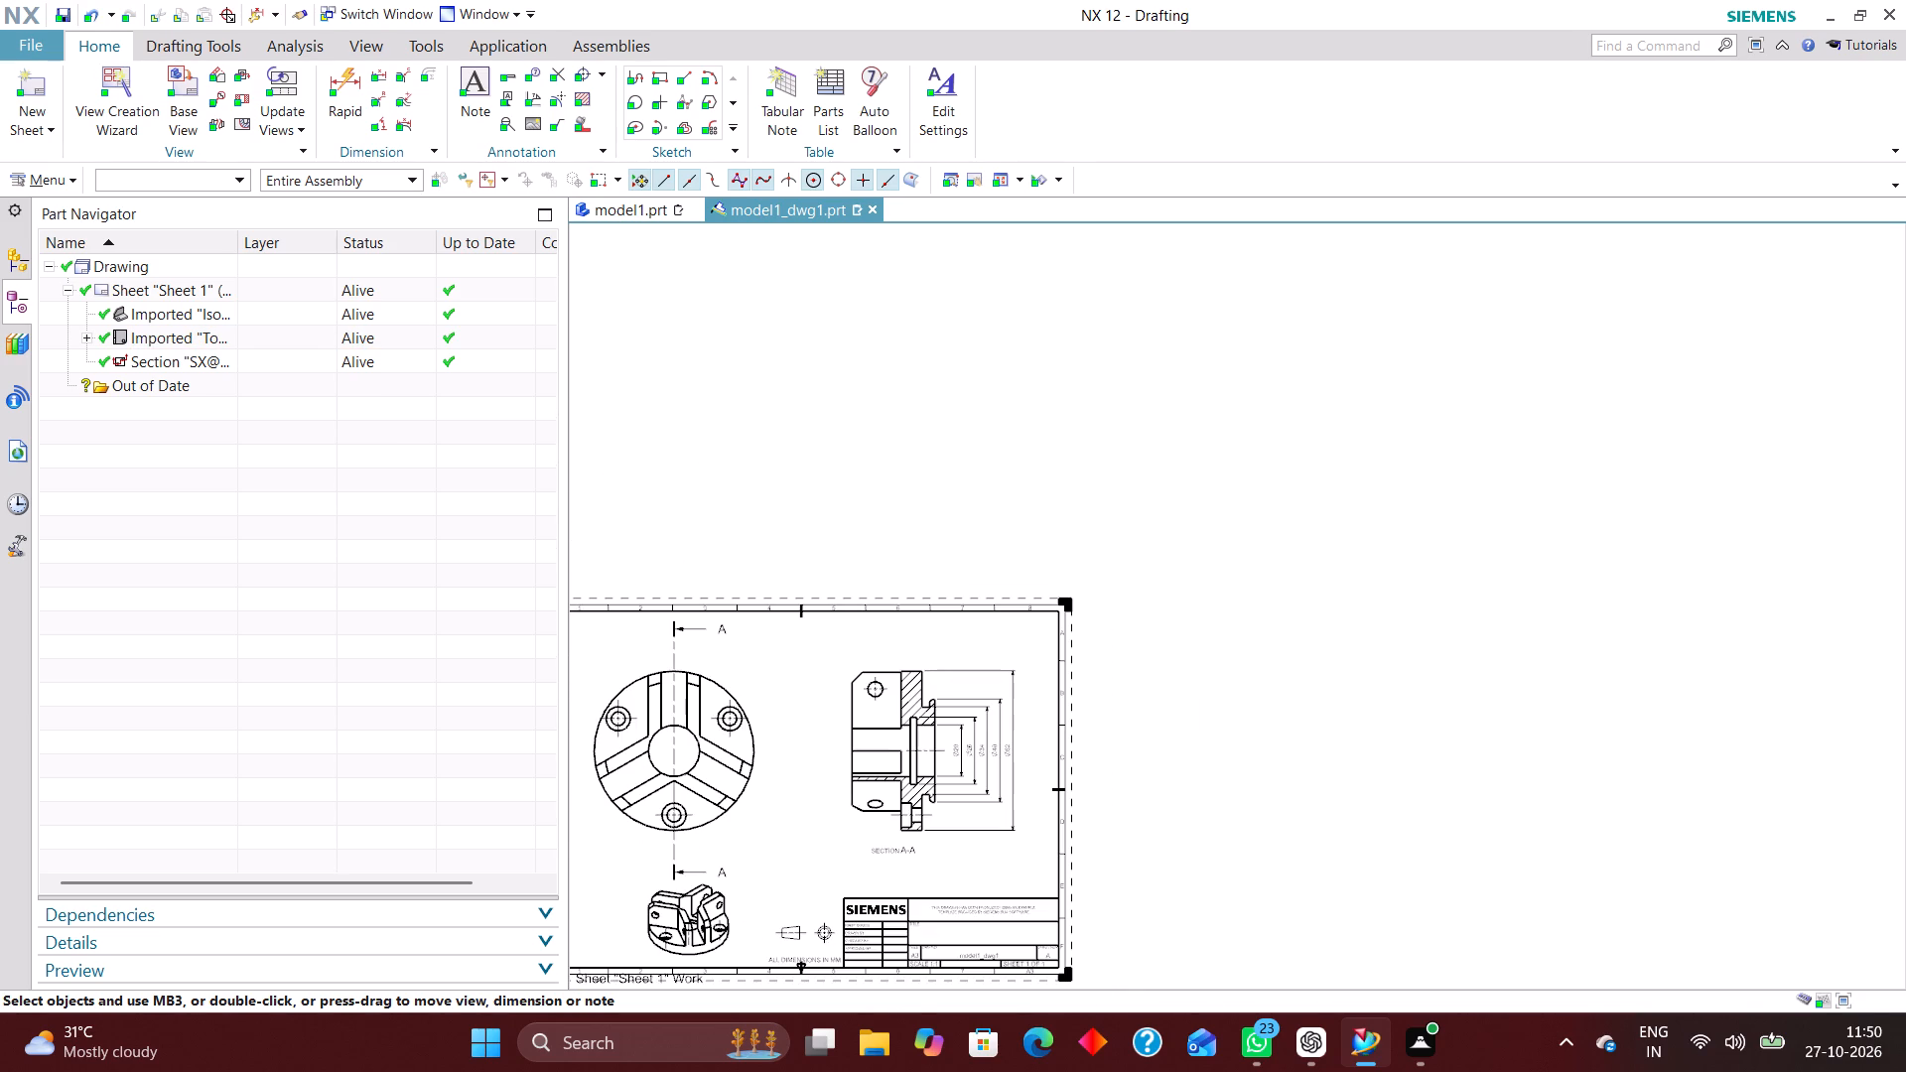
{"action": "scroll", "coordinate": [910, 663], "scroll_direction": "up", "scroll_amount": 3}
Add a Rapid Dimension for the width of the rounded lip at the hub end of Section A-A, placed just above the lip.
{"action": "left_click", "coordinate": [343, 81]}
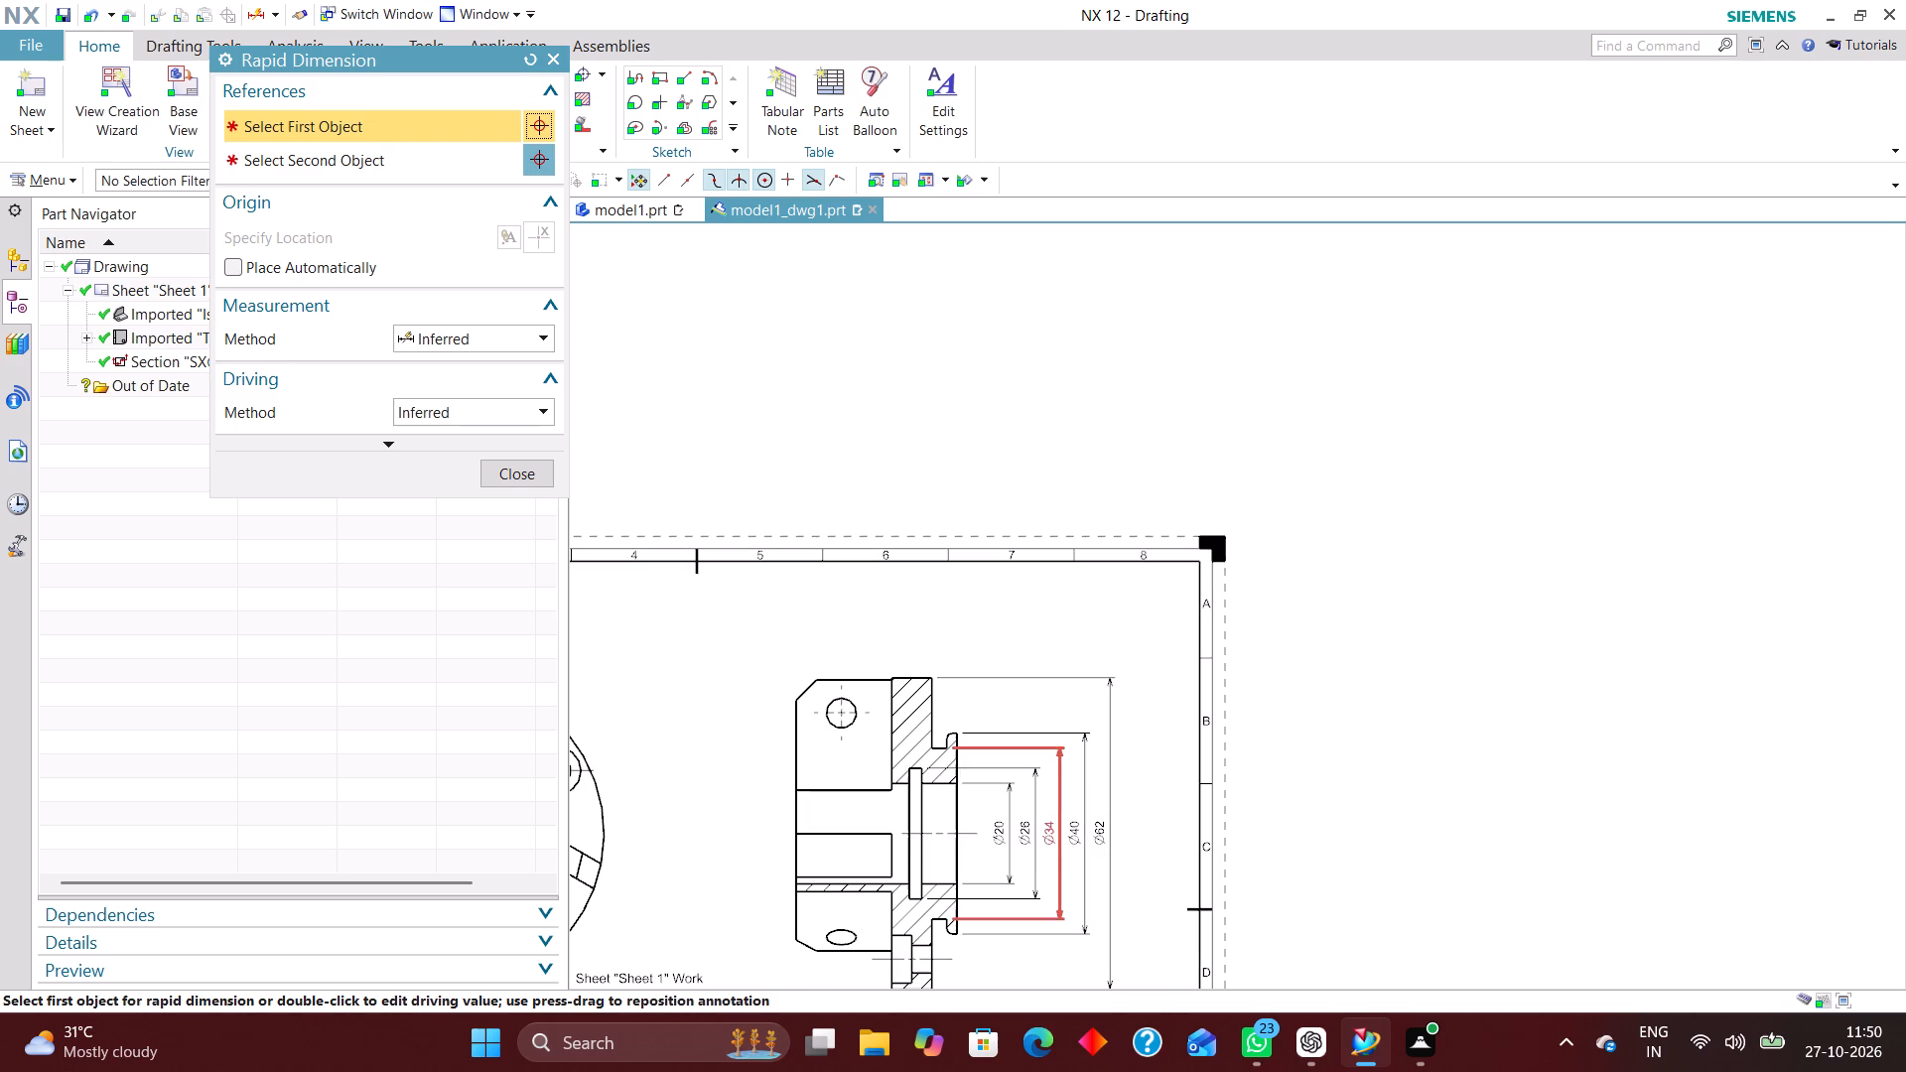
{"action": "scroll", "coordinate": [959, 749], "scroll_direction": "up", "scroll_amount": 5}
{"action": "scroll", "coordinate": [864, 624], "scroll_direction": "down", "scroll_amount": 3}
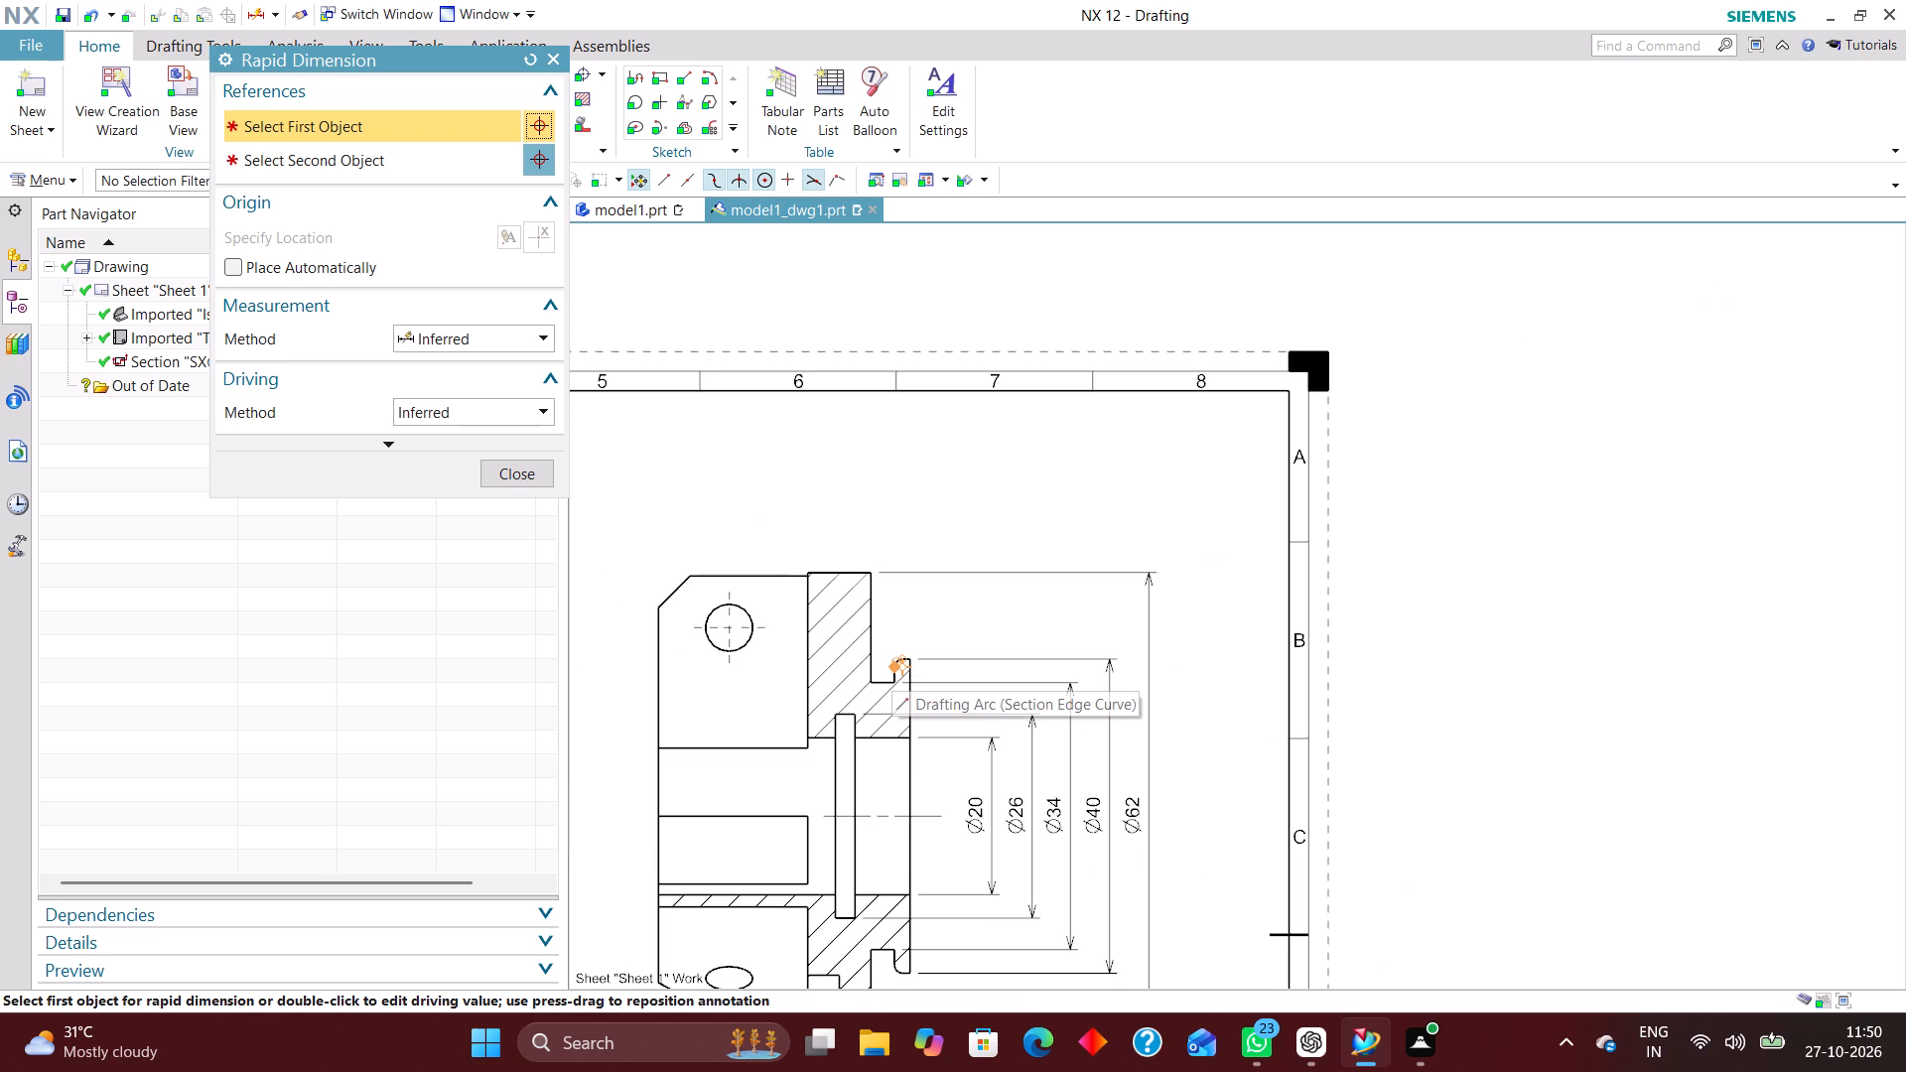
{"action": "scroll", "coordinate": [913, 688], "scroll_direction": "up", "scroll_amount": 2}
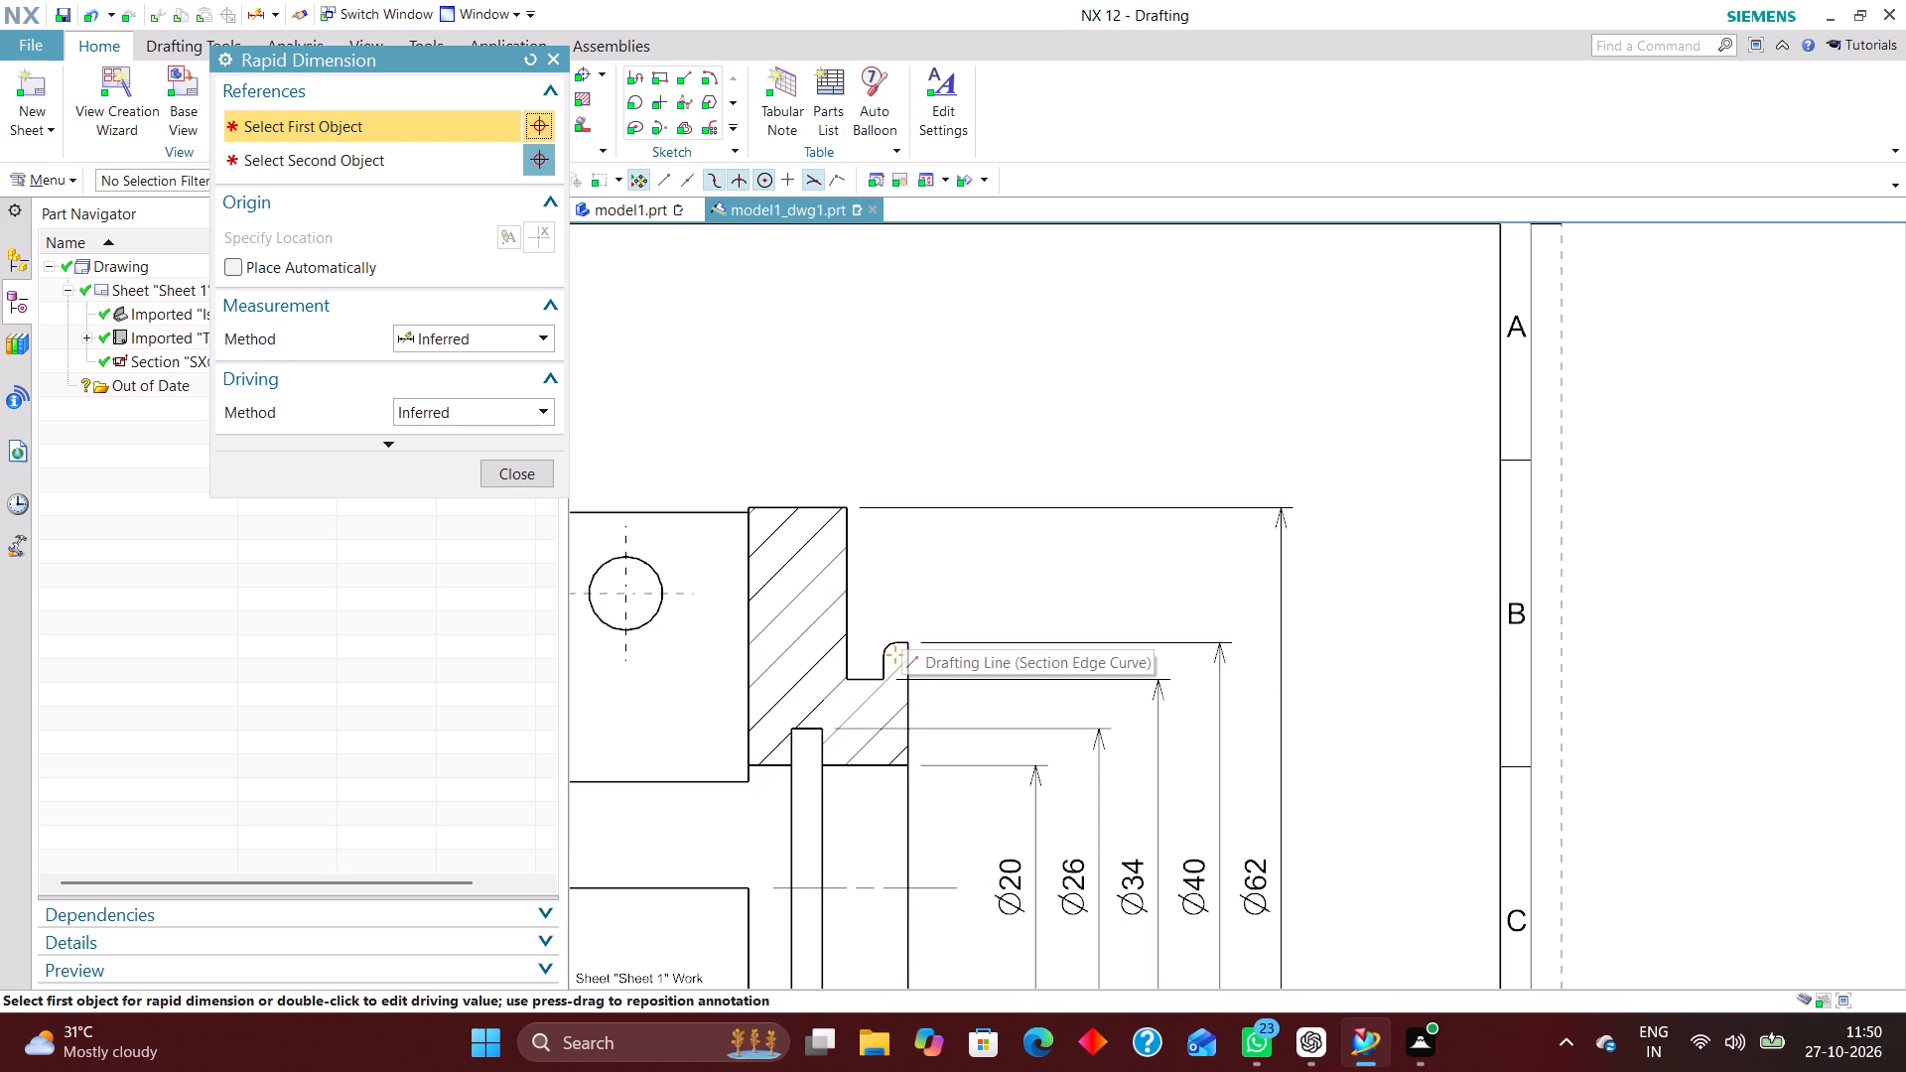
{"action": "scroll", "coordinate": [956, 626], "scroll_direction": "down", "scroll_amount": 3}
{"action": "scroll", "coordinate": [938, 592], "scroll_direction": "up", "scroll_amount": 7}
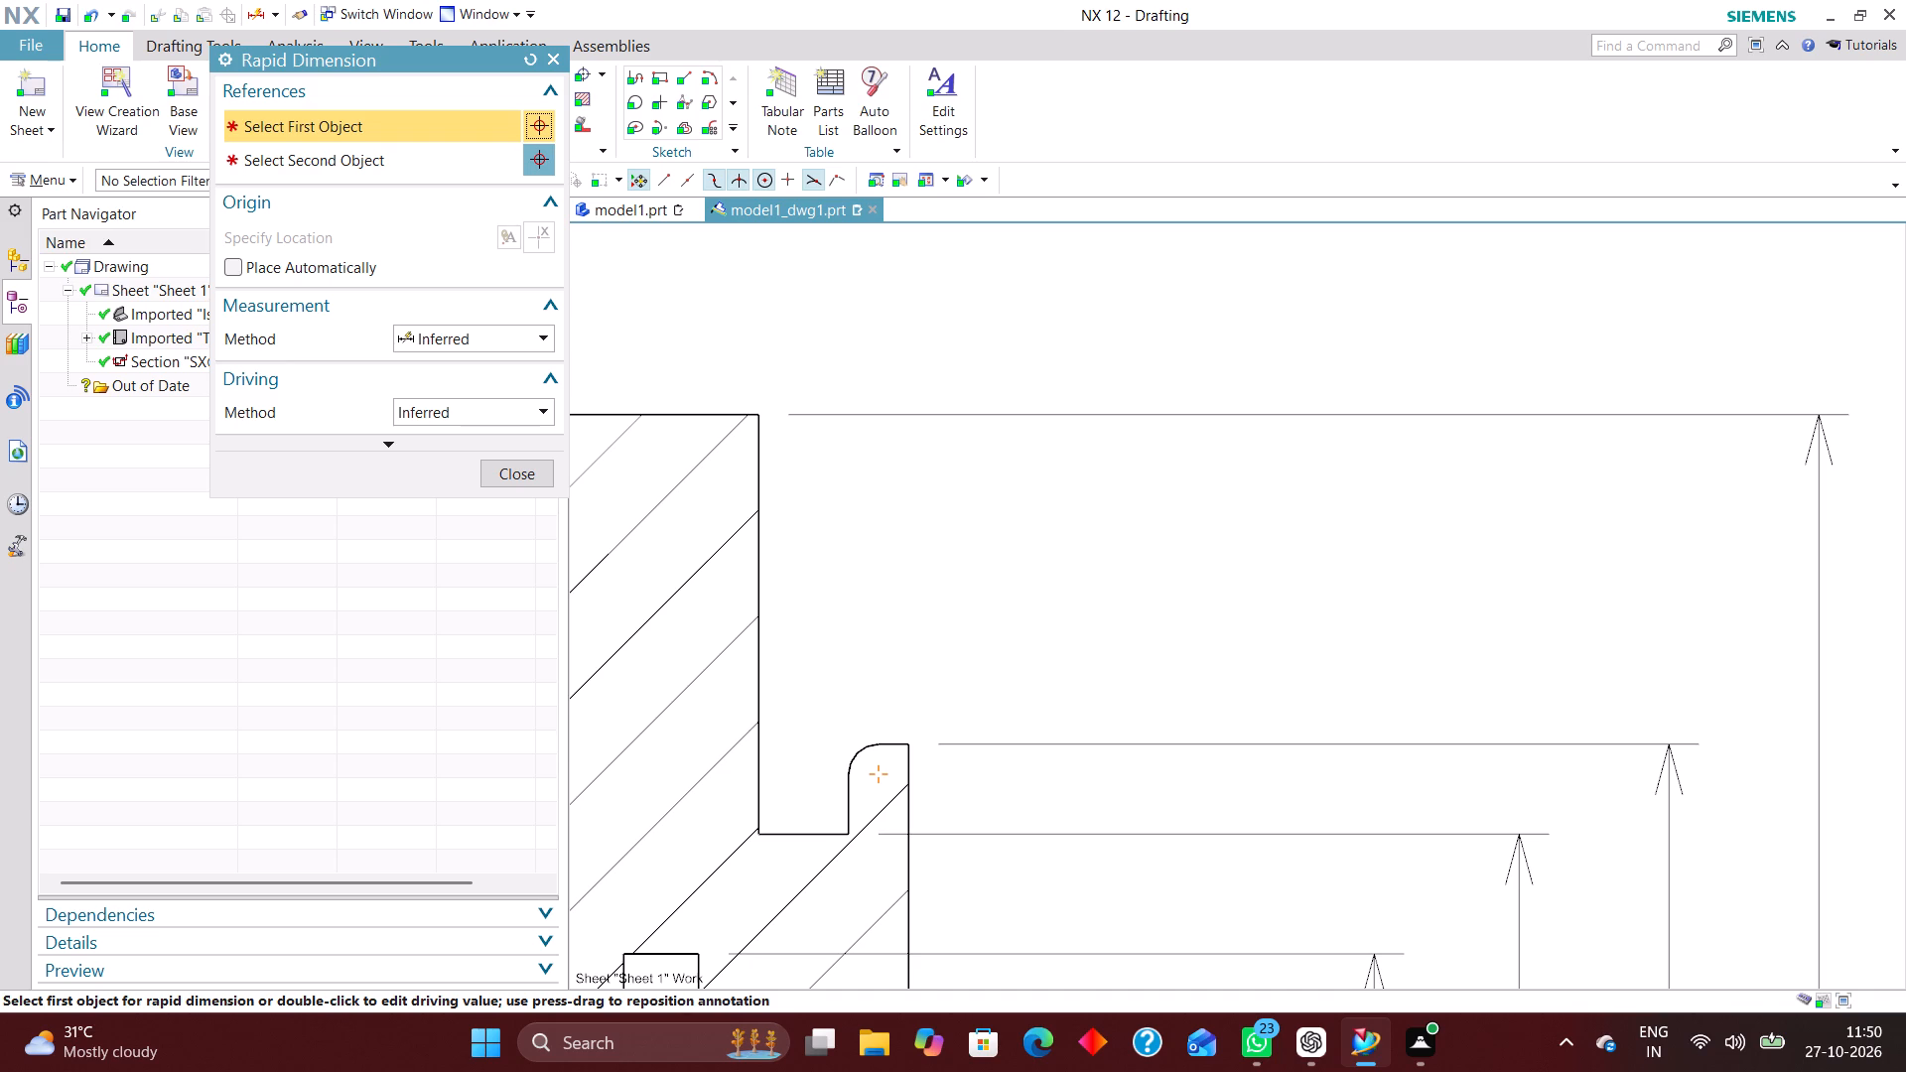
{"action": "scroll", "coordinate": [936, 634], "scroll_direction": "down", "scroll_amount": 9}
{"action": "scroll", "coordinate": [933, 653], "scroll_direction": "up", "scroll_amount": 4}
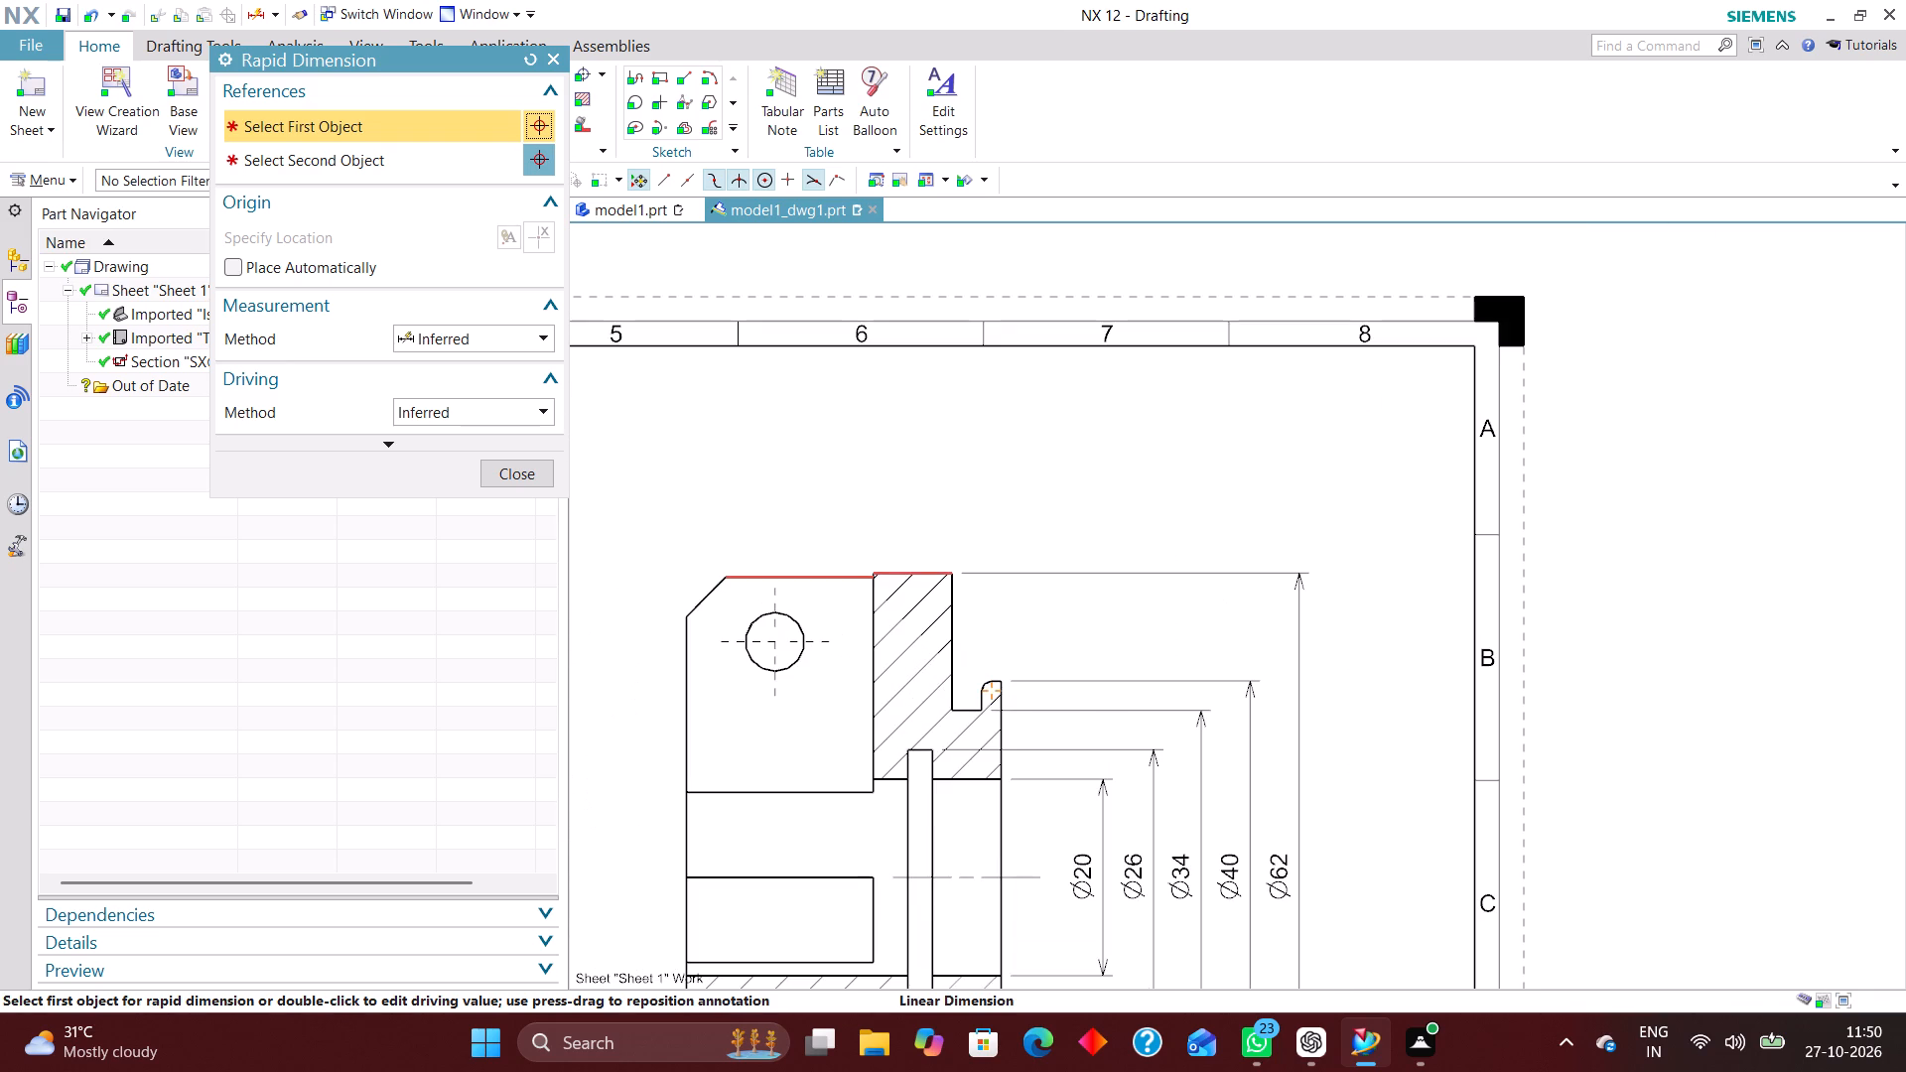
{"action": "scroll", "coordinate": [1057, 656], "scroll_direction": "down", "scroll_amount": 3}
{"action": "scroll", "coordinate": [1001, 702], "scroll_direction": "up", "scroll_amount": 4}
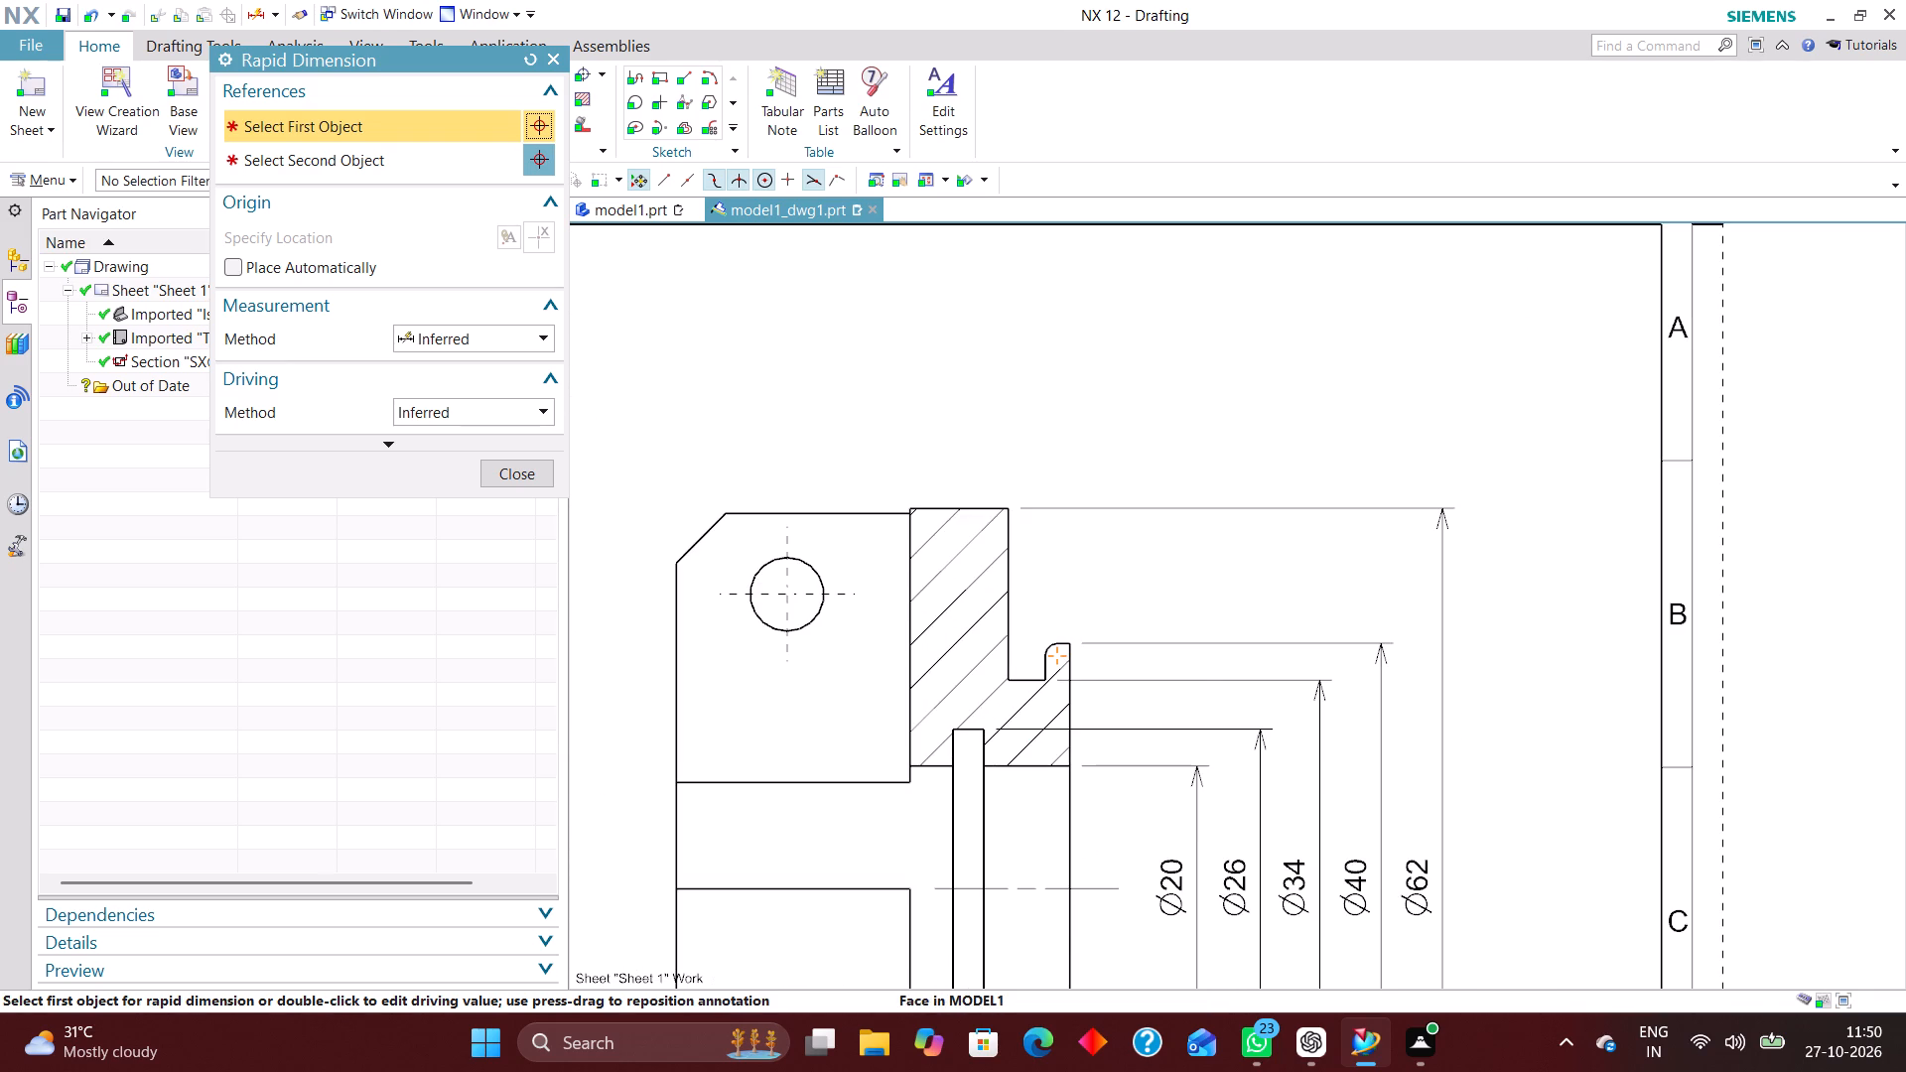
{"action": "scroll", "coordinate": [1042, 628], "scroll_direction": "down", "scroll_amount": 3}
{"action": "scroll", "coordinate": [1060, 652], "scroll_direction": "up", "scroll_amount": 9}
{"action": "left_click", "coordinate": [1037, 594]}
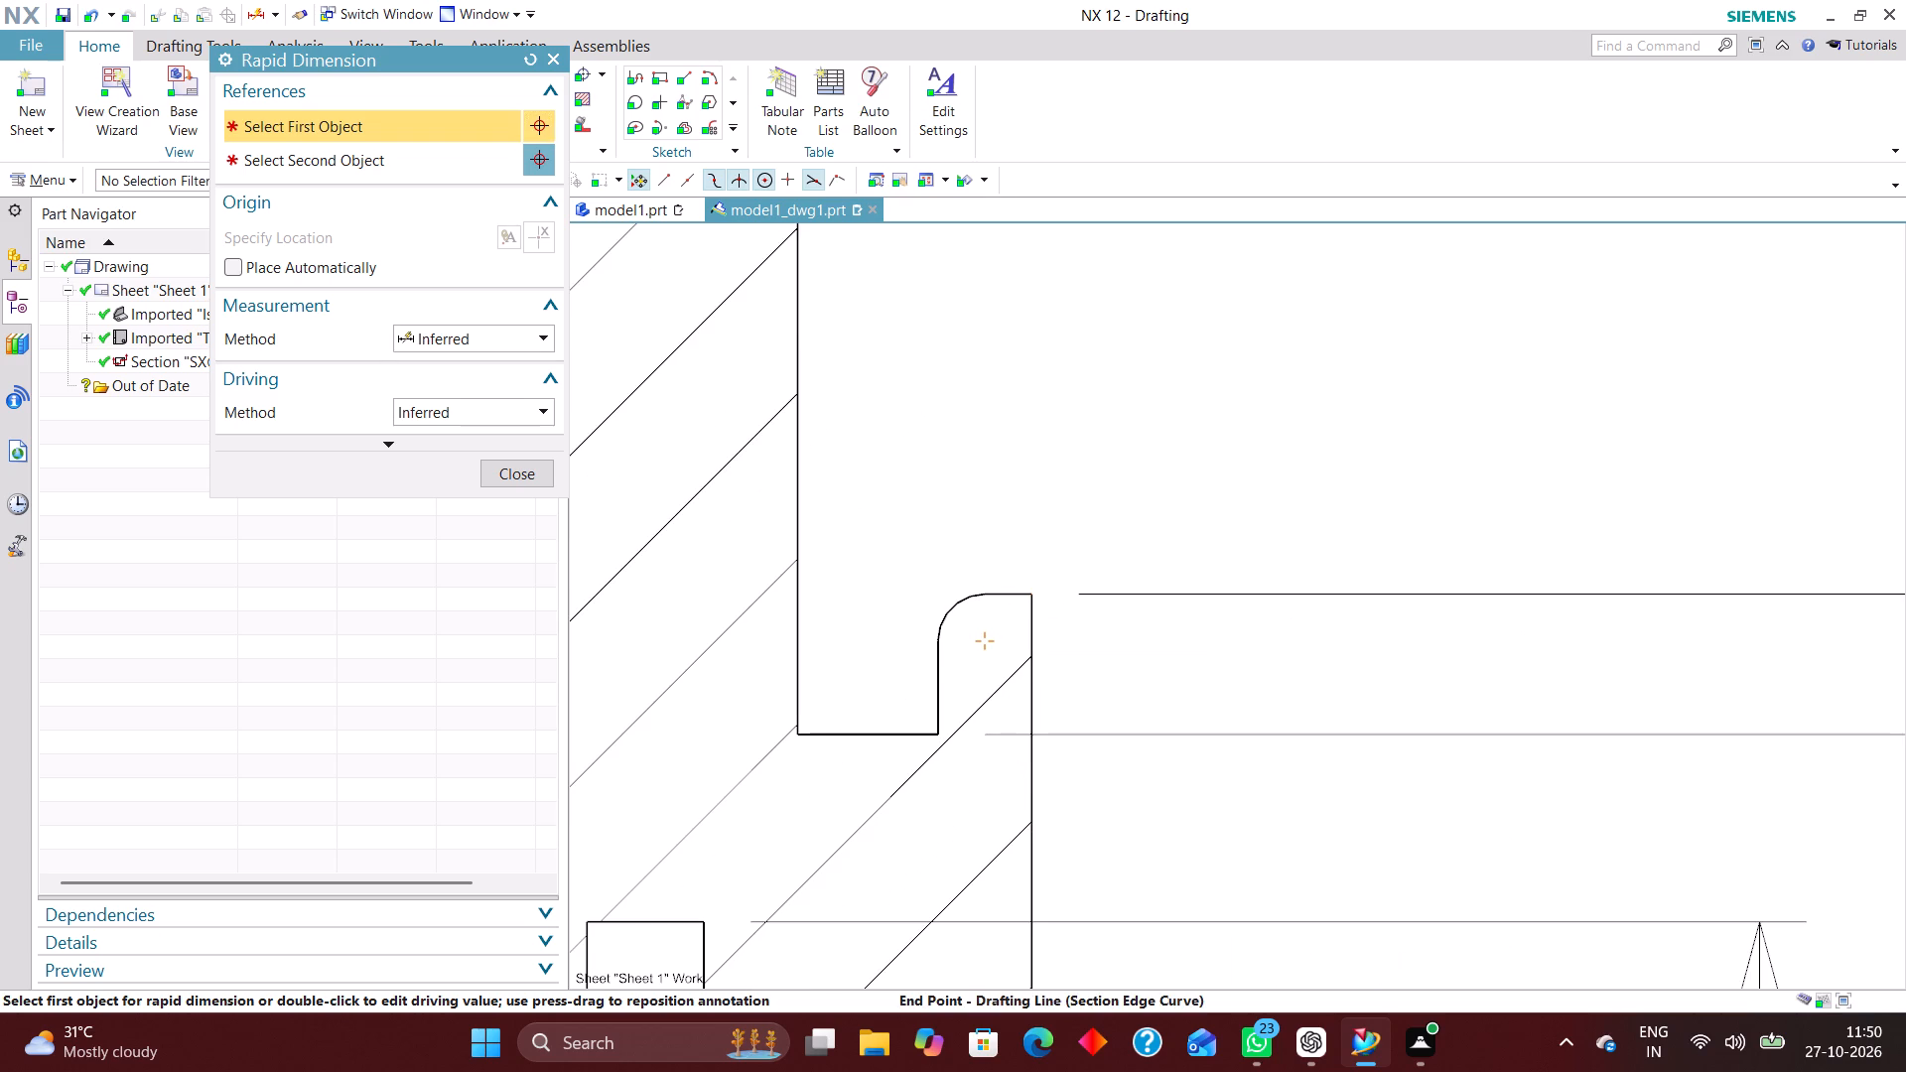
{"action": "scroll", "coordinate": [937, 644], "scroll_direction": "up", "scroll_amount": 6}
{"action": "left_click", "coordinate": [935, 633]}
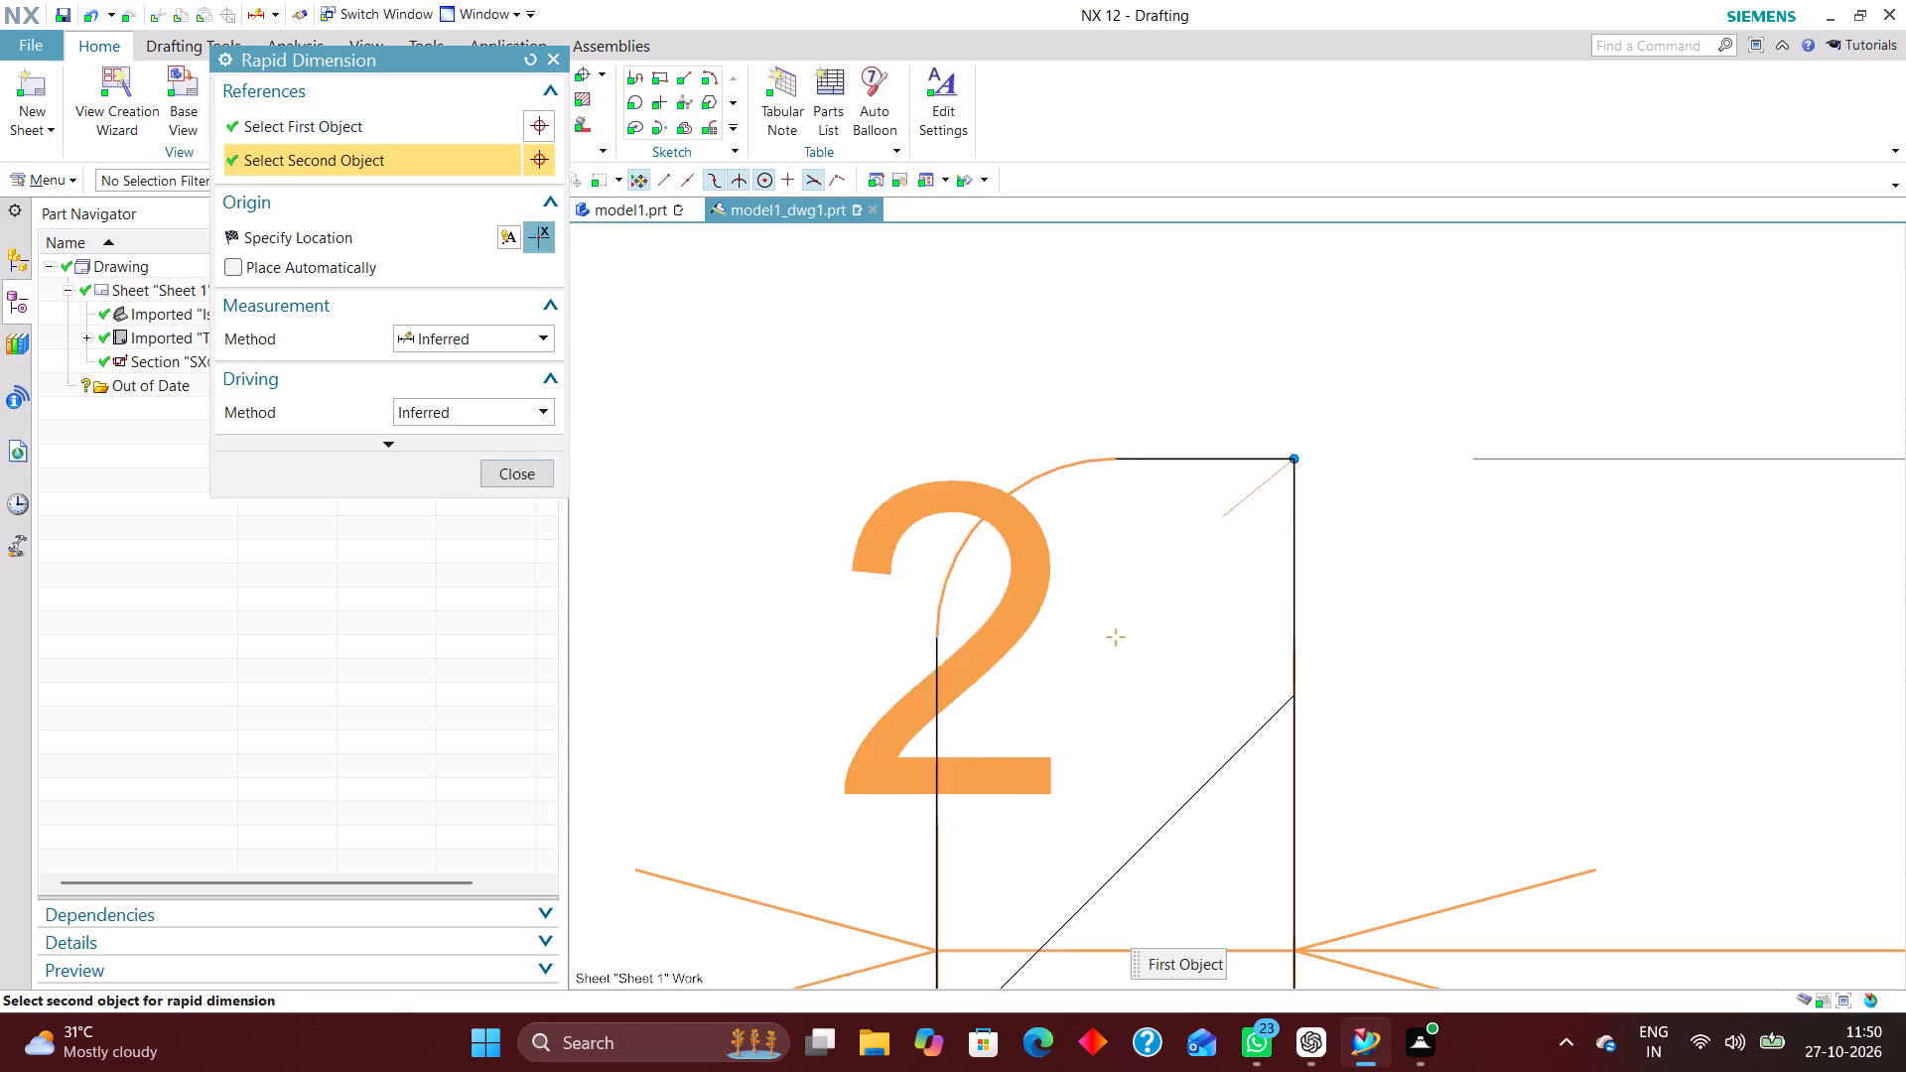
{"action": "scroll", "coordinate": [896, 645], "scroll_direction": "down", "scroll_amount": 7}
{"action": "scroll", "coordinate": [949, 450], "scroll_direction": "down", "scroll_amount": 6}
{"action": "scroll", "coordinate": [950, 646], "scroll_direction": "down", "scroll_amount": 4}
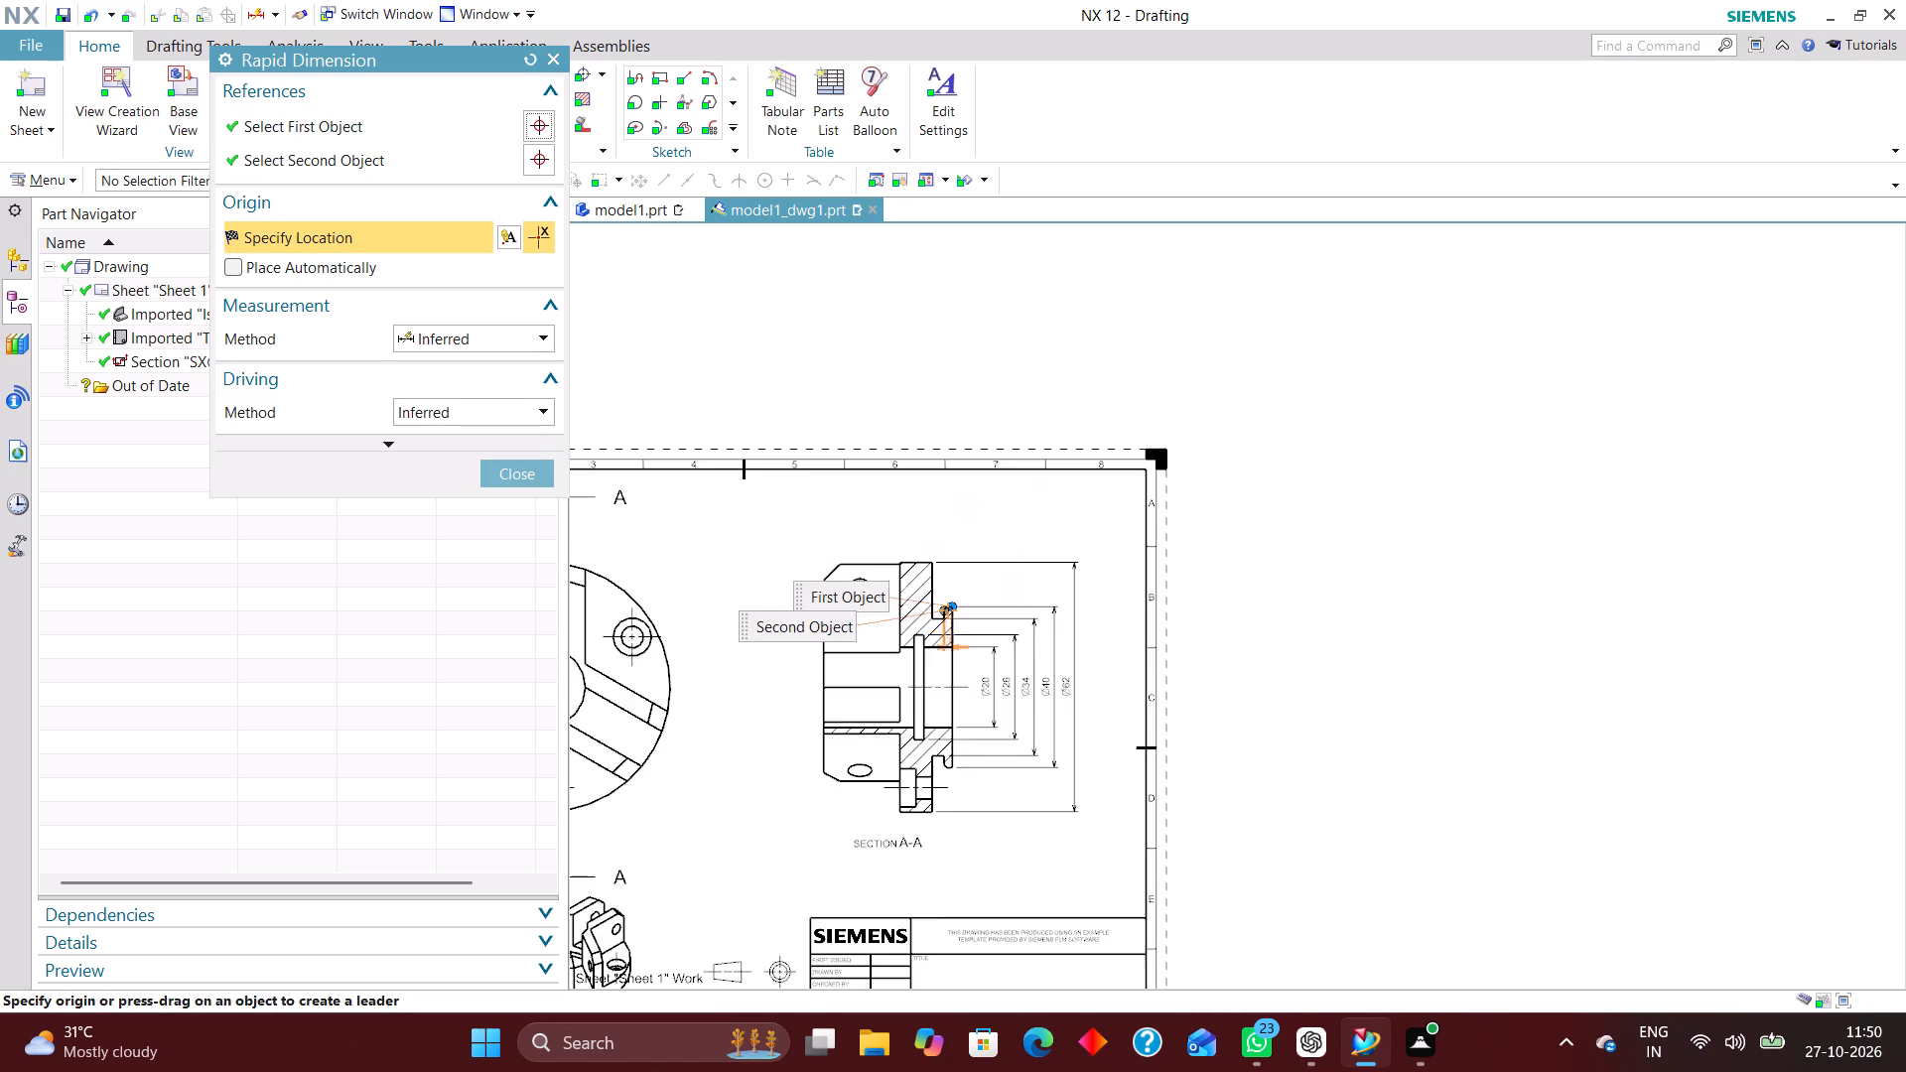
{"action": "scroll", "coordinate": [952, 581], "scroll_direction": "up", "scroll_amount": 6}
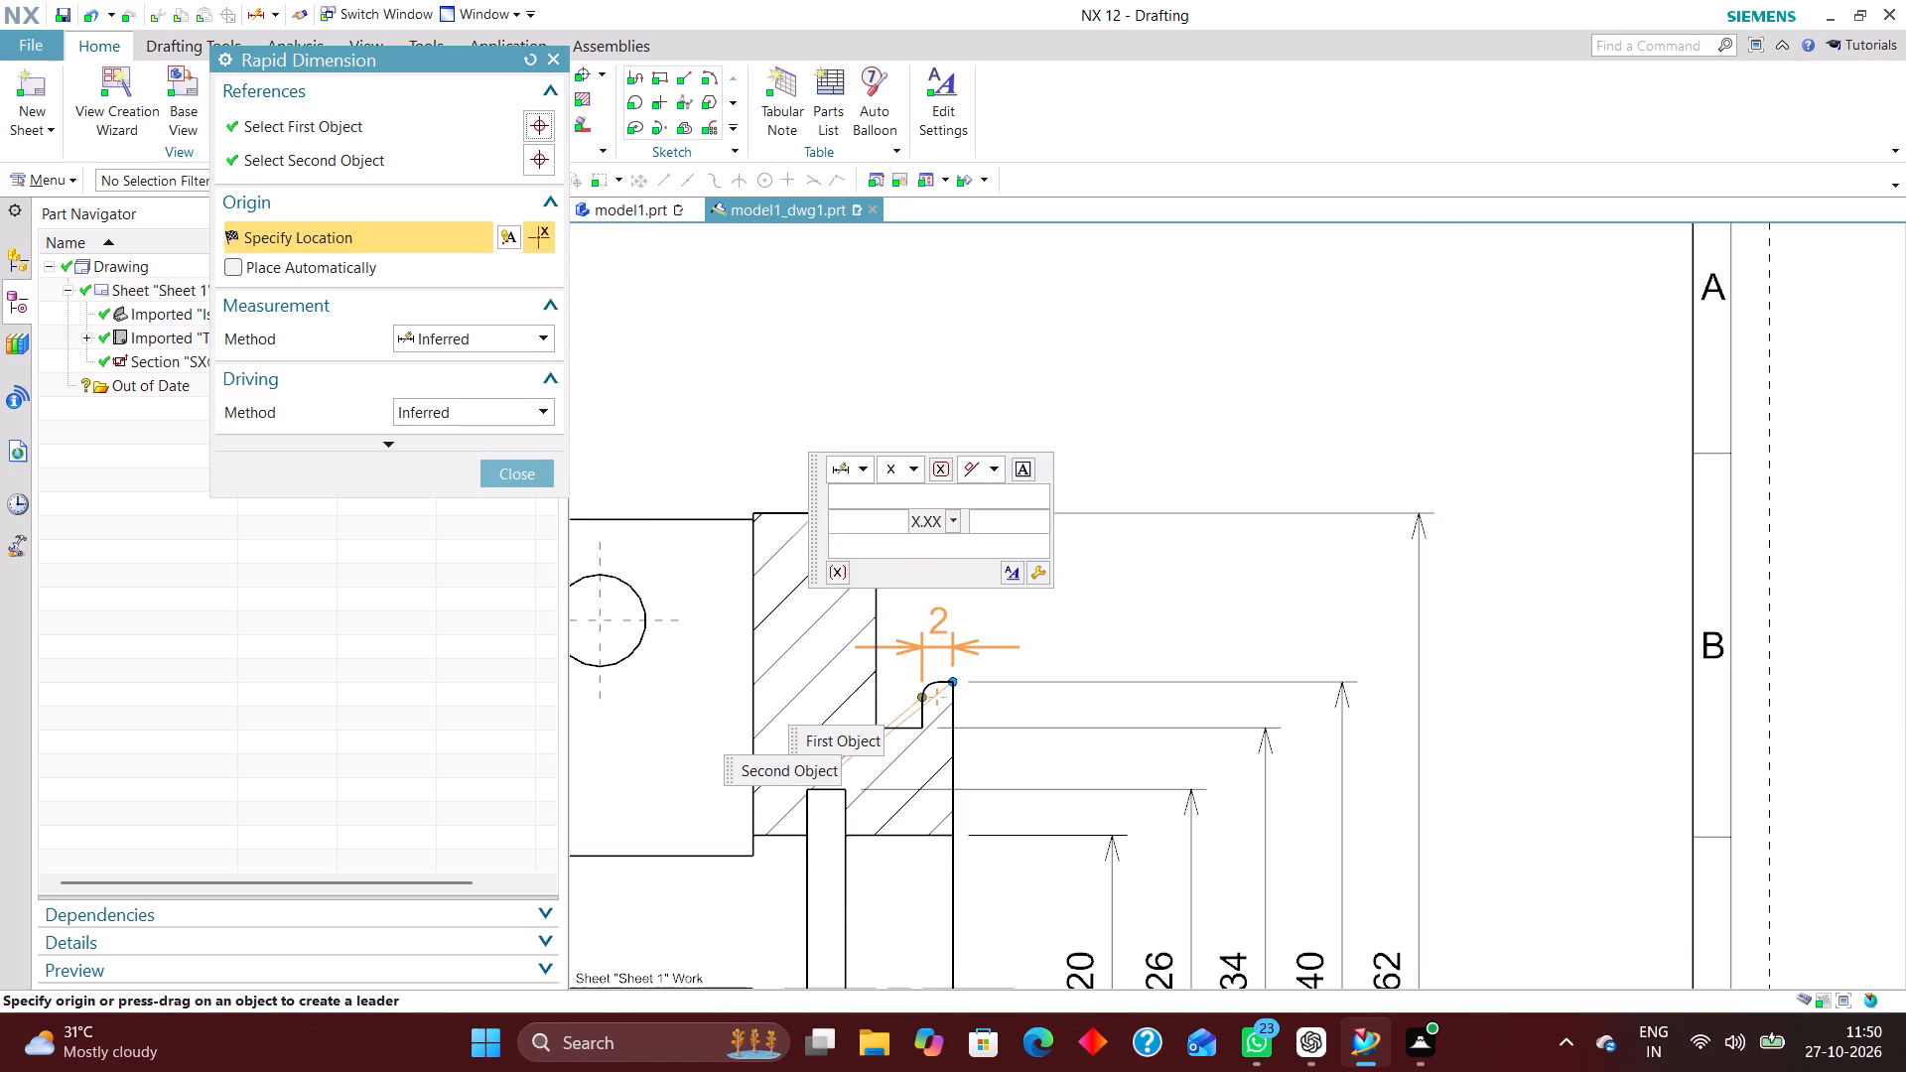
{"action": "left_click", "coordinate": [941, 620]}
Dimension from the hub's end face to the adjacent flange face in Section A-A, placed above the lip-width dimension.
{"action": "scroll", "coordinate": [953, 700], "scroll_direction": "up", "scroll_amount": 4}
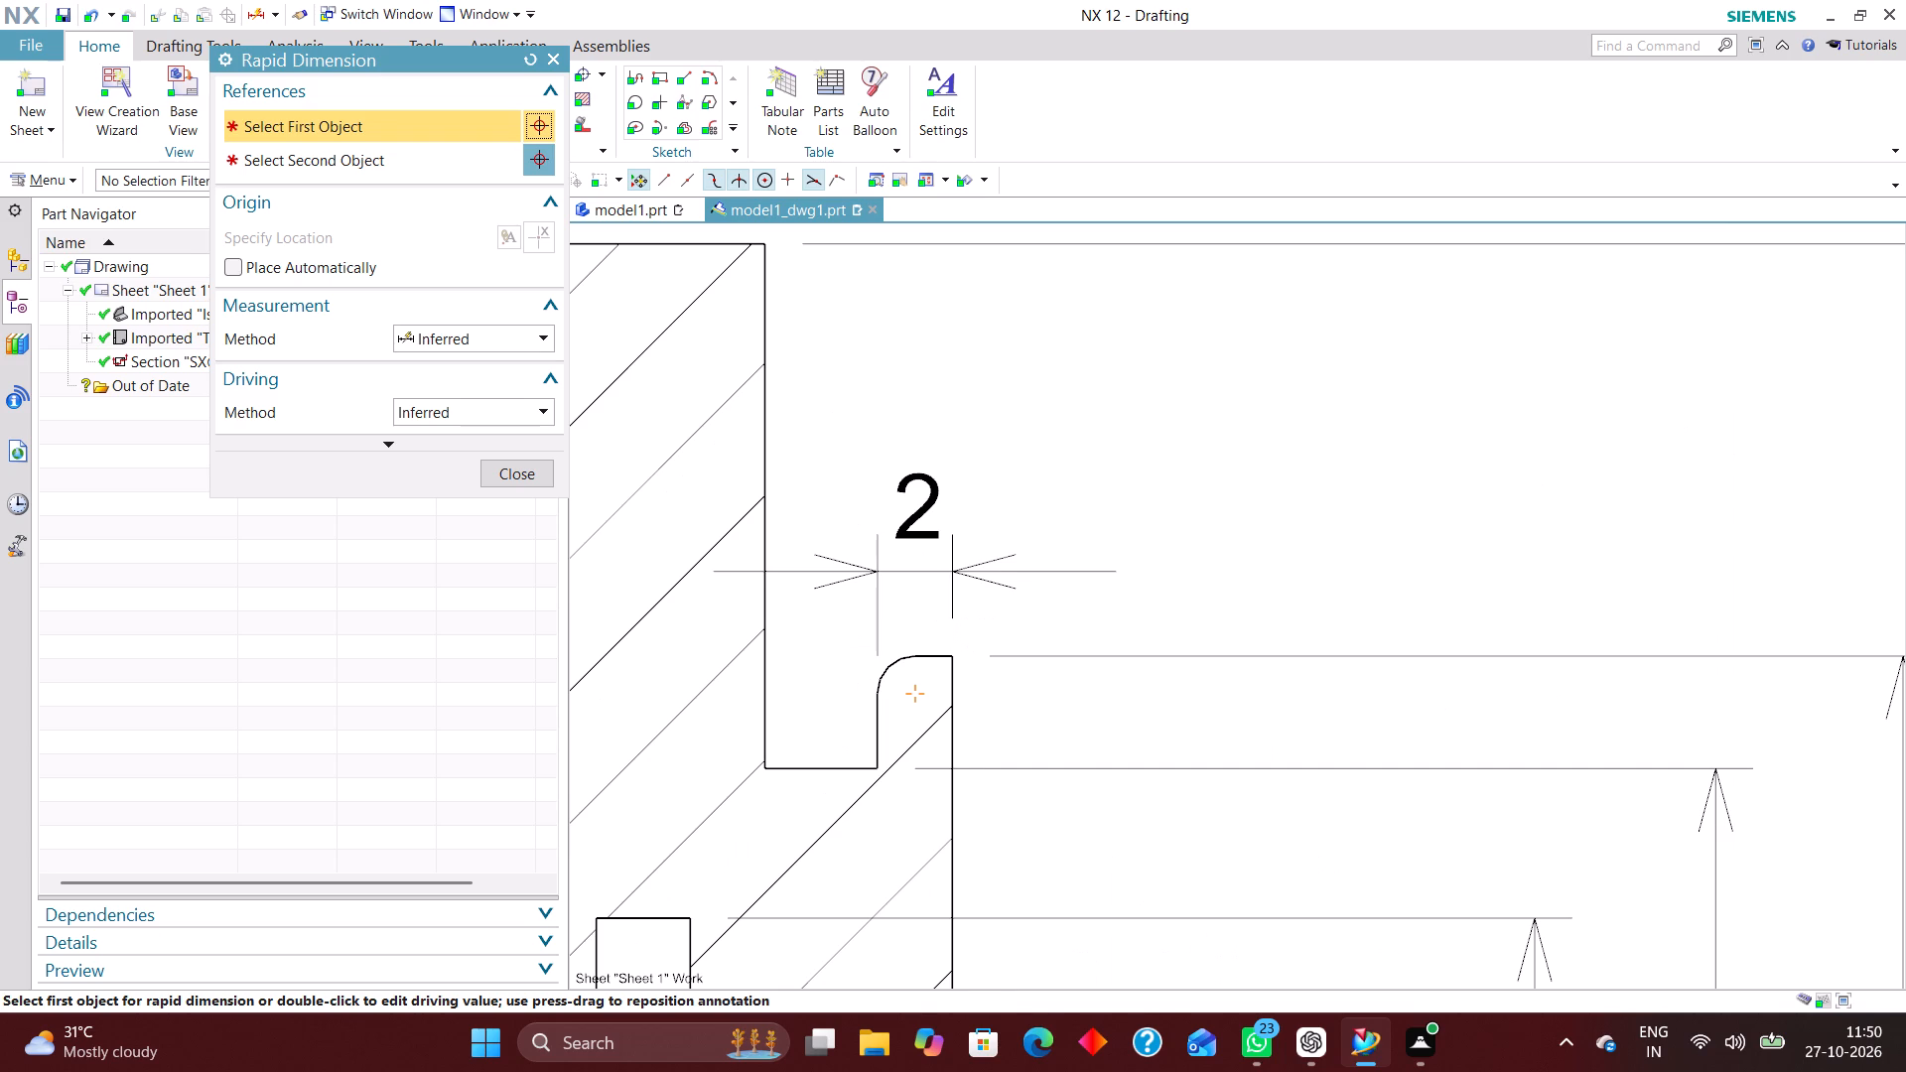
{"action": "left_click", "coordinate": [954, 658]}
{"action": "left_click", "coordinate": [767, 765]}
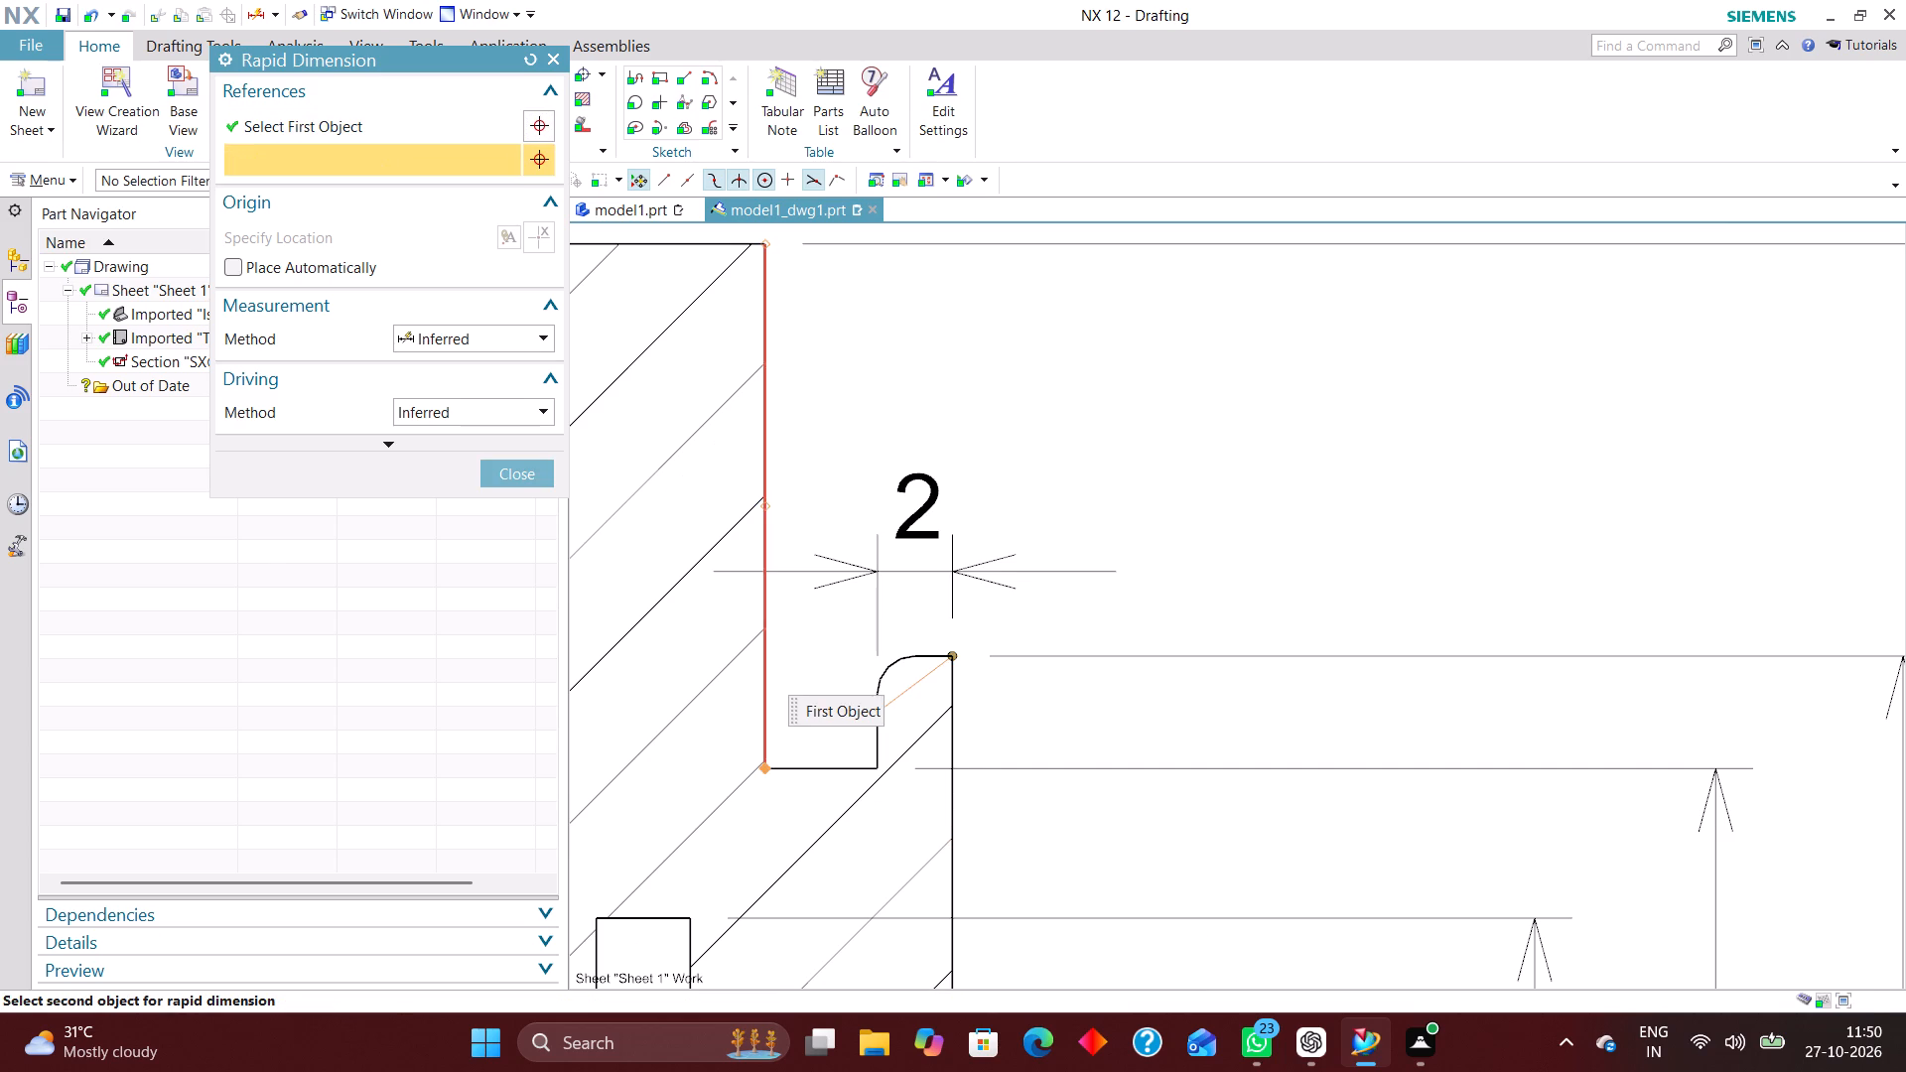
{"action": "scroll", "coordinate": [889, 603], "scroll_direction": "down", "scroll_amount": 5}
{"action": "scroll", "coordinate": [894, 560], "scroll_direction": "up", "scroll_amount": 5}
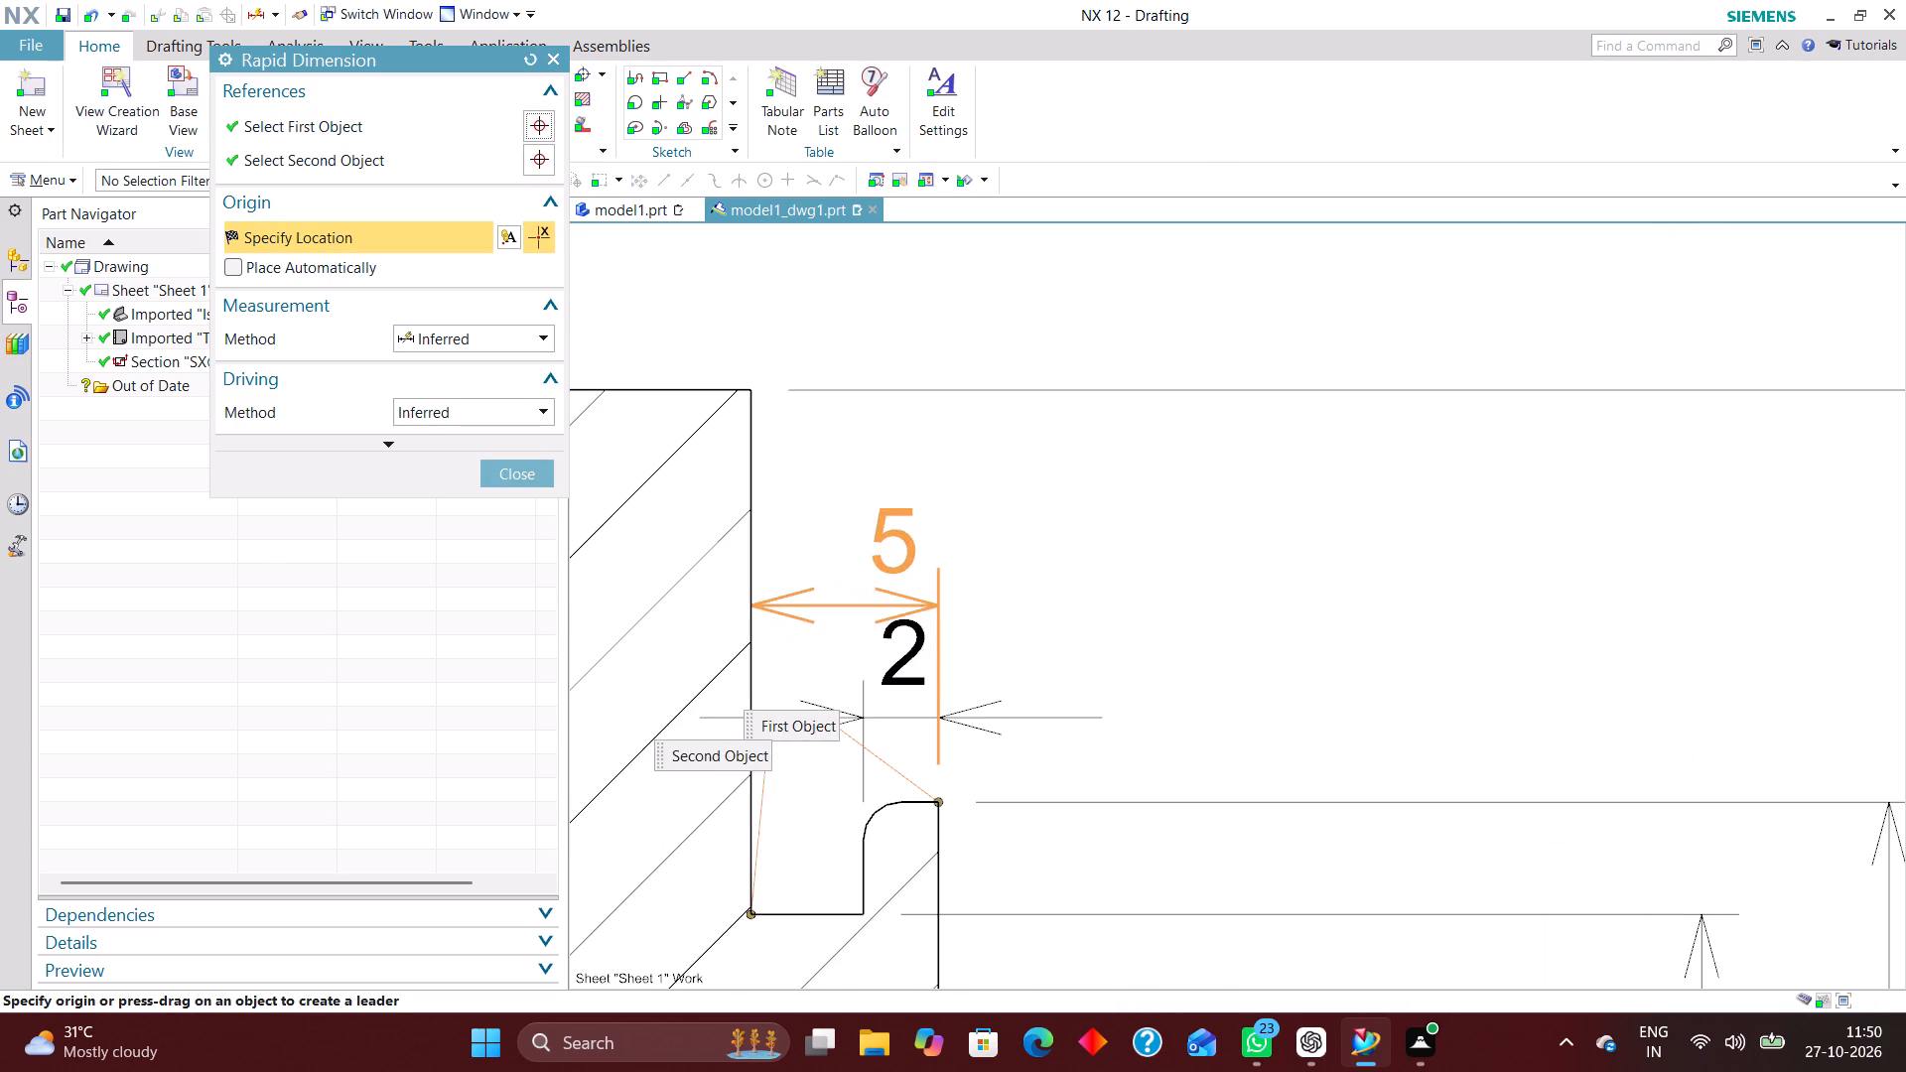
{"action": "left_click", "coordinate": [861, 444]}
Dimension from the hub's end face to the near edge of the internal bore groove, stacked above the flange-face dimension.
{"action": "scroll", "coordinate": [933, 490], "scroll_direction": "down", "scroll_amount": 4}
{"action": "scroll", "coordinate": [907, 740], "scroll_direction": "down", "scroll_amount": 2}
{"action": "scroll", "coordinate": [920, 758], "scroll_direction": "up", "scroll_amount": 4}
{"action": "left_click", "coordinate": [919, 759]}
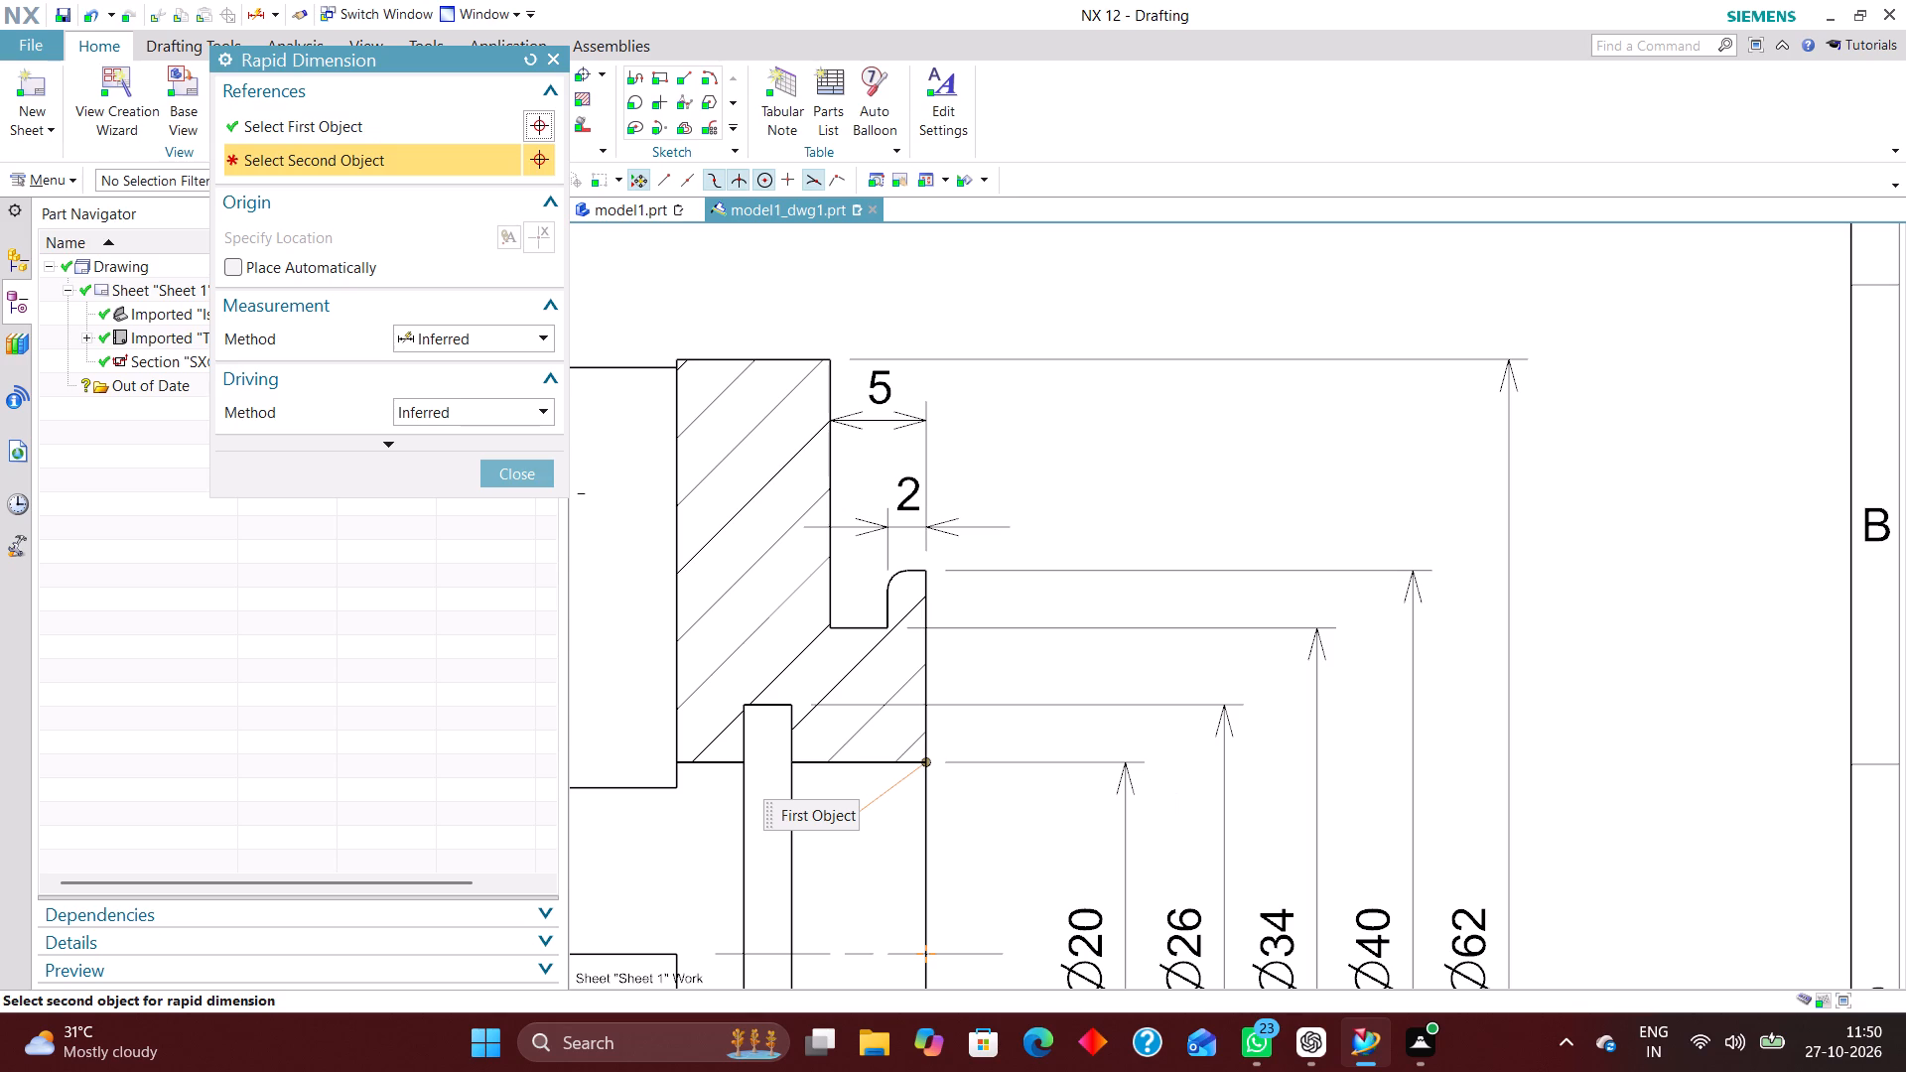
{"action": "left_click", "coordinate": [793, 707]}
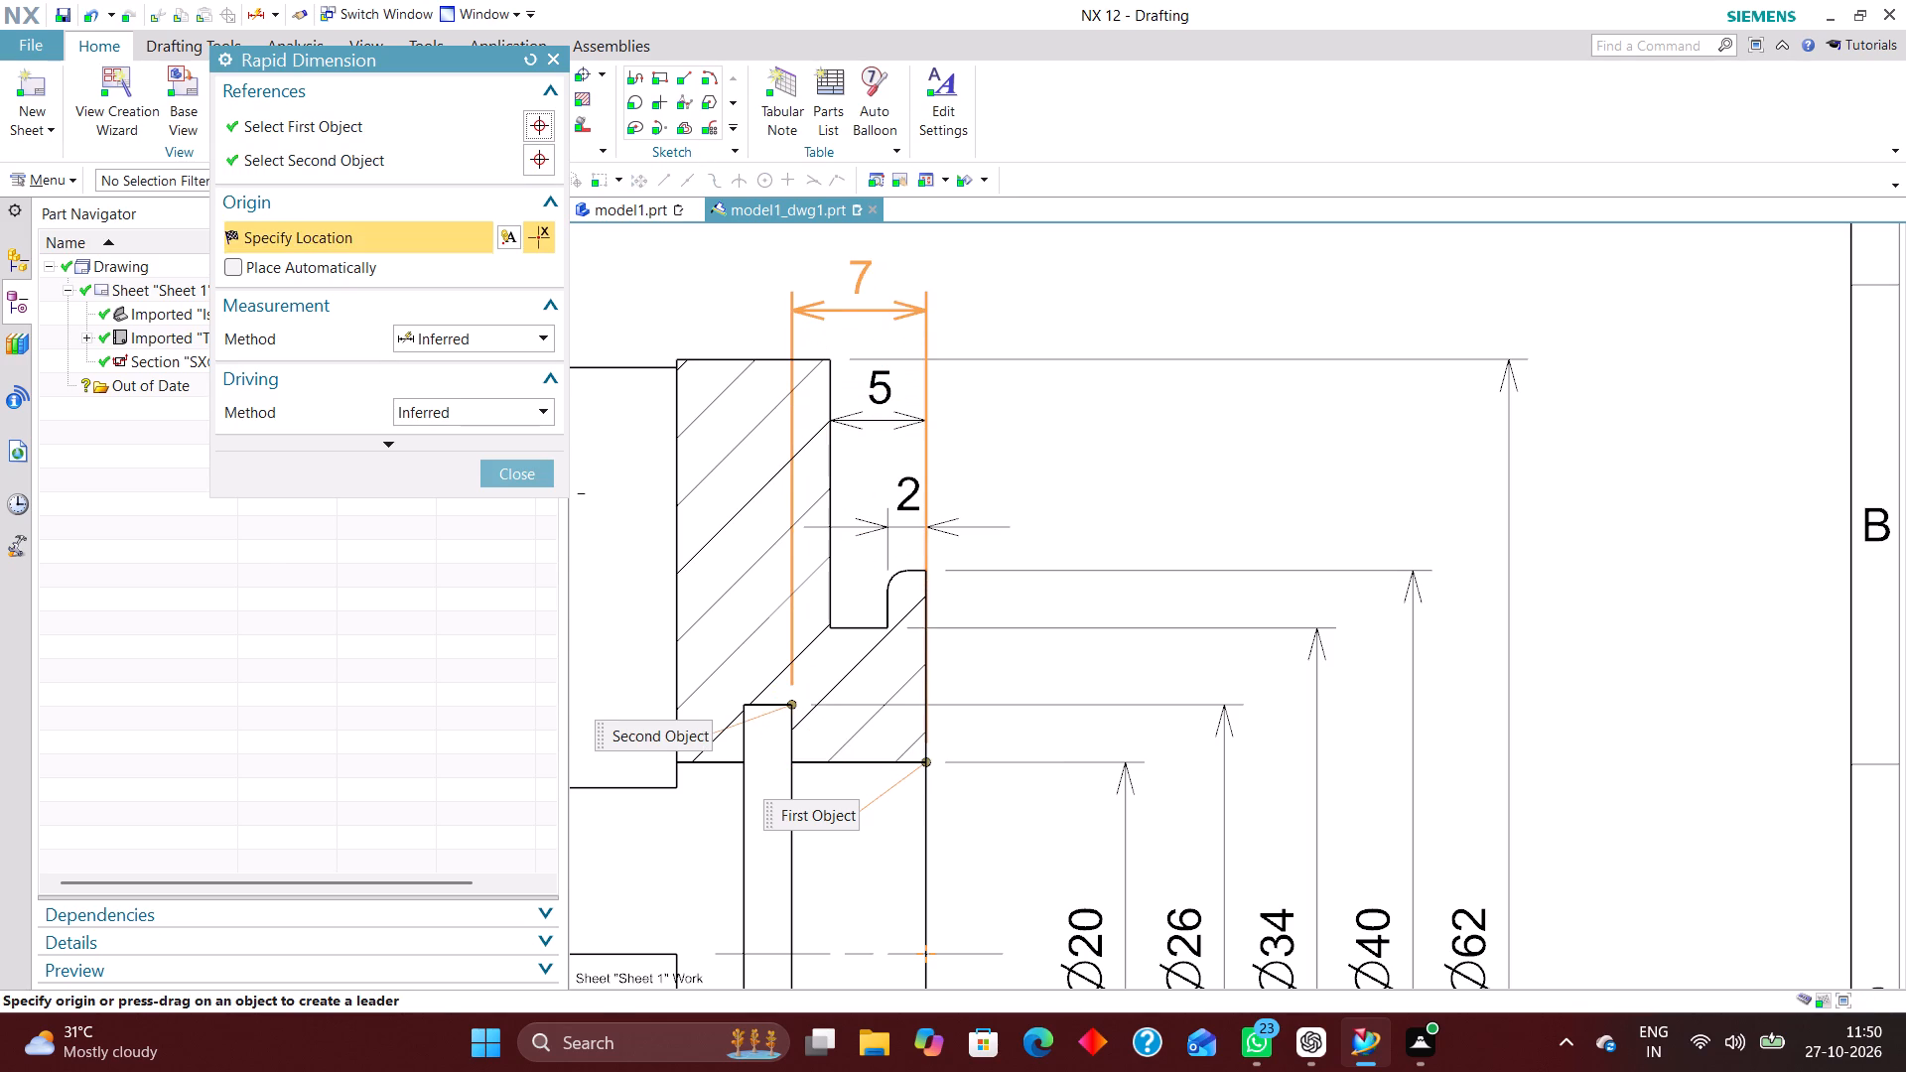
{"action": "left_click", "coordinate": [854, 277]}
Dimension from the hub's end face to the far face of the flange in Section A-A, stacked above the groove dimension.
{"action": "scroll", "coordinate": [930, 665], "scroll_direction": "down", "scroll_amount": 3}
{"action": "scroll", "coordinate": [932, 707], "scroll_direction": "up", "scroll_amount": 1}
{"action": "left_click", "coordinate": [927, 723]}
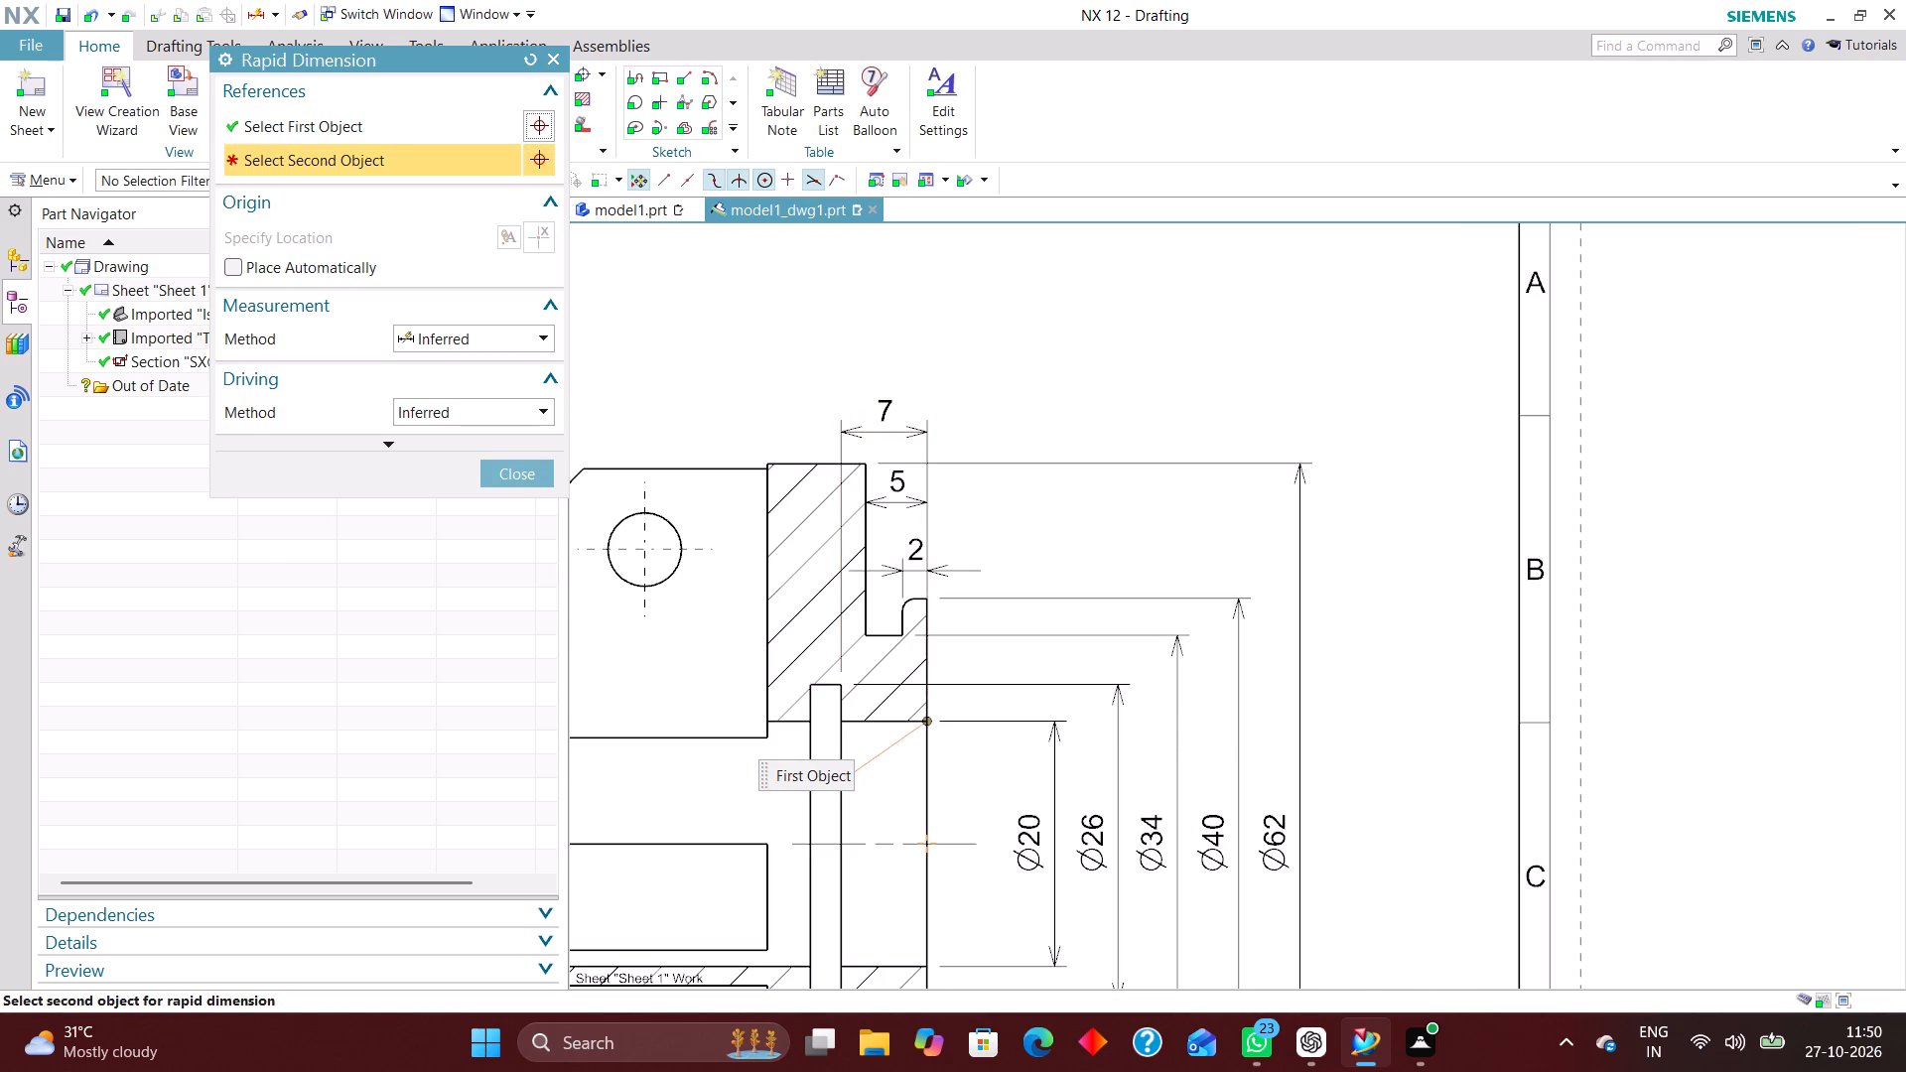
{"action": "left_click", "coordinate": [764, 467]}
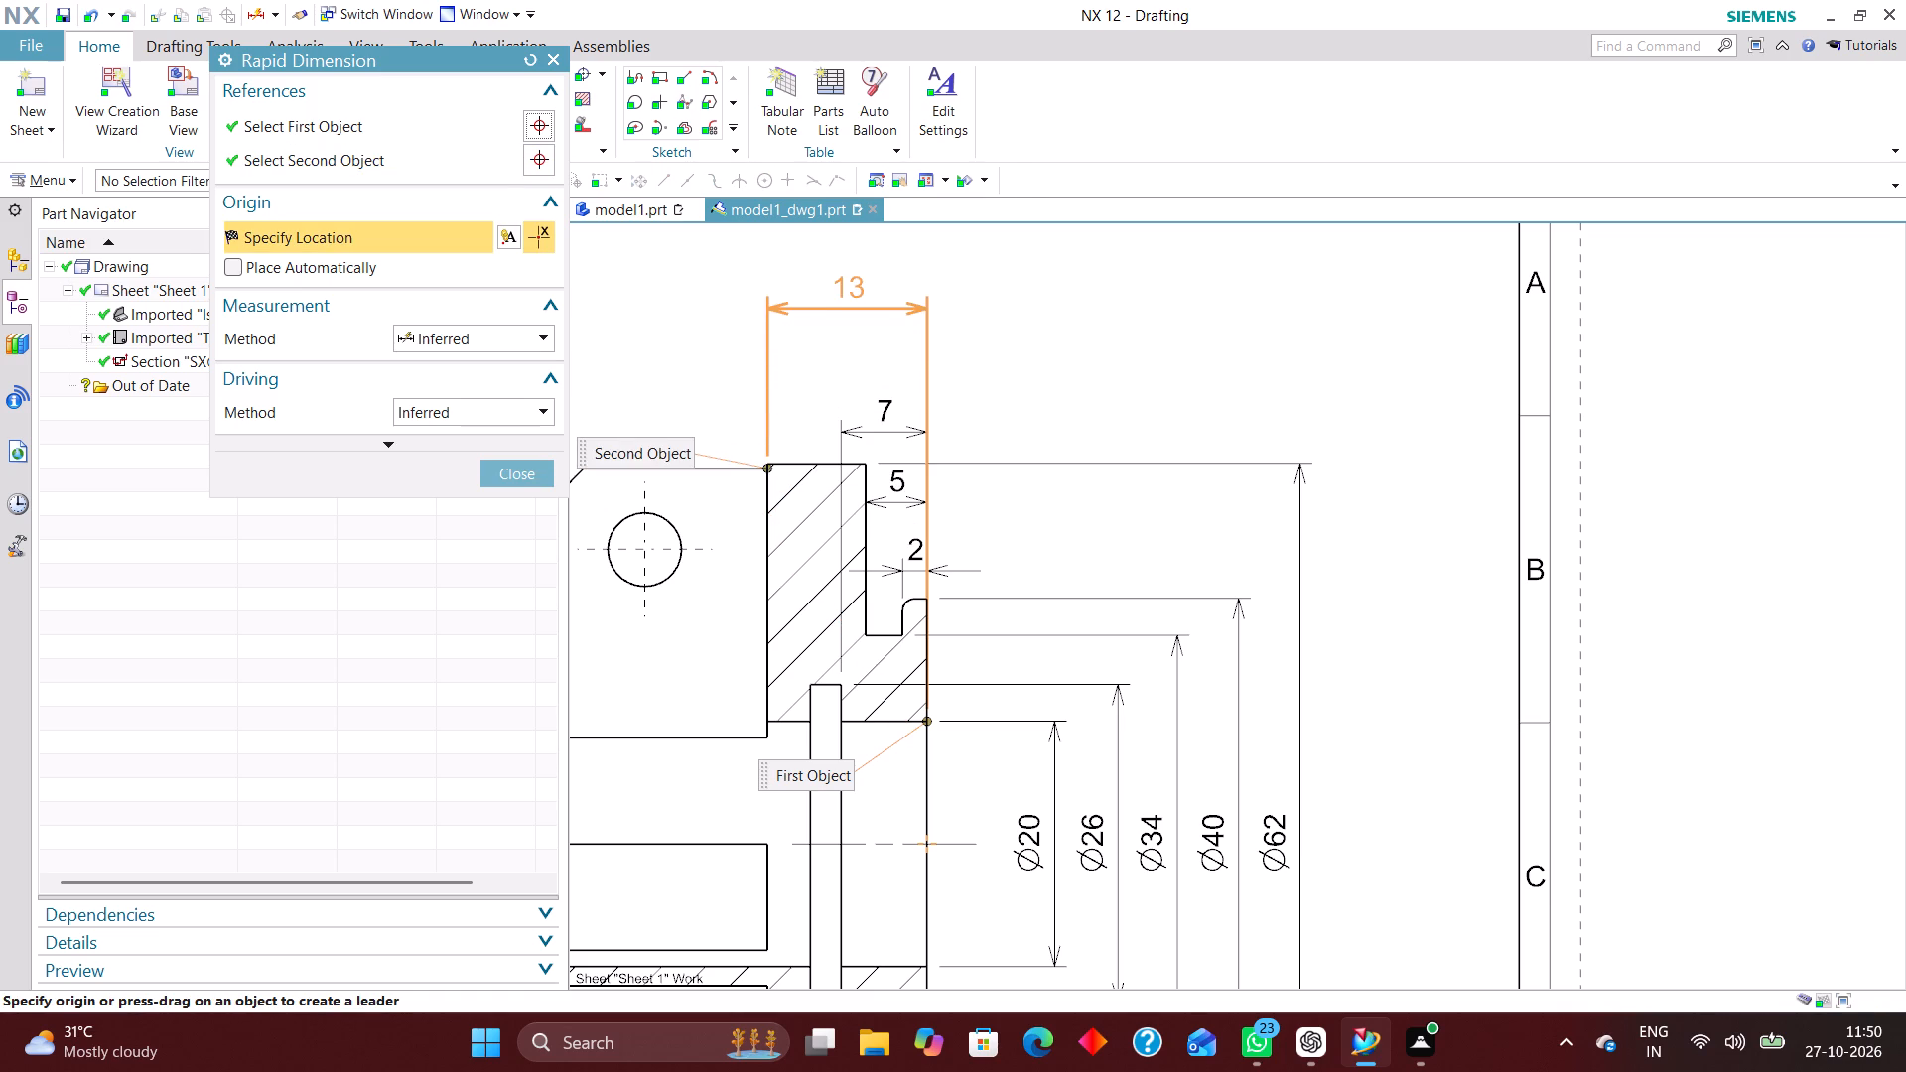
{"action": "left_click", "coordinate": [855, 269]}
Dimension the overall horizontal length of the part in Section A-A, placed below the view.
{"action": "scroll", "coordinate": [1007, 425], "scroll_direction": "down", "scroll_amount": 3}
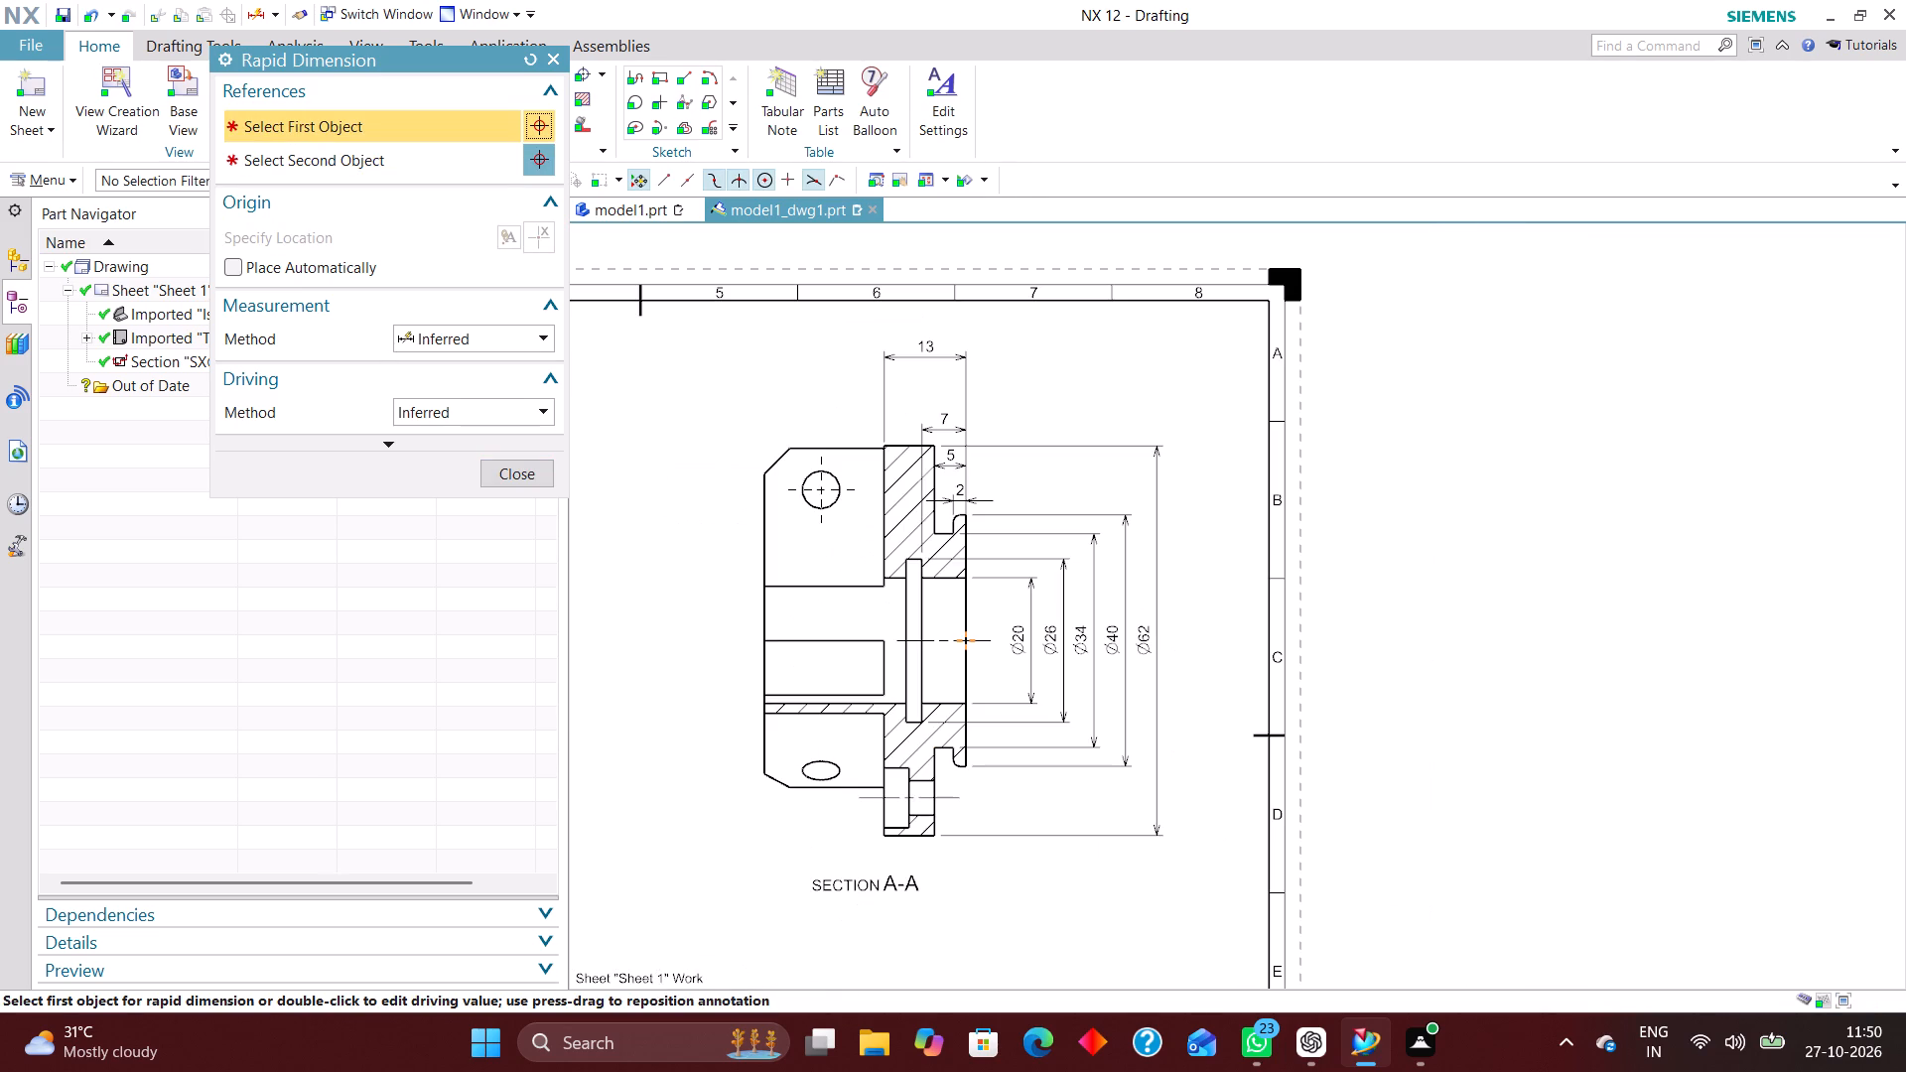
{"action": "scroll", "coordinate": [936, 472], "scroll_direction": "down", "scroll_amount": 2}
{"action": "scroll", "coordinate": [952, 678], "scroll_direction": "up", "scroll_amount": 3}
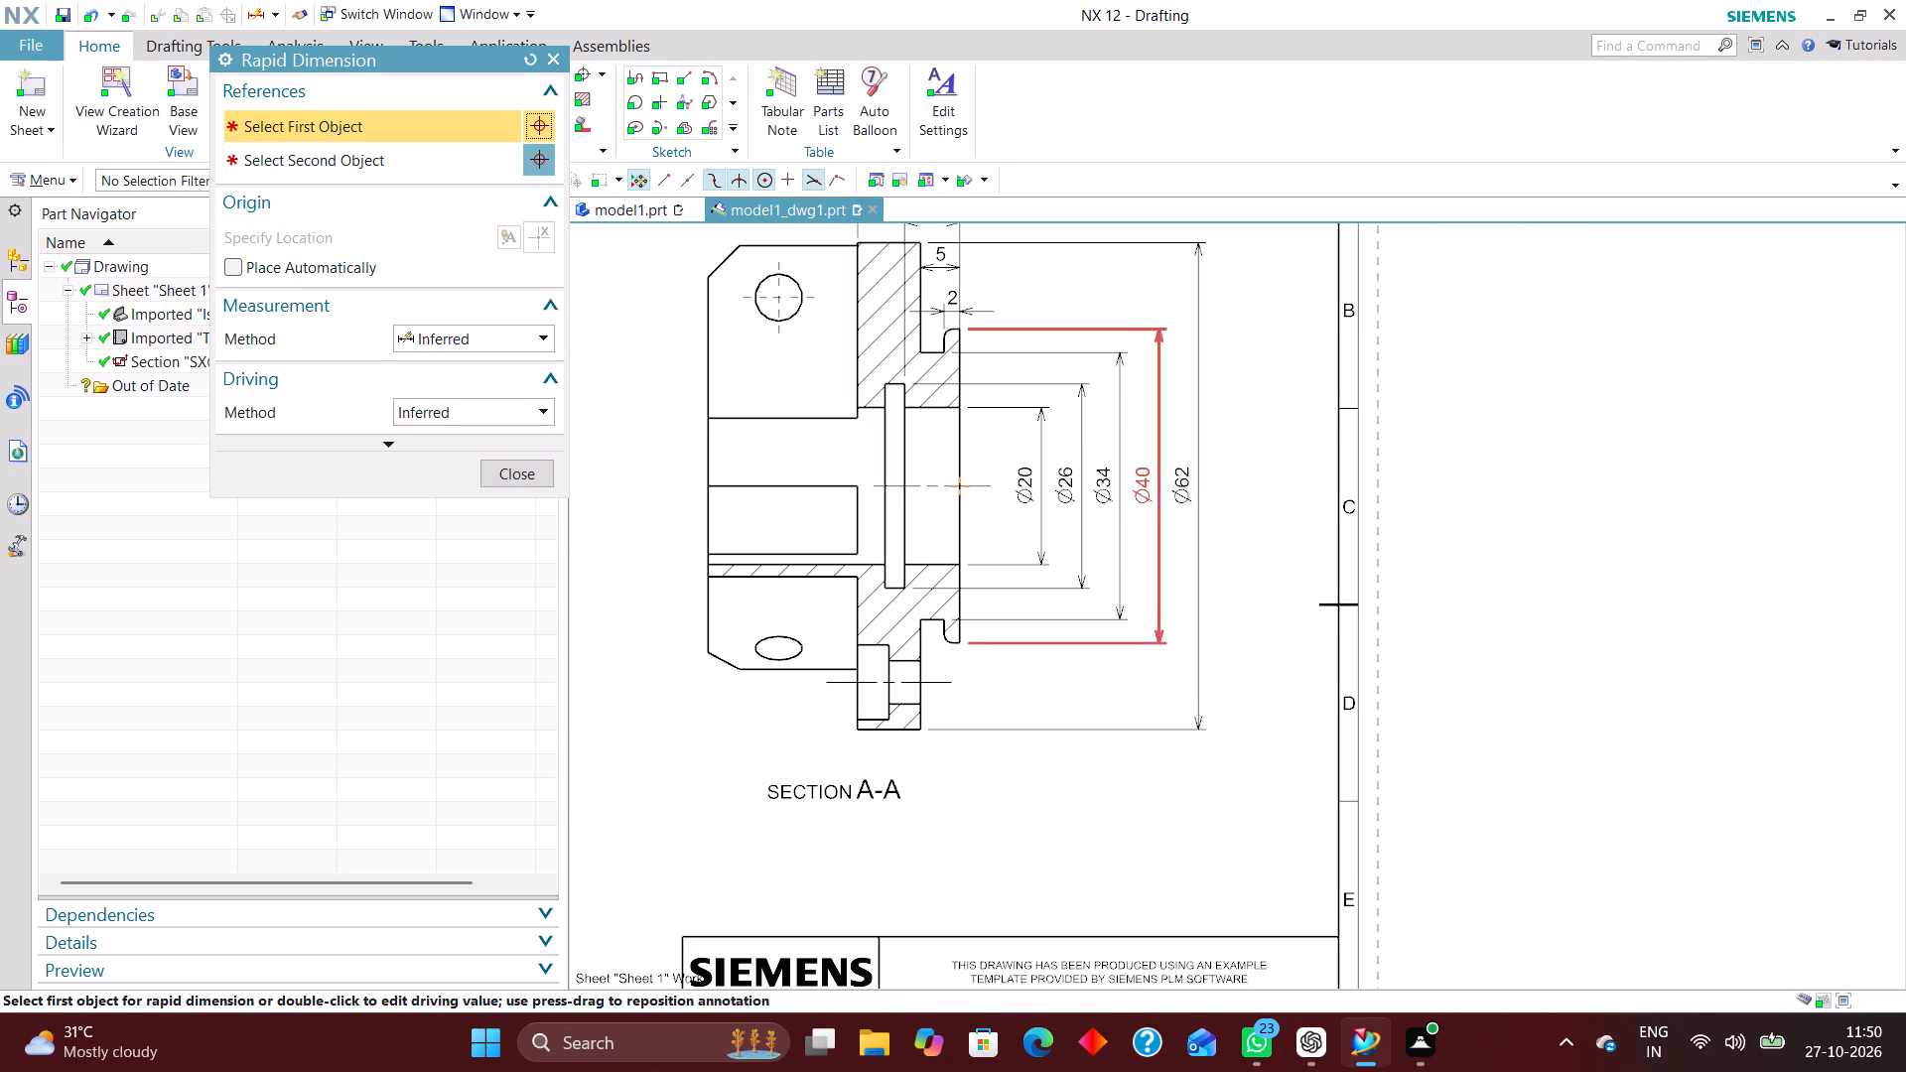
{"action": "left_click", "coordinate": [968, 643]}
{"action": "left_click", "coordinate": [702, 653]}
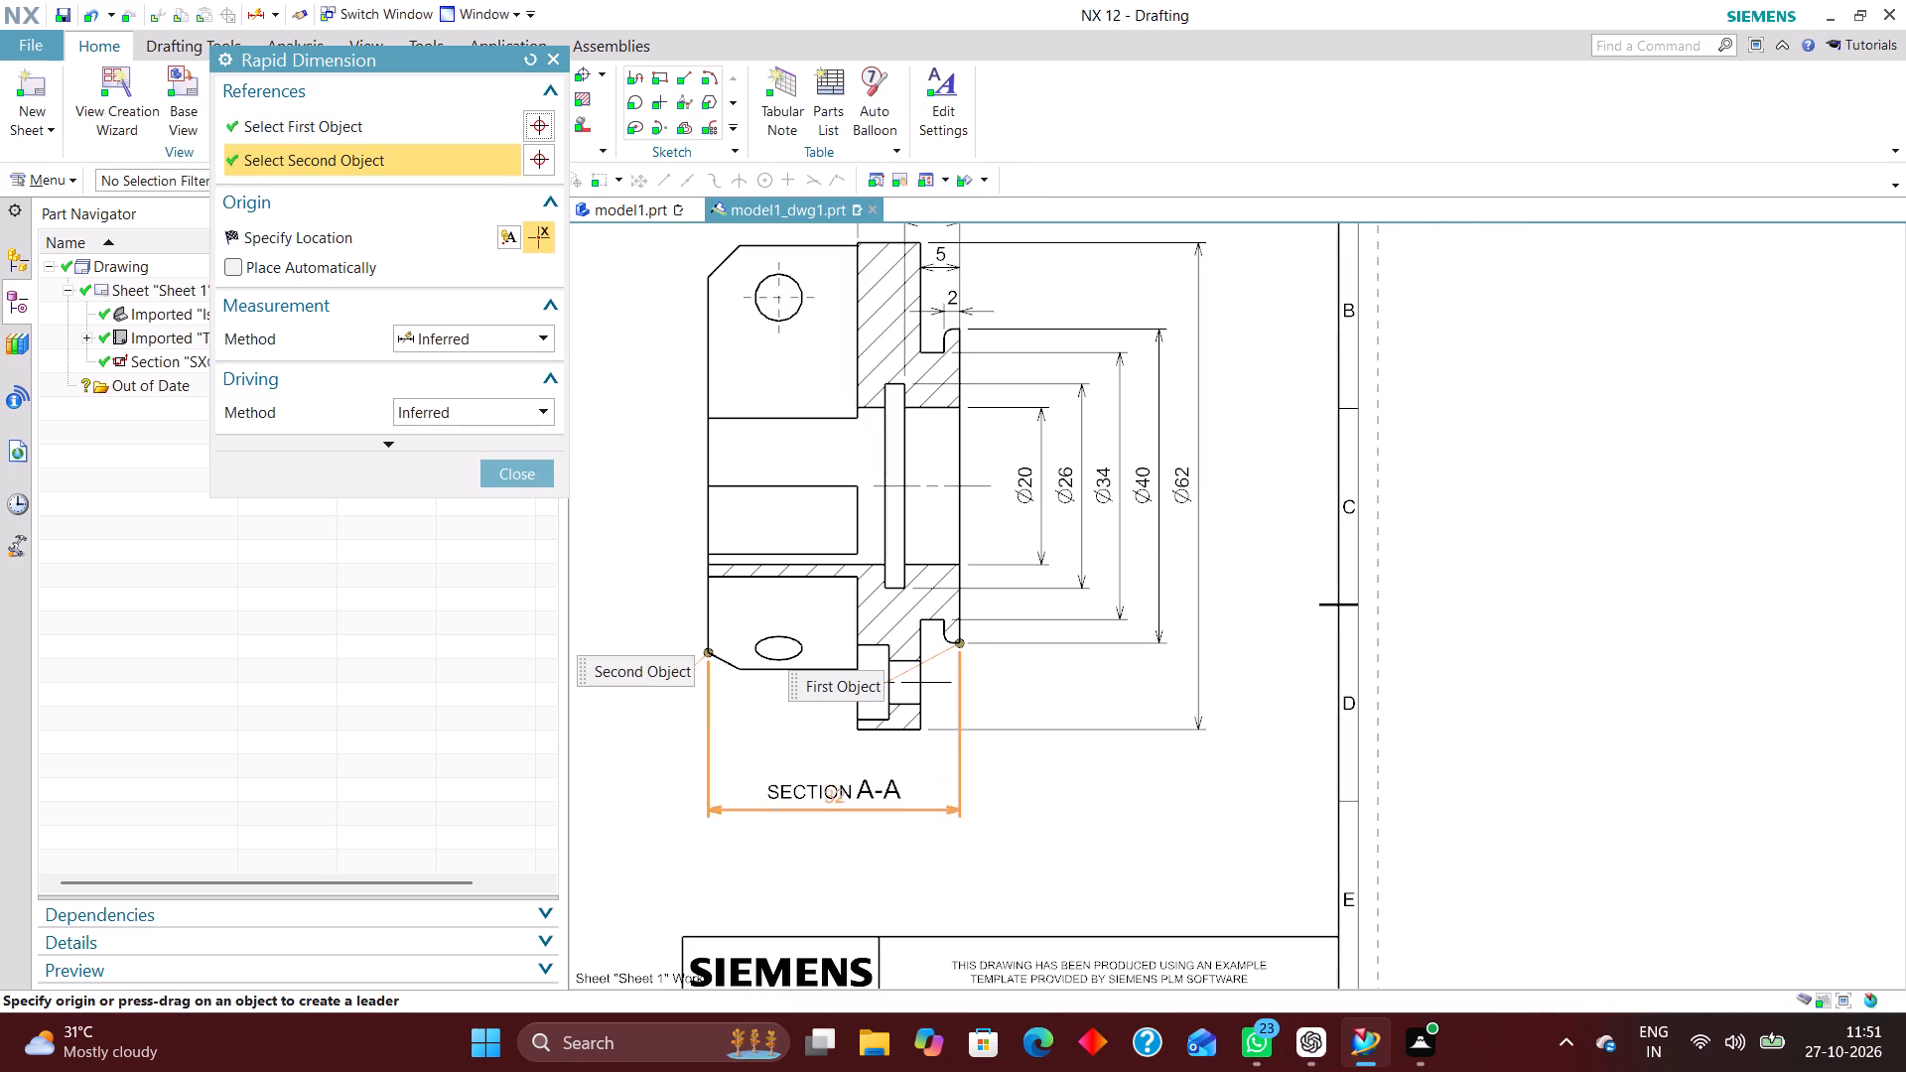
{"action": "left_click", "coordinate": [849, 828]}
Move the Section A-A label clear of the overall-length dimension and bring that dimension slightly closer to the view.
{"action": "left_click_drag", "start_coordinate": [871, 787], "coordinate": [1065, 782]}
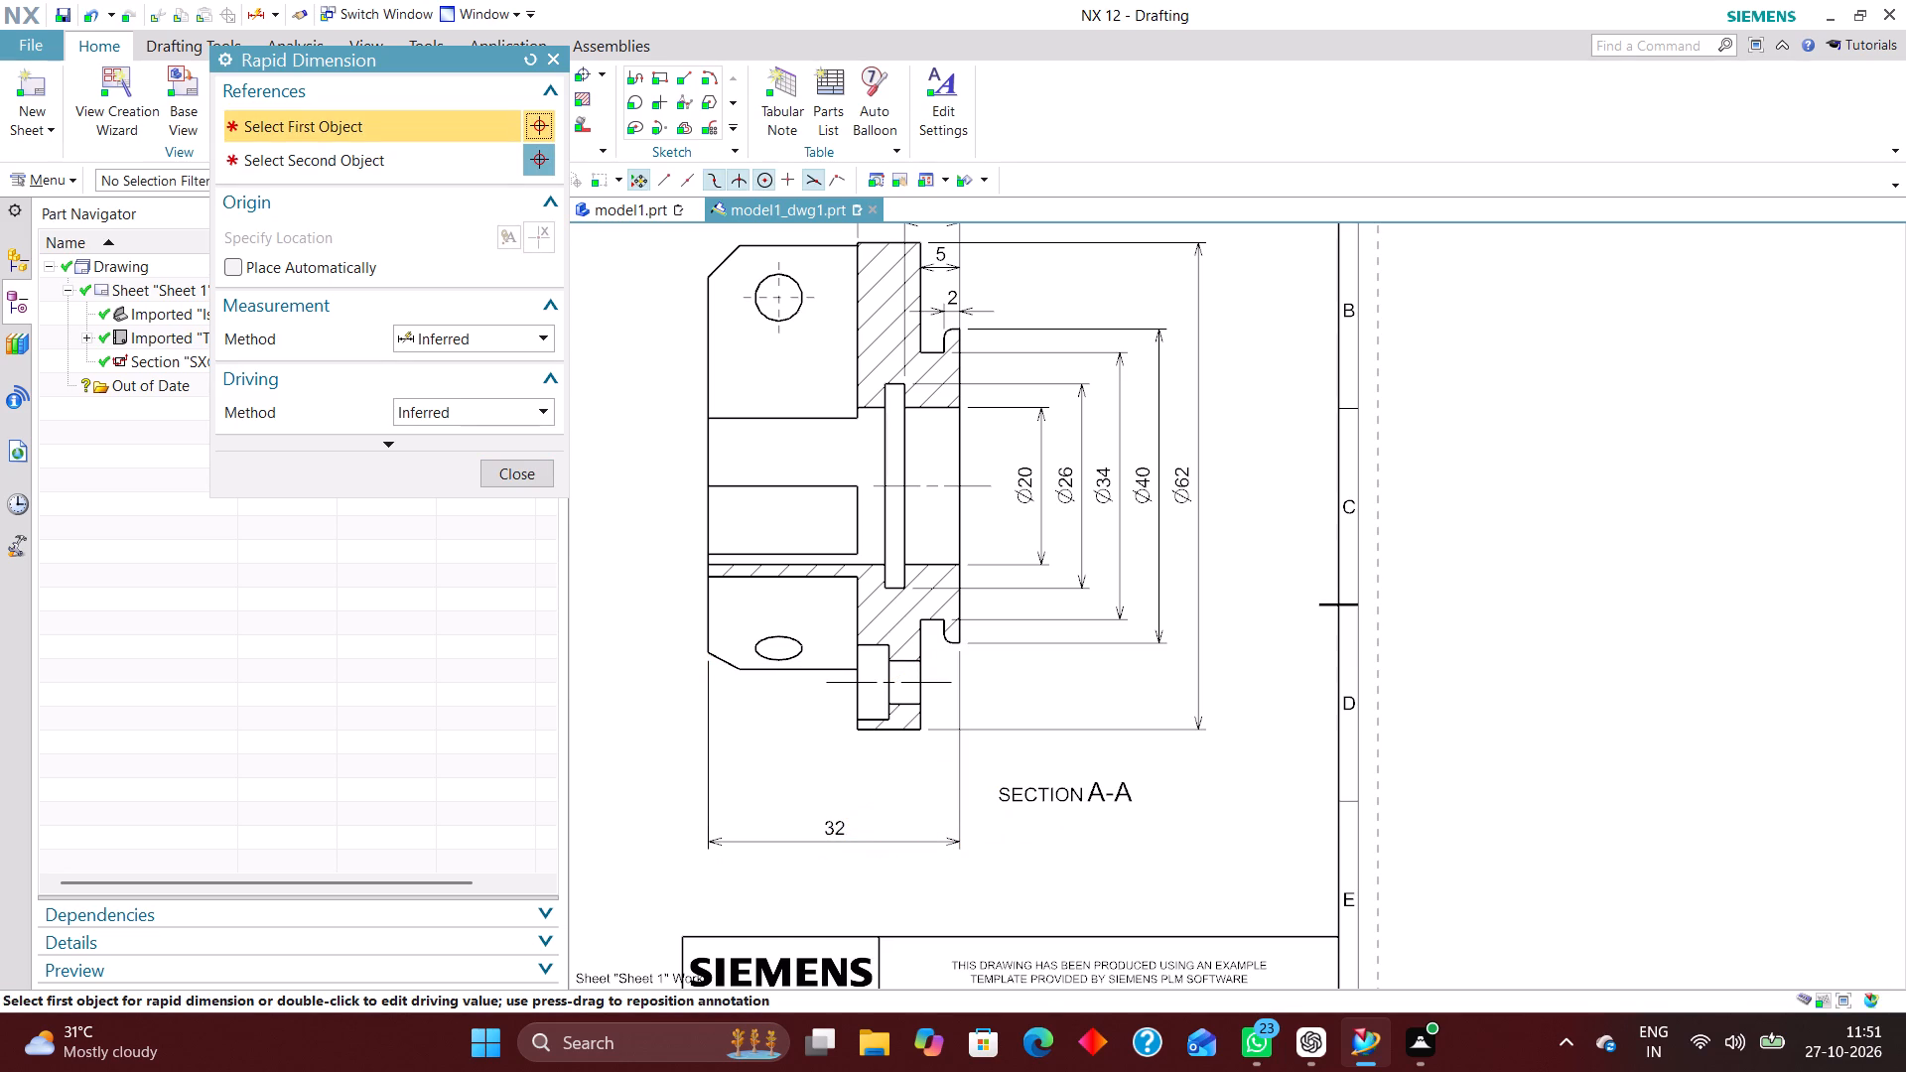
{"action": "left_click_drag", "start_coordinate": [843, 837], "coordinate": [860, 823]}
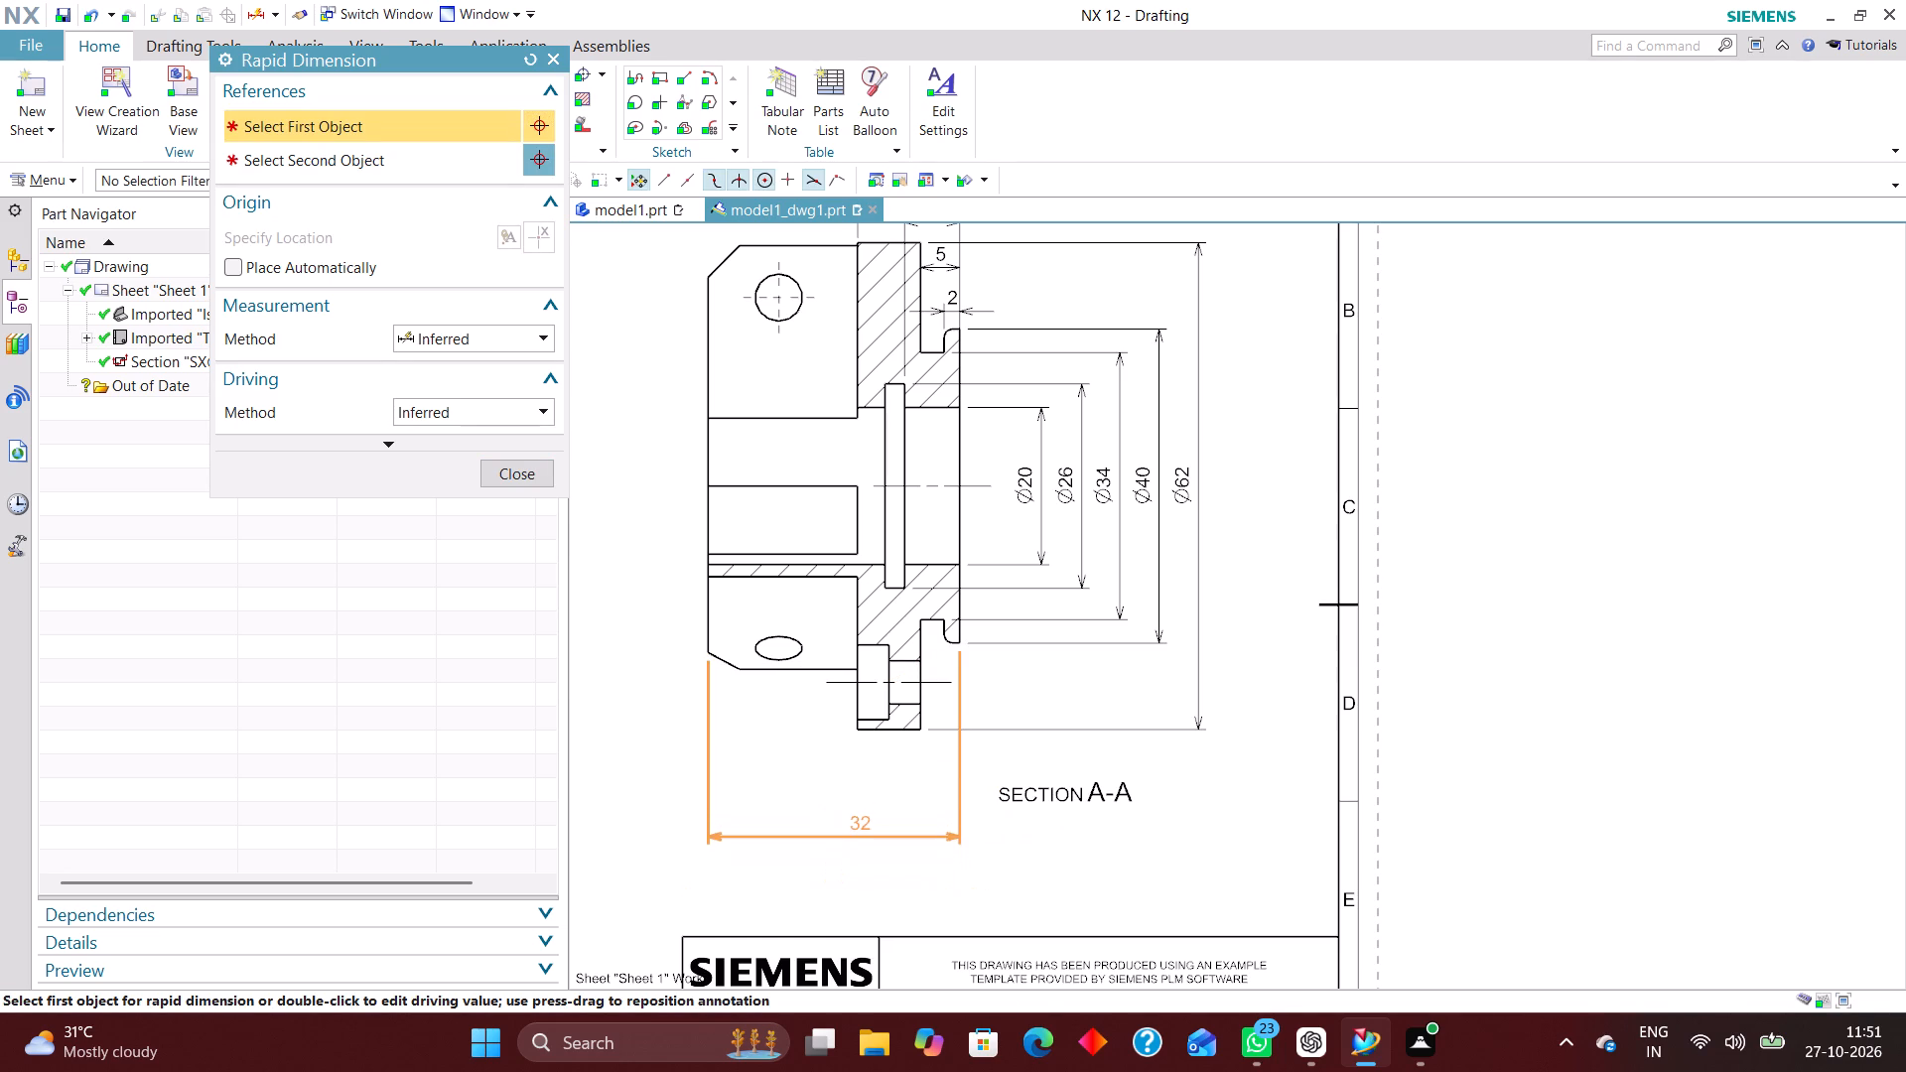
{"action": "left_click_drag", "start_coordinate": [860, 823], "coordinate": [870, 810]}
{"action": "scroll", "coordinate": [834, 797], "scroll_direction": "down", "scroll_amount": 2}
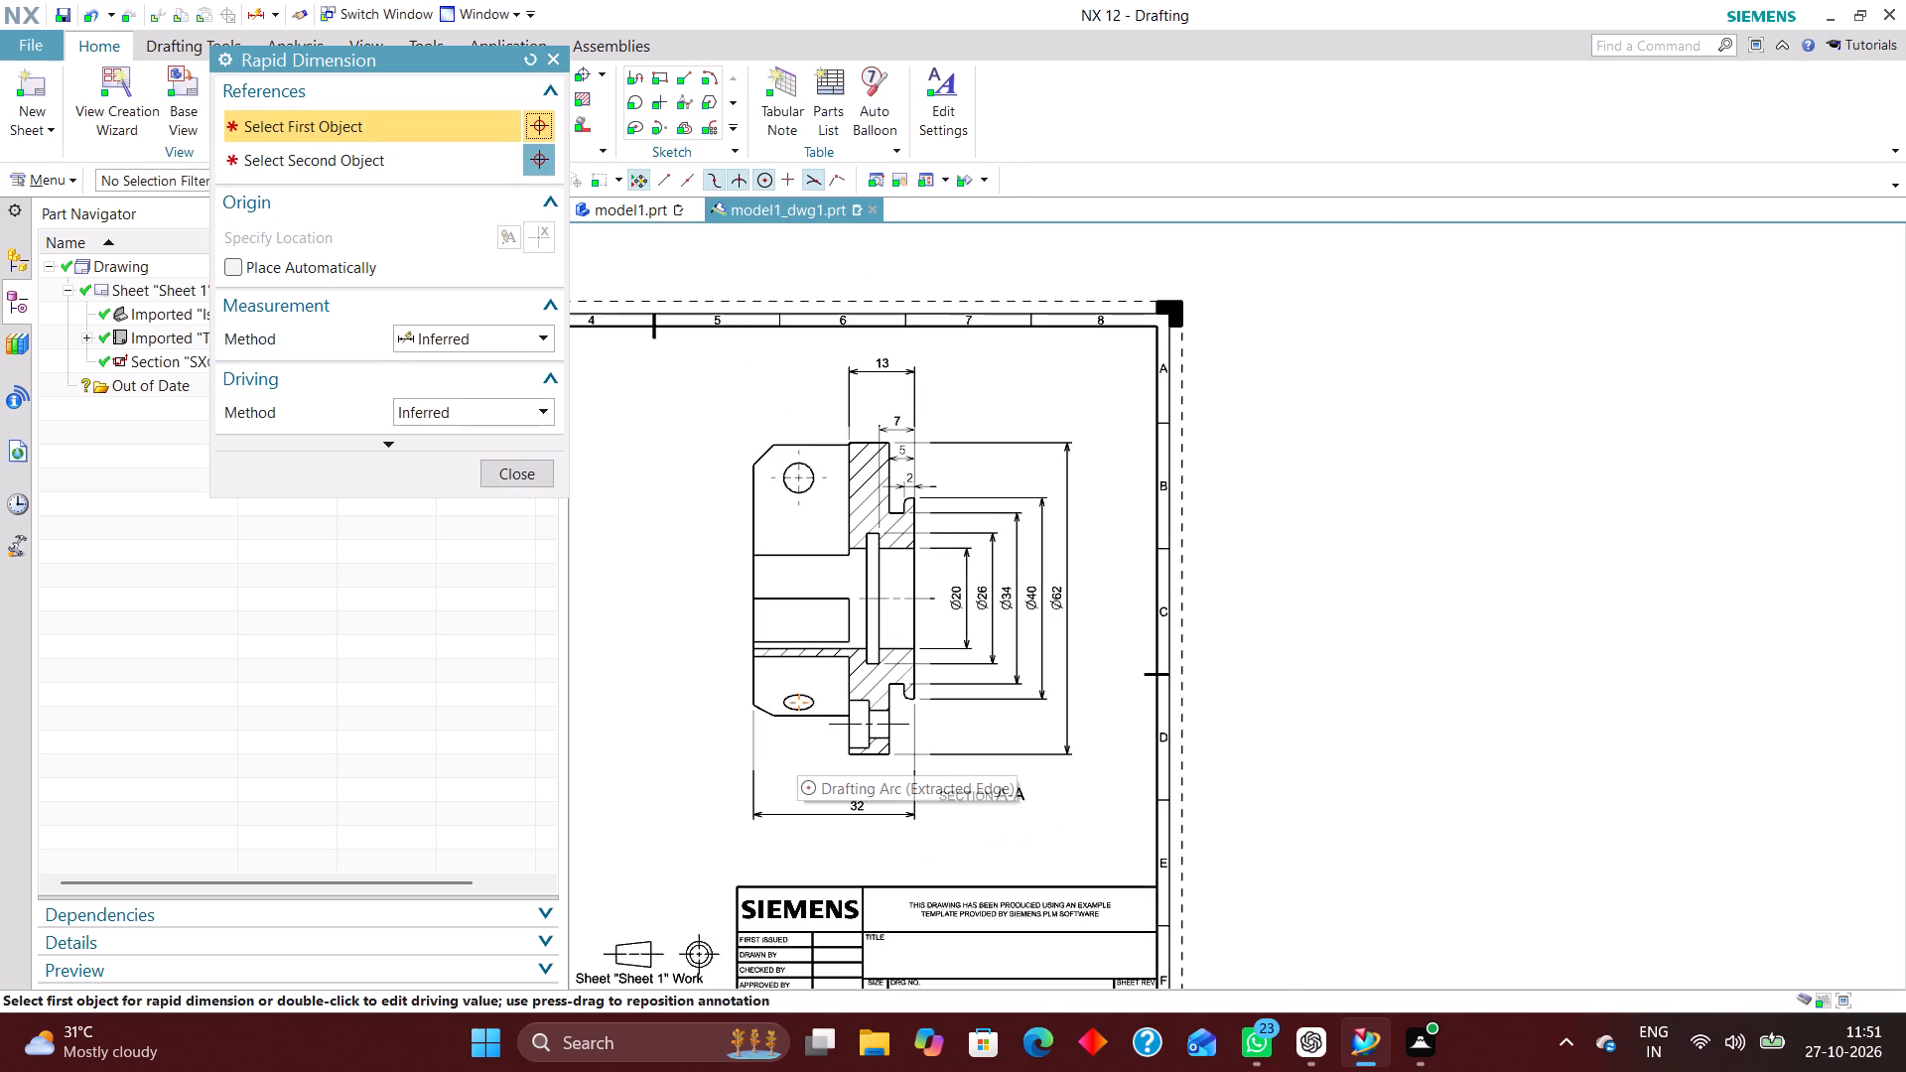
{"action": "scroll", "coordinate": [797, 755], "scroll_direction": "up", "scroll_amount": 2}
{"action": "scroll", "coordinate": [761, 680], "scroll_direction": "down", "scroll_amount": 3}
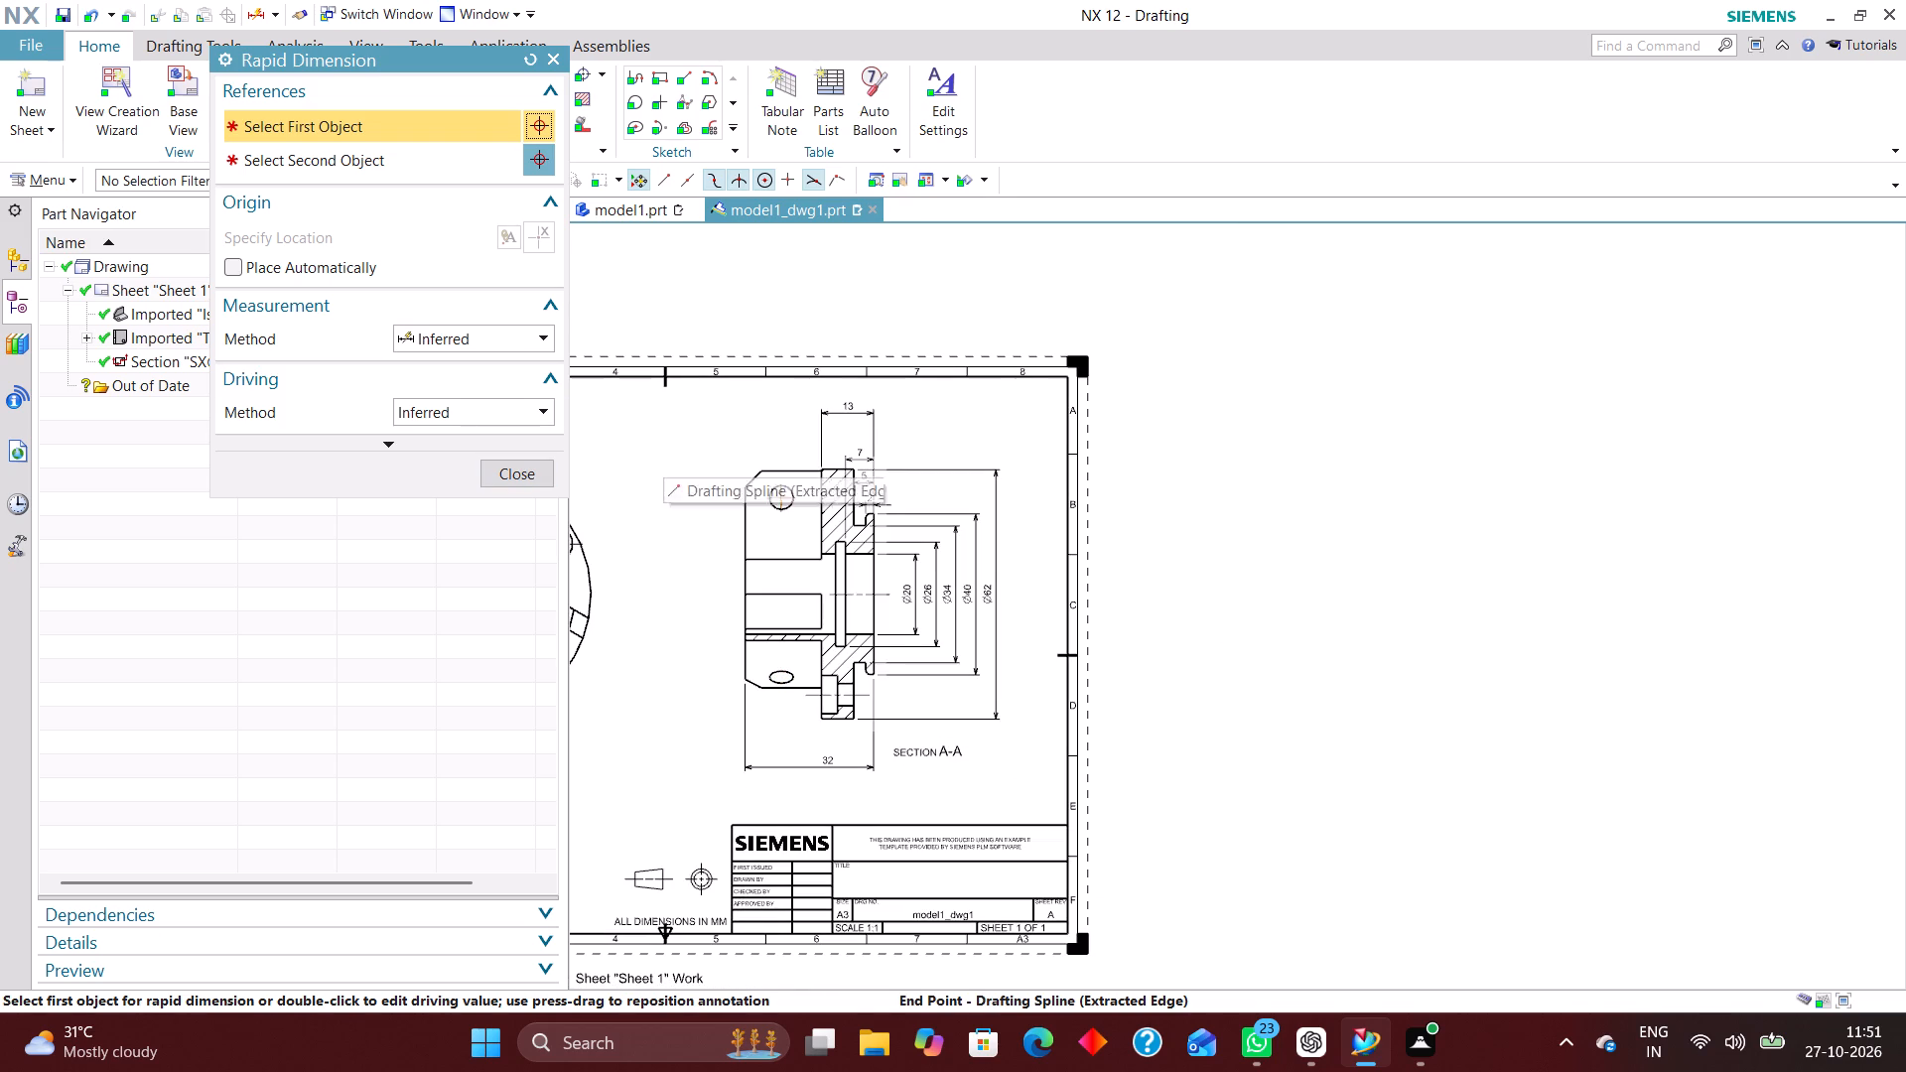
{"action": "left_click", "coordinate": [554, 60]}
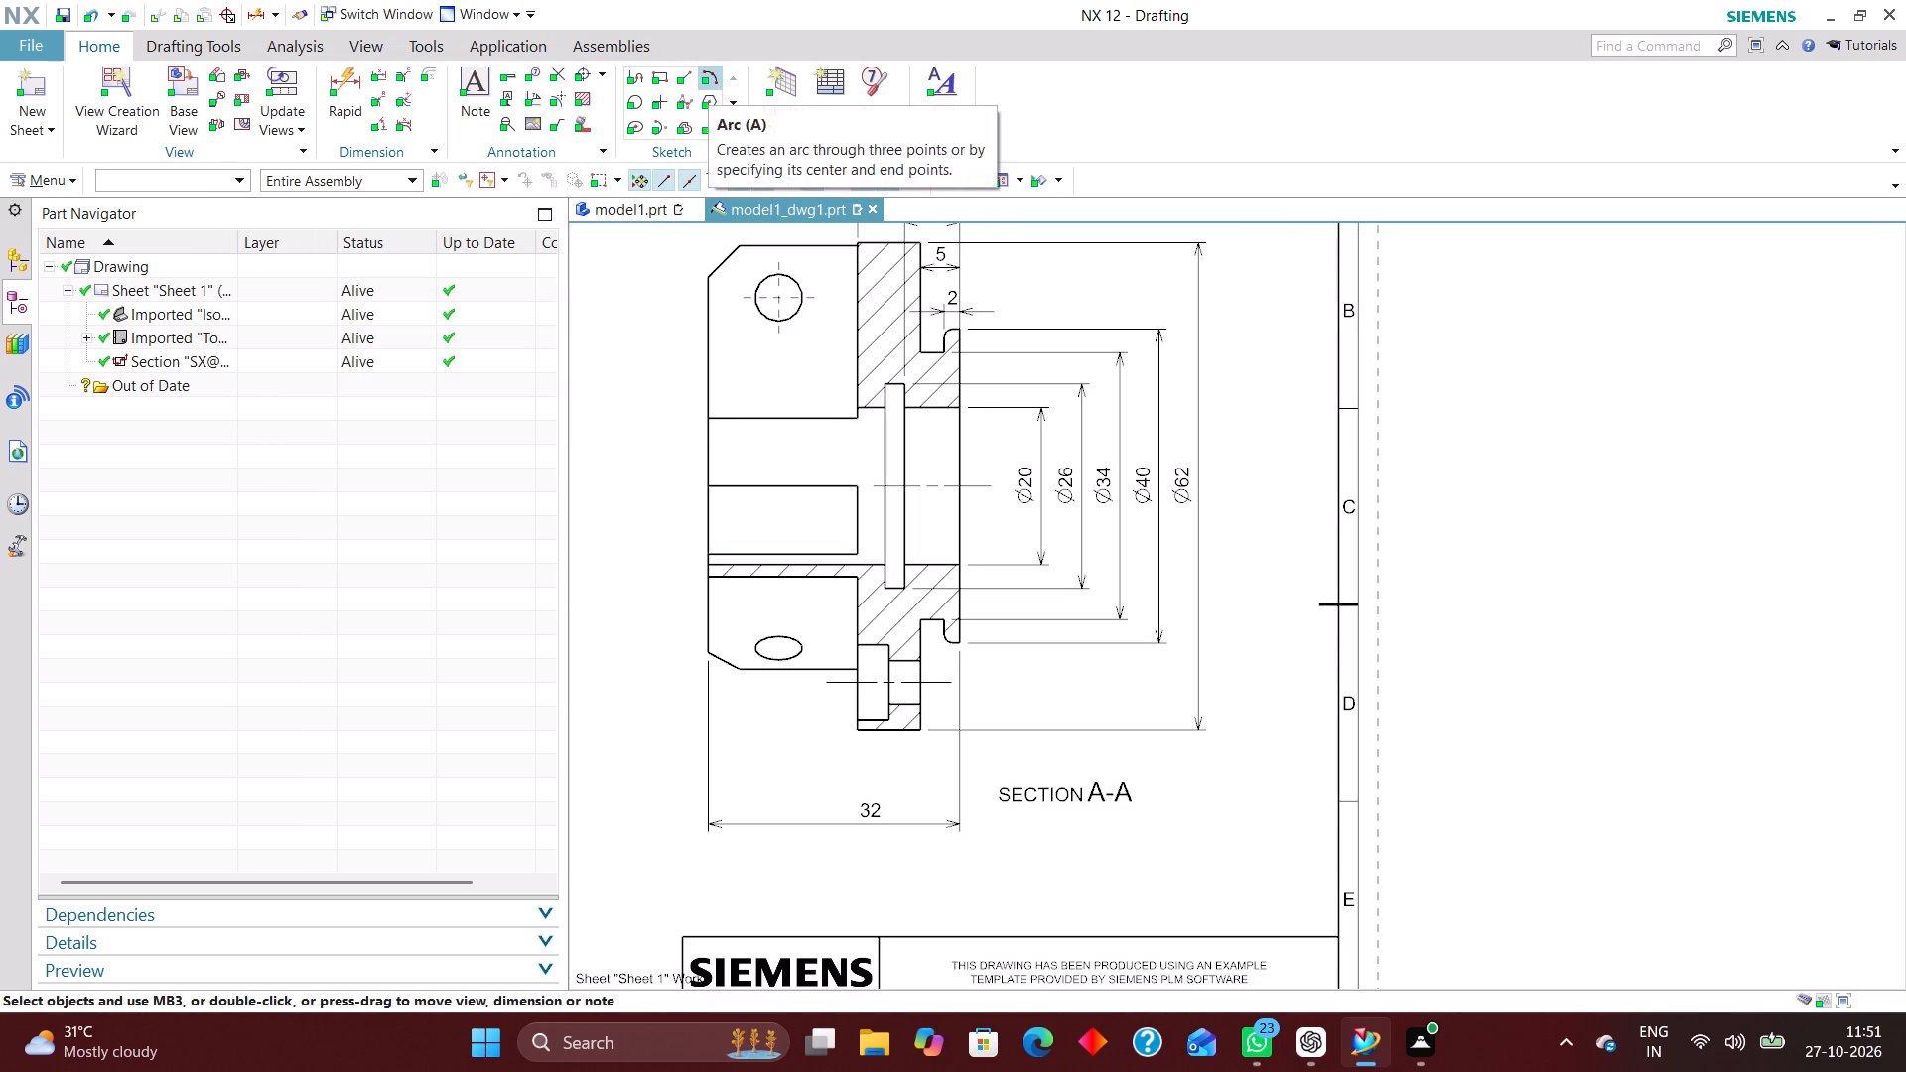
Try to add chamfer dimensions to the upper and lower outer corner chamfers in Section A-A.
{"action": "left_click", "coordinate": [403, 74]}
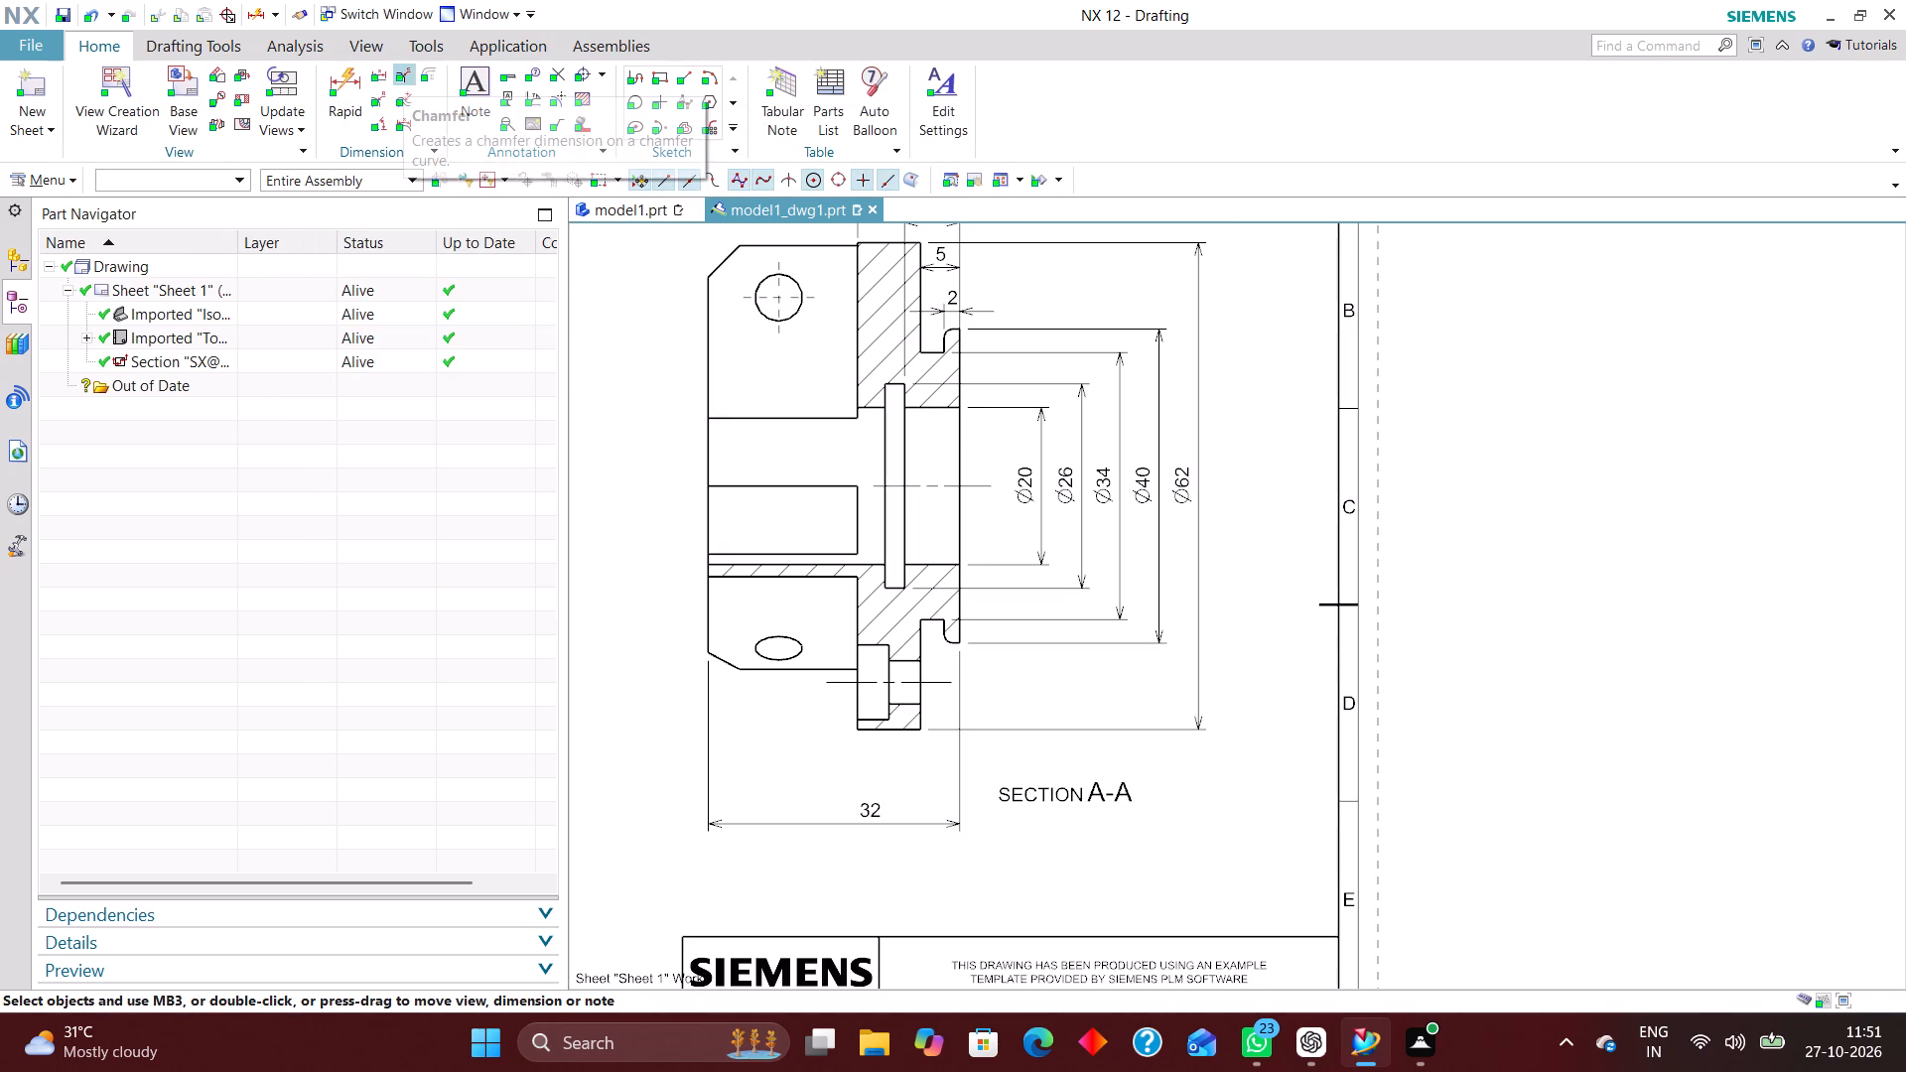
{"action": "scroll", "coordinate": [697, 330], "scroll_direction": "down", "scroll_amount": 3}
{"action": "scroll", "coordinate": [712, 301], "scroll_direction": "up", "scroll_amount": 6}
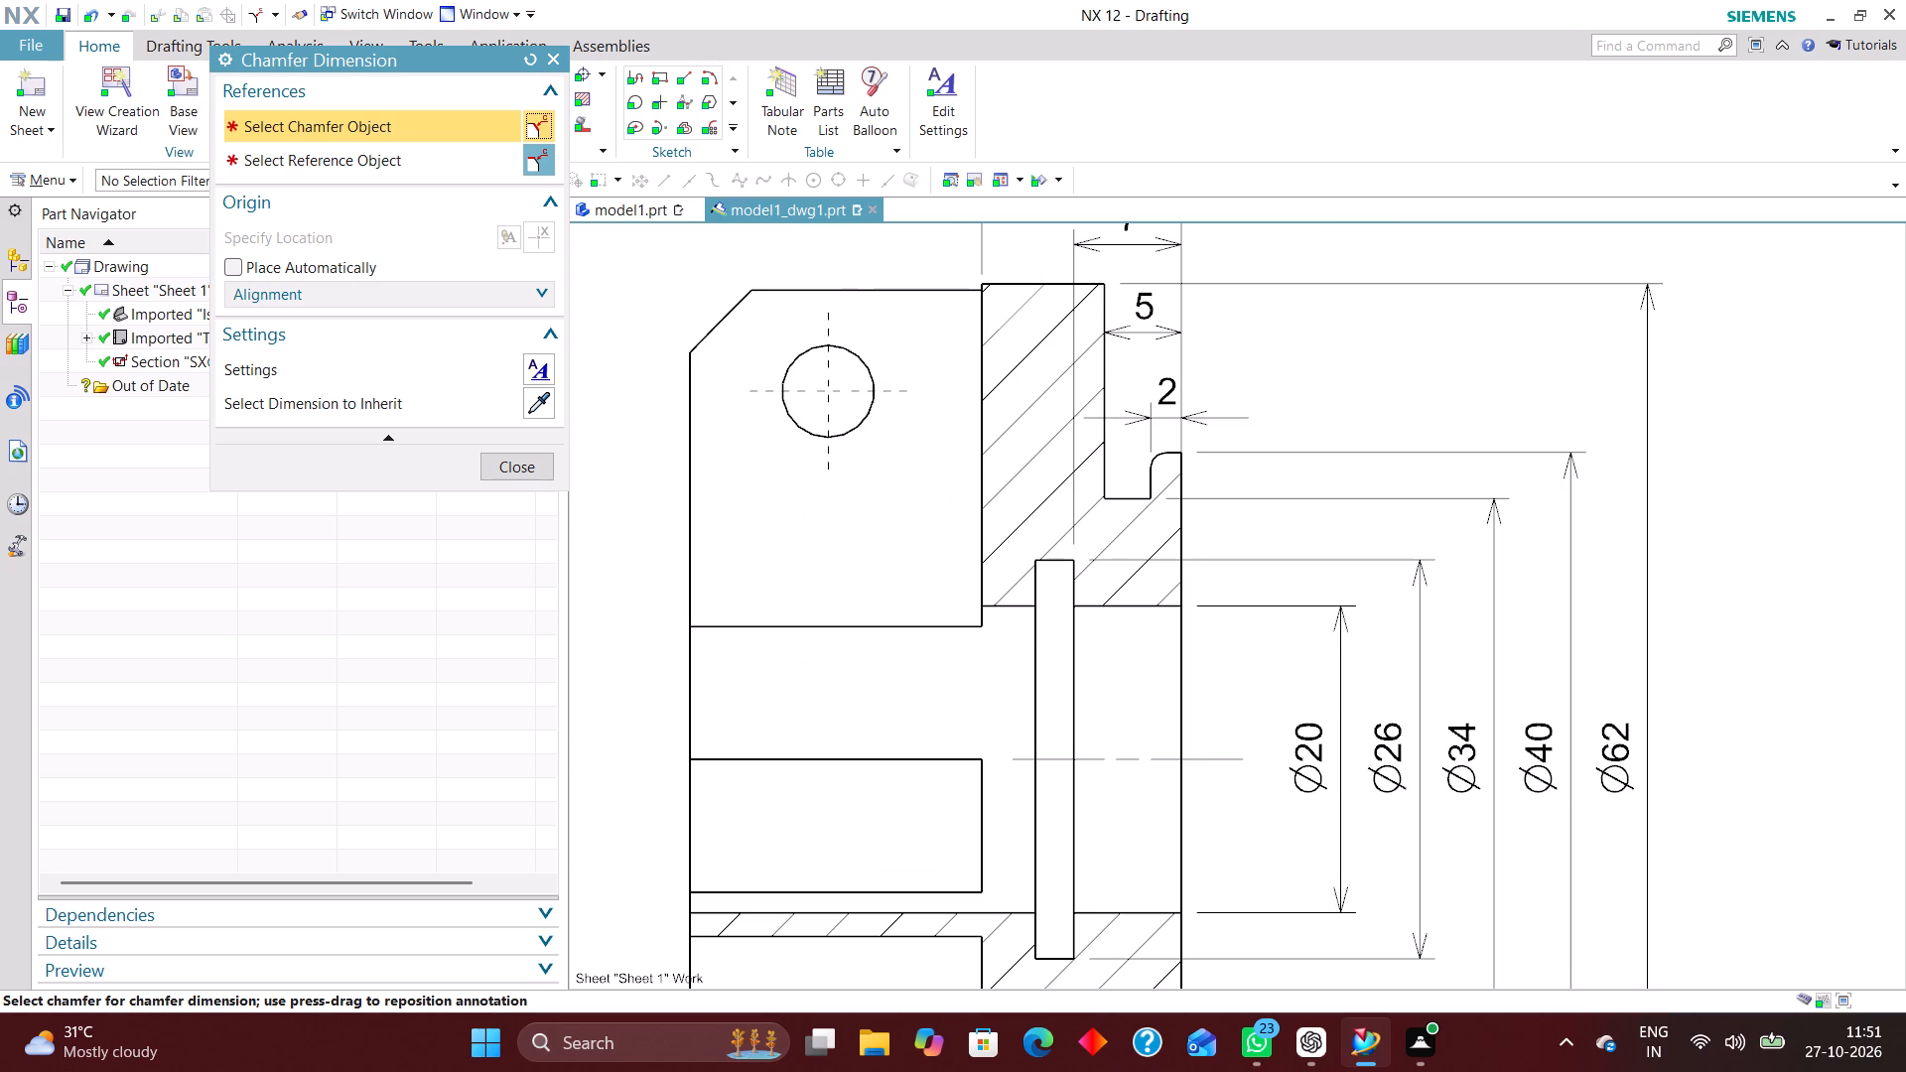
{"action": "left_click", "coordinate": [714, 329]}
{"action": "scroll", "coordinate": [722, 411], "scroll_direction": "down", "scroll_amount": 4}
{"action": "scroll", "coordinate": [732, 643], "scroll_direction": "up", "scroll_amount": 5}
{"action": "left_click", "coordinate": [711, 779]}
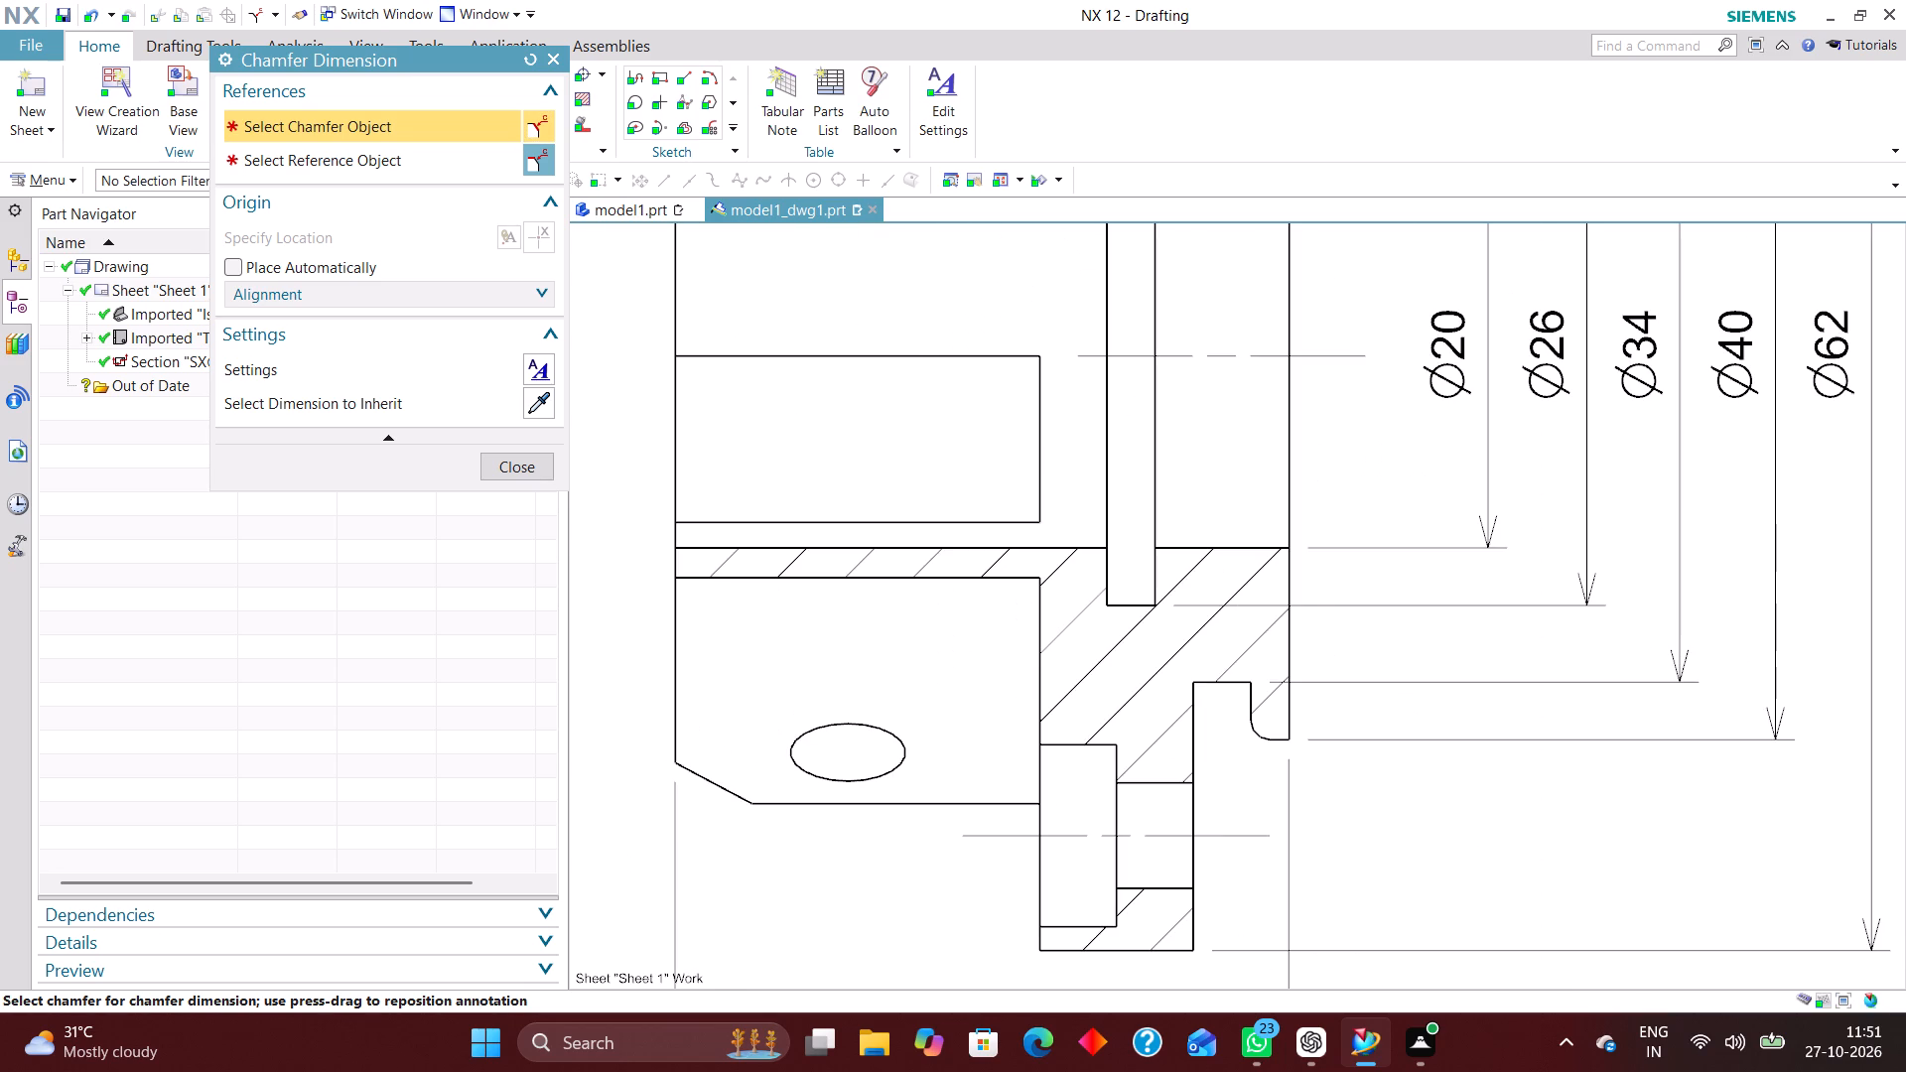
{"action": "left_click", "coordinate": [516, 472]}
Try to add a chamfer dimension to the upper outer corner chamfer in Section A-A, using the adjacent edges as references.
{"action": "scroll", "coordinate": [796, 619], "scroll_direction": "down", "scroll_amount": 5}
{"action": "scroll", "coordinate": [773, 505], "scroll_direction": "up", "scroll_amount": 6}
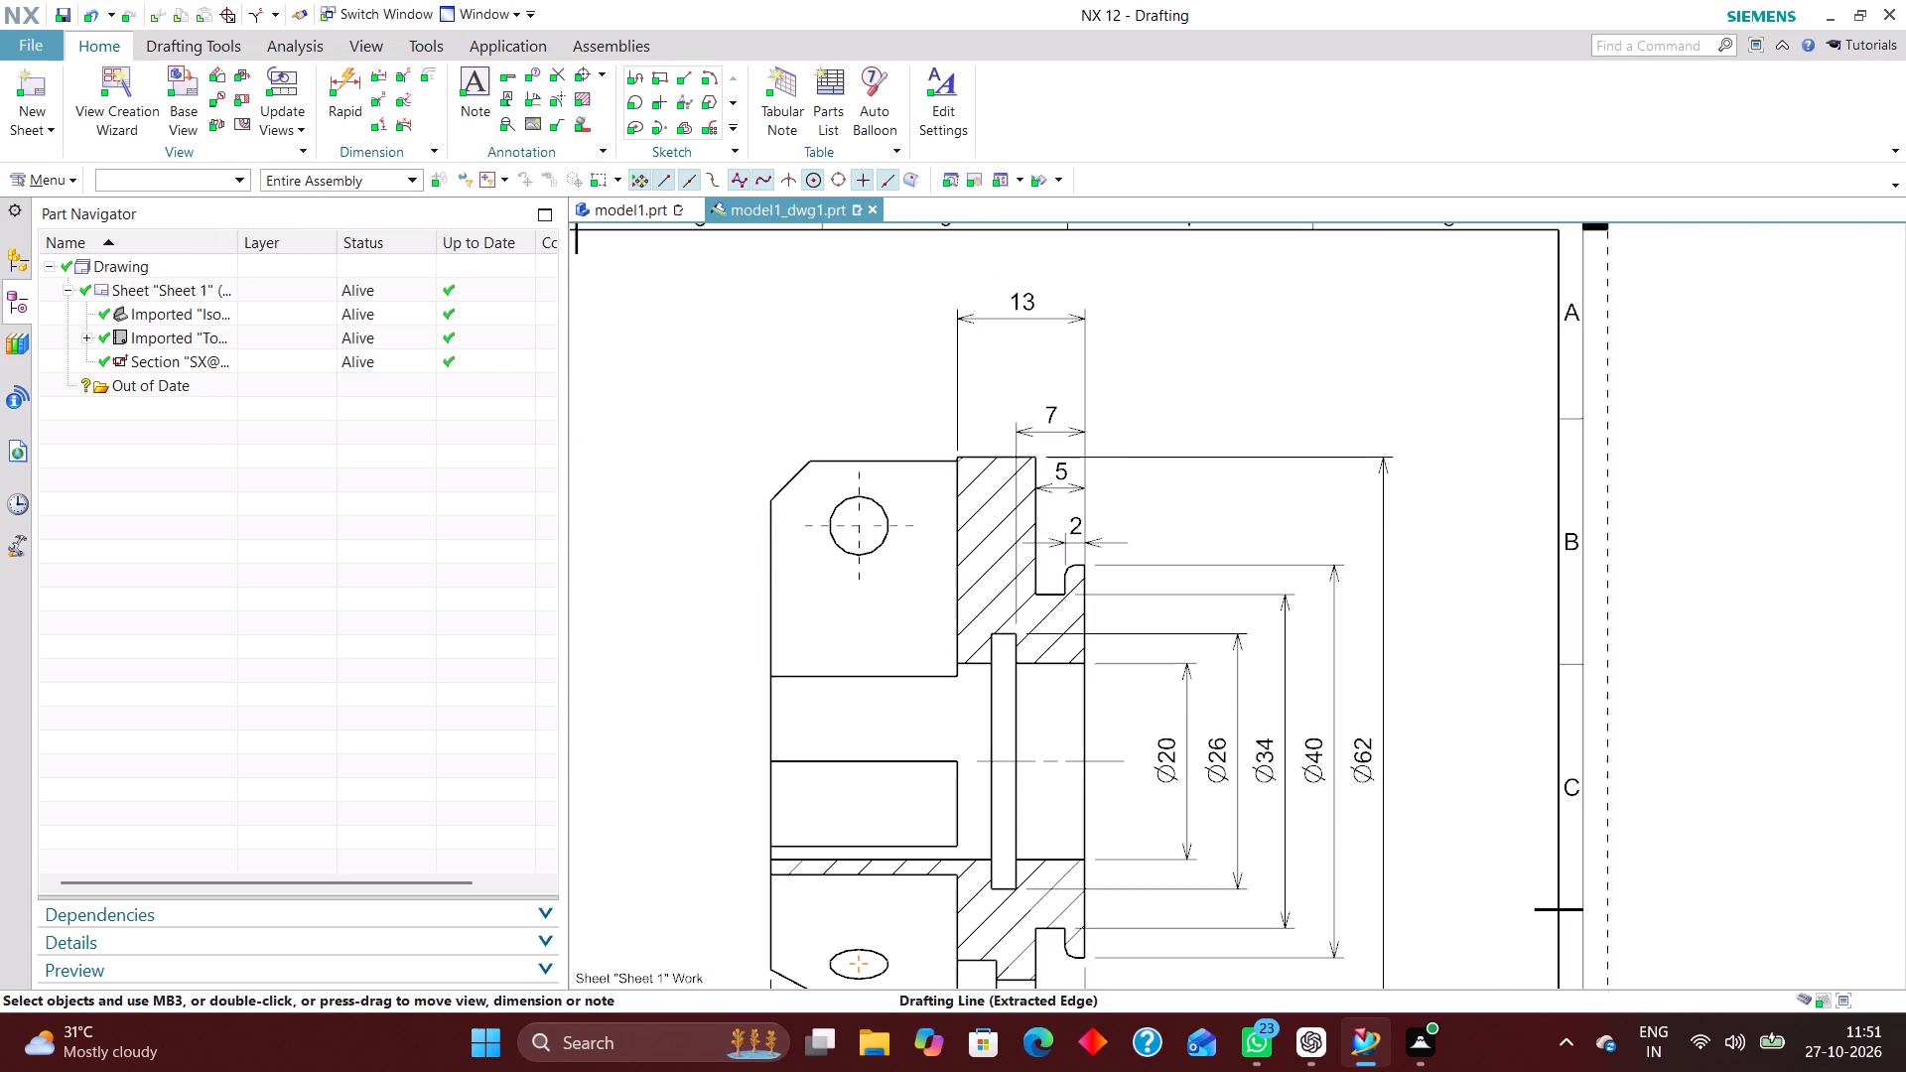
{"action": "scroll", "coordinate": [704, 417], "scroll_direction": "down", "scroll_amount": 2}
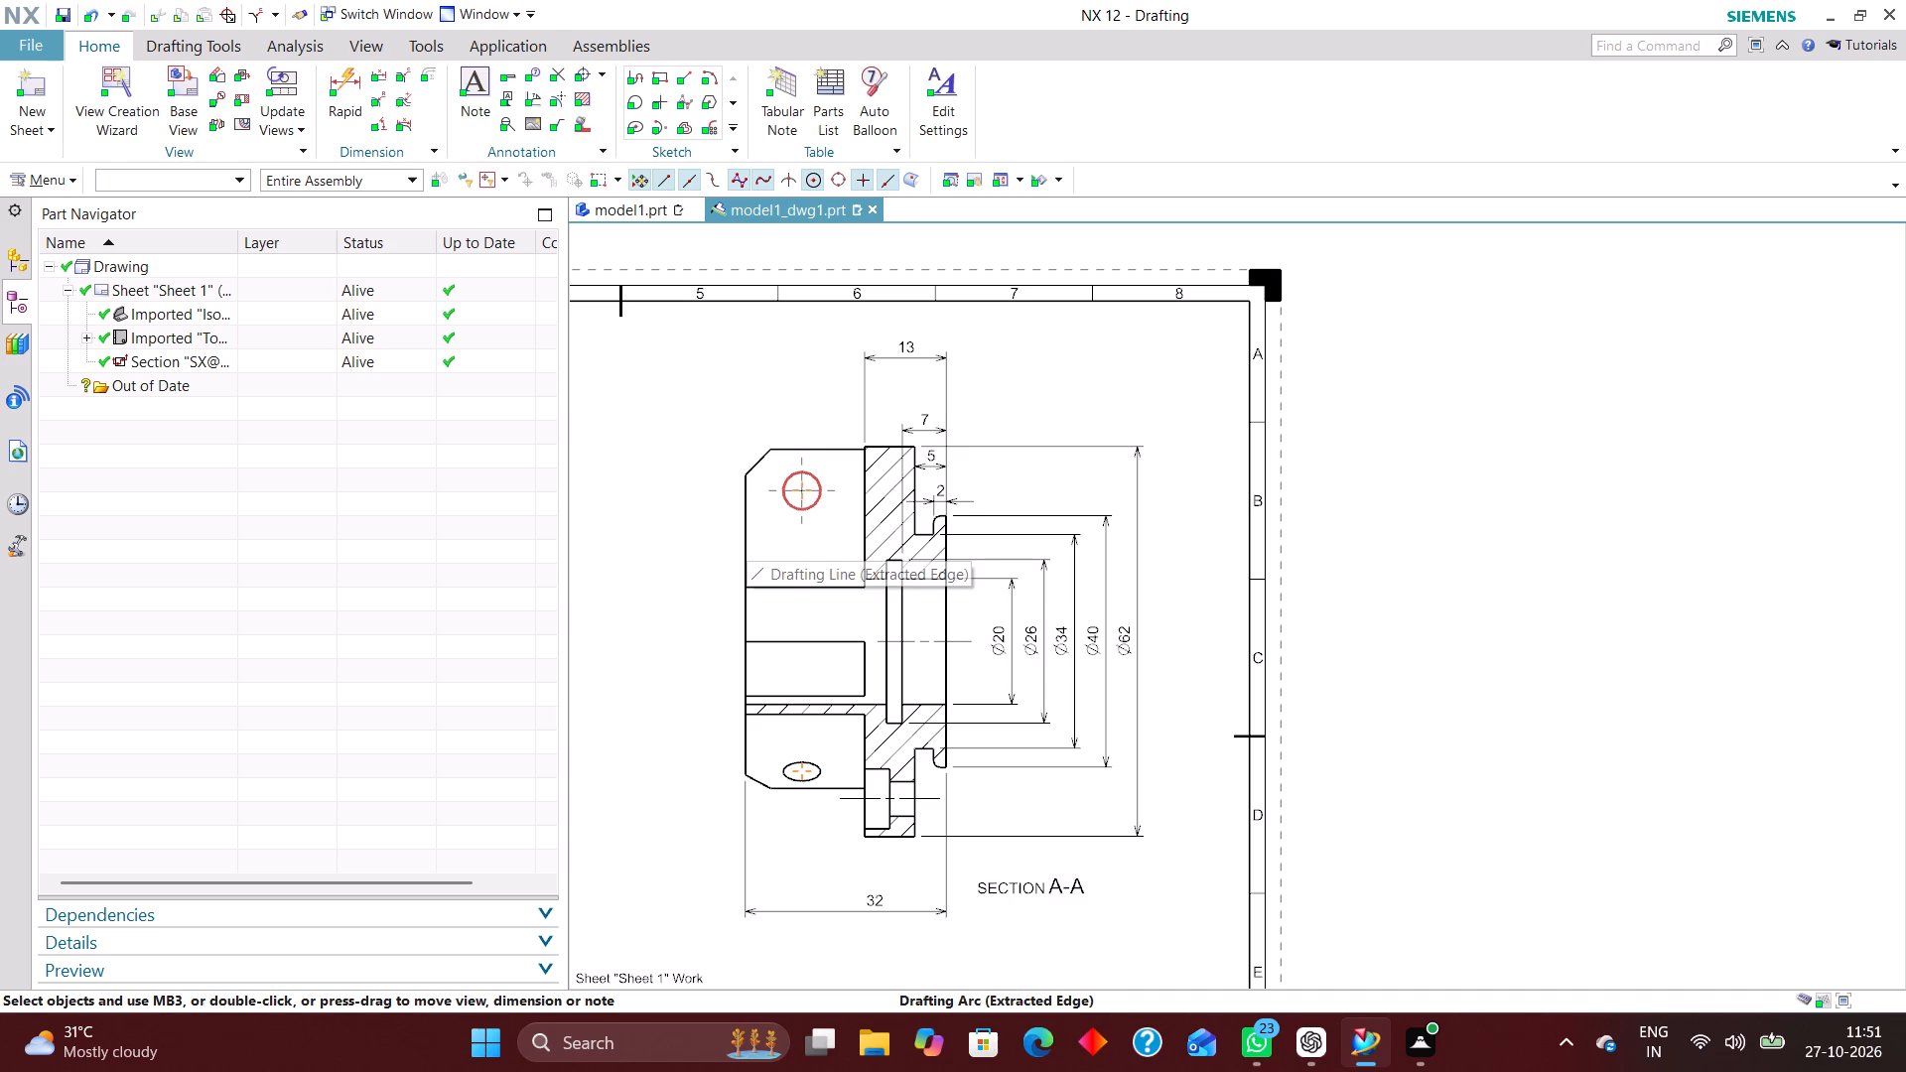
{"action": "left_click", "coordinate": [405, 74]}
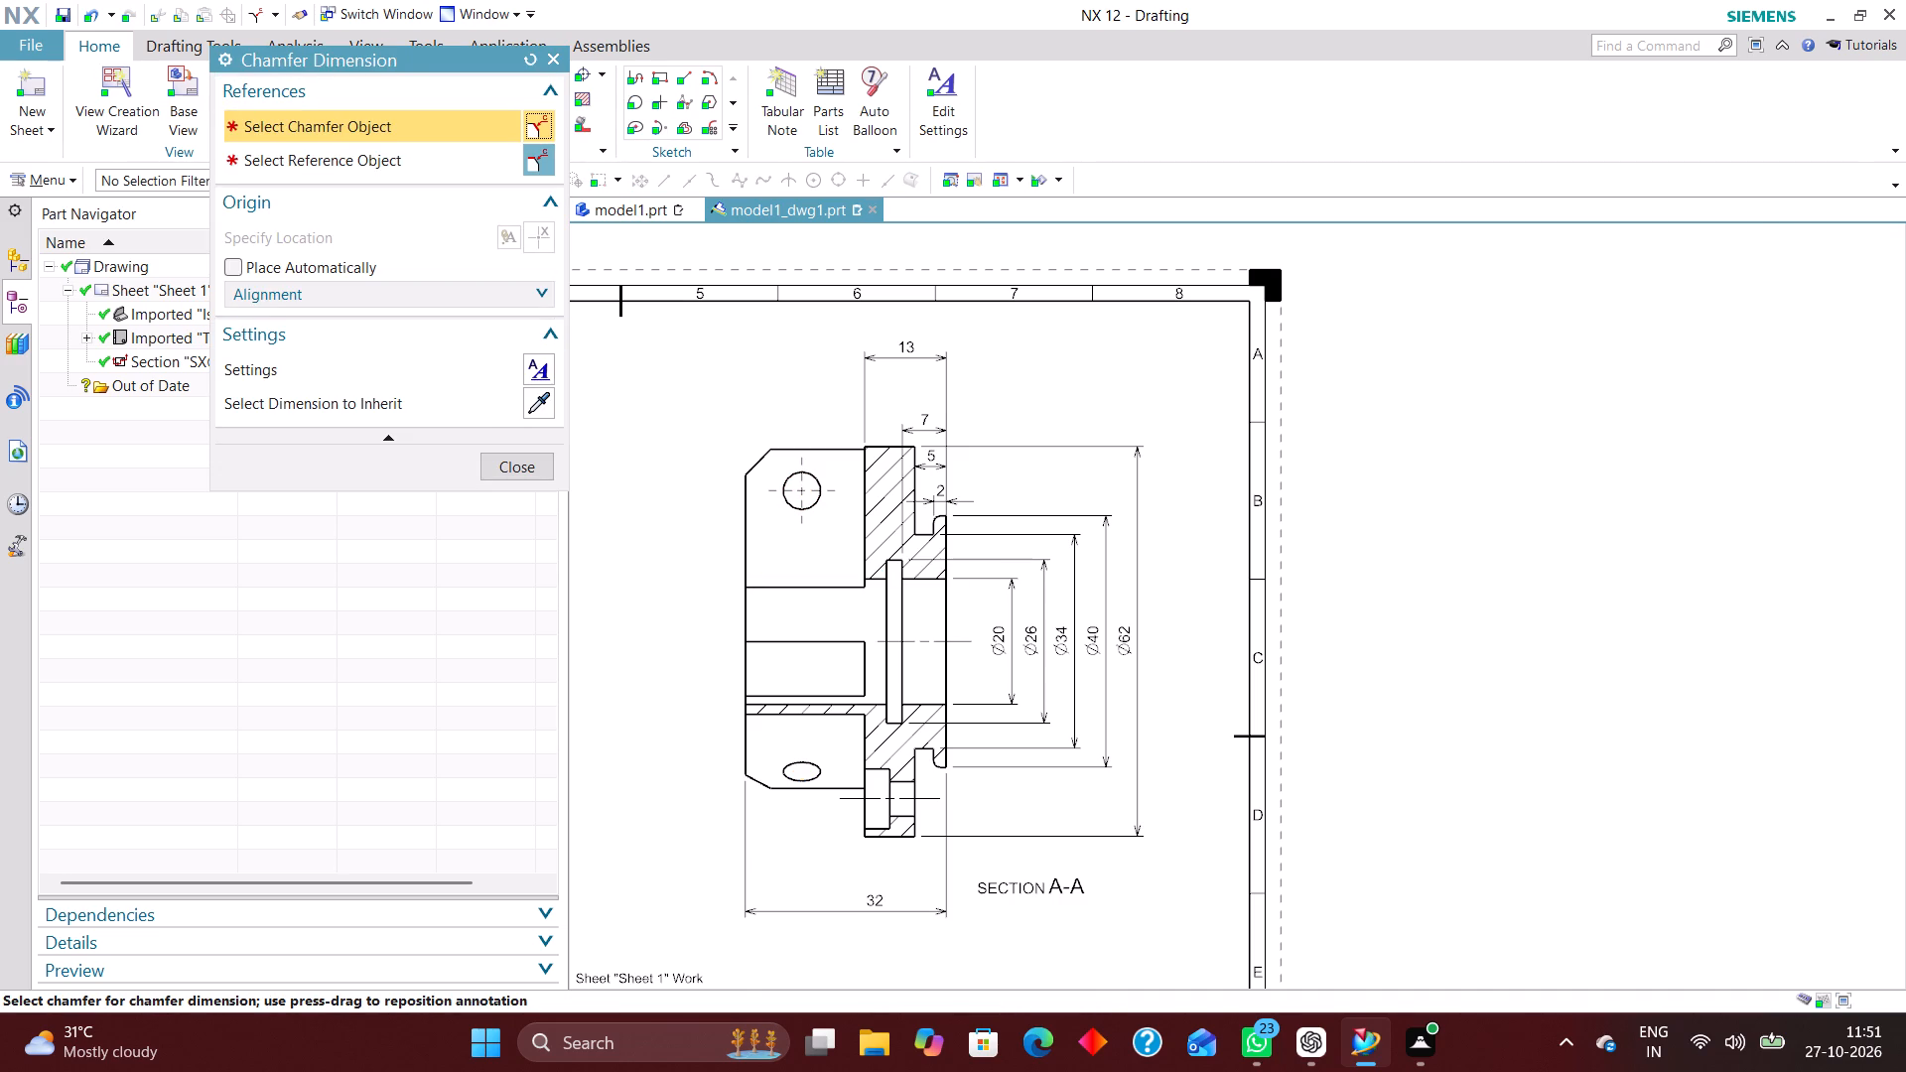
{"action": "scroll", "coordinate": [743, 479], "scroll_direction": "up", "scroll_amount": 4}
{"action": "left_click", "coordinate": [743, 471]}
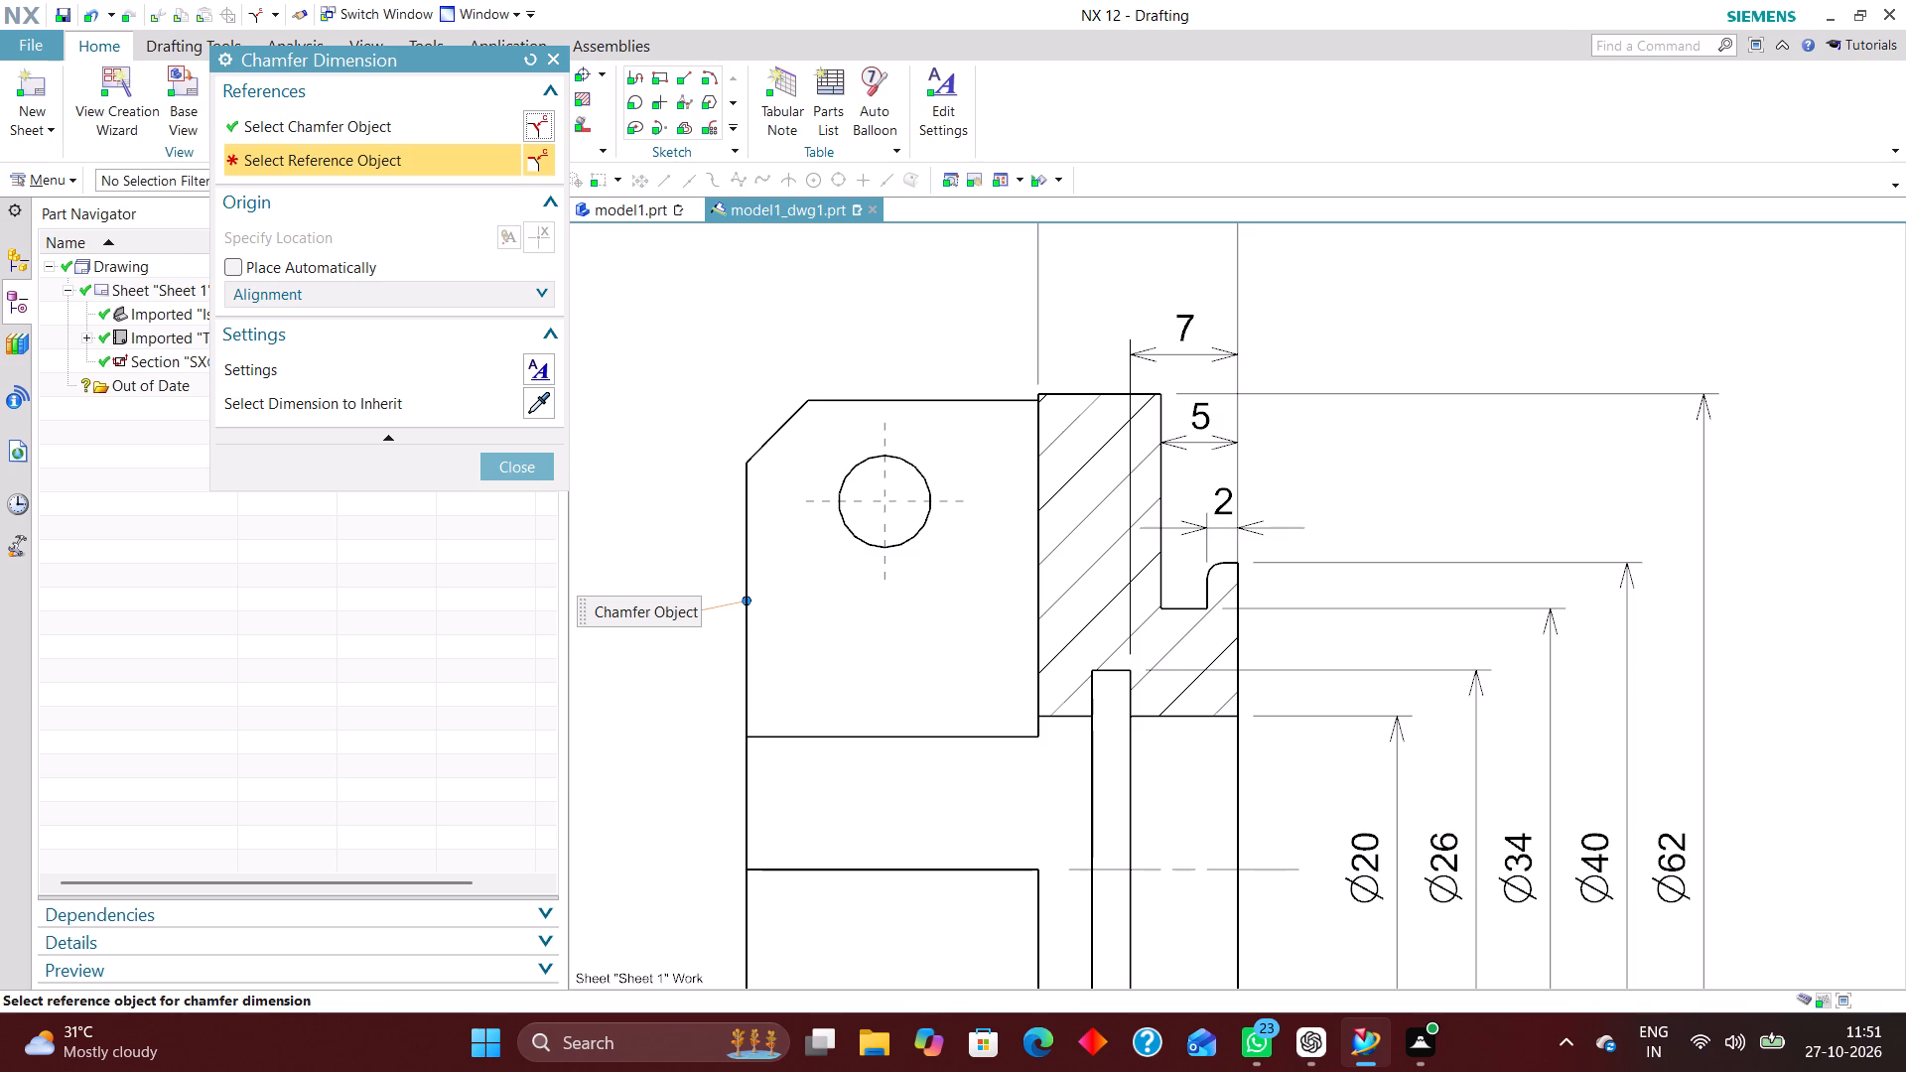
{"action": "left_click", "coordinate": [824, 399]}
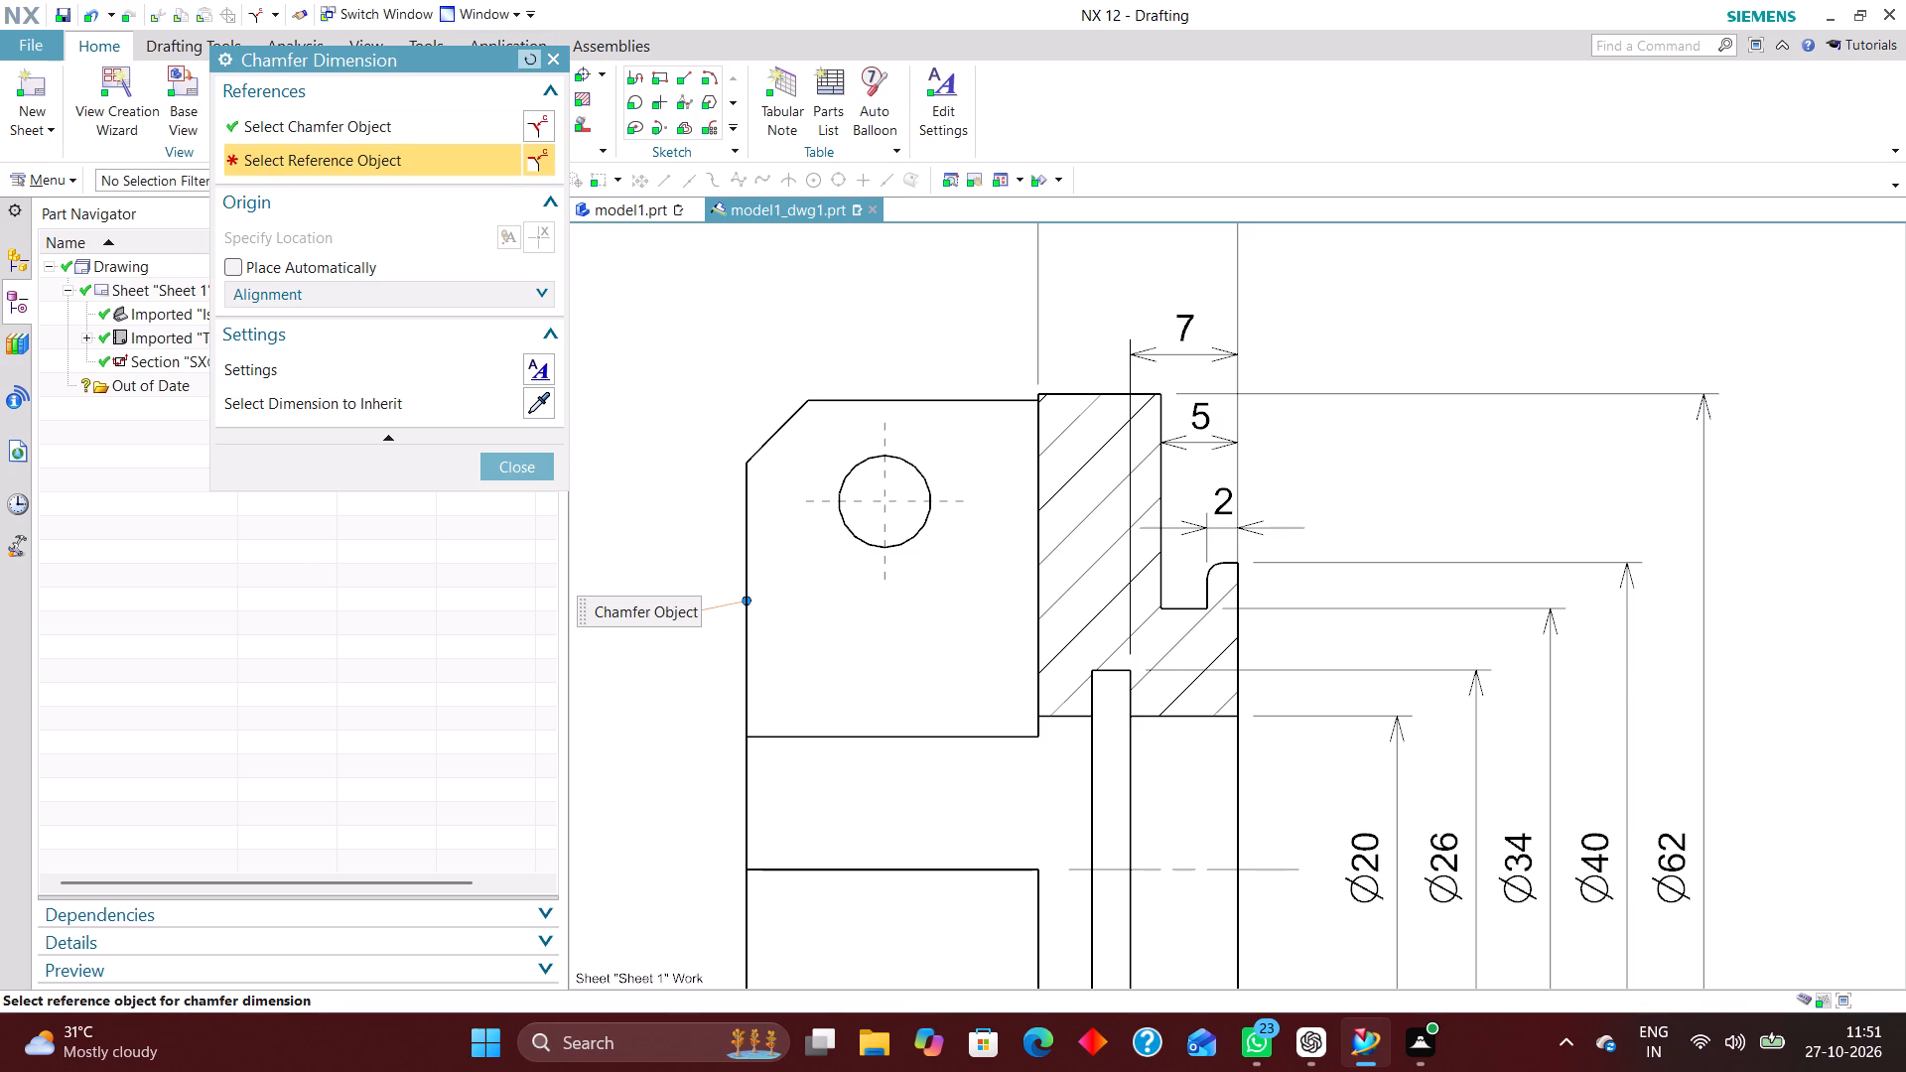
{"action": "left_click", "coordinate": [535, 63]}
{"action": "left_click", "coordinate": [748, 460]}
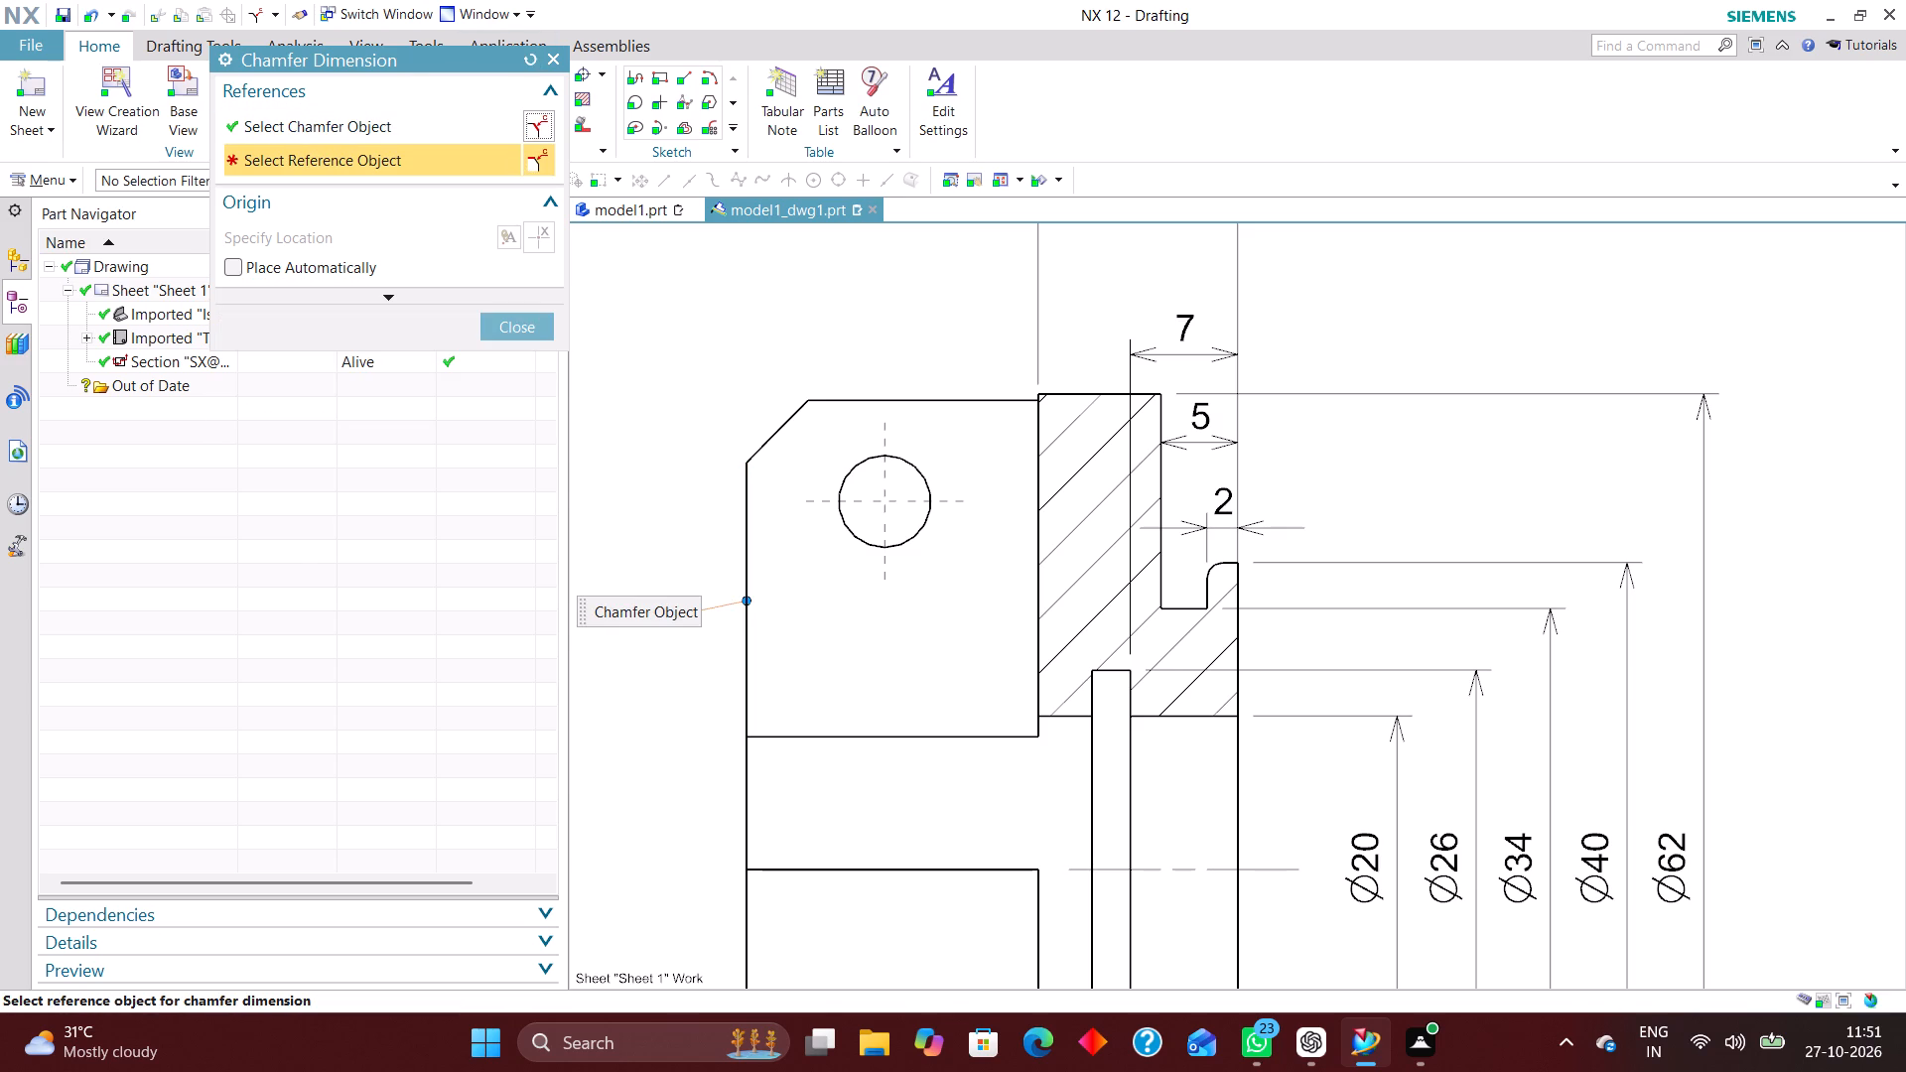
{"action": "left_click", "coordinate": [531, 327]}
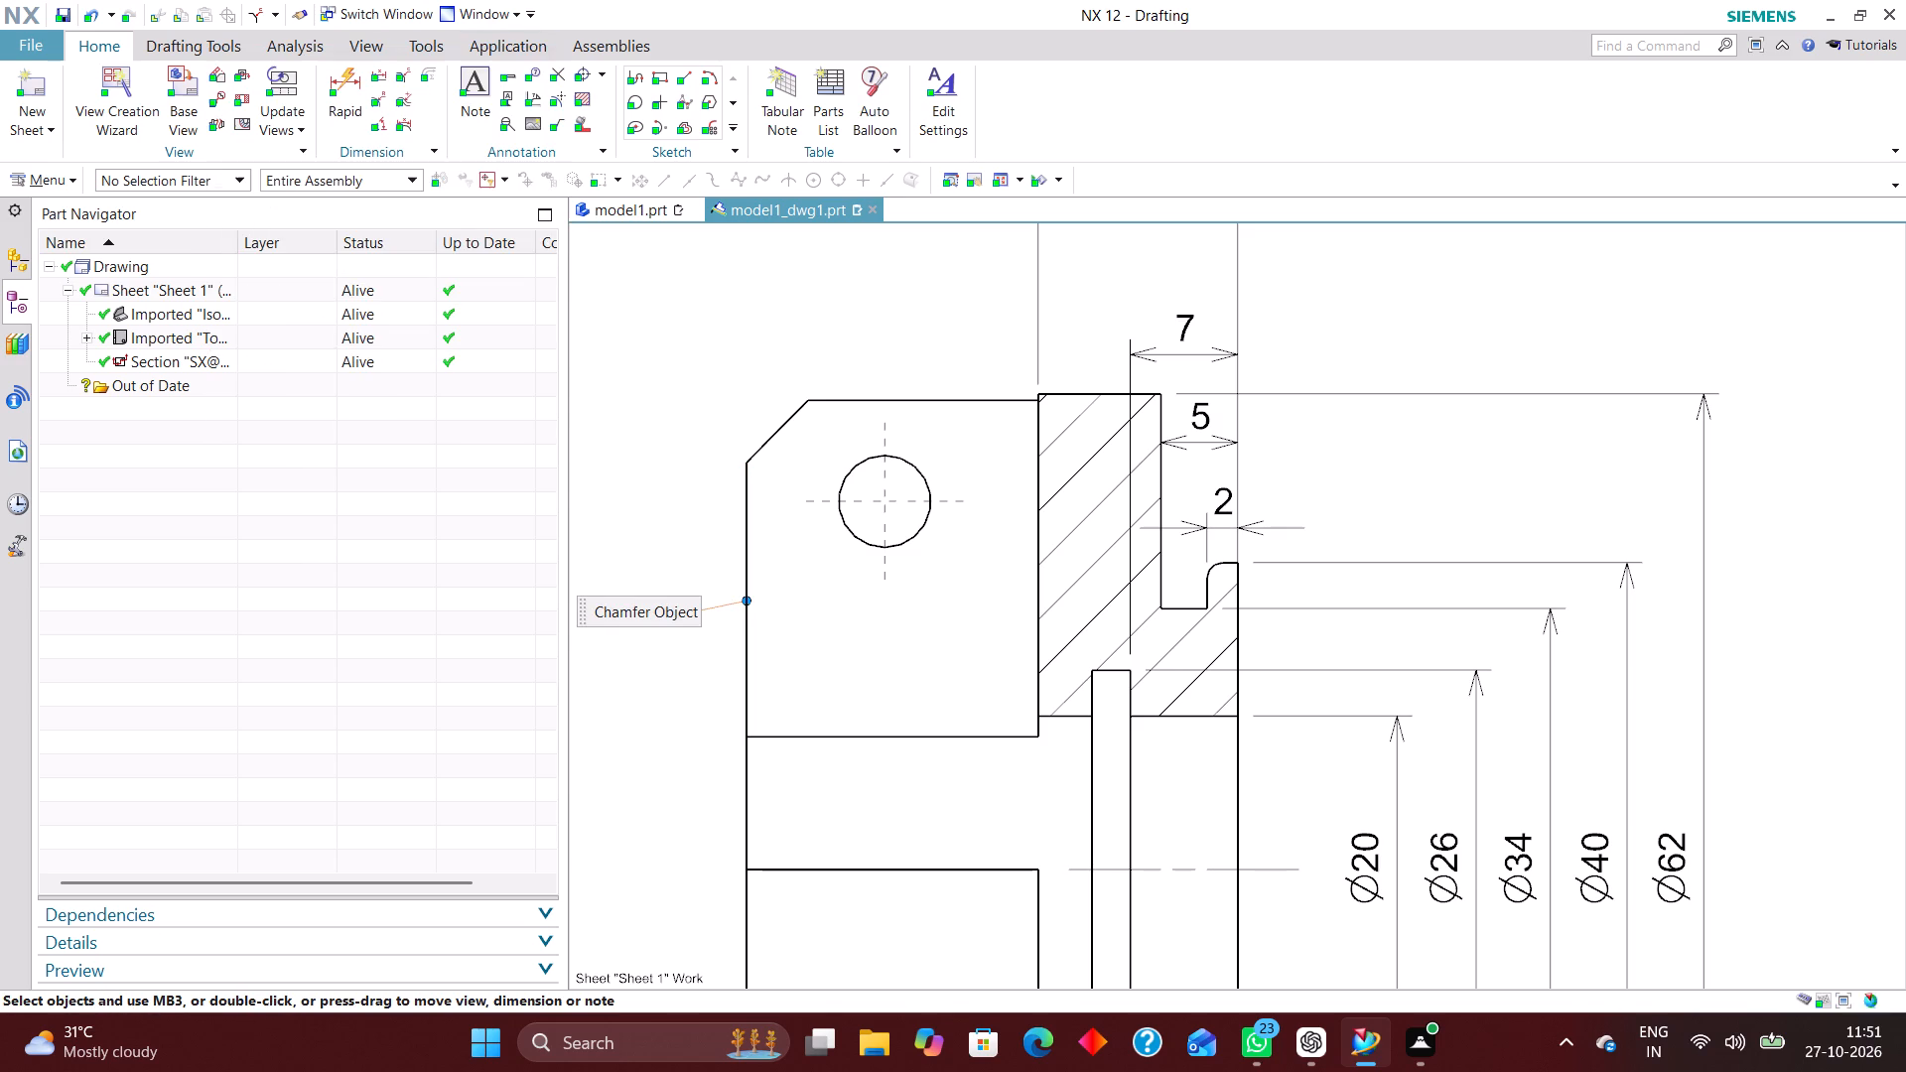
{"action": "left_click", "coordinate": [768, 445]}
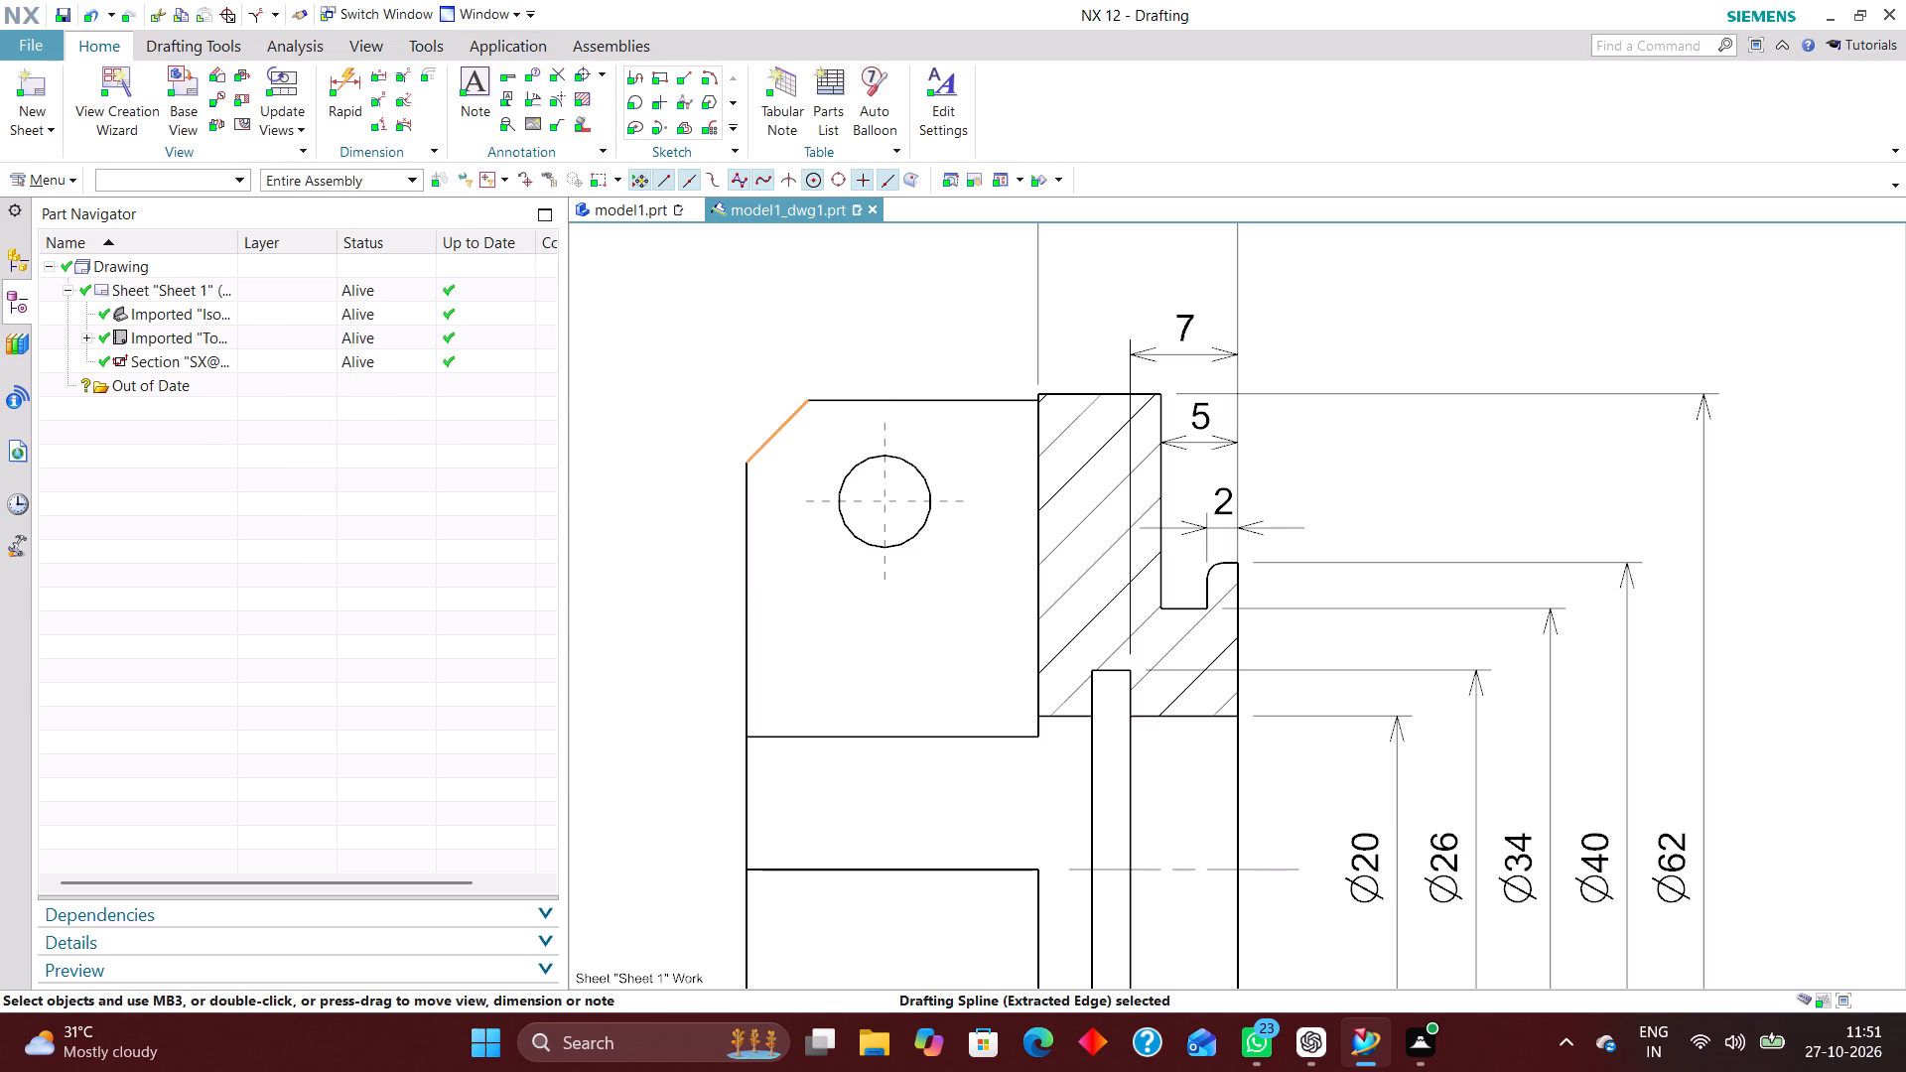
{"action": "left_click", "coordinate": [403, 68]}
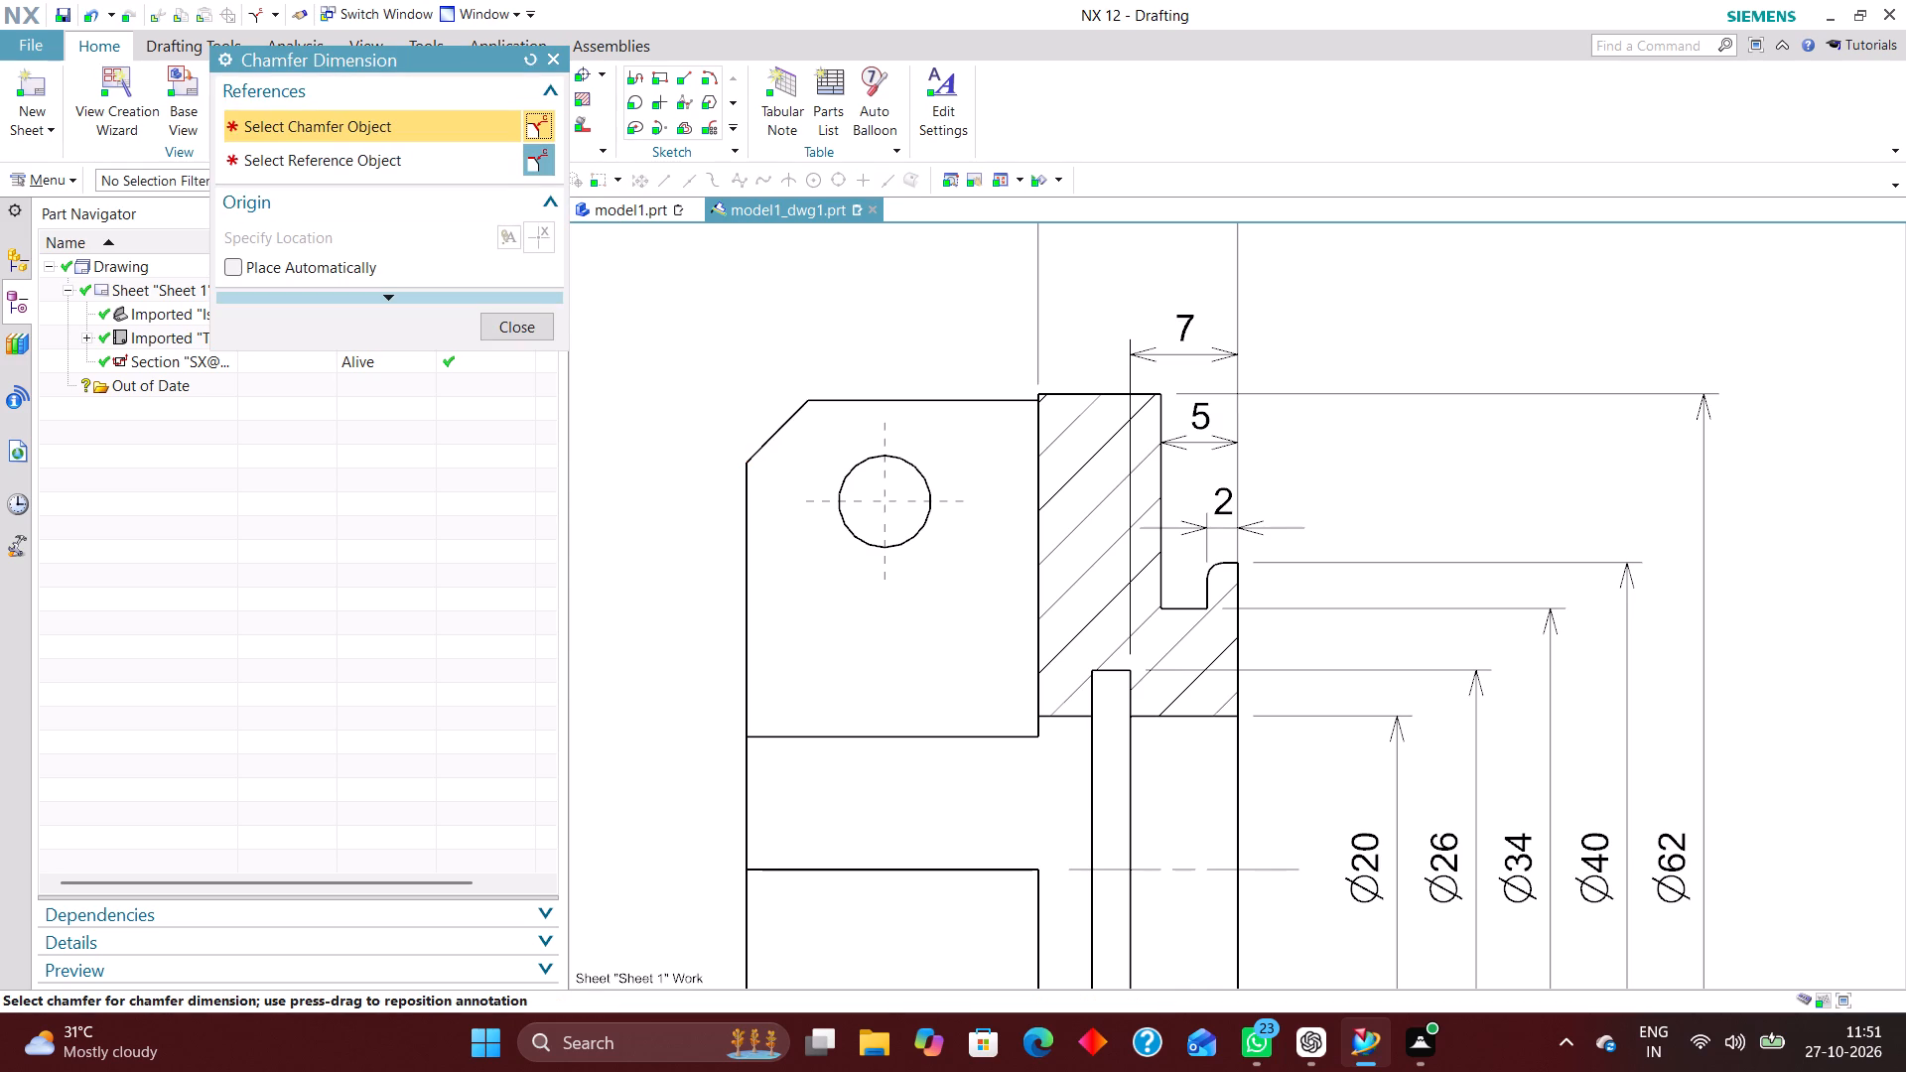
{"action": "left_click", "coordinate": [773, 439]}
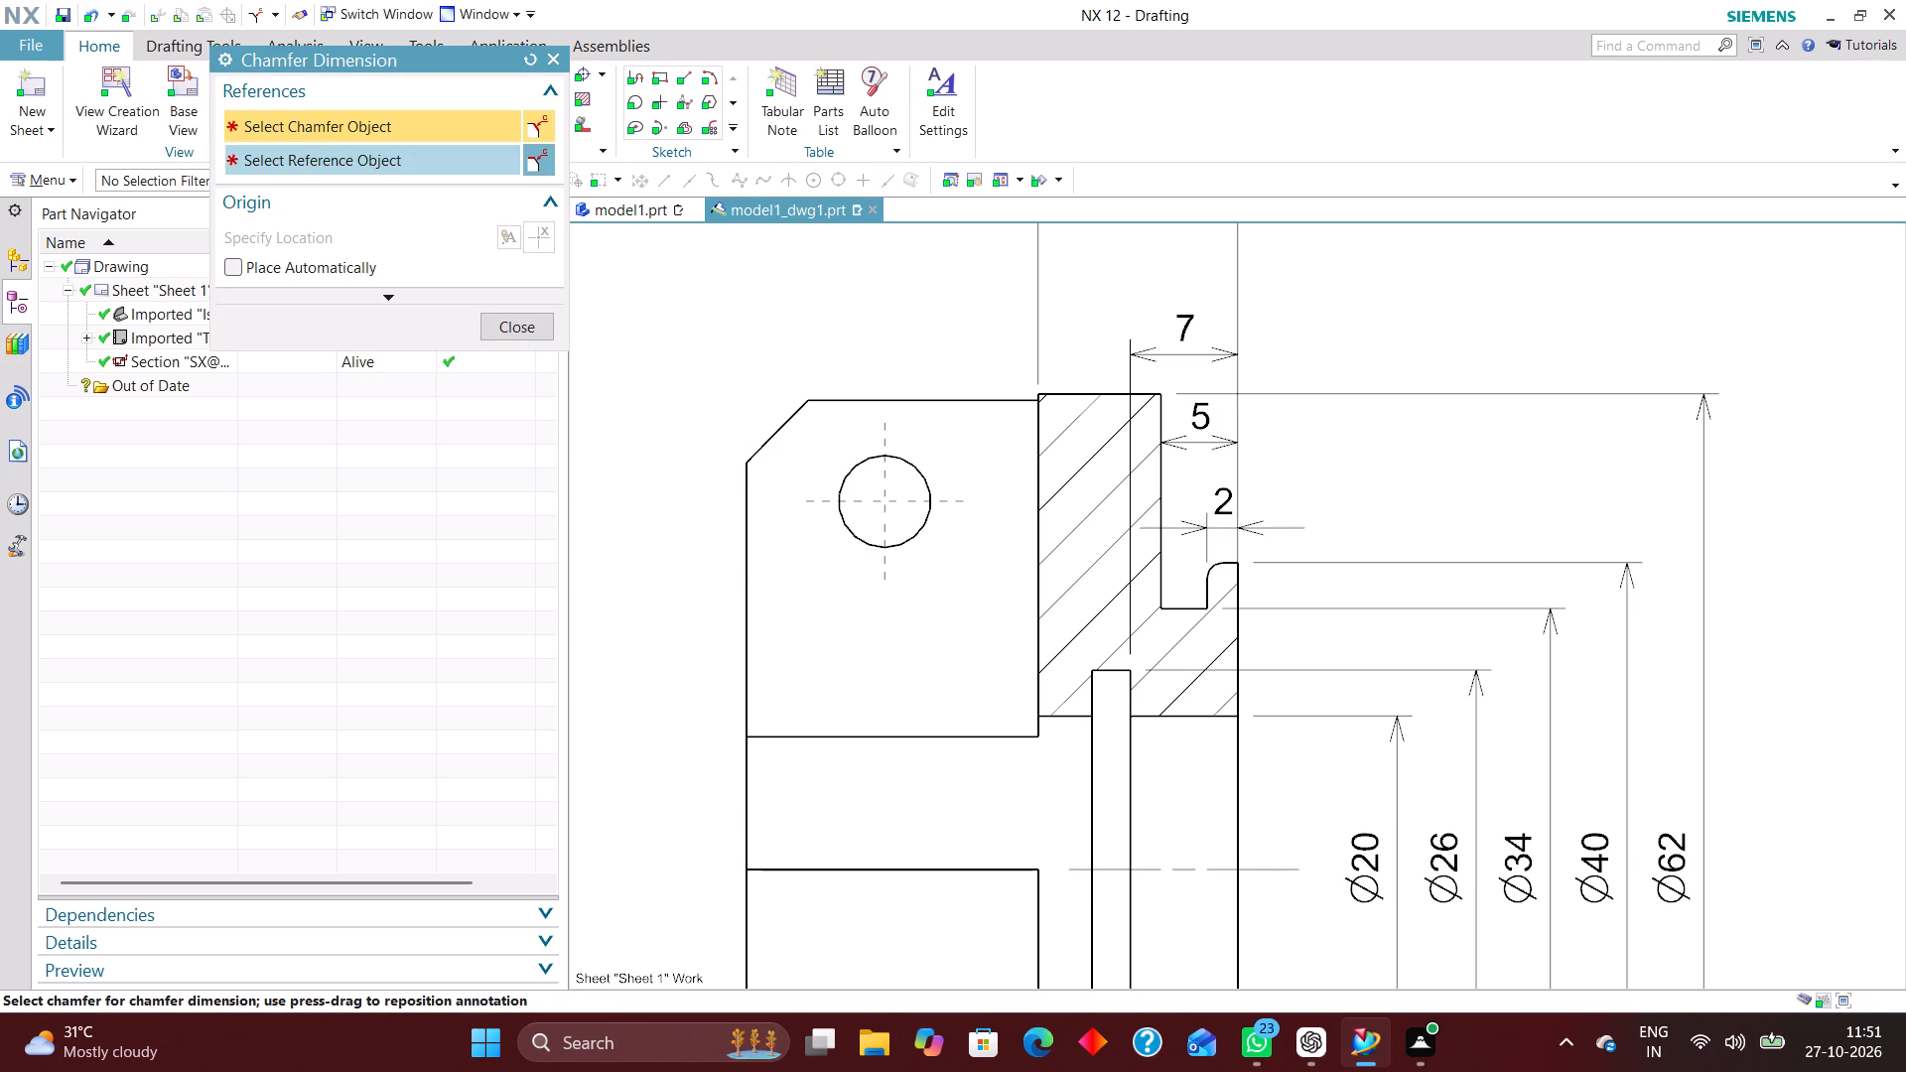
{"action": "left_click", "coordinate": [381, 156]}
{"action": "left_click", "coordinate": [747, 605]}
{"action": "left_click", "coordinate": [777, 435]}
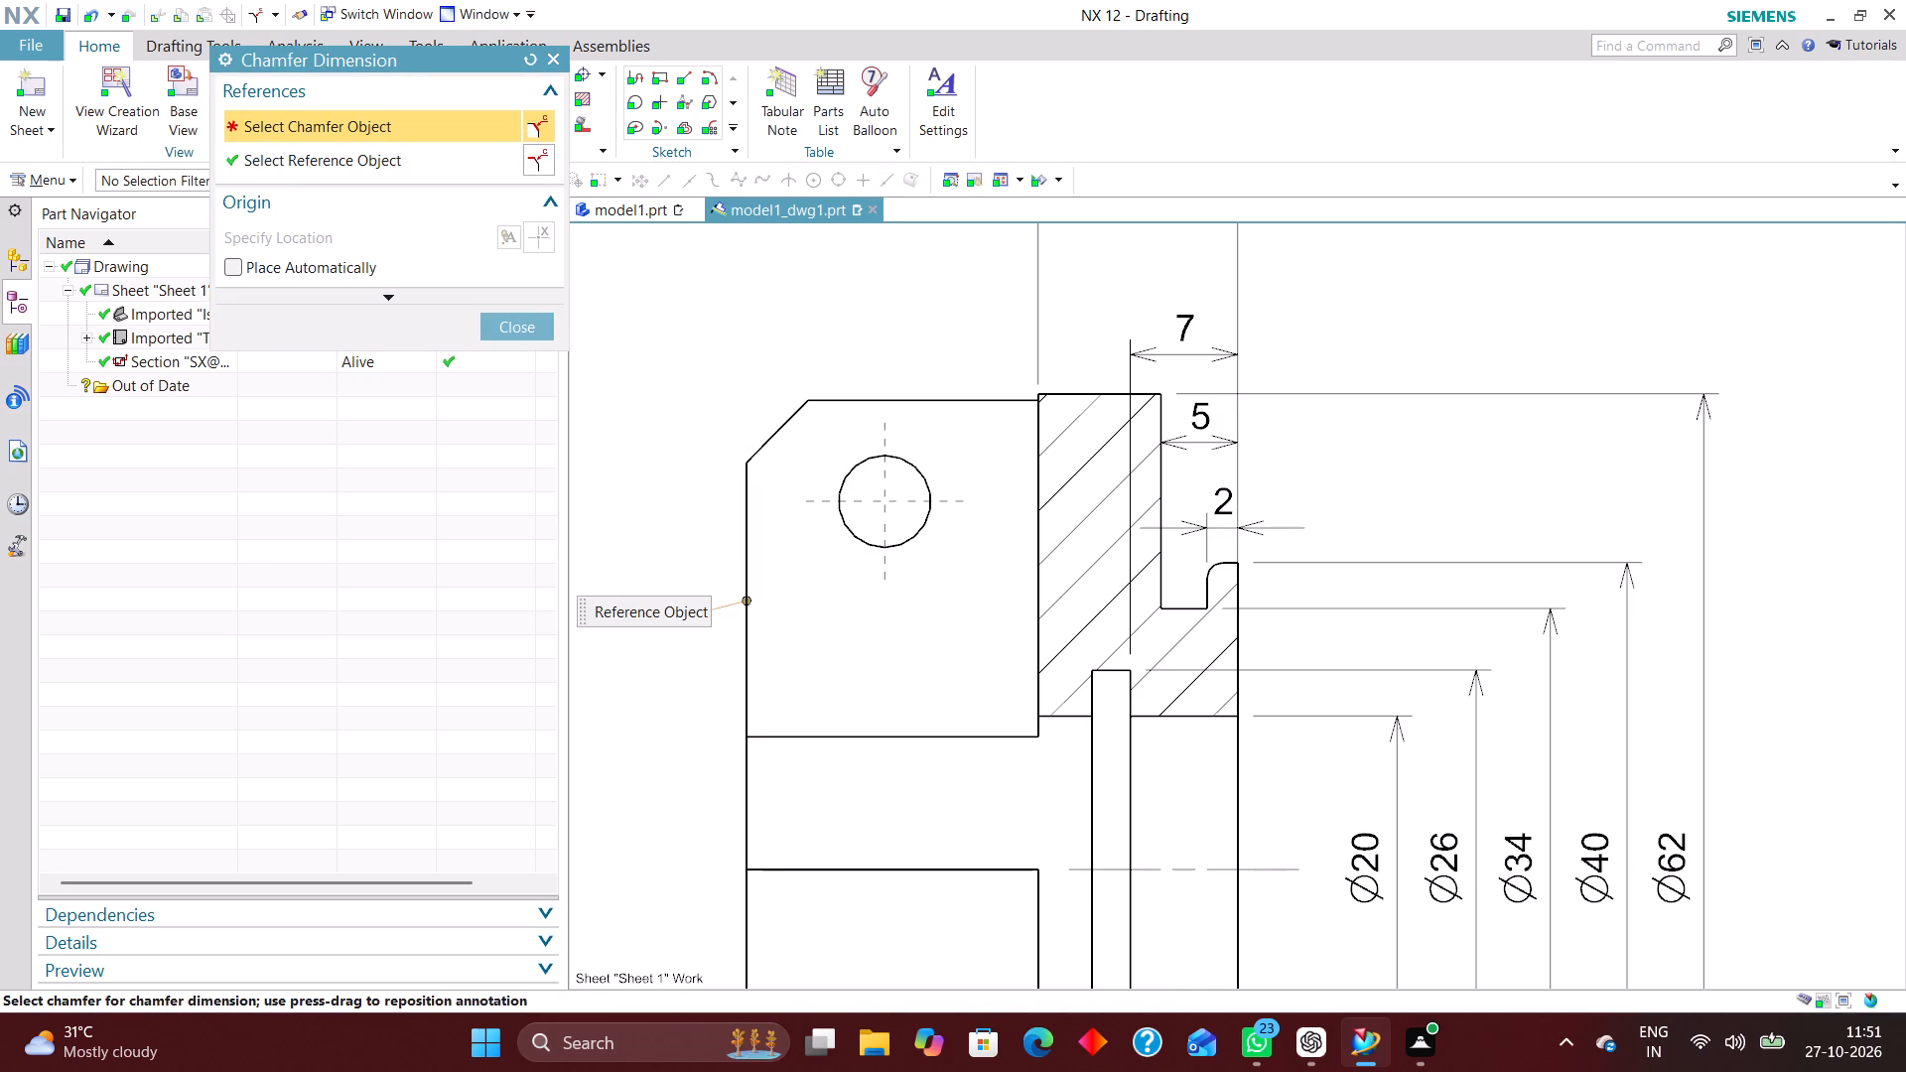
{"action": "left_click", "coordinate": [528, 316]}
Move the 7 mm and 5 mm length dimensions higher above Section A-A, with the 5 mm one clear above the flange.
{"action": "scroll", "coordinate": [793, 459], "scroll_direction": "down", "scroll_amount": 3}
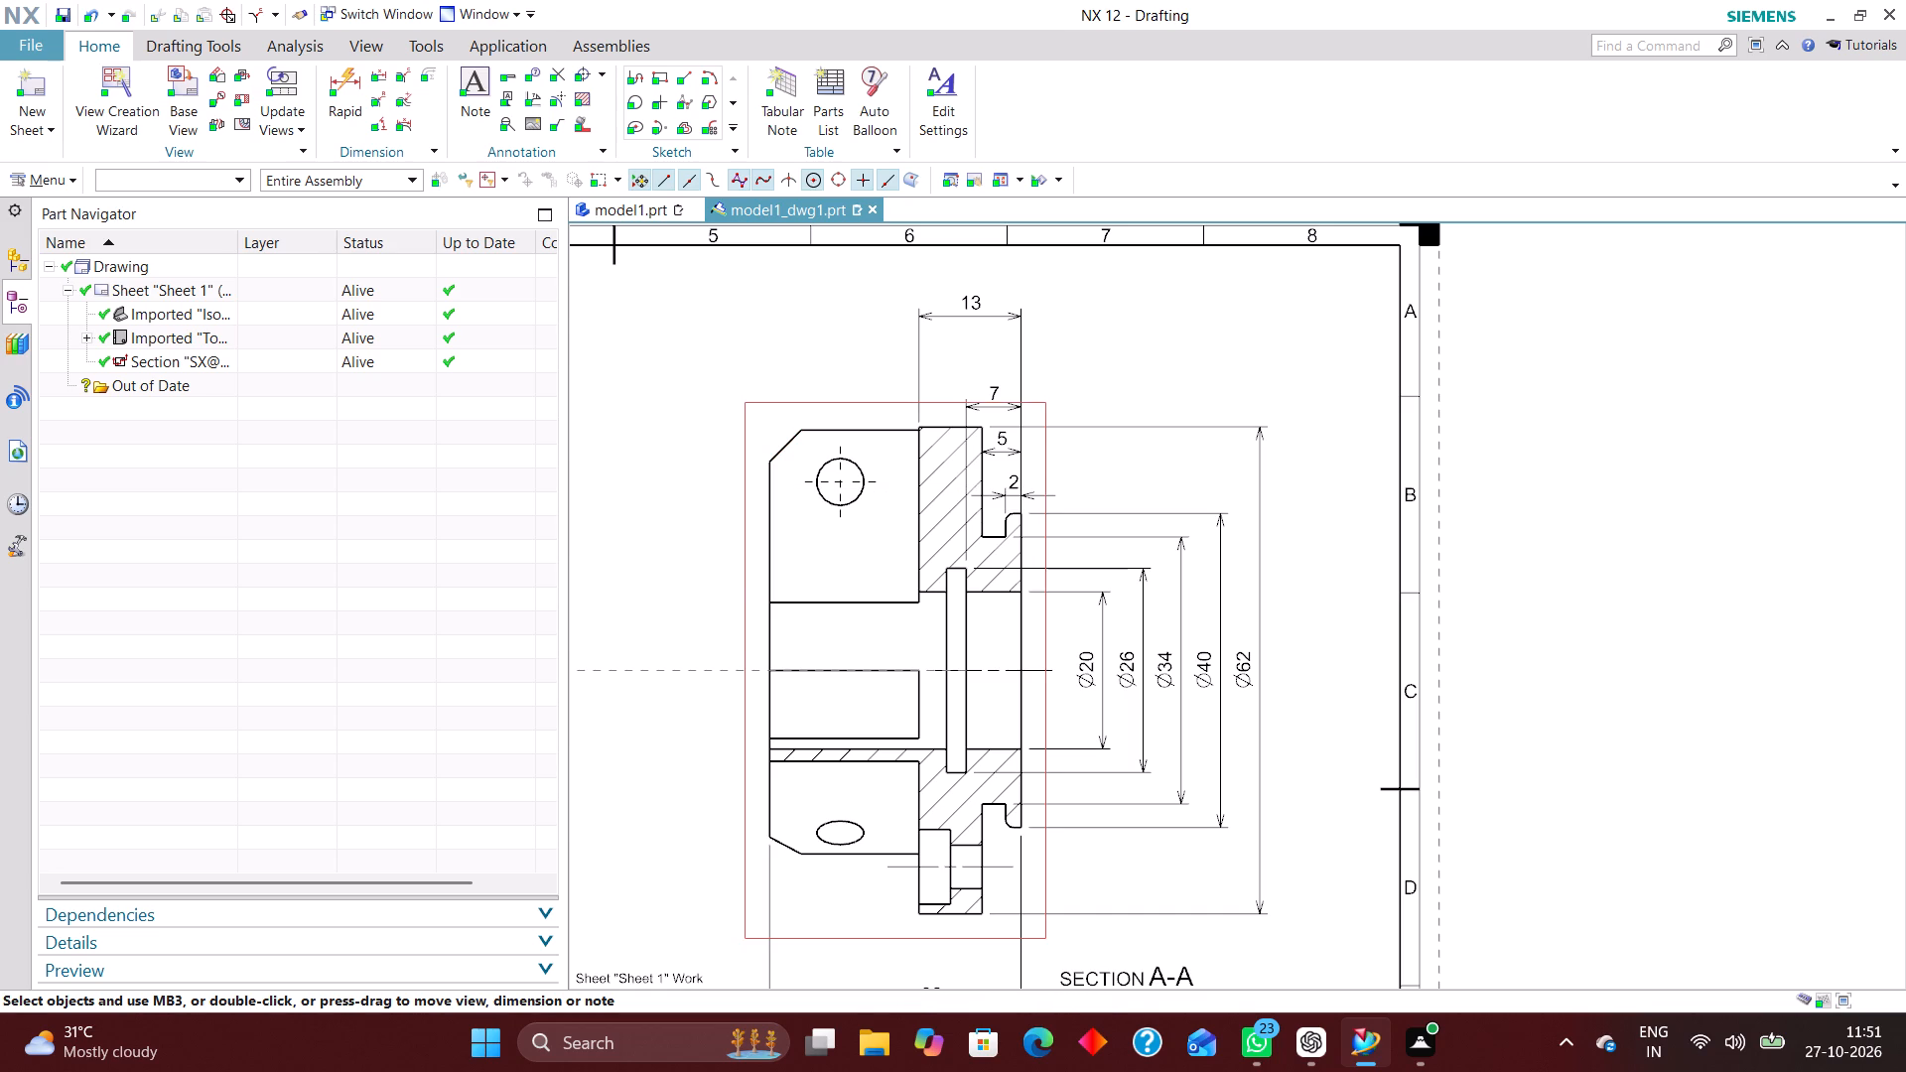
{"action": "scroll", "coordinate": [1015, 481], "scroll_direction": "down", "scroll_amount": 2}
{"action": "scroll", "coordinate": [1073, 551], "scroll_direction": "up", "scroll_amount": 2}
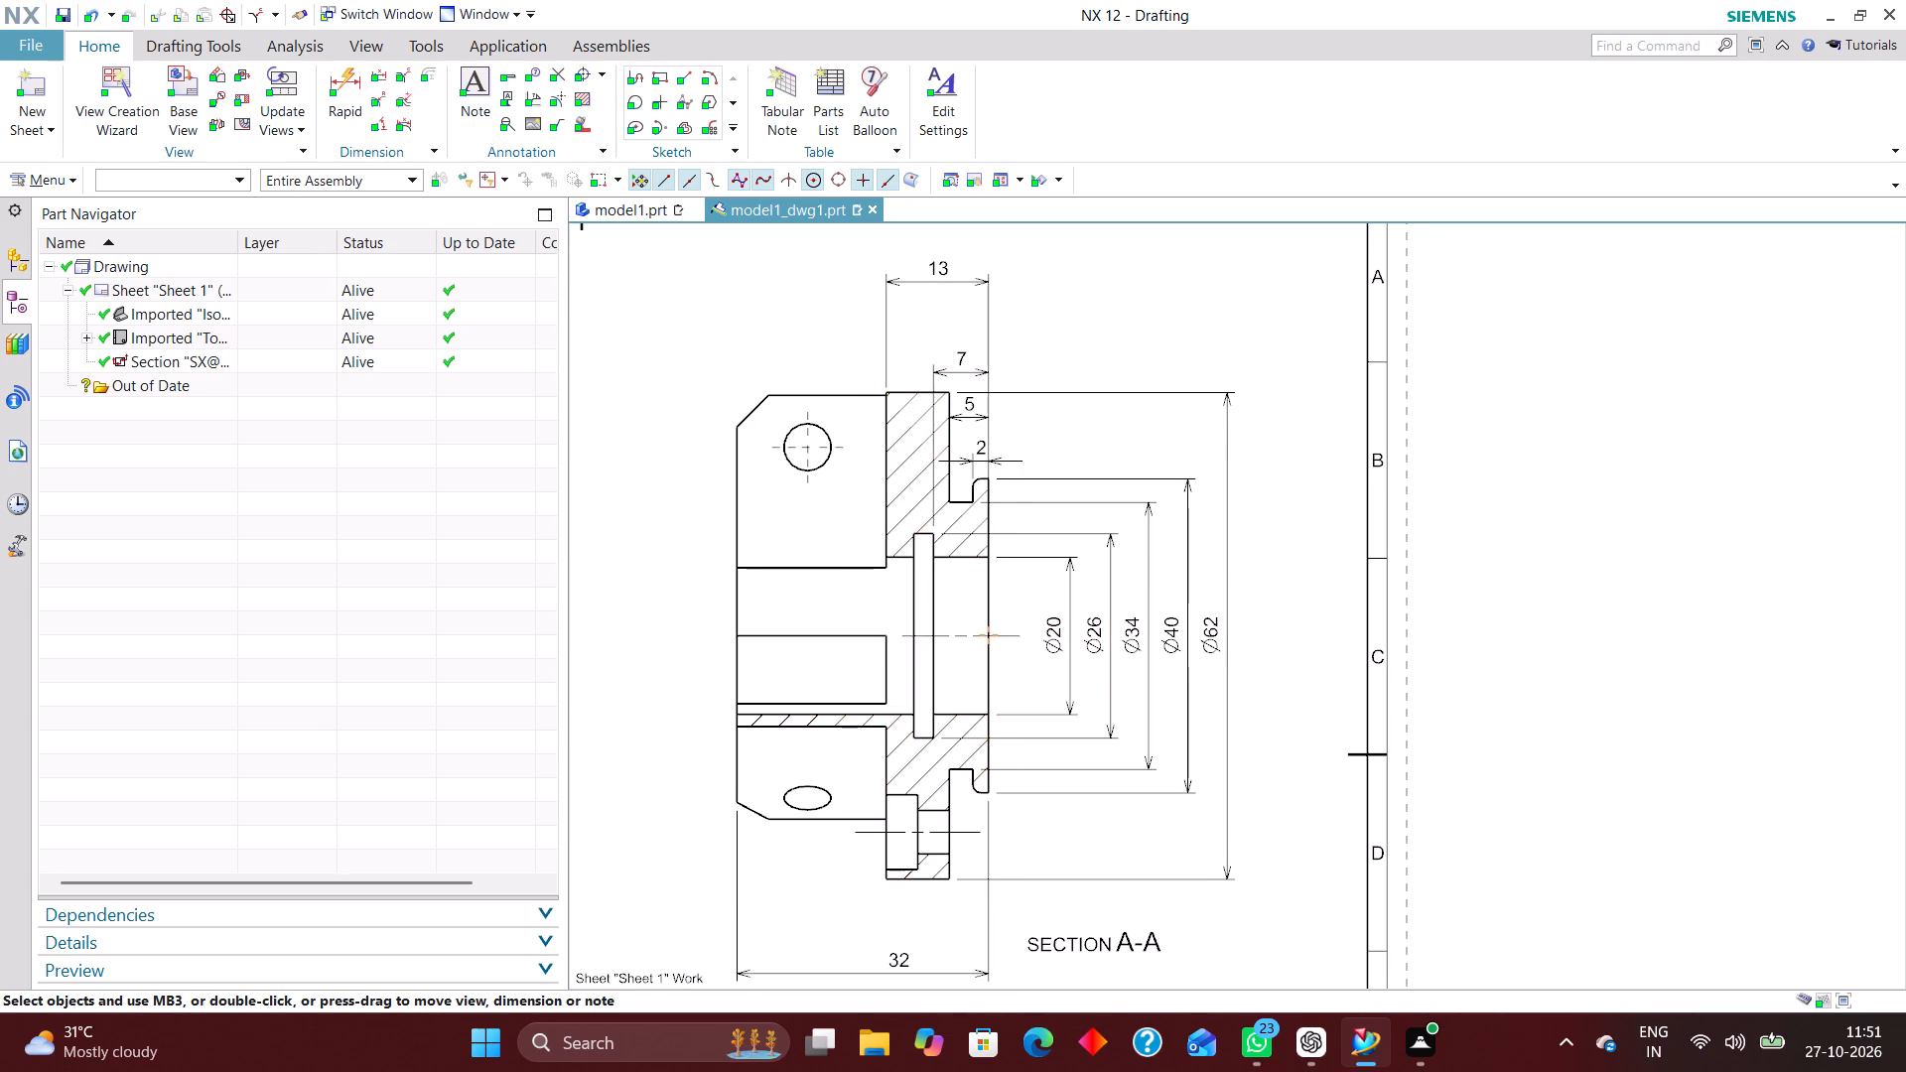
{"action": "scroll", "coordinate": [1168, 596], "scroll_direction": "down", "scroll_amount": 2}
{"action": "scroll", "coordinate": [1049, 484], "scroll_direction": "up", "scroll_amount": 5}
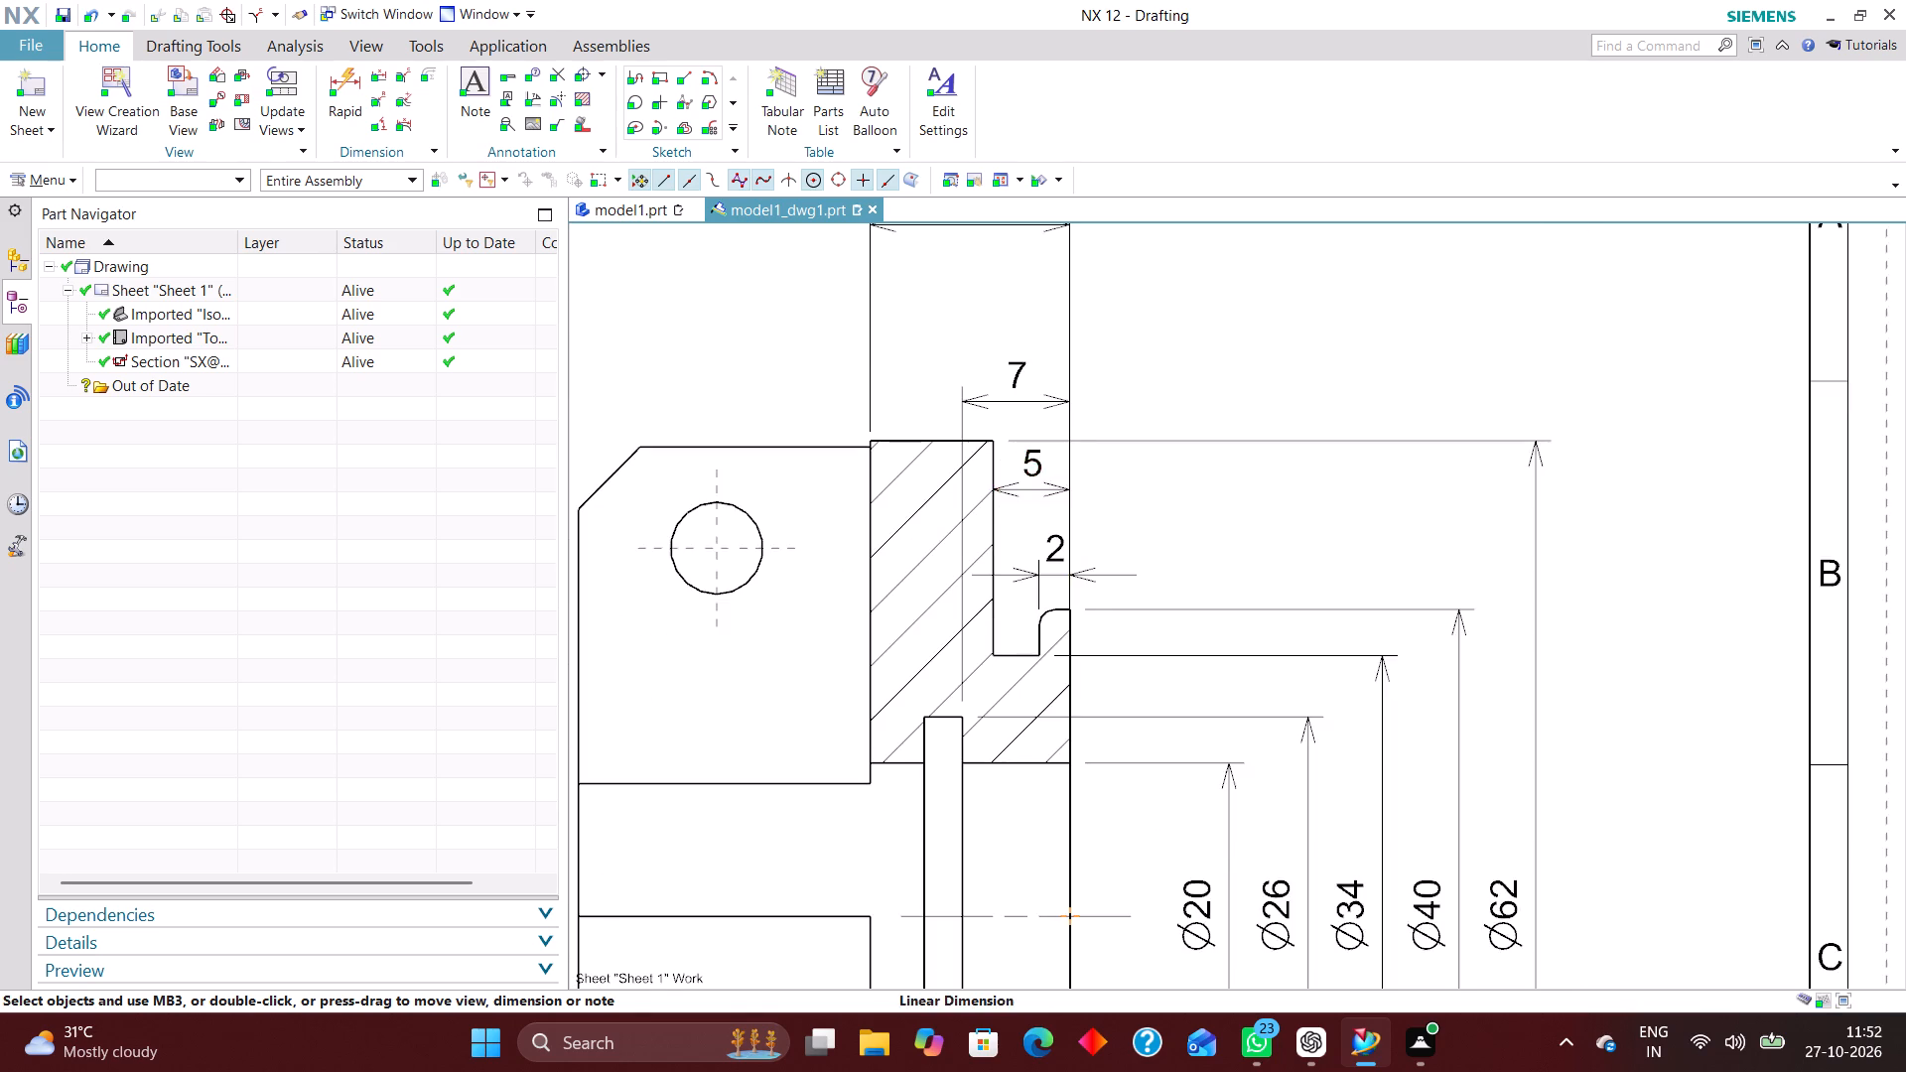
{"action": "scroll", "coordinate": [1060, 585], "scroll_direction": "down", "scroll_amount": 2}
{"action": "scroll", "coordinate": [1042, 475], "scroll_direction": "up", "scroll_amount": 3}
{"action": "left_click_drag", "start_coordinate": [1029, 462], "coordinate": [1003, 313]}
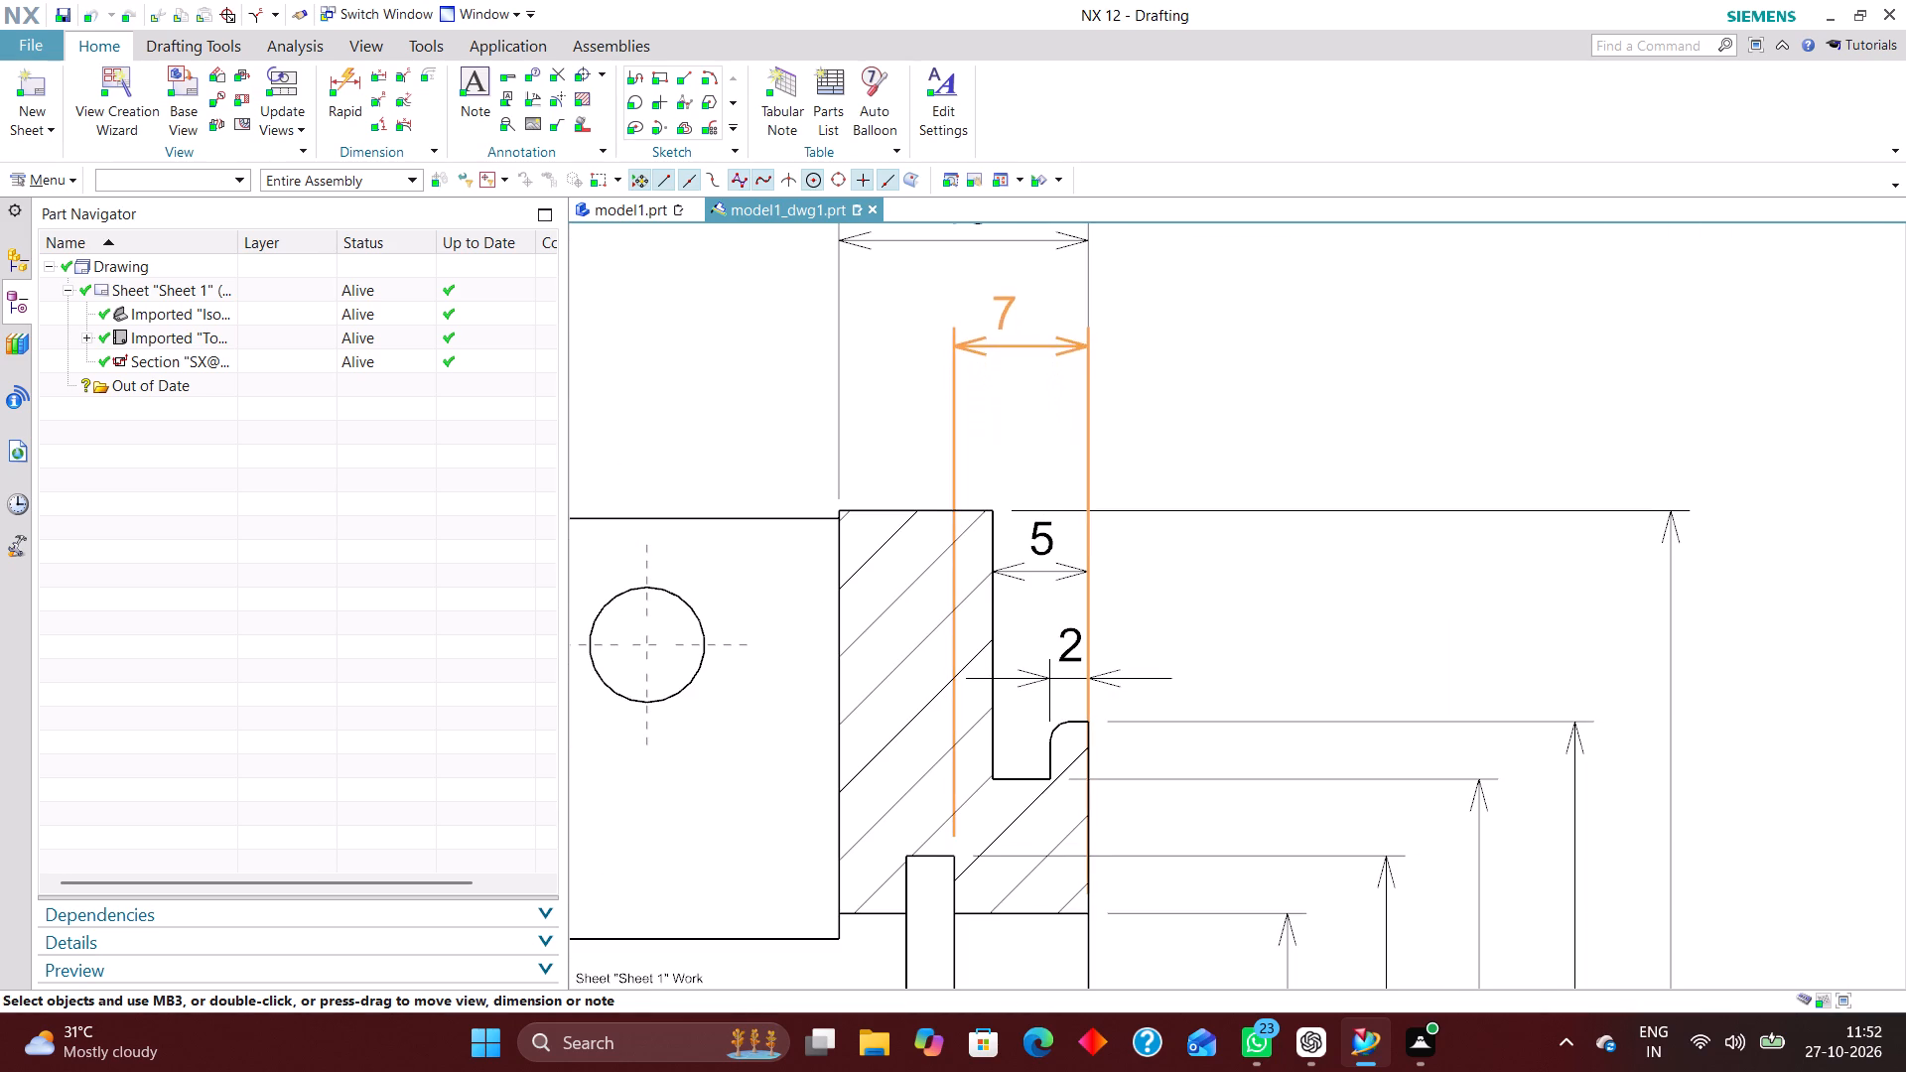
{"action": "left_click_drag", "start_coordinate": [1003, 313], "coordinate": [1024, 303]}
{"action": "left_click_drag", "start_coordinate": [1037, 567], "coordinate": [1054, 413]}
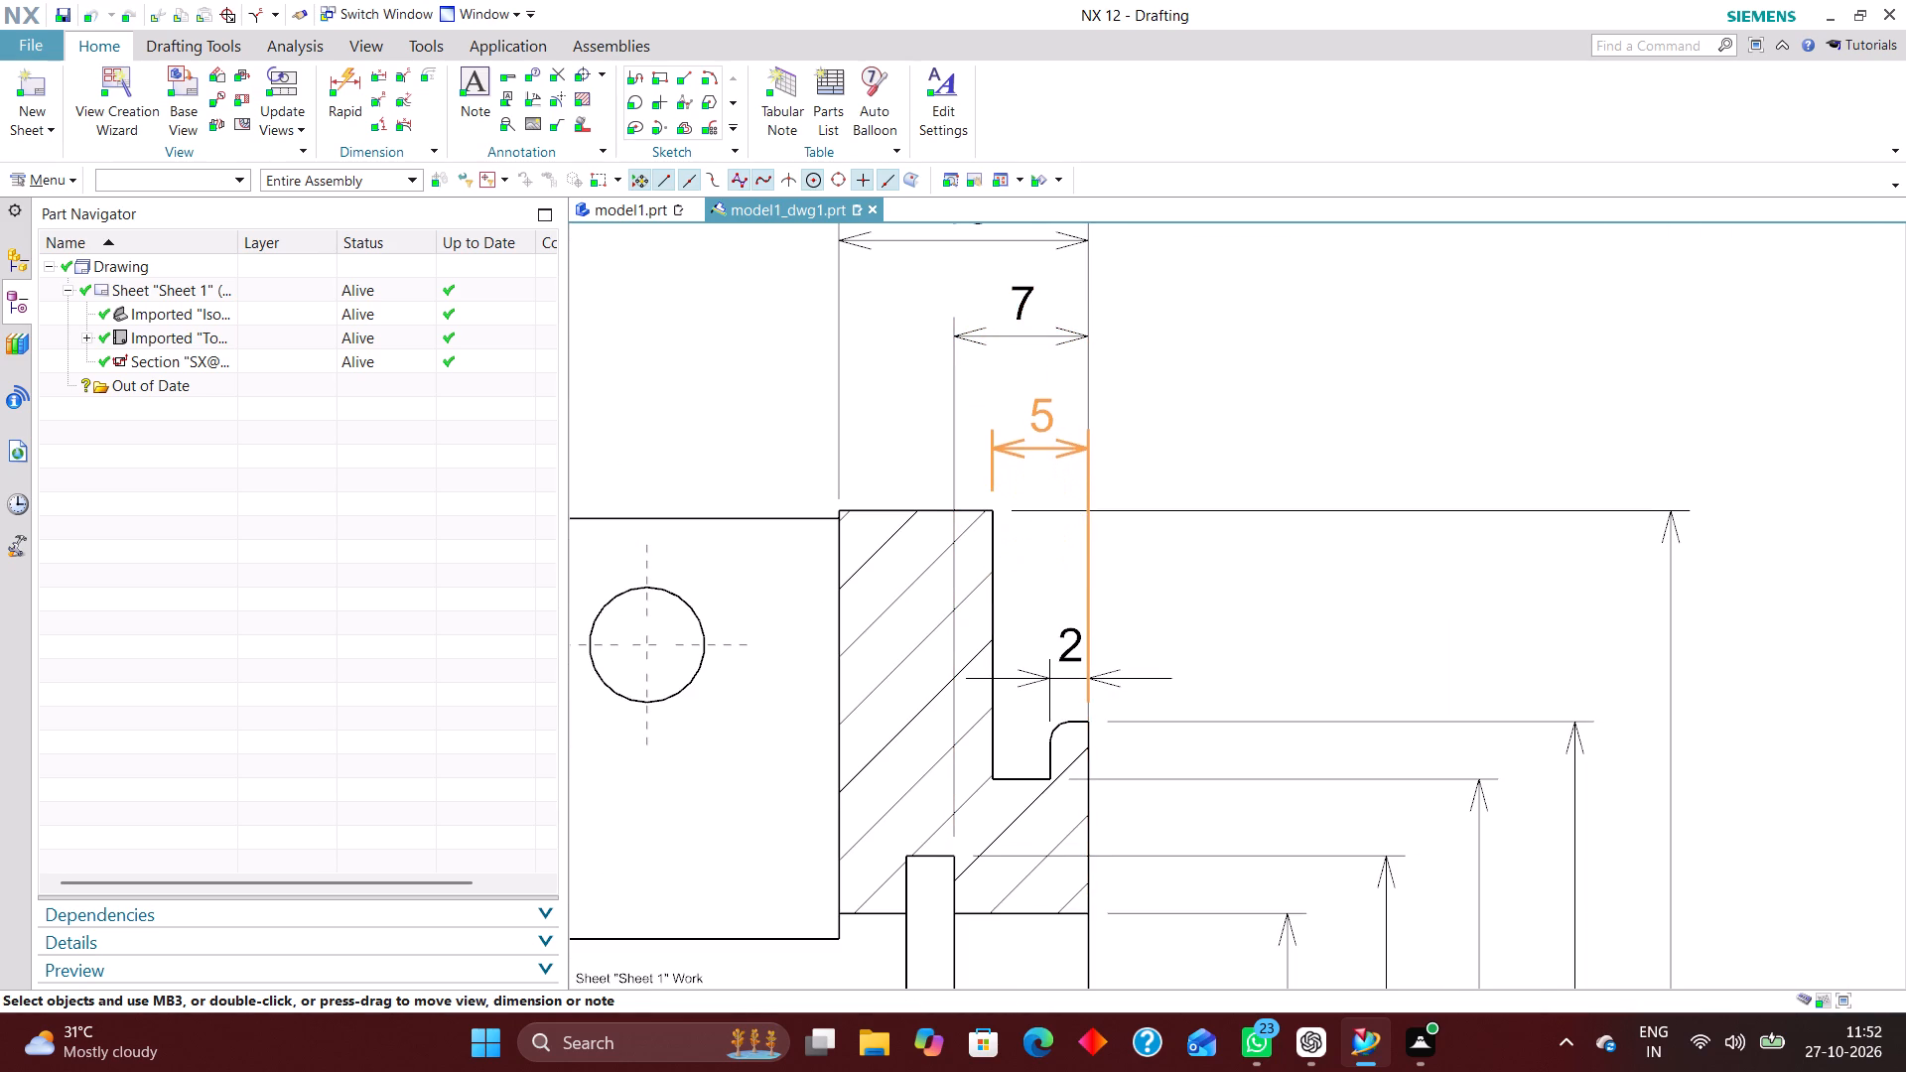
{"action": "left_click_drag", "start_coordinate": [1054, 413], "coordinate": [1052, 404]}
Place the 2 mm lip-width dimension just above the lip in Section A-A, with its text outside the arrows, beyond the hub's end face.
{"action": "left_click_drag", "start_coordinate": [1063, 675], "coordinate": [1084, 481]}
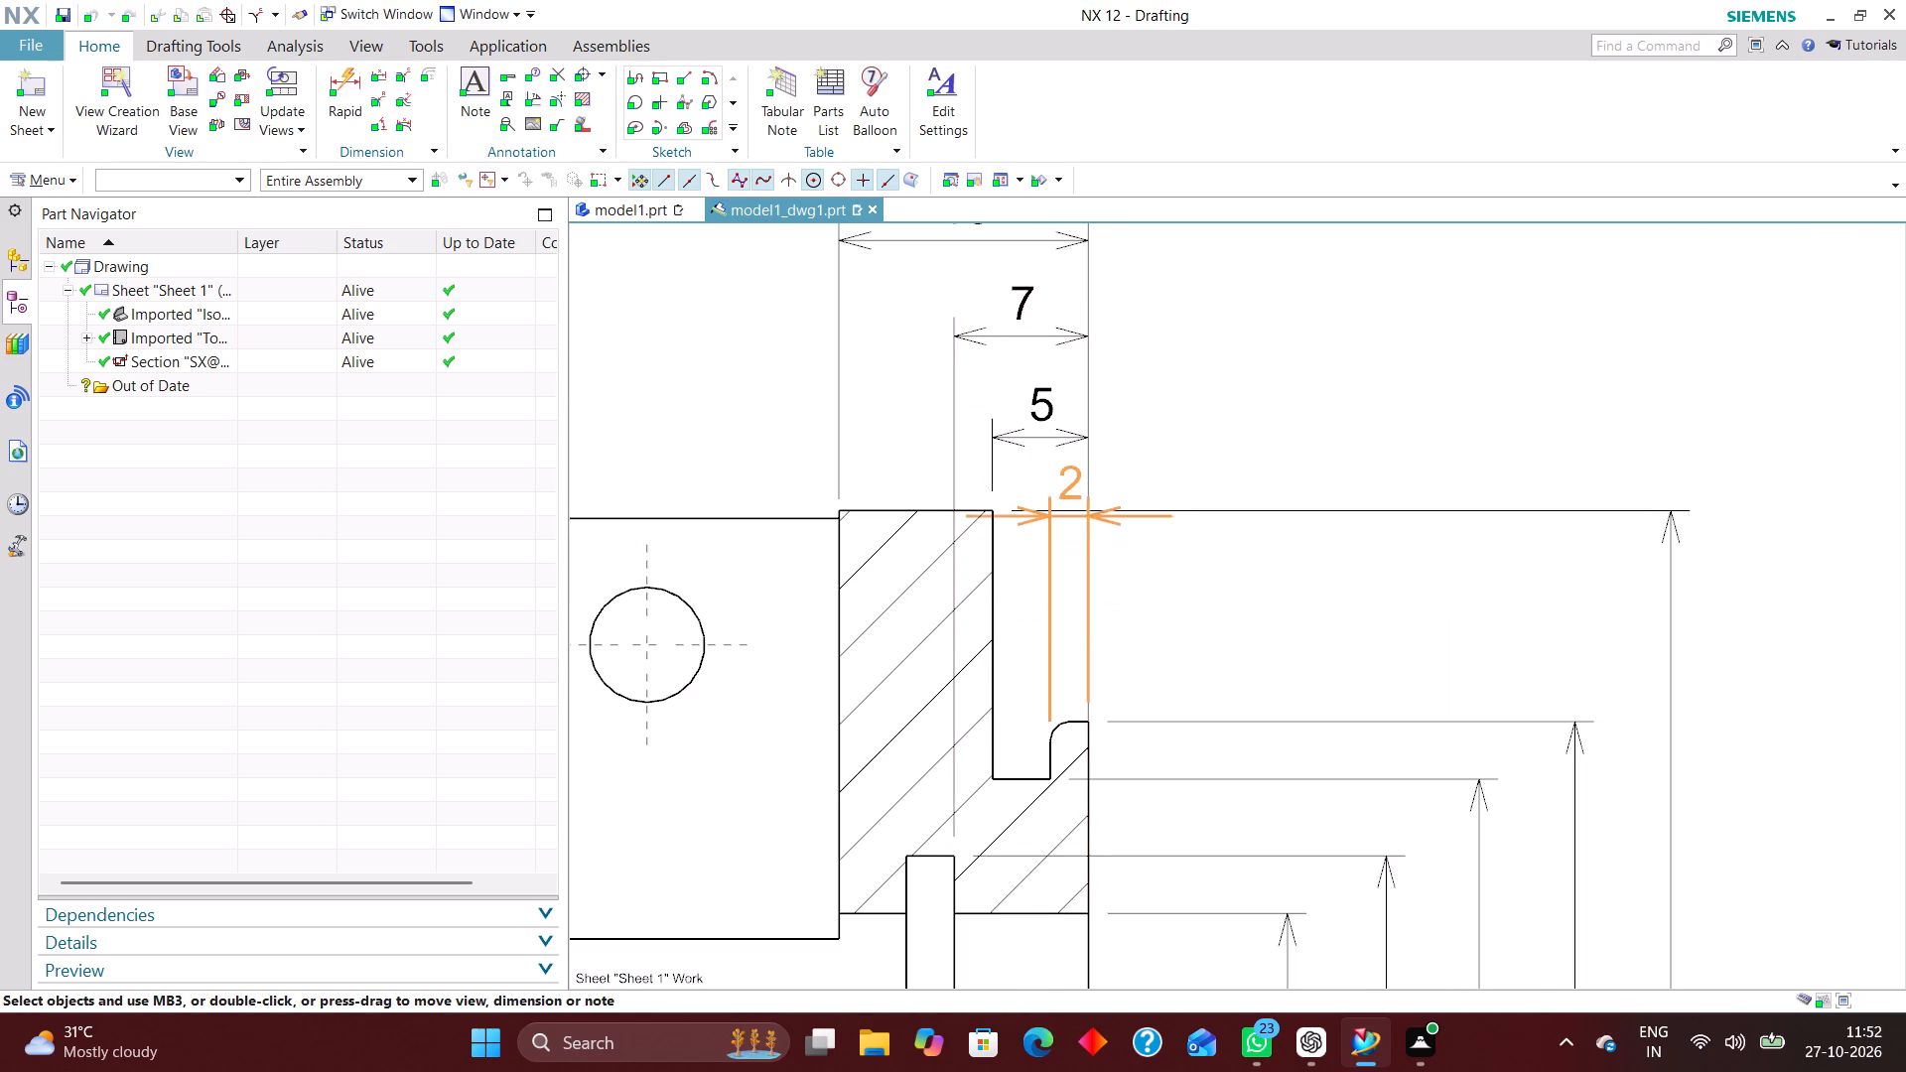
{"action": "left_click_drag", "start_coordinate": [1084, 481], "coordinate": [1248, 668]}
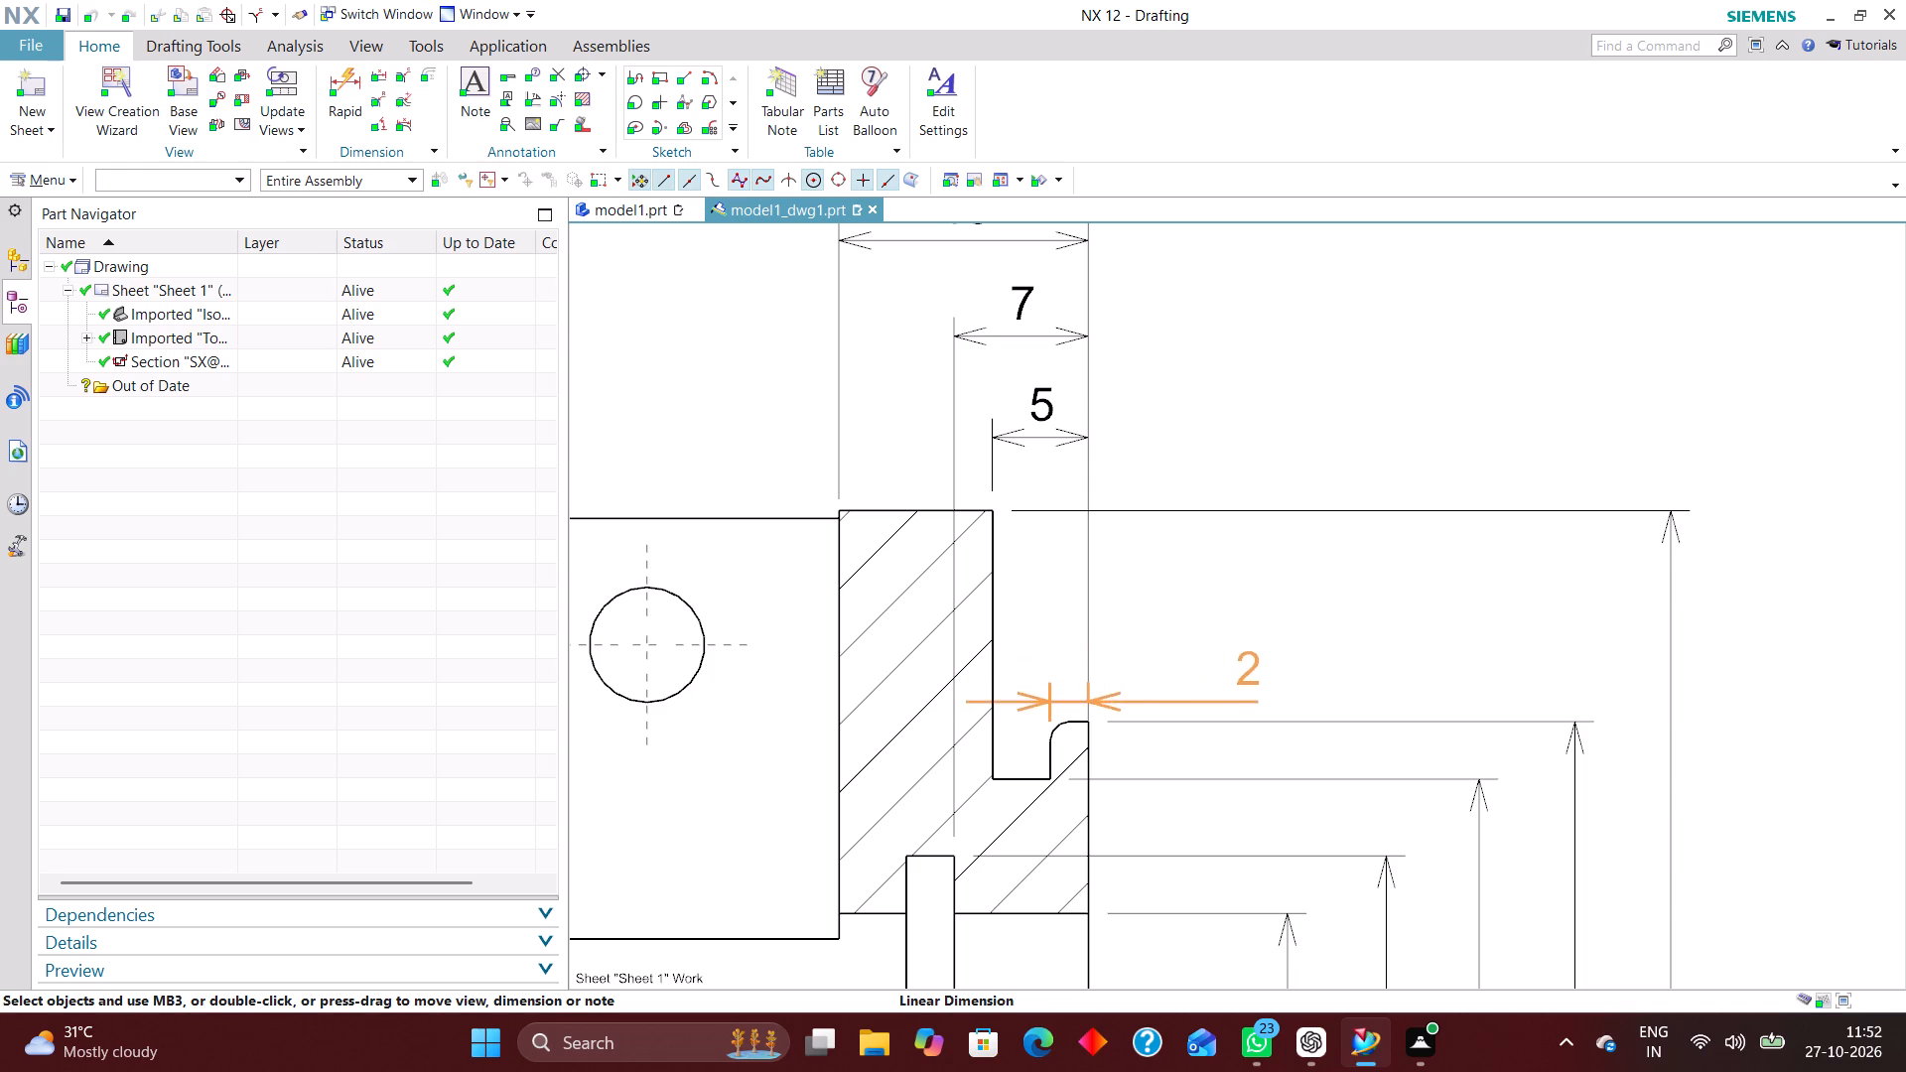
{"action": "left_click_drag", "start_coordinate": [1248, 668], "coordinate": [1250, 653]}
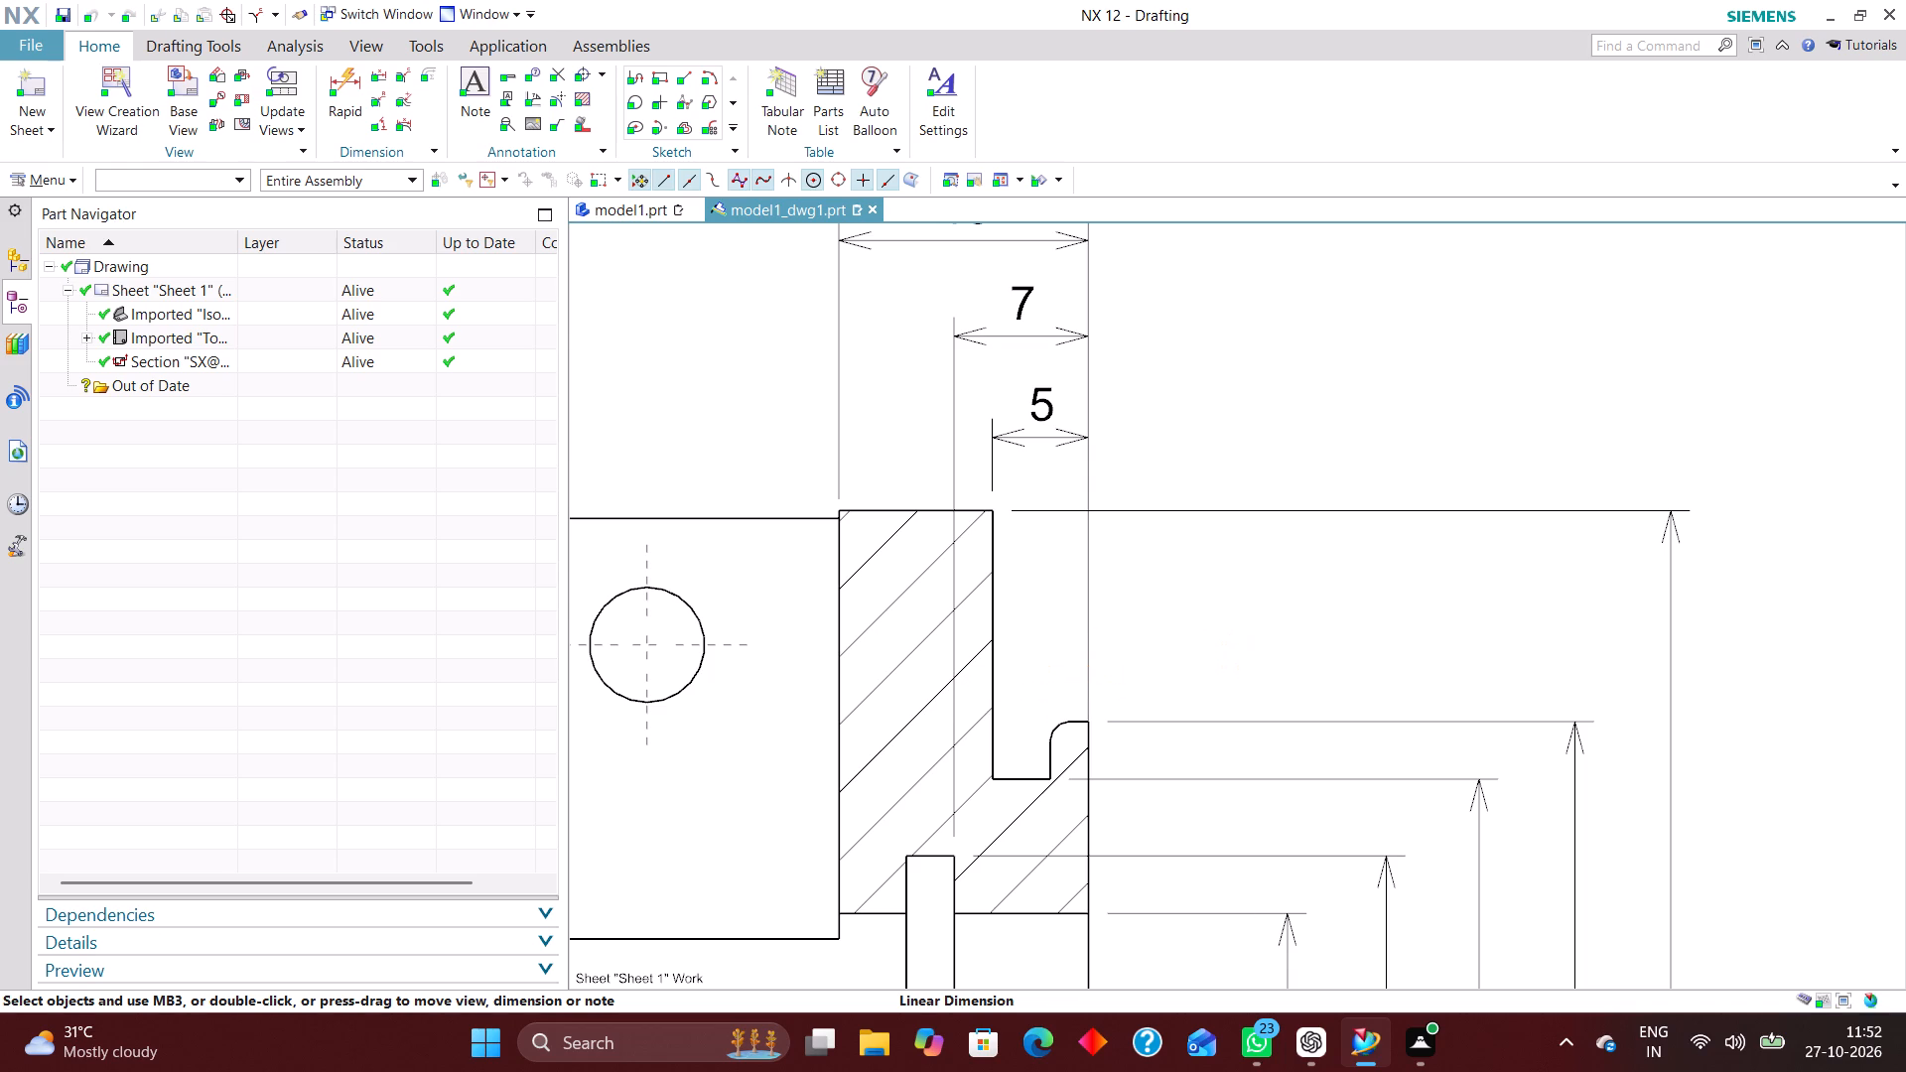
Dimension the width of the internal groove in Section A-A, placed below the view between the flange and the overall-length dimension.
{"action": "scroll", "coordinate": [1266, 566], "scroll_direction": "down", "scroll_amount": 2}
{"action": "scroll", "coordinate": [1157, 727], "scroll_direction": "down", "scroll_amount": 1}
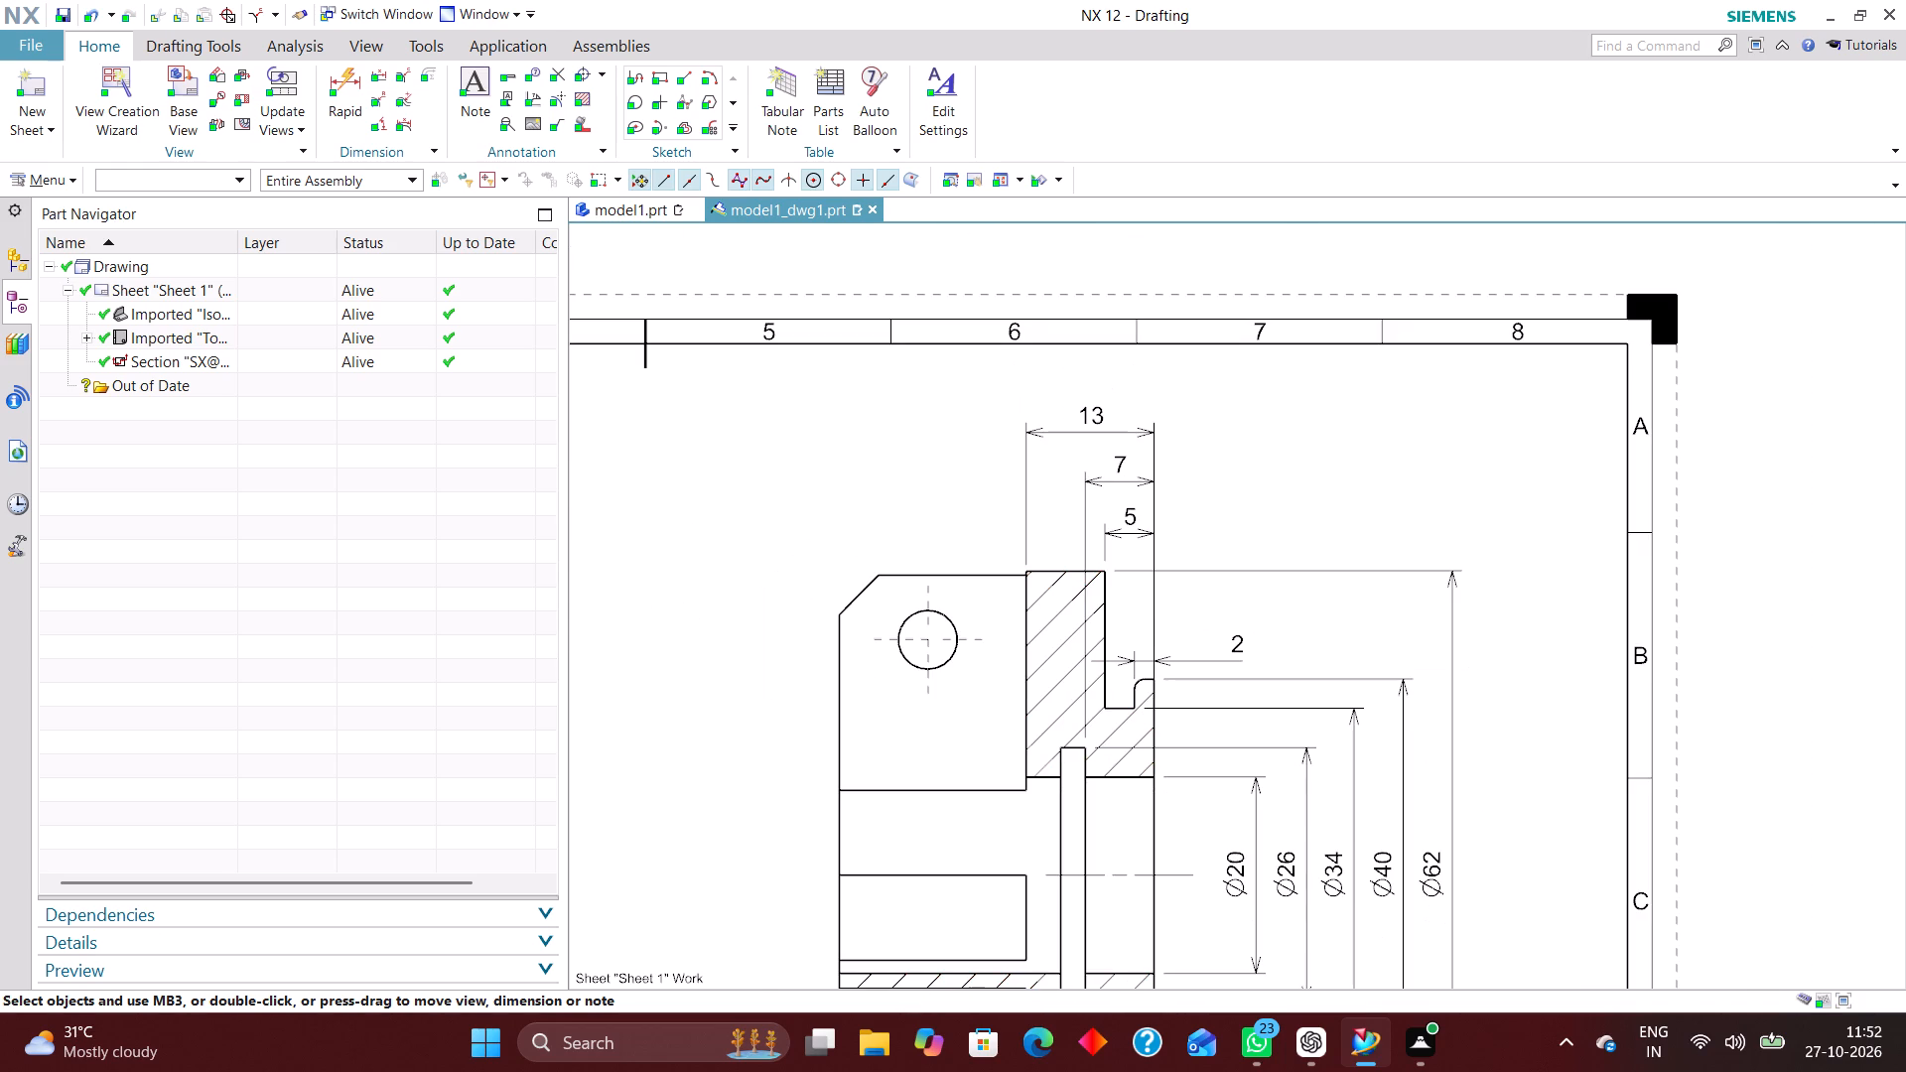
{"action": "scroll", "coordinate": [1162, 534], "scroll_direction": "down", "scroll_amount": 5}
{"action": "scroll", "coordinate": [1168, 806], "scroll_direction": "up", "scroll_amount": 5}
{"action": "scroll", "coordinate": [1070, 775], "scroll_direction": "down", "scroll_amount": 3}
{"action": "scroll", "coordinate": [1107, 702], "scroll_direction": "up", "scroll_amount": 3}
{"action": "scroll", "coordinate": [1059, 717], "scroll_direction": "down", "scroll_amount": 2}
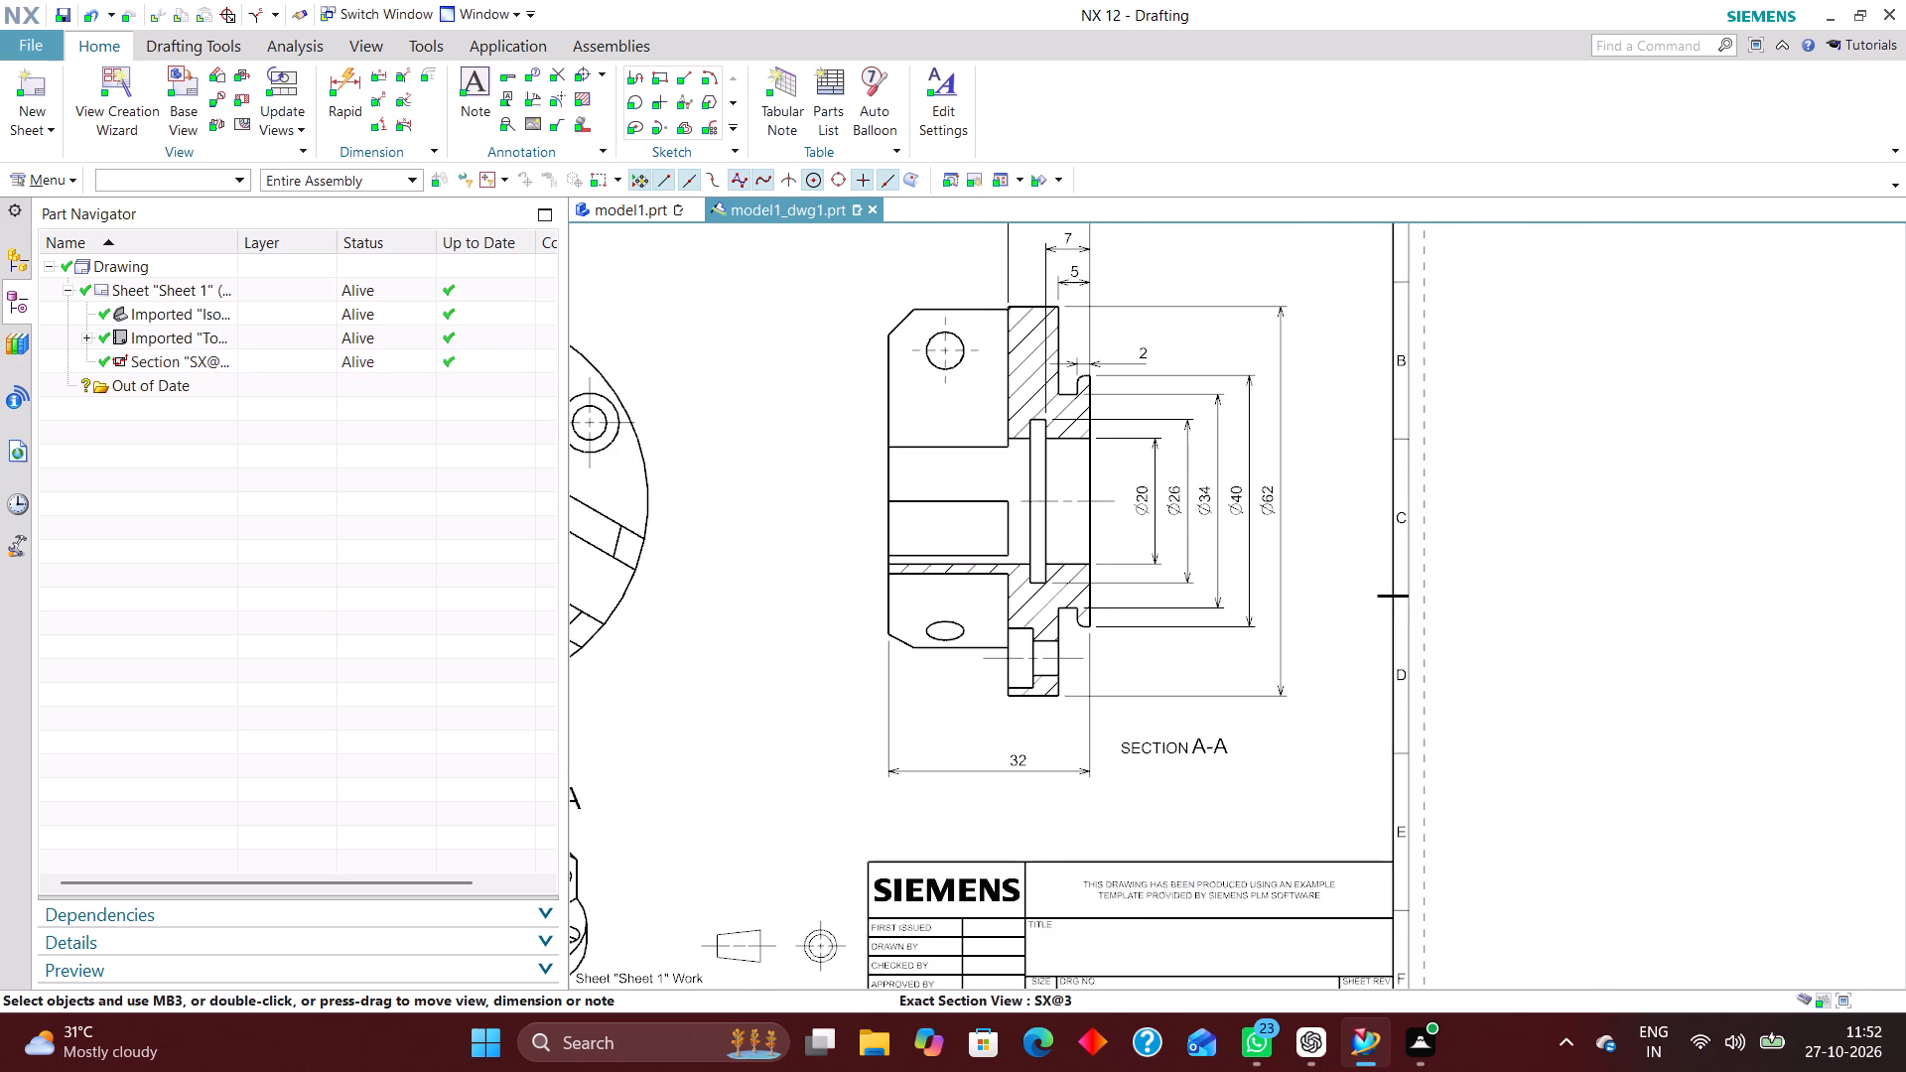
{"action": "scroll", "coordinate": [1121, 719], "scroll_direction": "up", "scroll_amount": 1}
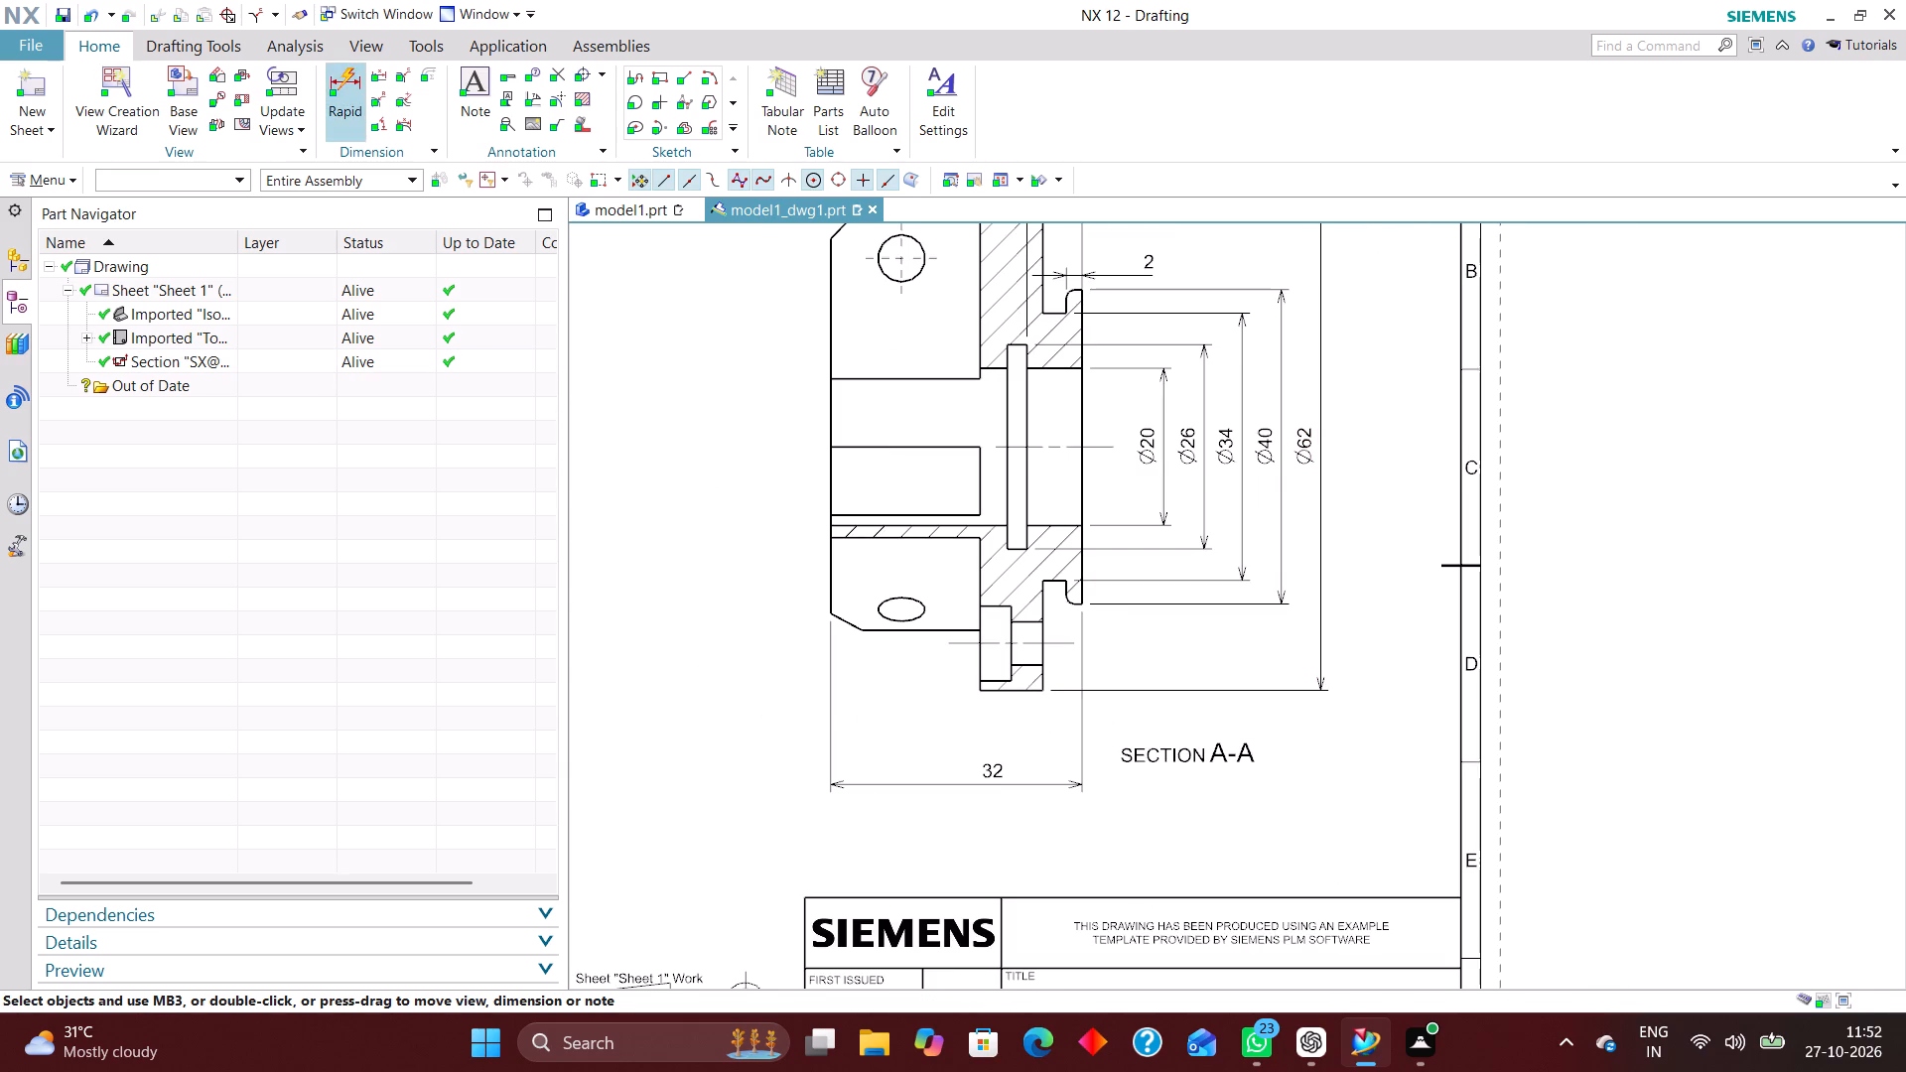
{"action": "left_click", "coordinate": [337, 75]}
{"action": "scroll", "coordinate": [1018, 553], "scroll_direction": "up", "scroll_amount": 4}
{"action": "scroll", "coordinate": [1021, 652], "scroll_direction": "down", "scroll_amount": 4}
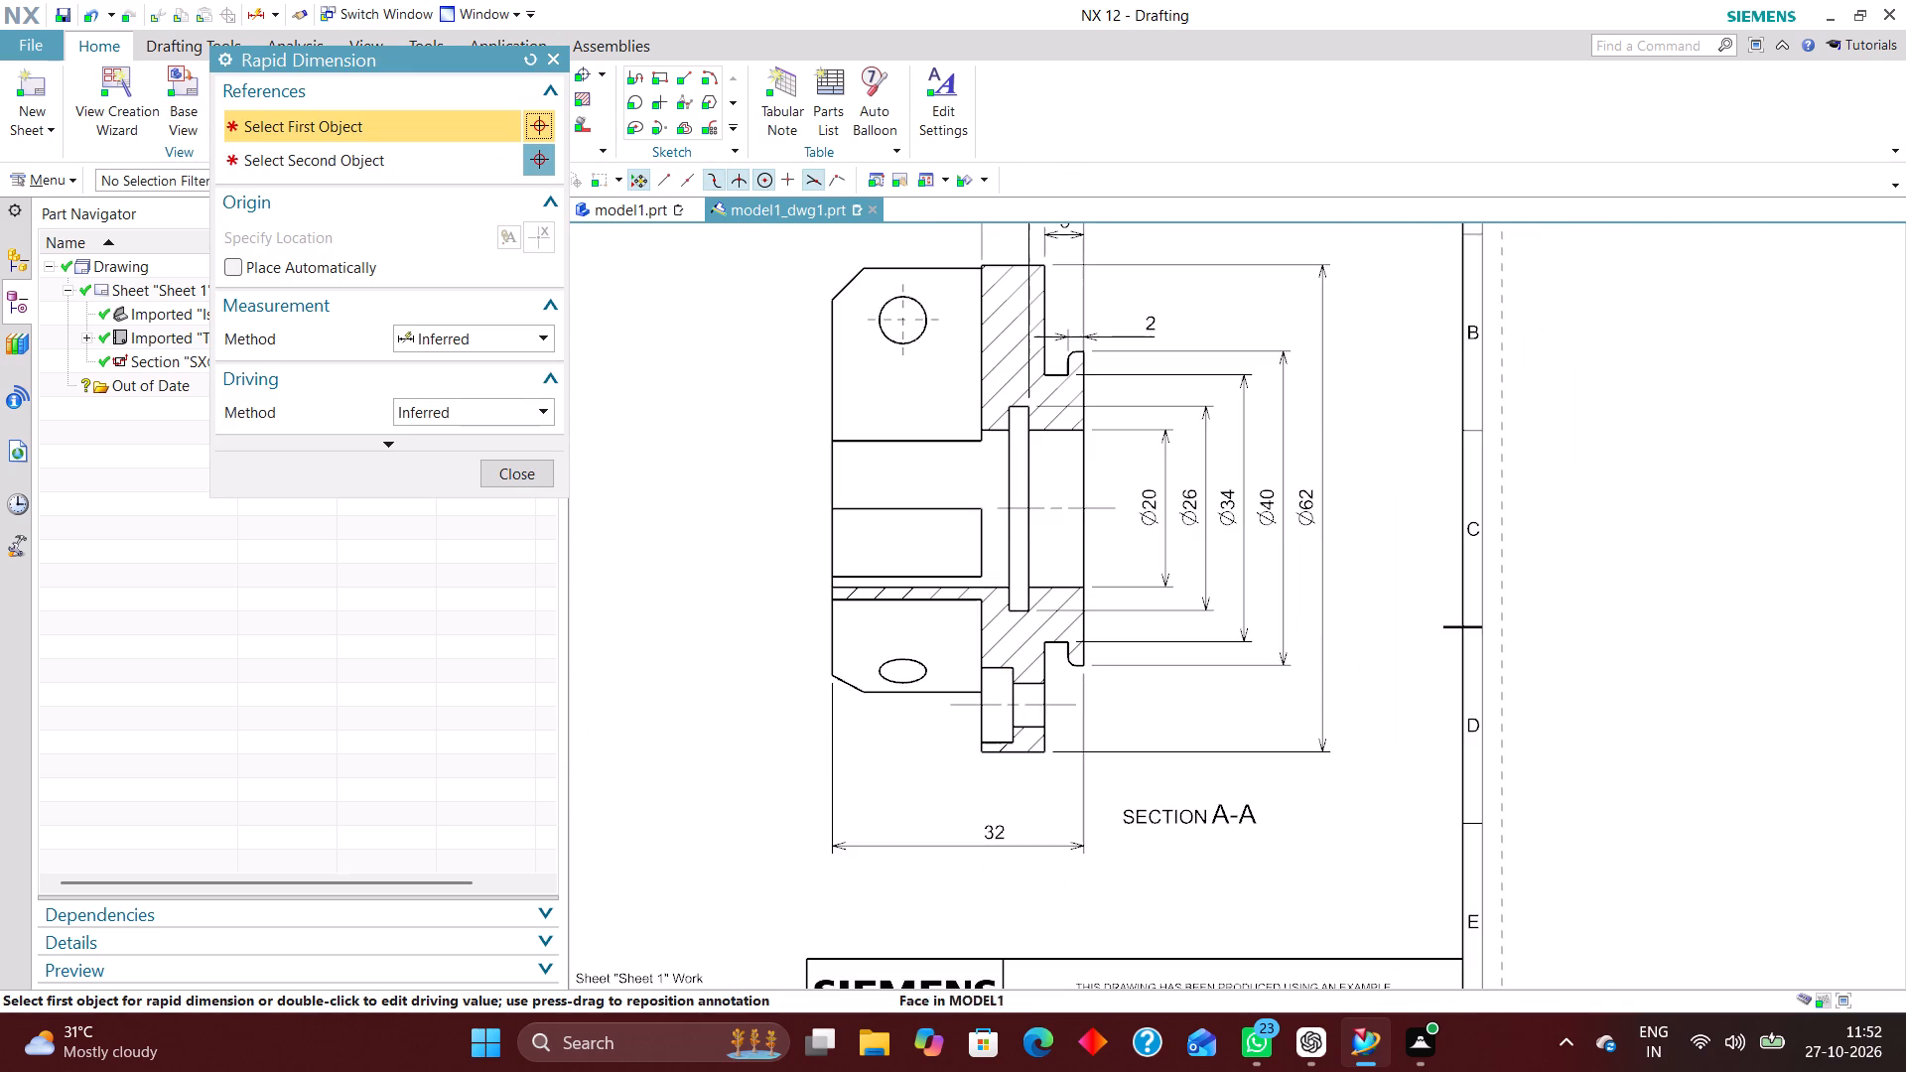
{"action": "scroll", "coordinate": [1021, 663], "scroll_direction": "down", "scroll_amount": 1}
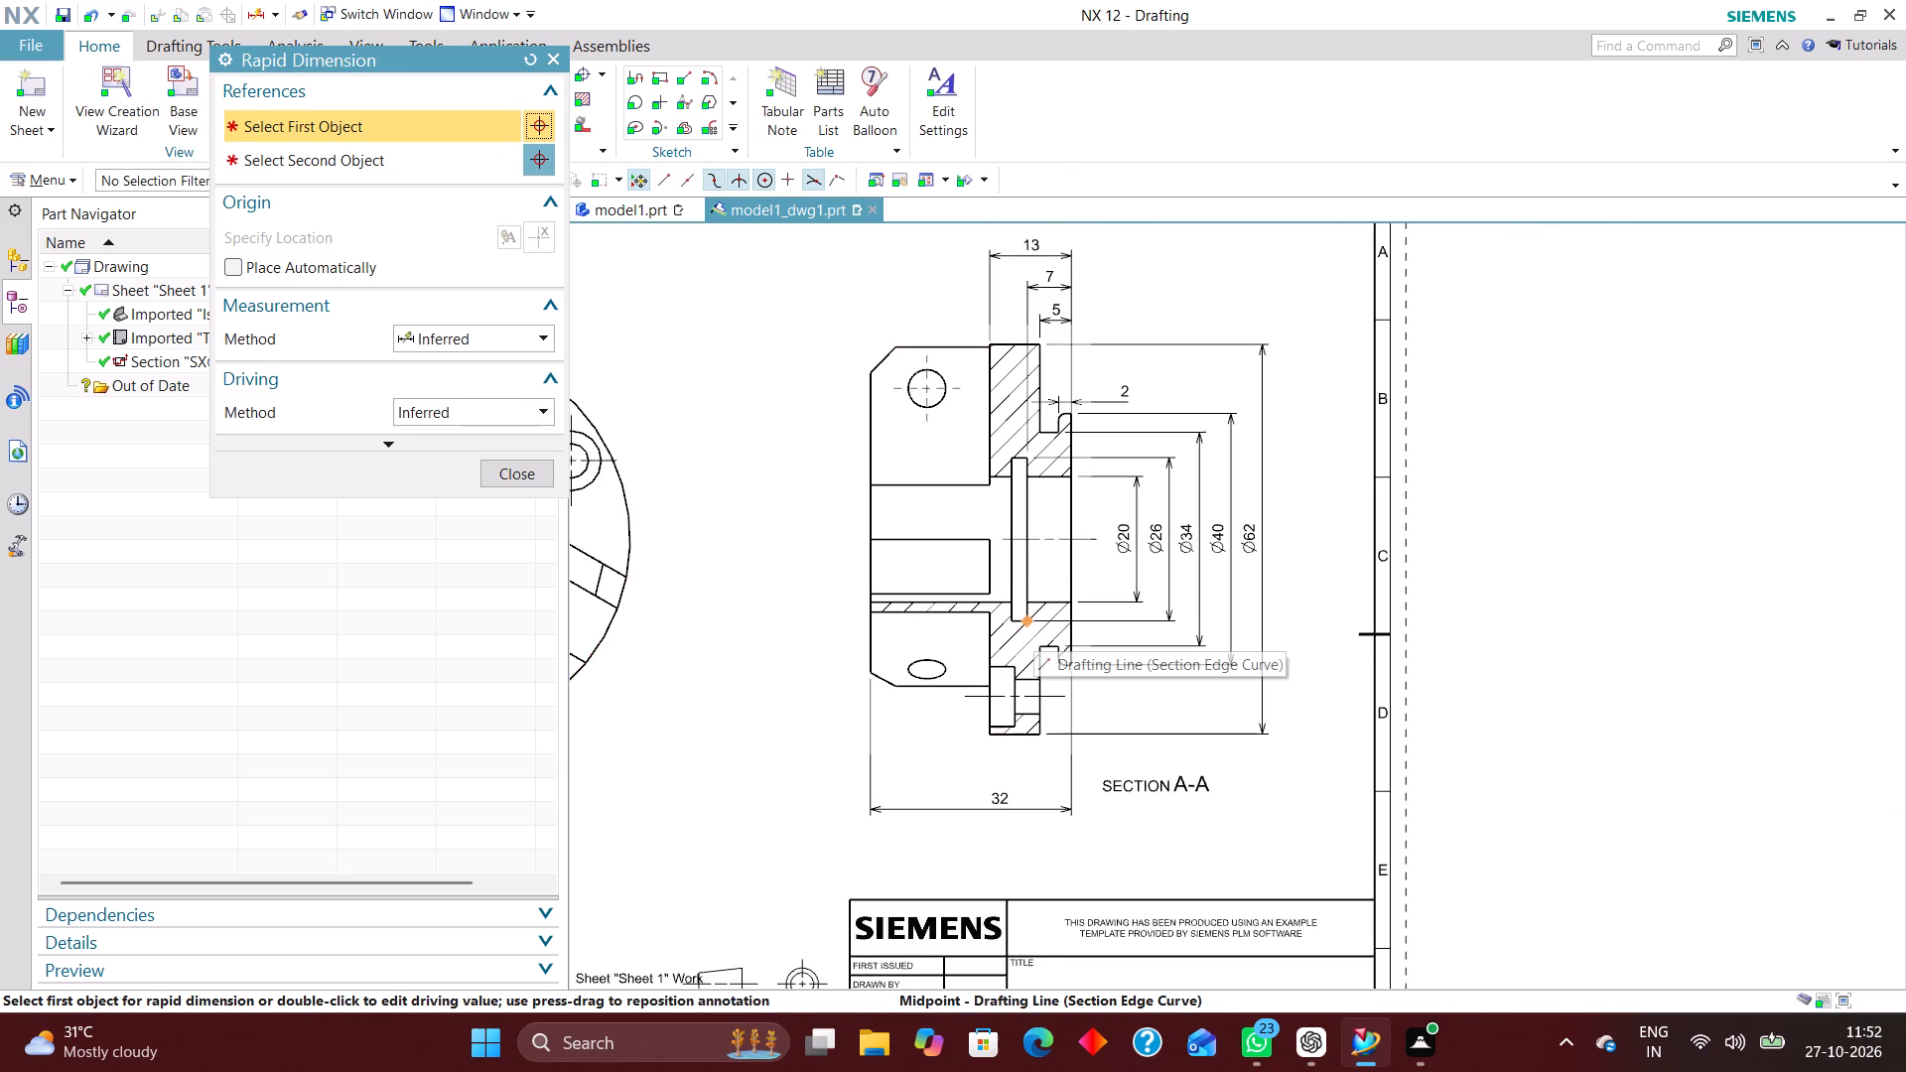
{"action": "scroll", "coordinate": [1030, 638], "scroll_direction": "up", "scroll_amount": 4}
{"action": "left_click", "coordinate": [1030, 604]}
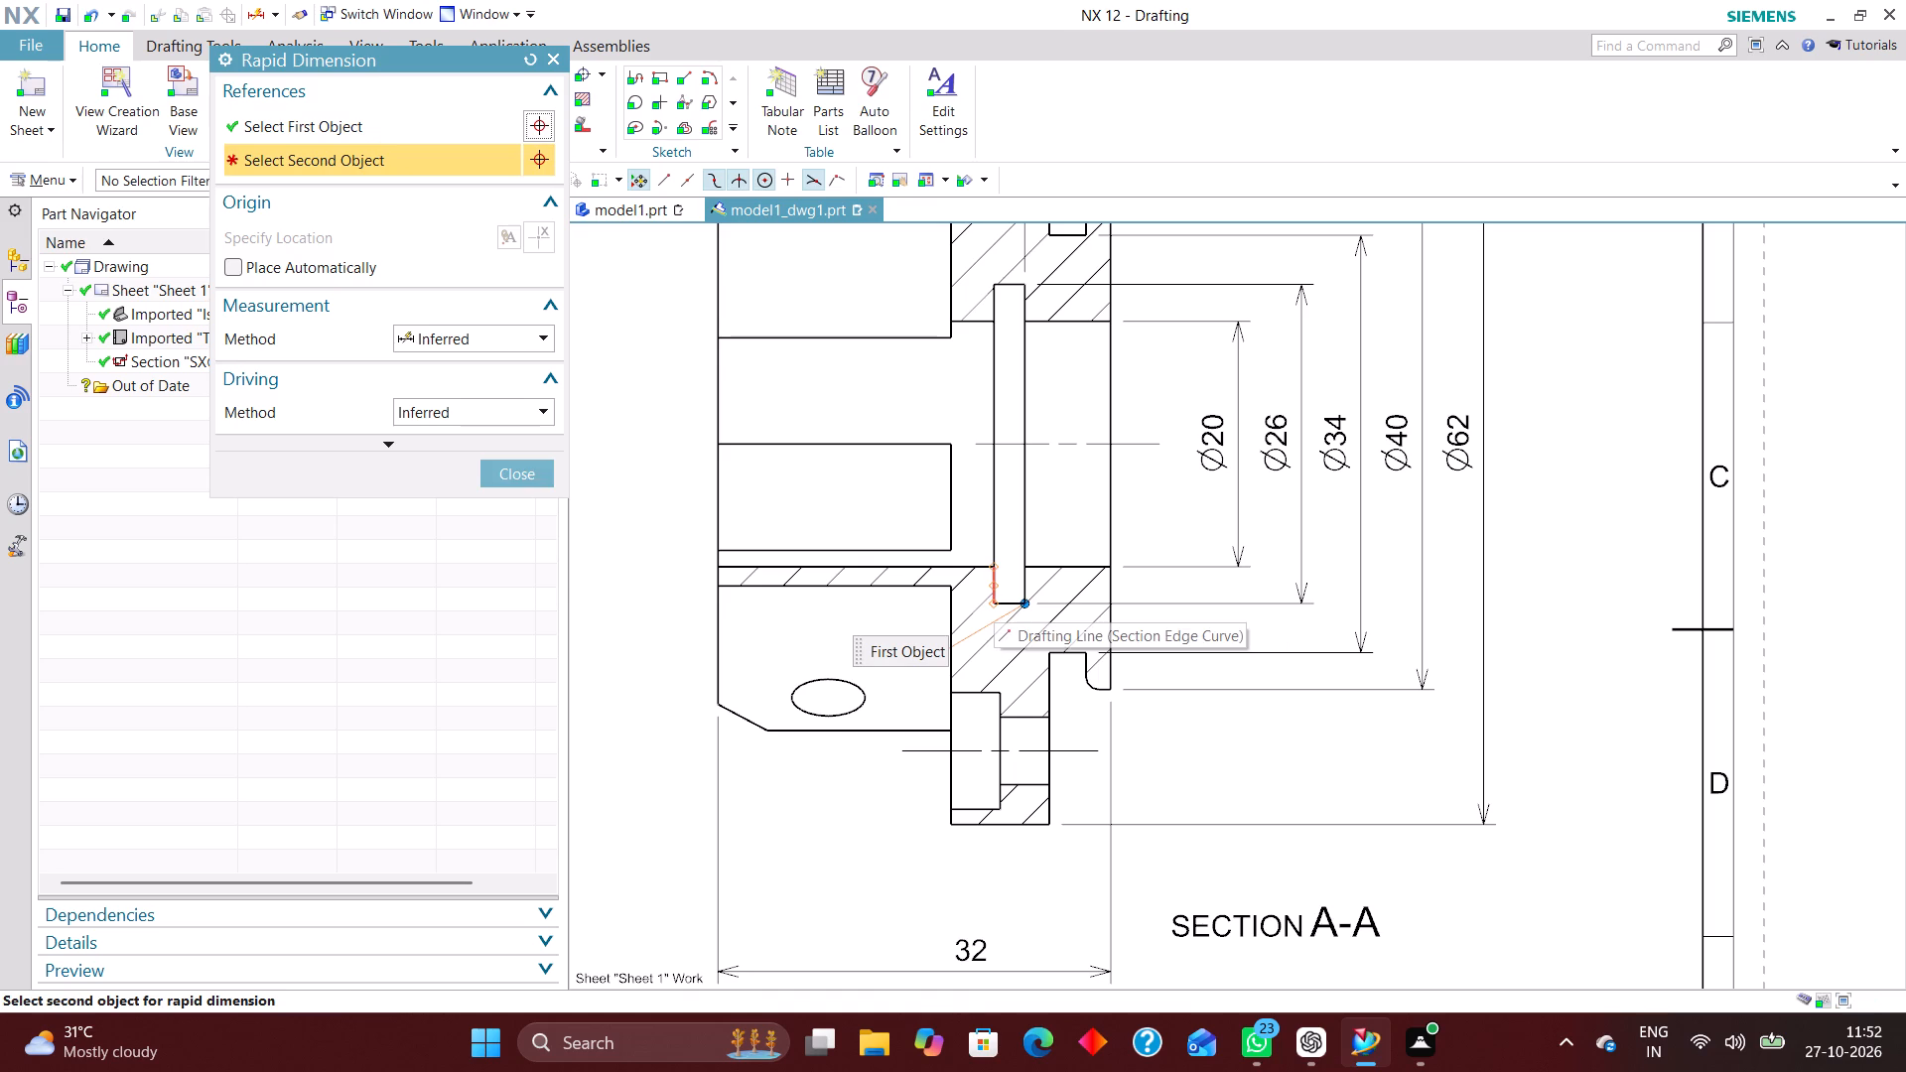
{"action": "left_click", "coordinate": [992, 597]}
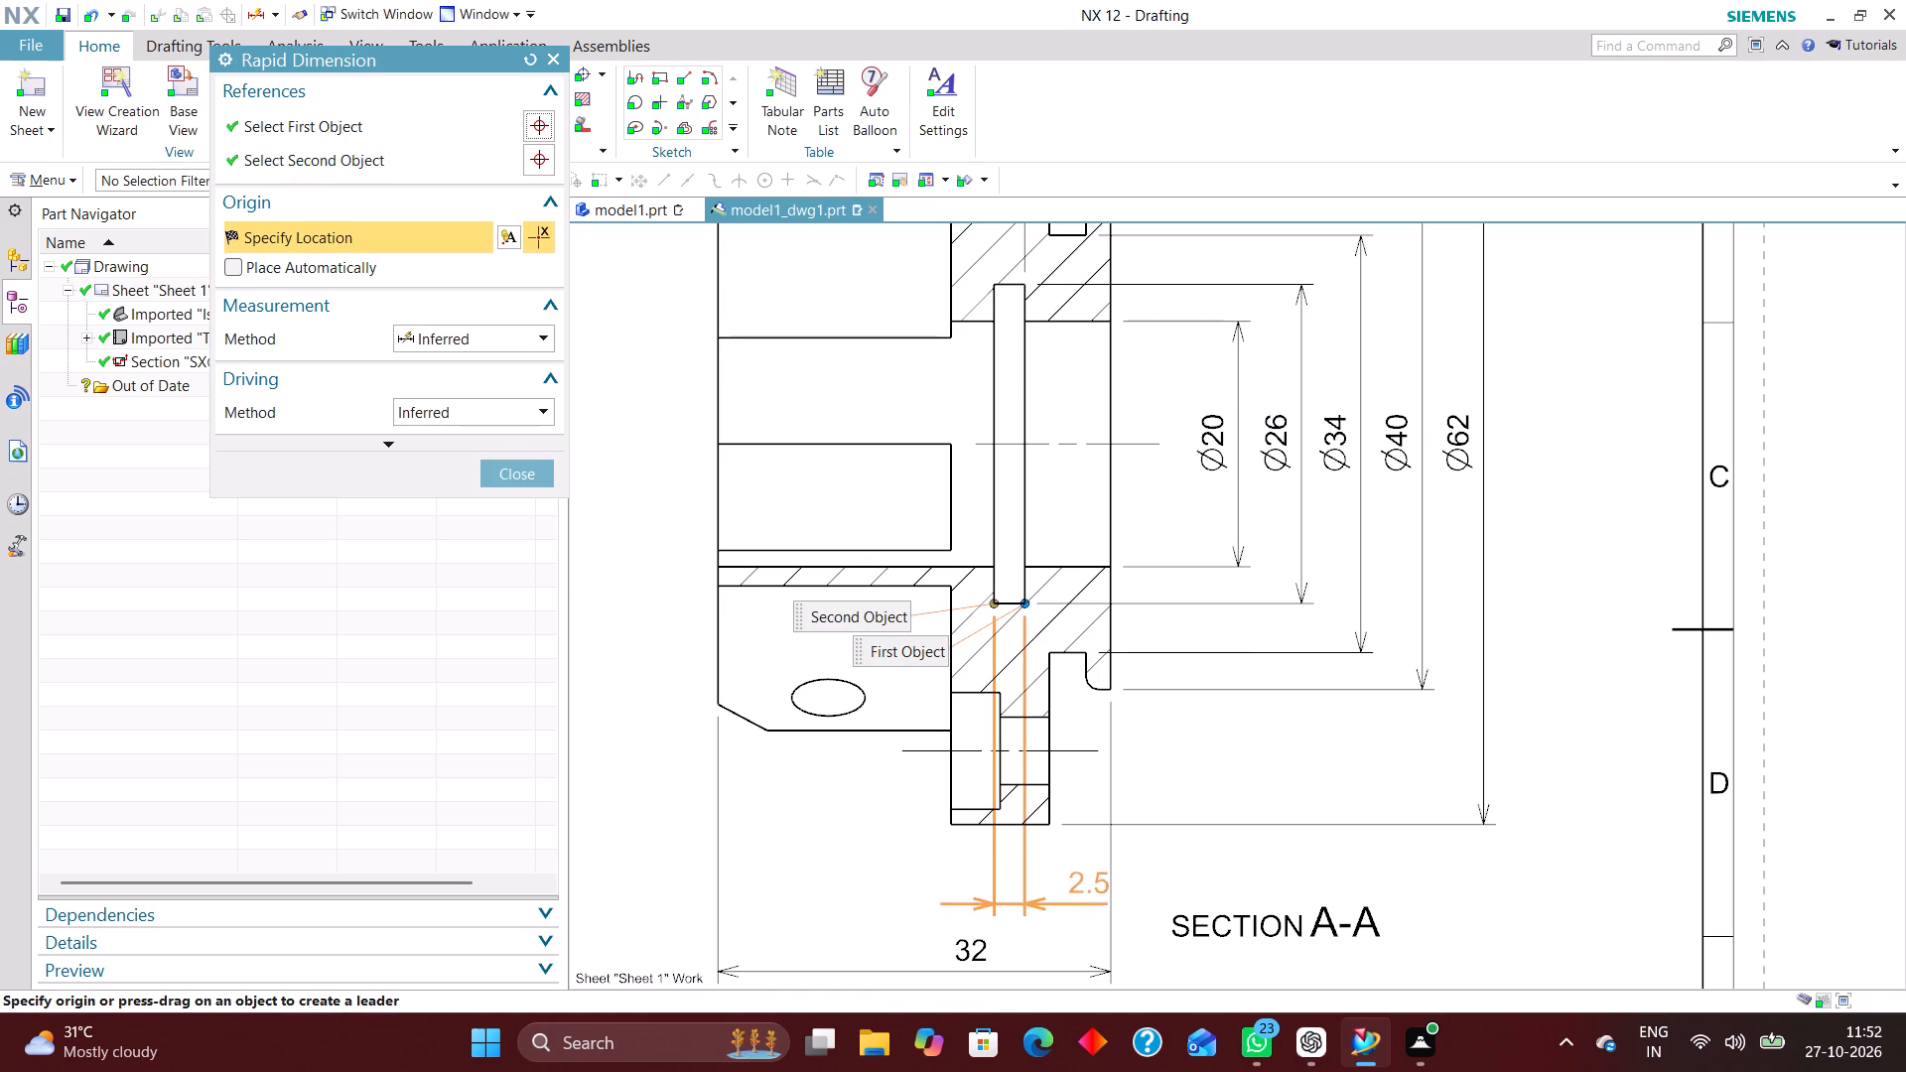
{"action": "left_click", "coordinate": [1079, 879]}
{"action": "scroll", "coordinate": [1063, 886], "scroll_direction": "down", "scroll_amount": 1}
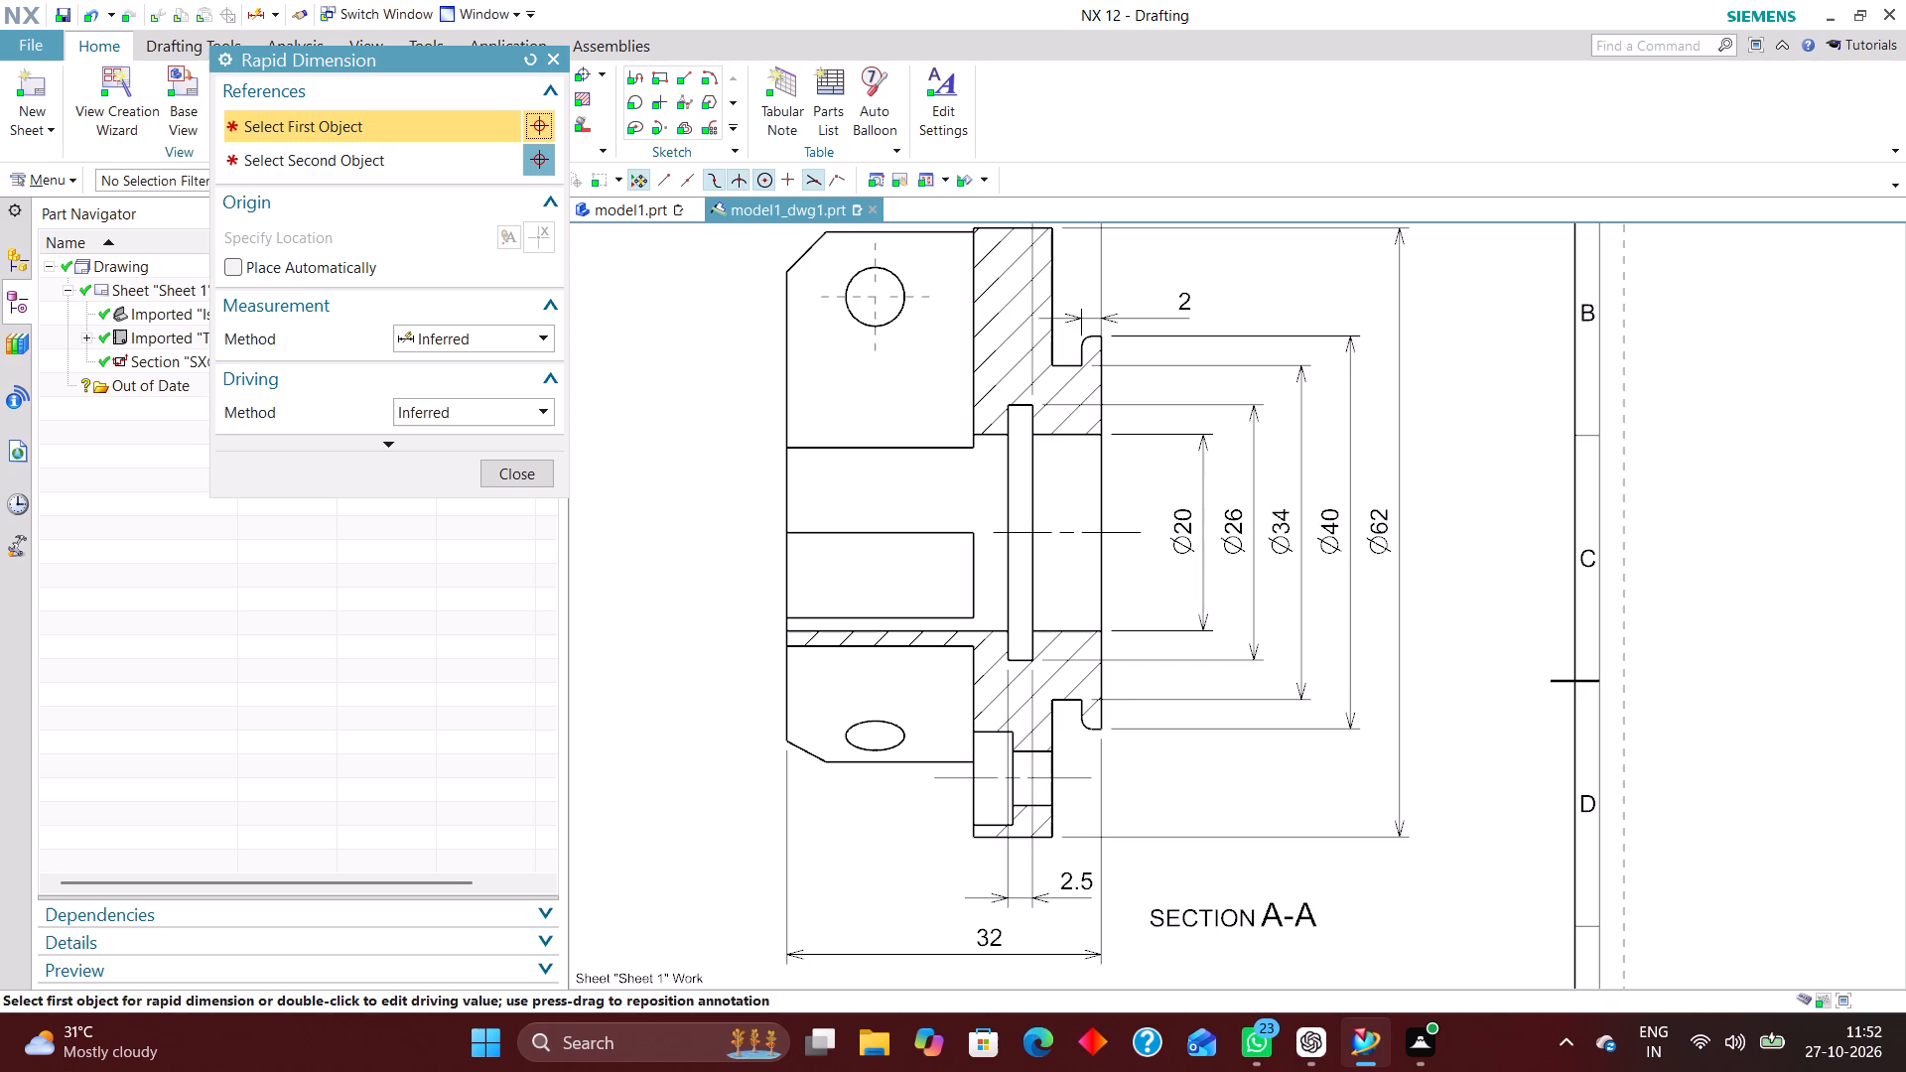
{"action": "scroll", "coordinate": [911, 845], "scroll_direction": "down", "scroll_amount": 4}
{"action": "scroll", "coordinate": [934, 900], "scroll_direction": "up", "scroll_amount": 1}
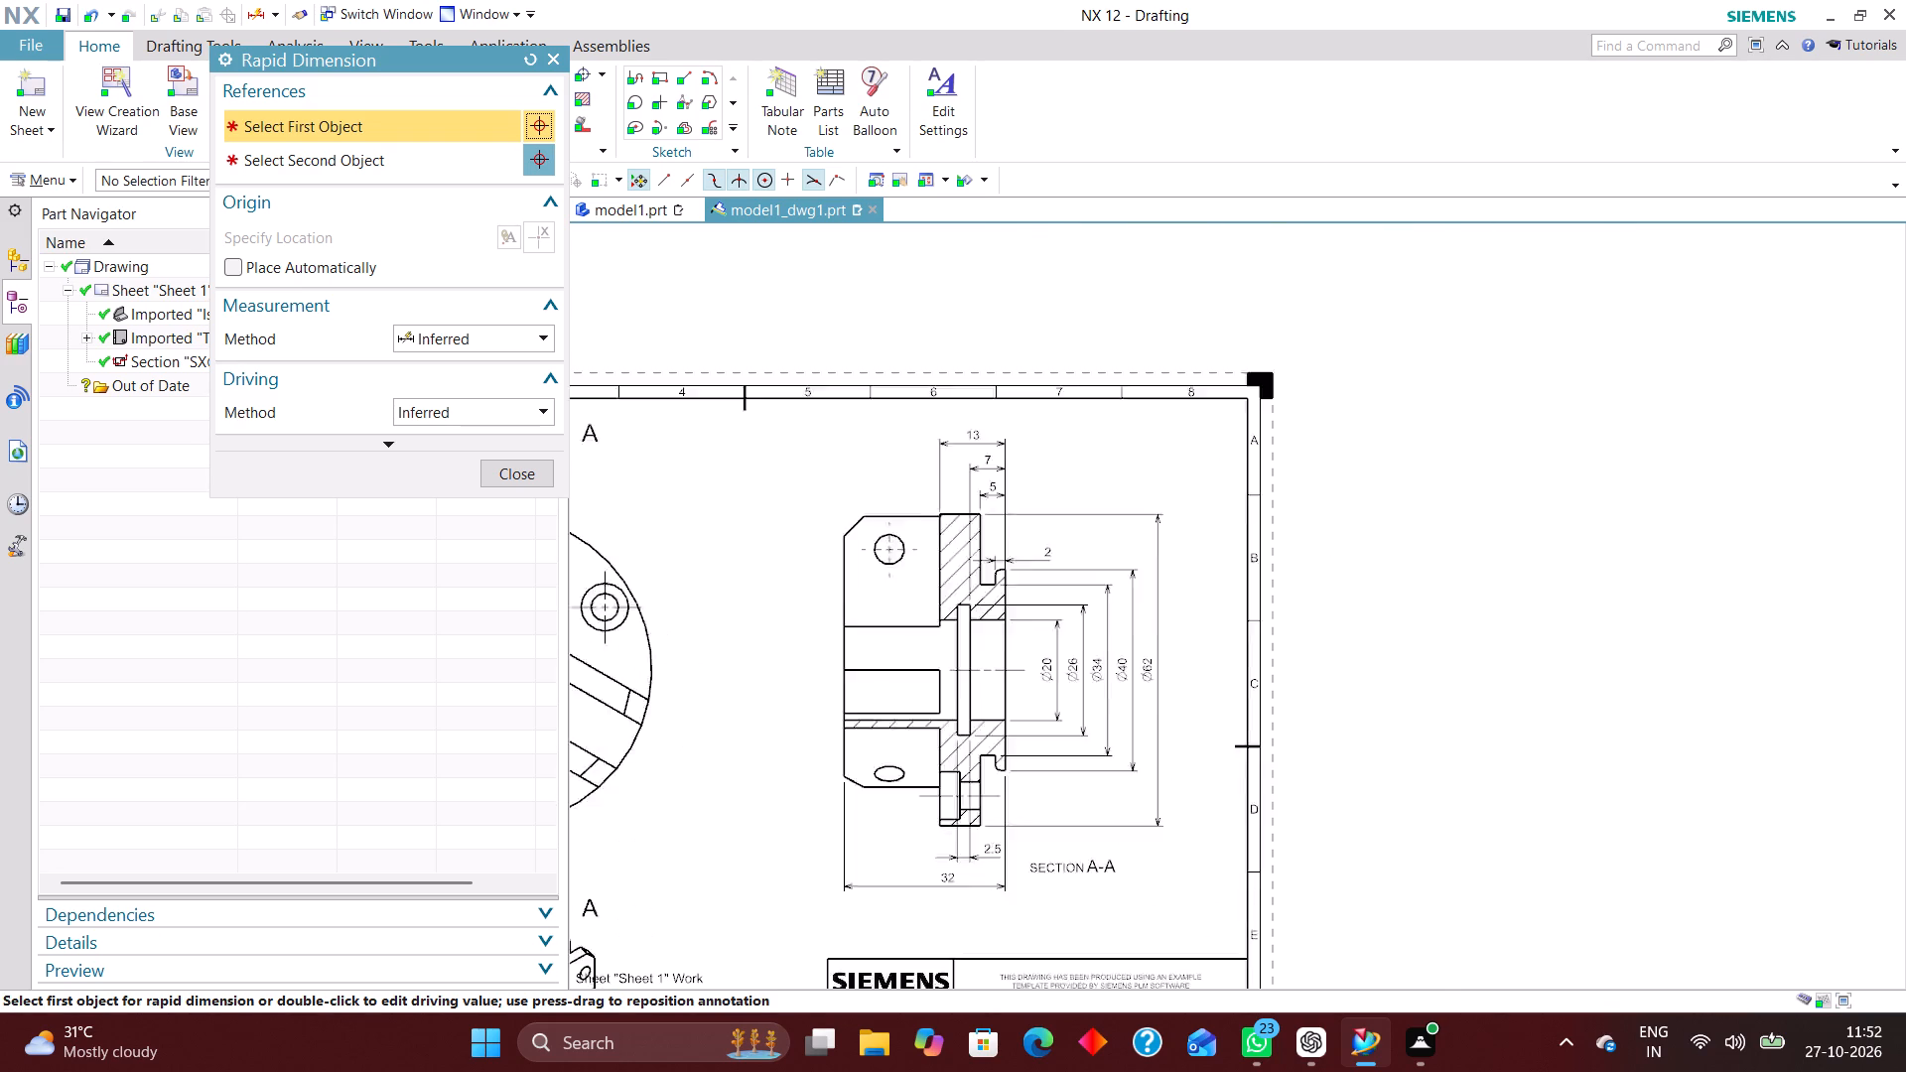
{"action": "scroll", "coordinate": [934, 902], "scroll_direction": "up", "scroll_amount": 2}
{"action": "right_click_drag", "start_coordinate": [1332, 815], "coordinate": [1222, 938]}
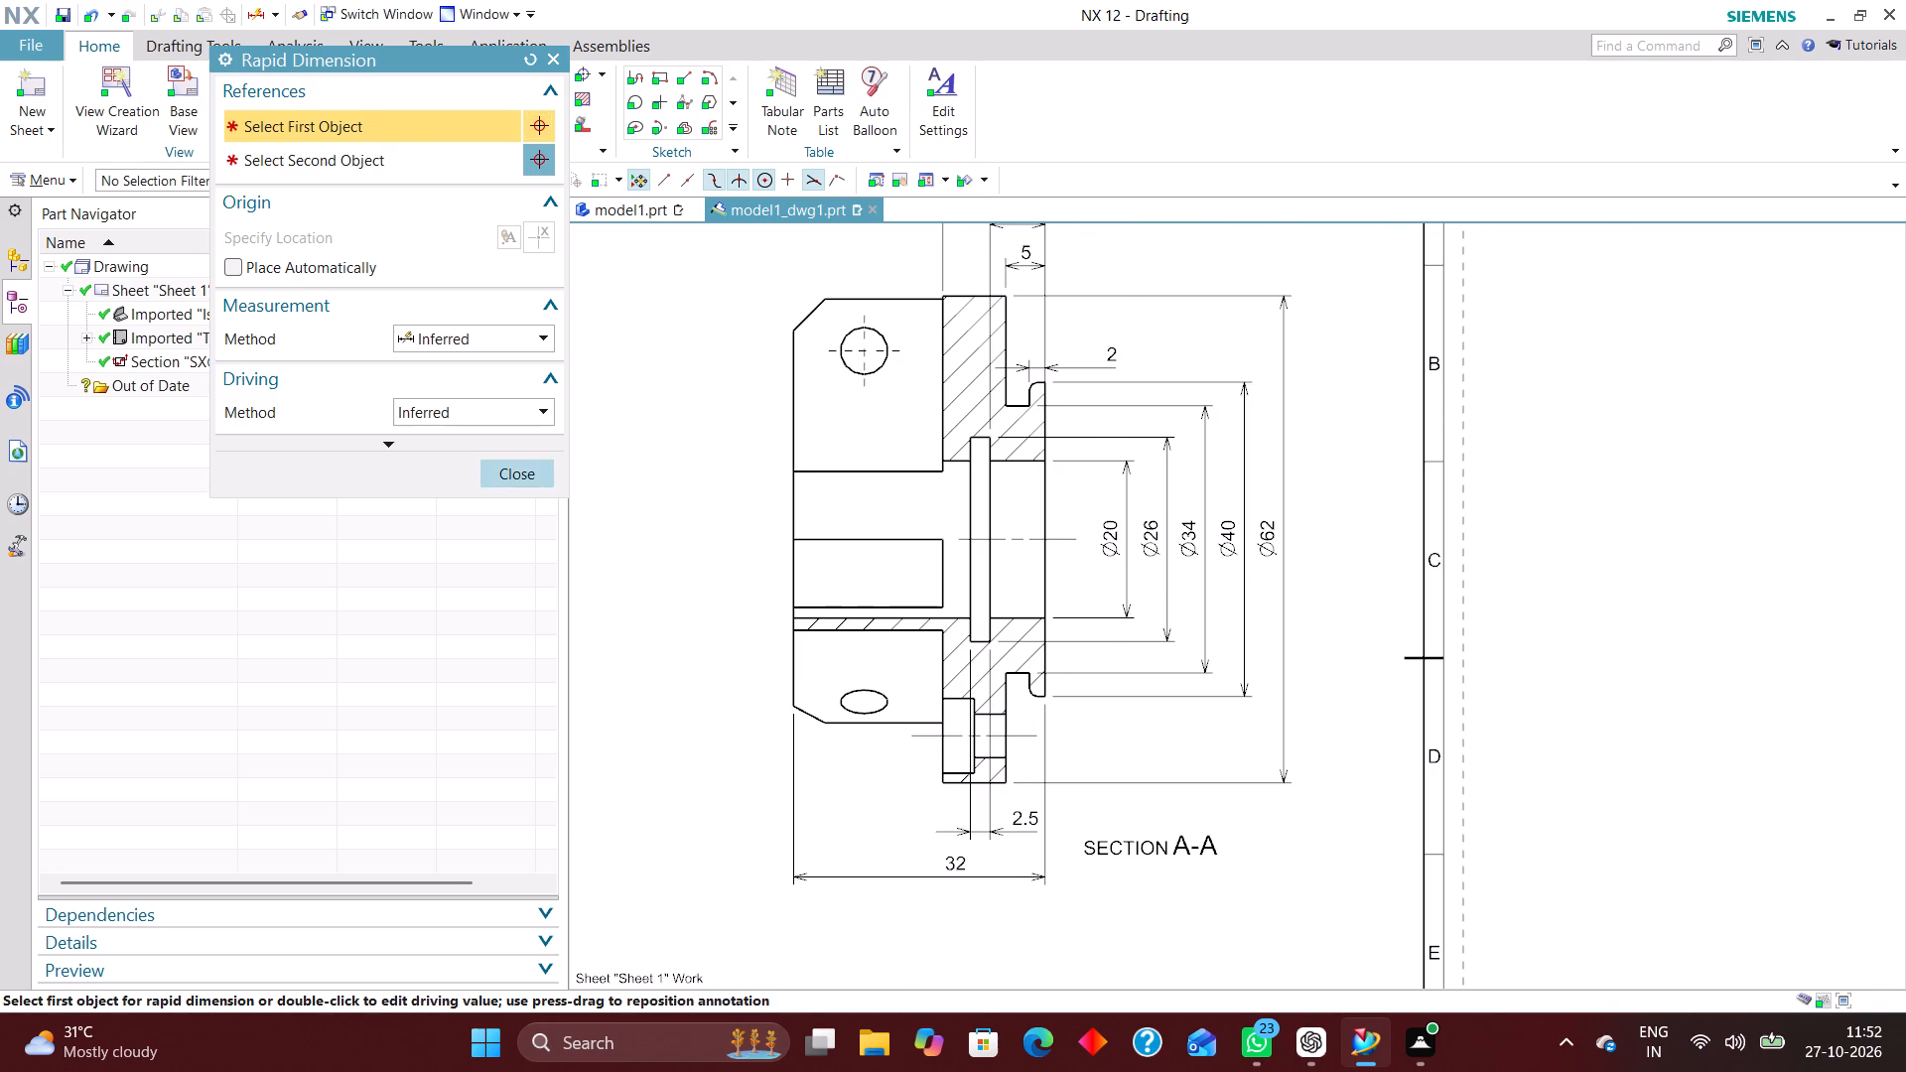
{"action": "left_click", "coordinate": [529, 468]}
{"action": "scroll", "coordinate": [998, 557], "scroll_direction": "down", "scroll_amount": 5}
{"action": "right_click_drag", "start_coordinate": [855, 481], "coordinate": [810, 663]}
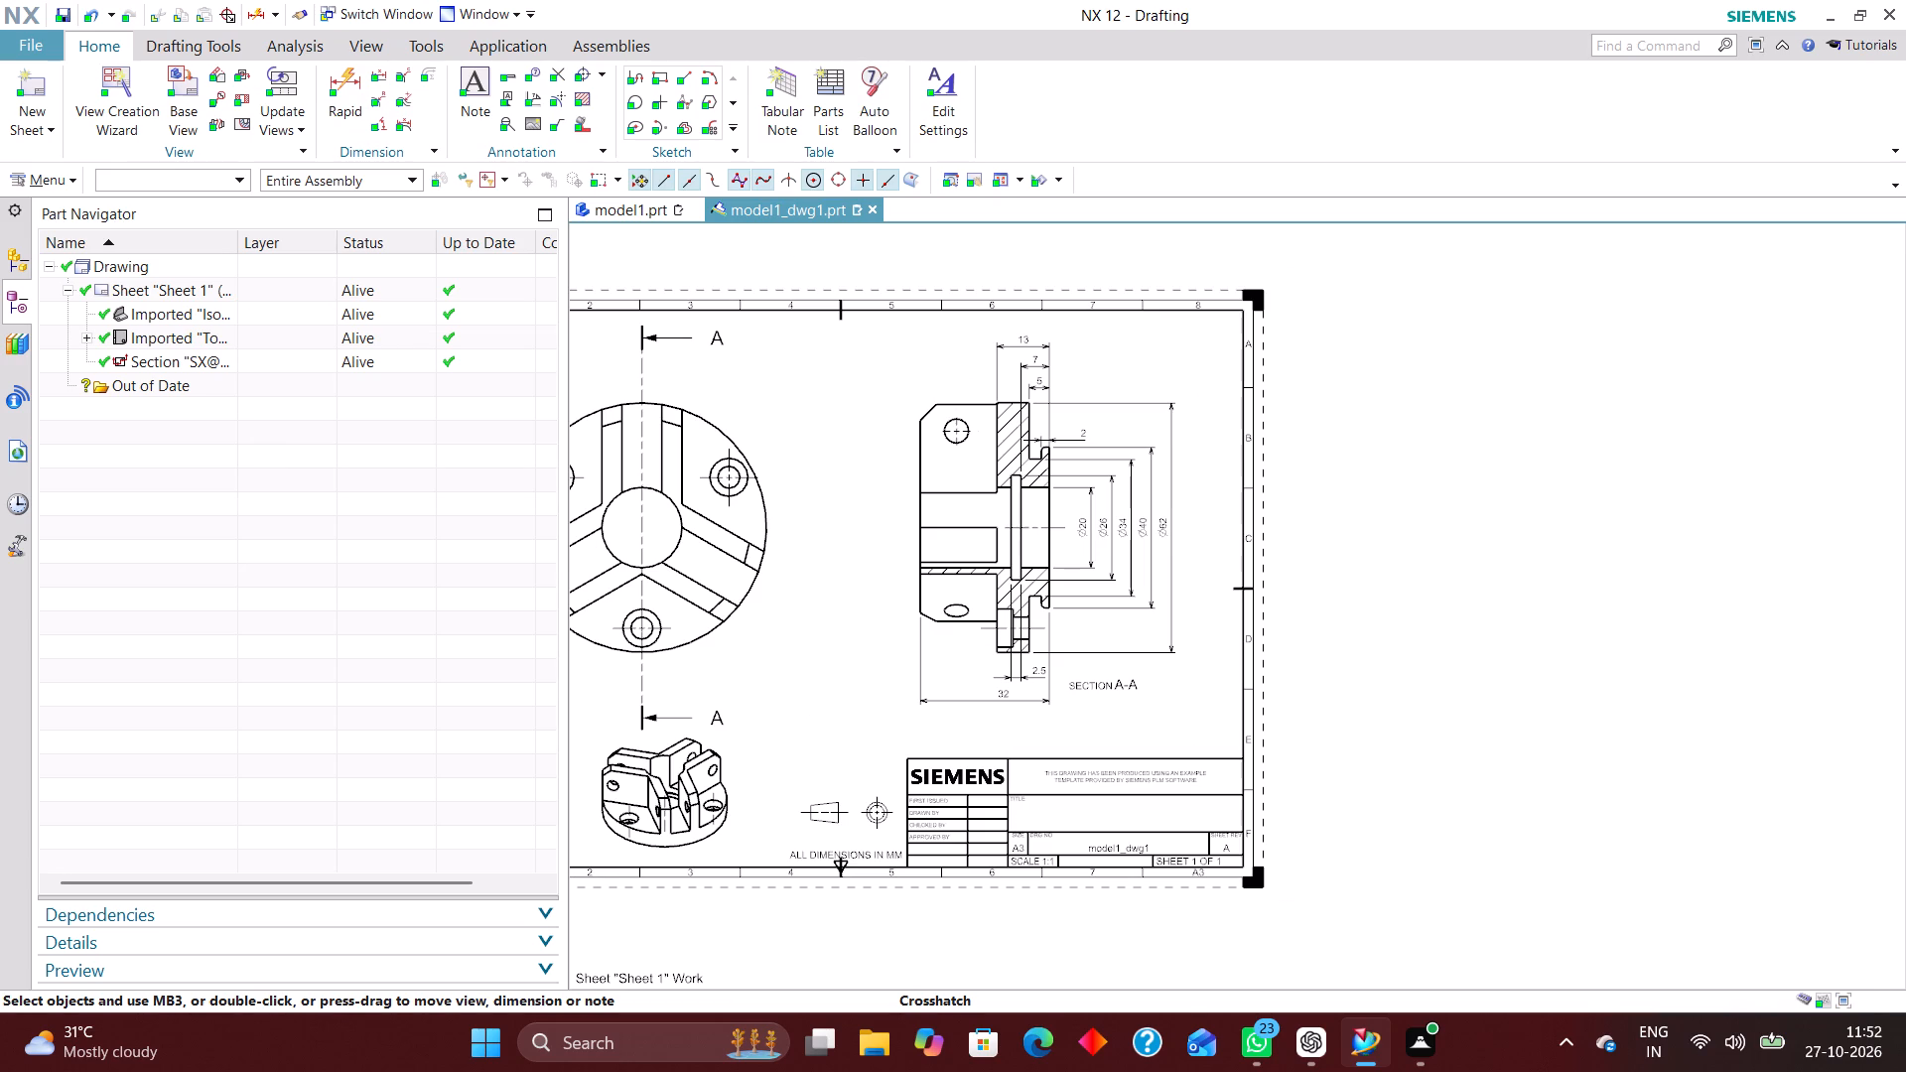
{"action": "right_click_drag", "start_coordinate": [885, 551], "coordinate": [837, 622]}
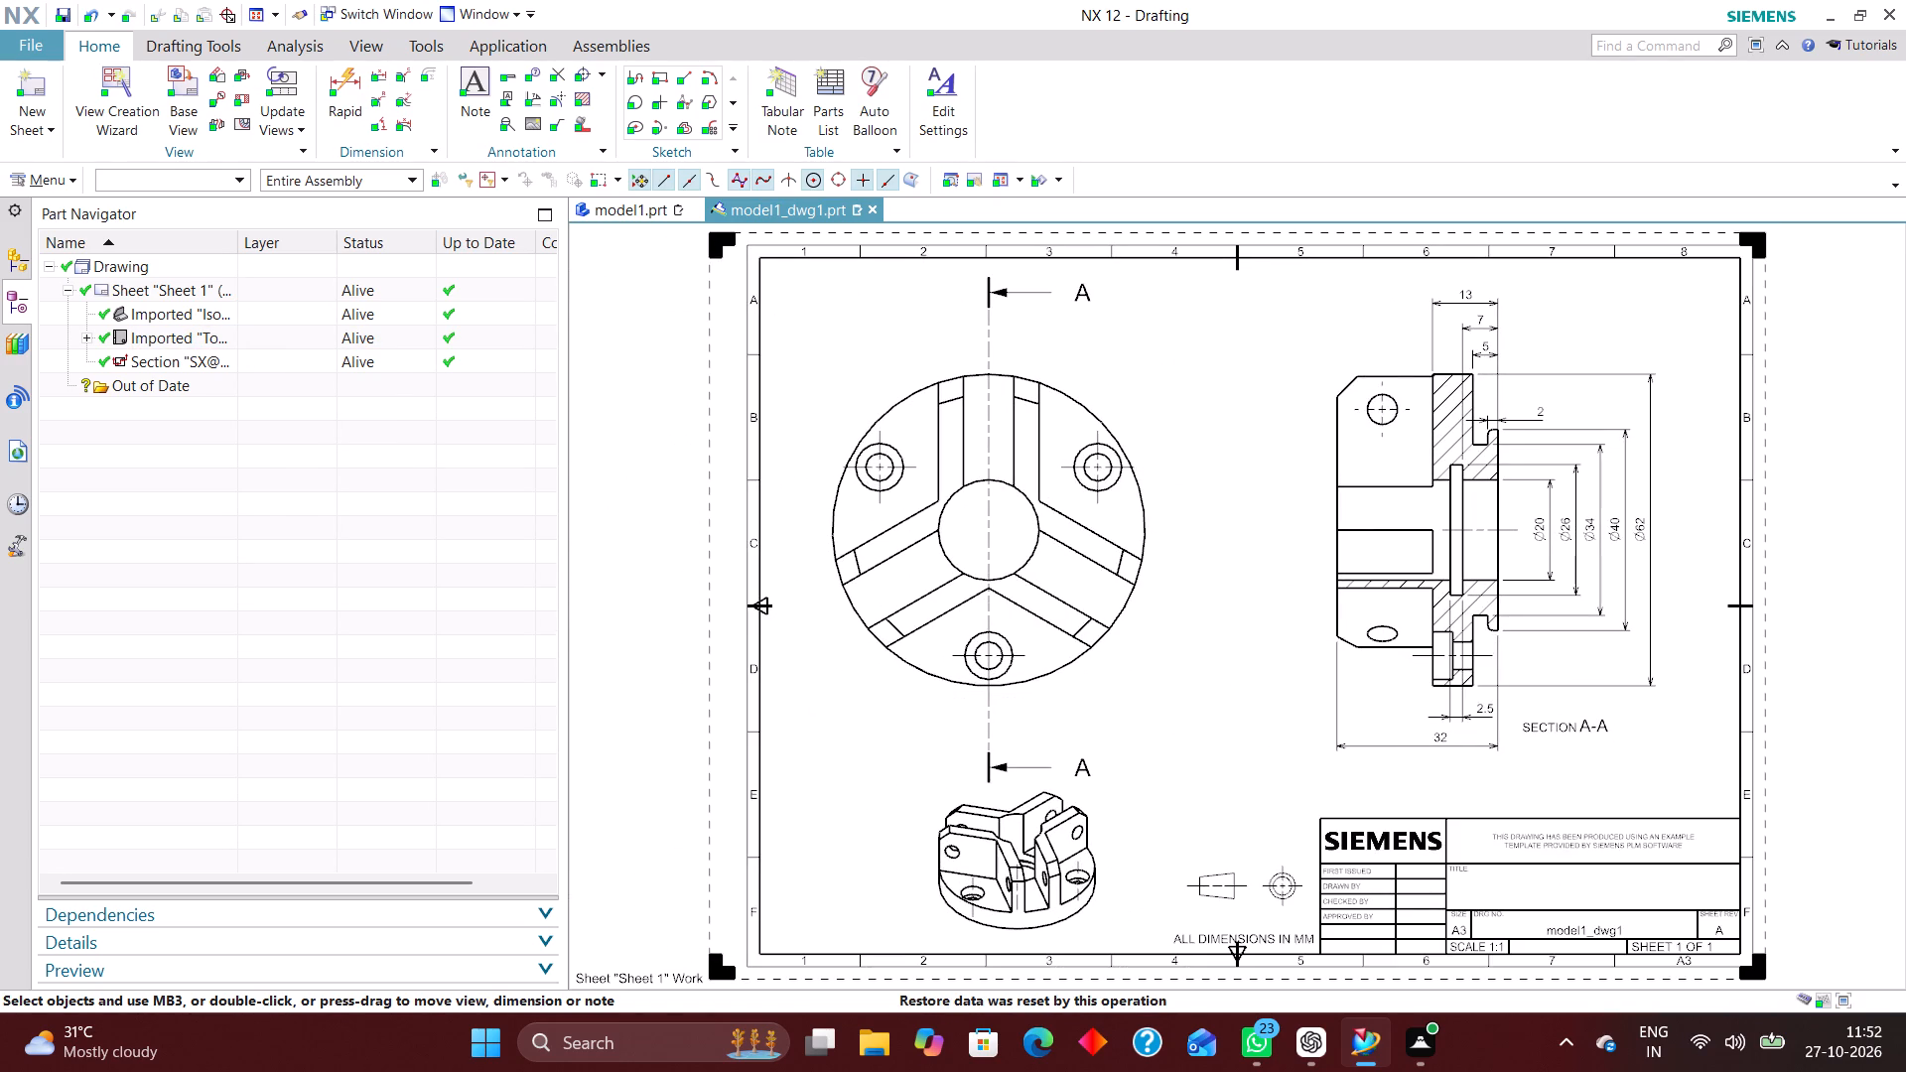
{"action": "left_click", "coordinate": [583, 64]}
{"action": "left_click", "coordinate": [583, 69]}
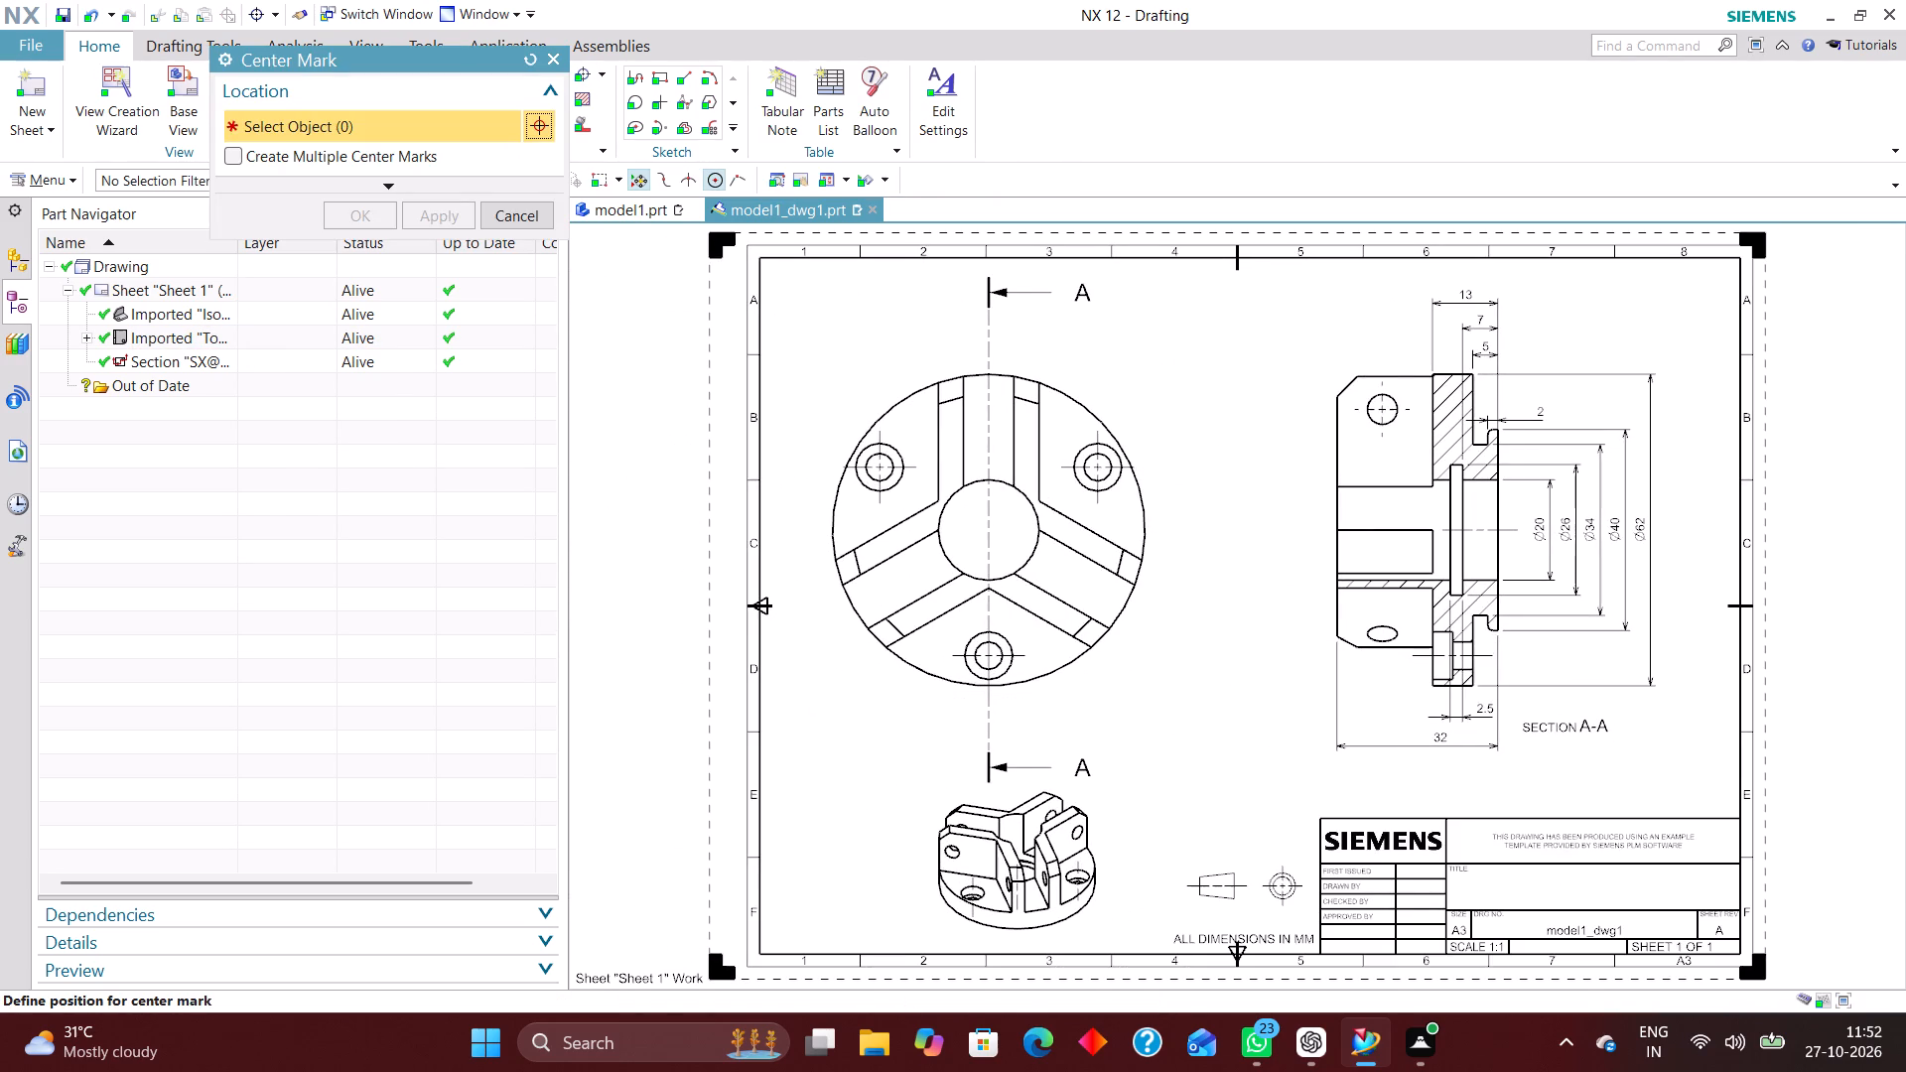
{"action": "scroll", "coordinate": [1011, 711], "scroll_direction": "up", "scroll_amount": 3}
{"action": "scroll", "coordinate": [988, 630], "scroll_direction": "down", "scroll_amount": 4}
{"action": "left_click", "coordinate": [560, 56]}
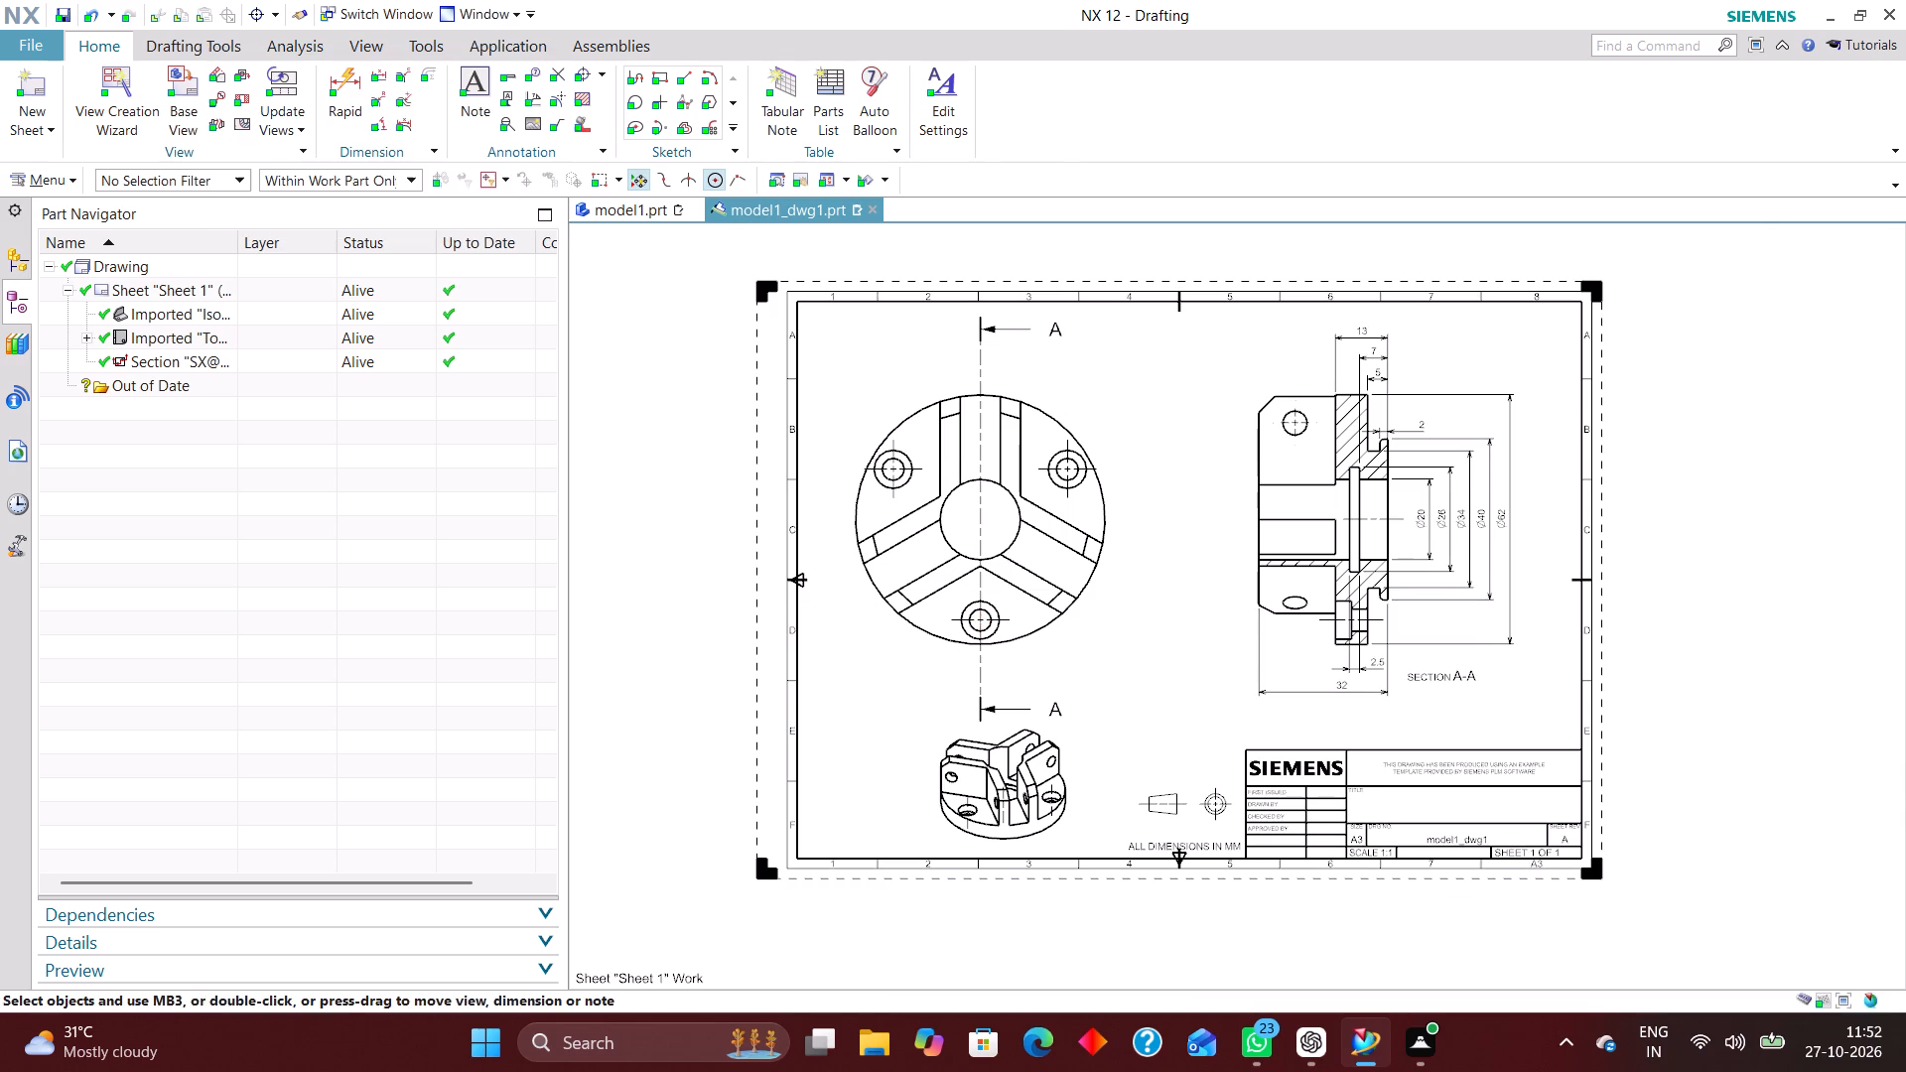
Add a full-circle bolt circle centerline through the centers of the three counterbored holes in the circular view.
{"action": "left_click", "coordinate": [603, 75]}
{"action": "left_click", "coordinate": [609, 125]}
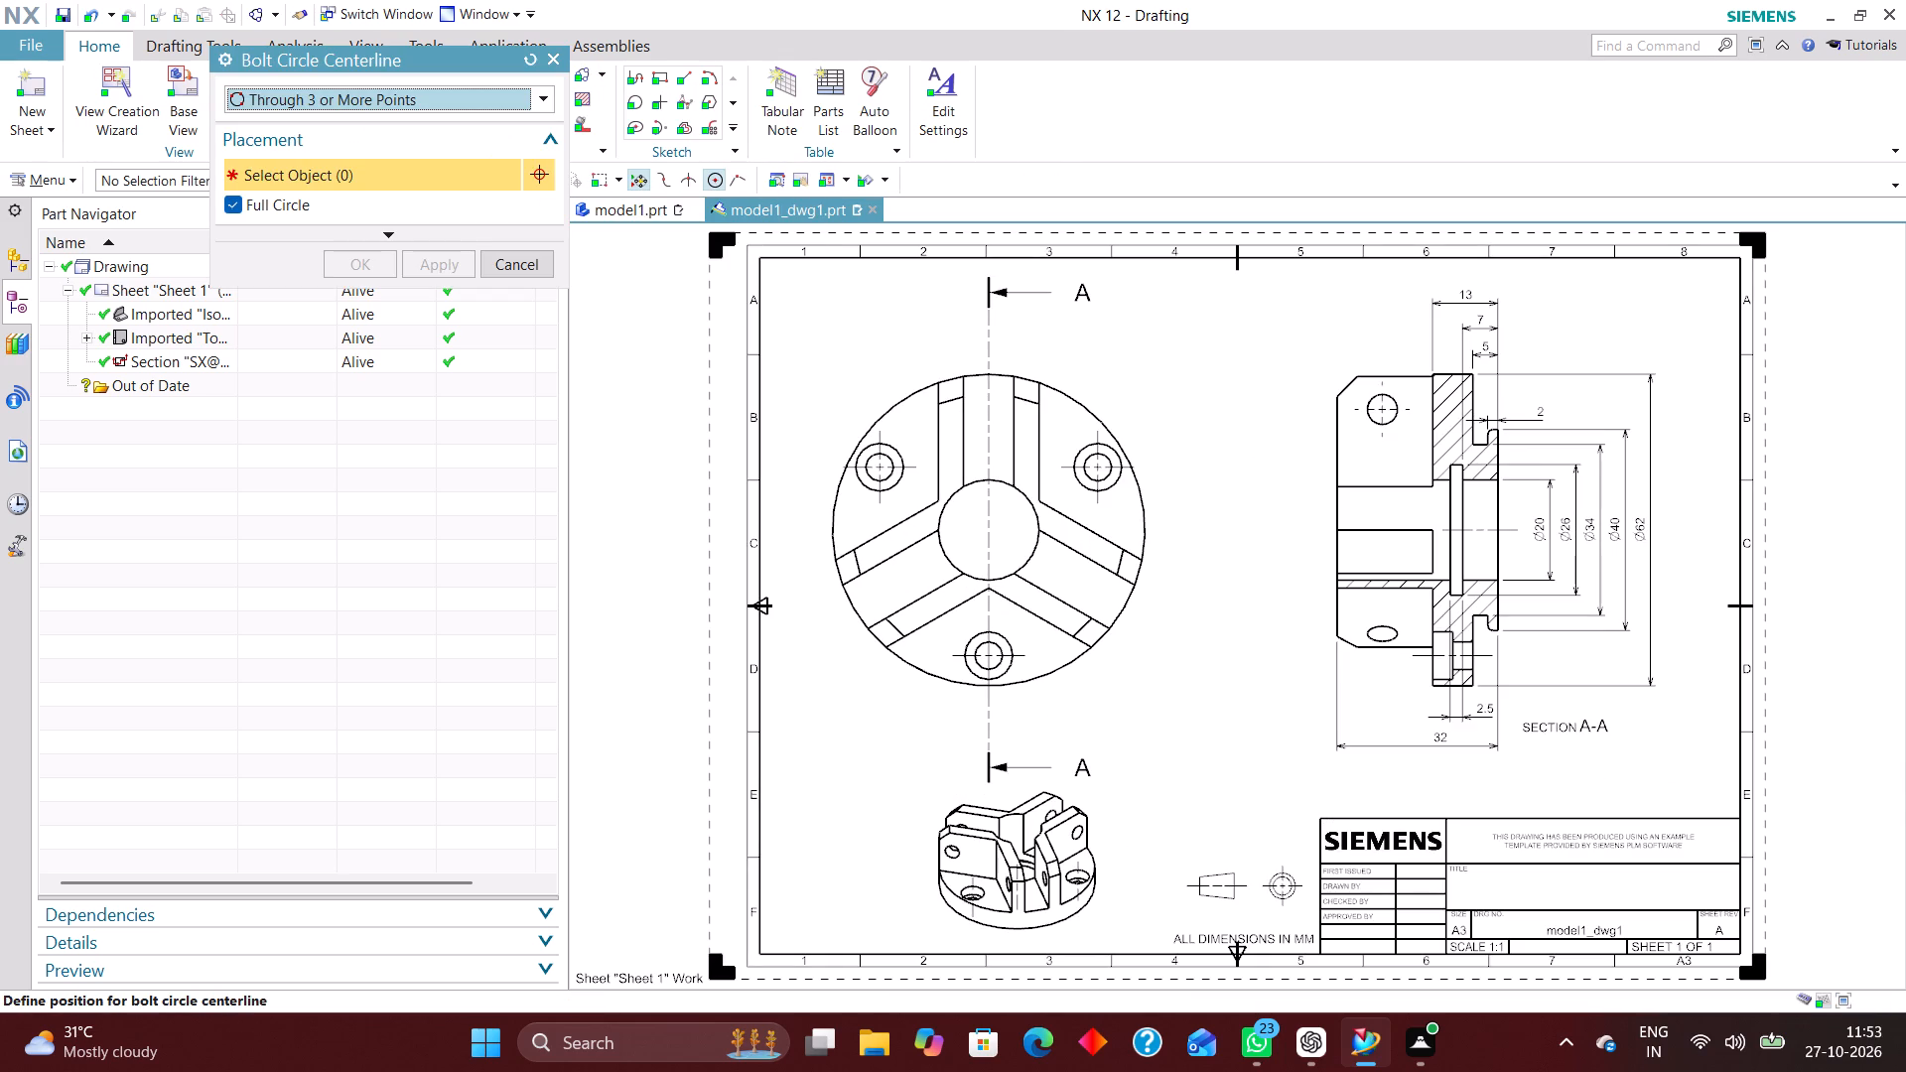
{"action": "scroll", "coordinate": [1015, 669], "scroll_direction": "up", "scroll_amount": 4}
{"action": "left_click", "coordinate": [1002, 615]}
{"action": "scroll", "coordinate": [1036, 712], "scroll_direction": "down", "scroll_amount": 3}
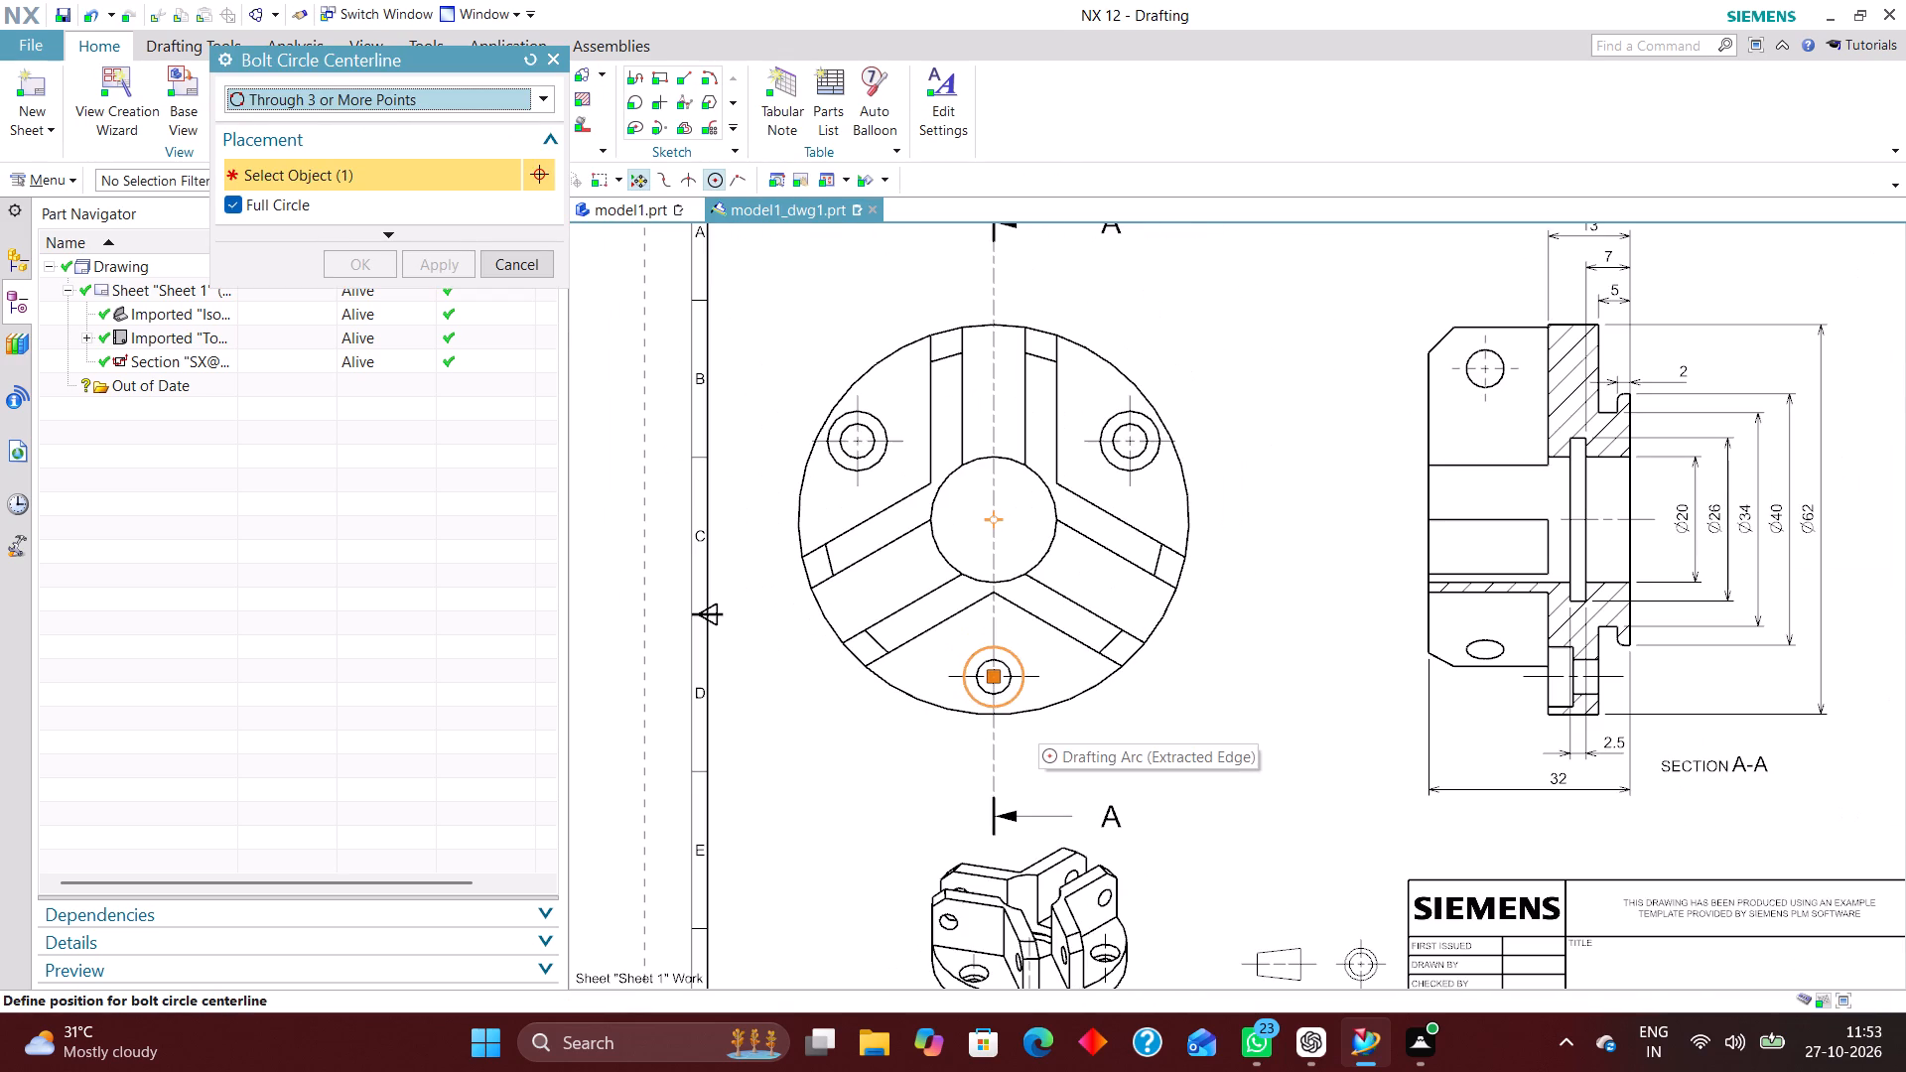
{"action": "left_click", "coordinate": [1121, 414]}
{"action": "left_click", "coordinate": [877, 420]}
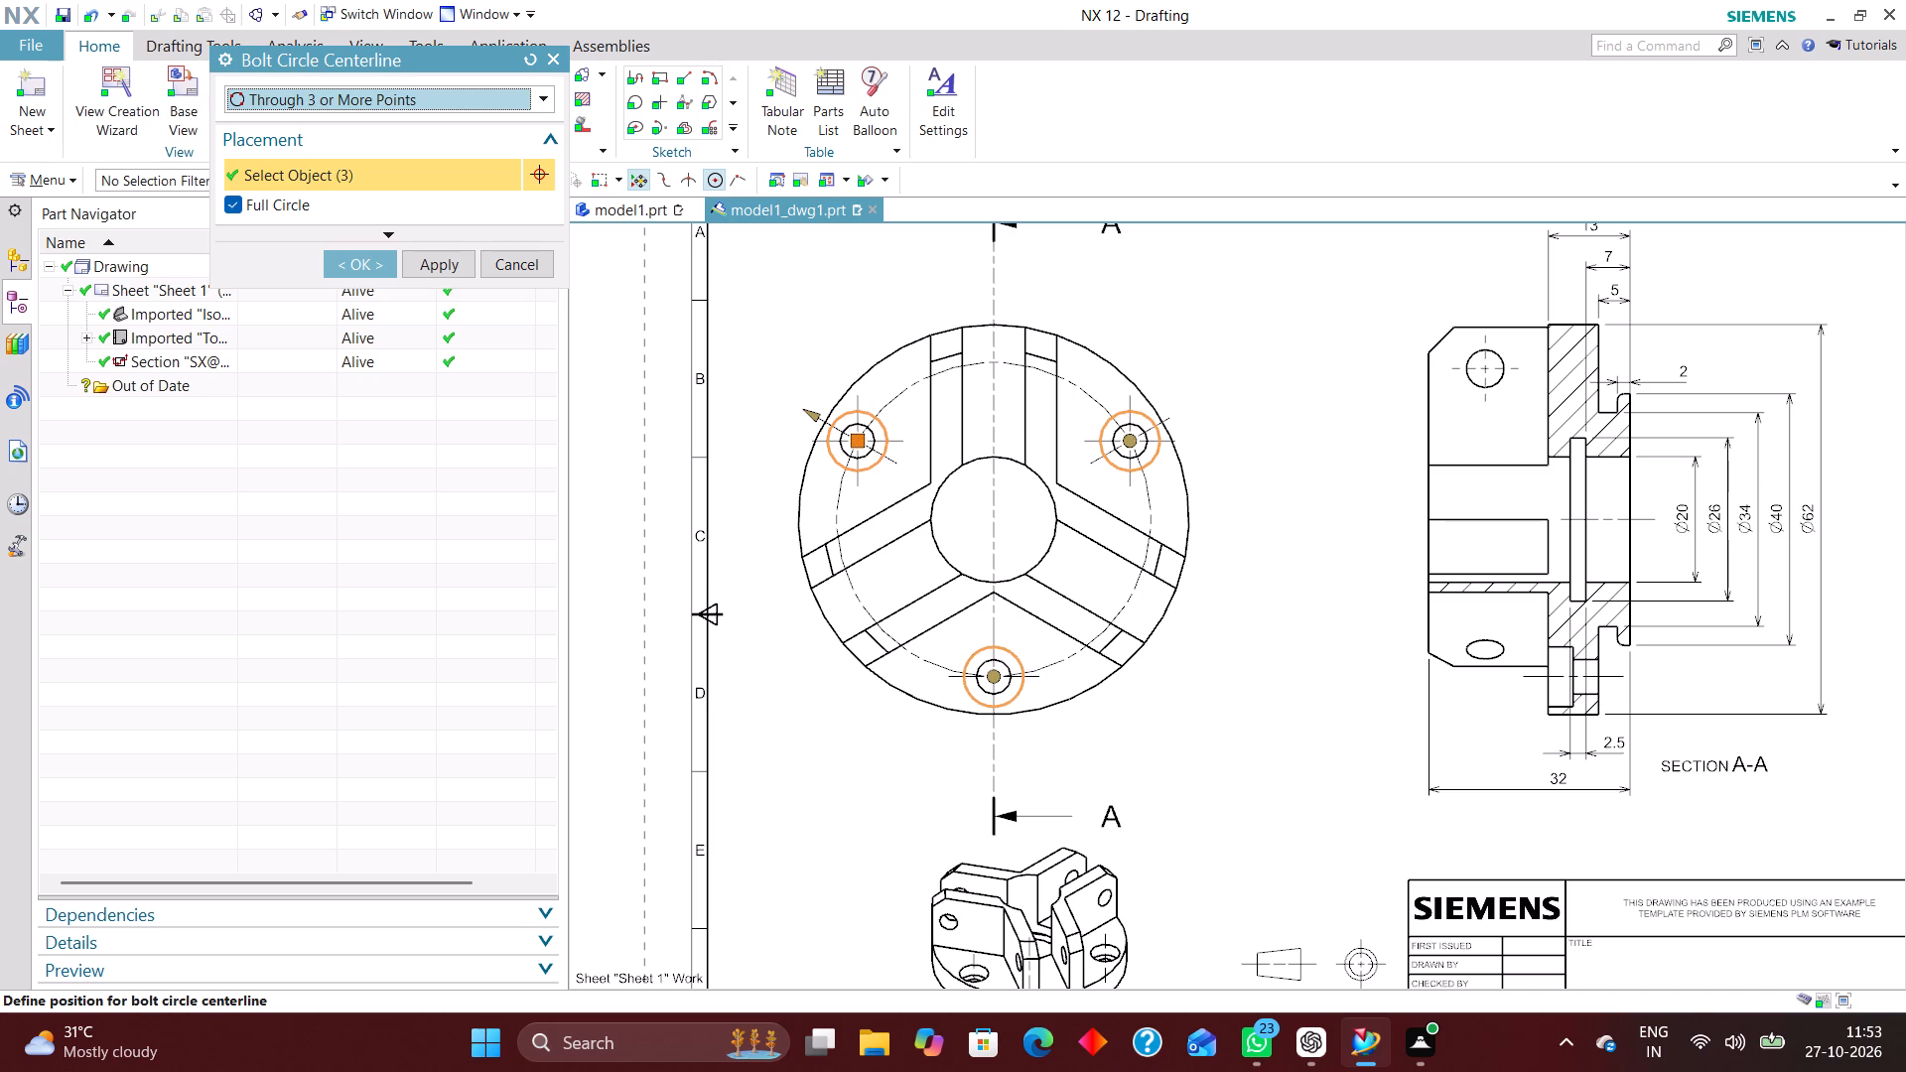
{"action": "left_click", "coordinate": [374, 263]}
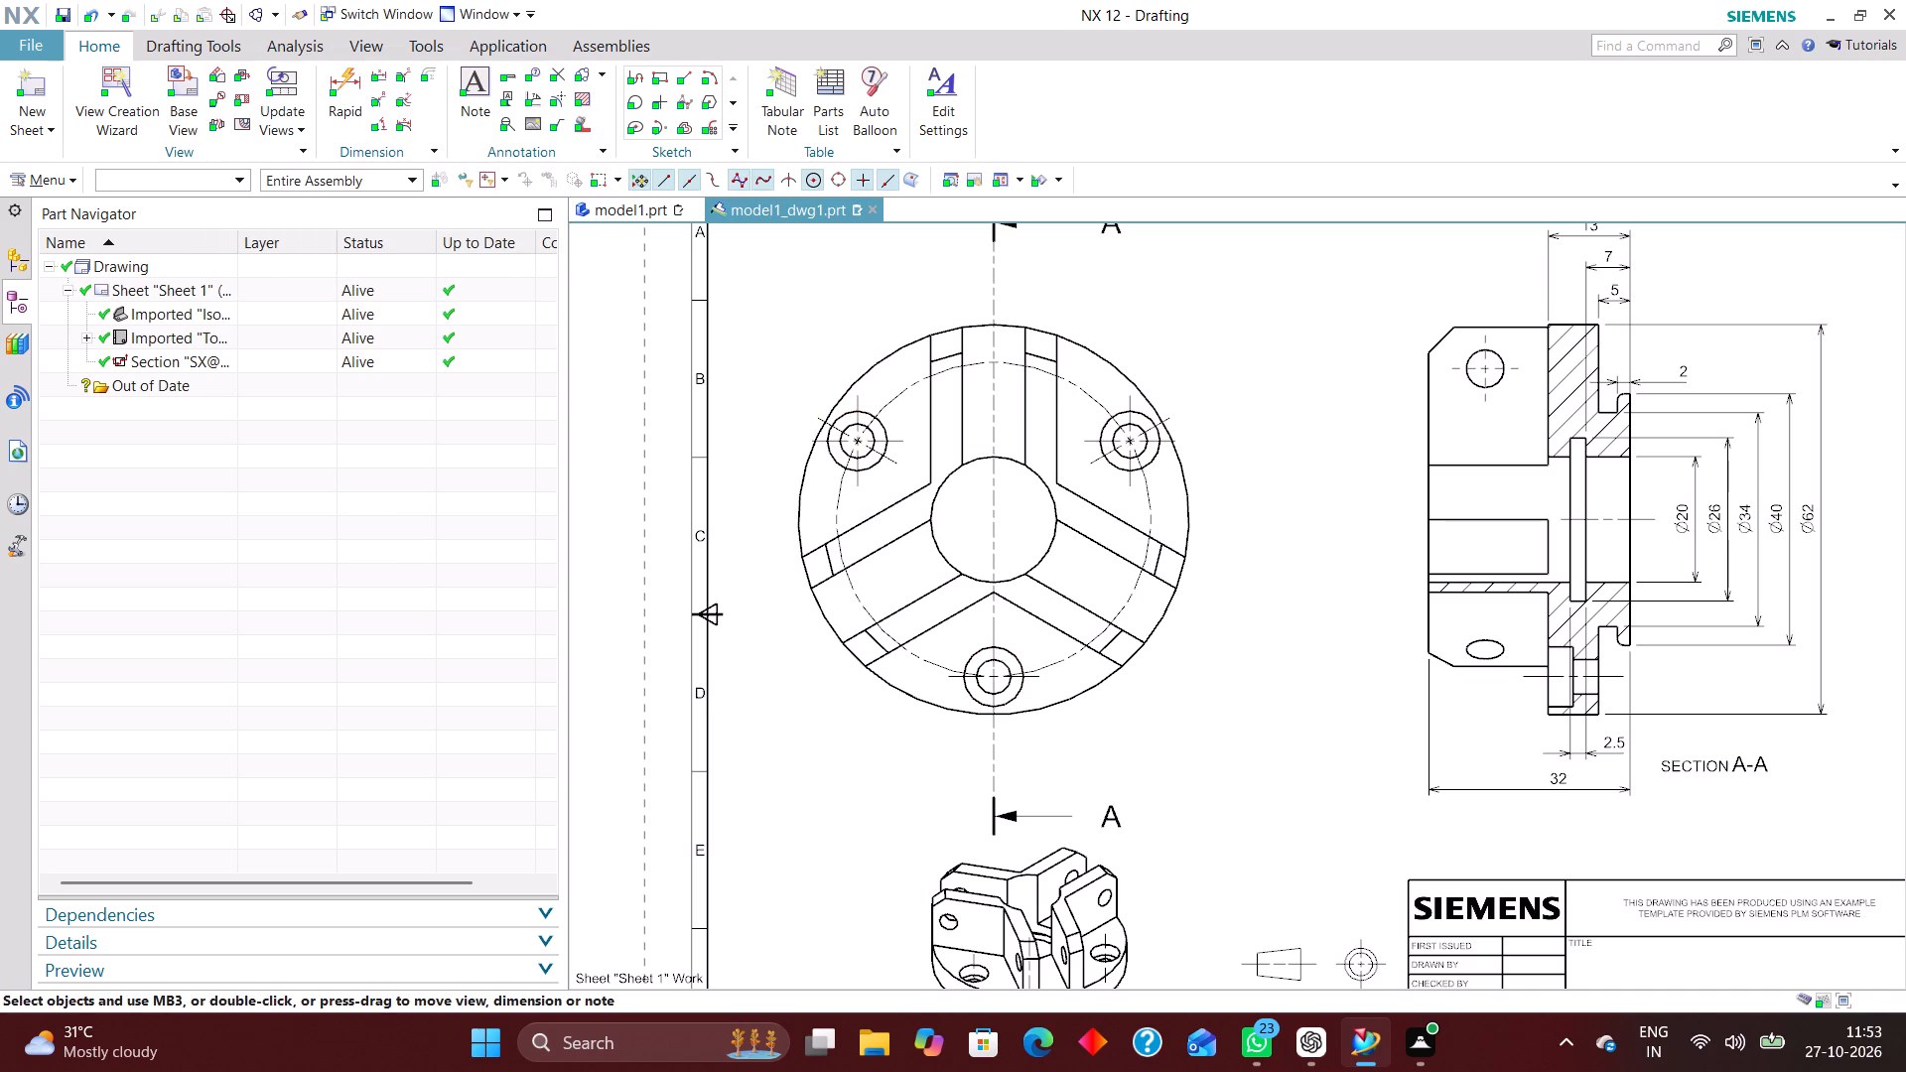
Add a diametral dimension to the bolt circle centerline, with its text outside the flange at the lower left of the circular view.
{"action": "left_click", "coordinate": [351, 72]}
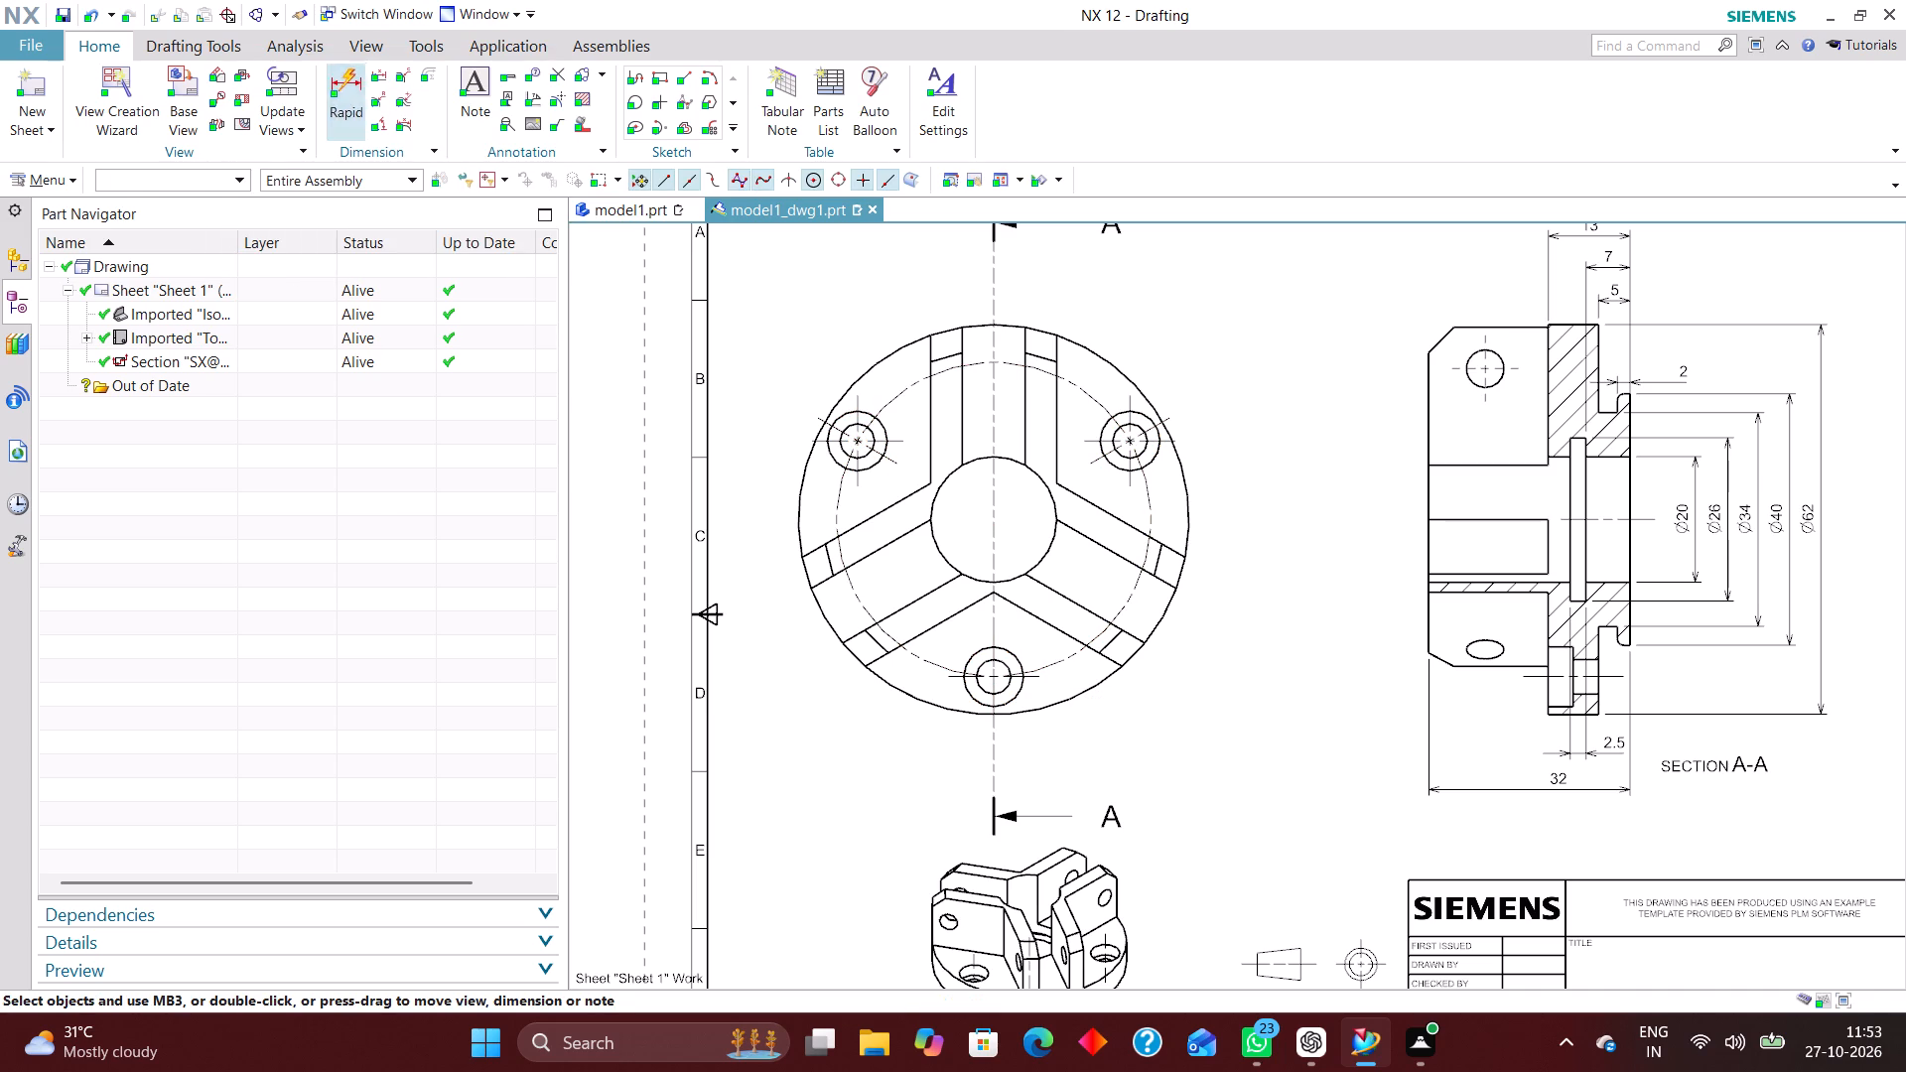
{"action": "left_click", "coordinate": [506, 329]}
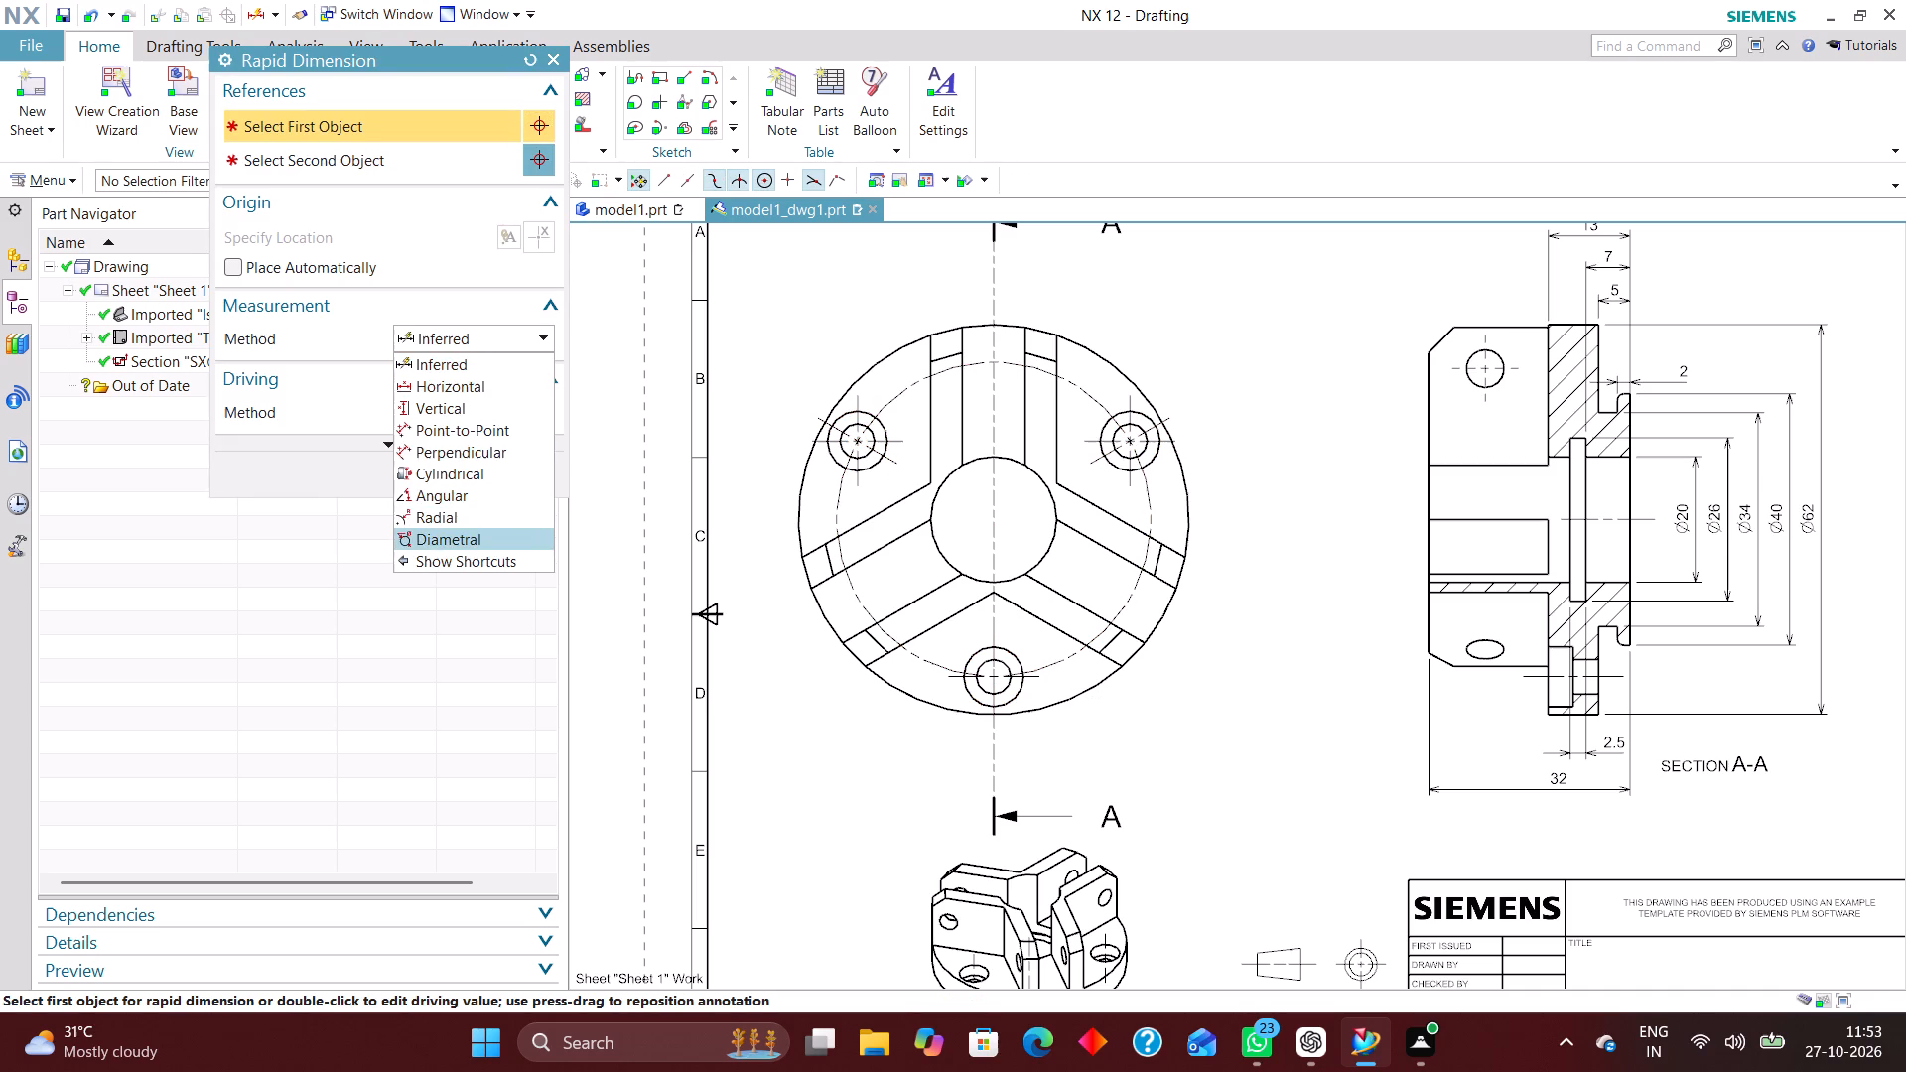
{"action": "left_click", "coordinate": [458, 538]}
{"action": "left_click", "coordinate": [863, 601]}
{"action": "left_click", "coordinate": [850, 776]}
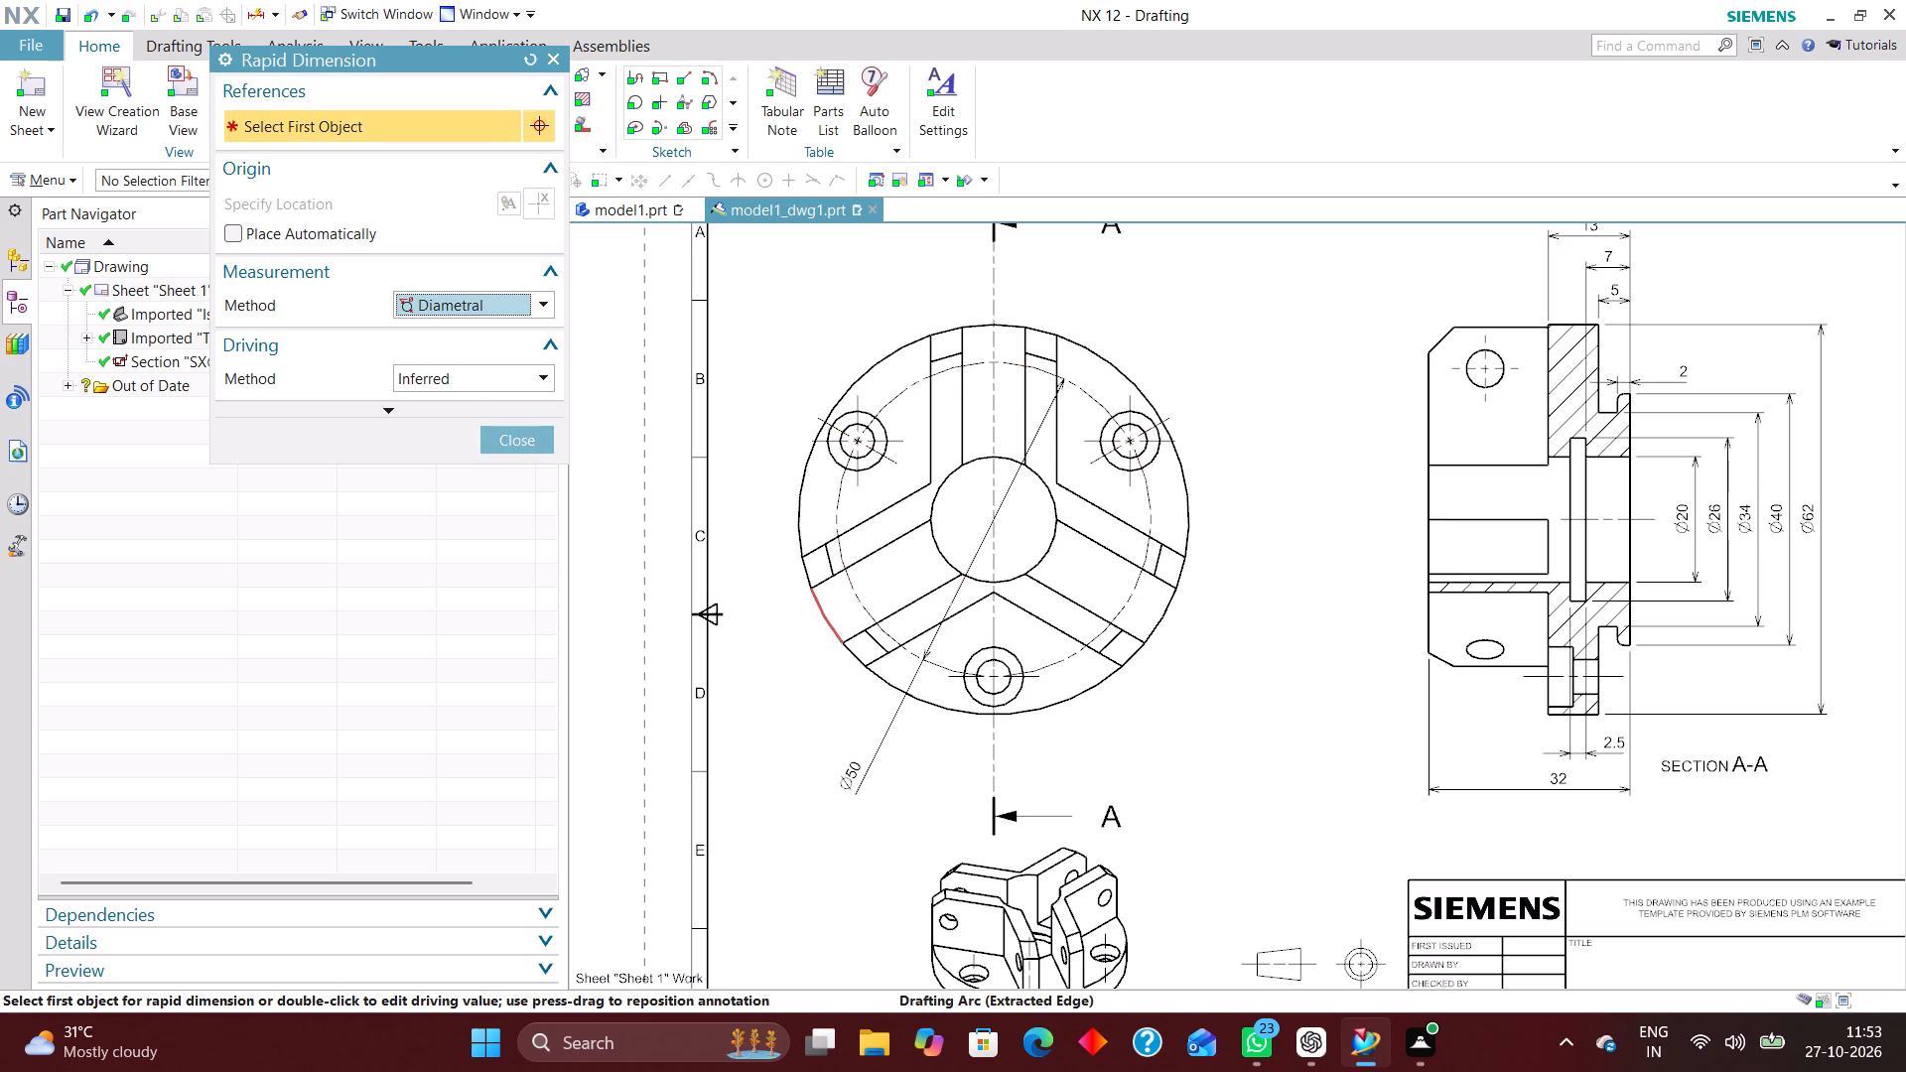
Add a diametral dimension to the outer counterbore circle of the upper-right hole, with its text just outside the flange outline.
{"action": "scroll", "coordinate": [750, 572], "scroll_direction": "down", "scroll_amount": 2}
{"action": "scroll", "coordinate": [1006, 508], "scroll_direction": "up", "scroll_amount": 4}
{"action": "scroll", "coordinate": [960, 456], "scroll_direction": "down", "scroll_amount": 2}
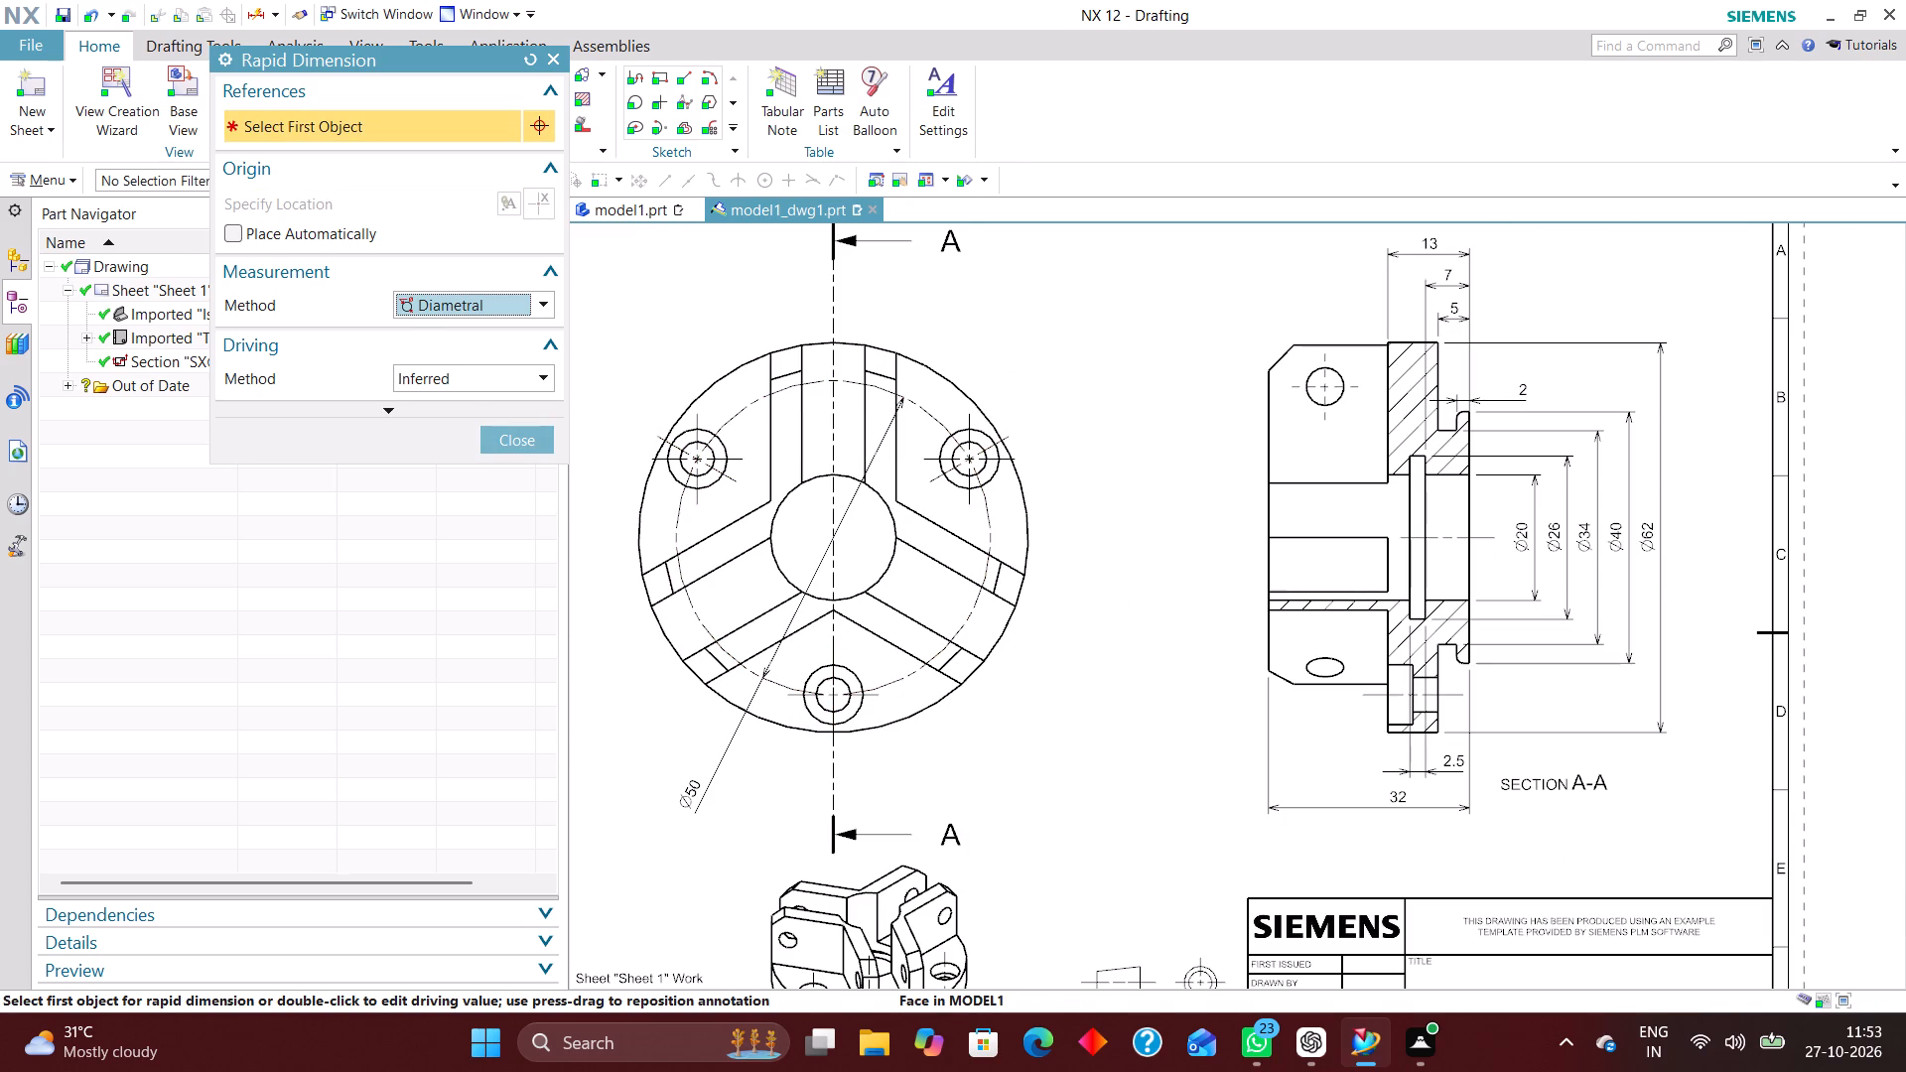
{"action": "scroll", "coordinate": [987, 433], "scroll_direction": "up", "scroll_amount": 3}
{"action": "scroll", "coordinate": [1046, 399], "scroll_direction": "down", "scroll_amount": 3}
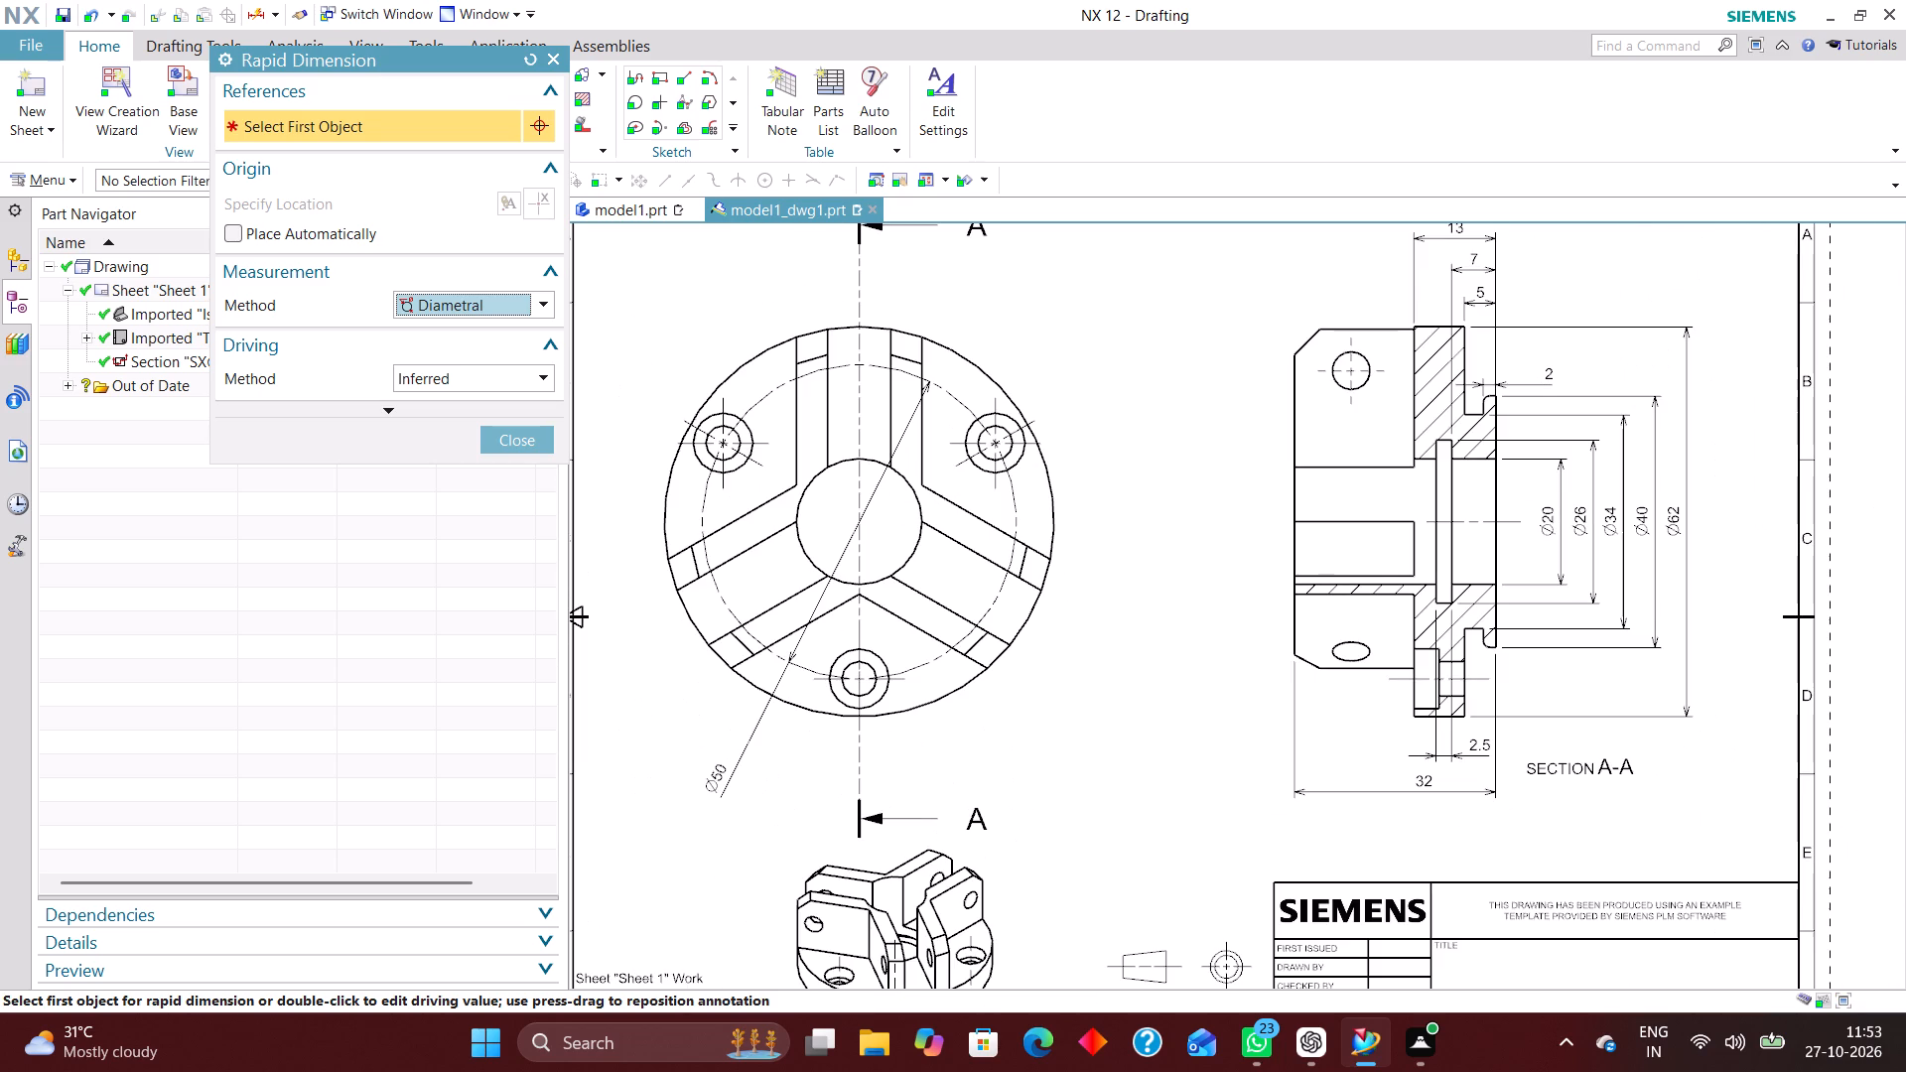
{"action": "scroll", "coordinate": [1000, 423], "scroll_direction": "up", "scroll_amount": 3}
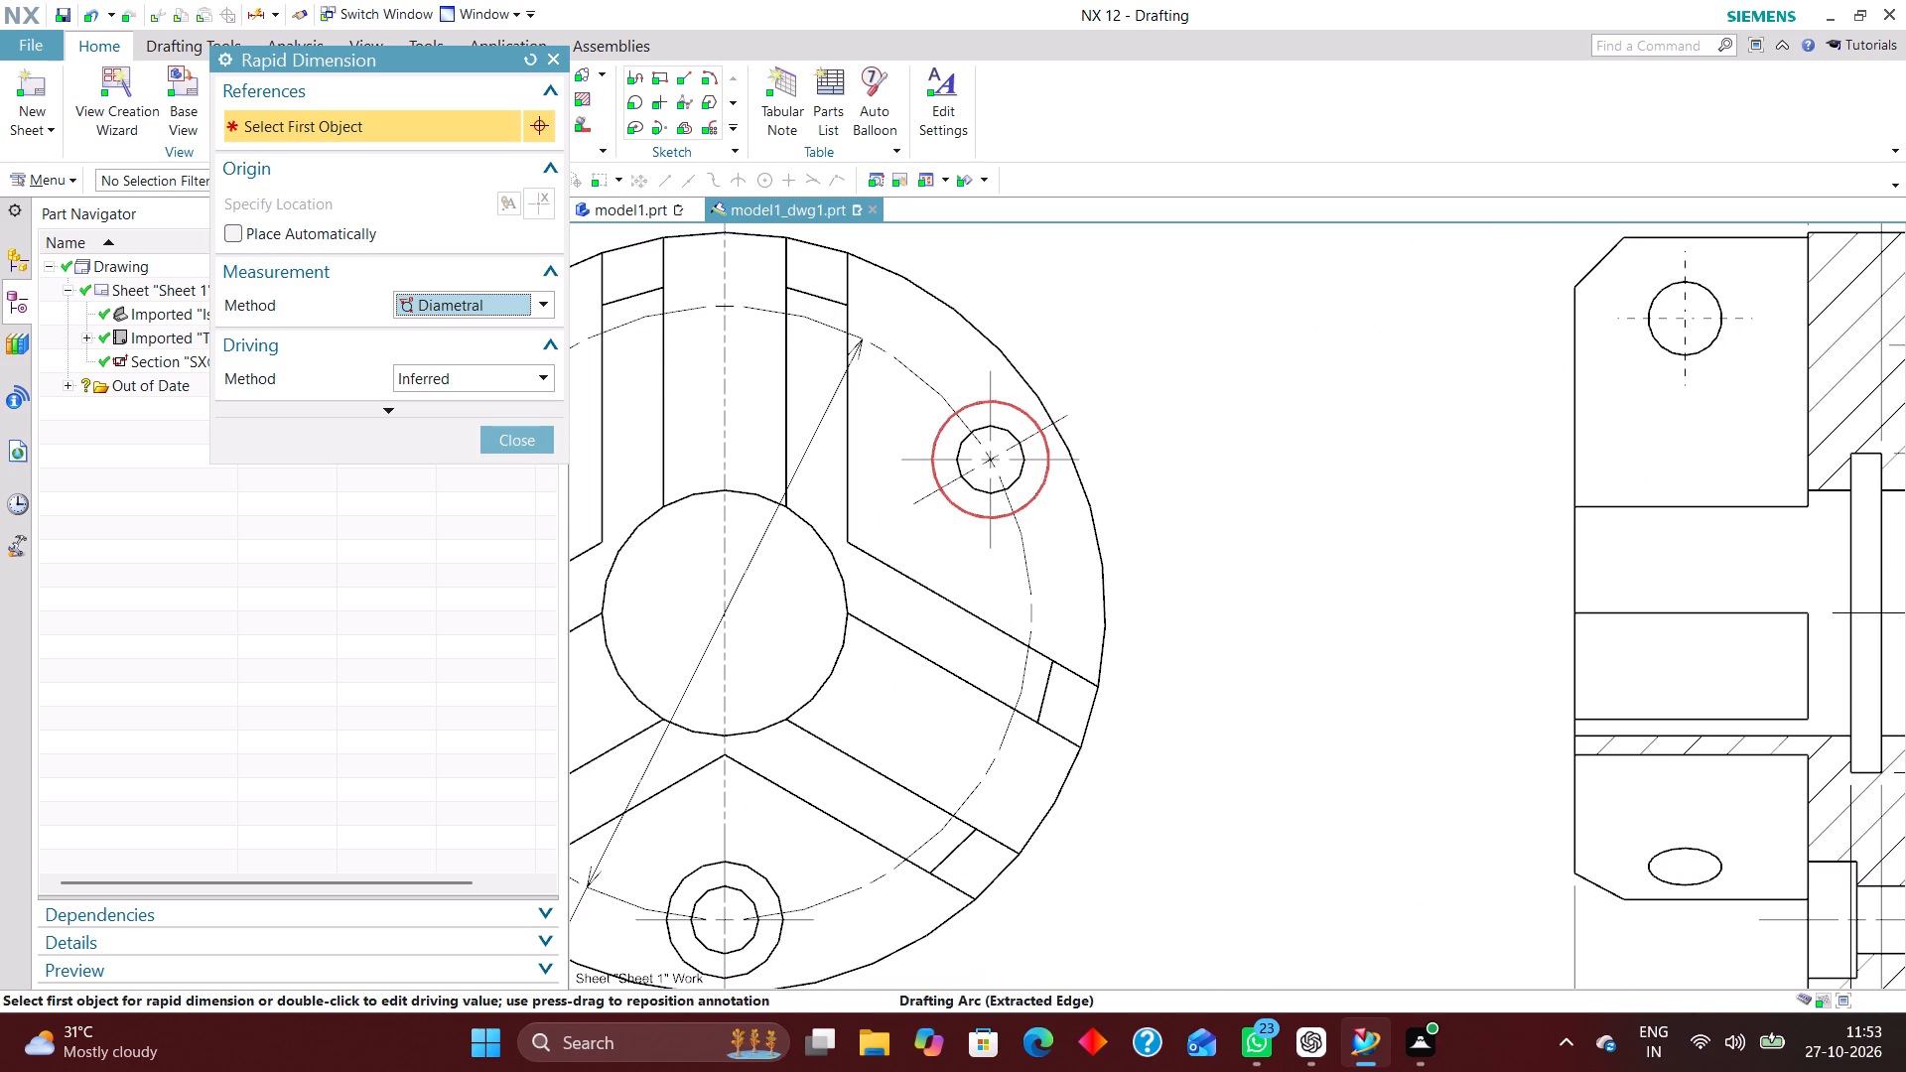
{"action": "left_click", "coordinate": [1015, 407]}
{"action": "left_click", "coordinate": [1055, 294]}
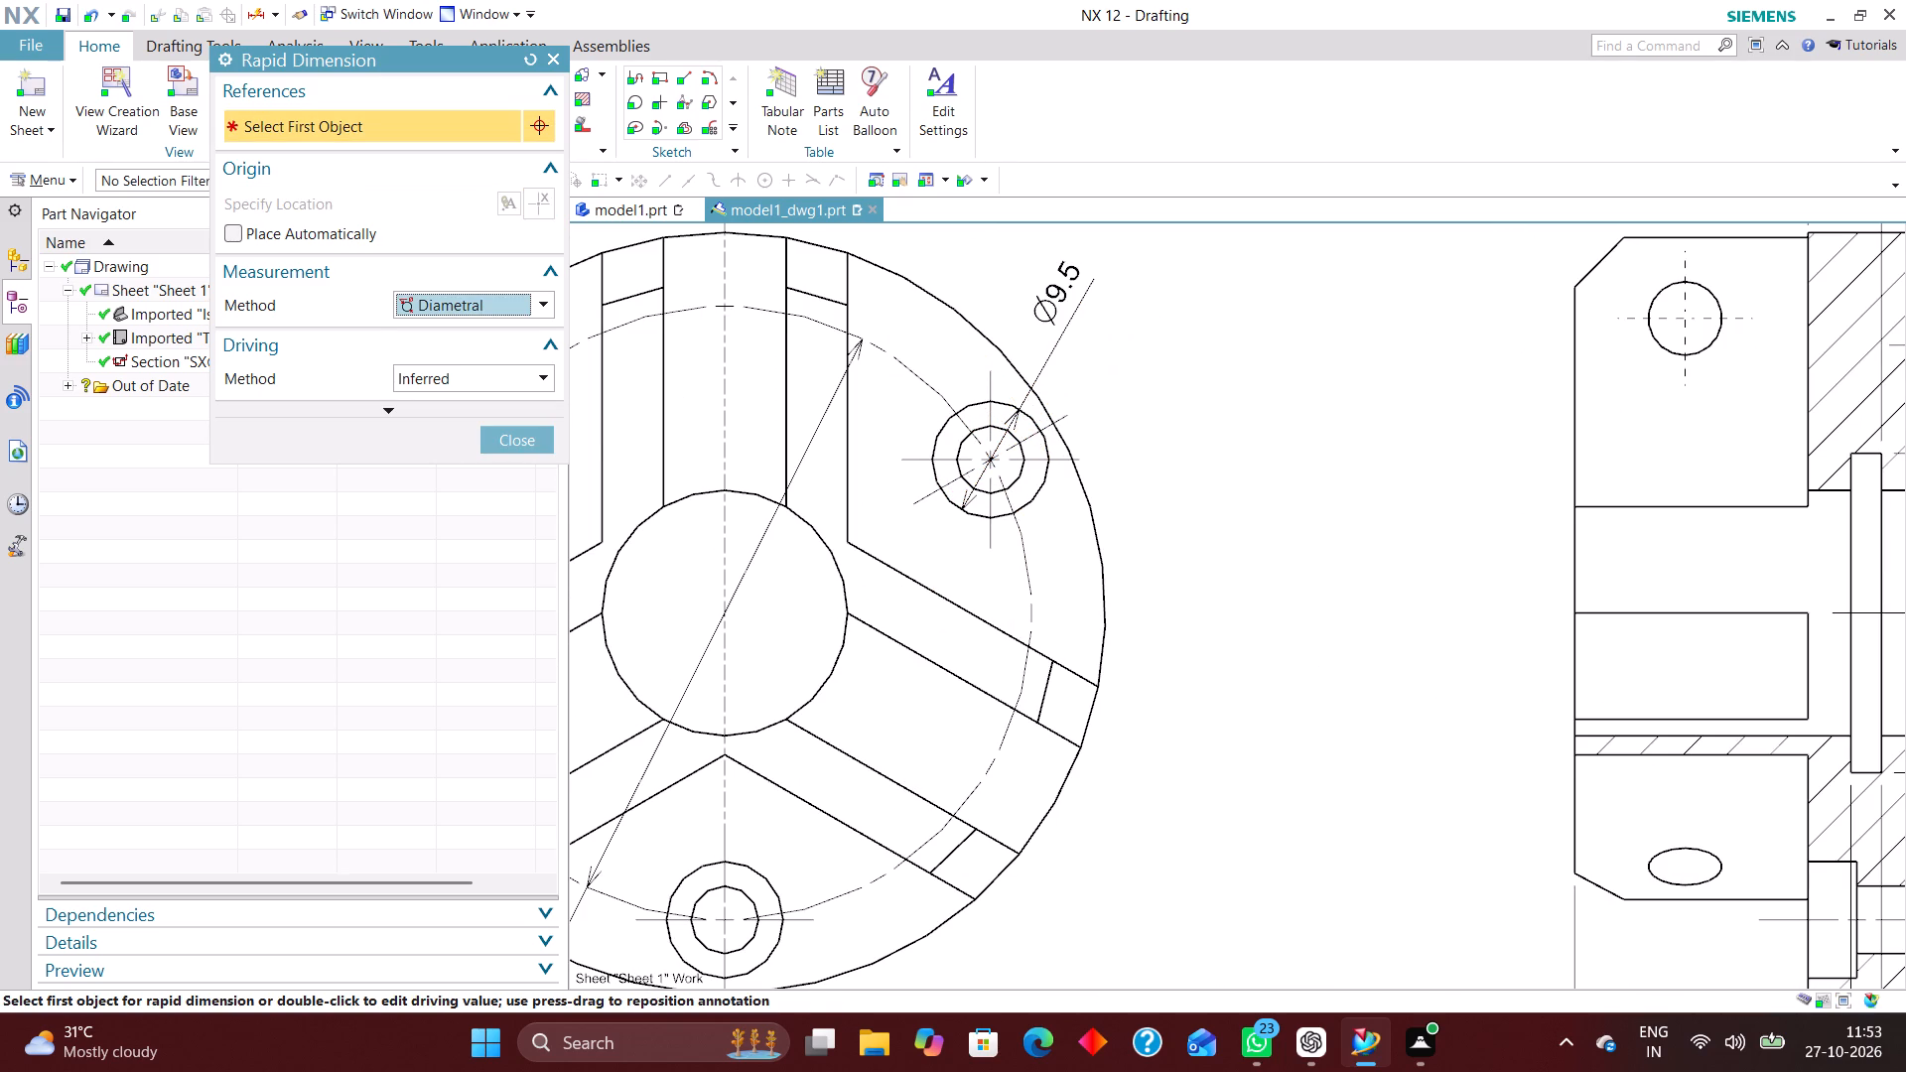
Add a diametral dimension to the inner circle of the bottom bolt hole, with its text outside the flange toward the lower right.
{"action": "scroll", "coordinate": [1050, 440], "scroll_direction": "down", "scroll_amount": 4}
{"action": "scroll", "coordinate": [976, 617], "scroll_direction": "up", "scroll_amount": 5}
{"action": "scroll", "coordinate": [1043, 573], "scroll_direction": "down", "scroll_amount": 4}
{"action": "scroll", "coordinate": [1002, 647], "scroll_direction": "up", "scroll_amount": 4}
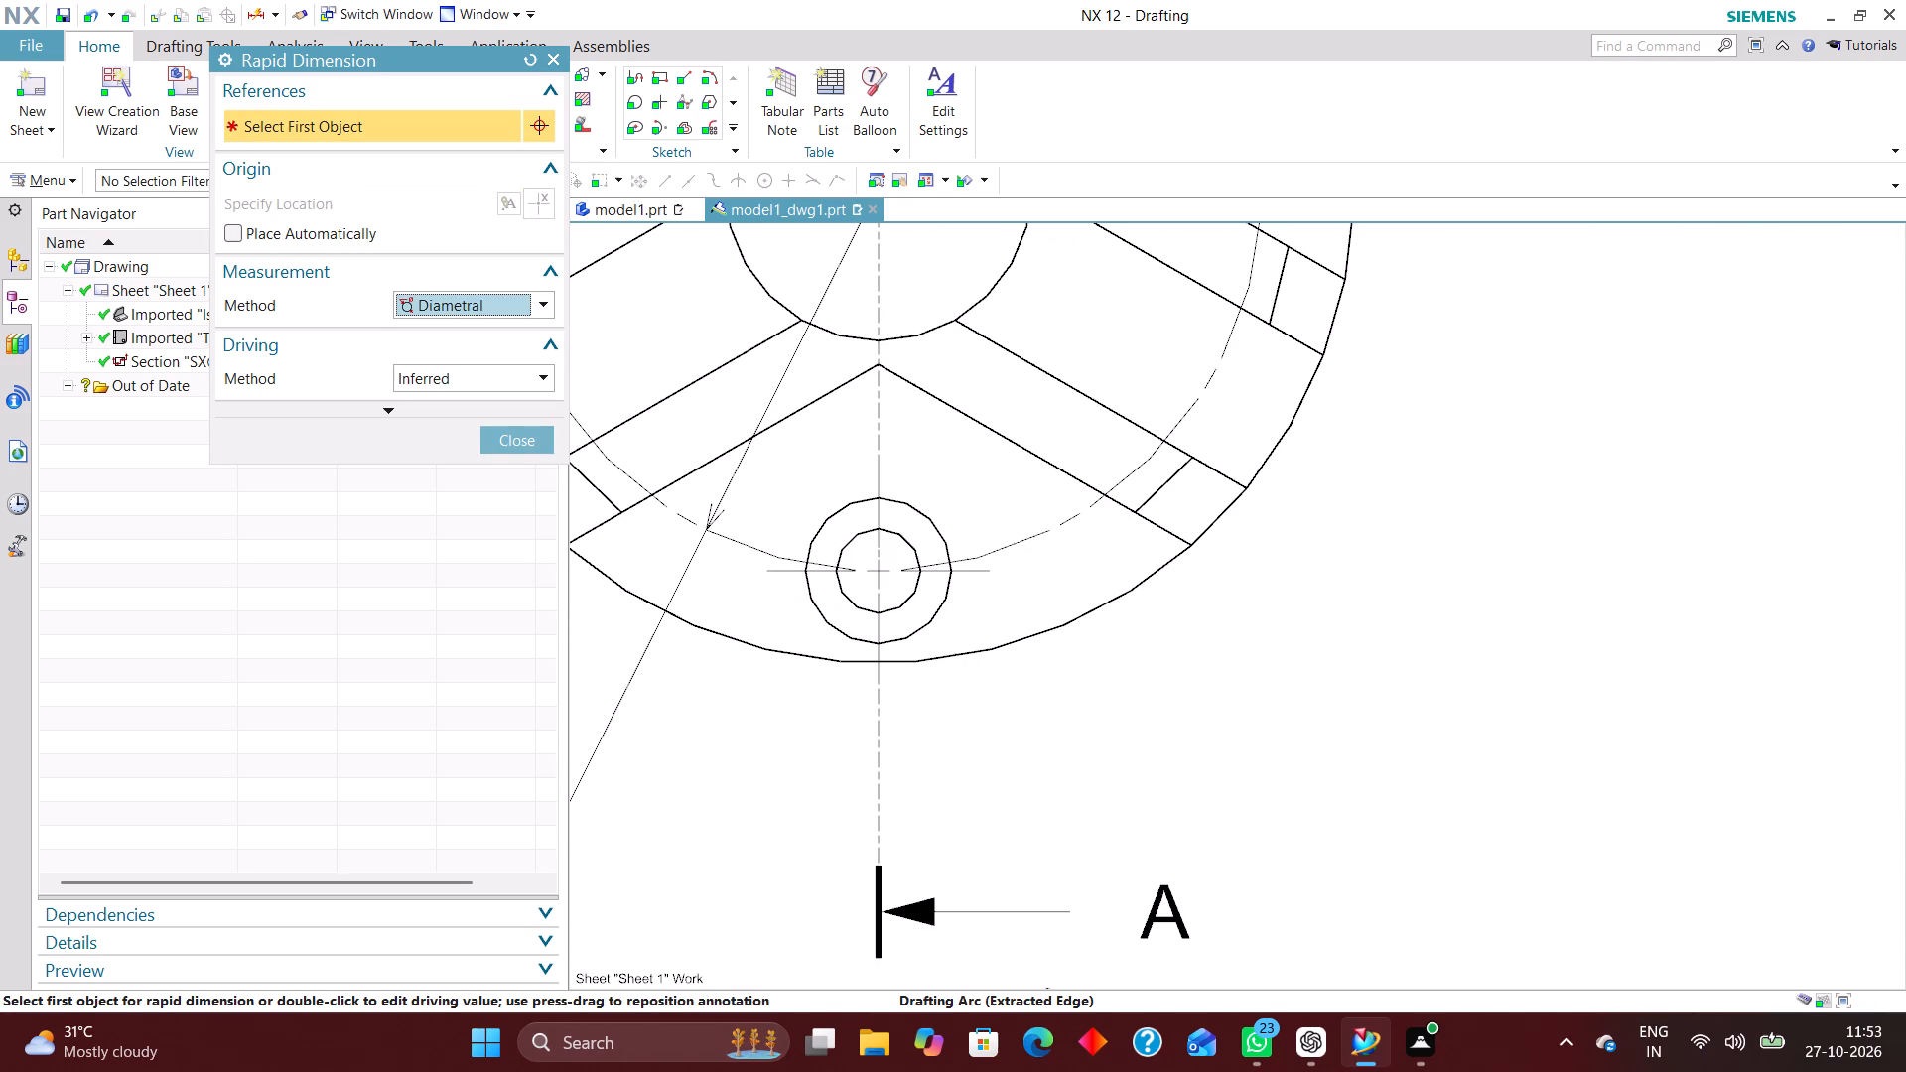
{"action": "left_click", "coordinate": [908, 596]}
{"action": "left_click", "coordinate": [1036, 726]}
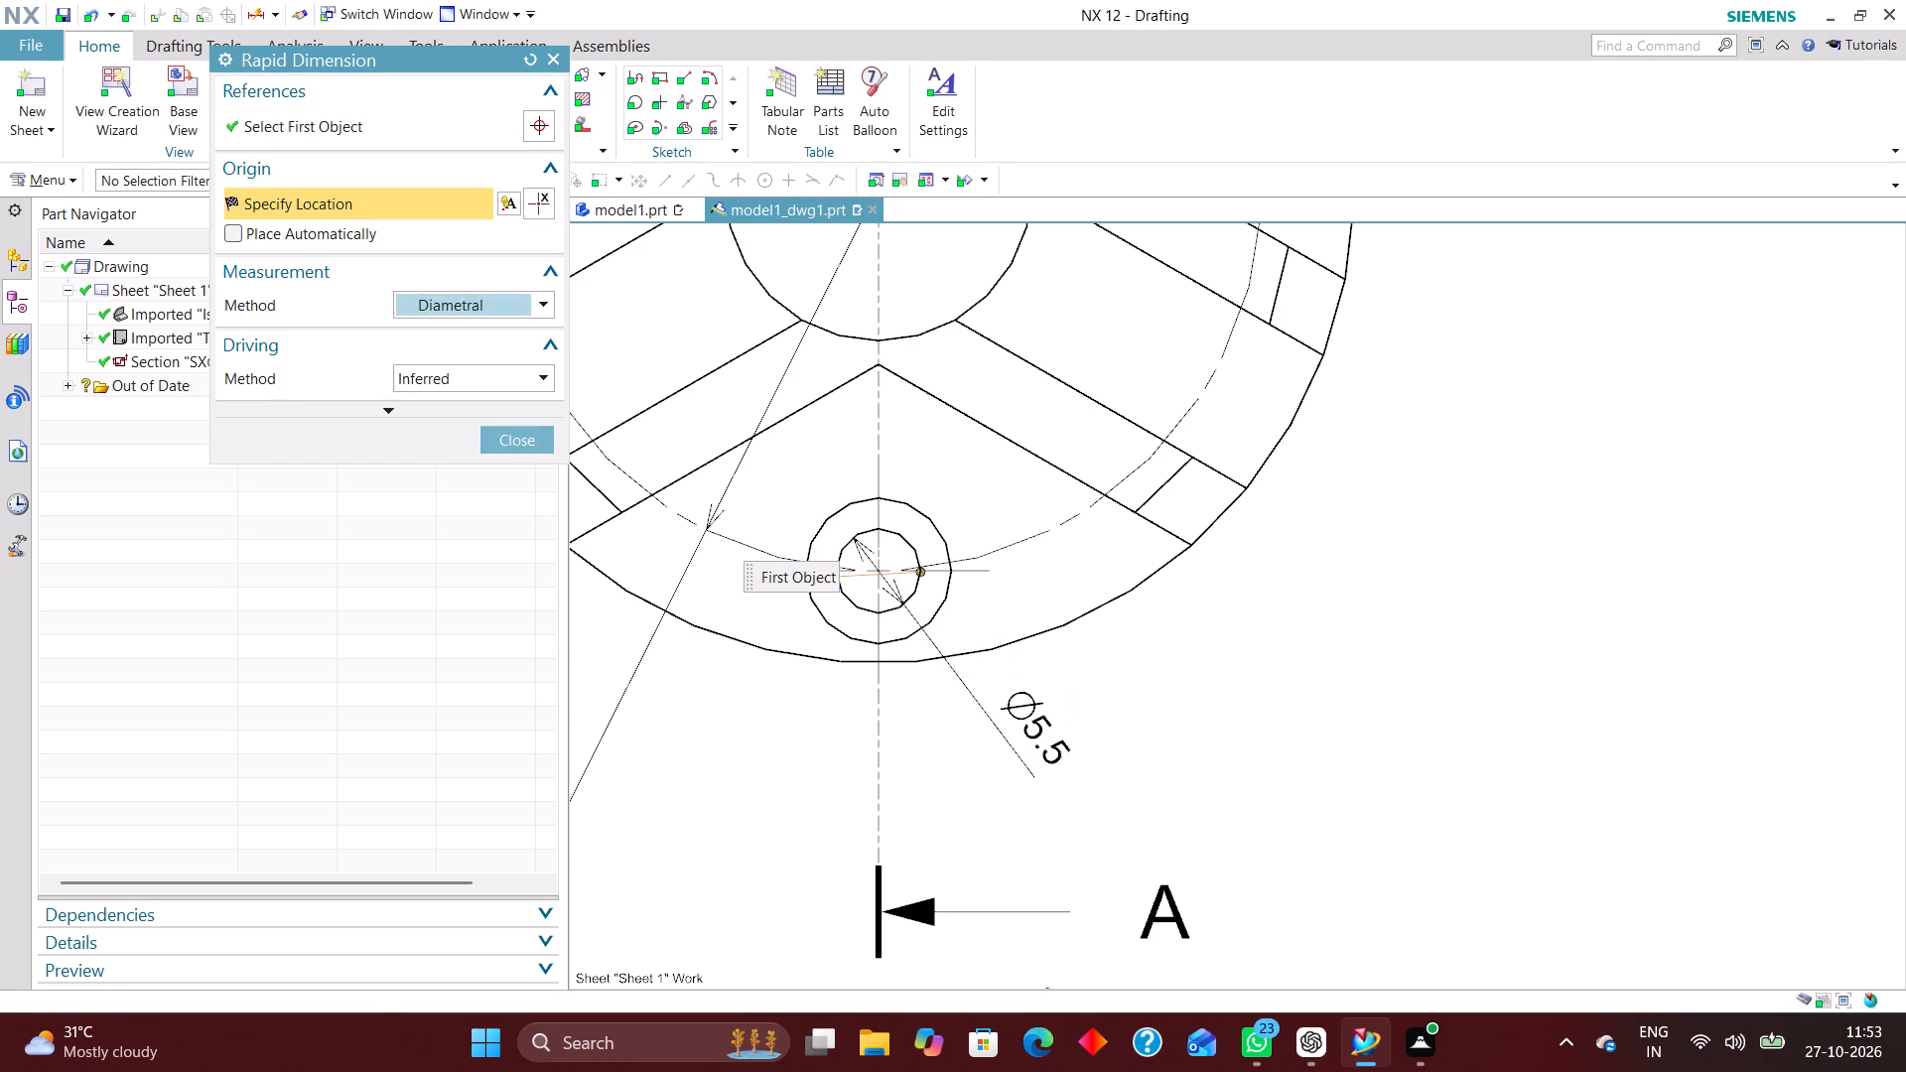
{"action": "scroll", "coordinate": [1001, 752], "scroll_direction": "down", "scroll_amount": 5}
{"action": "scroll", "coordinate": [905, 604], "scroll_direction": "down", "scroll_amount": 3}
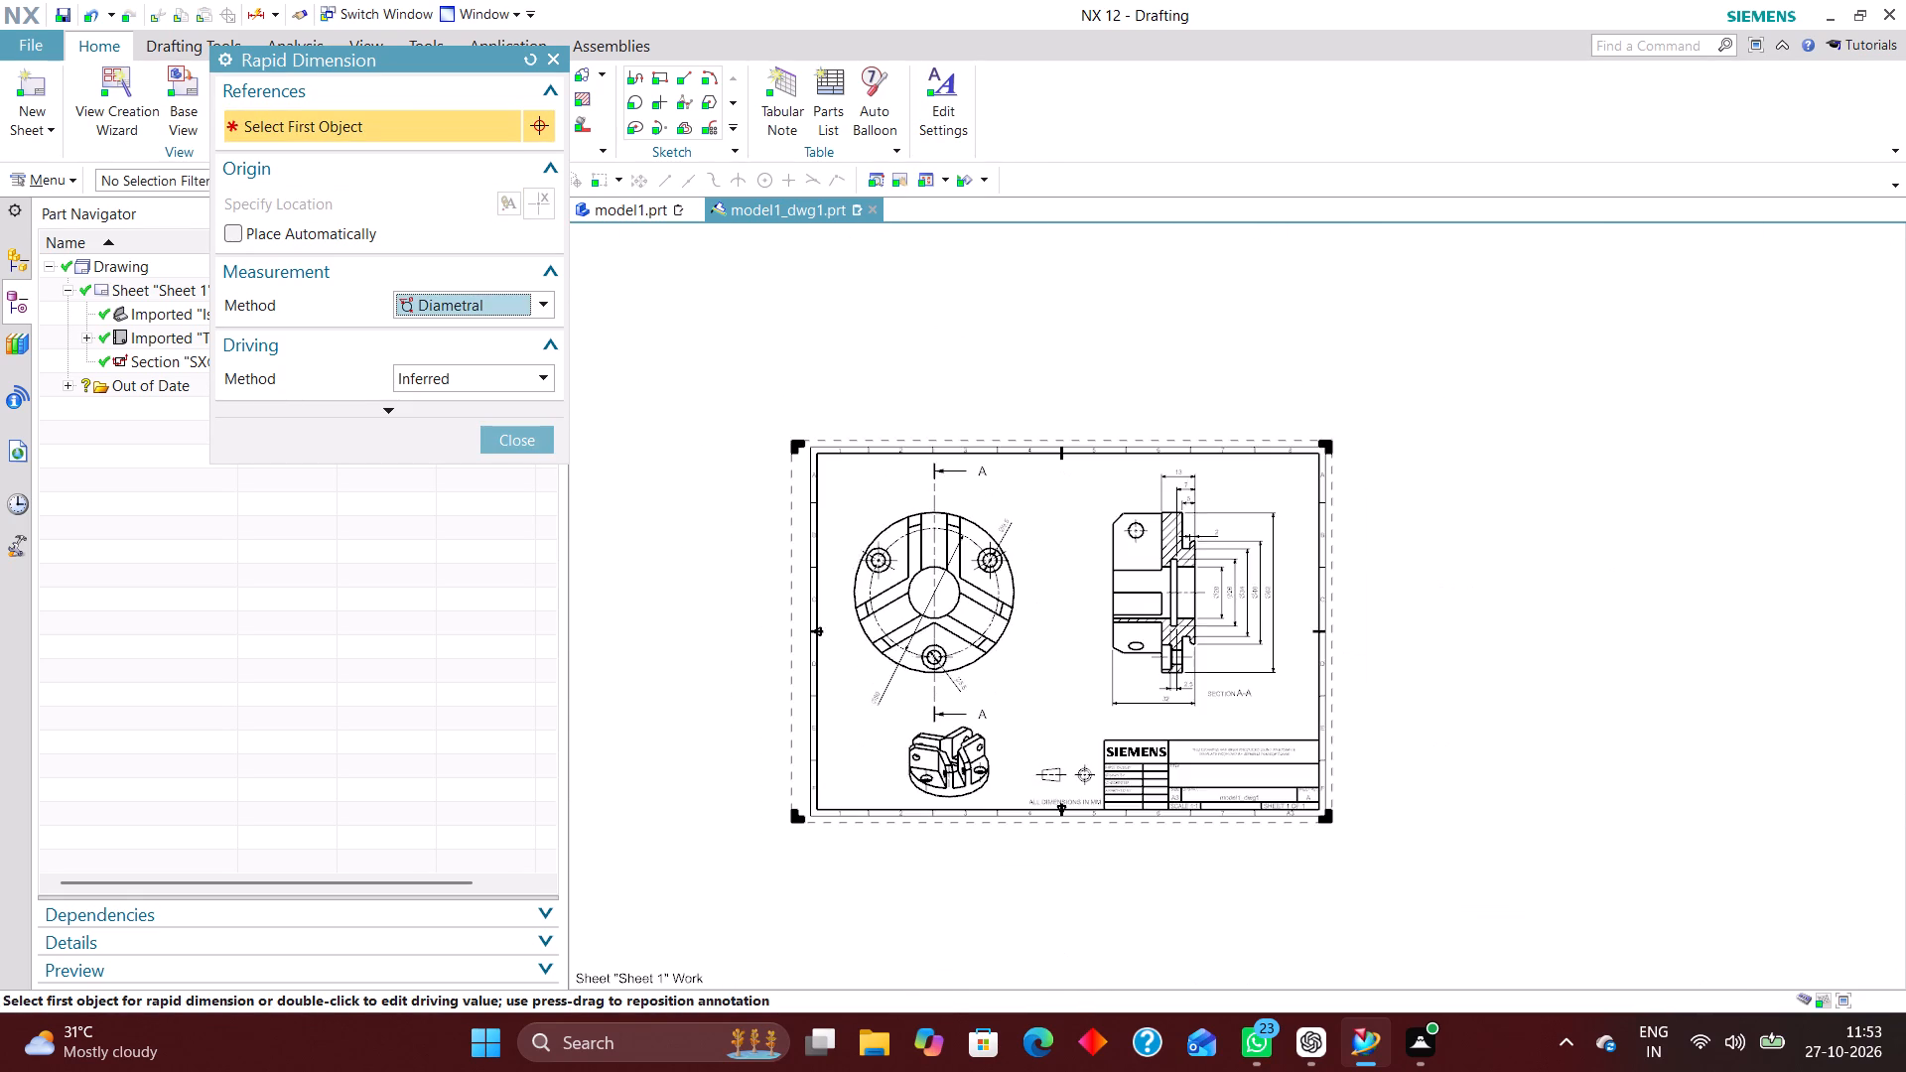
{"action": "scroll", "coordinate": [1005, 638], "scroll_direction": "up", "scroll_amount": 3}
{"action": "right_click_drag", "start_coordinate": [1145, 499], "coordinate": [1040, 569]}
{"action": "right_click_drag", "start_coordinate": [1107, 518], "coordinate": [1086, 595]}
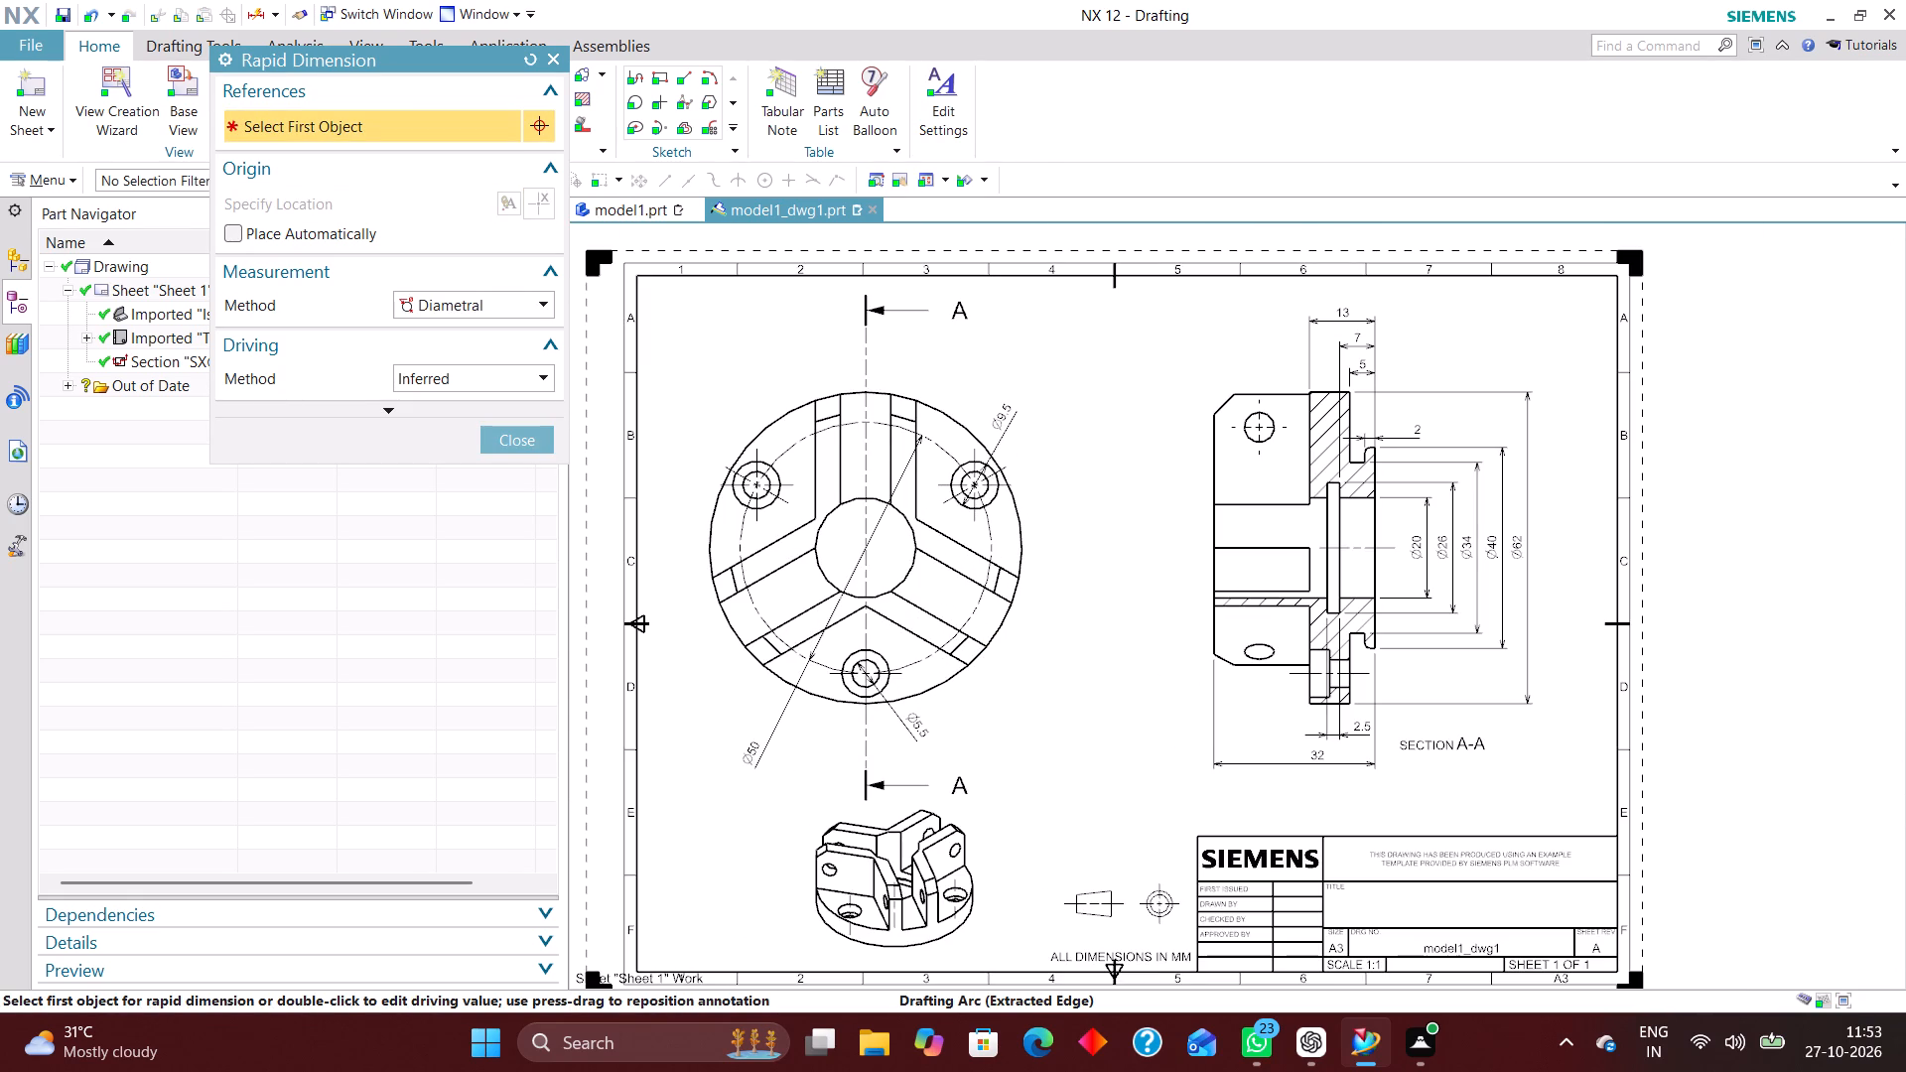
{"action": "left_click", "coordinate": [529, 446]}
Examine the whole sheet, checking the dimensions in the circular view and Section A-A for completeness and clear placement.
{"action": "scroll", "coordinate": [982, 629], "scroll_direction": "down", "scroll_amount": 6}
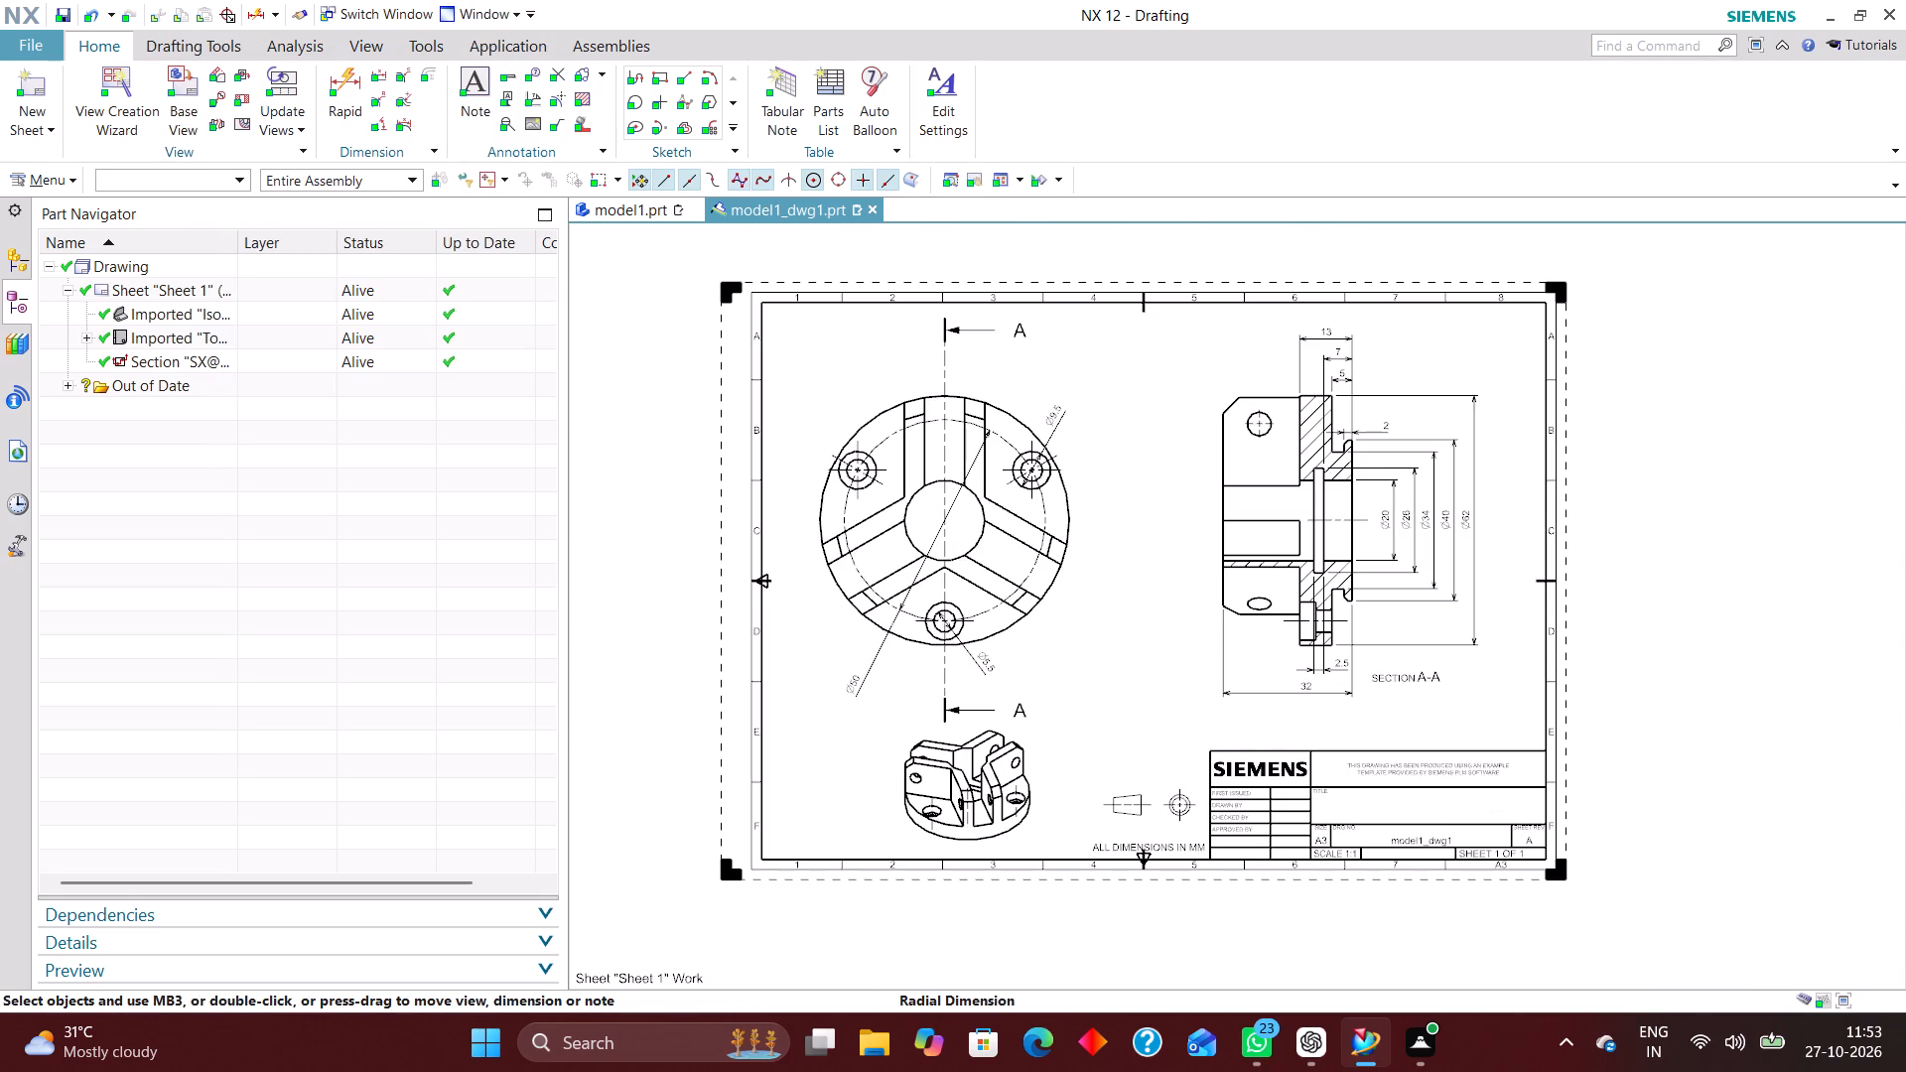
{"action": "right_click_drag", "start_coordinate": [1185, 461], "coordinate": [1148, 569]}
{"action": "right_click_drag", "start_coordinate": [1138, 537], "coordinate": [998, 643]}
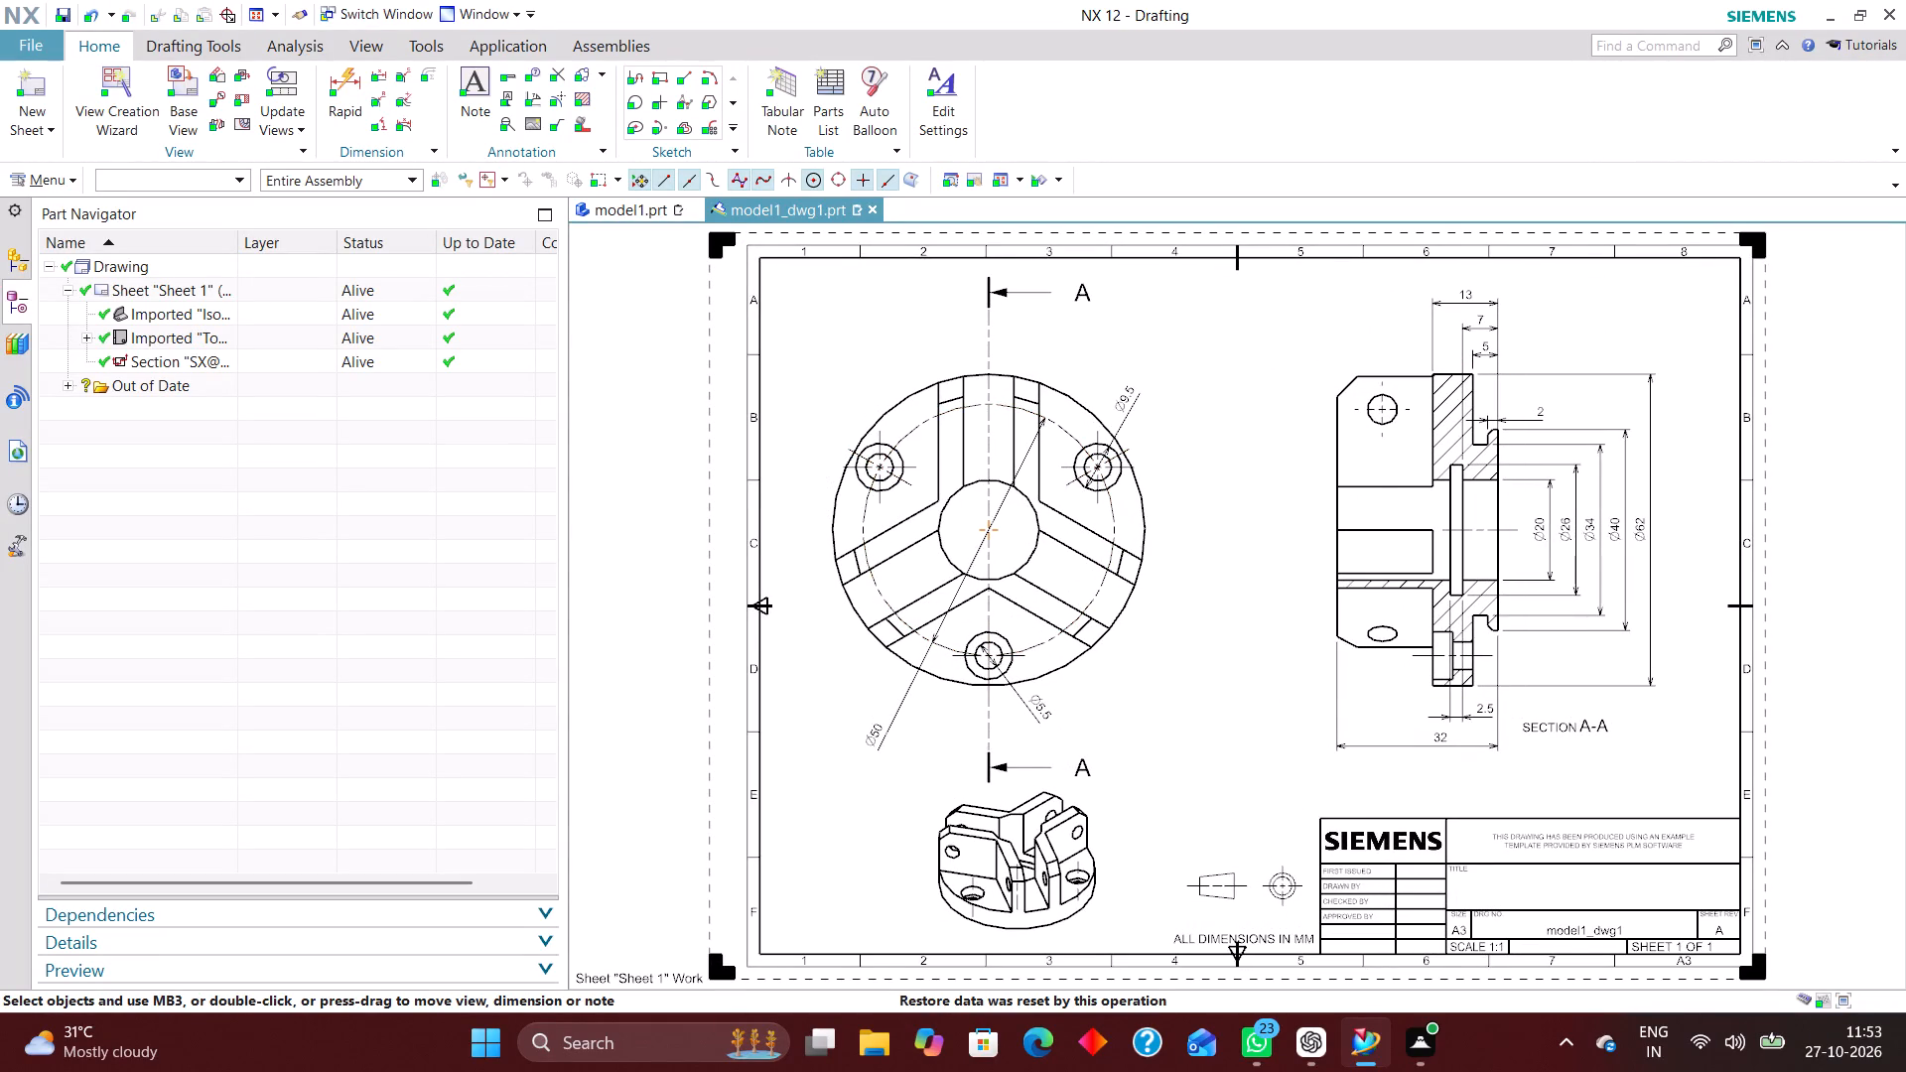
{"action": "scroll", "coordinate": [1018, 758], "scroll_direction": "down", "scroll_amount": 1}
{"action": "scroll", "coordinate": [934, 522], "scroll_direction": "up", "scroll_amount": 4}
{"action": "scroll", "coordinate": [846, 509], "scroll_direction": "down", "scroll_amount": 2}
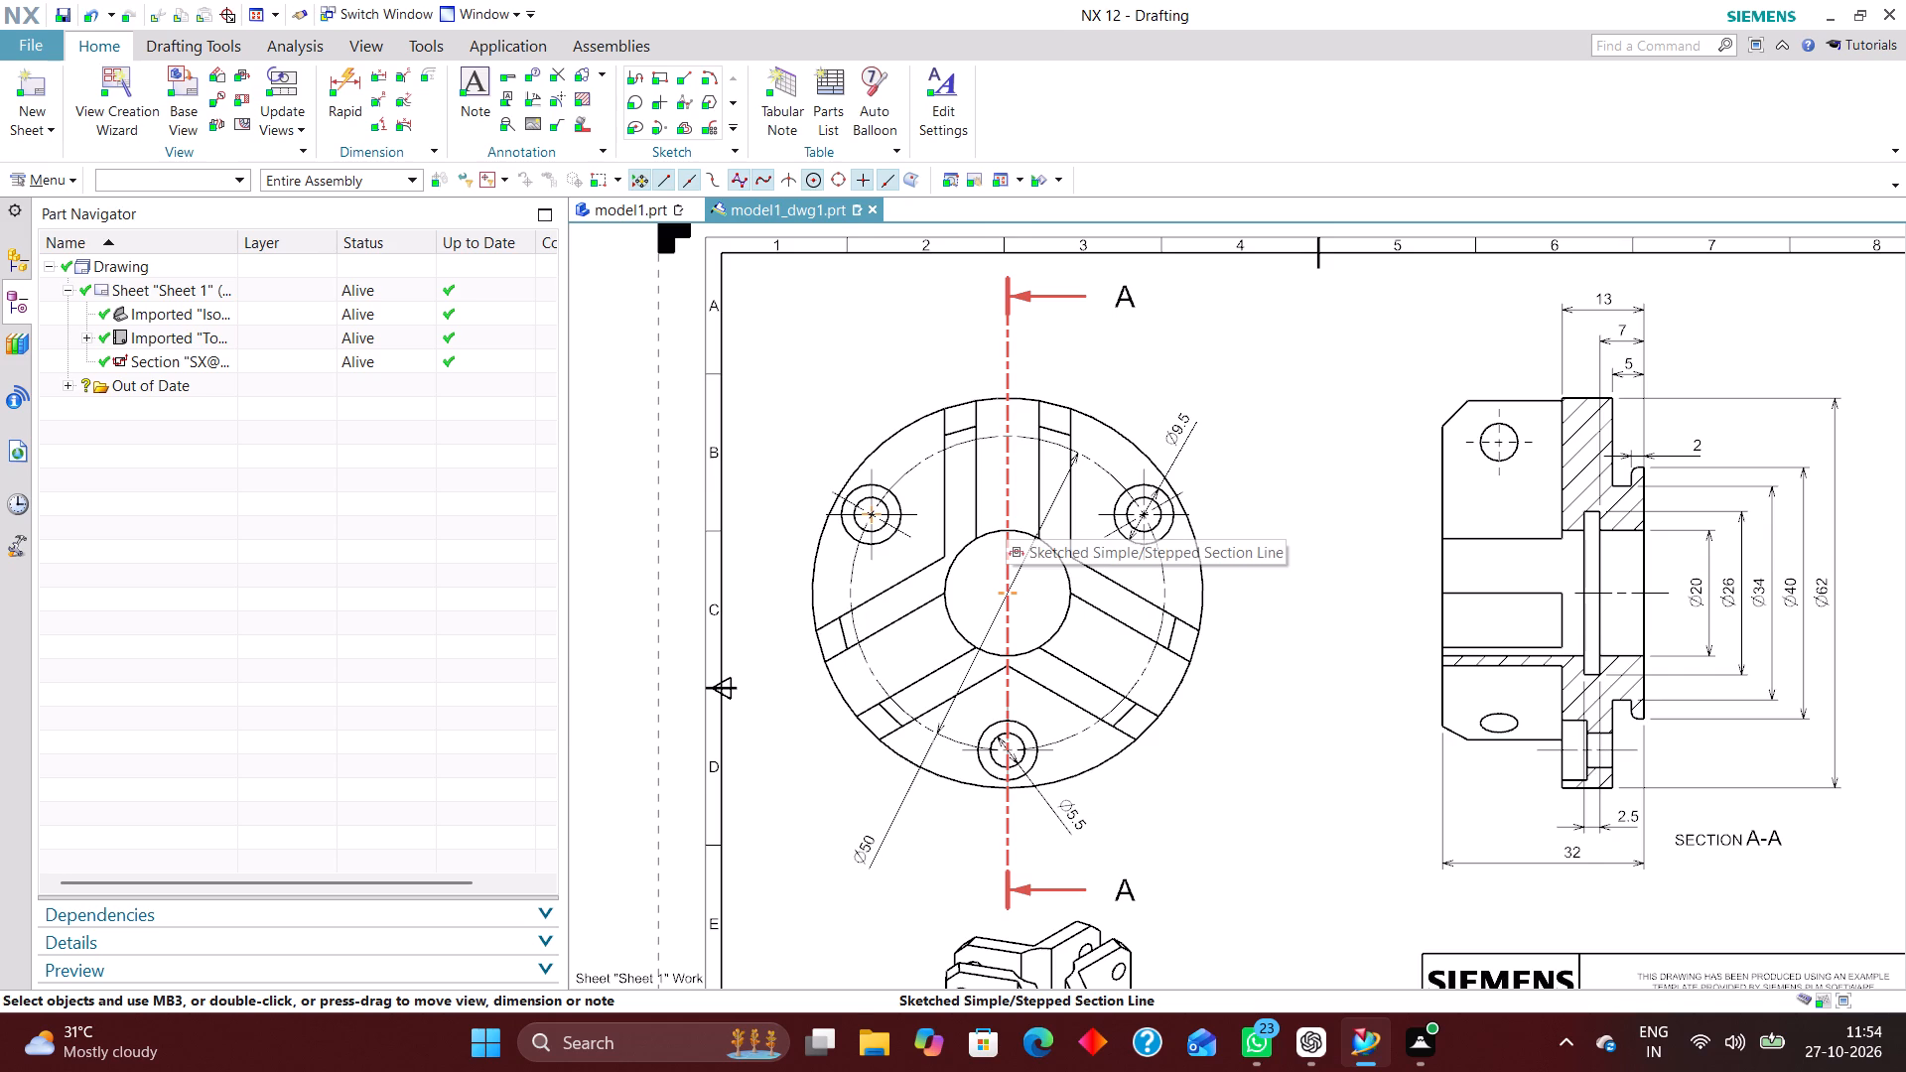
{"action": "key", "text": "space"}
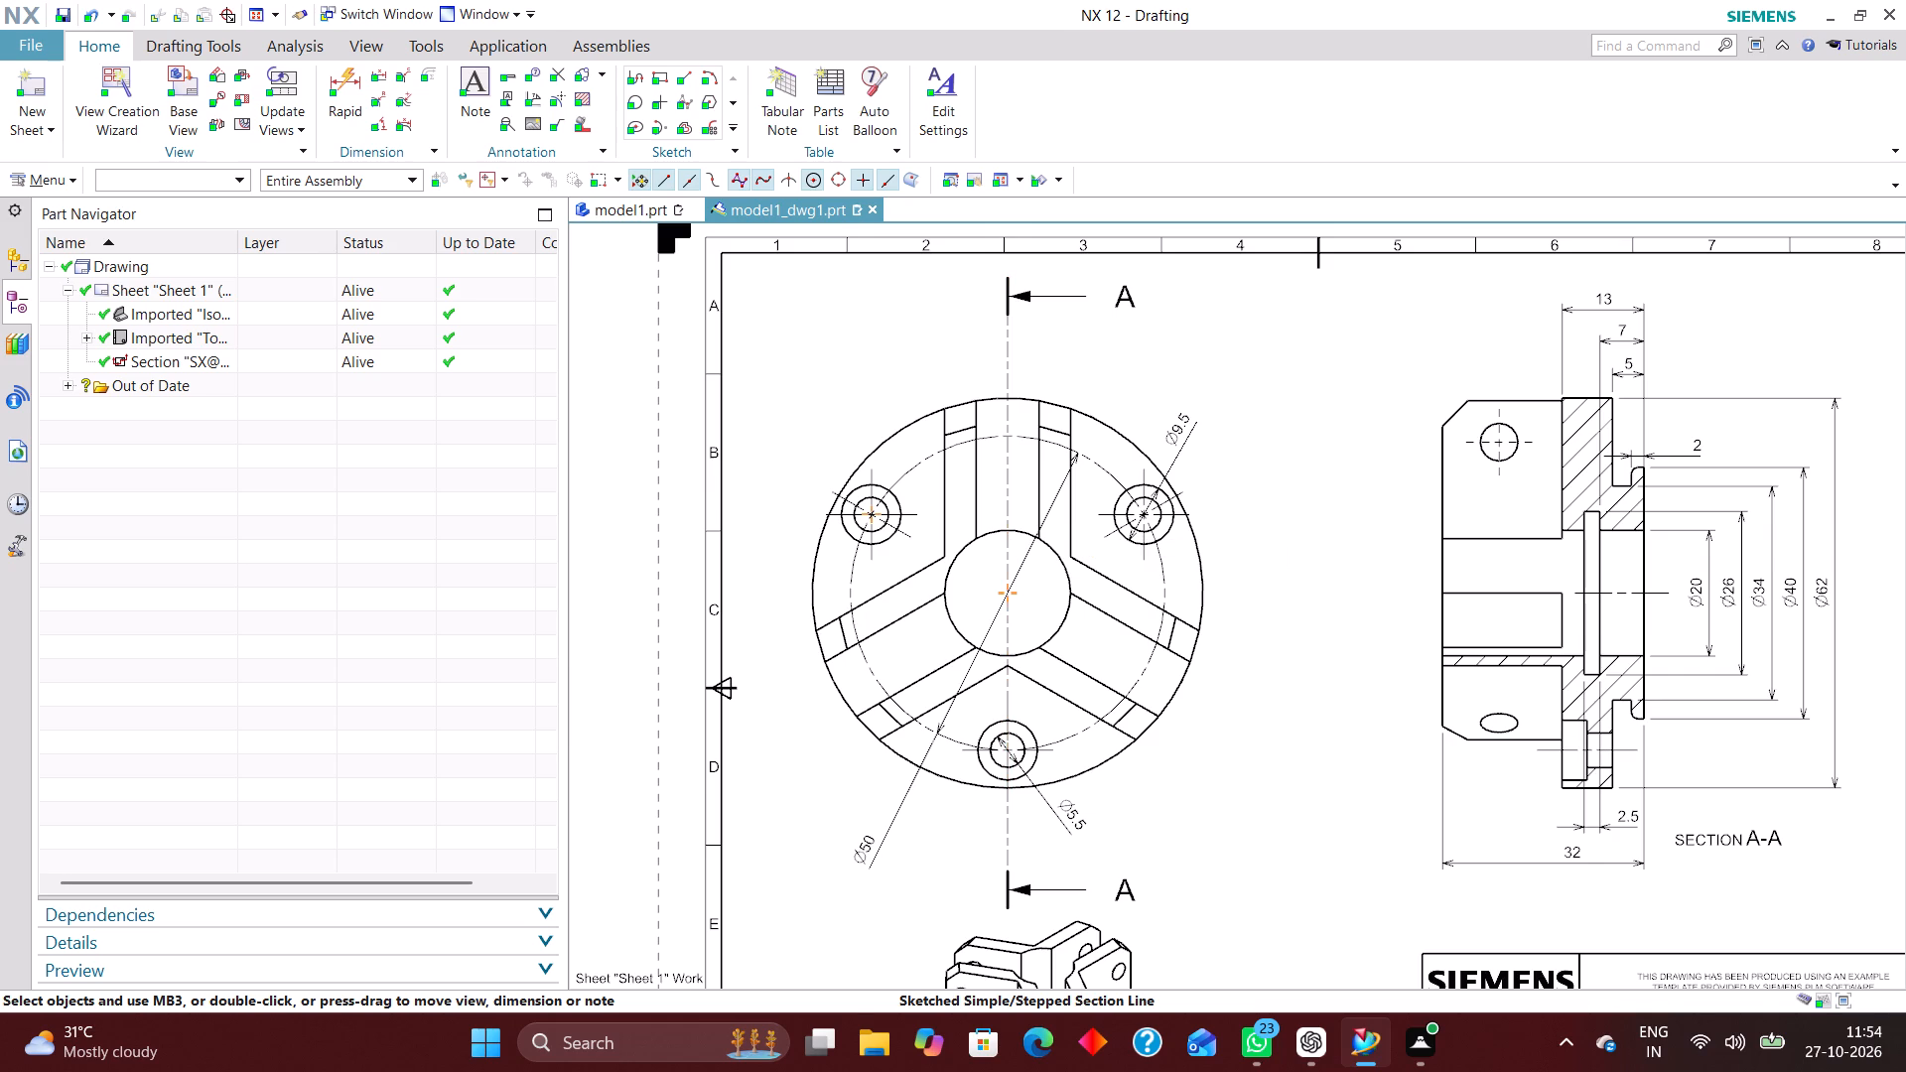
{"action": "scroll", "coordinate": [1164, 546], "scroll_direction": "down", "scroll_amount": 2}
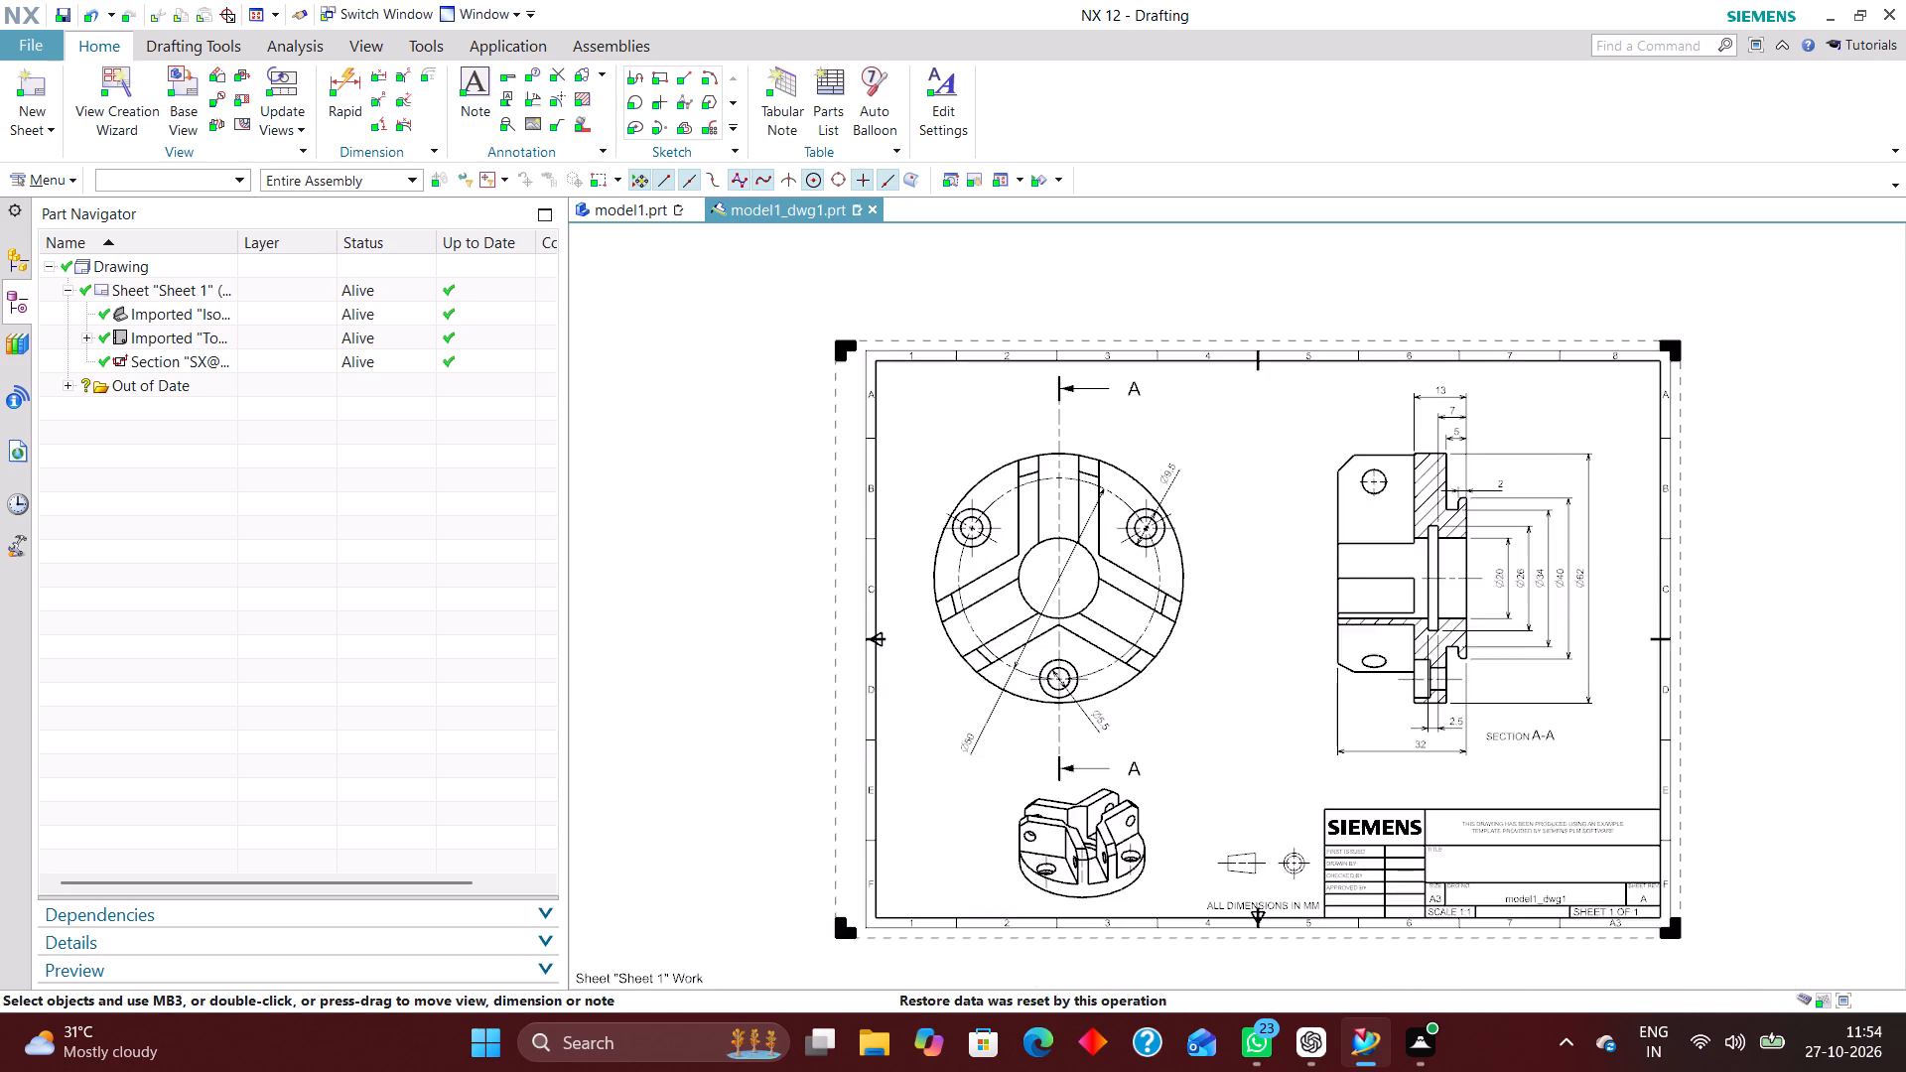
{"action": "scroll", "coordinate": [1125, 629], "scroll_direction": "up", "scroll_amount": 3}
{"action": "right_click_drag", "start_coordinate": [1351, 501], "coordinate": [1174, 748]}
{"action": "scroll", "coordinate": [1183, 737], "scroll_direction": "up", "scroll_amount": 3}
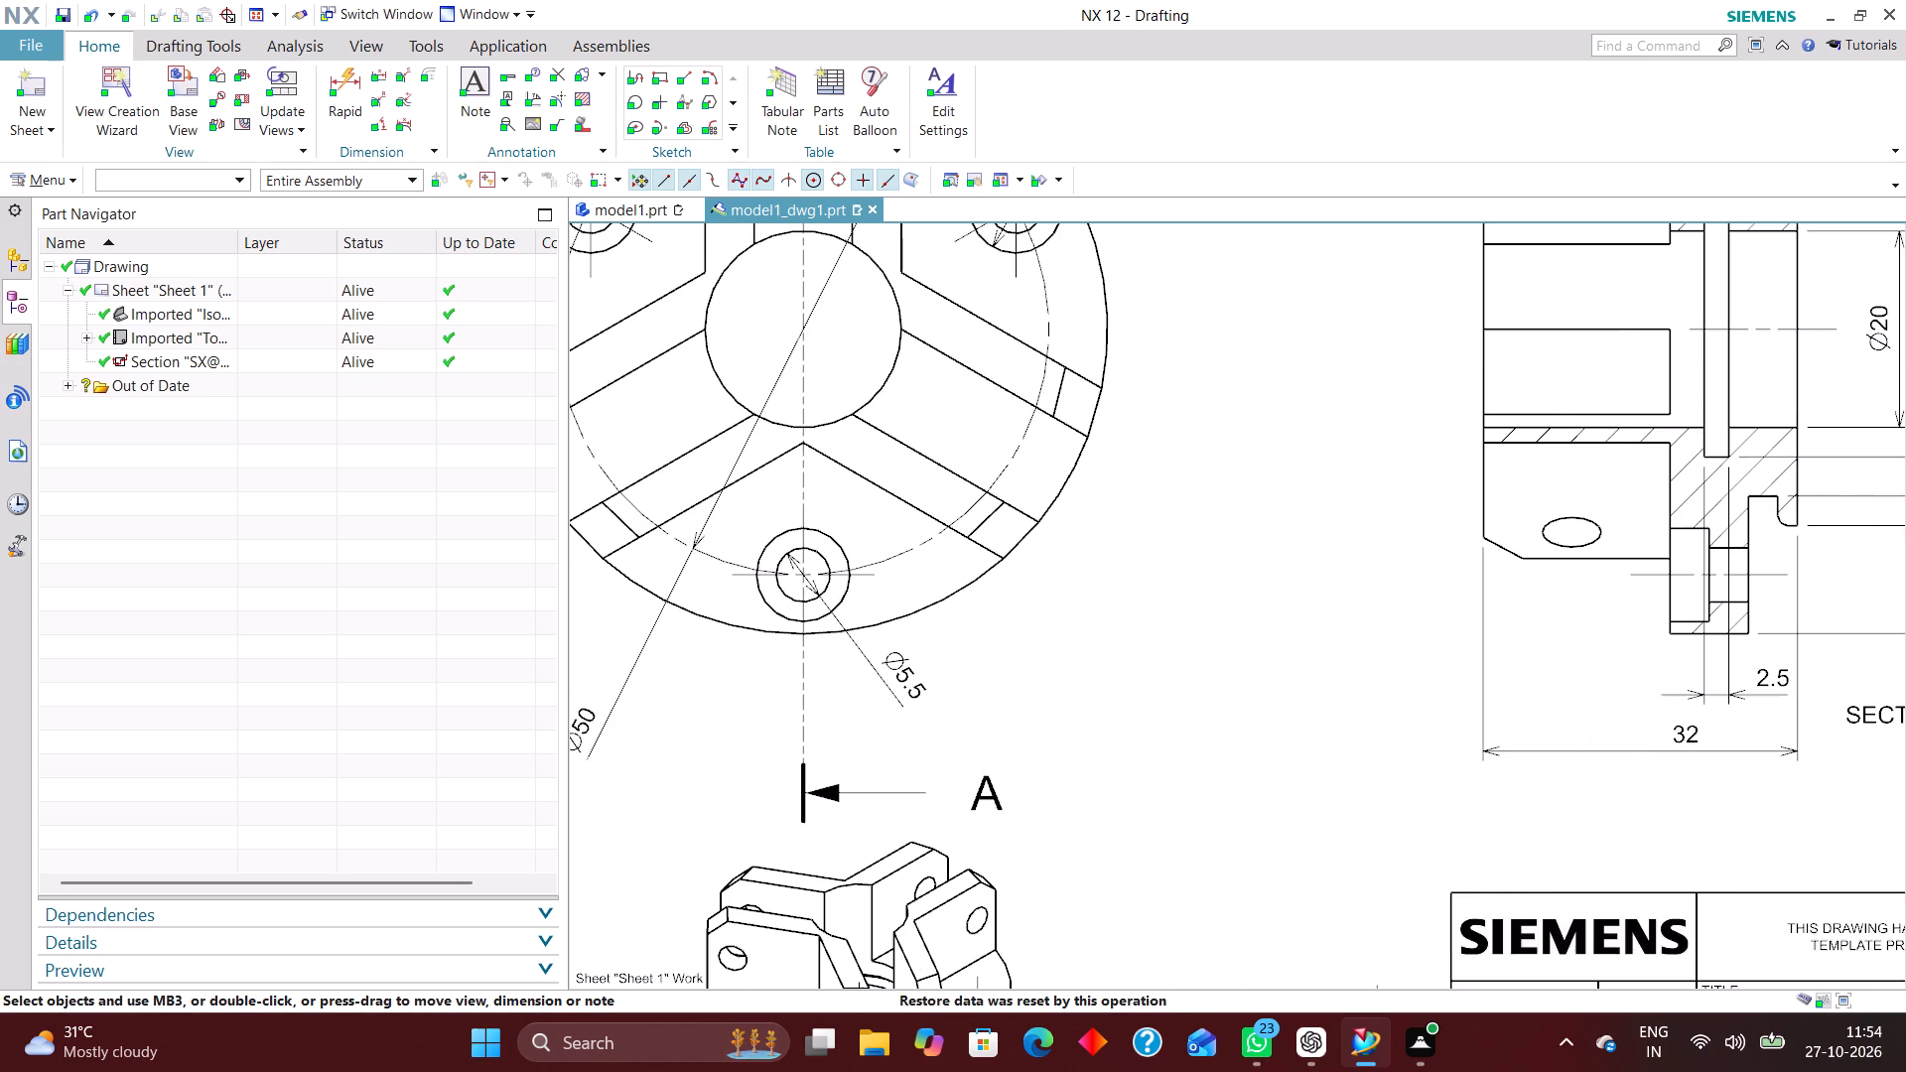
{"action": "scroll", "coordinate": [1157, 738], "scroll_direction": "down", "scroll_amount": 4}
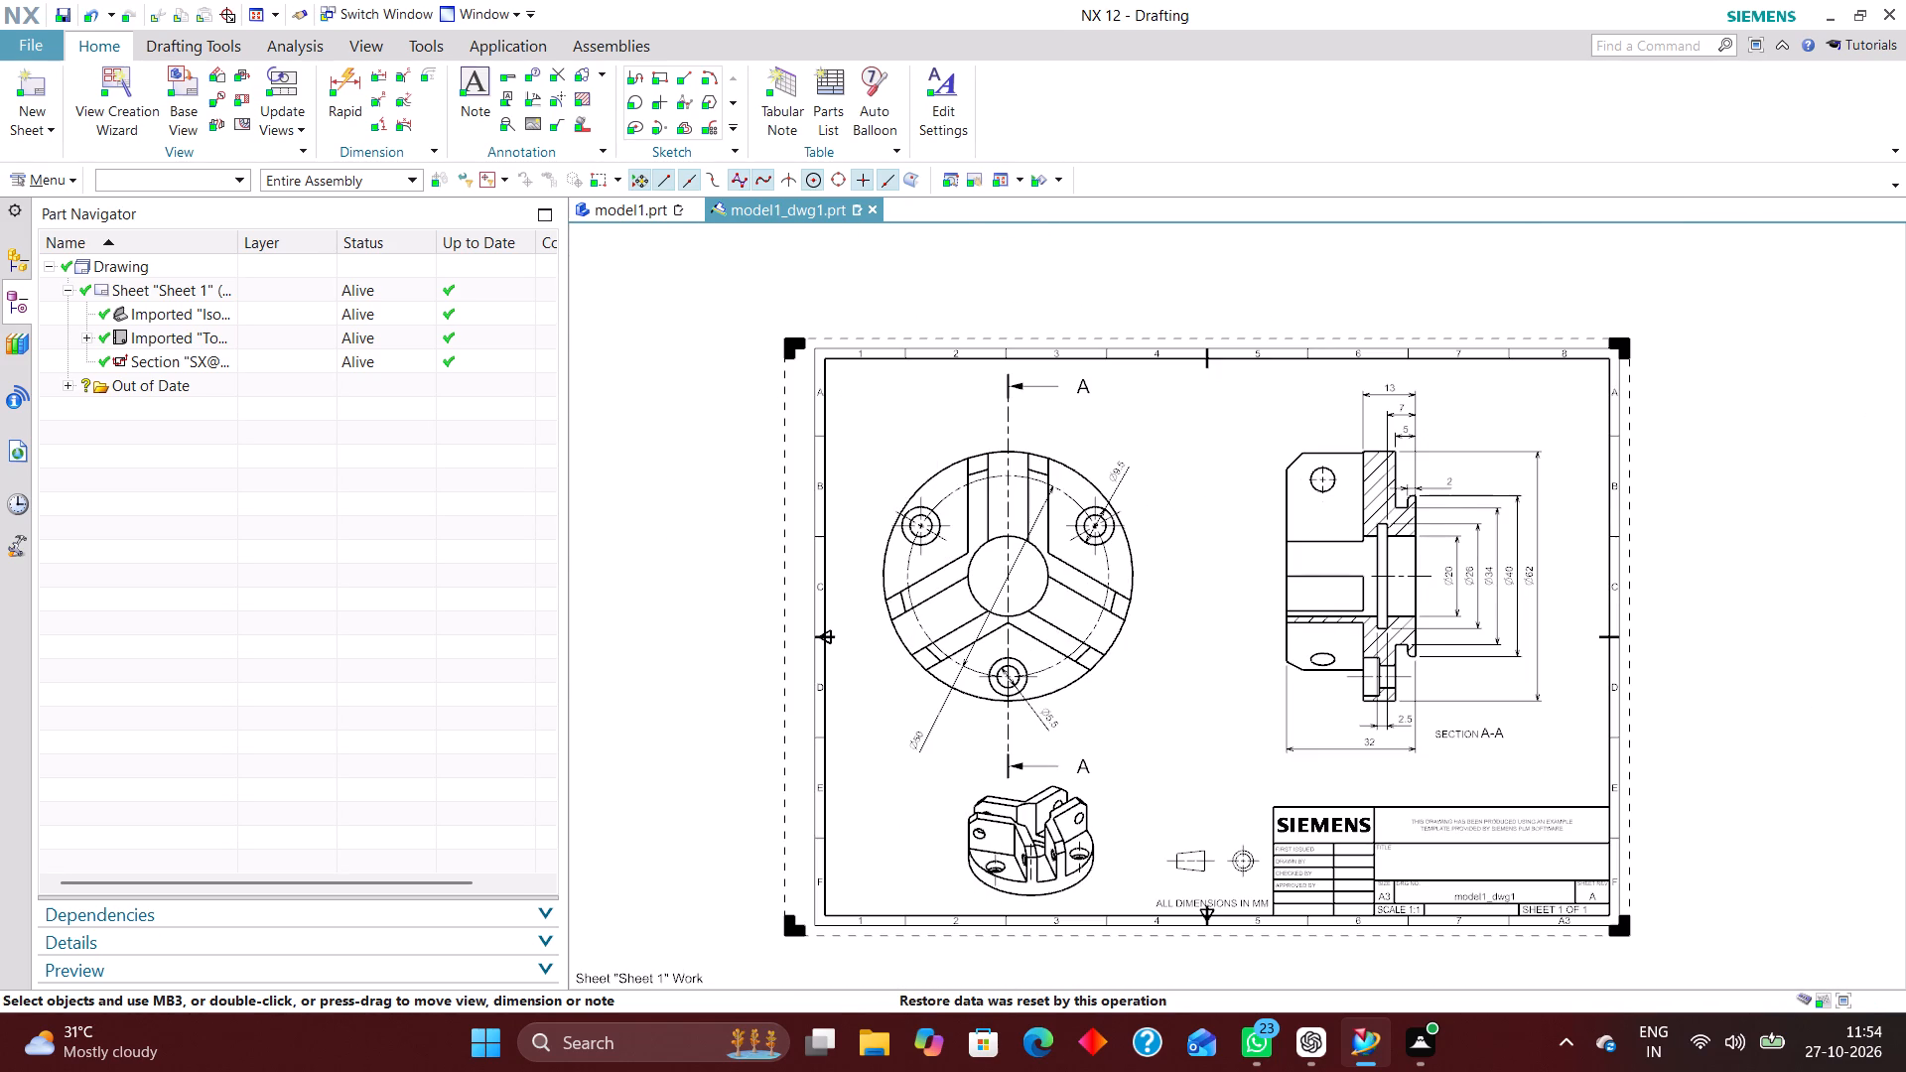
Reposition the isometric view slightly higher and a little farther right beneath the circular view.
{"action": "left_click_drag", "start_coordinate": [1107, 843], "coordinate": [1059, 844]}
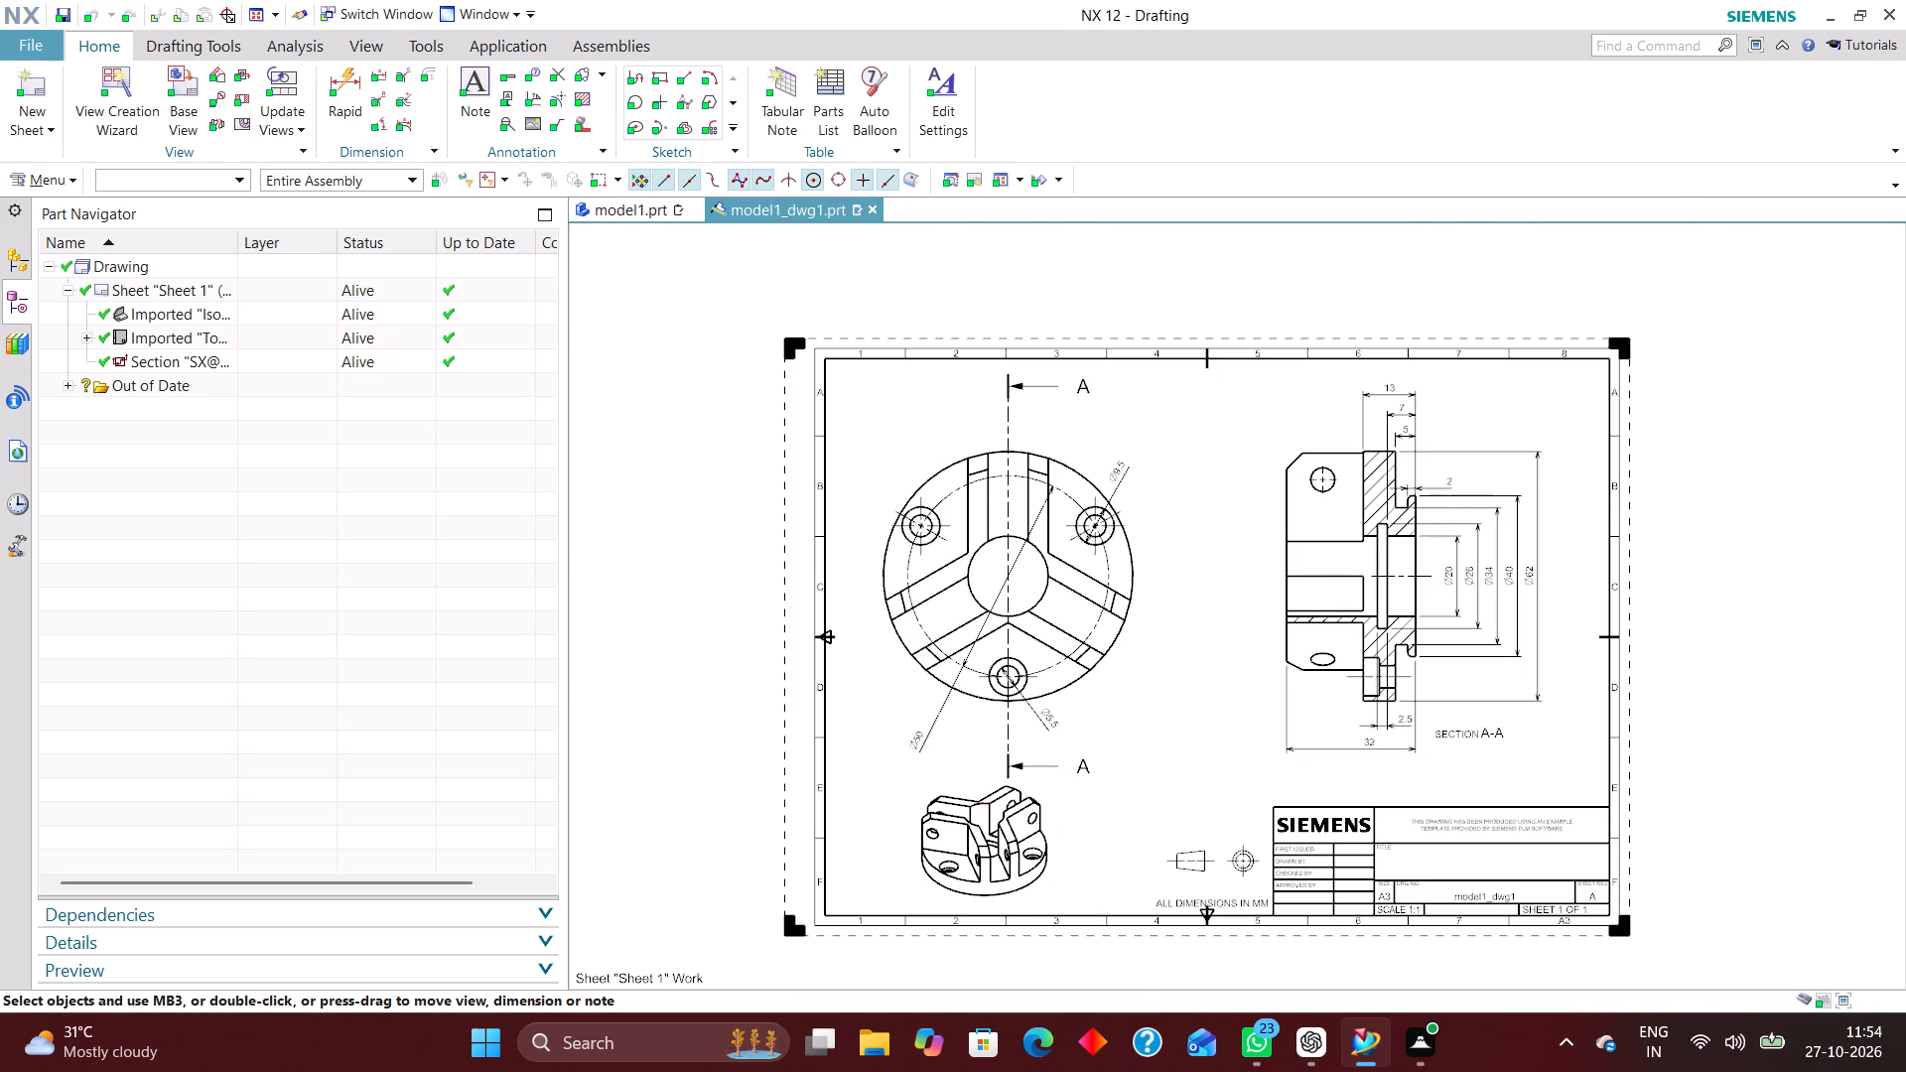
{"action": "left_click_drag", "start_coordinate": [1059, 844], "coordinate": [1145, 841]}
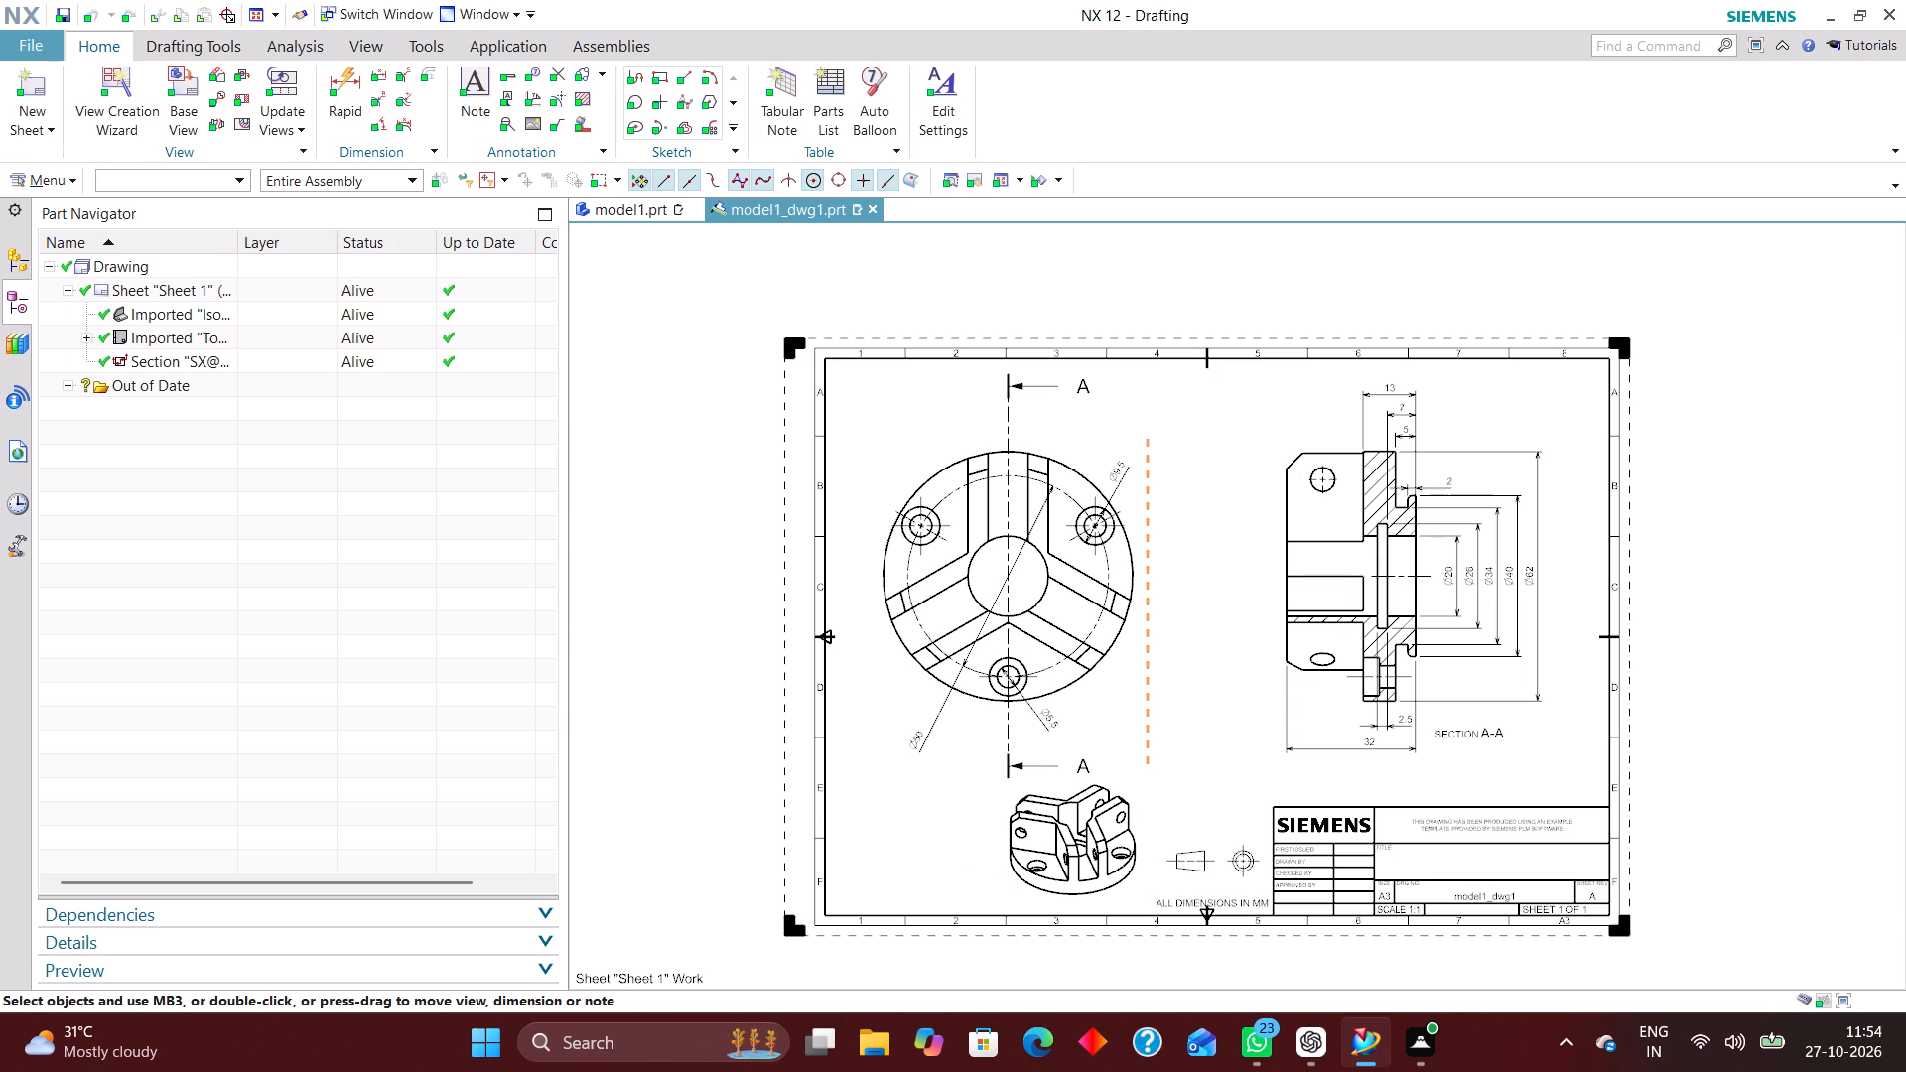
{"action": "left_click_drag", "start_coordinate": [1145, 841], "coordinate": [1120, 836]}
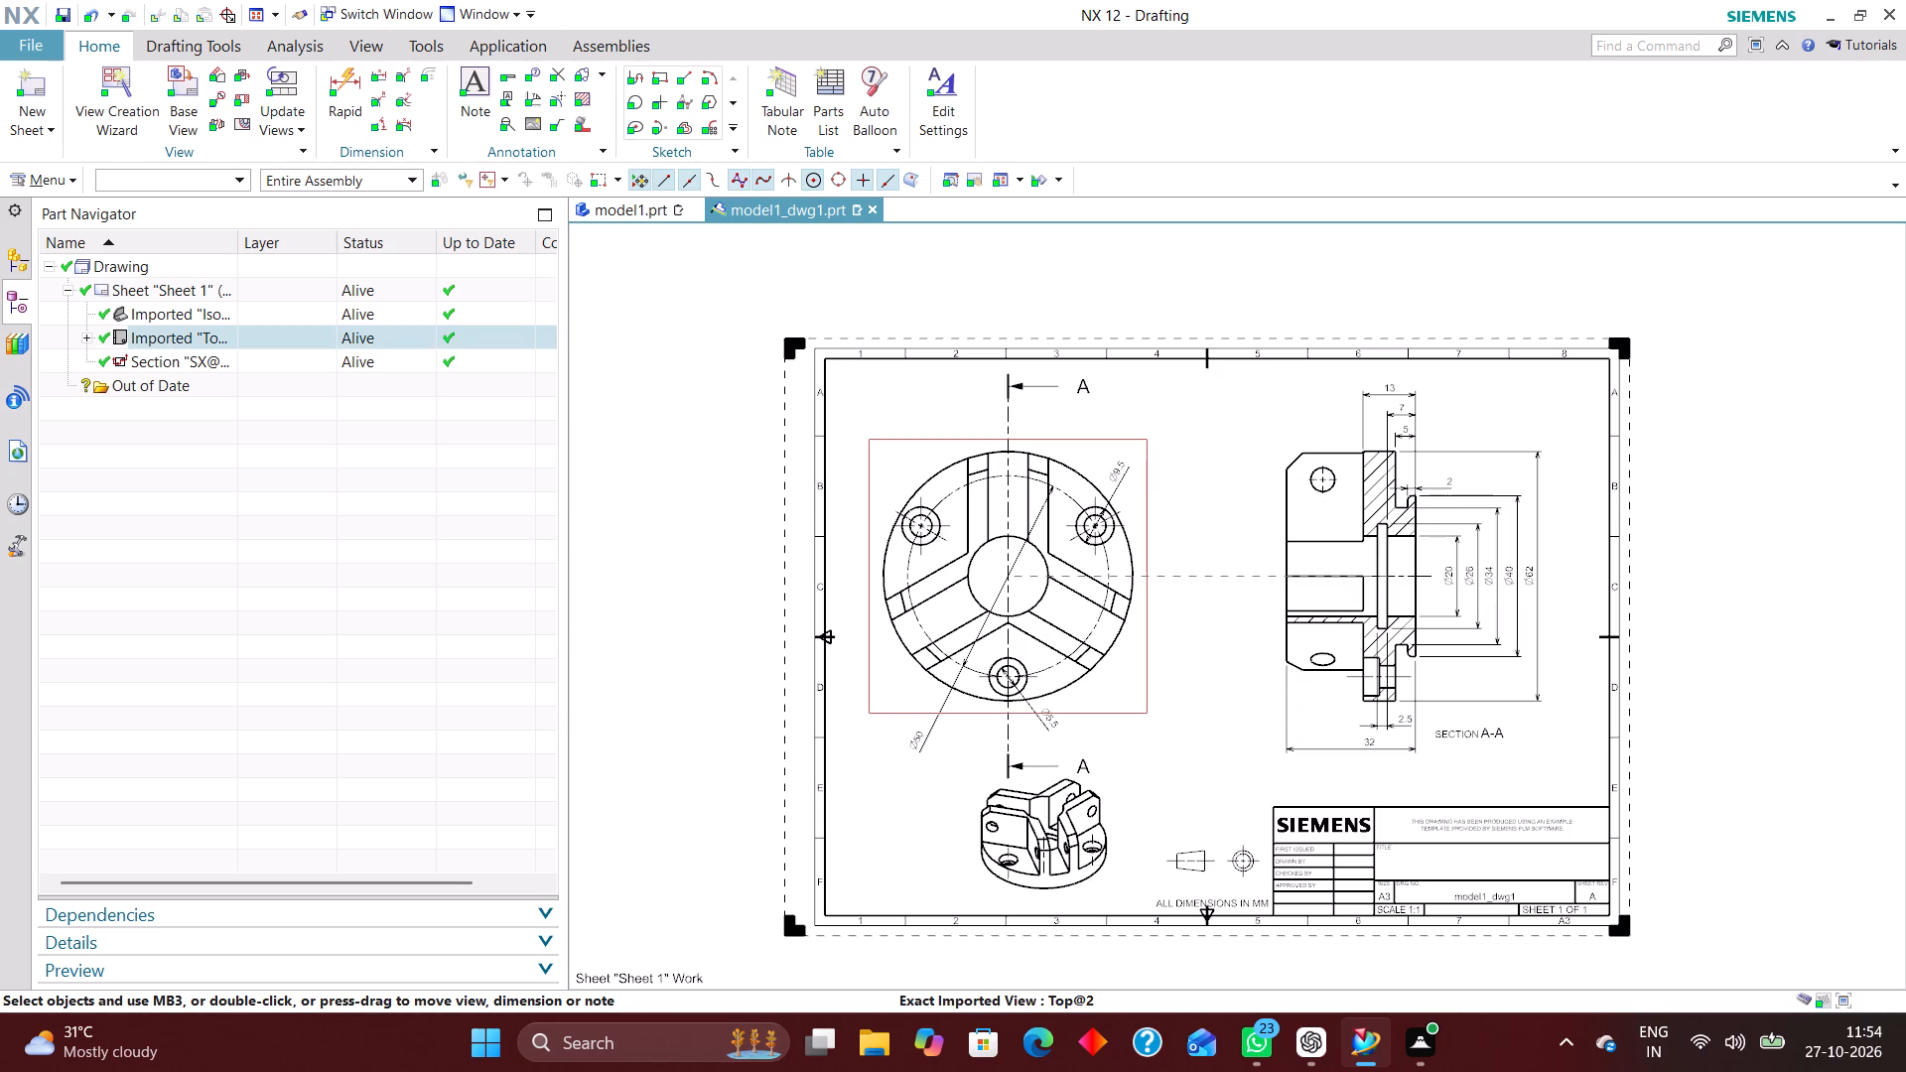
Move the circular view slightly higher on the sheet, keeping Section A-A aligned with it.
{"action": "left_click_drag", "start_coordinate": [1040, 445], "coordinate": [1042, 427]}
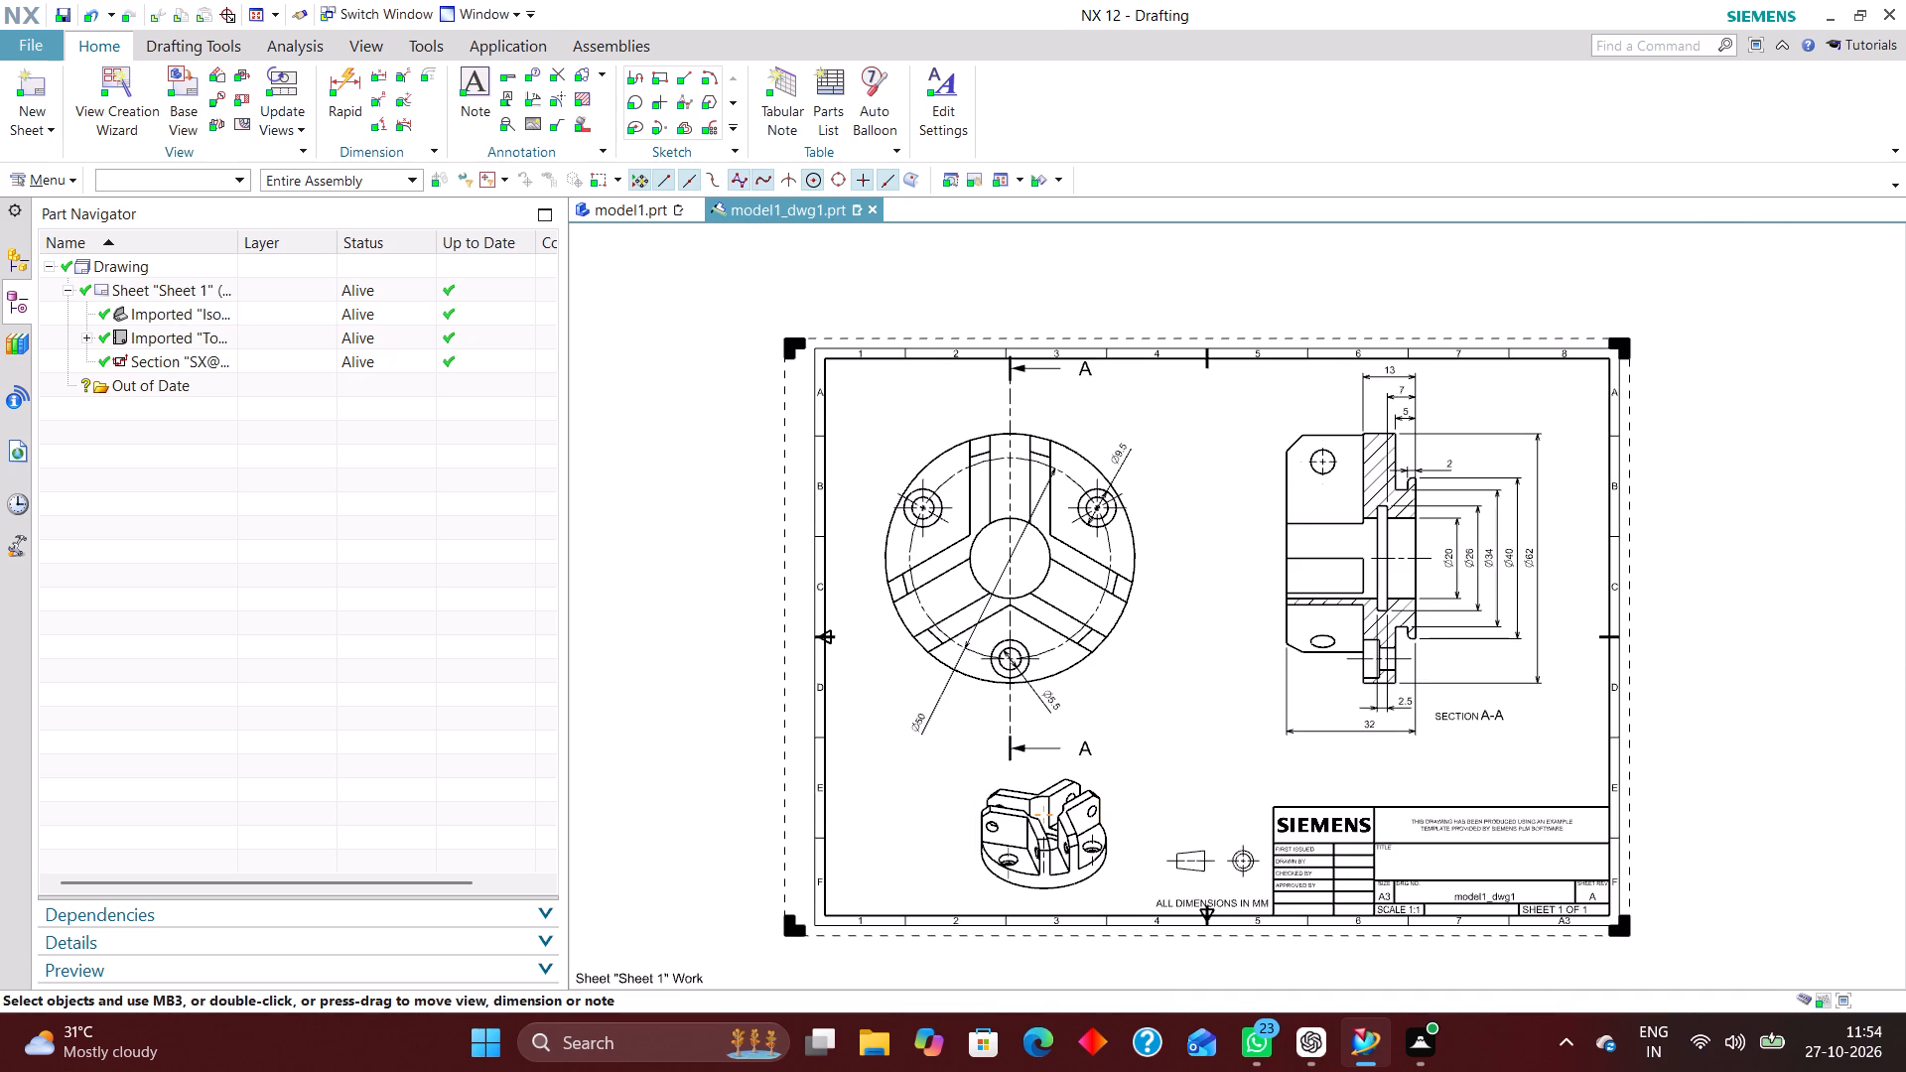
Examine the rearranged views, comparing the hole features in the circular view with the dimensions in Section A-A.
{"action": "scroll", "coordinate": [1029, 773], "scroll_direction": "up", "scroll_amount": 3}
{"action": "scroll", "coordinate": [1006, 814], "scroll_direction": "down", "scroll_amount": 1}
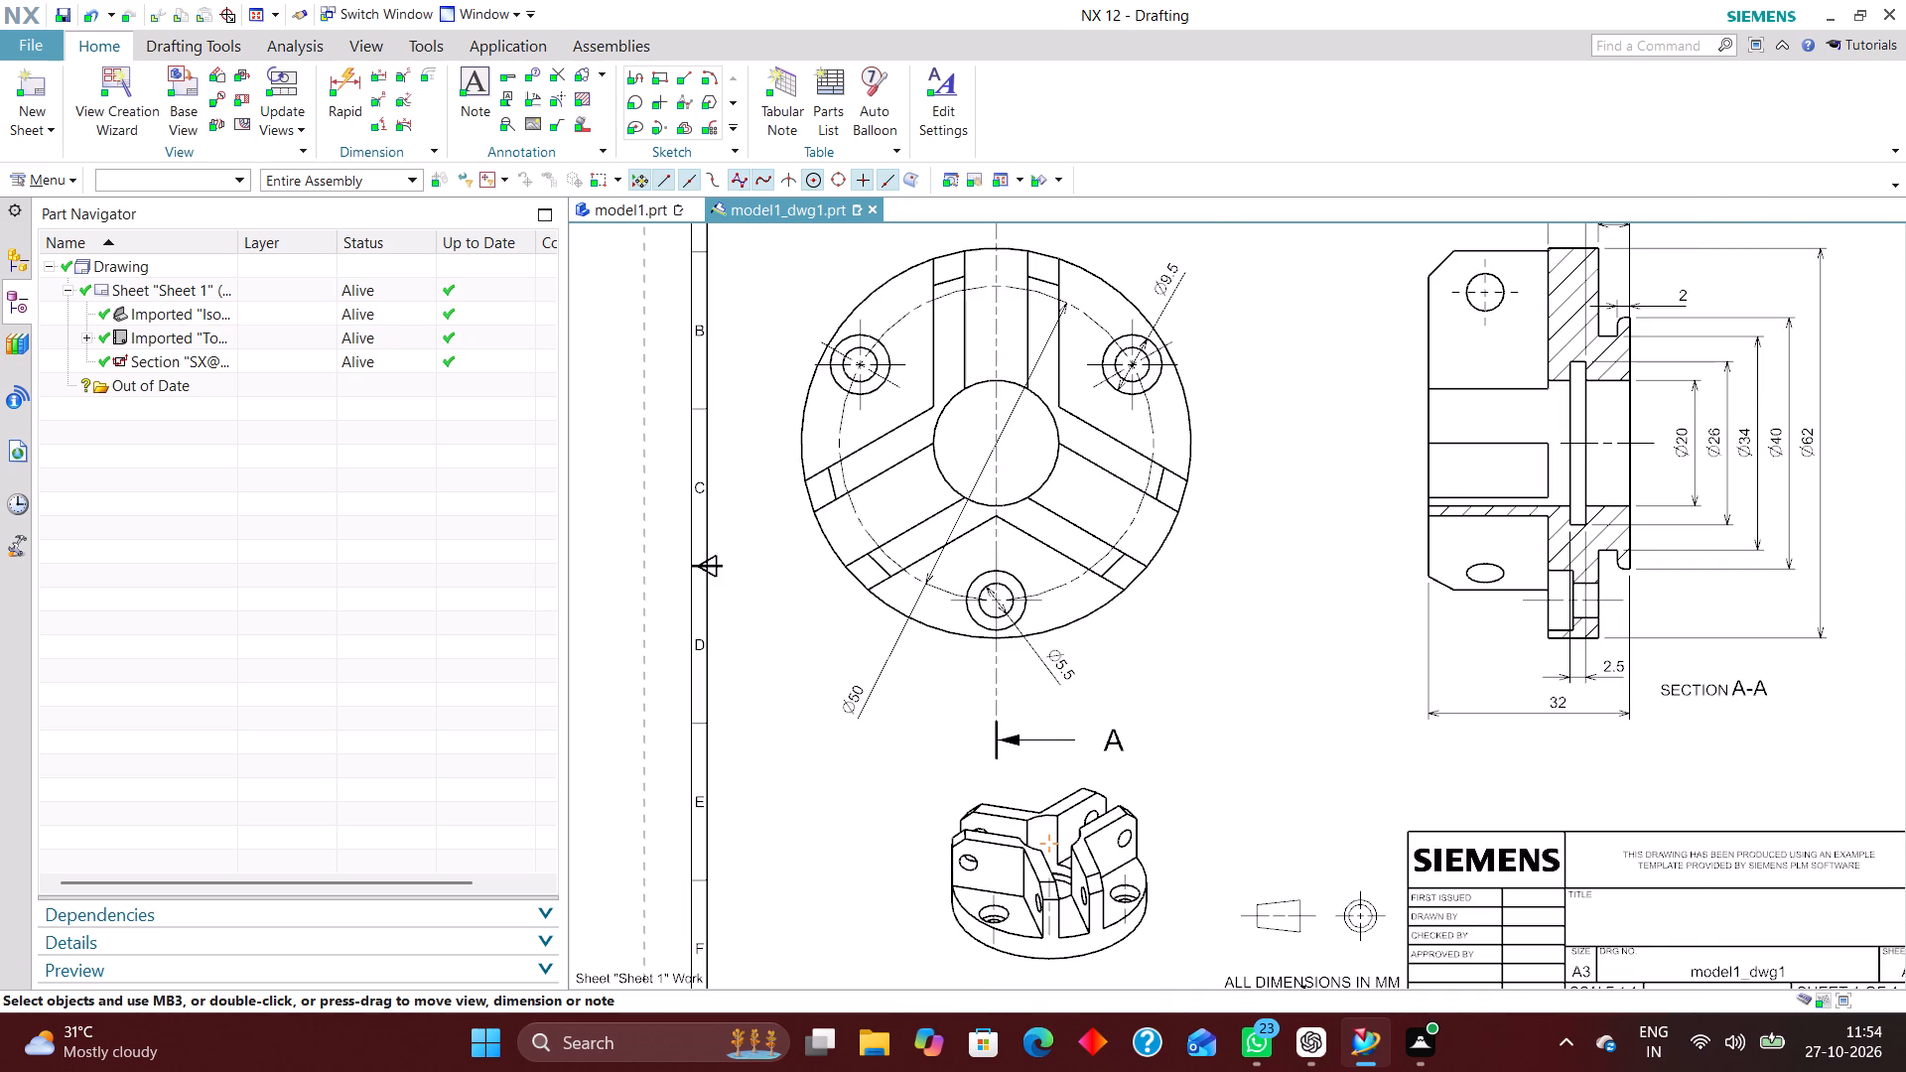
{"action": "scroll", "coordinate": [1066, 885], "scroll_direction": "down", "scroll_amount": 2}
{"action": "scroll", "coordinate": [1082, 591], "scroll_direction": "up", "scroll_amount": 4}
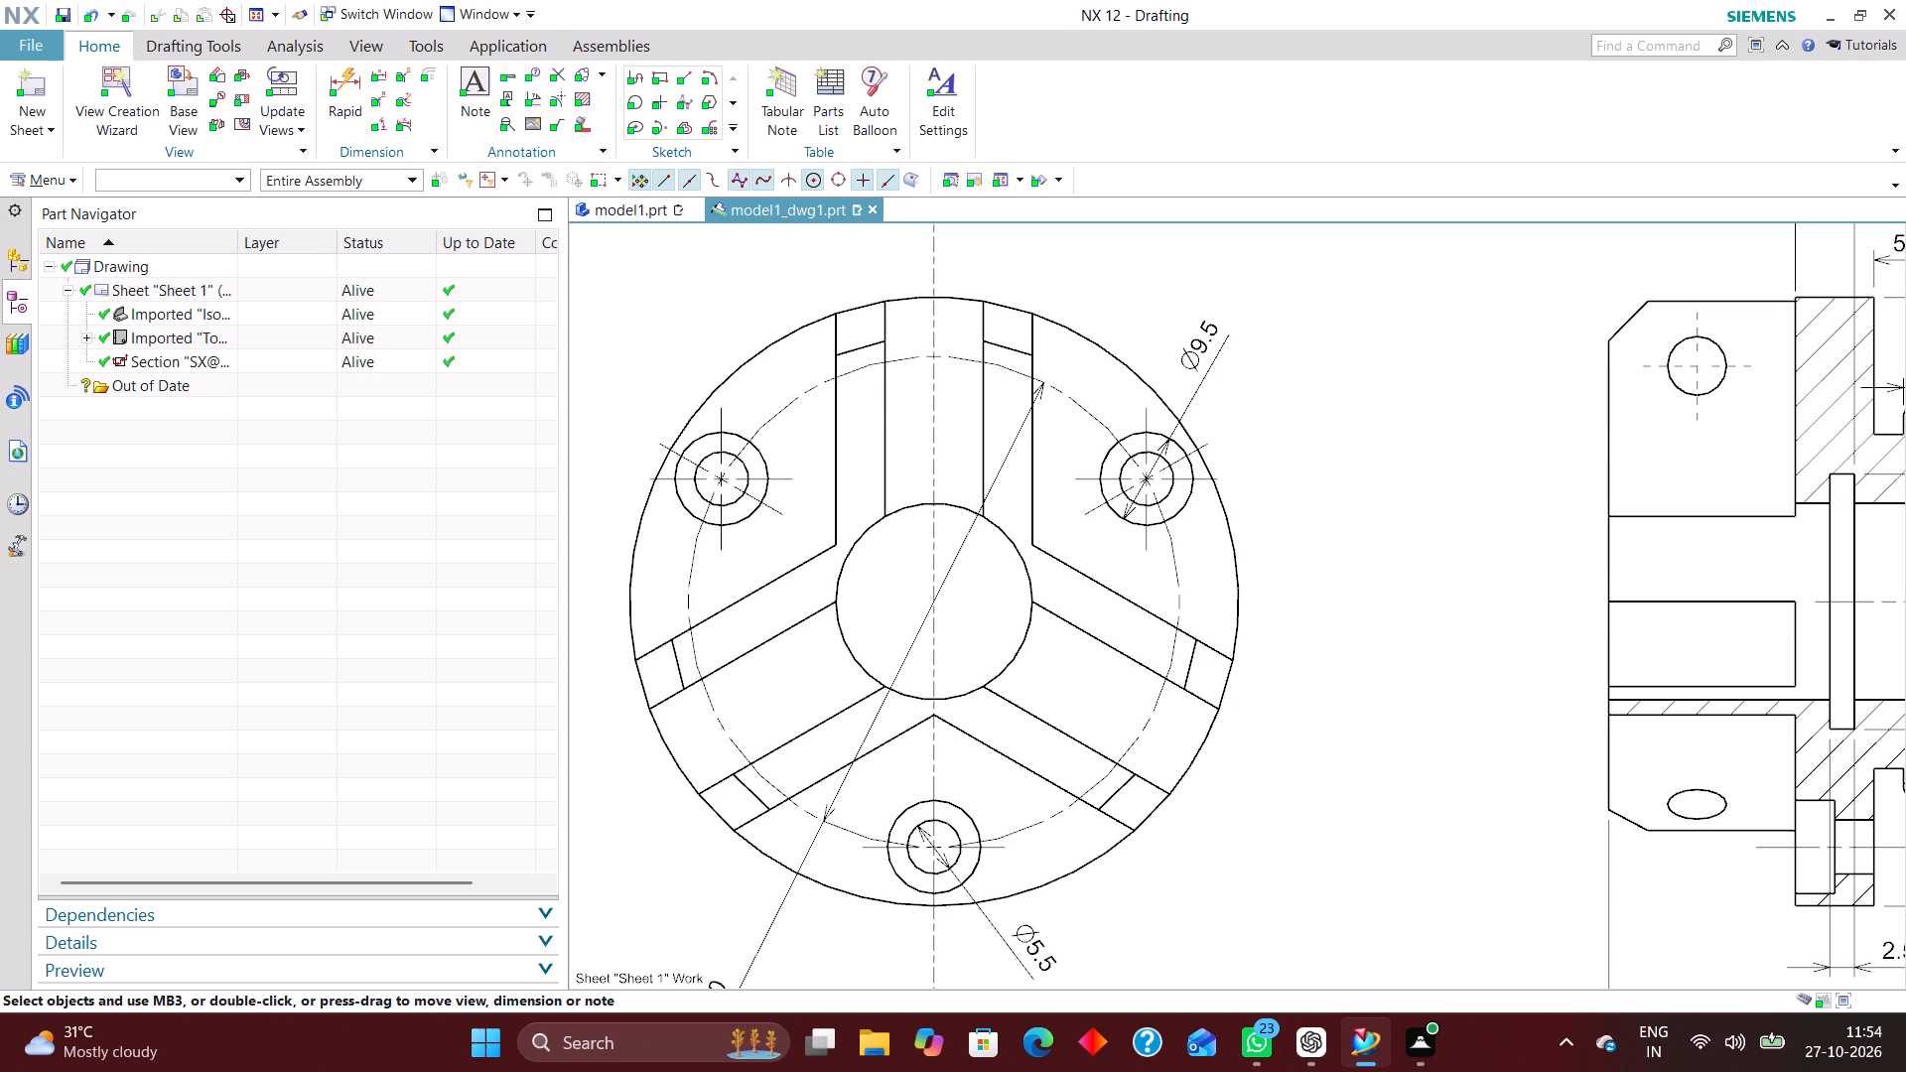
{"action": "scroll", "coordinate": [962, 659], "scroll_direction": "down", "scroll_amount": 3}
{"action": "scroll", "coordinate": [1226, 729], "scroll_direction": "up", "scroll_amount": 2}
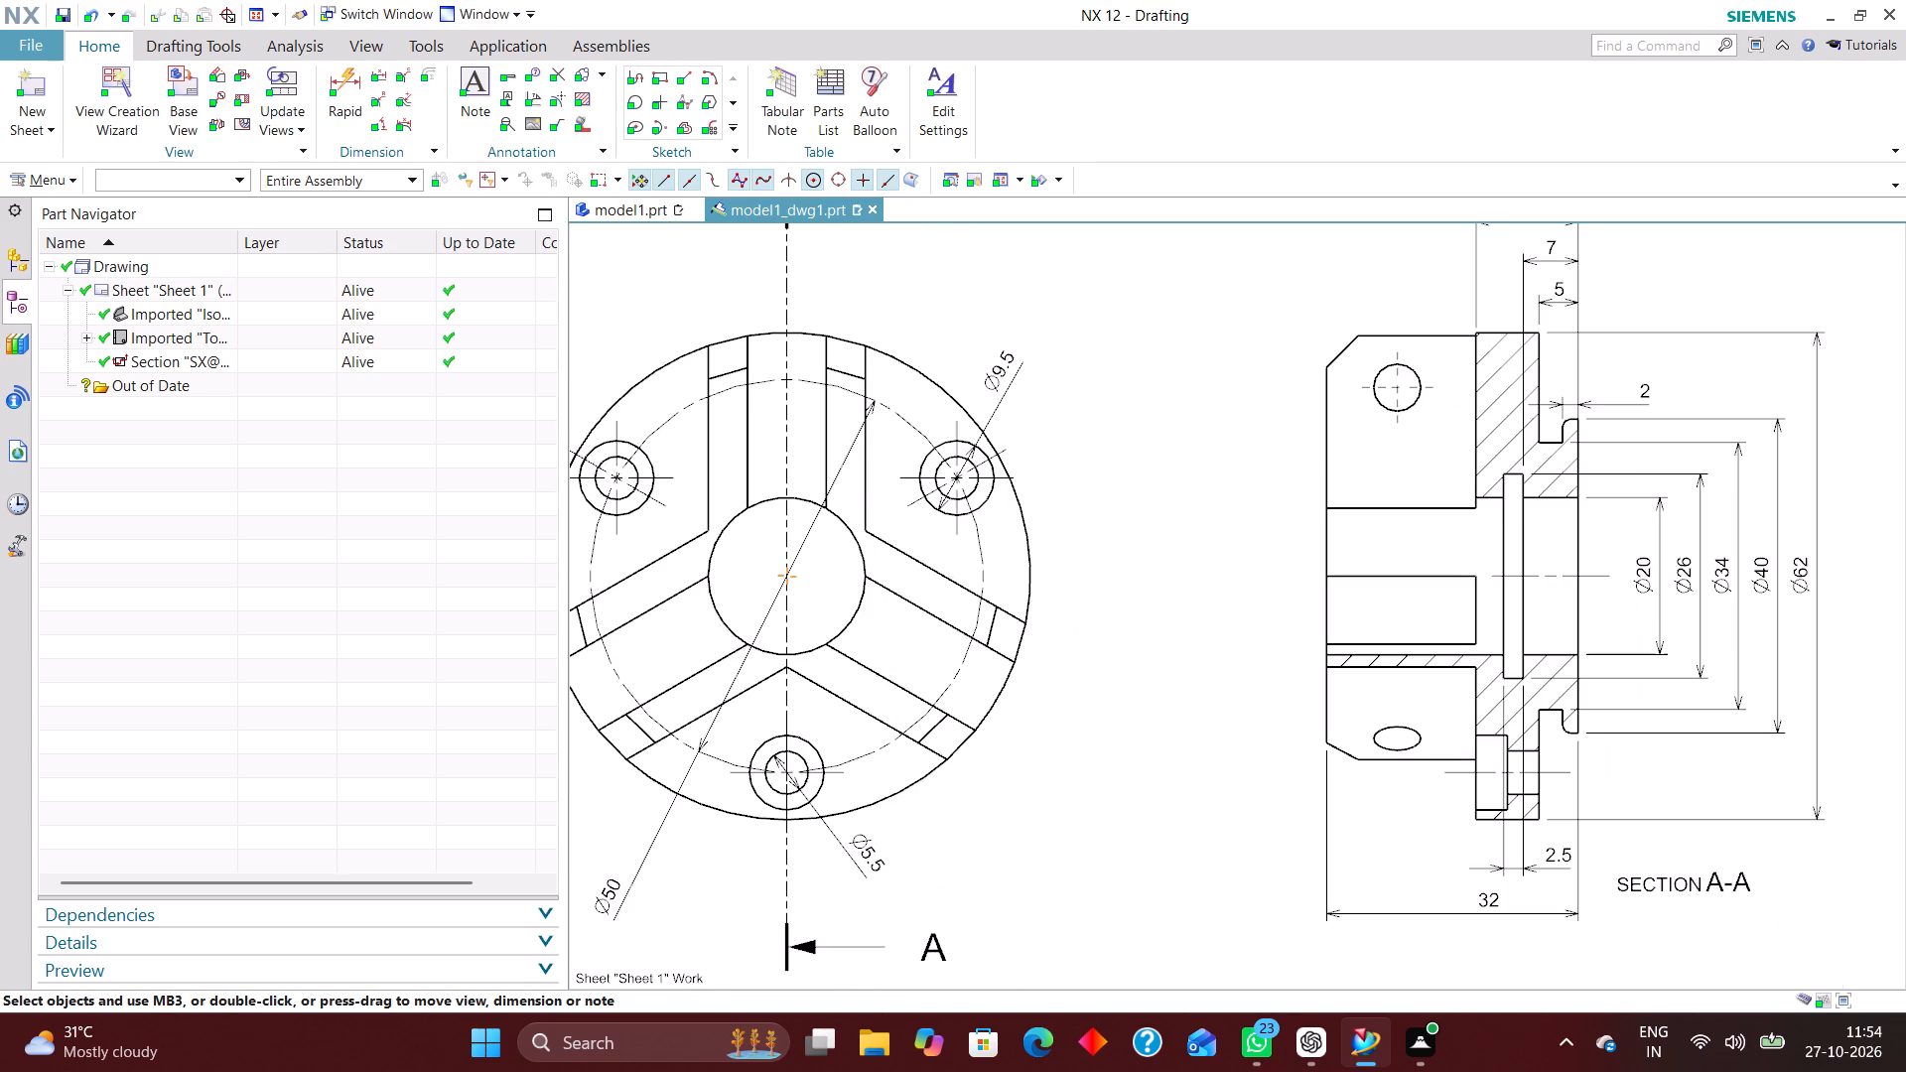
{"action": "right_click_drag", "start_coordinate": [1240, 586], "coordinate": [1157, 719]}
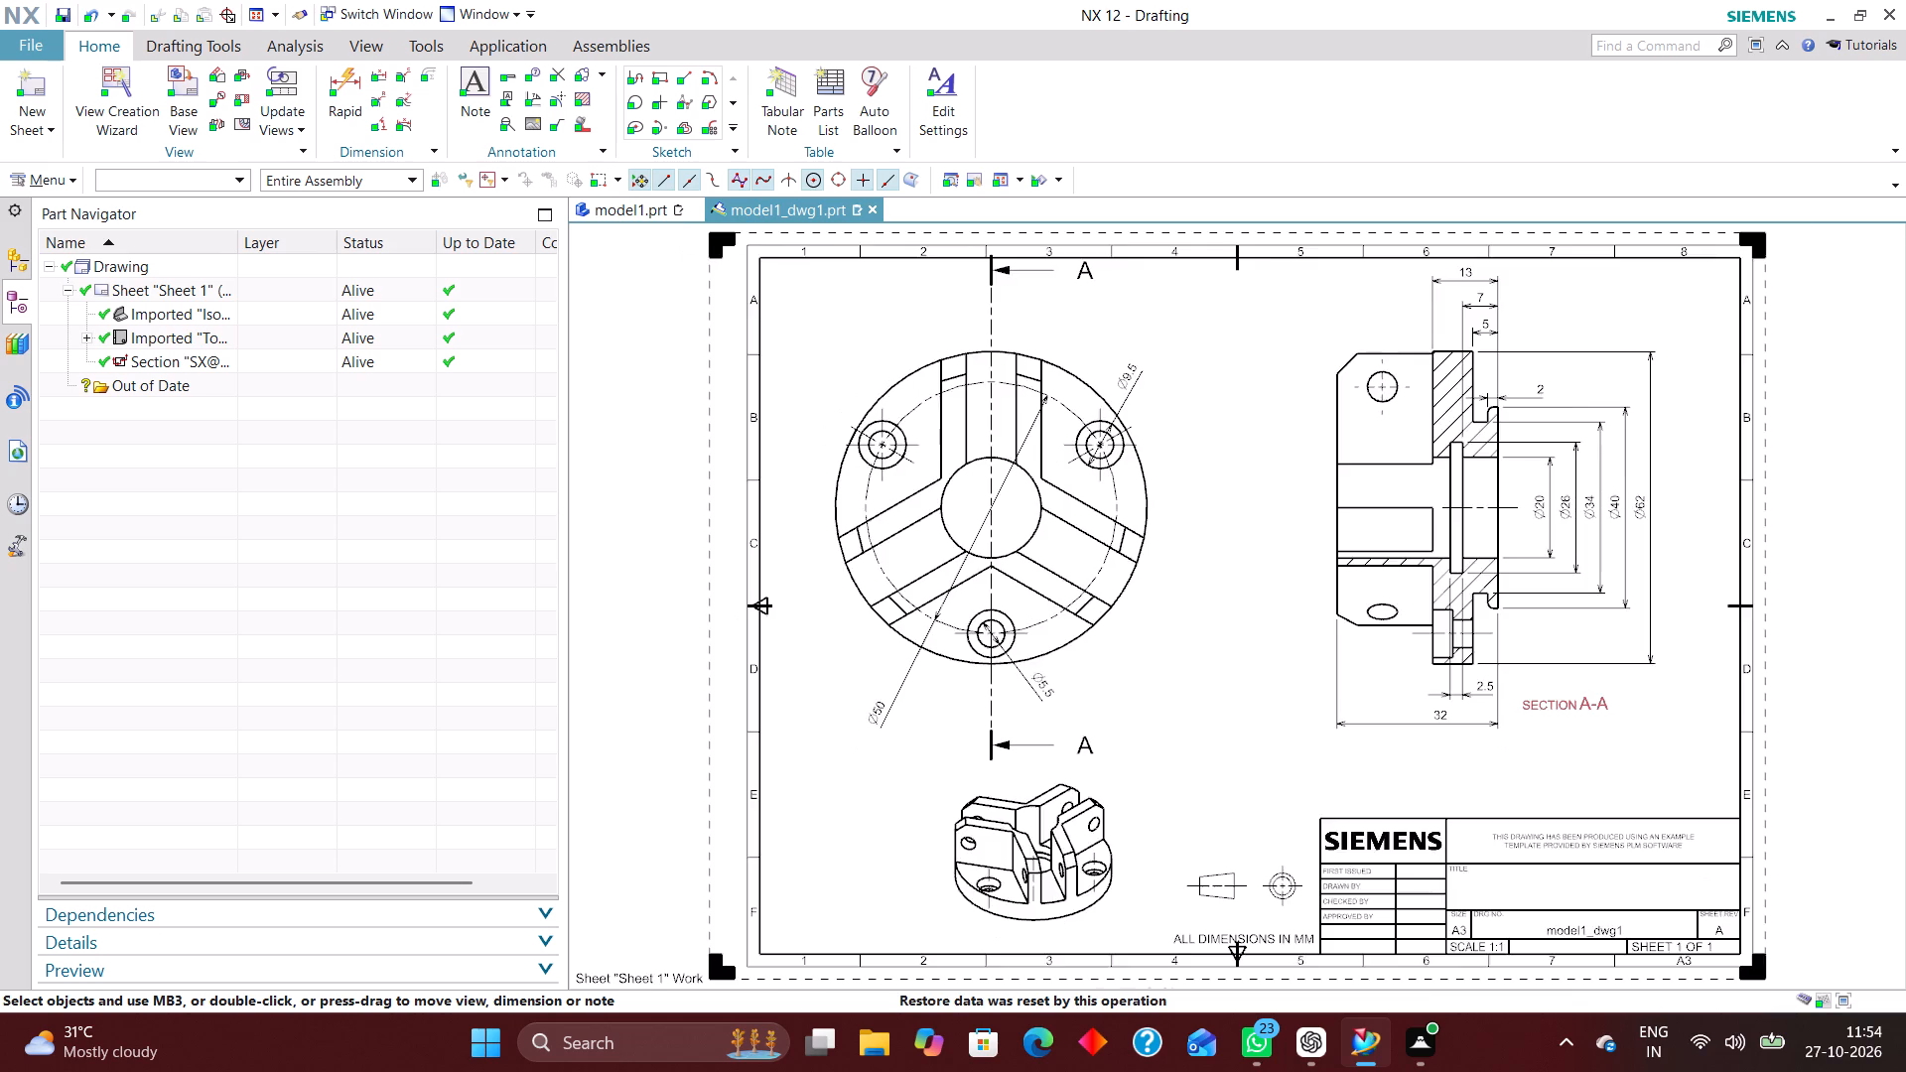
{"action": "scroll", "coordinate": [1609, 719], "scroll_direction": "up", "scroll_amount": 4}
{"action": "scroll", "coordinate": [1338, 790], "scroll_direction": "down", "scroll_amount": 3}
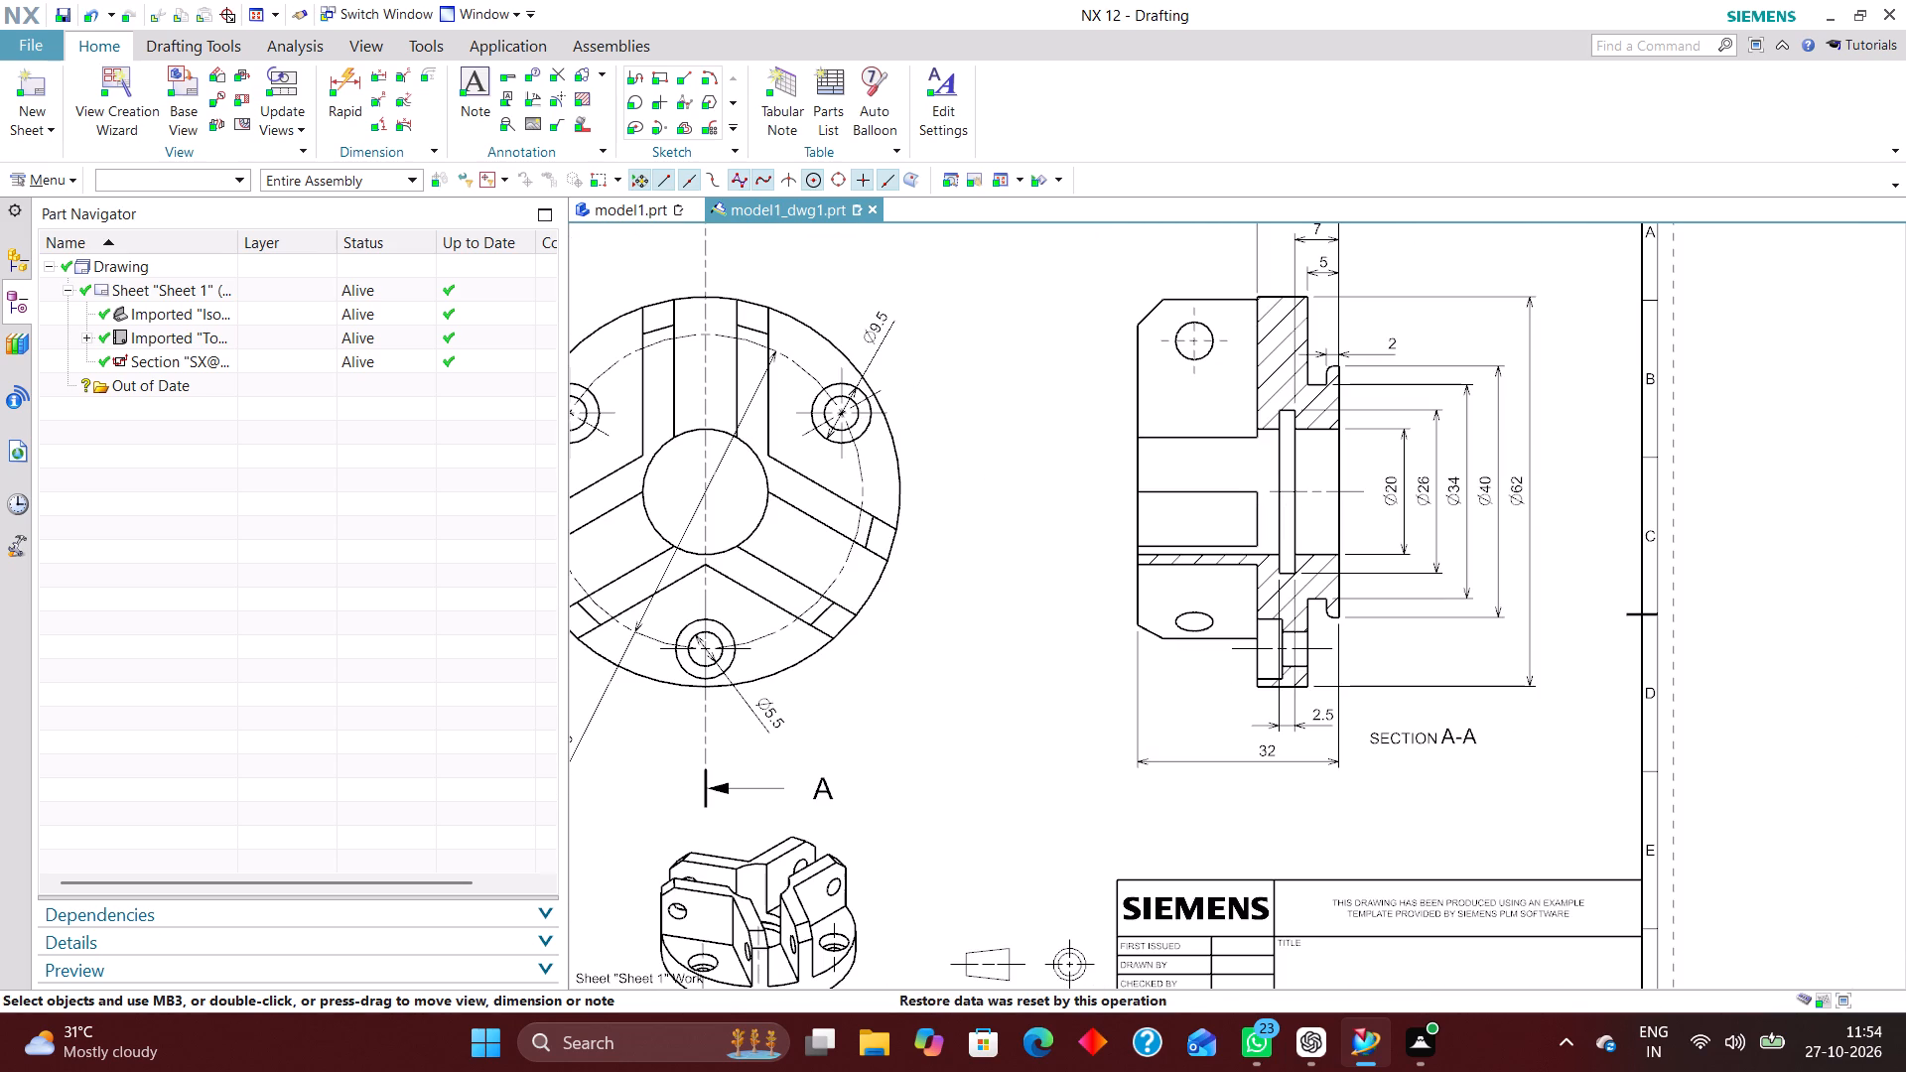
Dimension the counterbore's depth in Section A-A with the Inferred method, placing it below the hole beside the 2.5 dimension.
{"action": "scroll", "coordinate": [1285, 693], "scroll_direction": "up", "scroll_amount": 5}
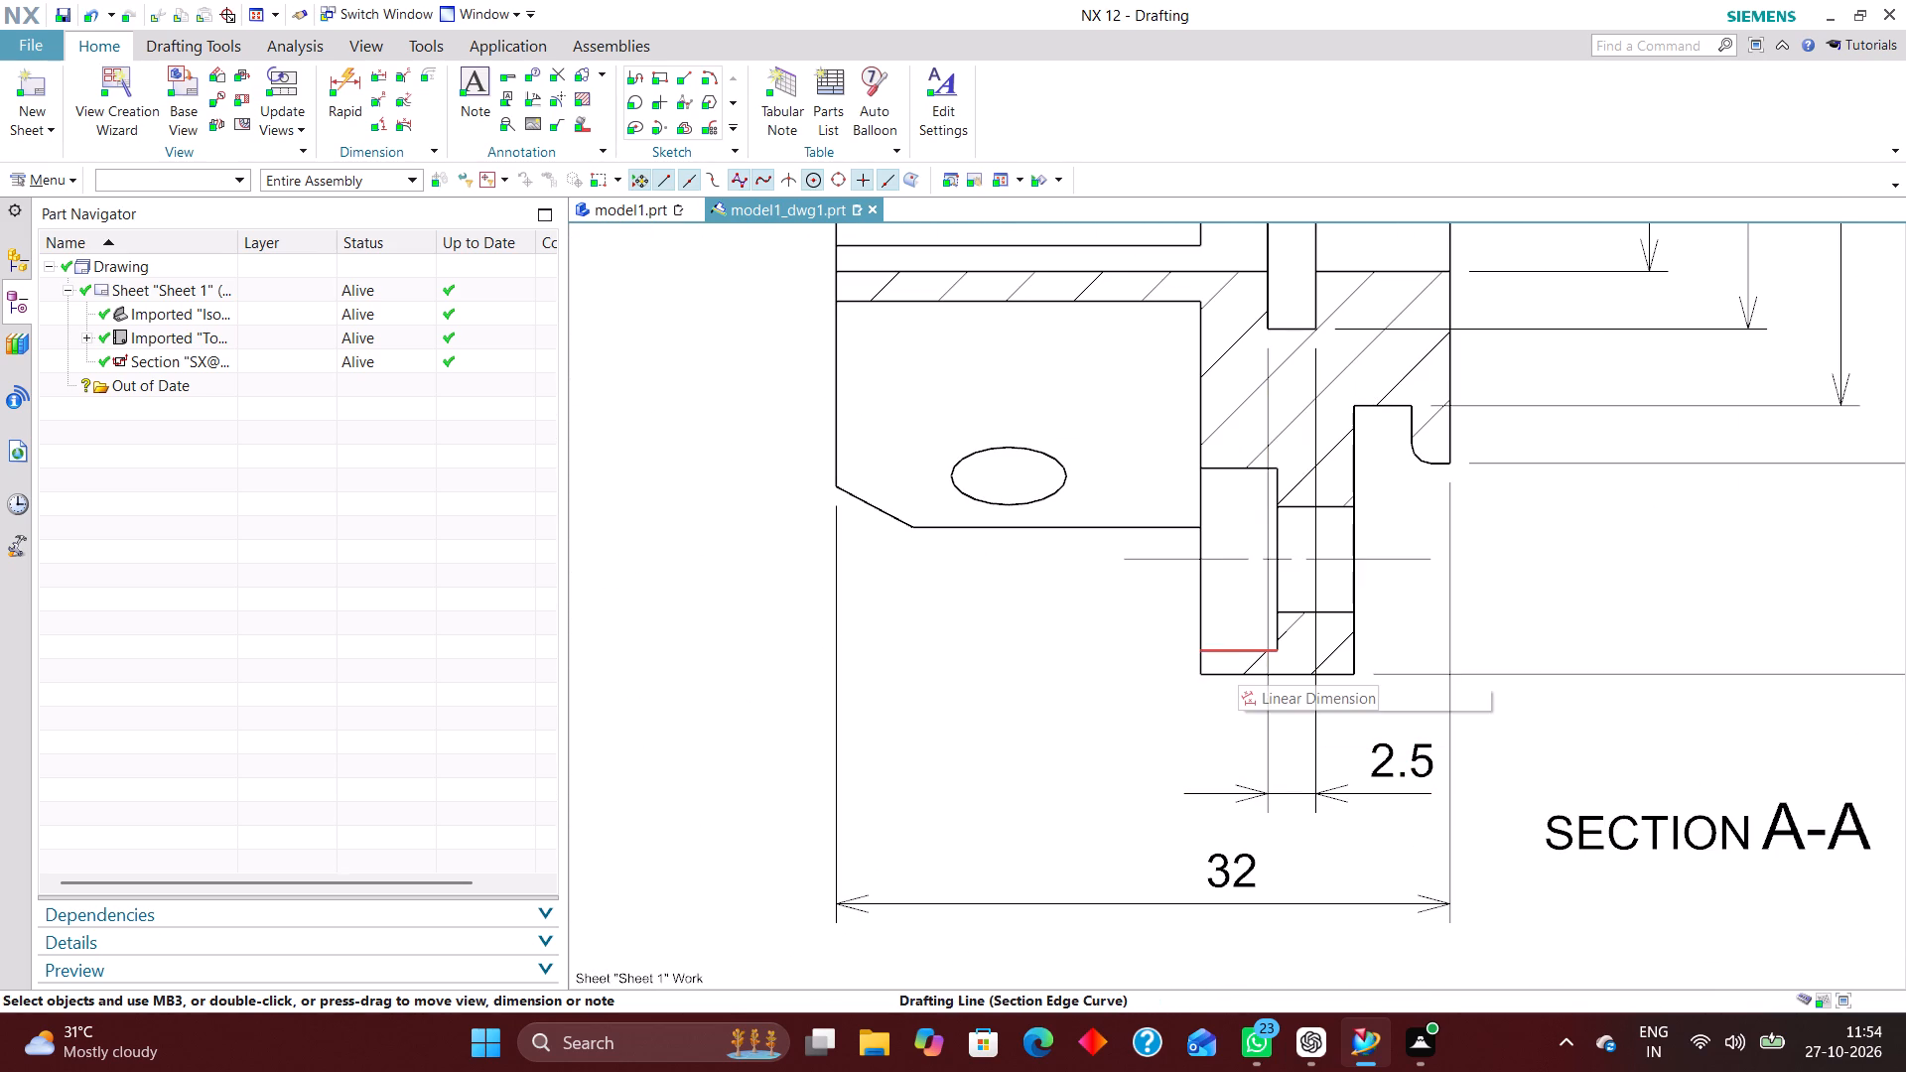
{"action": "scroll", "coordinate": [1191, 624], "scroll_direction": "down", "scroll_amount": 2}
{"action": "scroll", "coordinate": [1253, 701], "scroll_direction": "up", "scroll_amount": 3}
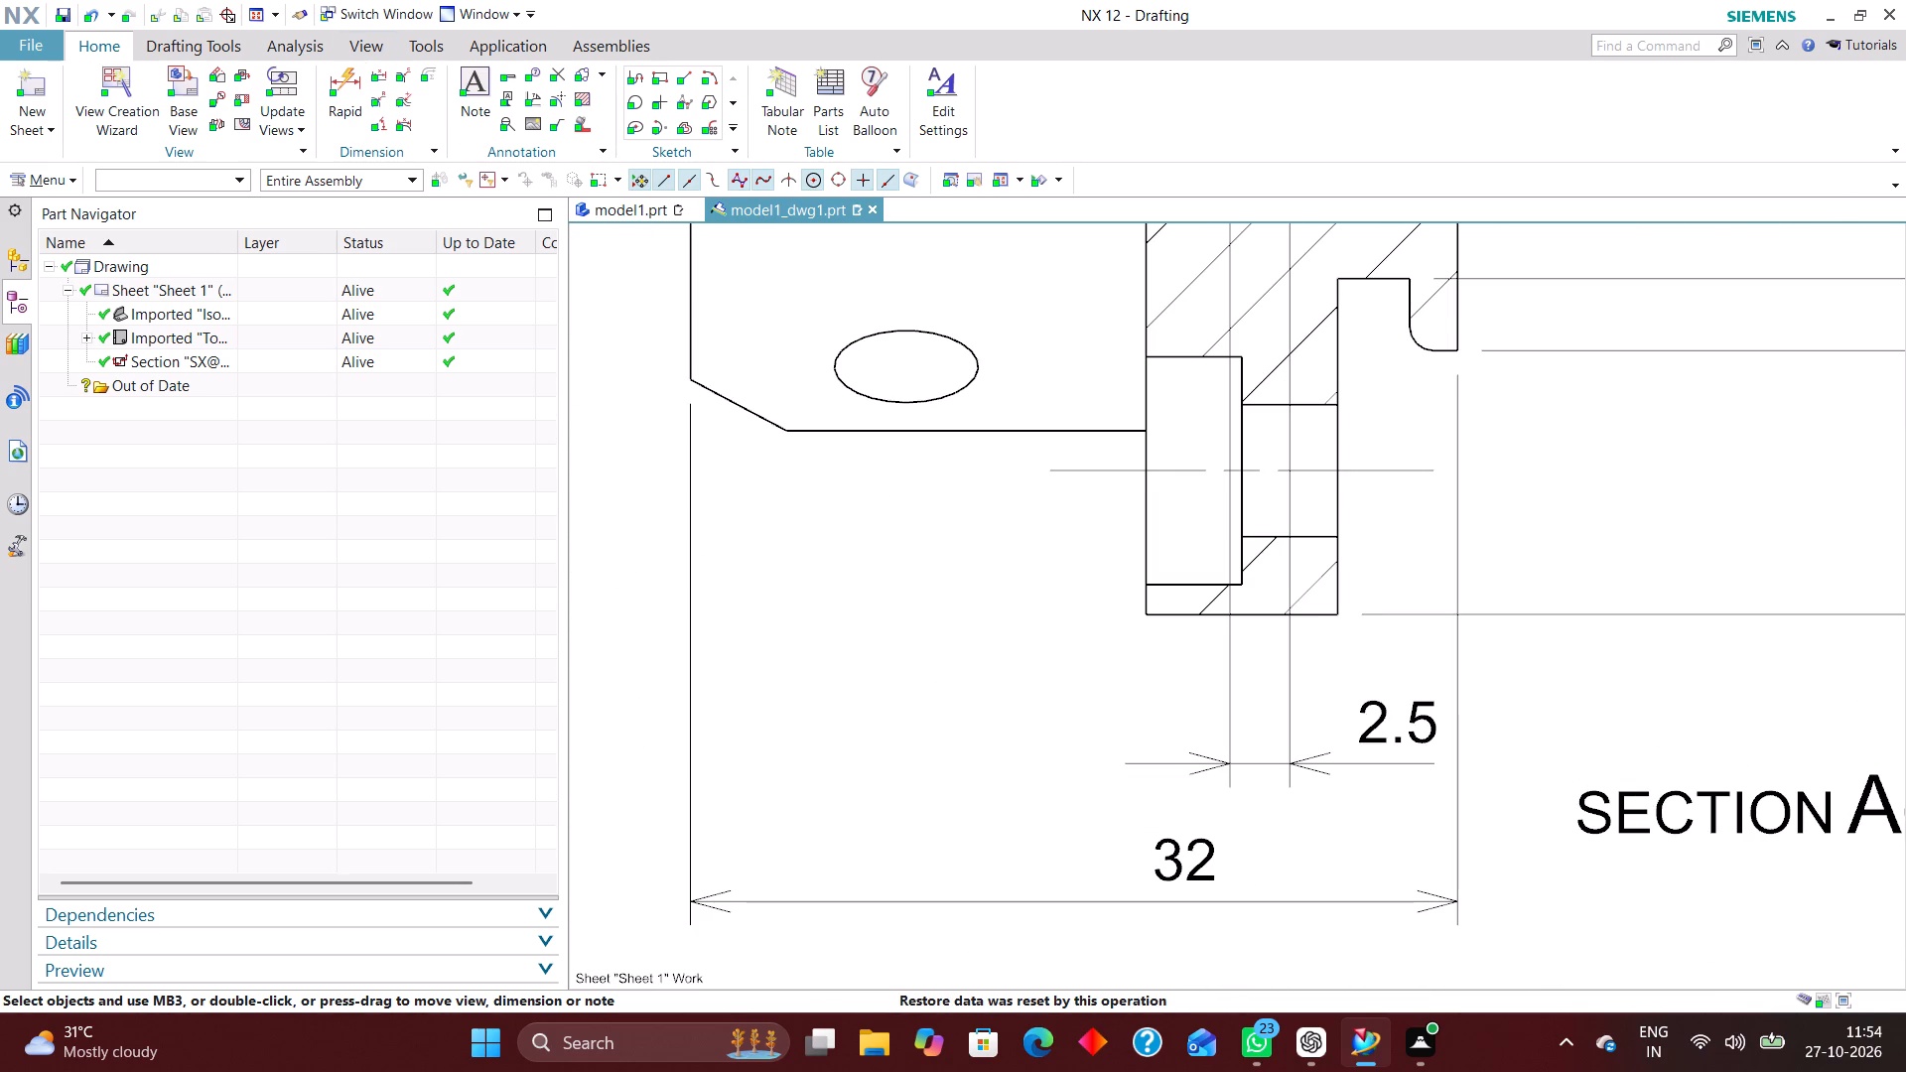
{"action": "left_click", "coordinate": [338, 78]}
{"action": "scroll", "coordinate": [1183, 686], "scroll_direction": "down", "scroll_amount": 2}
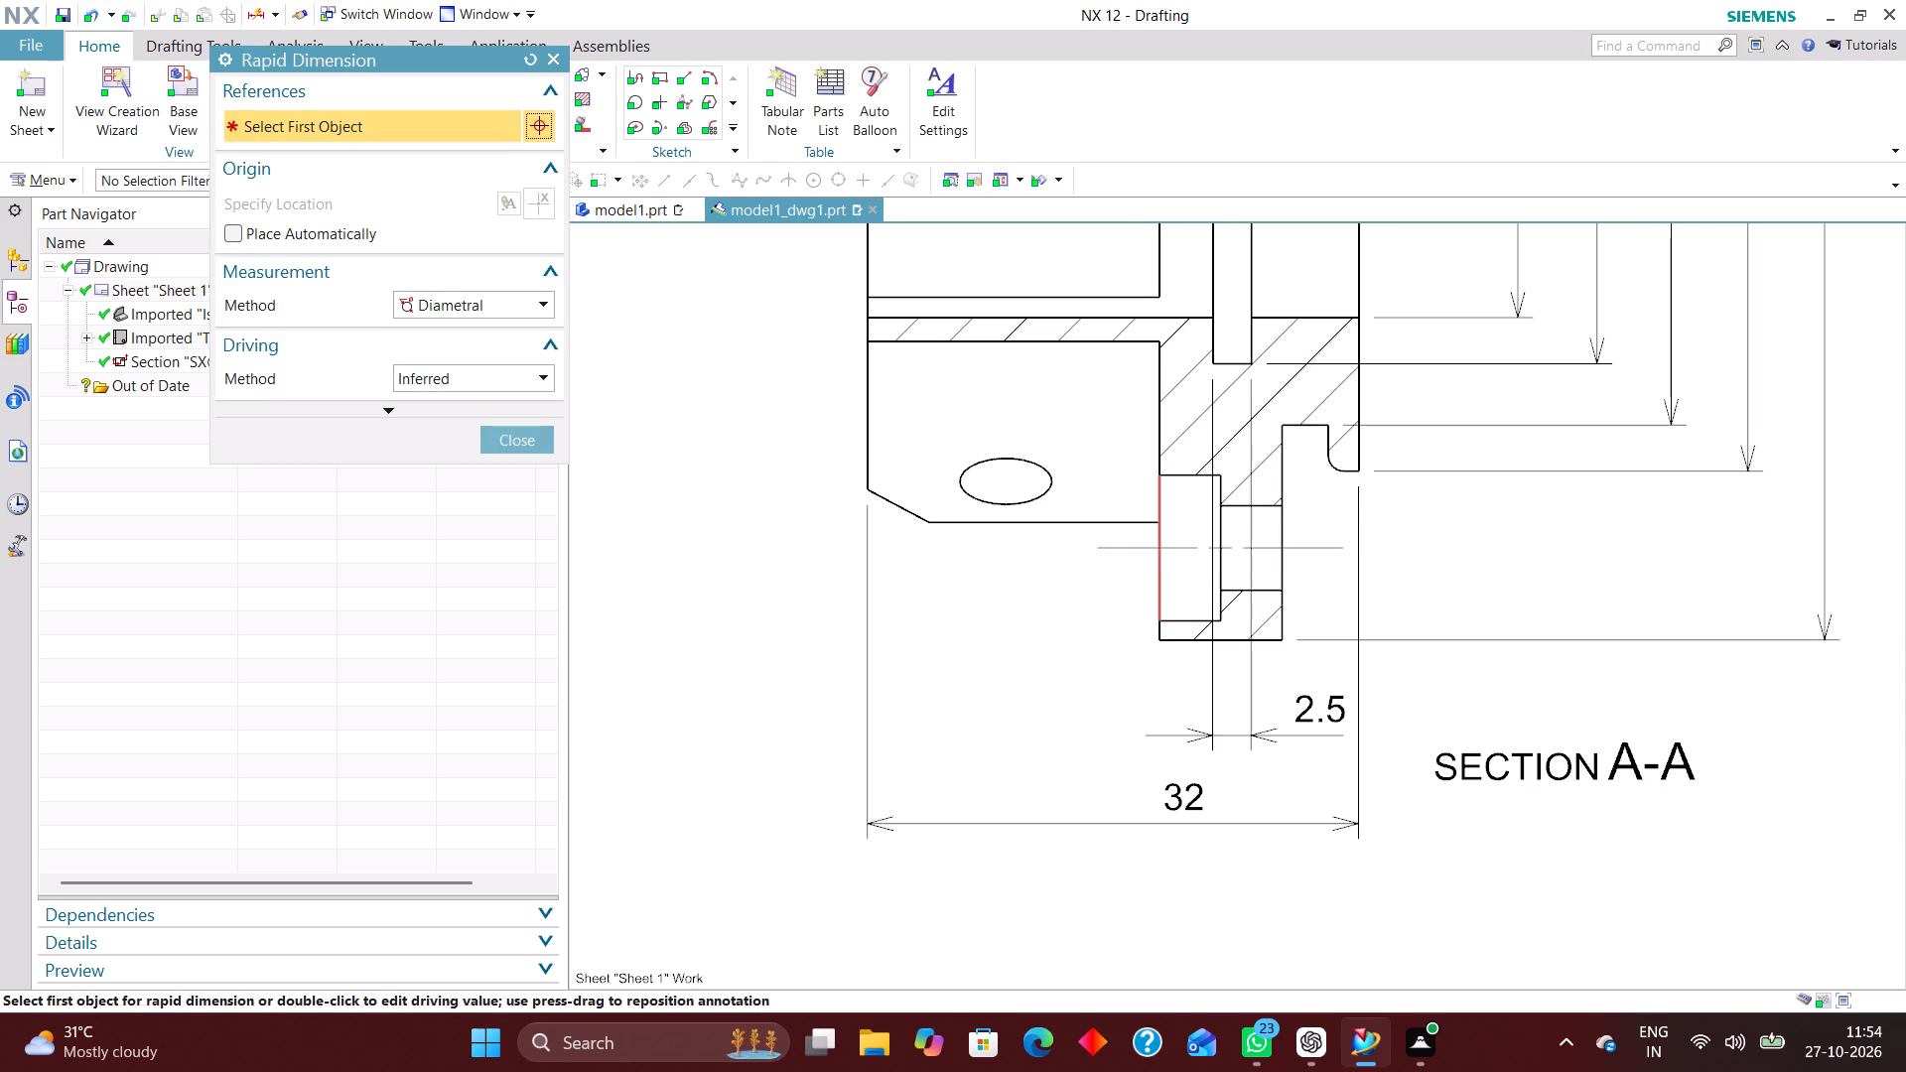
{"action": "left_click", "coordinate": [1153, 618]}
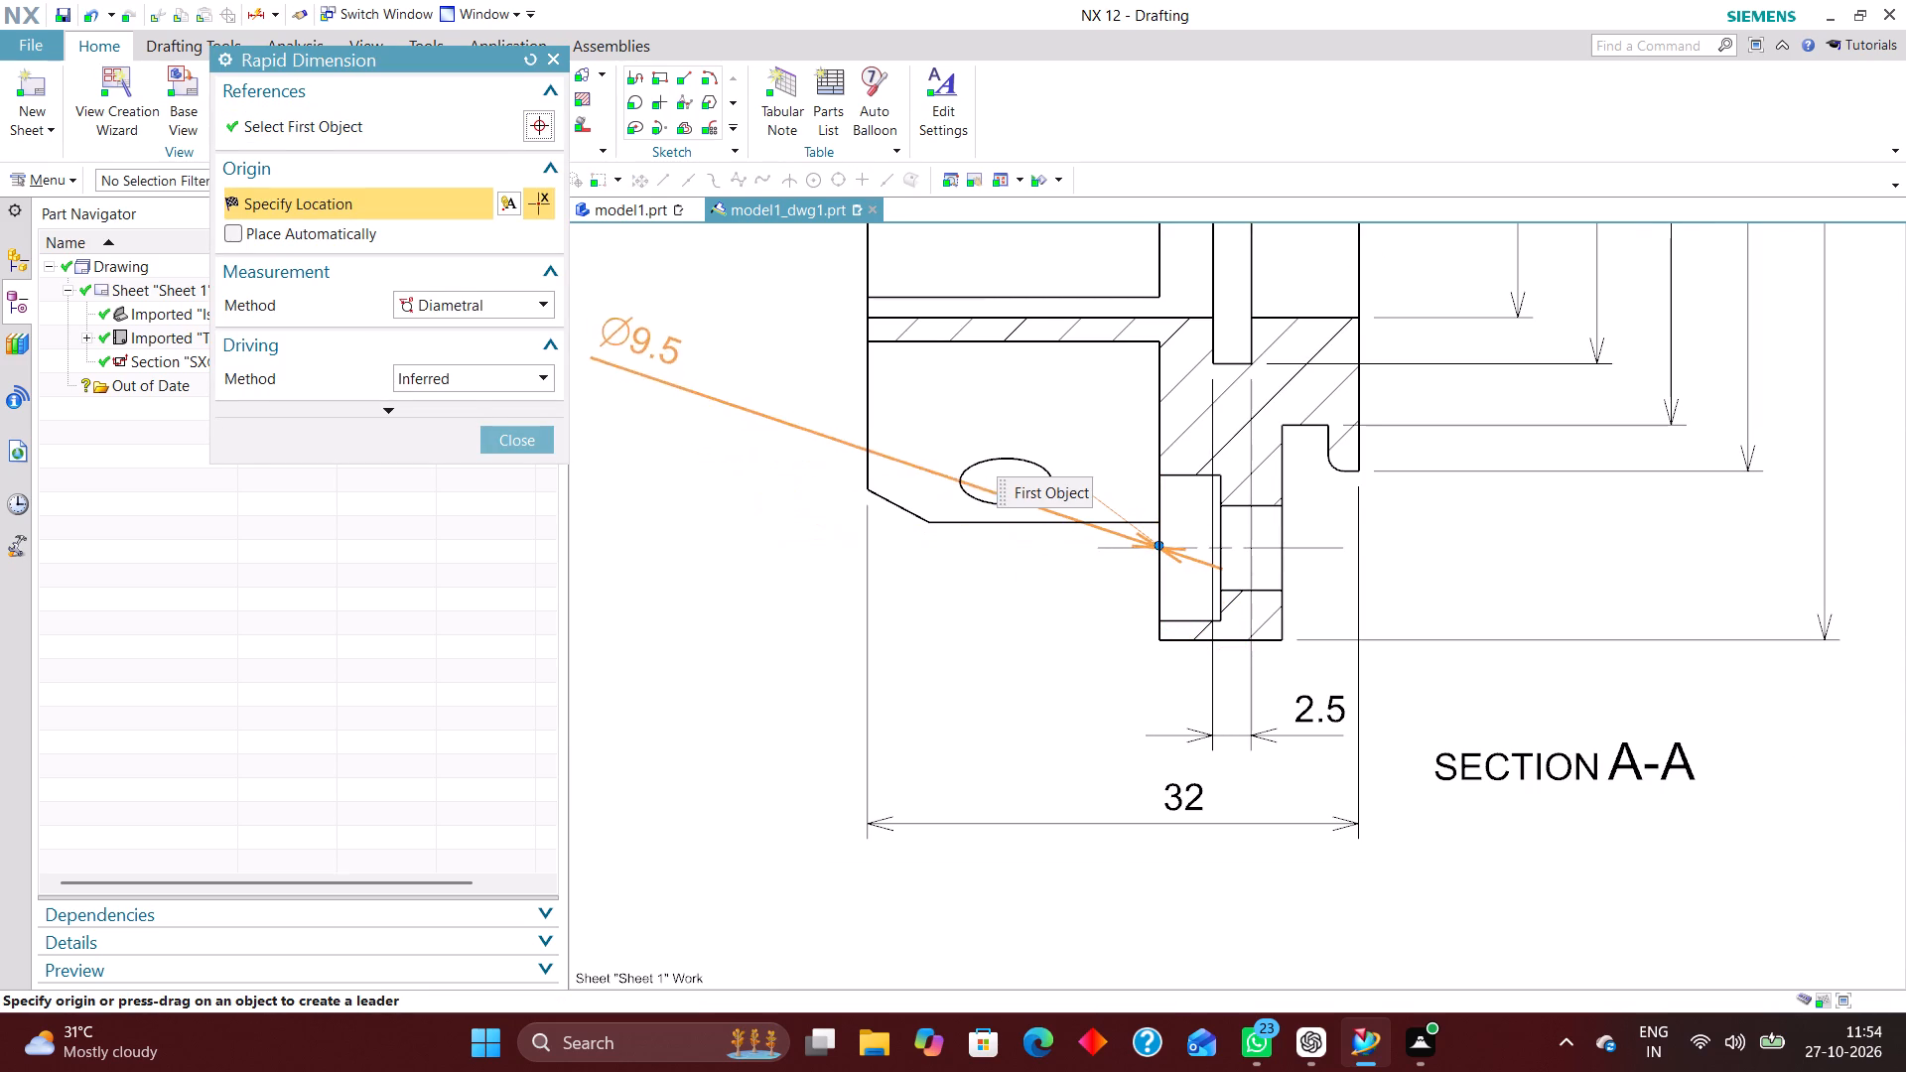
{"action": "left_click", "coordinate": [525, 62]}
{"action": "left_click", "coordinate": [506, 340]}
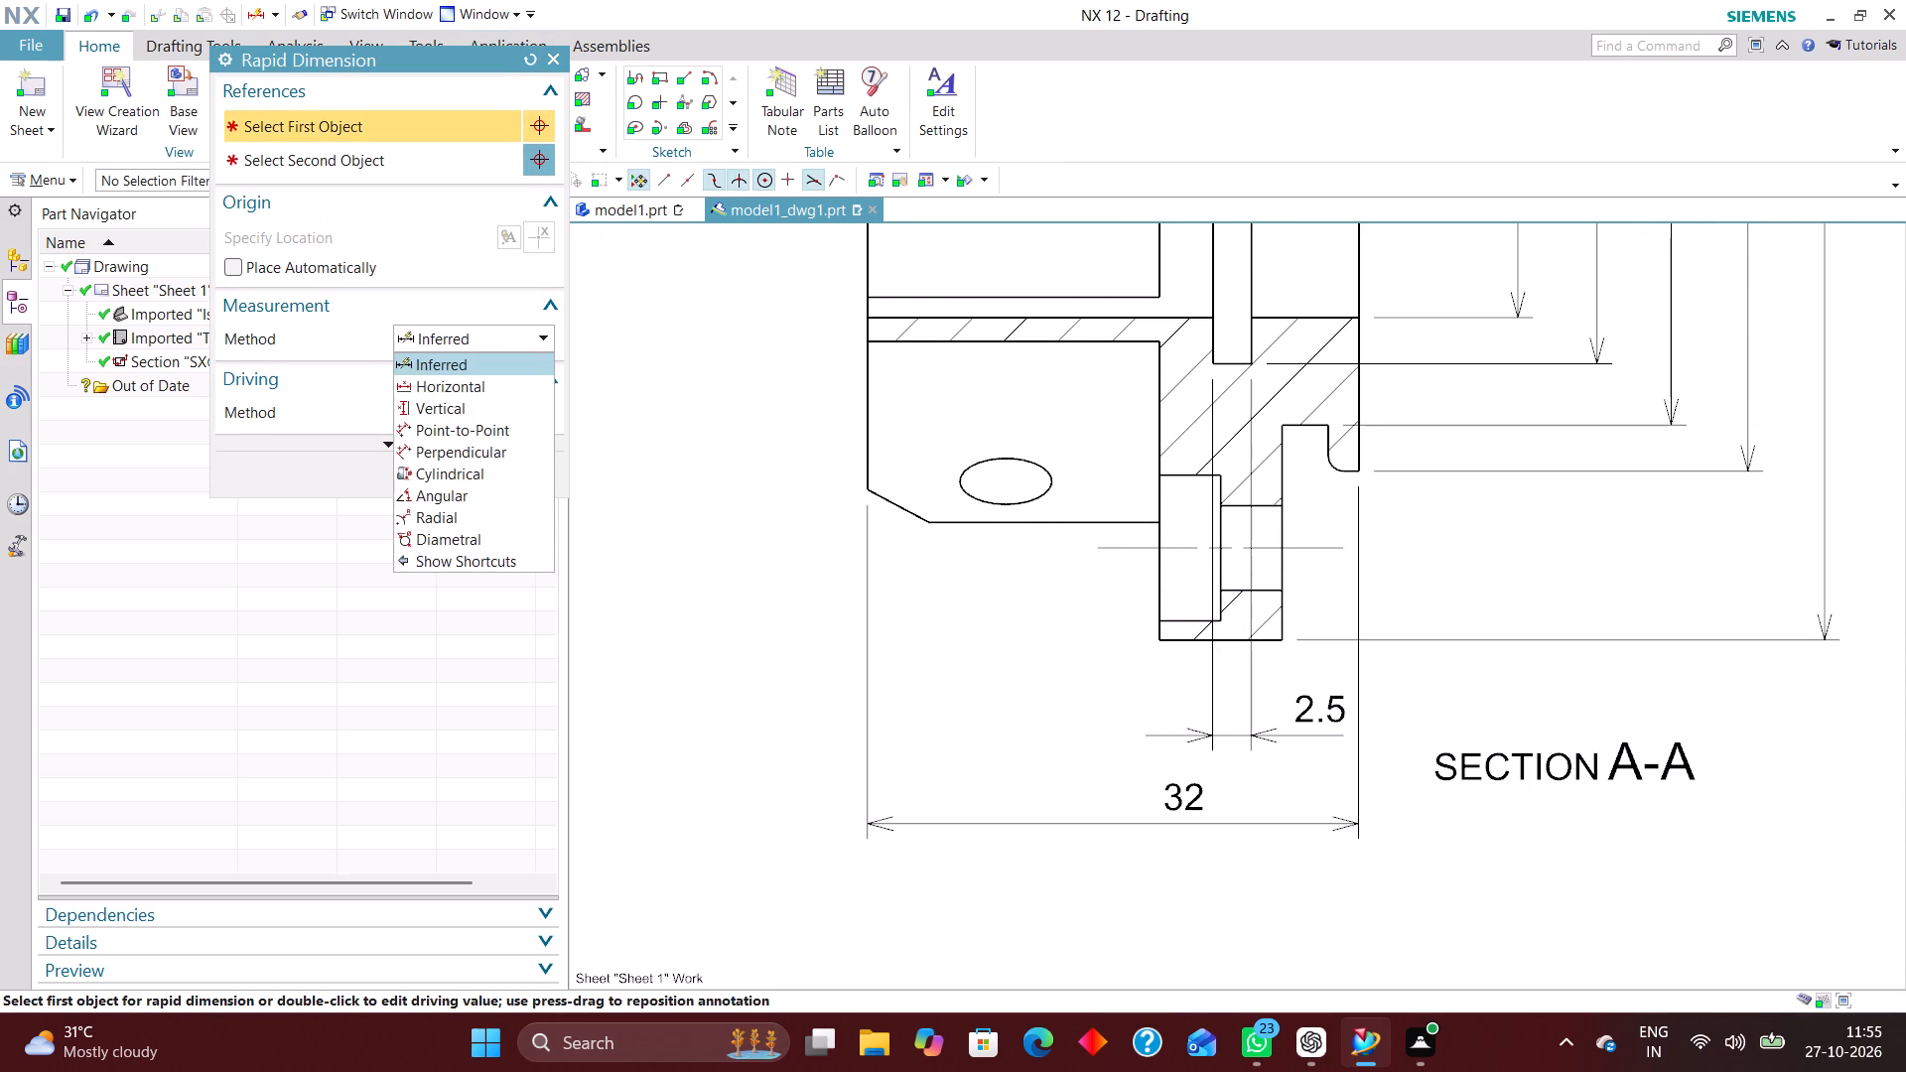
{"action": "left_click", "coordinate": [516, 361]}
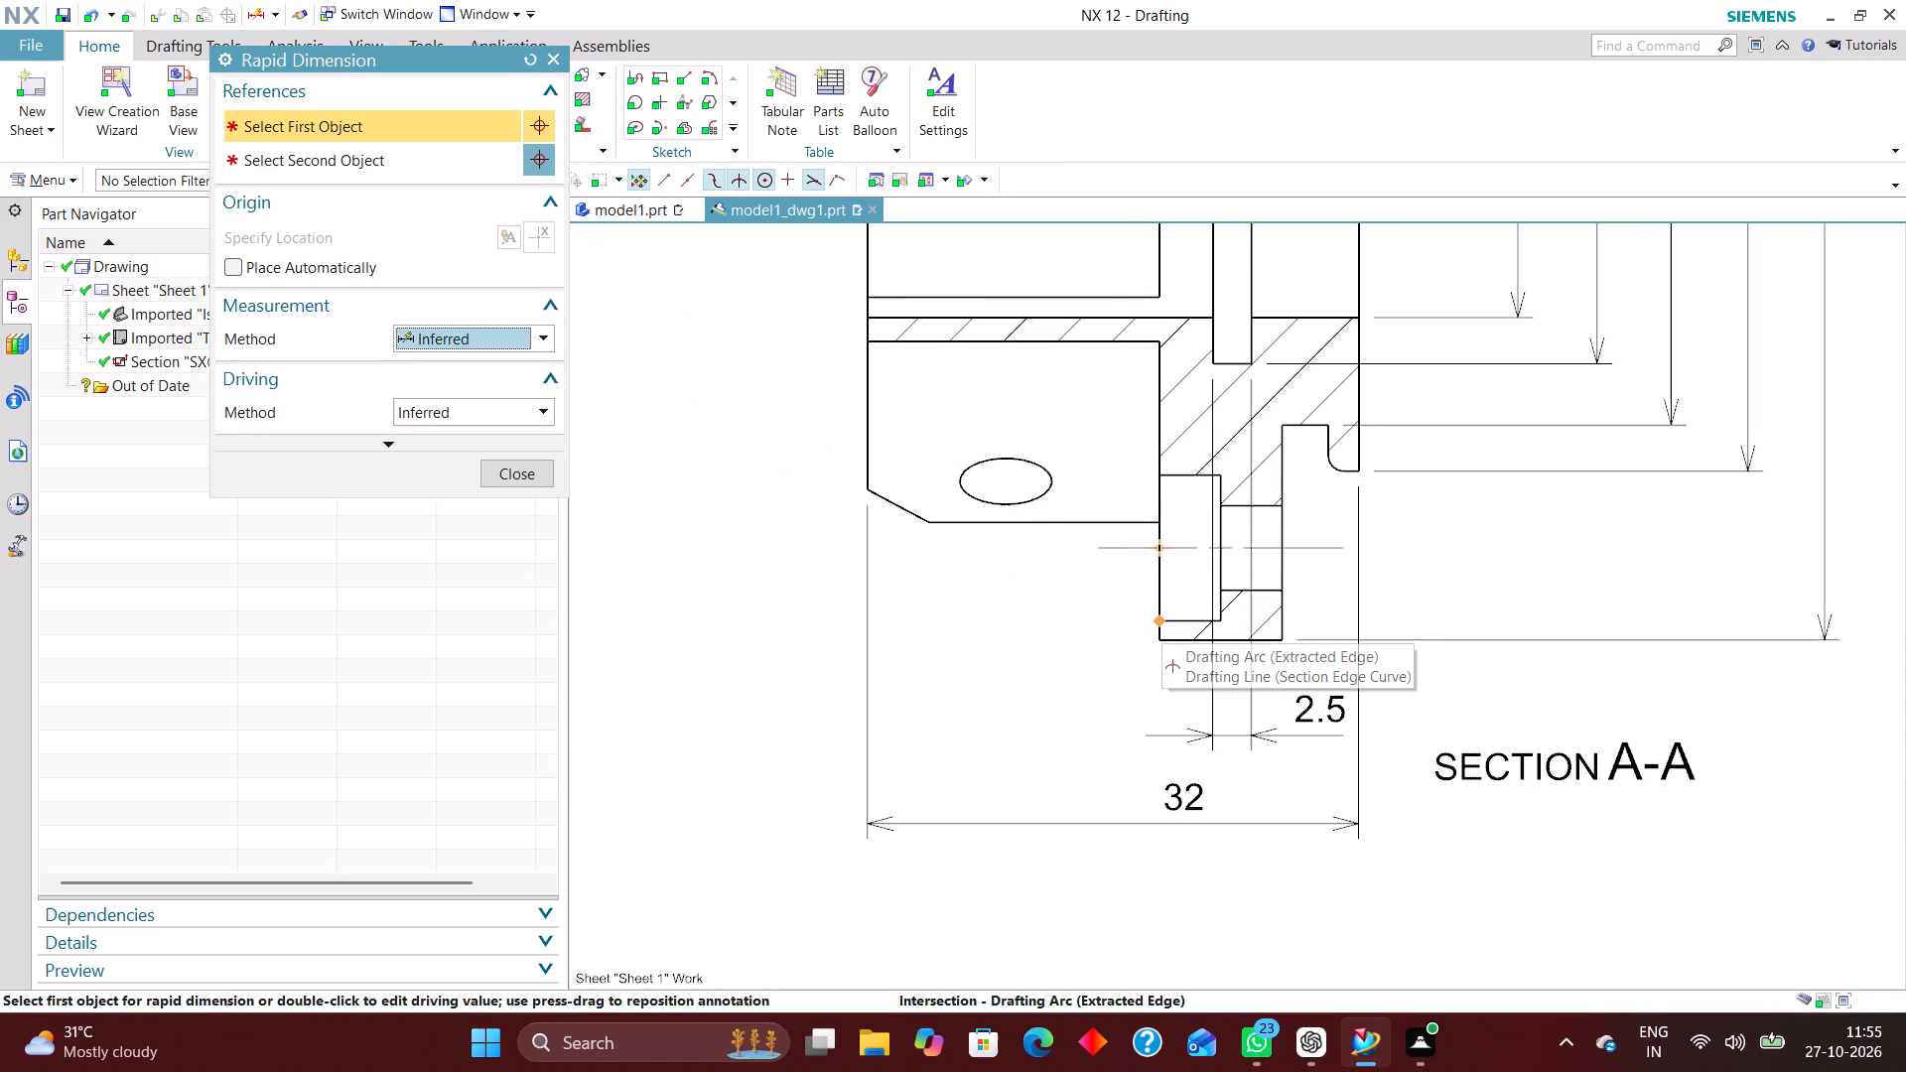
{"action": "left_click", "coordinate": [1160, 616]}
{"action": "left_click", "coordinate": [1219, 621]}
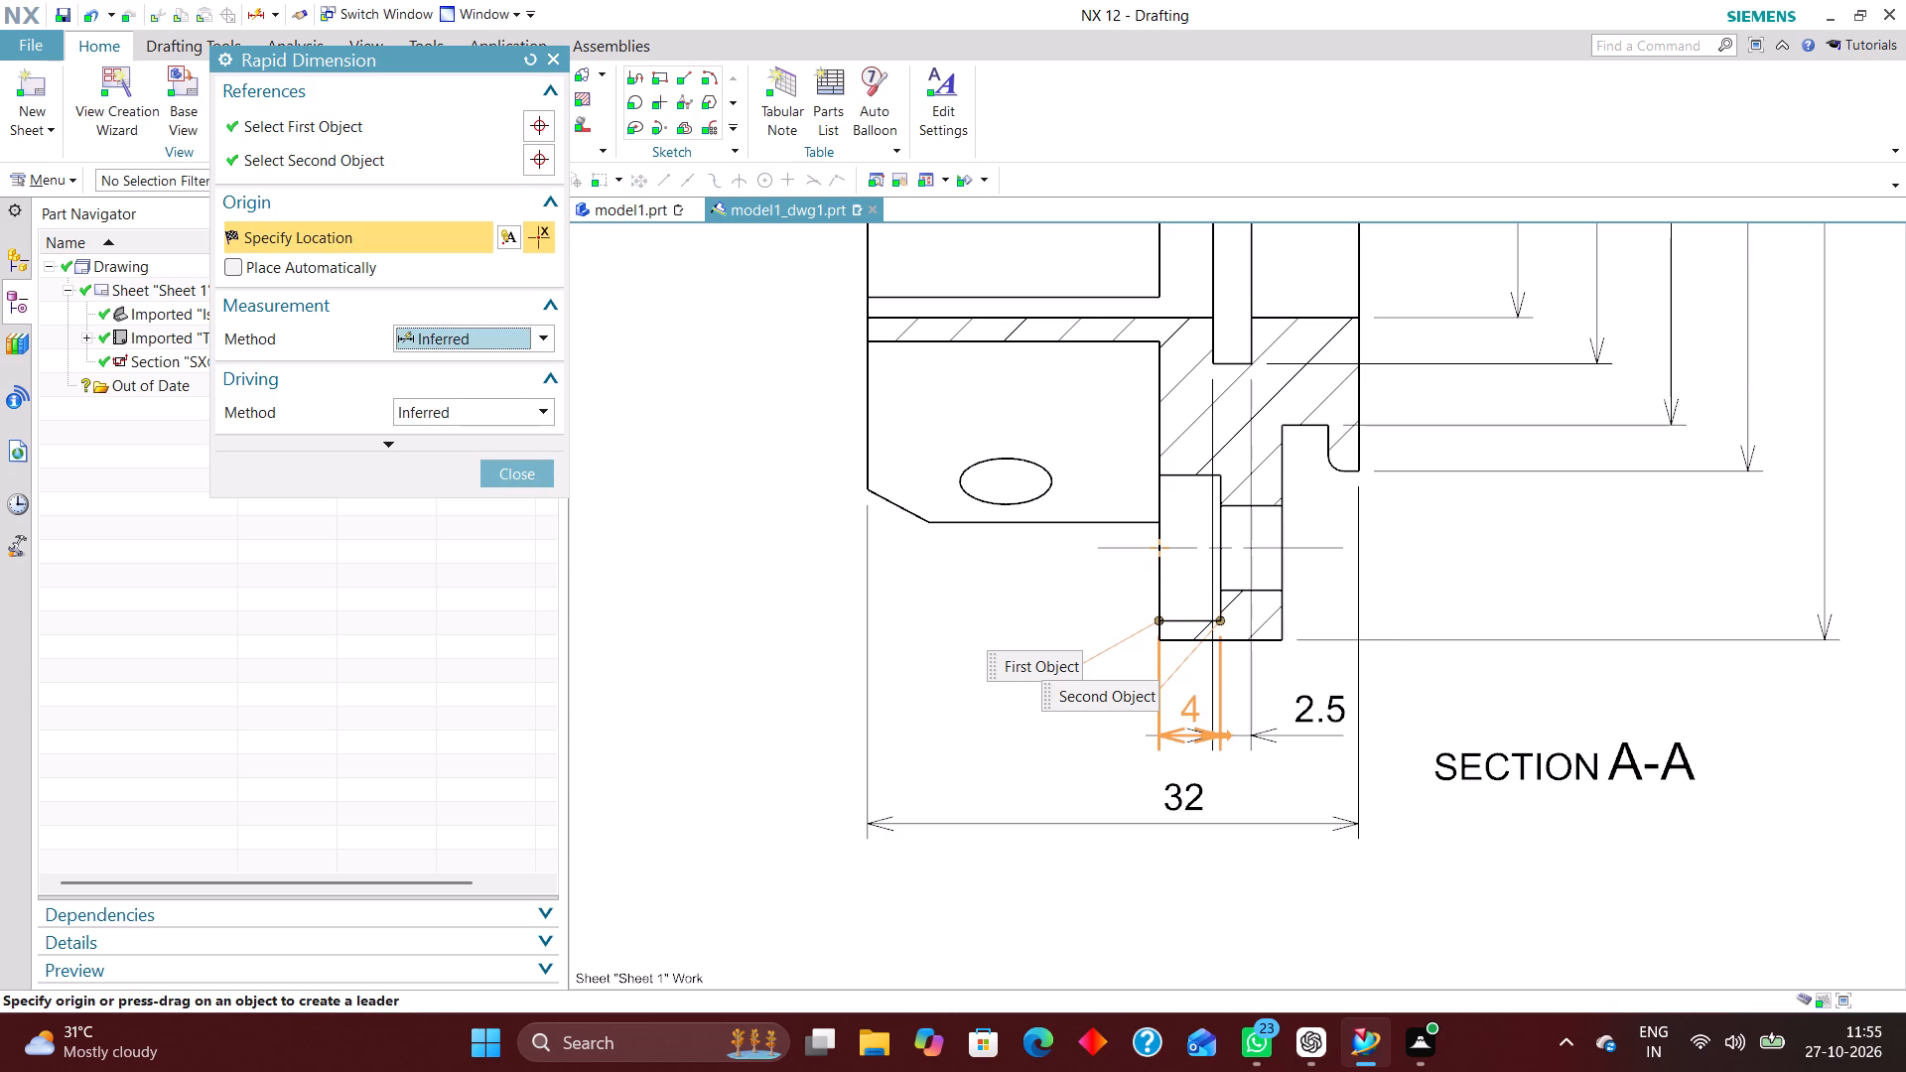
{"action": "left_click", "coordinate": [1188, 707]}
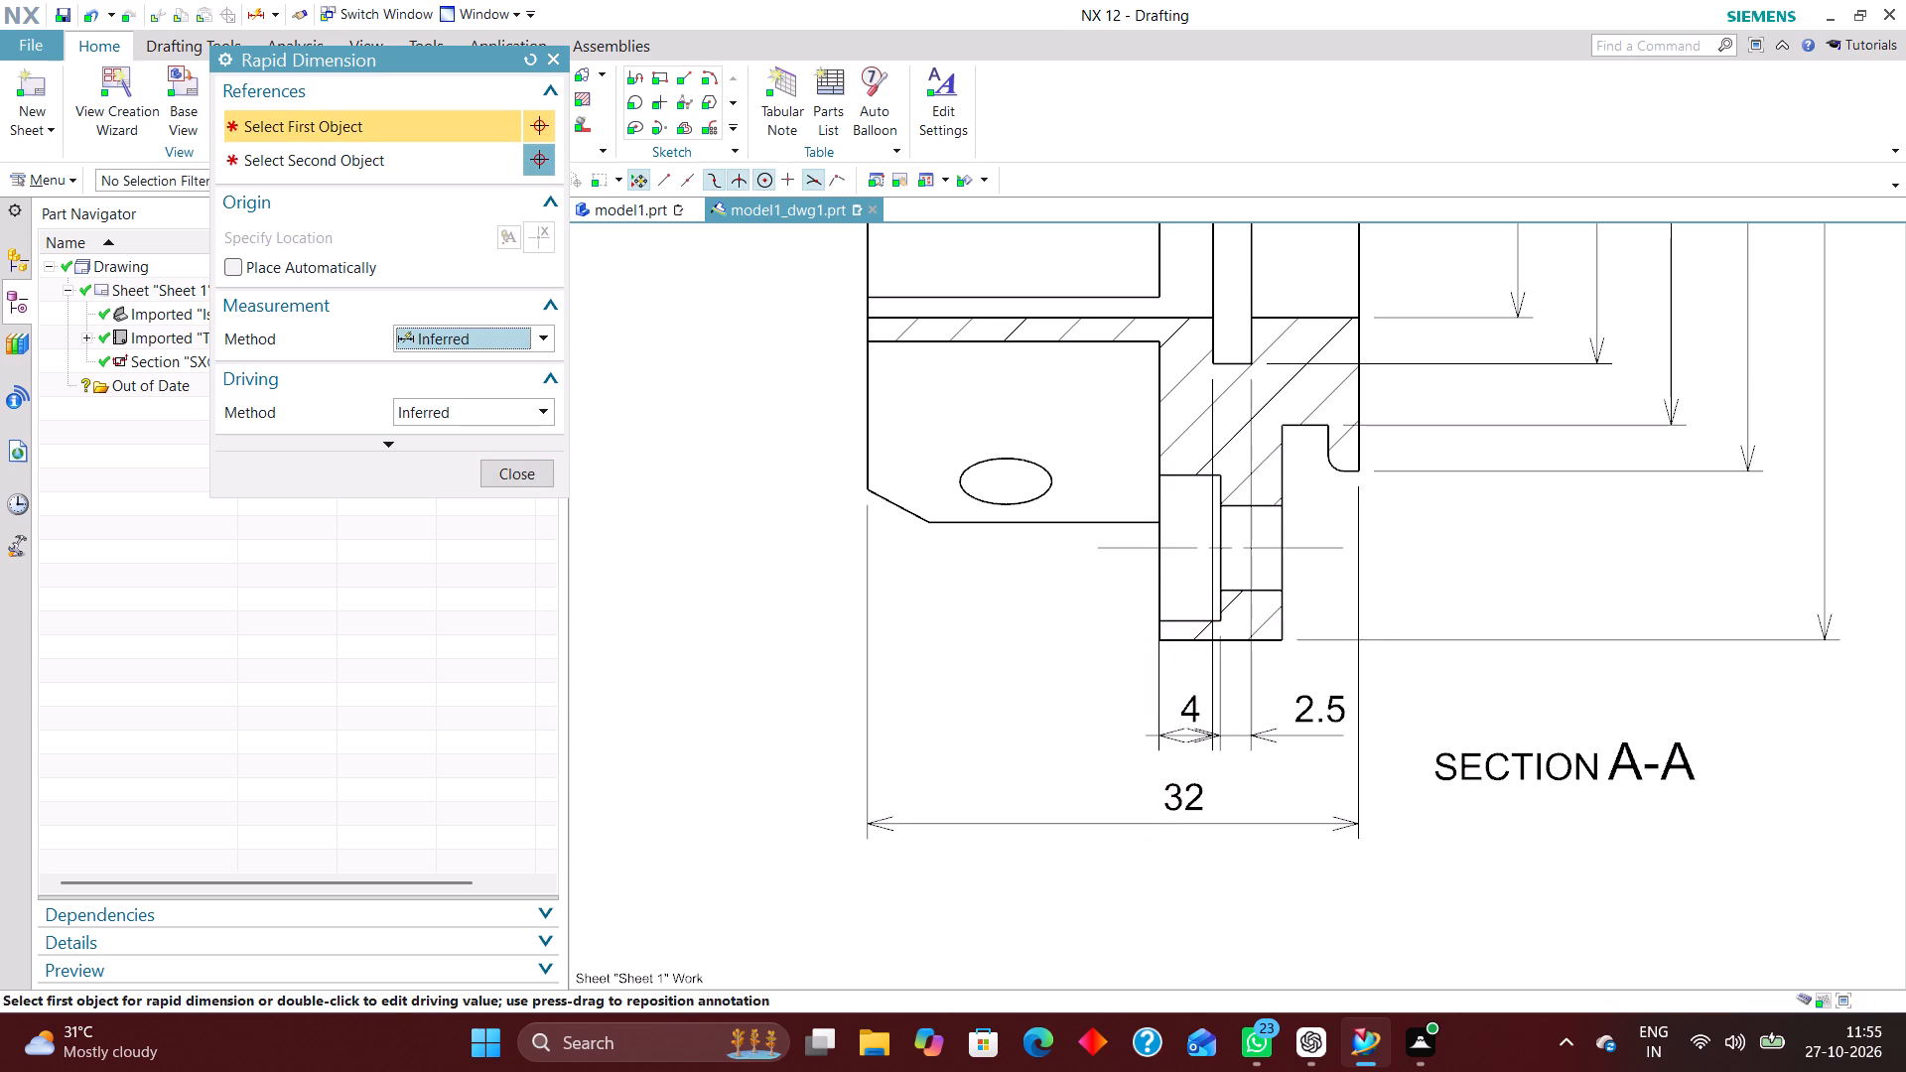
{"action": "left_click", "coordinate": [518, 469]}
Set the arrowheads of the counterbore depth dimension to display outside its extension lines.
{"action": "double_click", "coordinate": [1193, 718]}
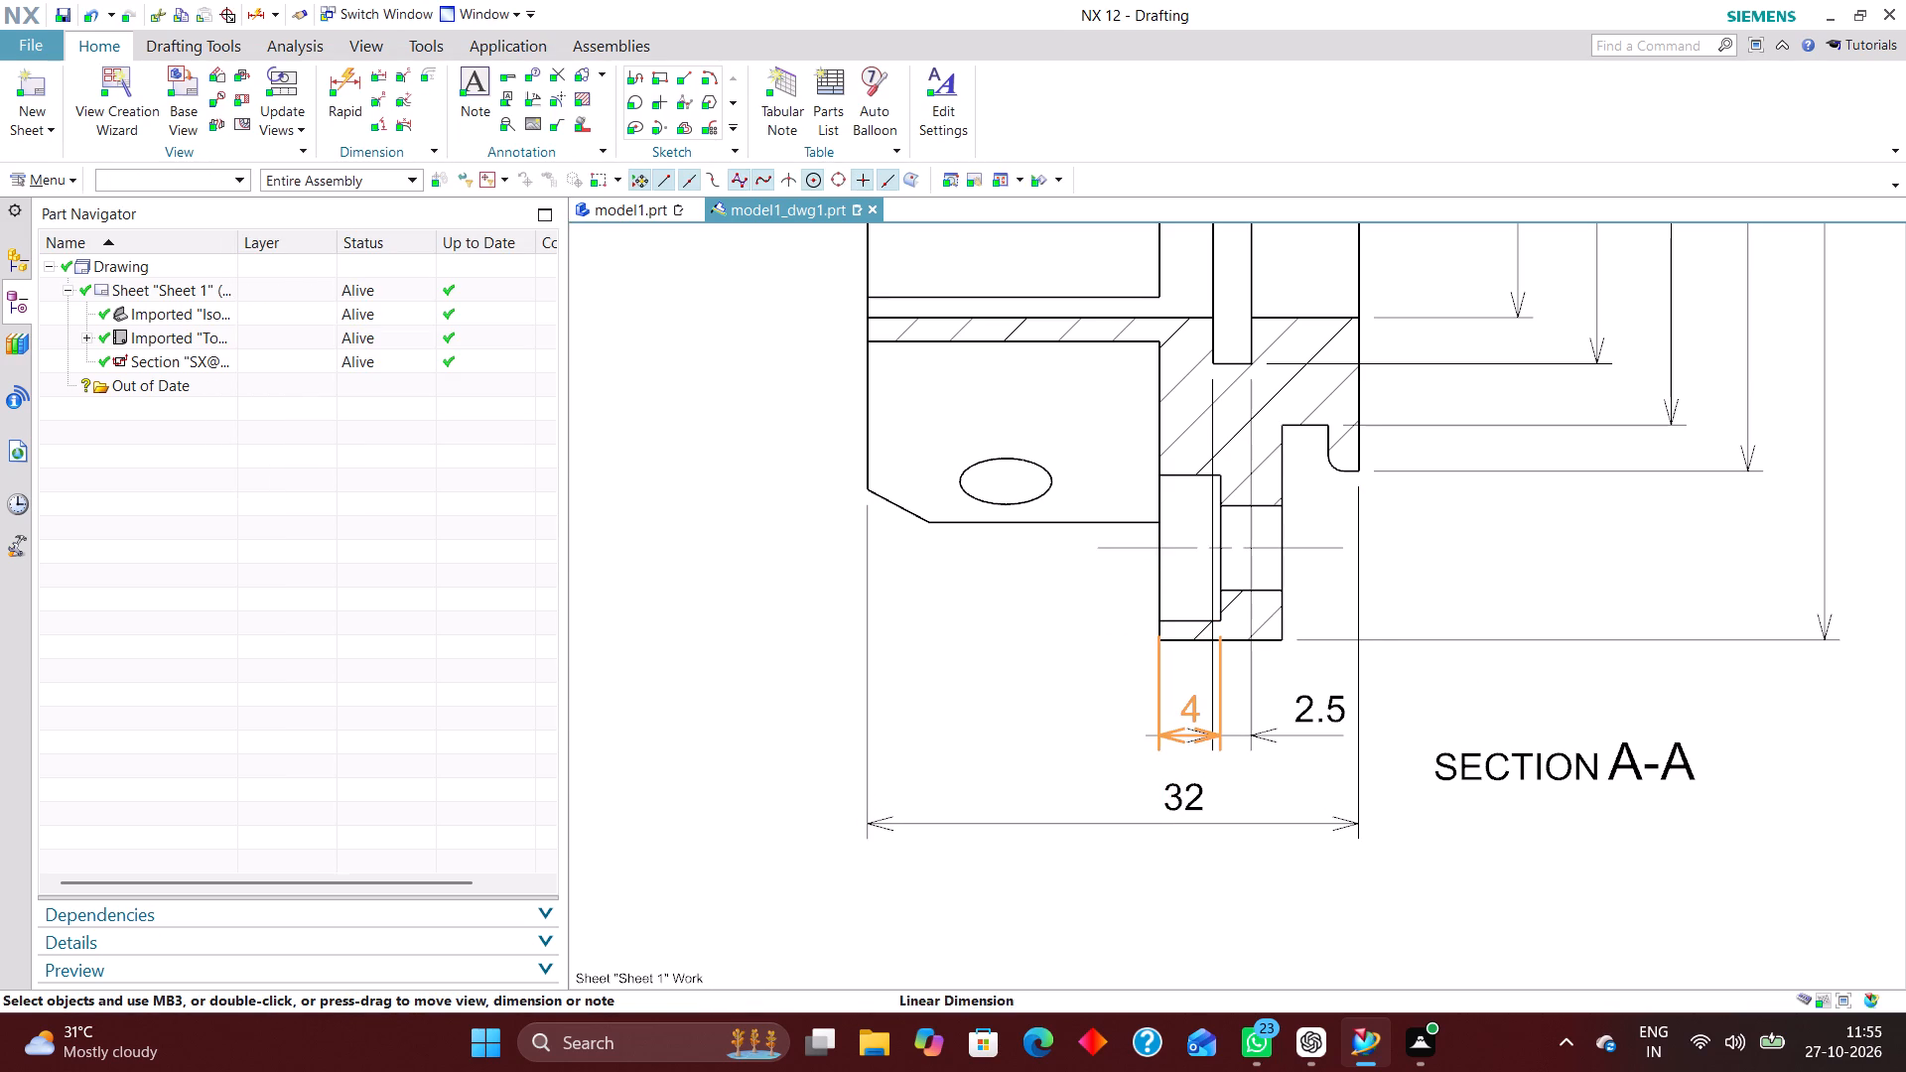
{"action": "left_click", "coordinate": [1157, 736]}
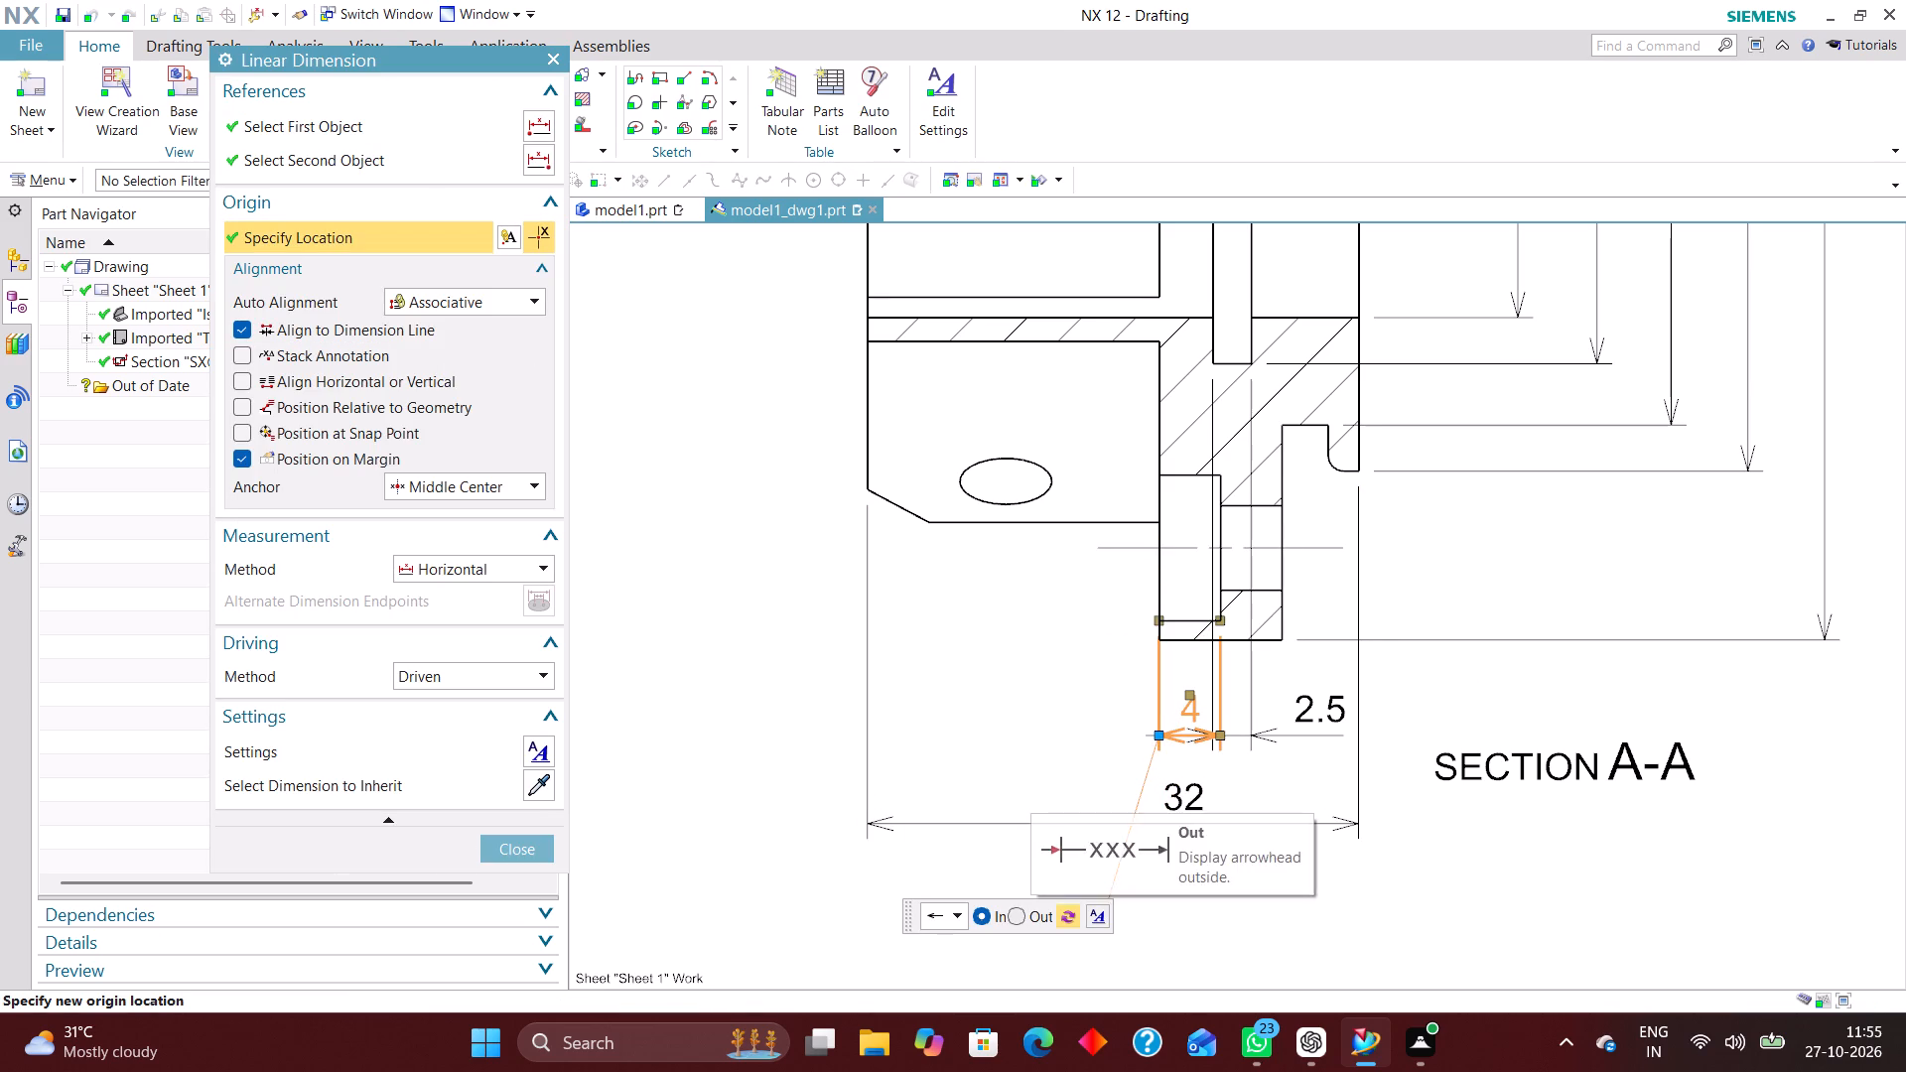
{"action": "left_click", "coordinate": [1026, 909]}
{"action": "left_click", "coordinate": [527, 848]}
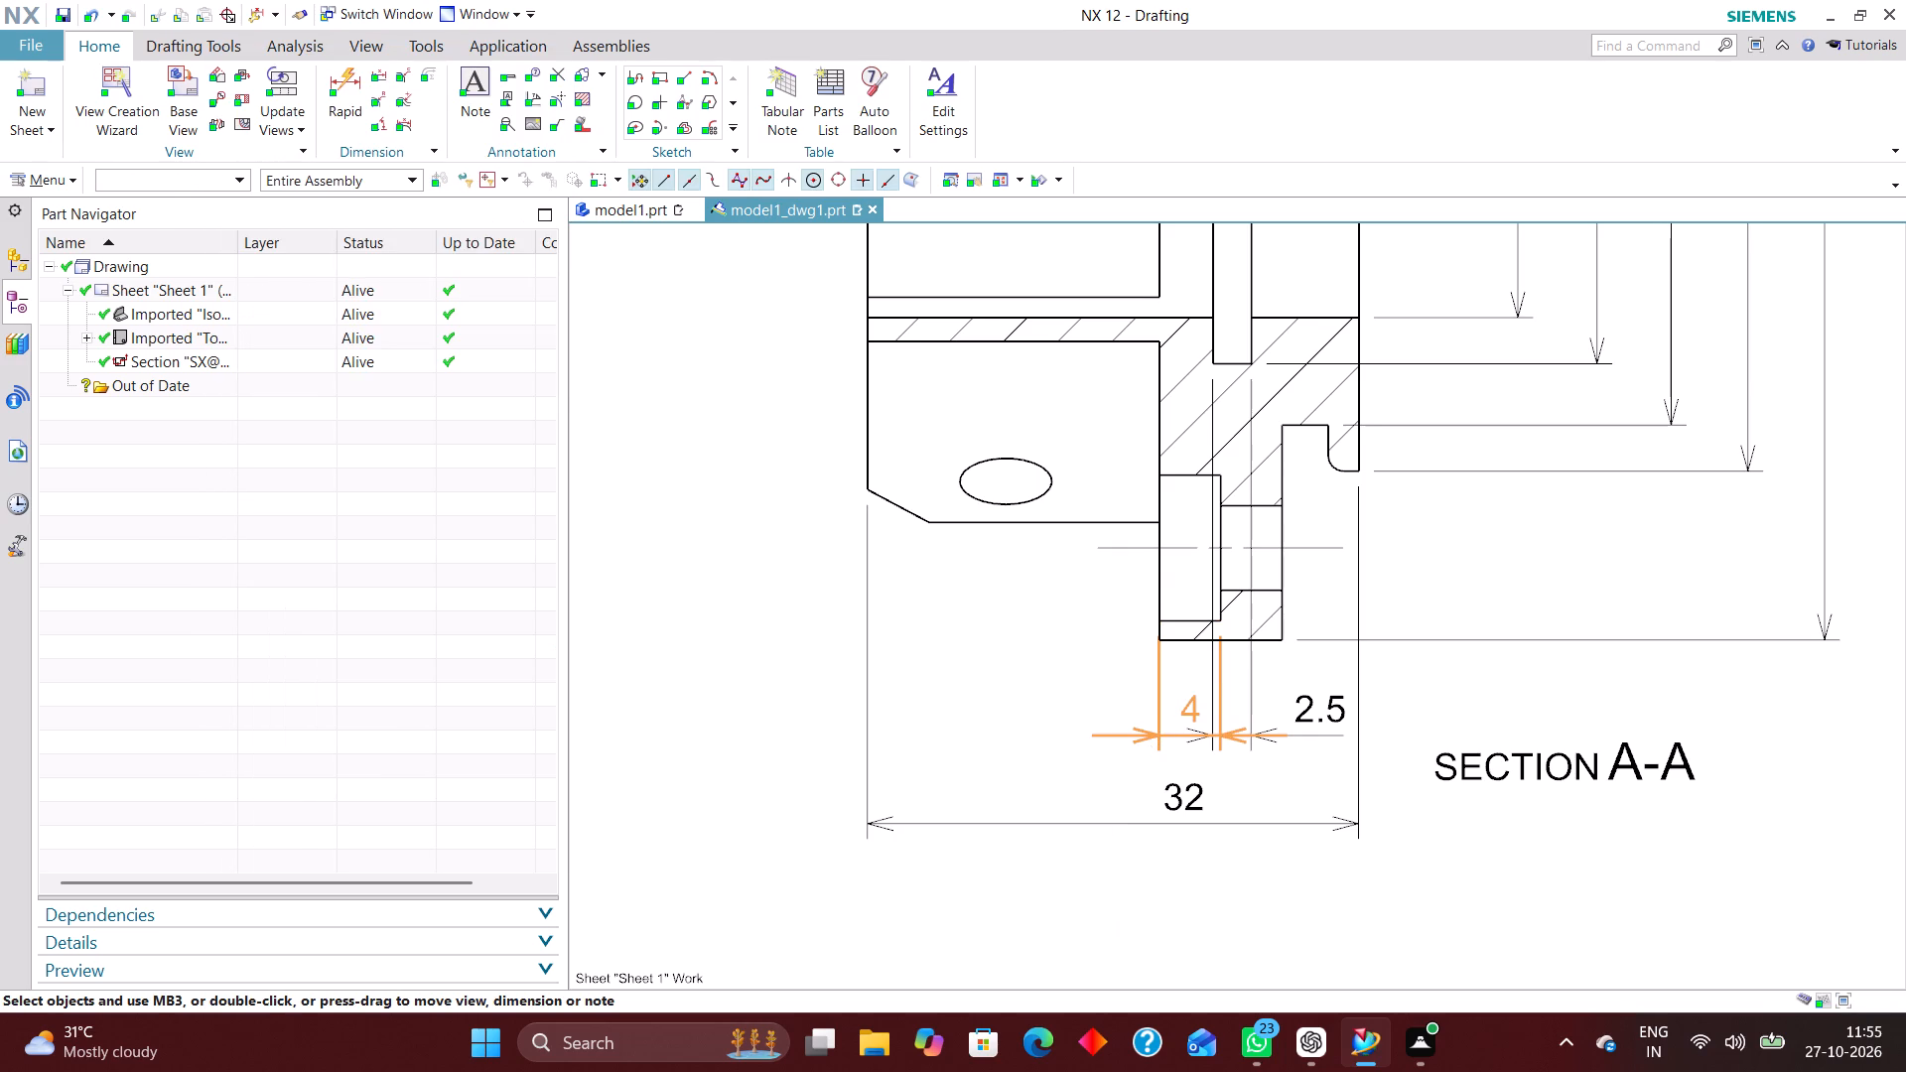
Rearrange the dimensions beneath Section A-A, with the counterbore depth nearest the part, the 2.5 groove width below it and the 32 length lowest.
{"action": "scroll", "coordinate": [1237, 737], "scroll_direction": "up", "scroll_amount": 4}
{"action": "left_click_drag", "start_coordinate": [1224, 731], "coordinate": [1242, 777]}
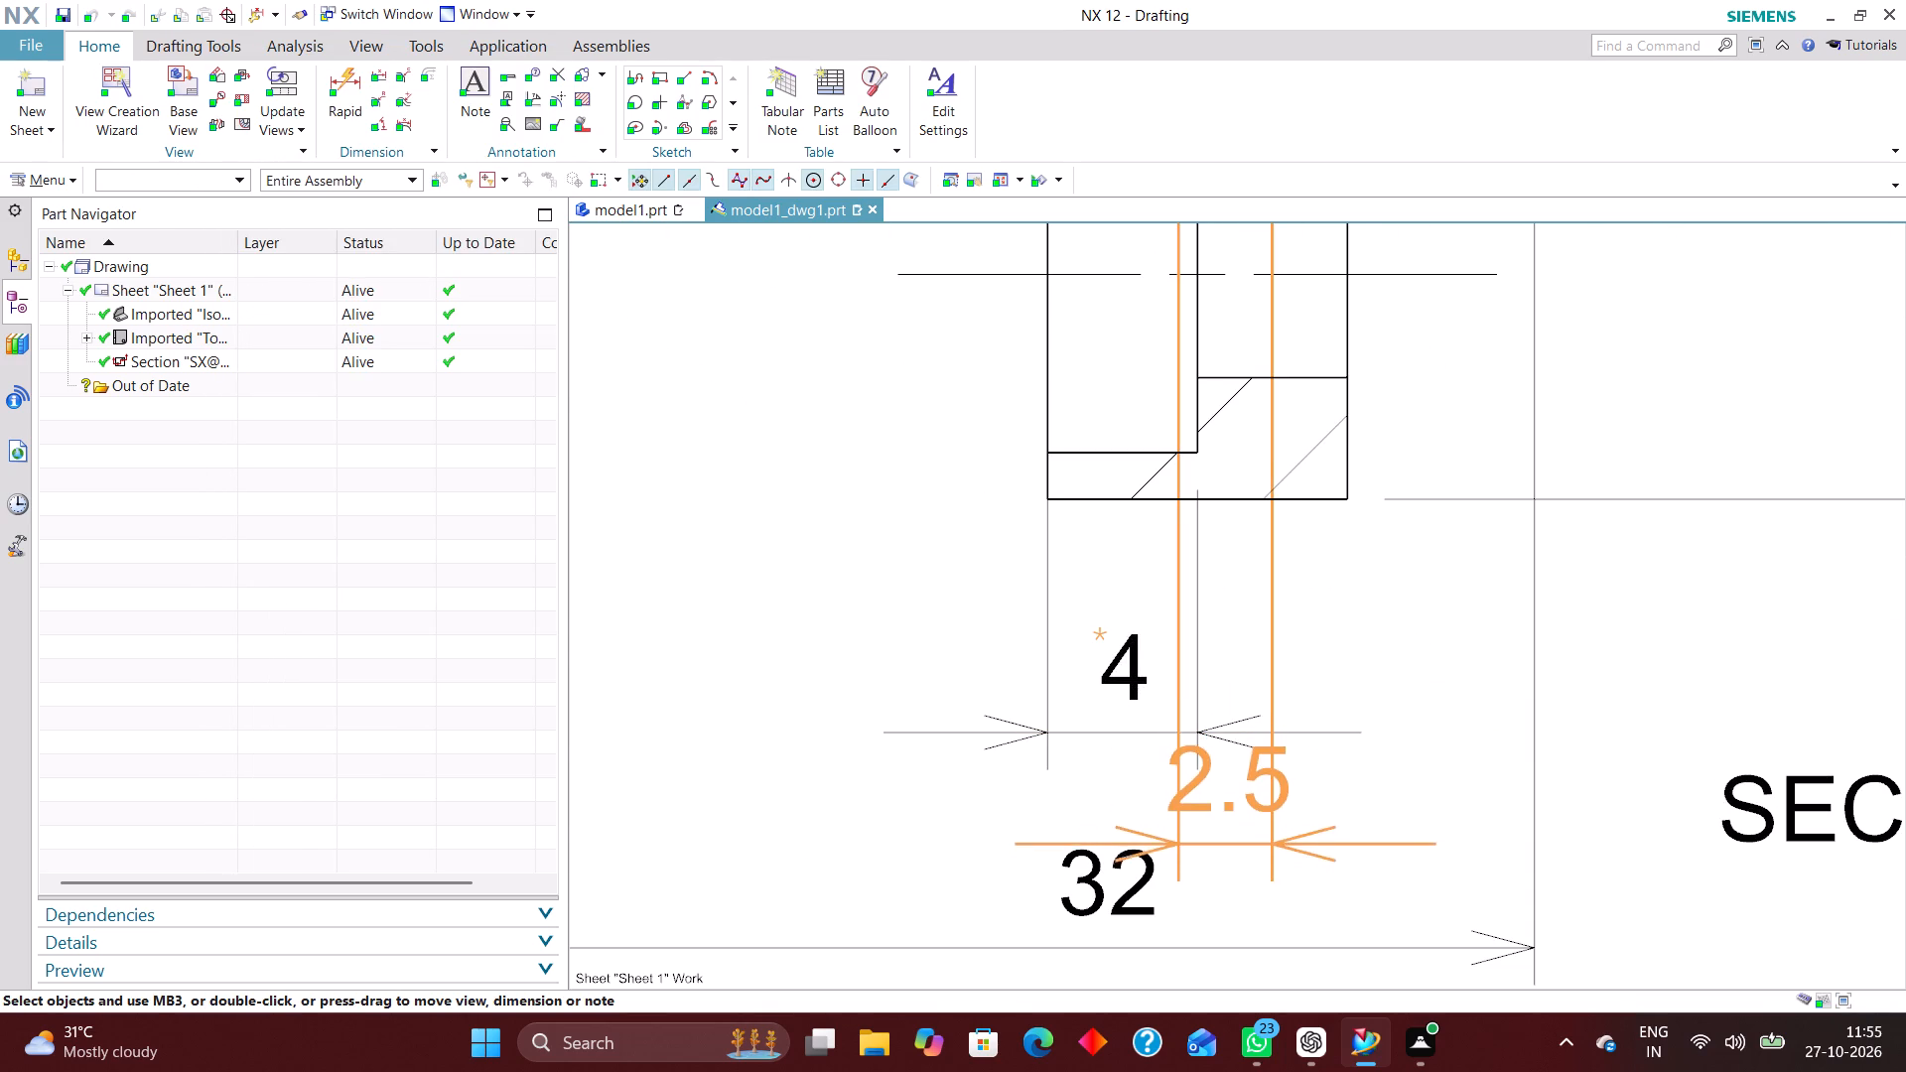
{"action": "left_click_drag", "start_coordinate": [1242, 777], "coordinate": [1295, 720]}
{"action": "left_click", "coordinate": [1369, 620]}
{"action": "left_click_drag", "start_coordinate": [1317, 726], "coordinate": [1395, 691]}
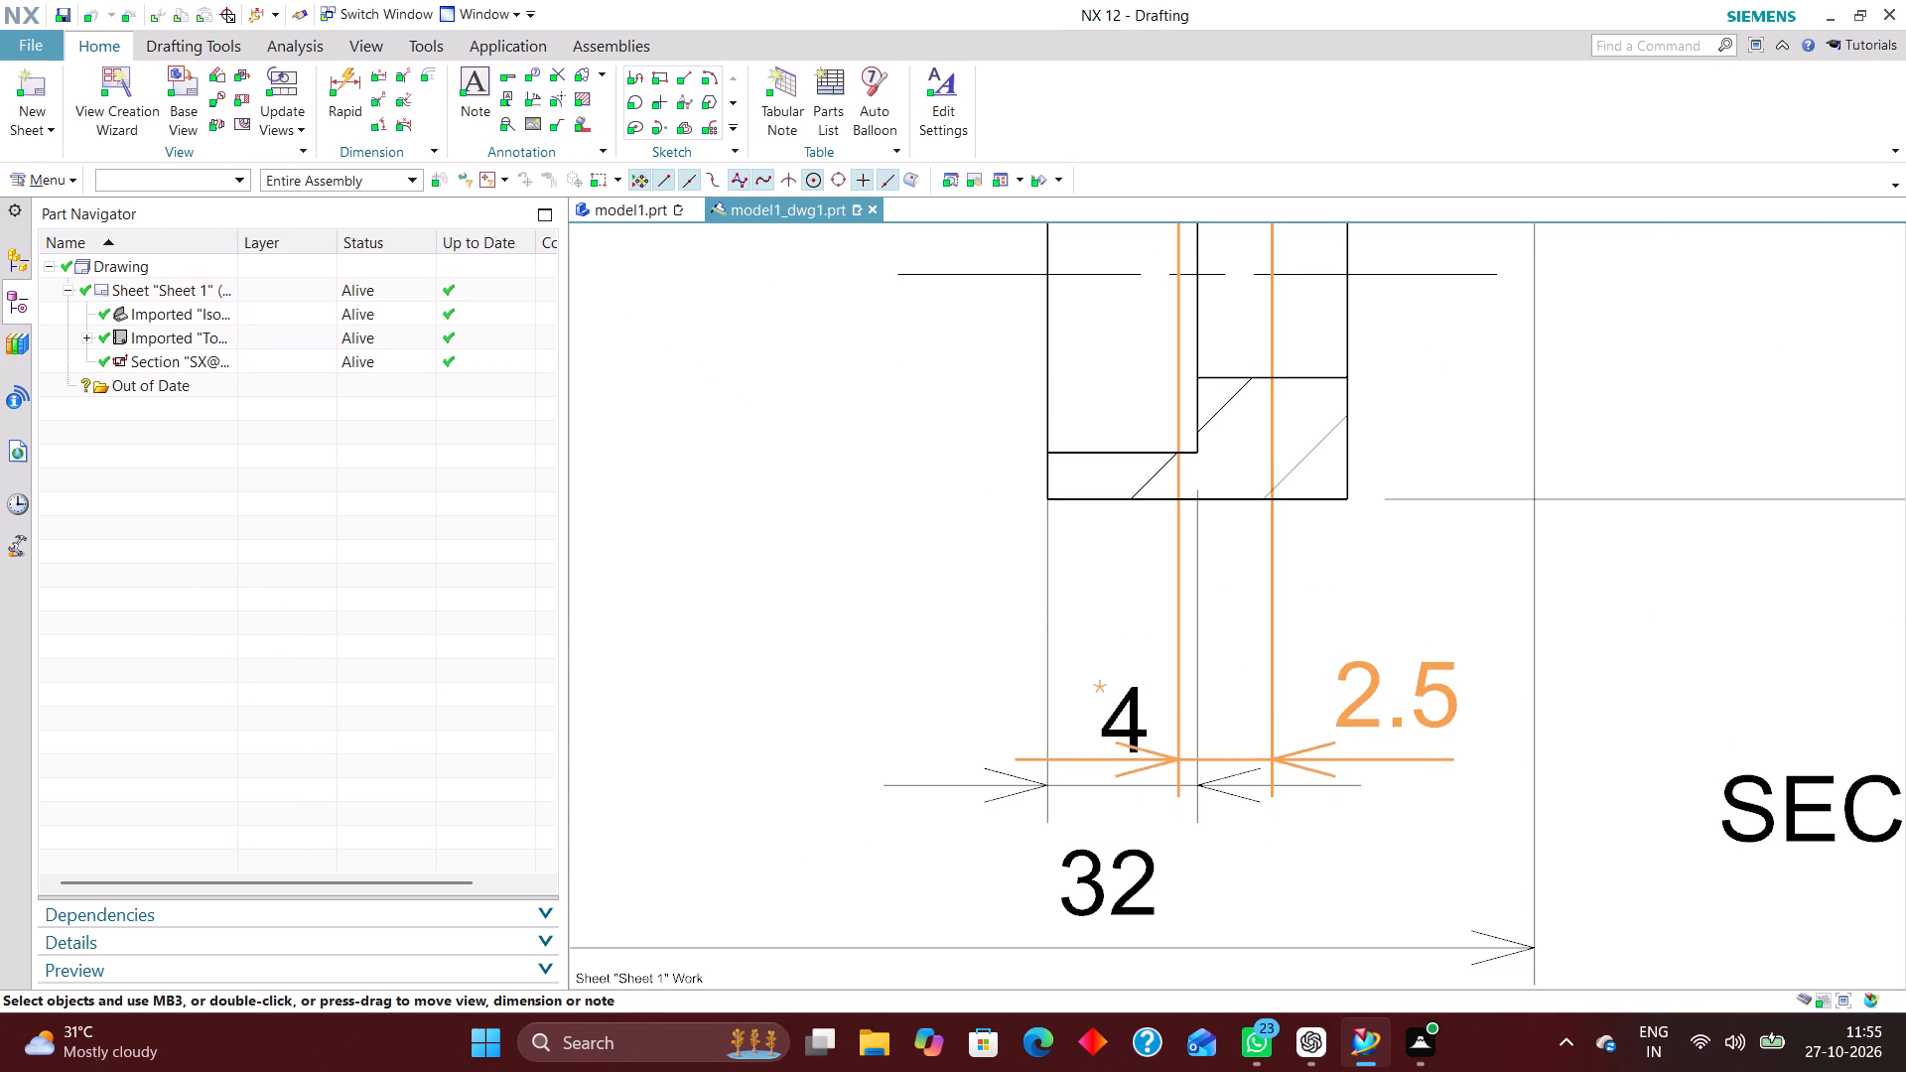
{"action": "left_click_drag", "start_coordinate": [1395, 691], "coordinate": [1437, 624]}
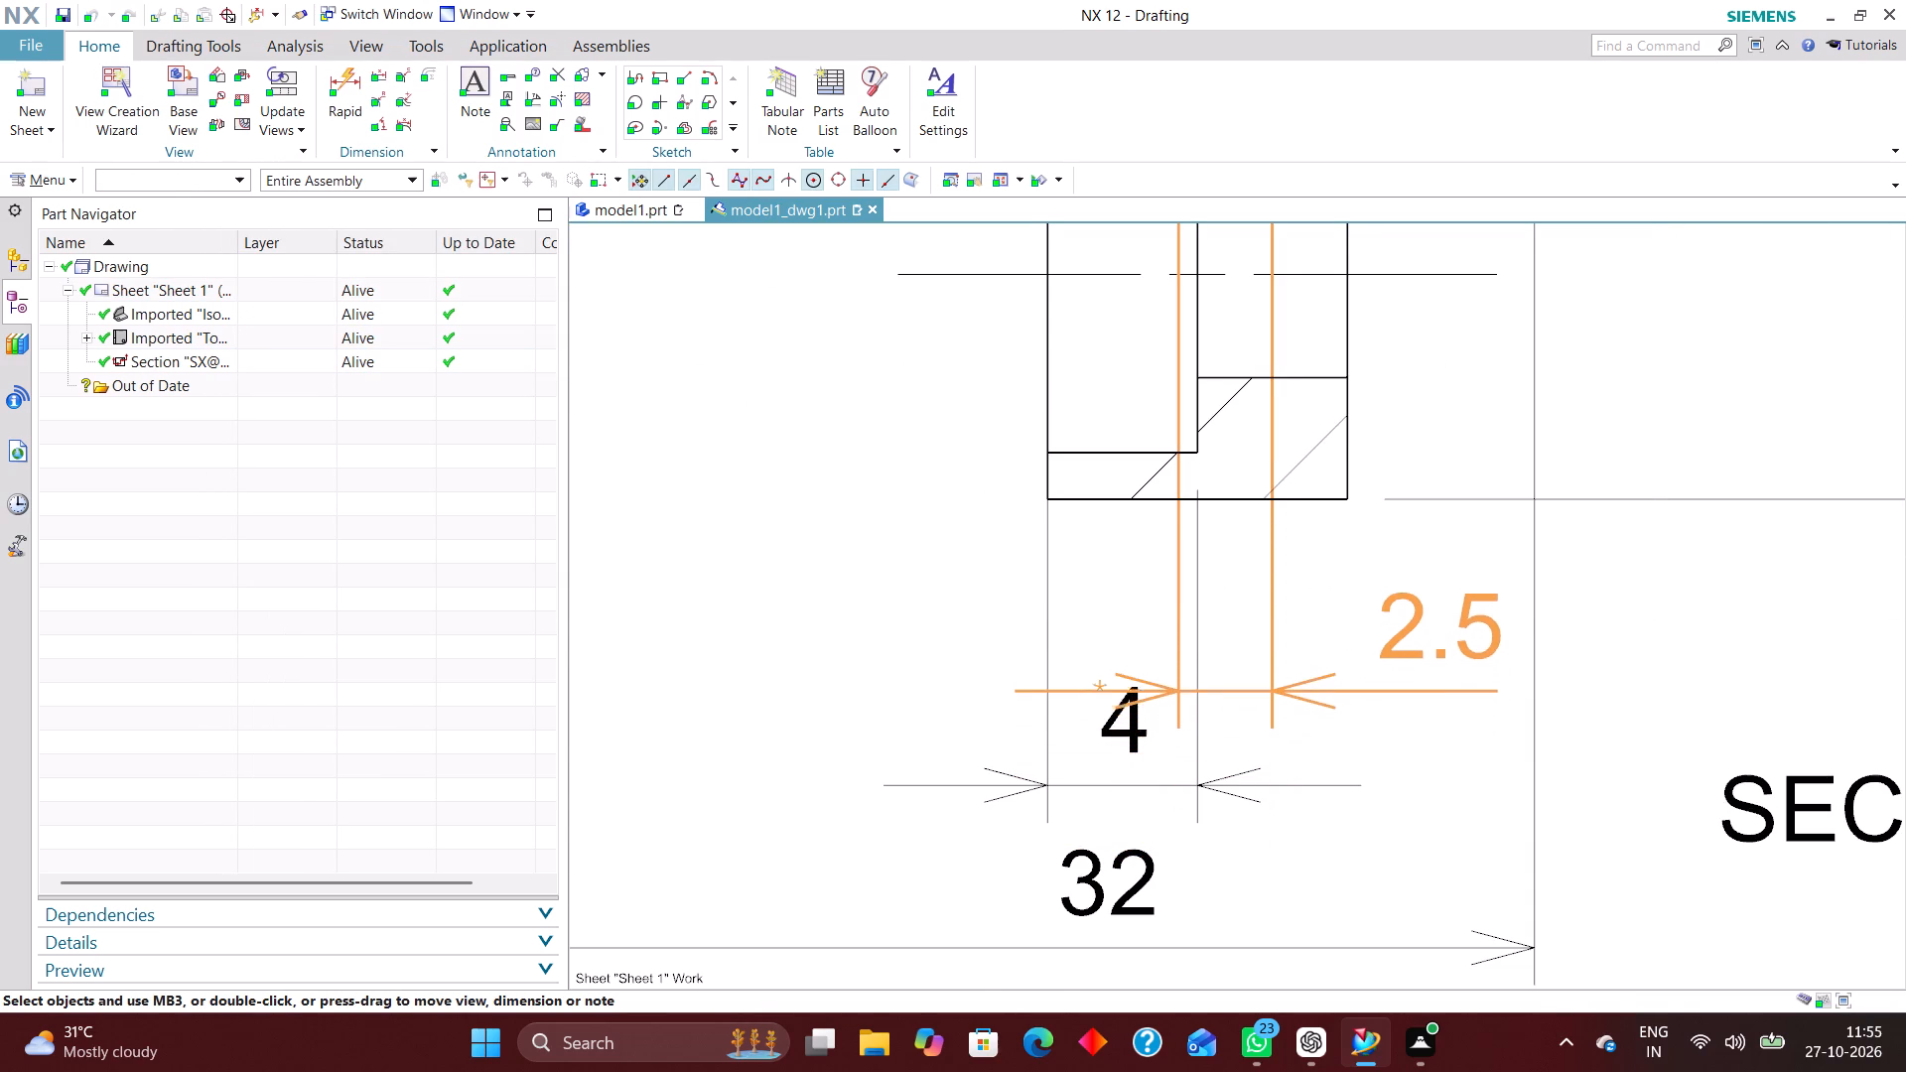
{"action": "left_click_drag", "start_coordinate": [1437, 624], "coordinate": [1425, 765]}
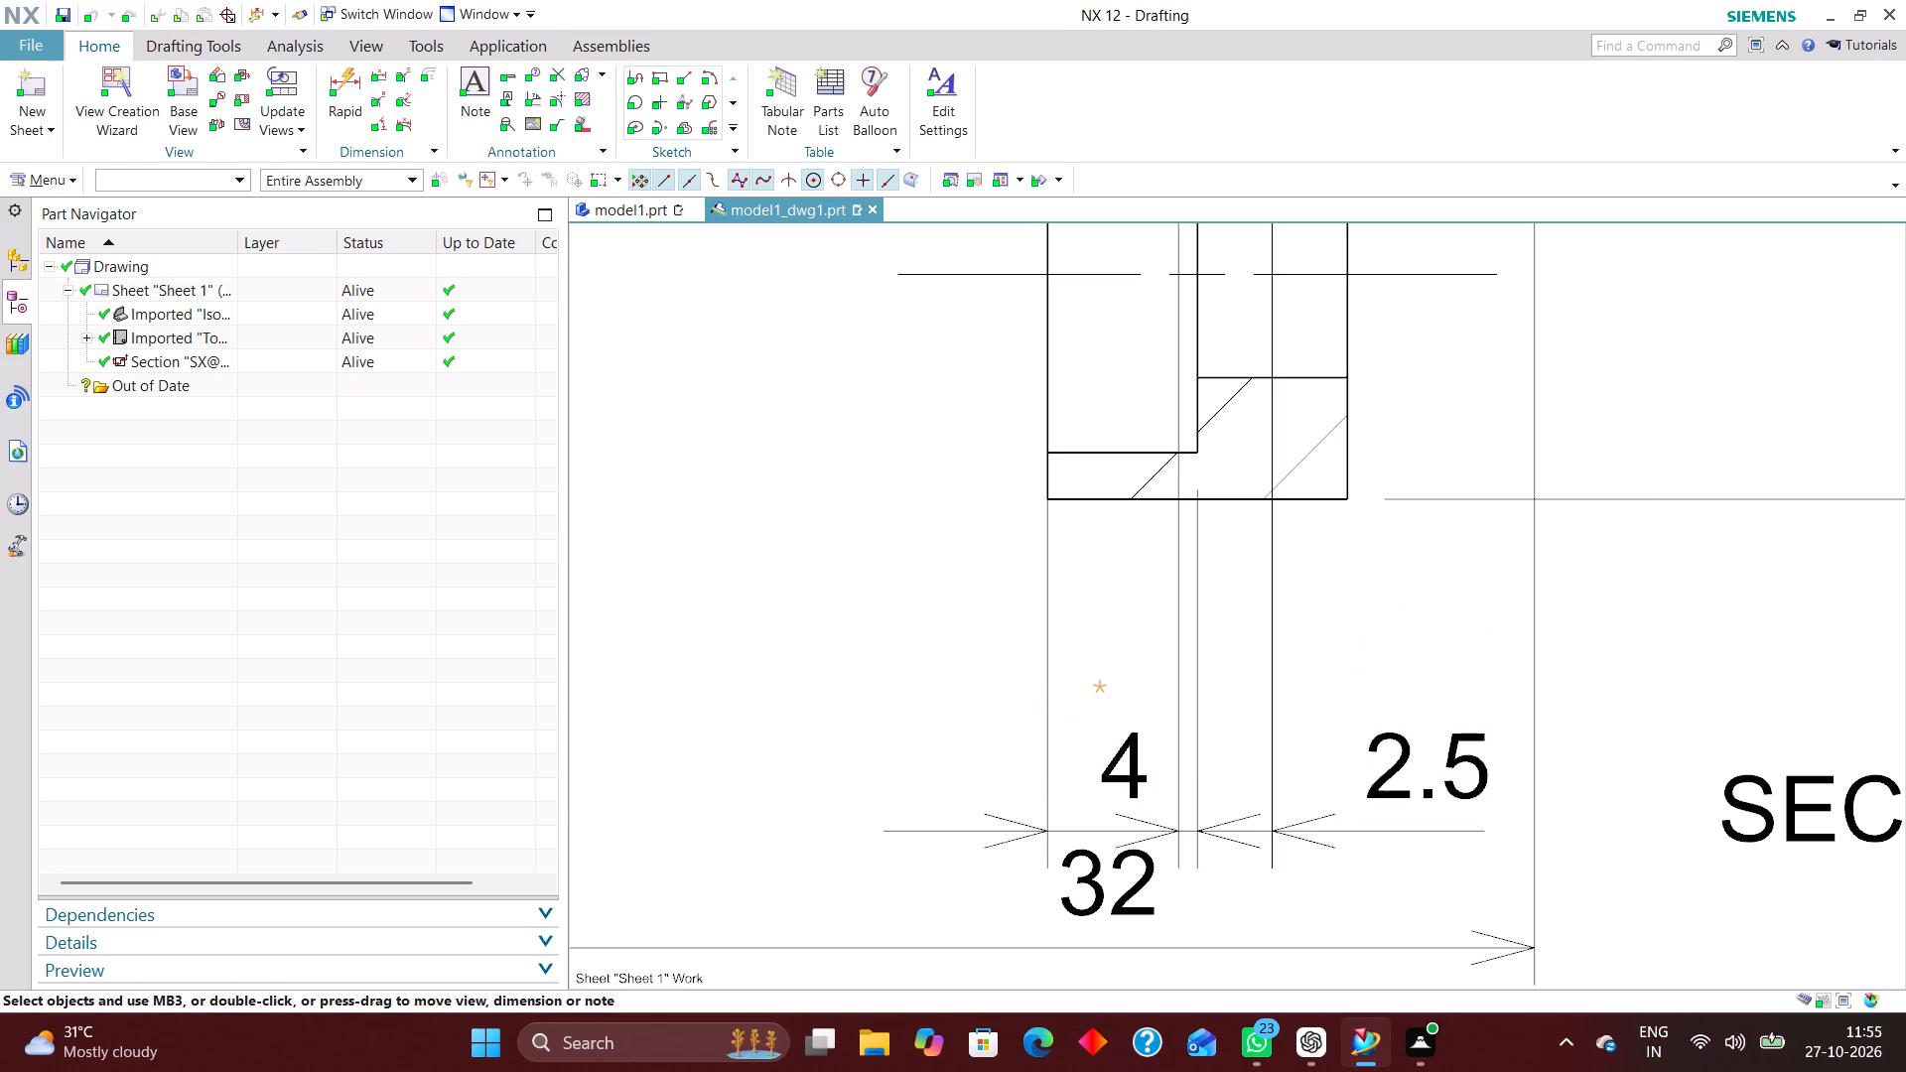
{"action": "left_click_drag", "start_coordinate": [989, 828], "coordinate": [1126, 562]}
{"action": "left_click_drag", "start_coordinate": [1357, 819], "coordinate": [1365, 687]}
{"action": "left_click", "coordinate": [1280, 674]}
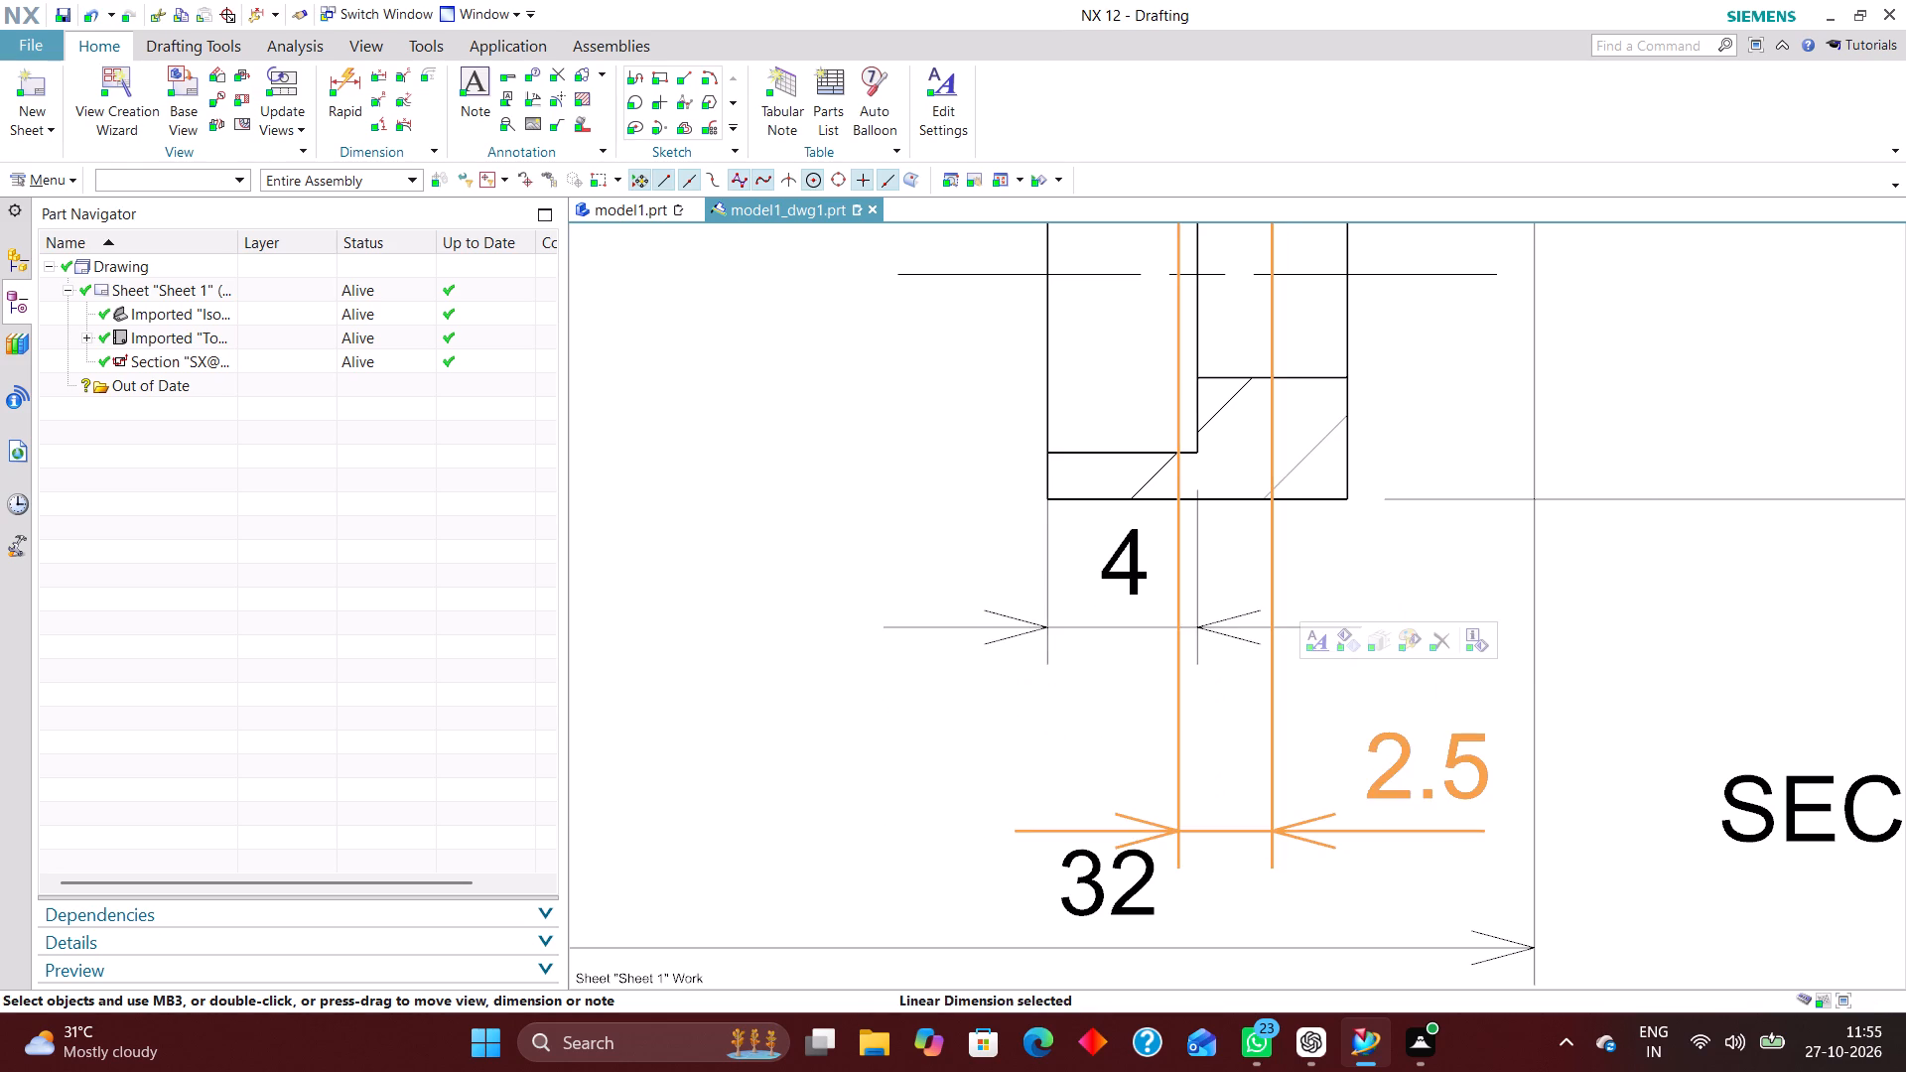
{"action": "left_click", "coordinate": [1254, 883]}
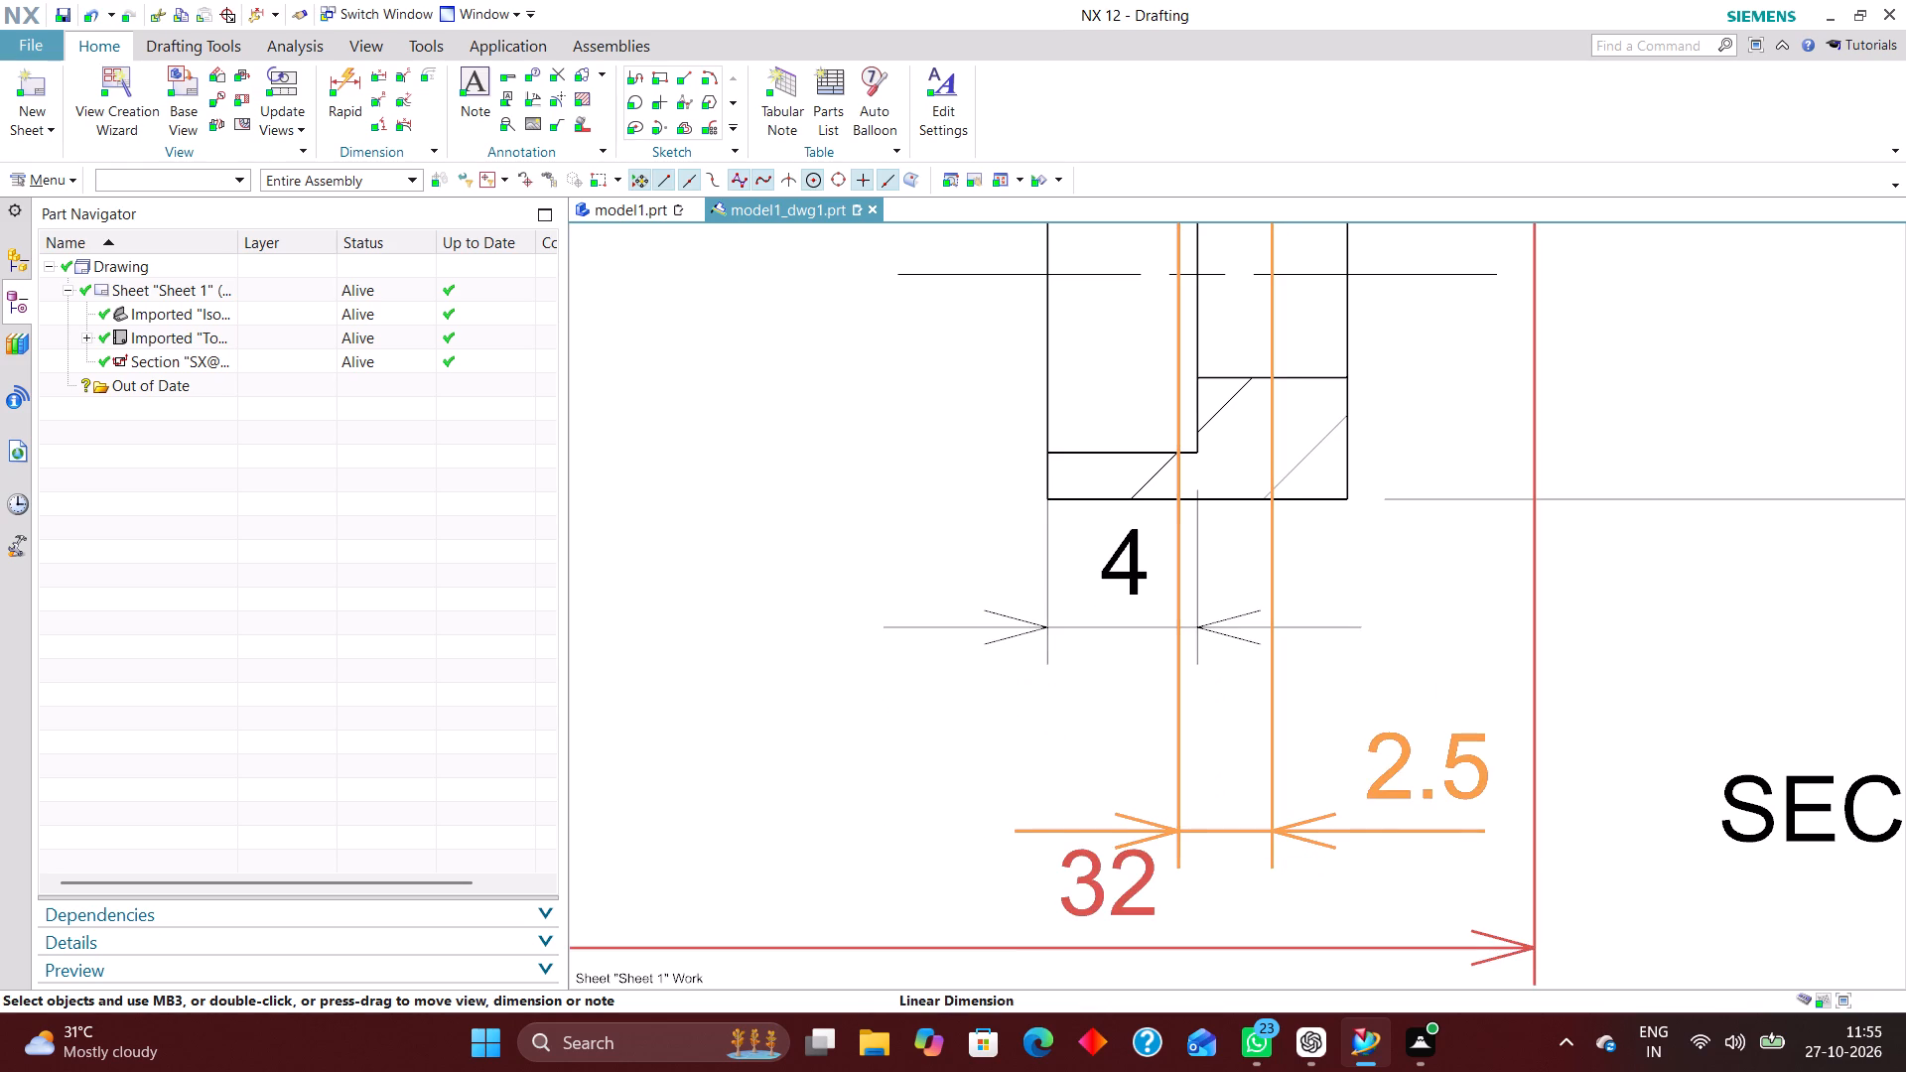
{"action": "left_click", "coordinate": [1645, 725]}
{"action": "left_click_drag", "start_coordinate": [1267, 839], "coordinate": [1284, 793]}
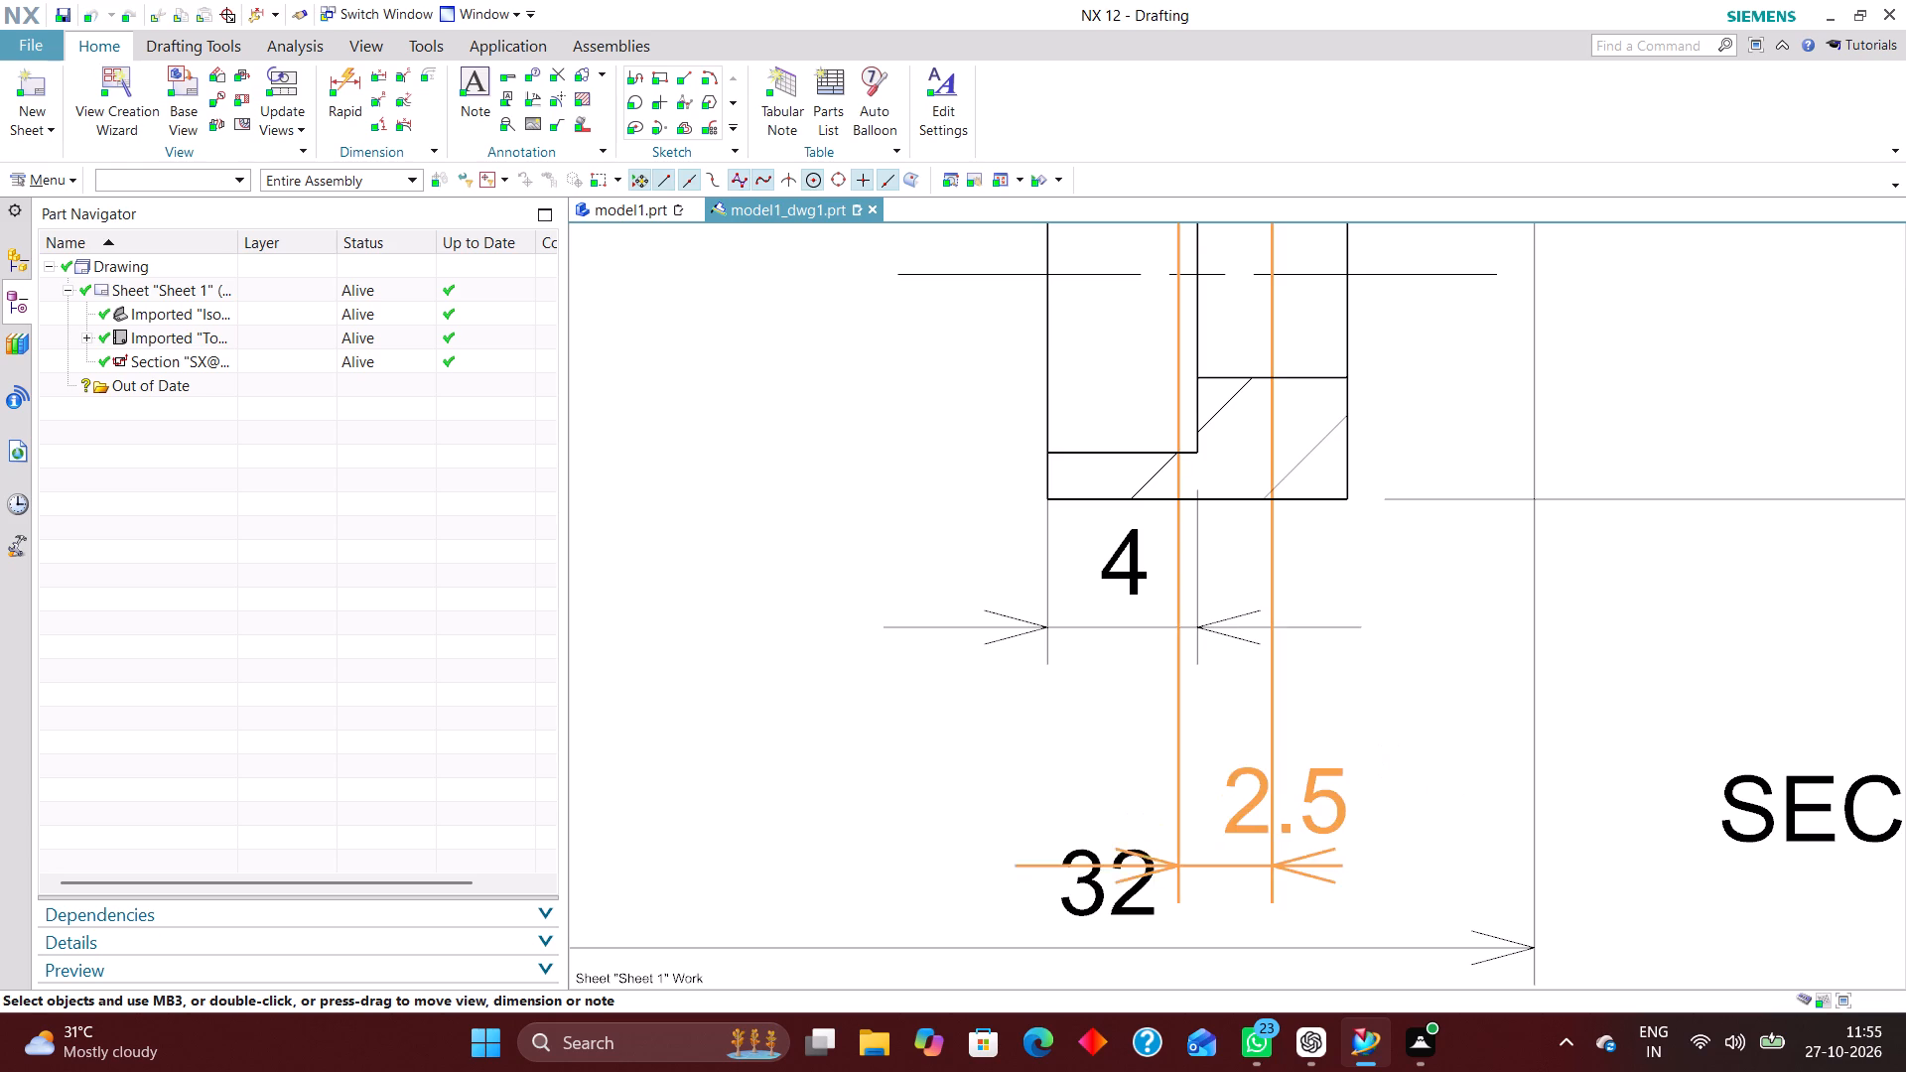
{"action": "left_click_drag", "start_coordinate": [1284, 793], "coordinate": [1457, 690]}
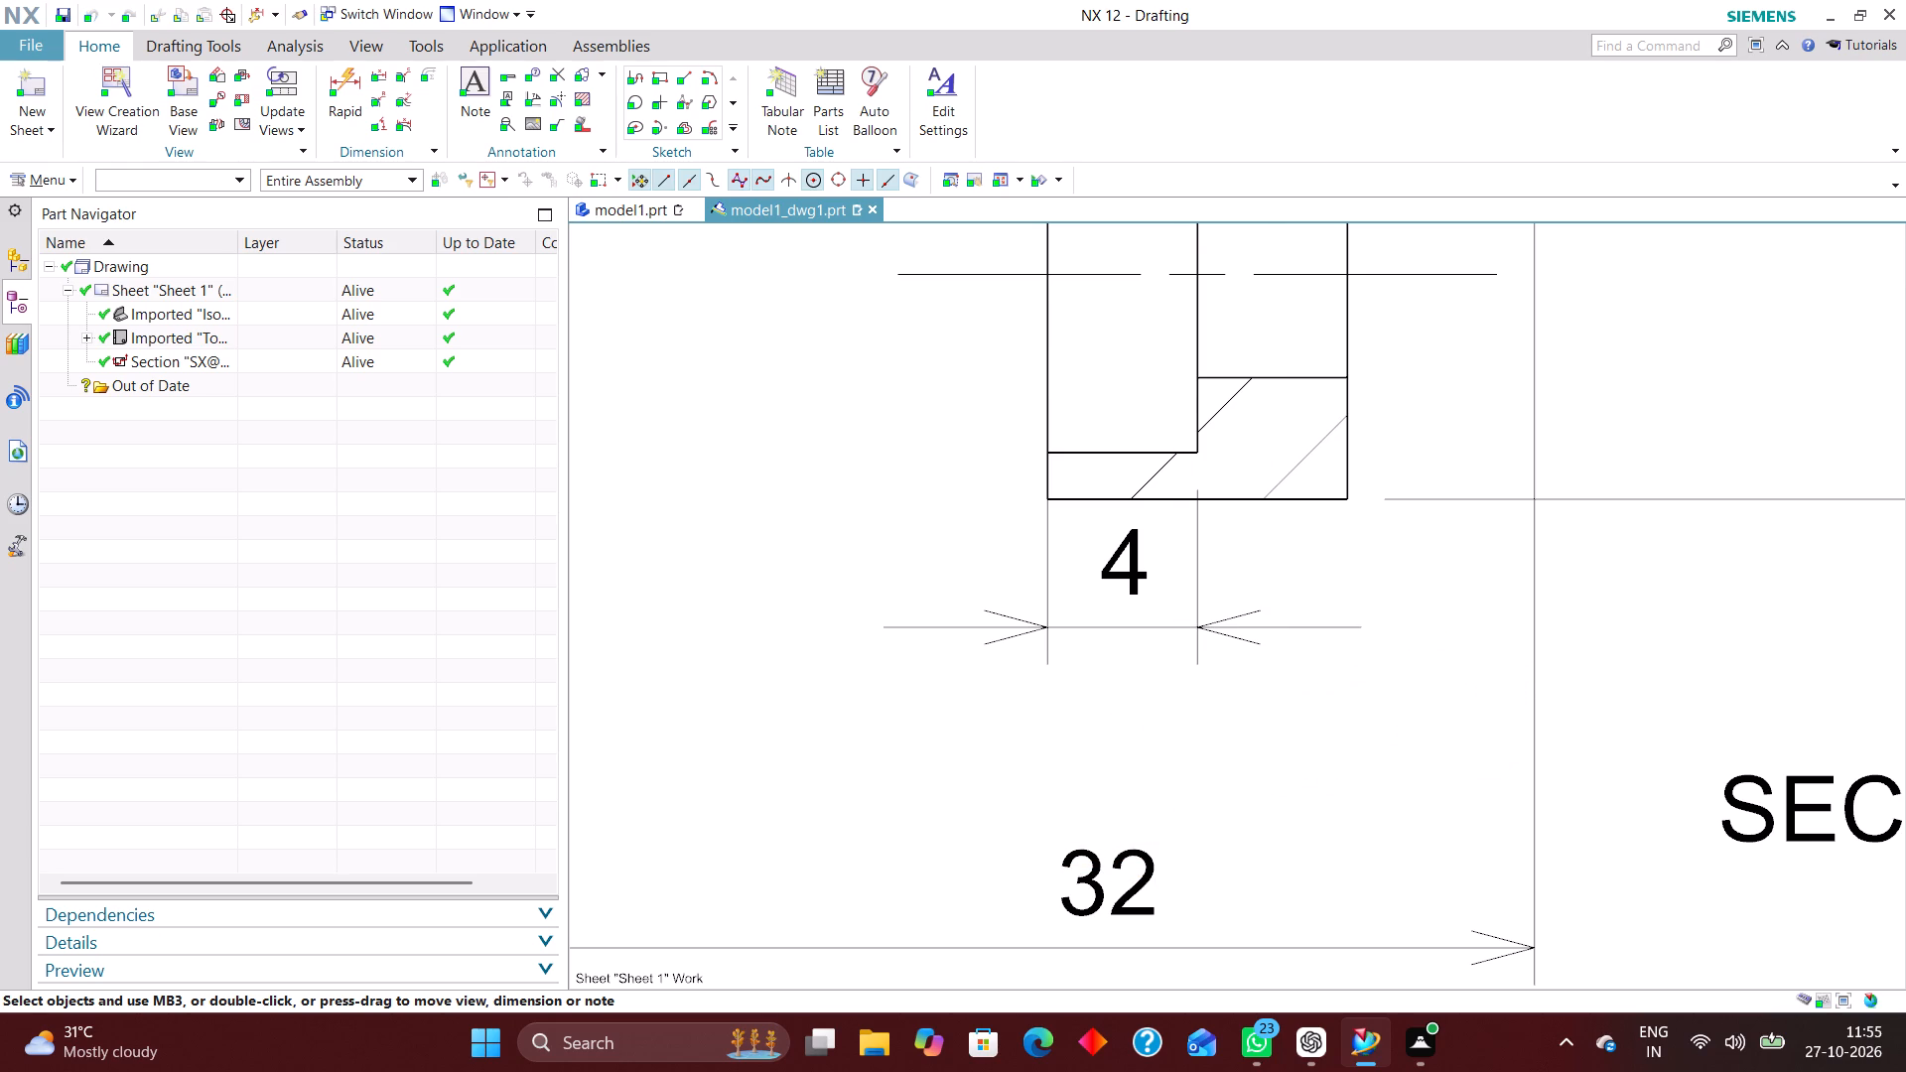
{"action": "scroll", "coordinate": [1290, 725], "scroll_direction": "down", "scroll_amount": 3}
{"action": "left_click_drag", "start_coordinate": [1205, 810], "coordinate": [1110, 803]}
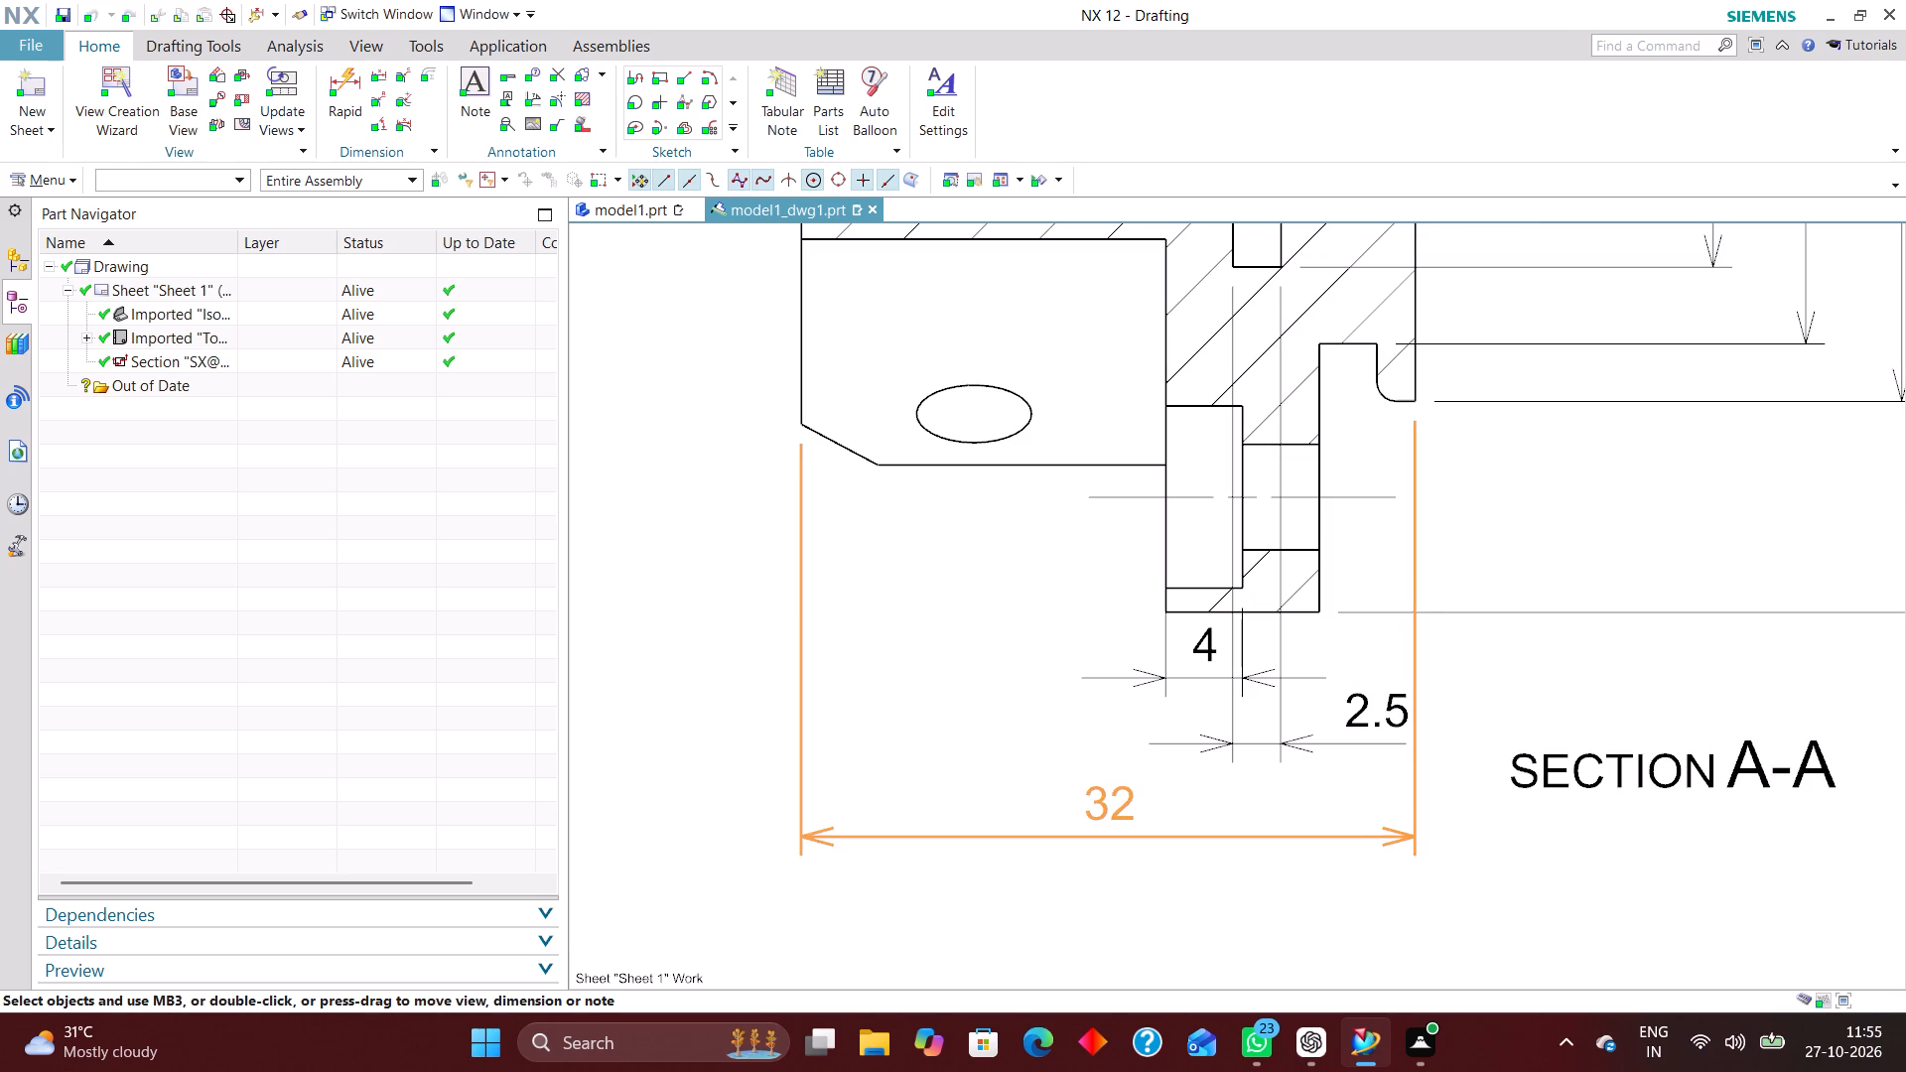
{"action": "left_click_drag", "start_coordinate": [1110, 803], "coordinate": [1108, 805]}
Examine the whole sheet, checking Section A-A and the circular view for missing or crowded dimensions.
{"action": "scroll", "coordinate": [1212, 887], "scroll_direction": "down", "scroll_amount": 3}
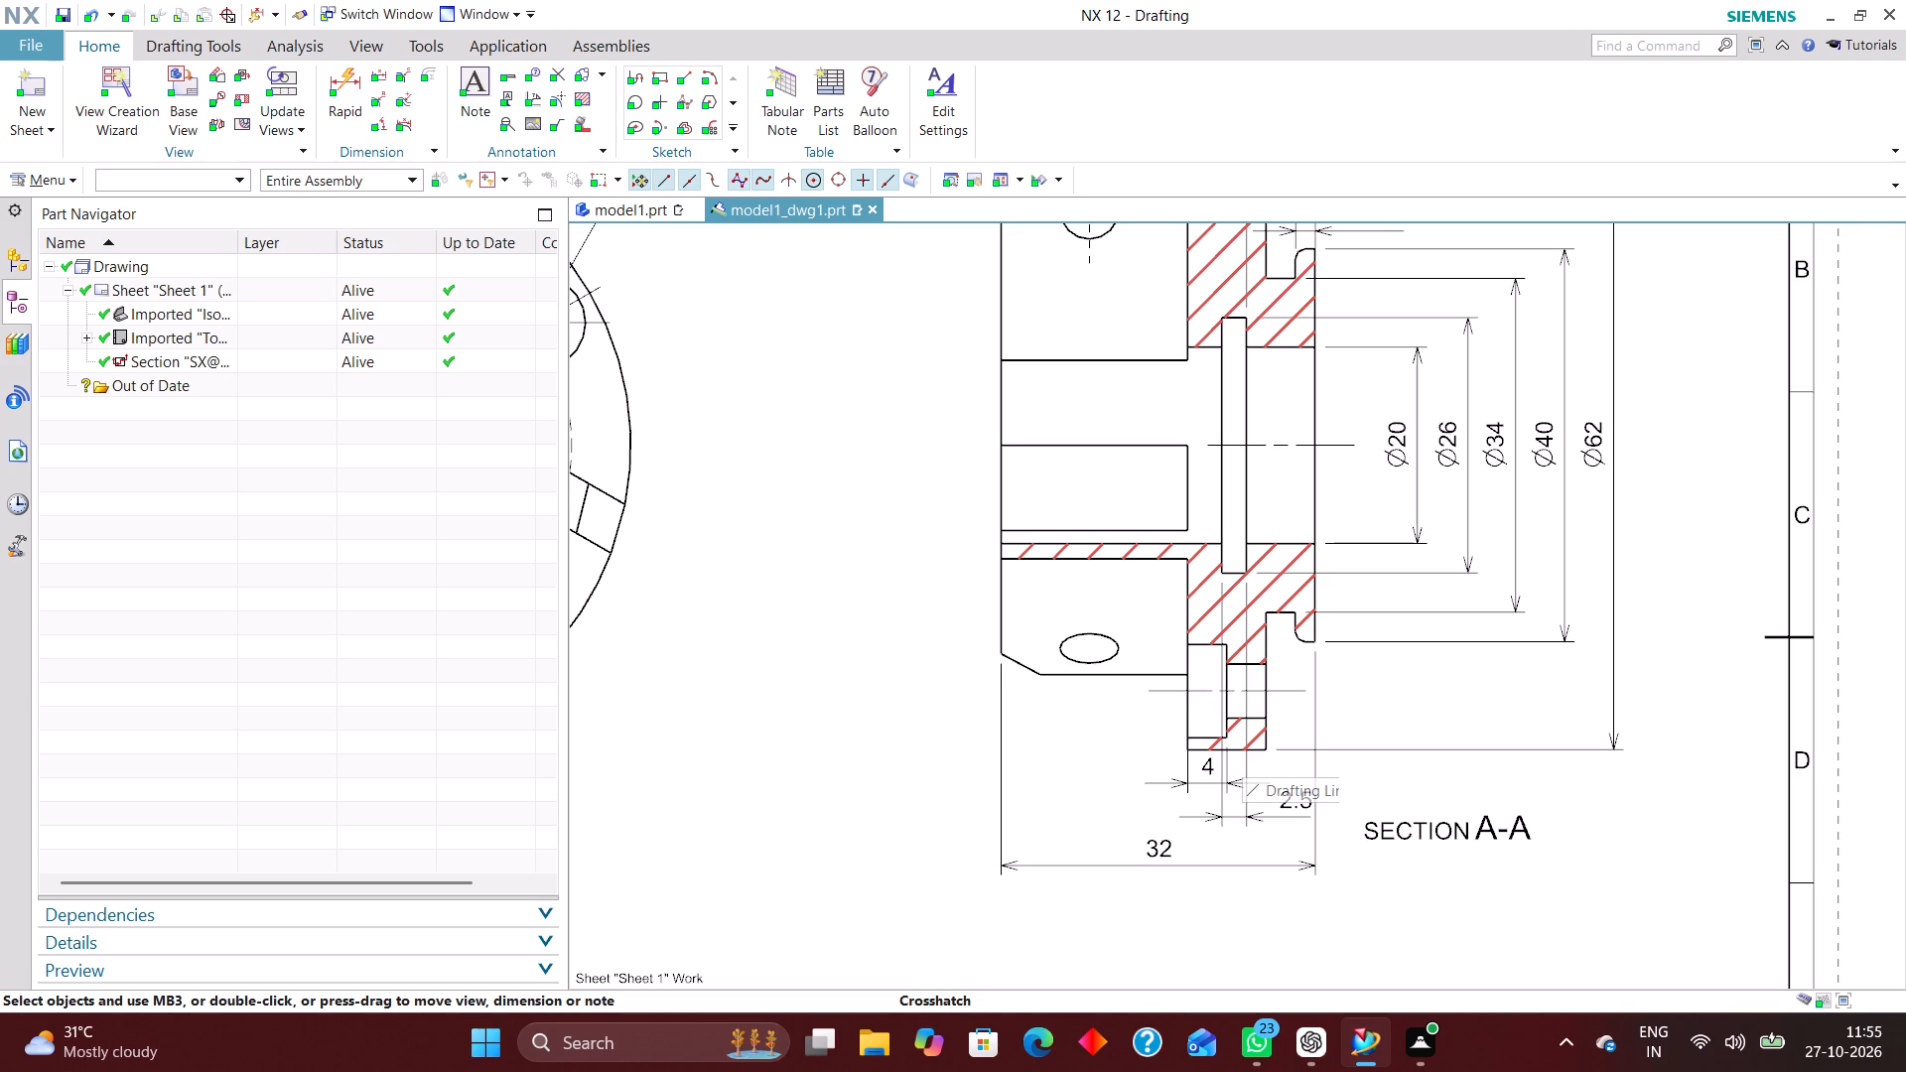
{"action": "scroll", "coordinate": [1039, 722], "scroll_direction": "down", "scroll_amount": 1}
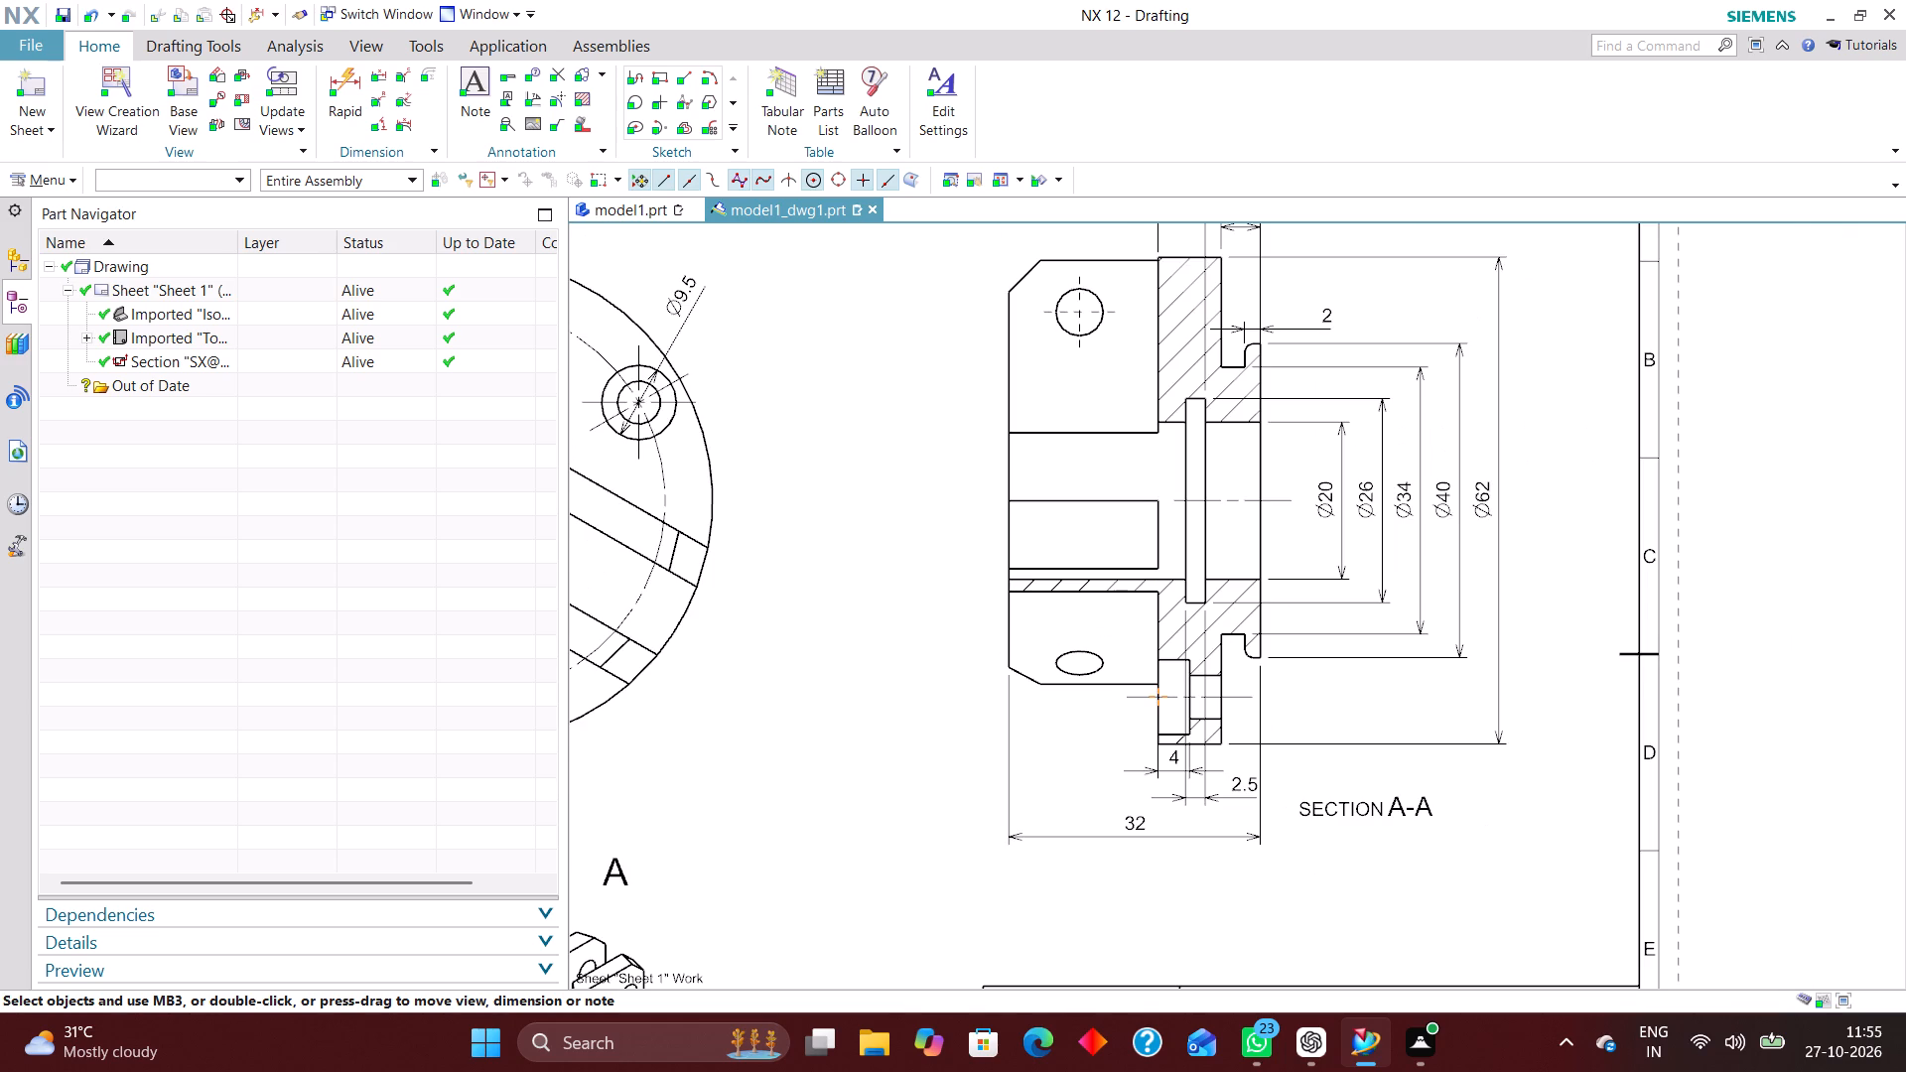
{"action": "scroll", "coordinate": [1172, 739], "scroll_direction": "down", "scroll_amount": 3}
{"action": "scroll", "coordinate": [964, 661], "scroll_direction": "up", "scroll_amount": 2}
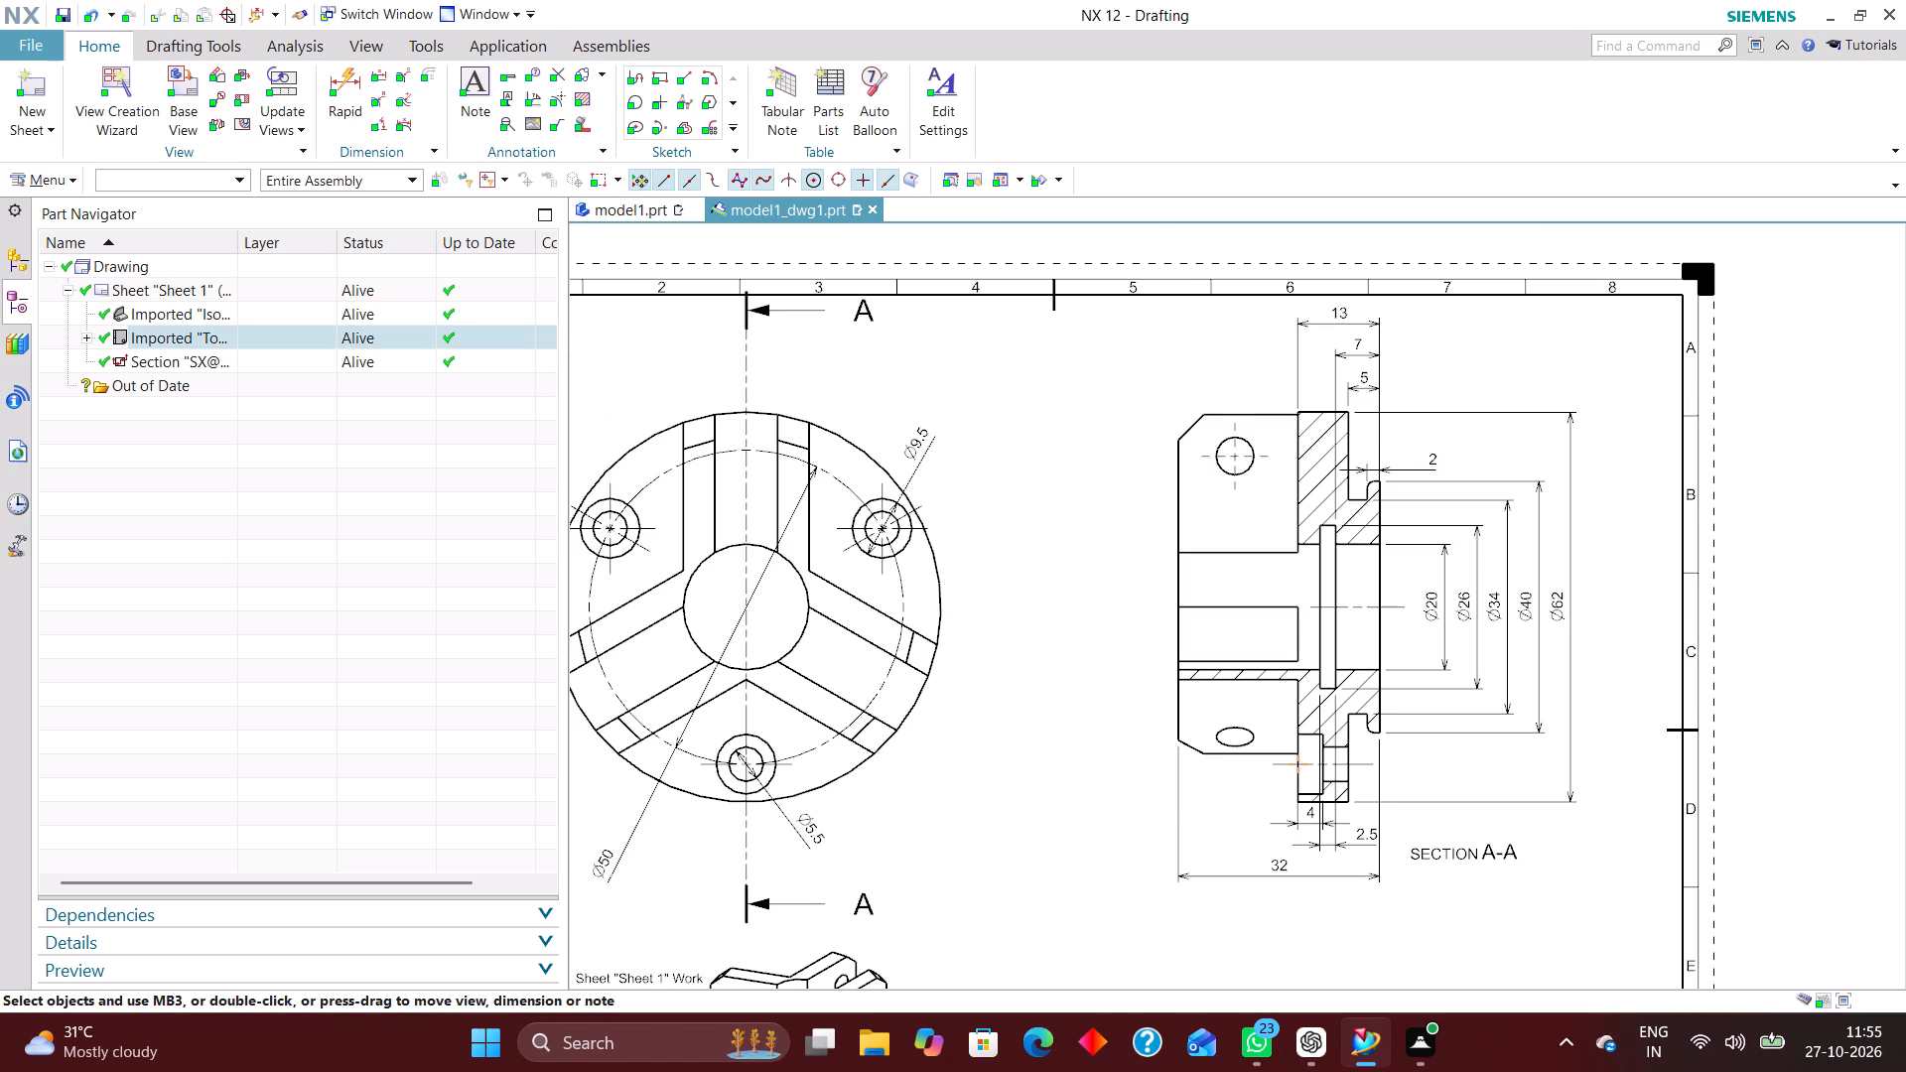
{"action": "scroll", "coordinate": [1051, 718], "scroll_direction": "down", "scroll_amount": 3}
{"action": "scroll", "coordinate": [1051, 772], "scroll_direction": "up", "scroll_amount": 1}
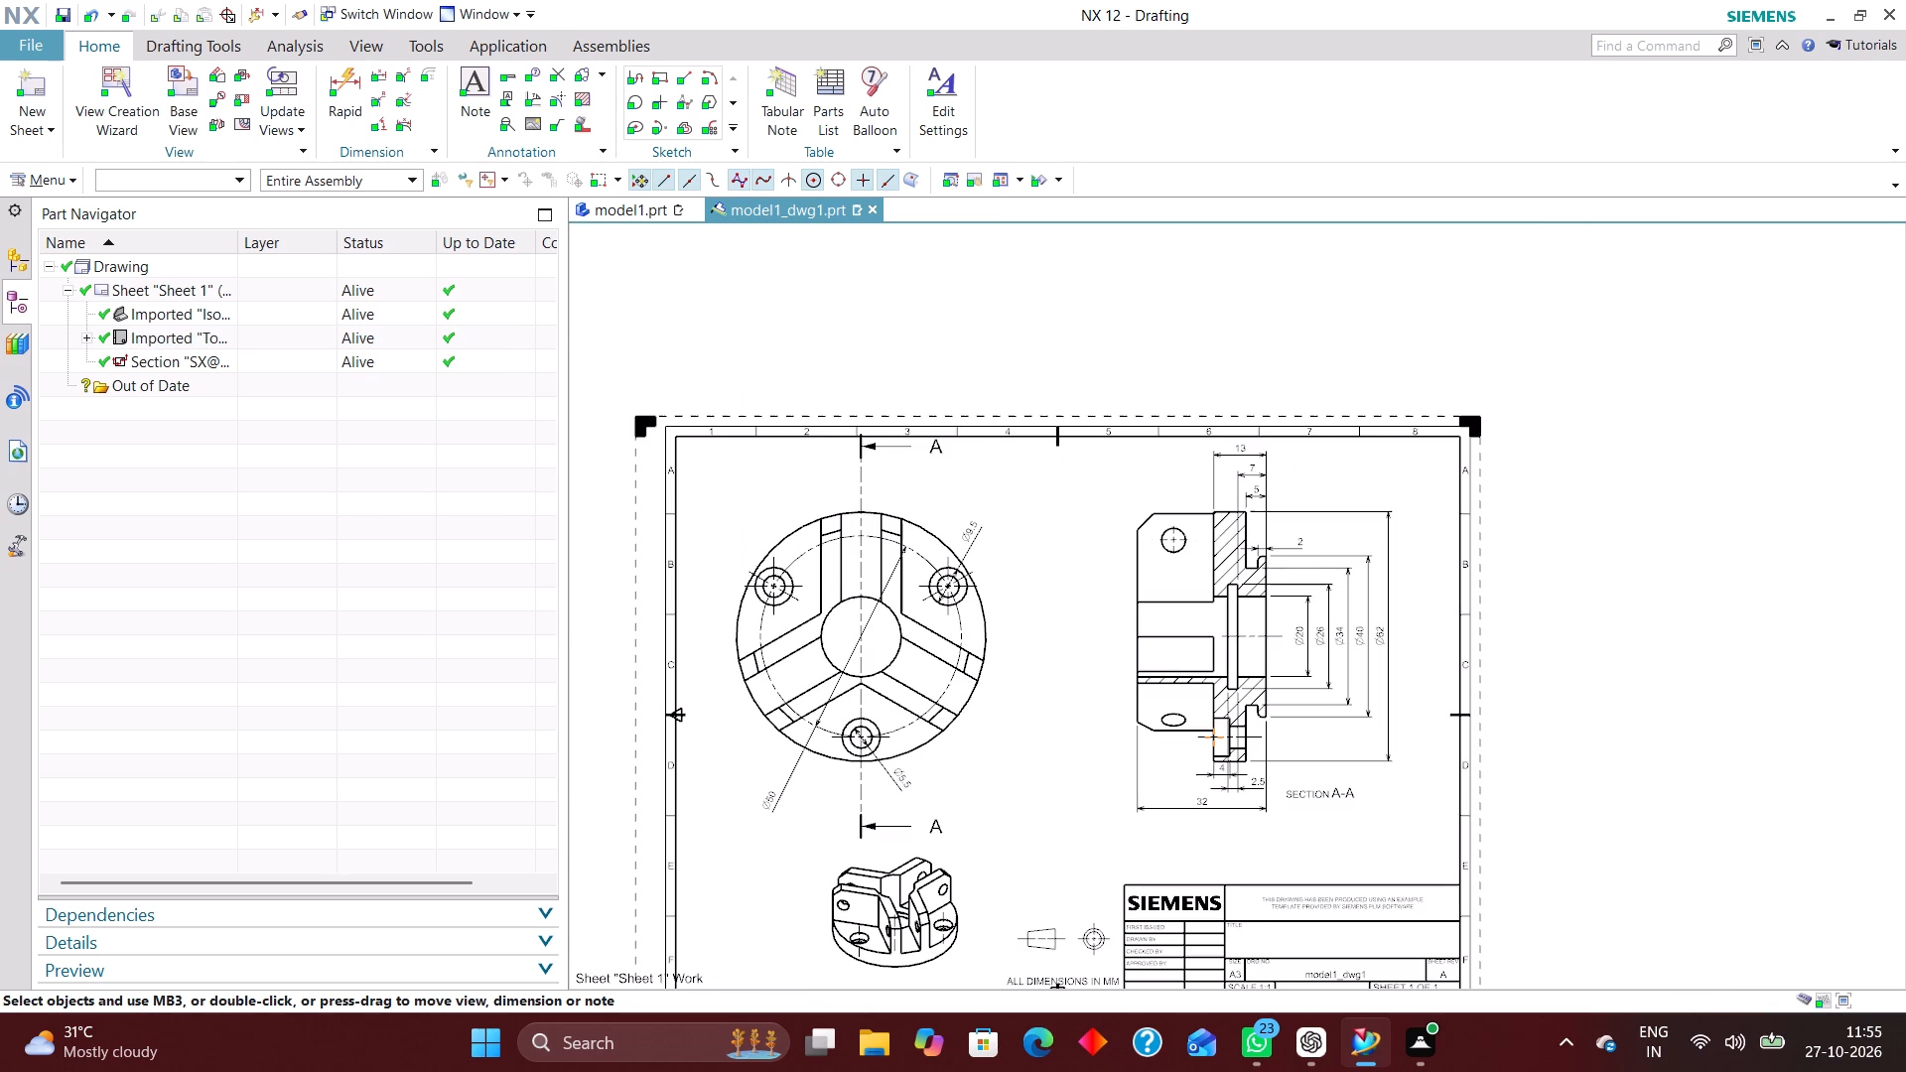
{"action": "scroll", "coordinate": [1072, 737], "scroll_direction": "down", "scroll_amount": 2}
{"action": "scroll", "coordinate": [1075, 739], "scroll_direction": "up", "scroll_amount": 2}
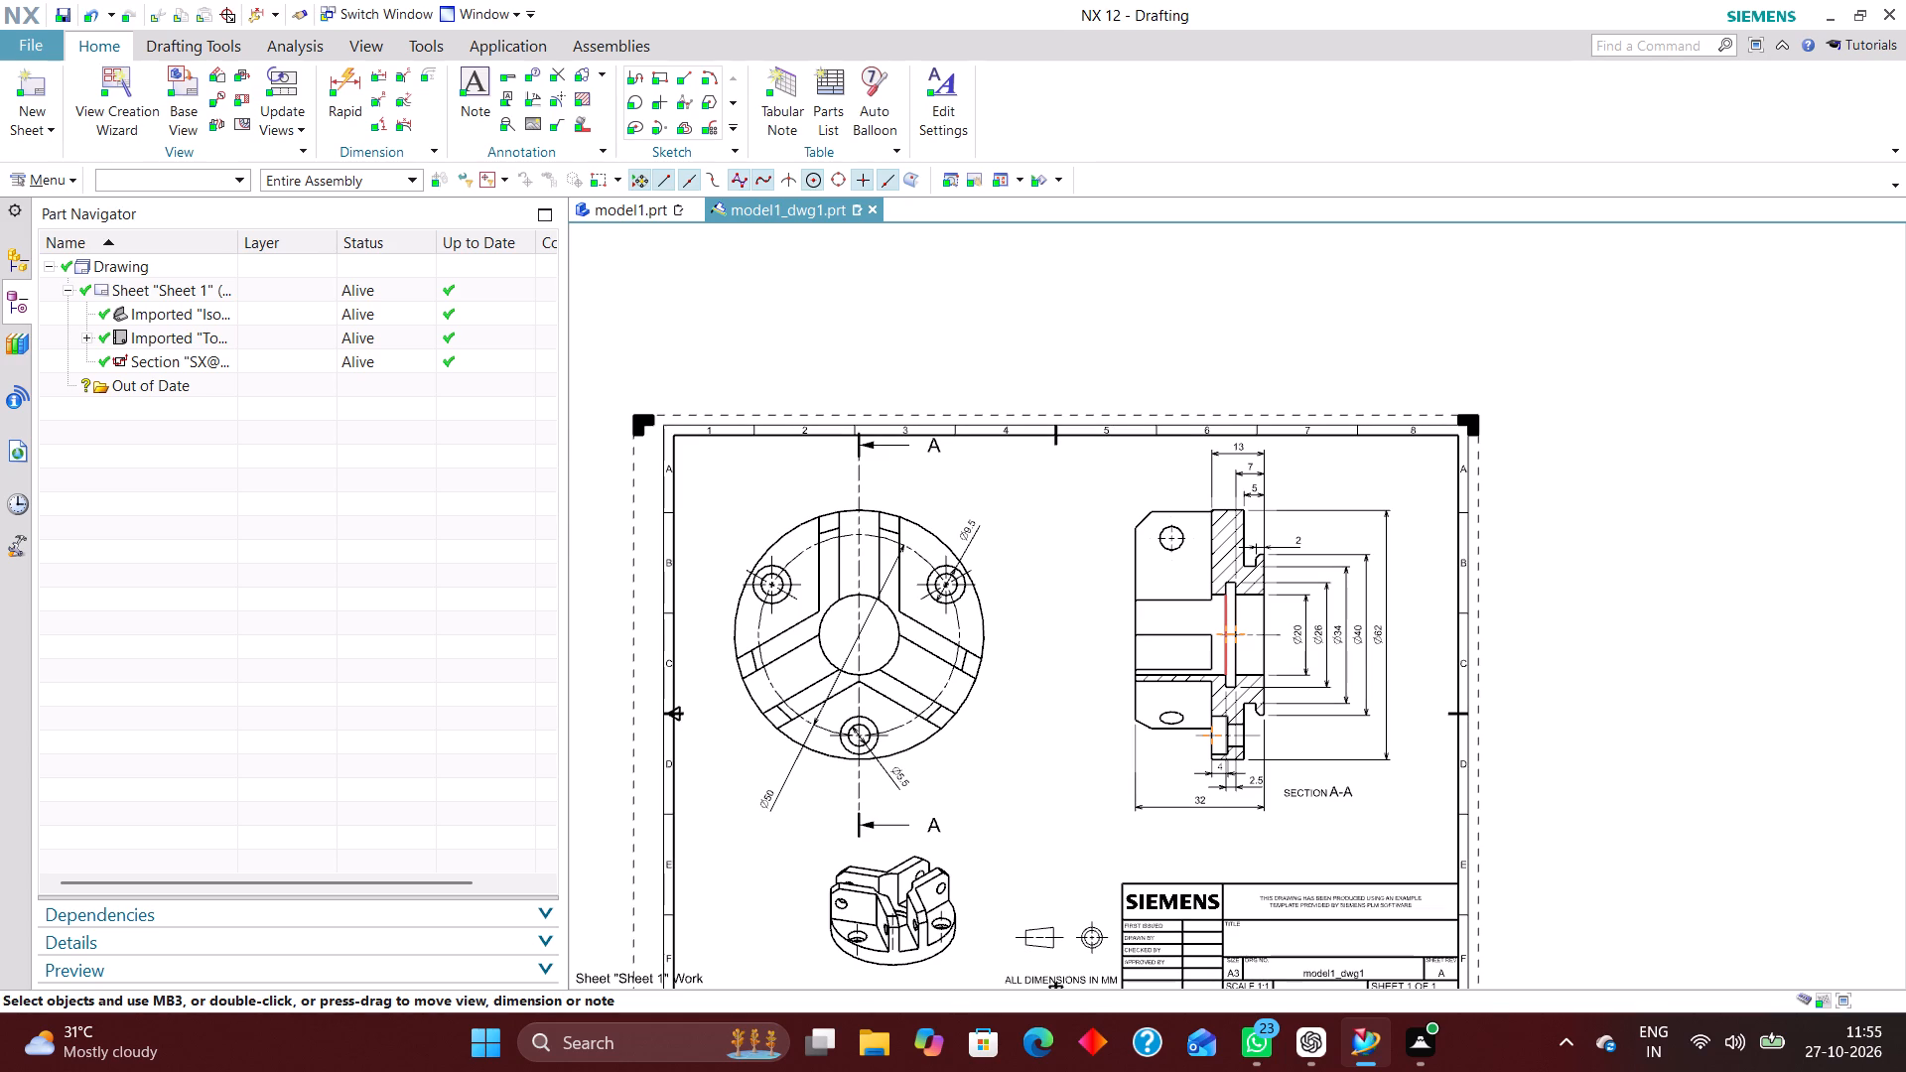
Move the overall 32 length dimension farther below Section A-A to leave room for another dimension above it.
{"action": "scroll", "coordinate": [1221, 831], "scroll_direction": "up", "scroll_amount": 4}
{"action": "left_click_drag", "start_coordinate": [1170, 769], "coordinate": [1171, 771]}
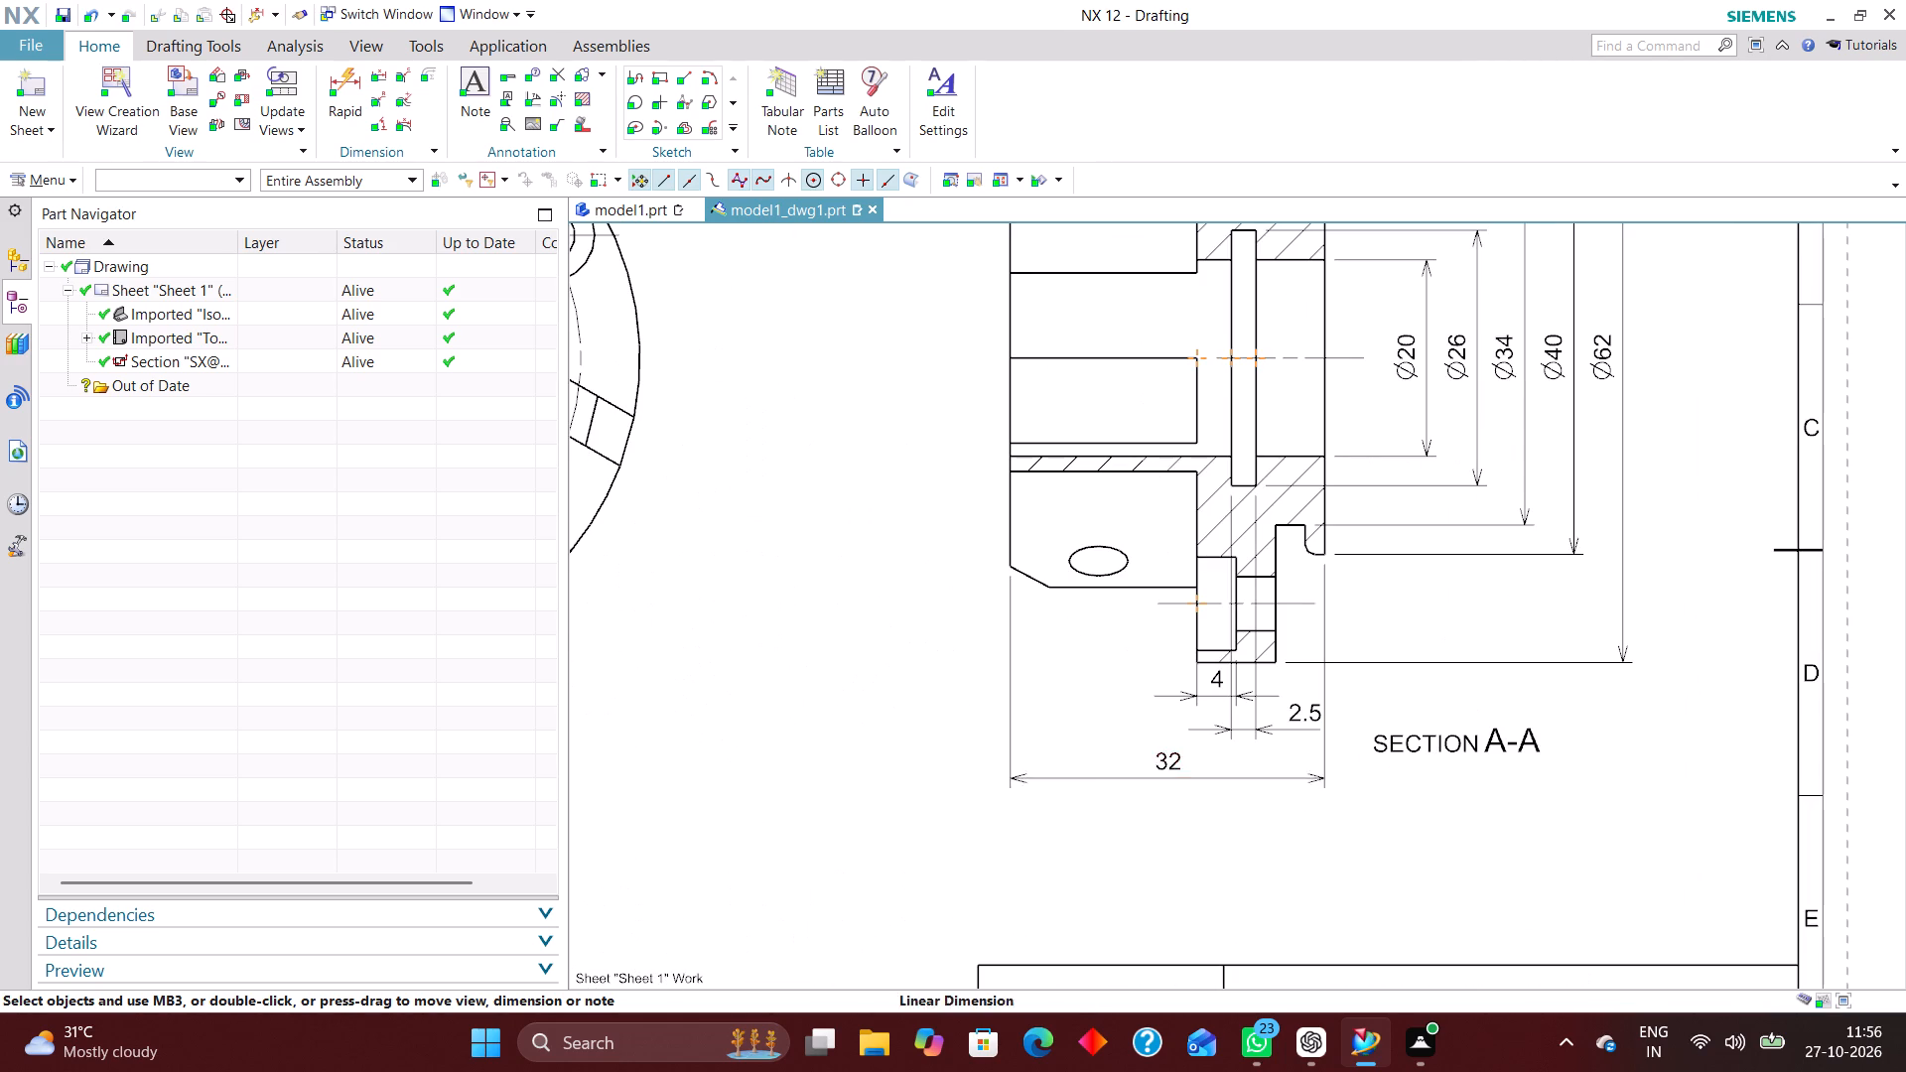
{"action": "left_click_drag", "start_coordinate": [1171, 771], "coordinate": [1175, 825]}
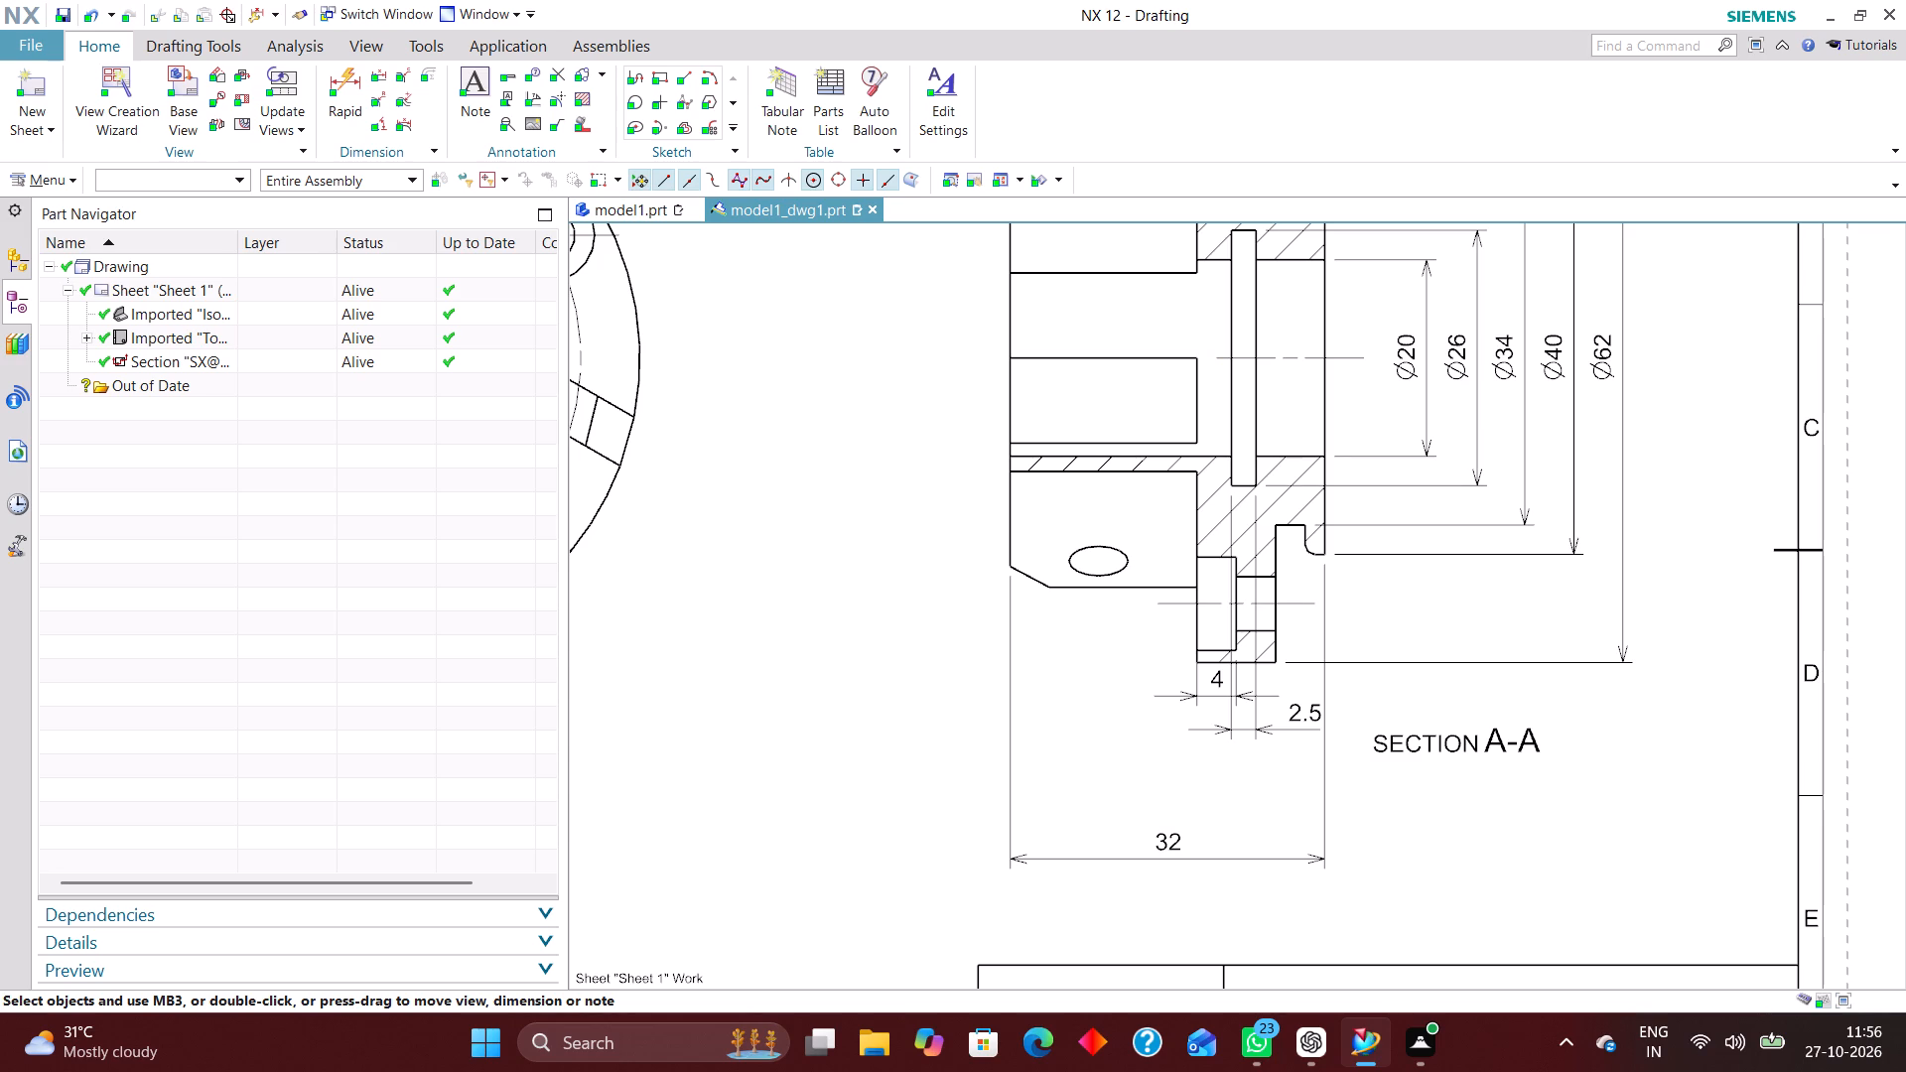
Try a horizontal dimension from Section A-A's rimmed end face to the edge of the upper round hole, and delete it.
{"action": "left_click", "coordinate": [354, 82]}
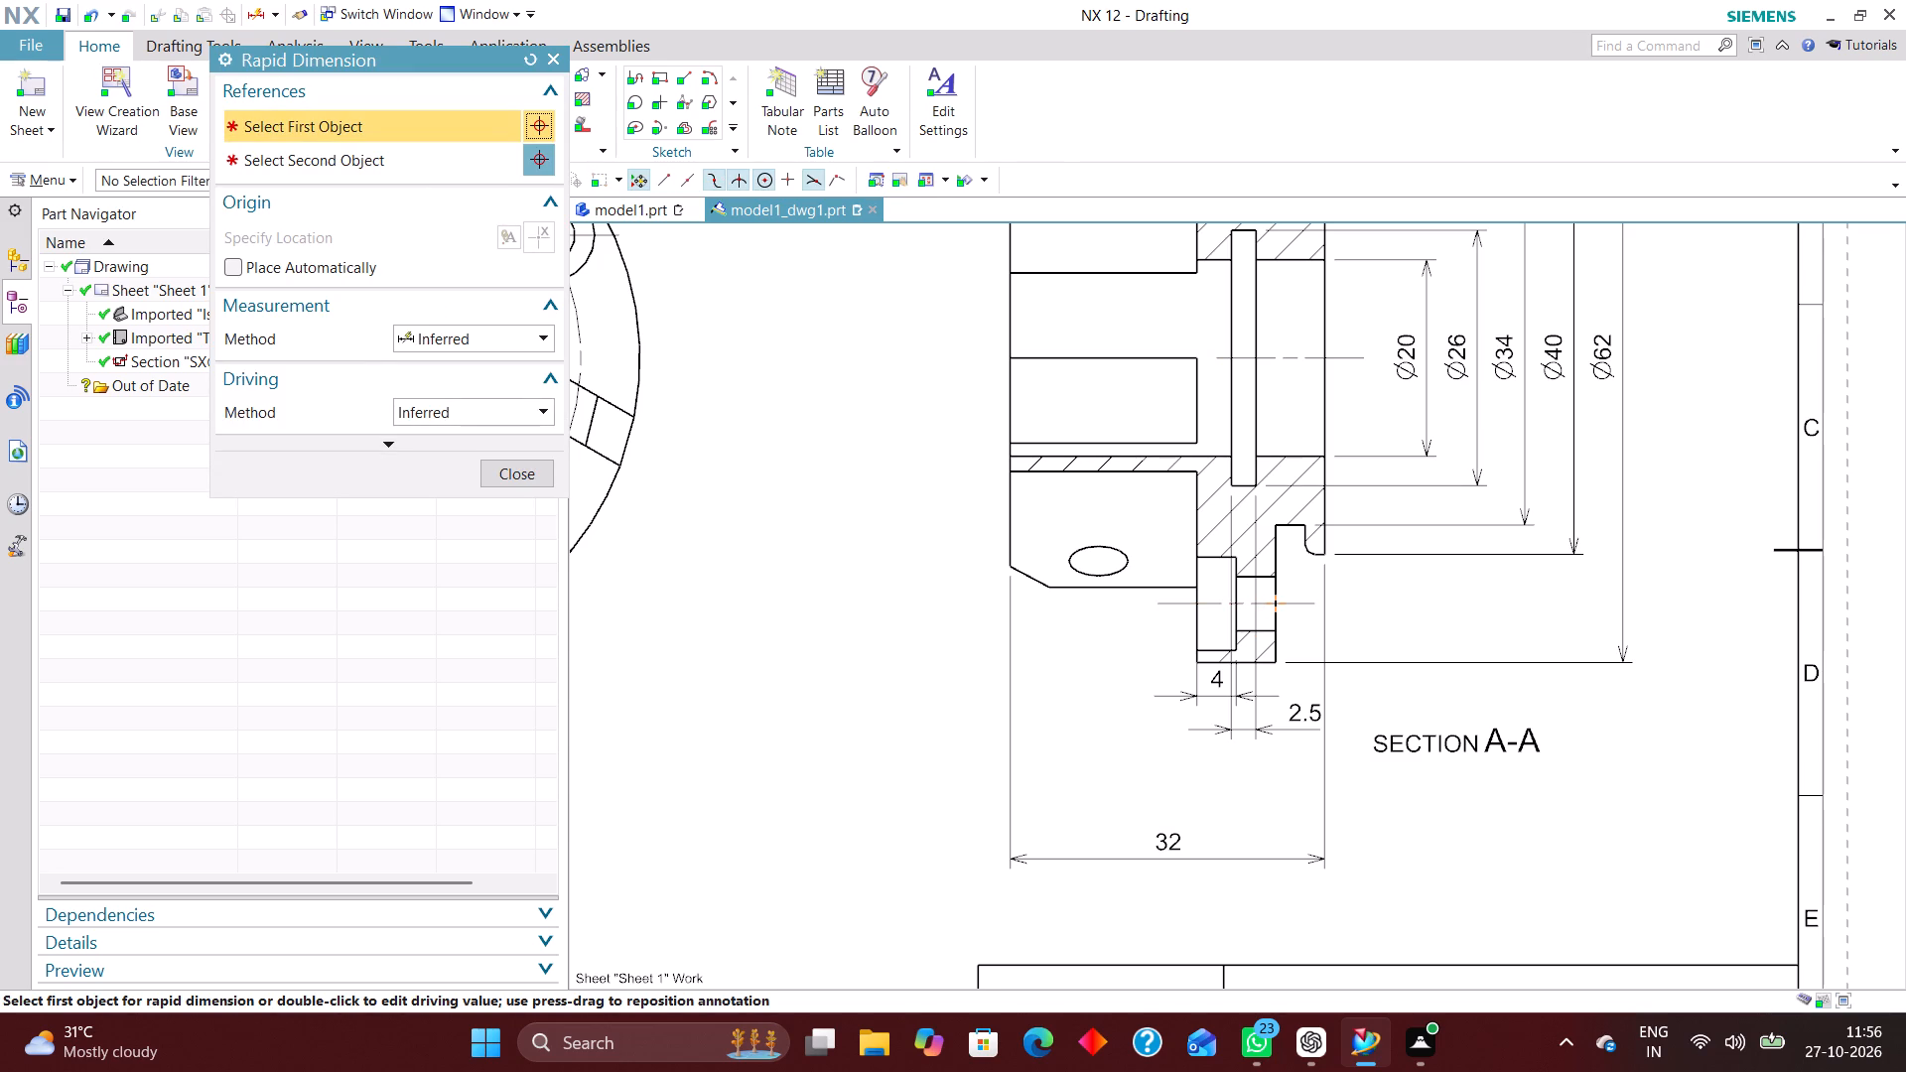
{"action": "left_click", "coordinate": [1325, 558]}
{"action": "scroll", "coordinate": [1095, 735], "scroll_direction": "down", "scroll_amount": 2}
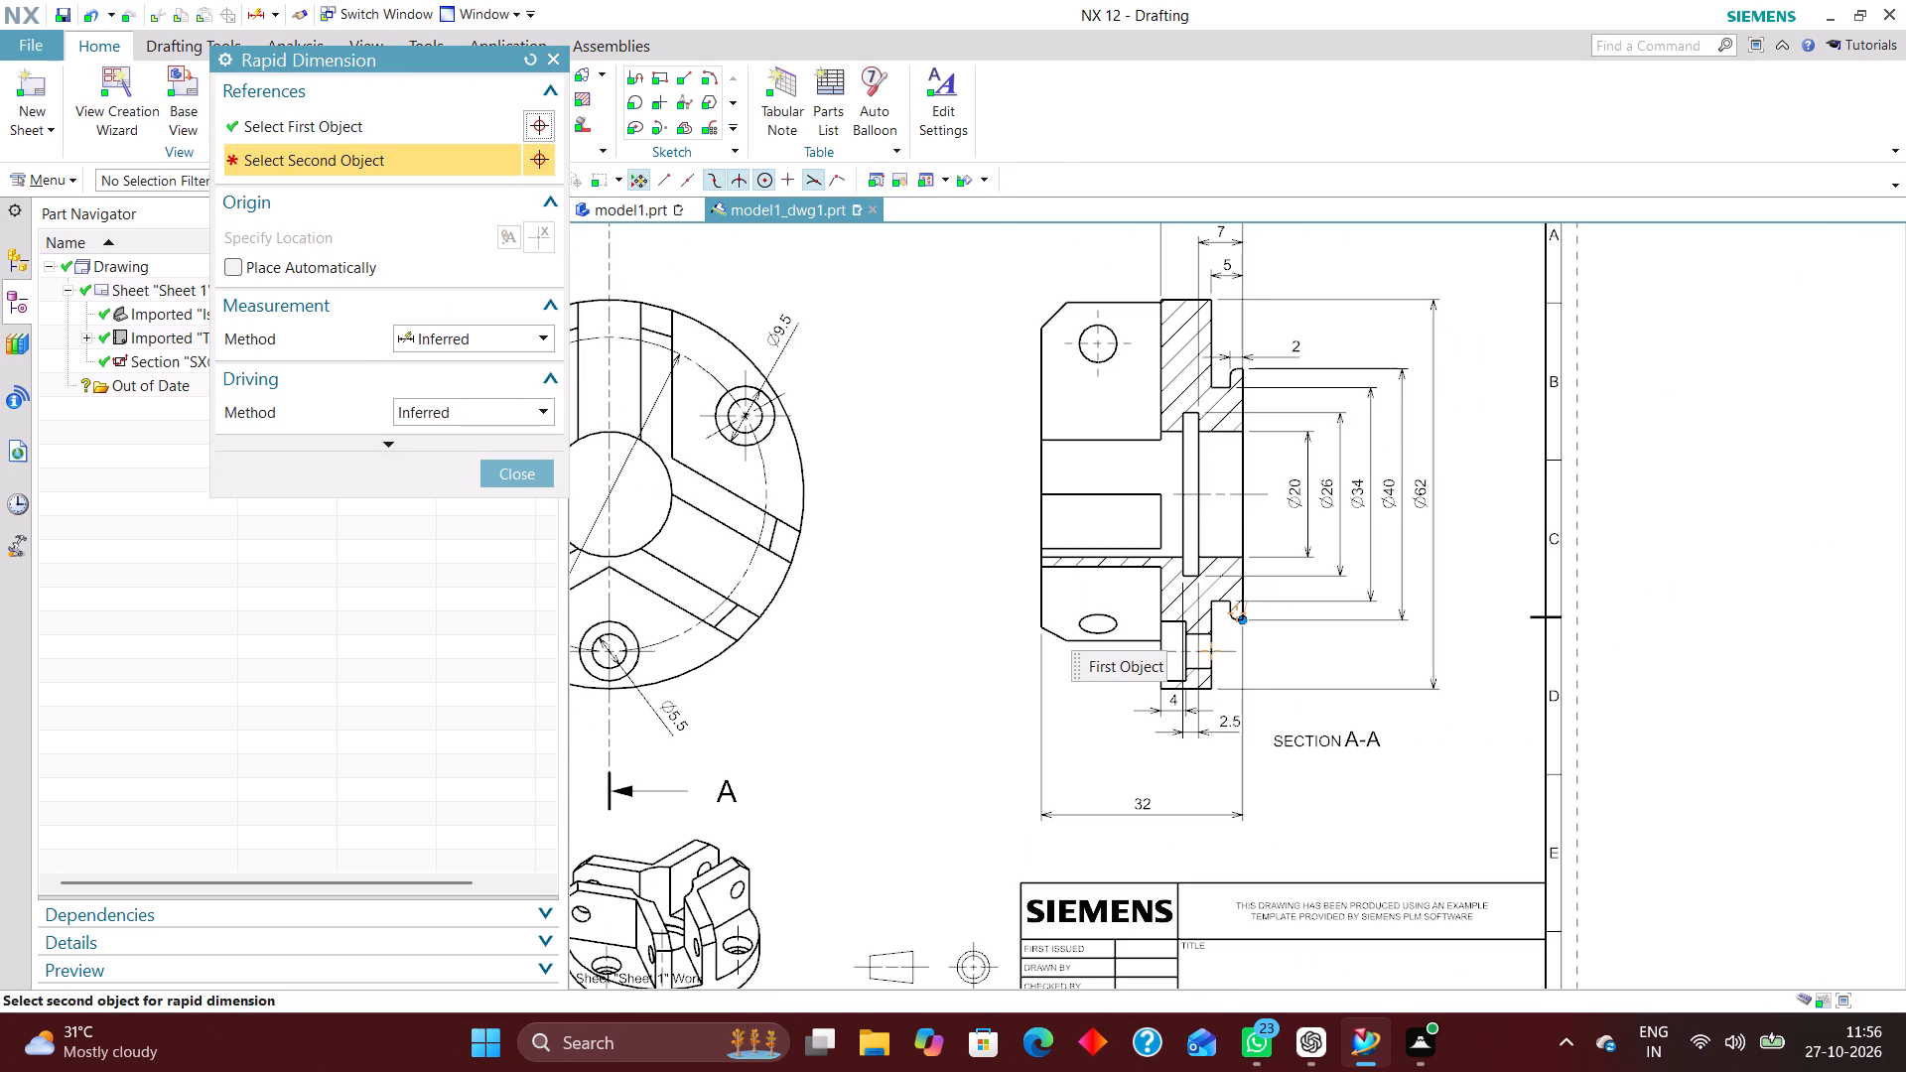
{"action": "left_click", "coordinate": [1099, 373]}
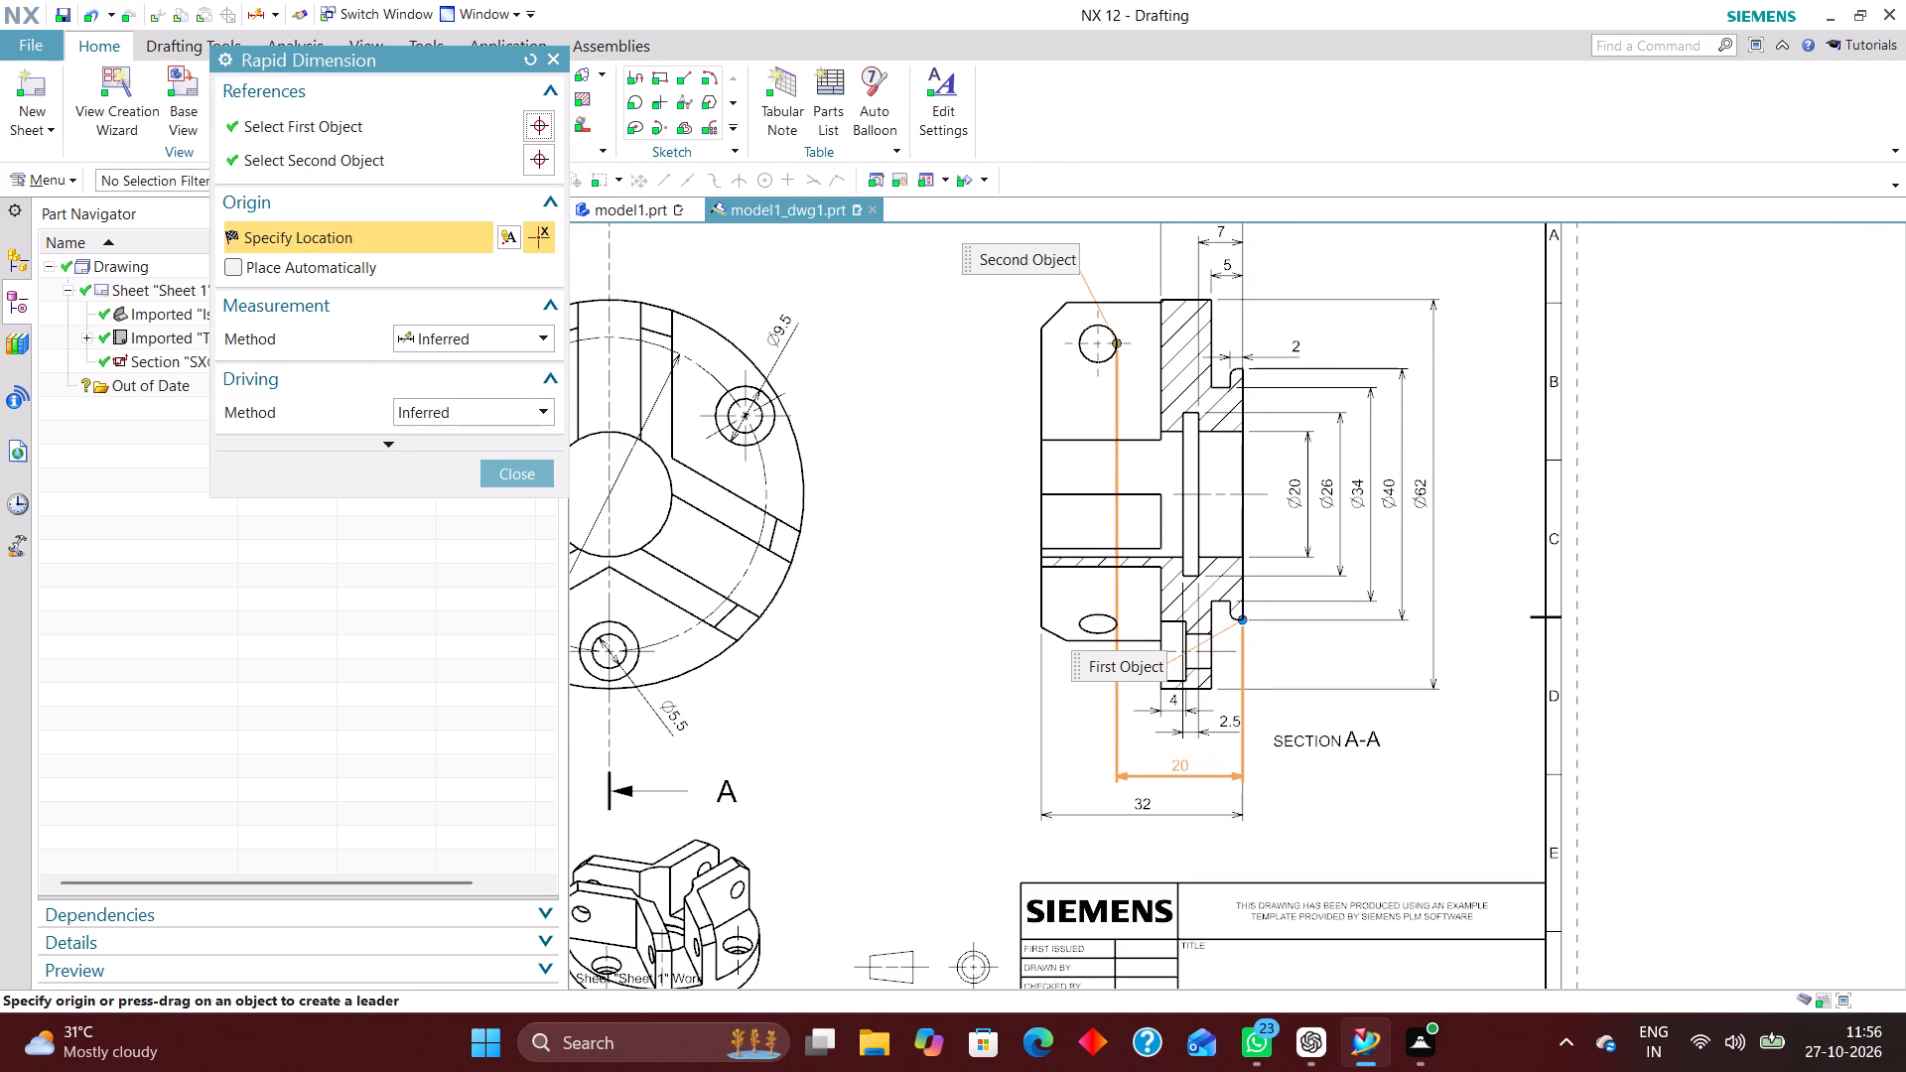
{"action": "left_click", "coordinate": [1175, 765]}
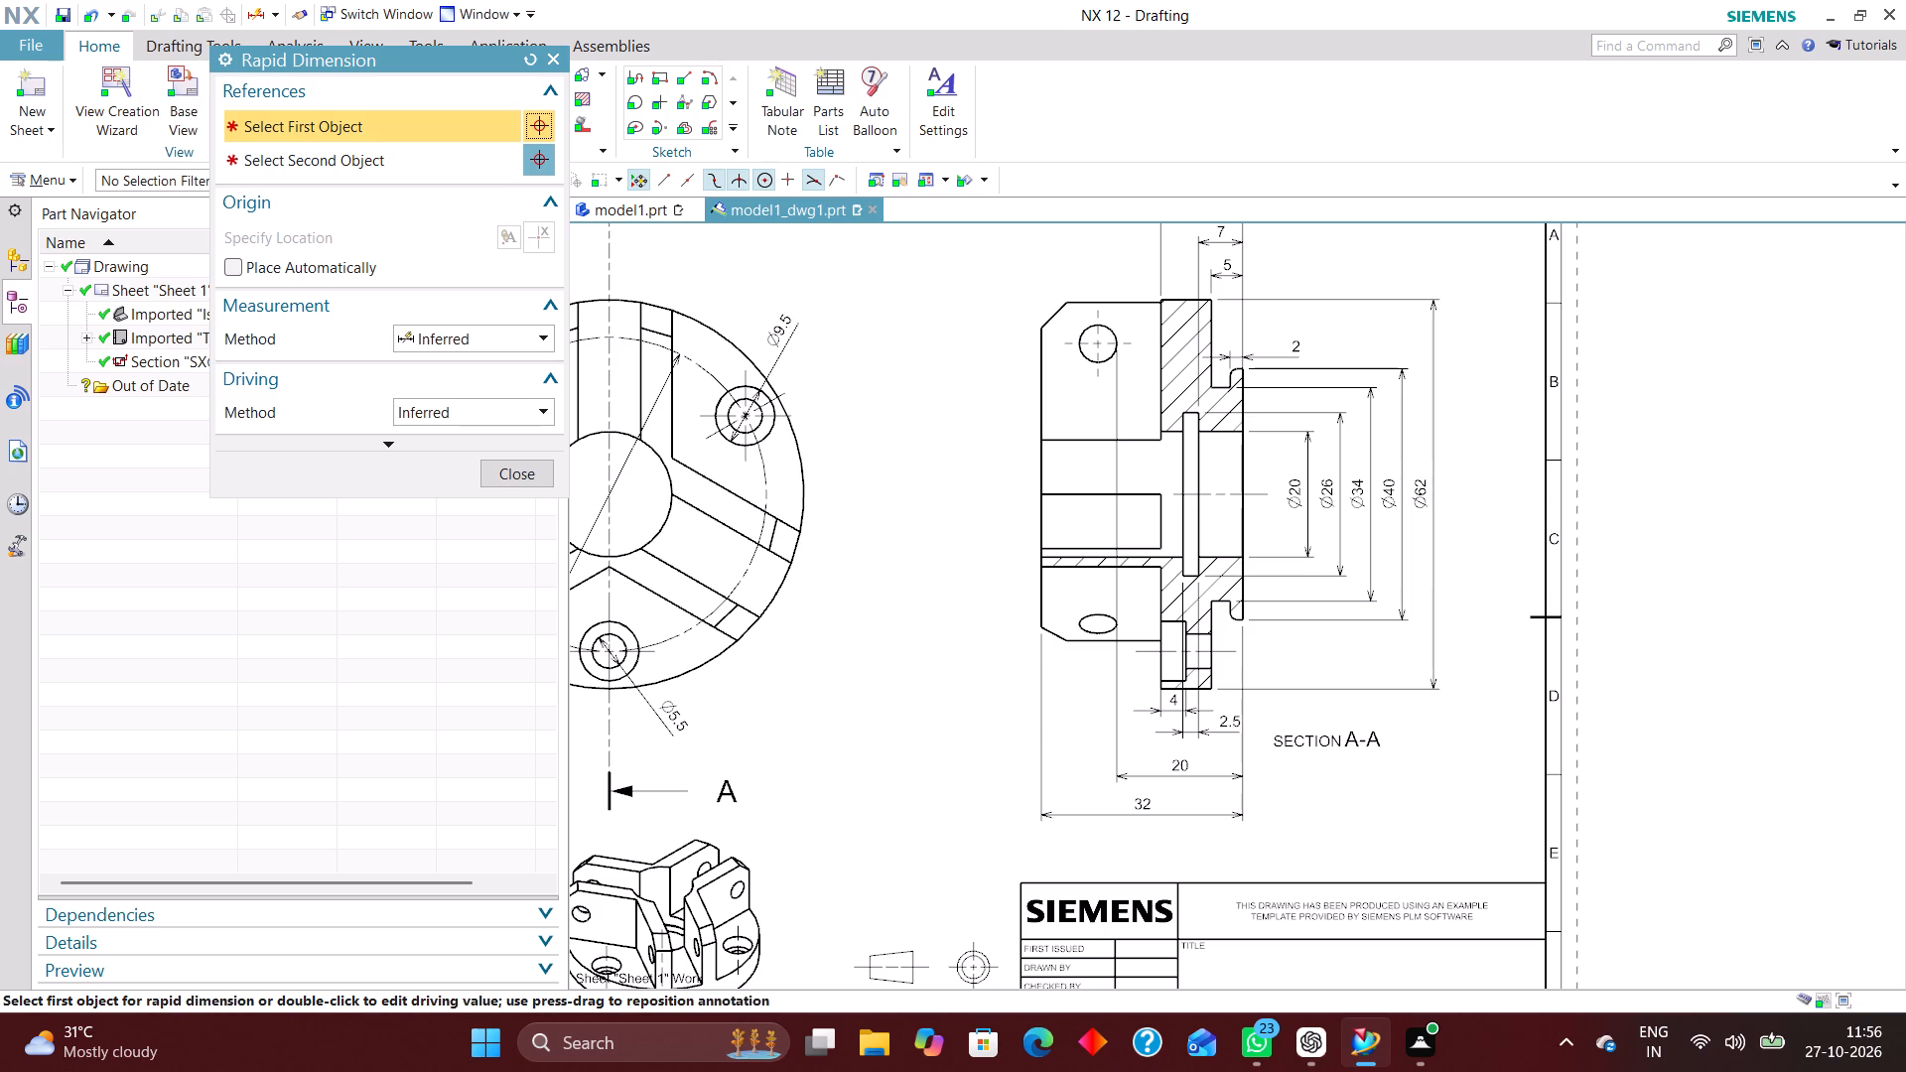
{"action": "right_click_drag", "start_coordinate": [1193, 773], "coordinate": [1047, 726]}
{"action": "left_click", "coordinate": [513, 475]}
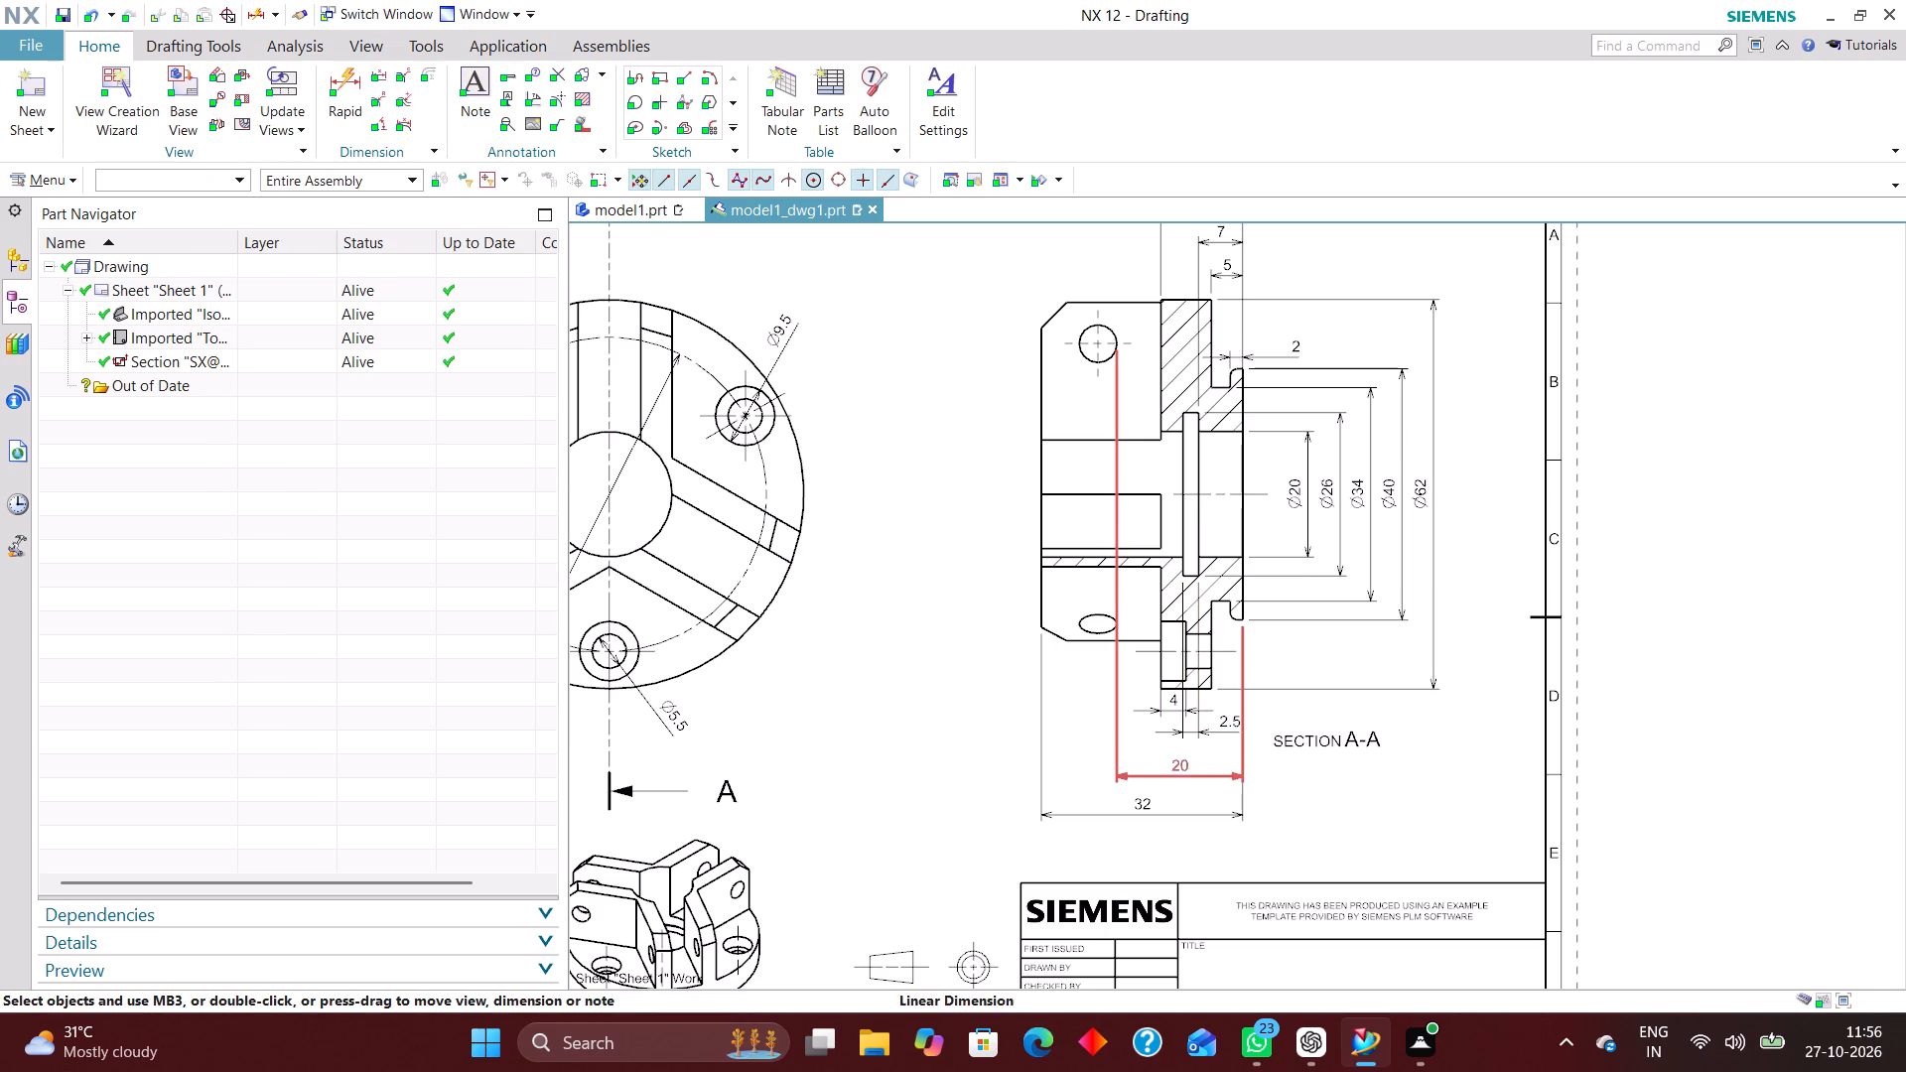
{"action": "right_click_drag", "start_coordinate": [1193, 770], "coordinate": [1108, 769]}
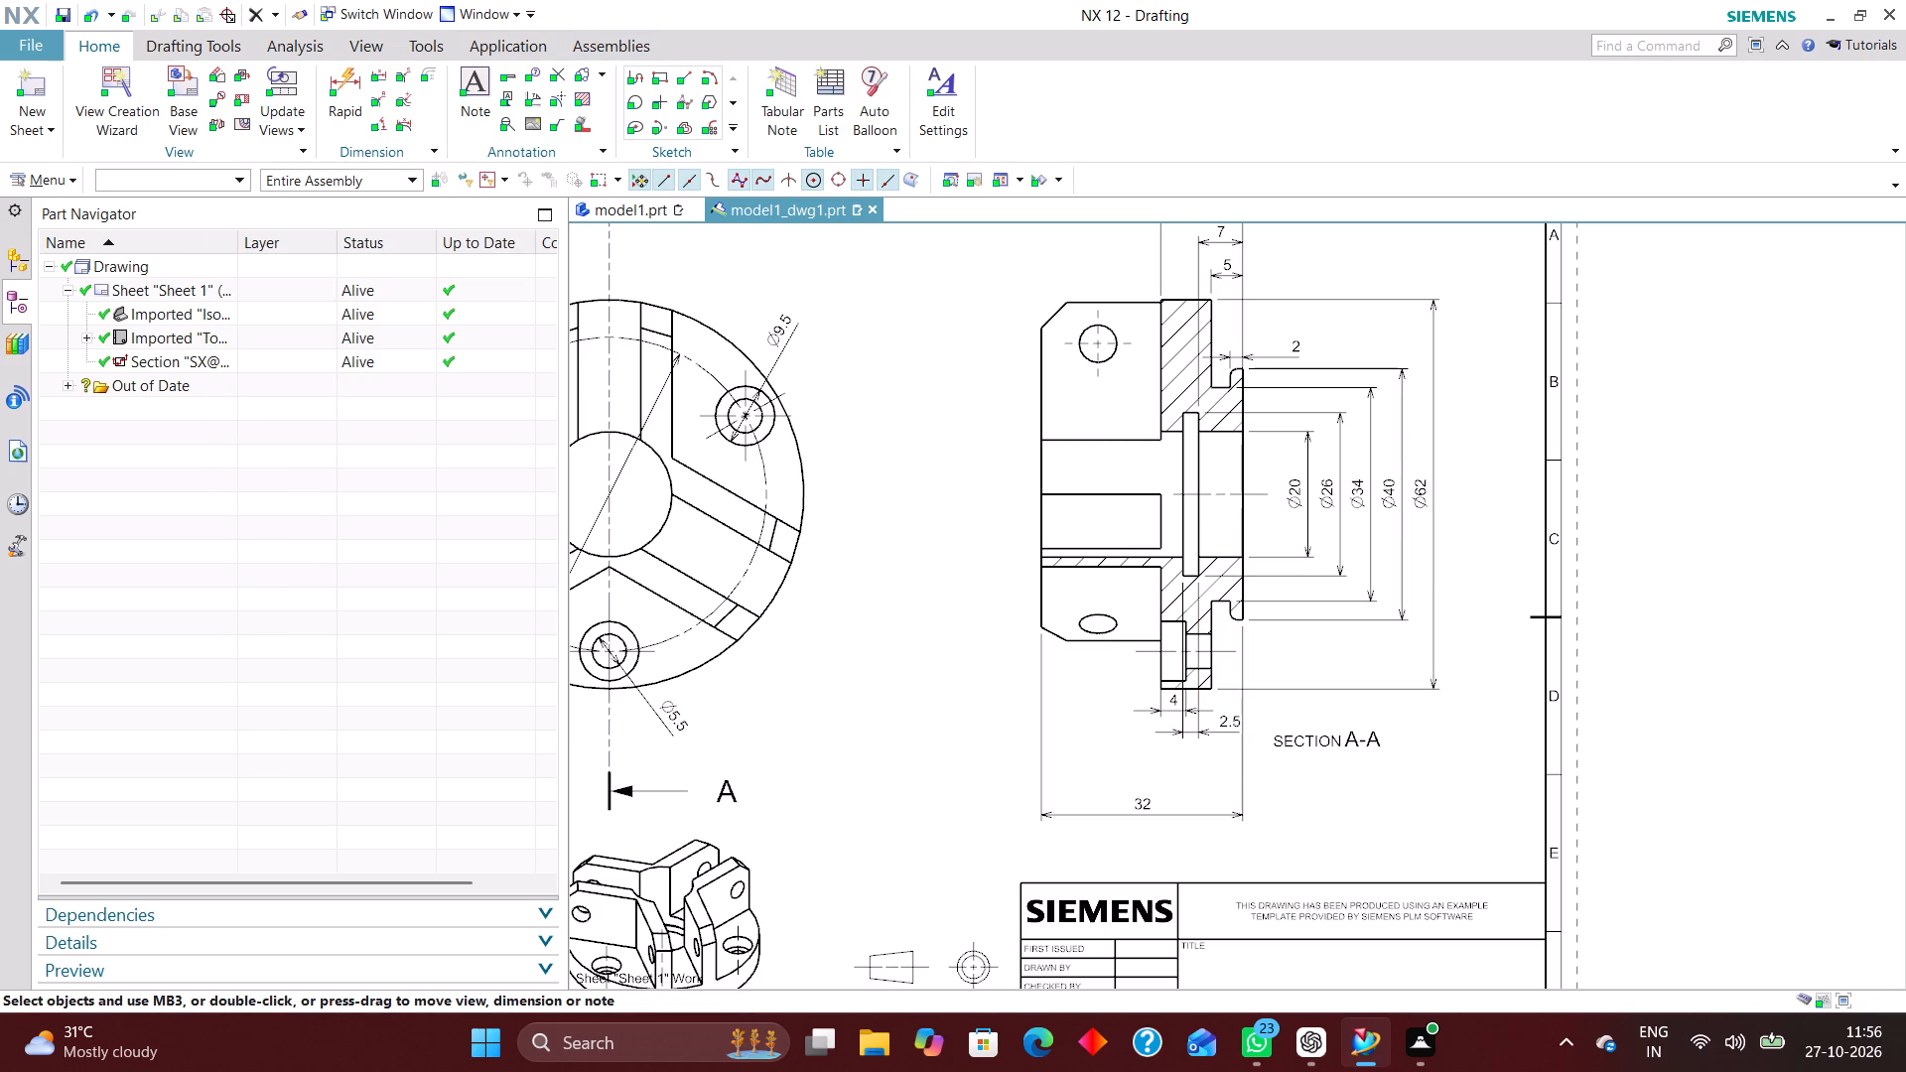
Add a center mark to the lower, elliptical side hole in Section A-A.
{"action": "left_click", "coordinate": [601, 73]}
{"action": "left_click", "coordinate": [612, 96]}
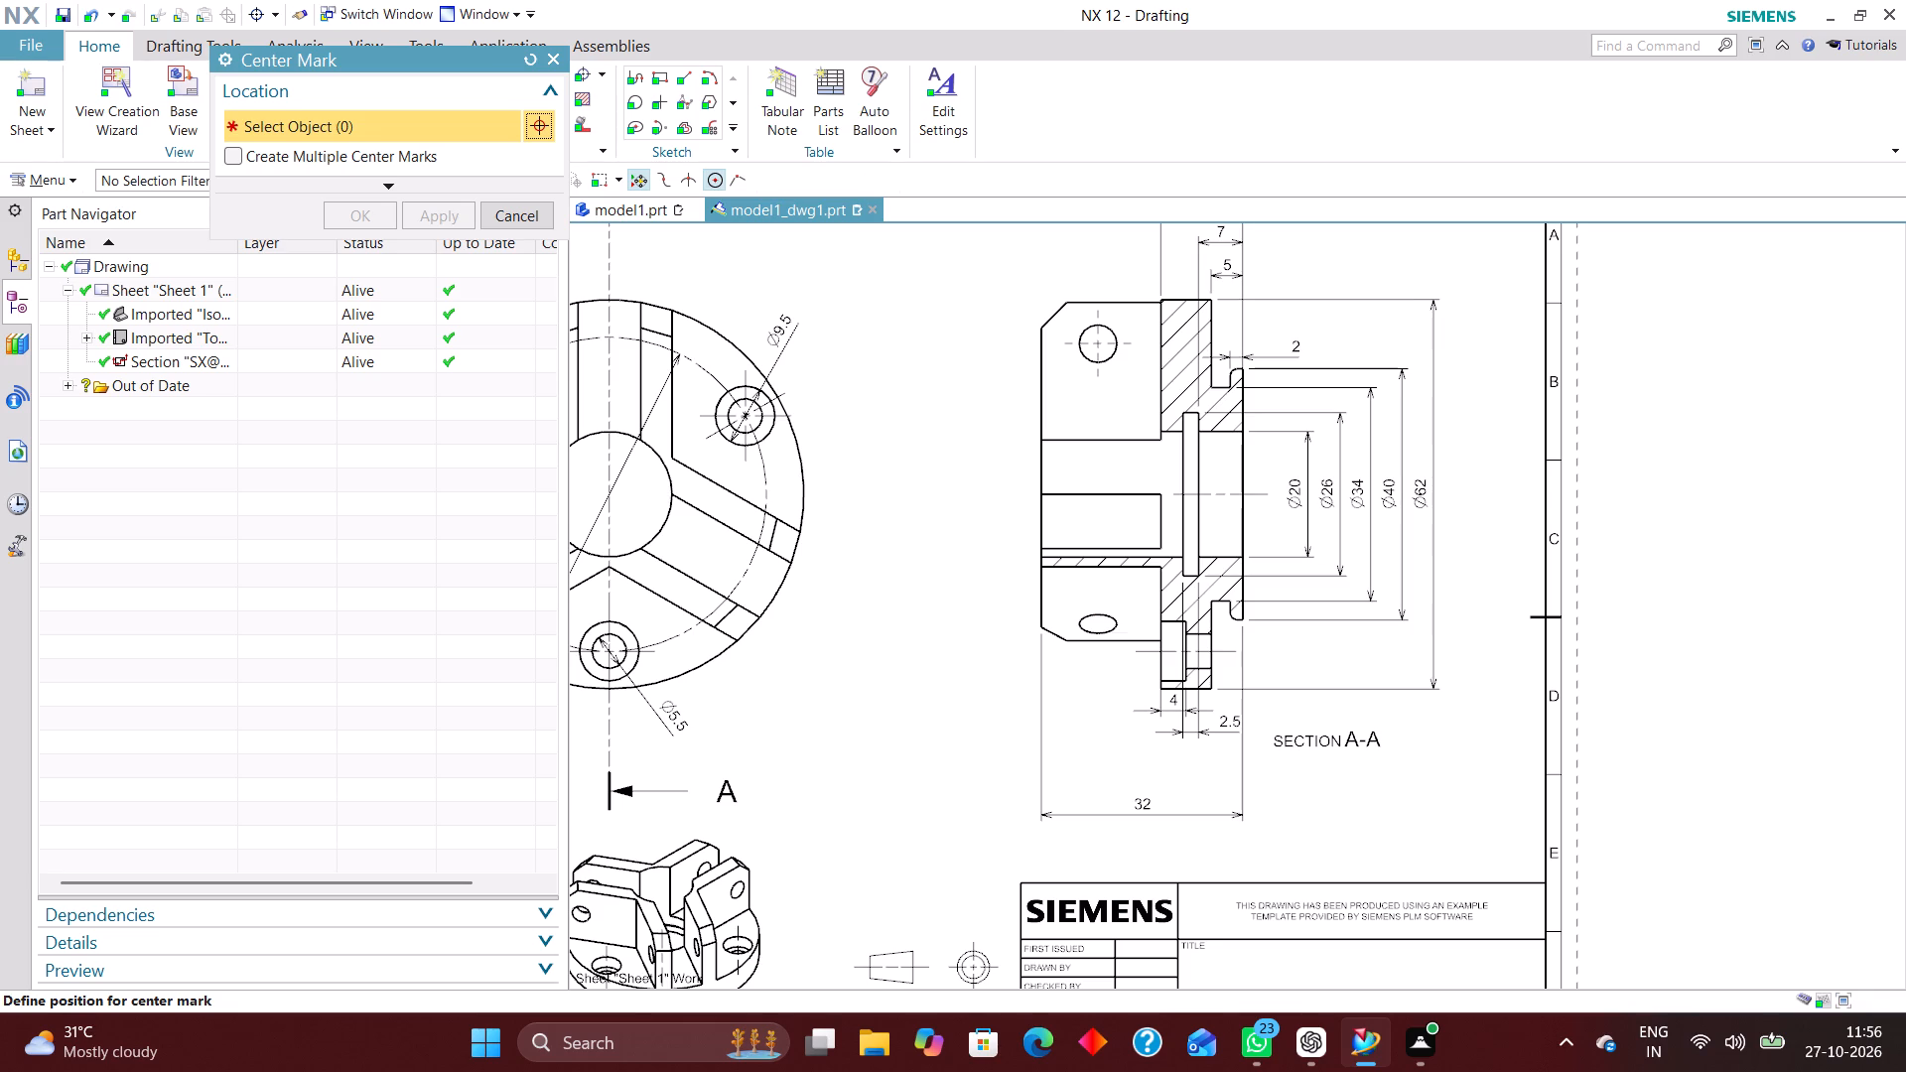
{"action": "left_click", "coordinate": [1102, 611]}
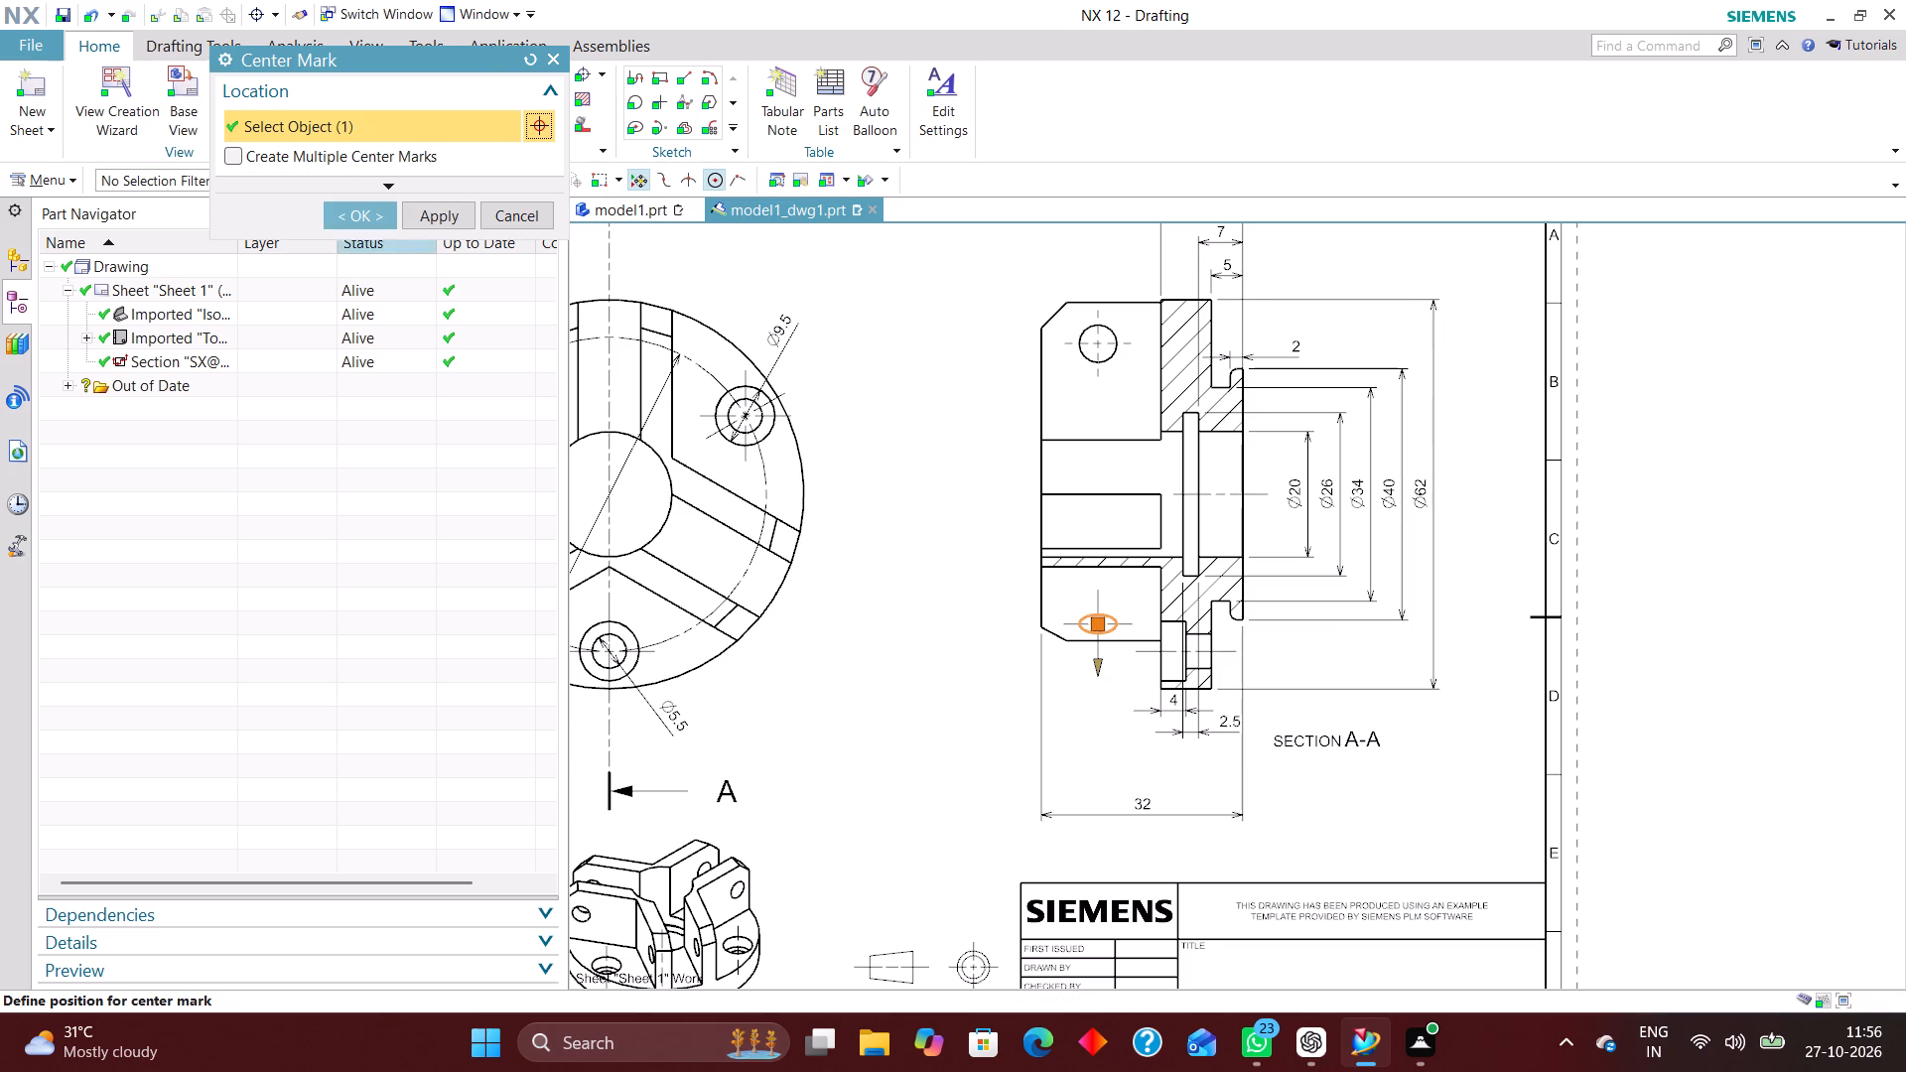
{"action": "left_click", "coordinate": [361, 215]}
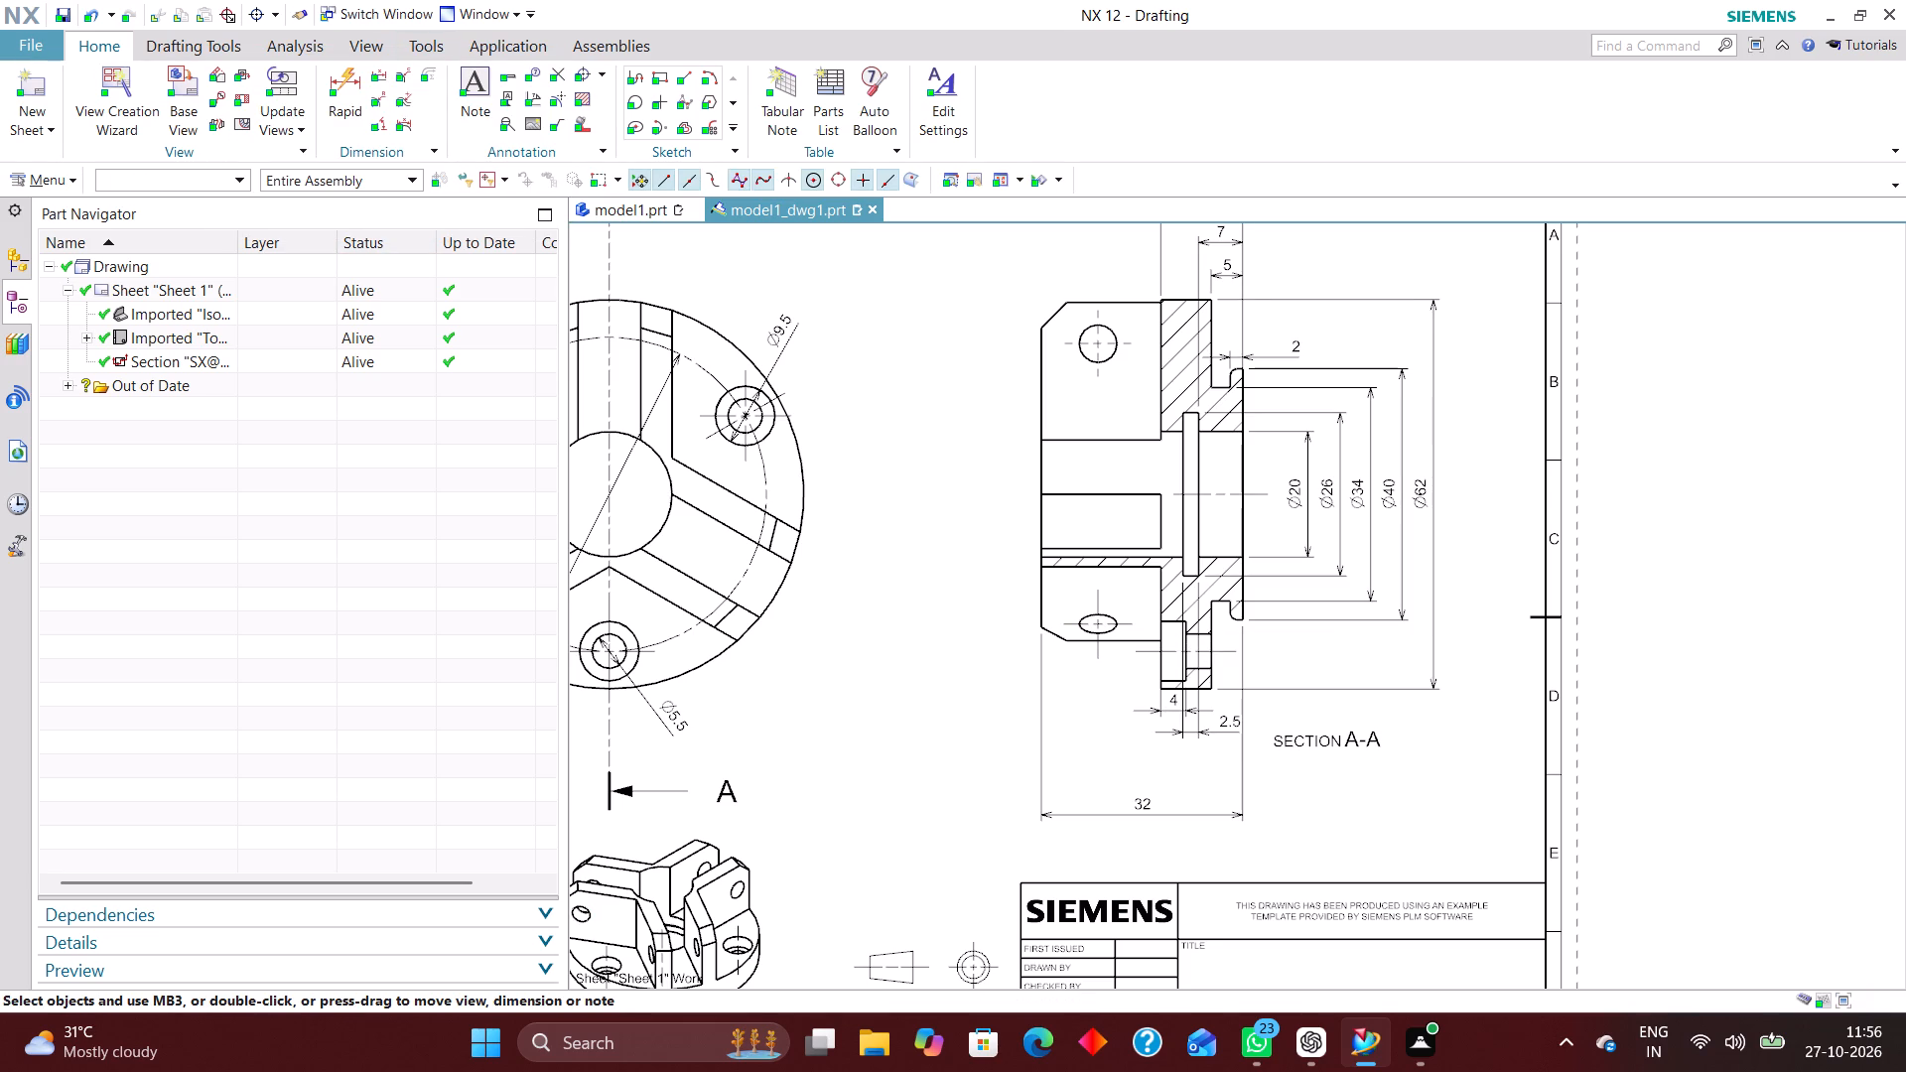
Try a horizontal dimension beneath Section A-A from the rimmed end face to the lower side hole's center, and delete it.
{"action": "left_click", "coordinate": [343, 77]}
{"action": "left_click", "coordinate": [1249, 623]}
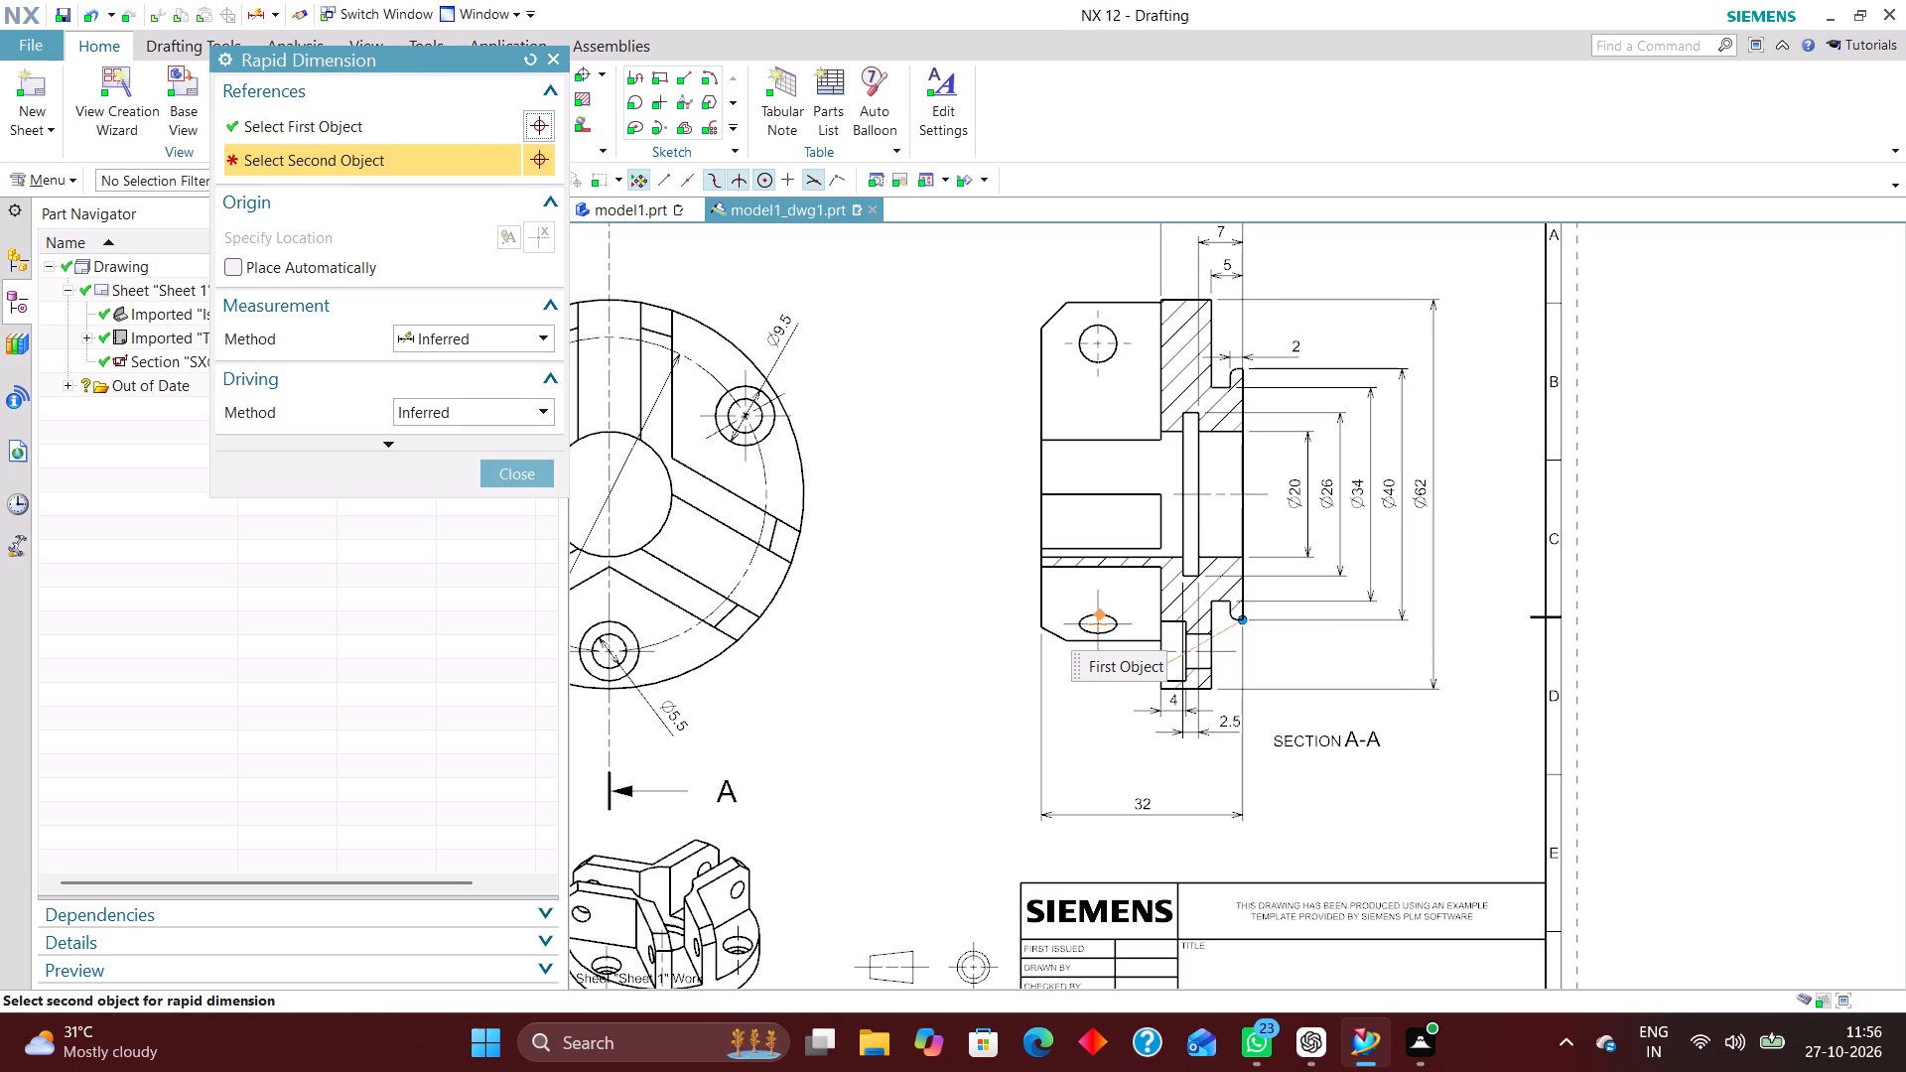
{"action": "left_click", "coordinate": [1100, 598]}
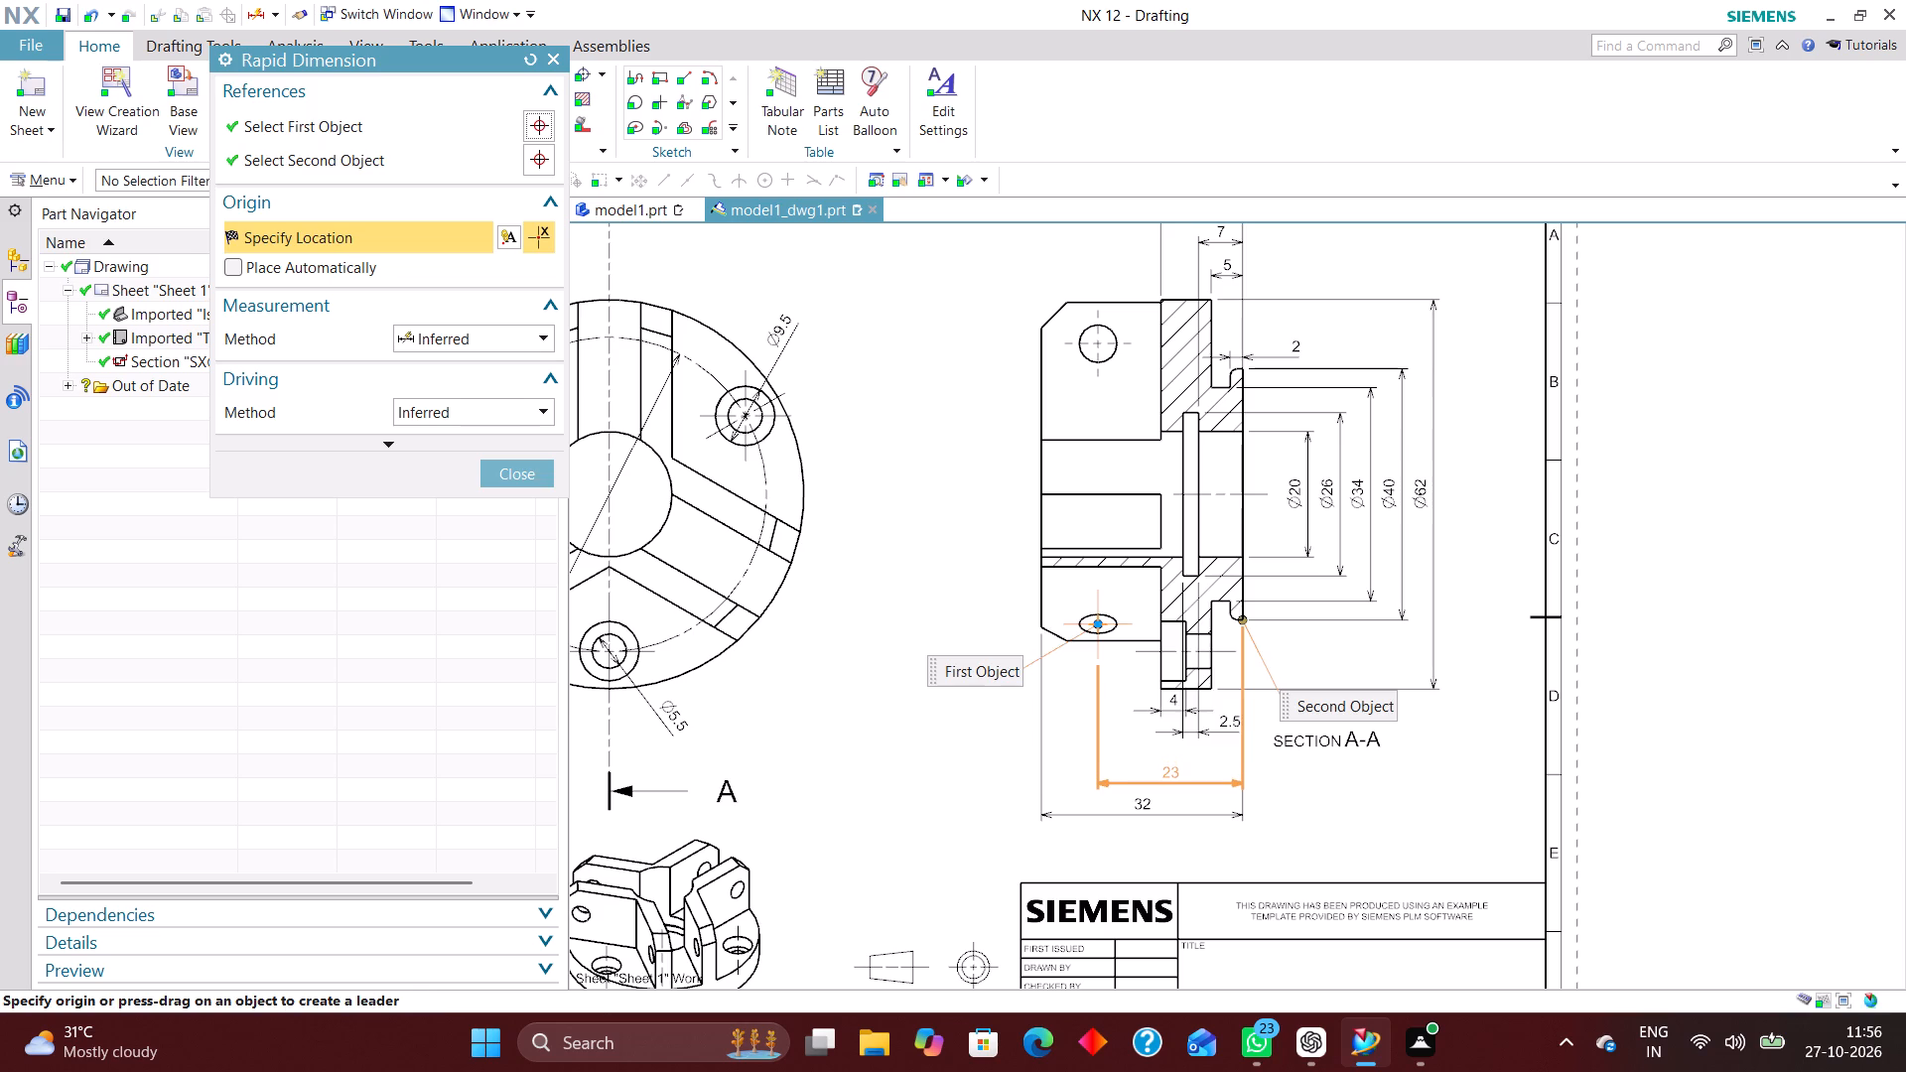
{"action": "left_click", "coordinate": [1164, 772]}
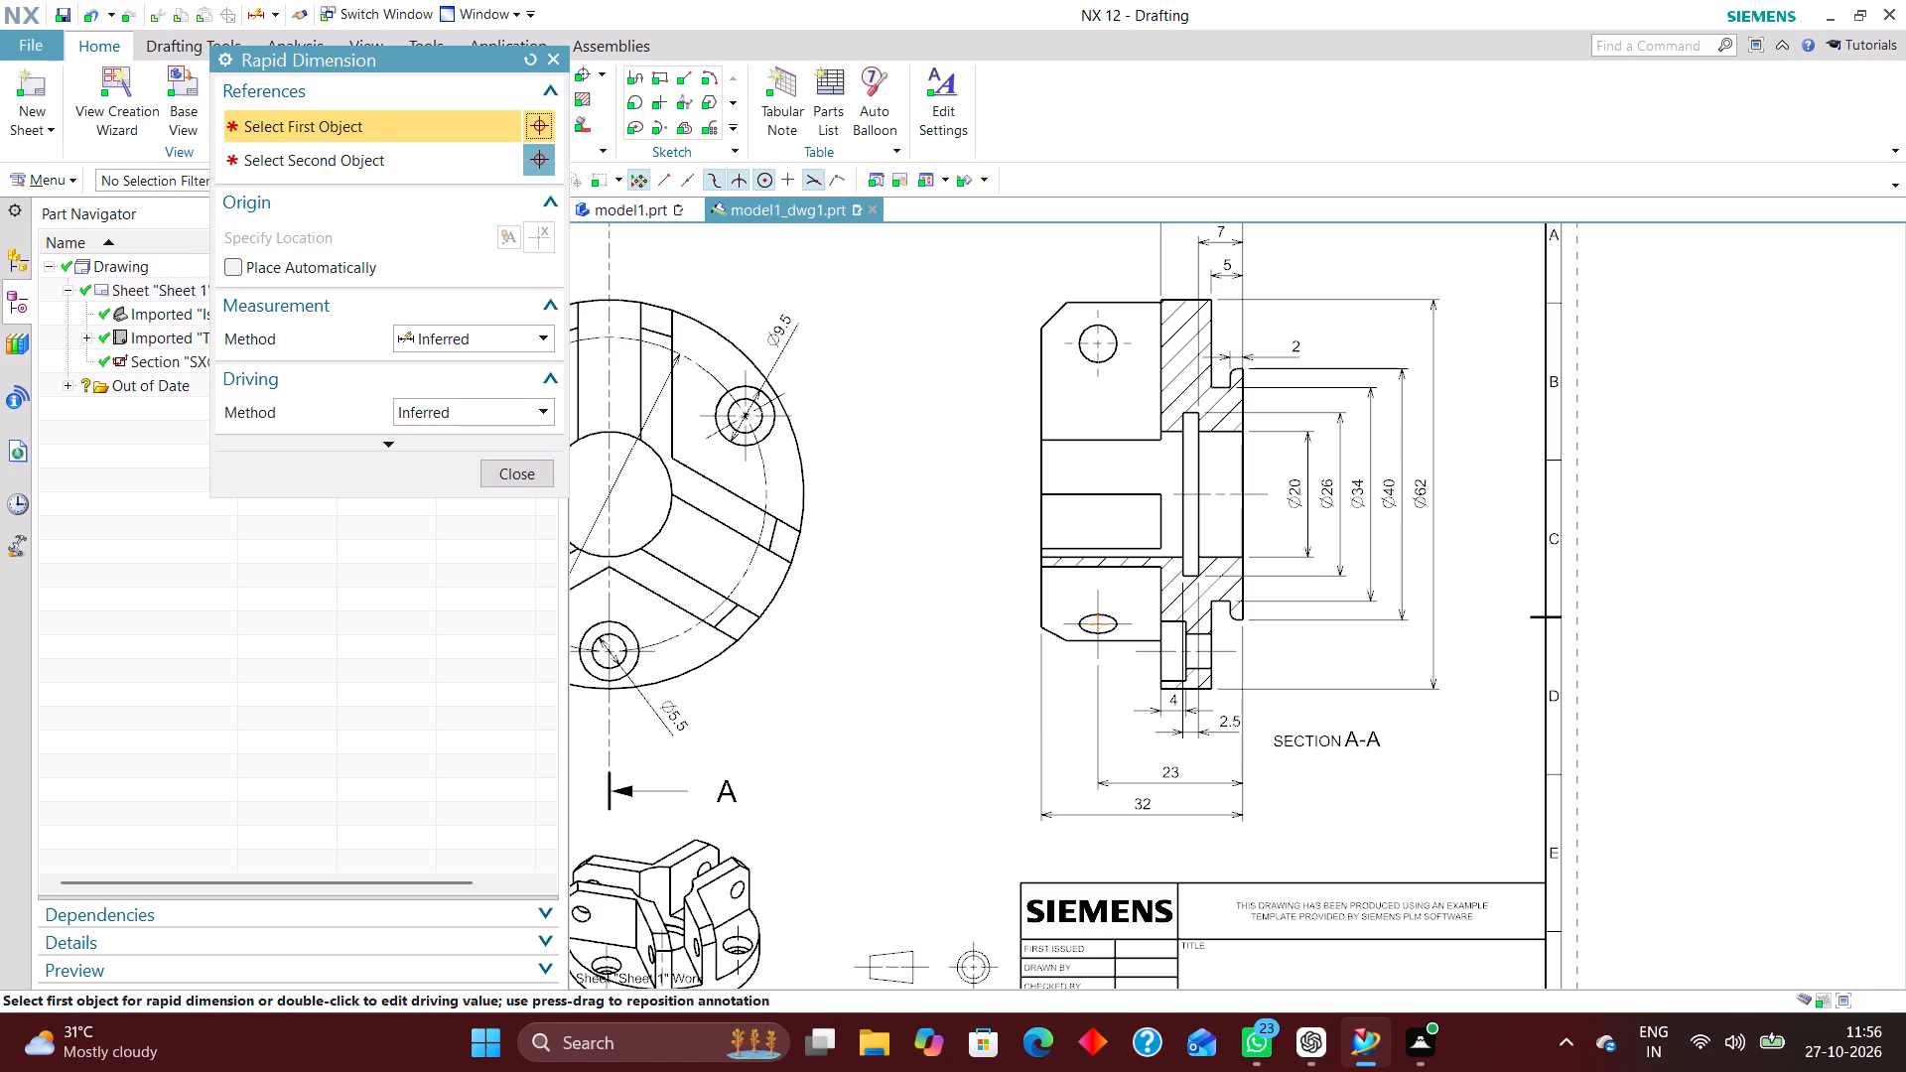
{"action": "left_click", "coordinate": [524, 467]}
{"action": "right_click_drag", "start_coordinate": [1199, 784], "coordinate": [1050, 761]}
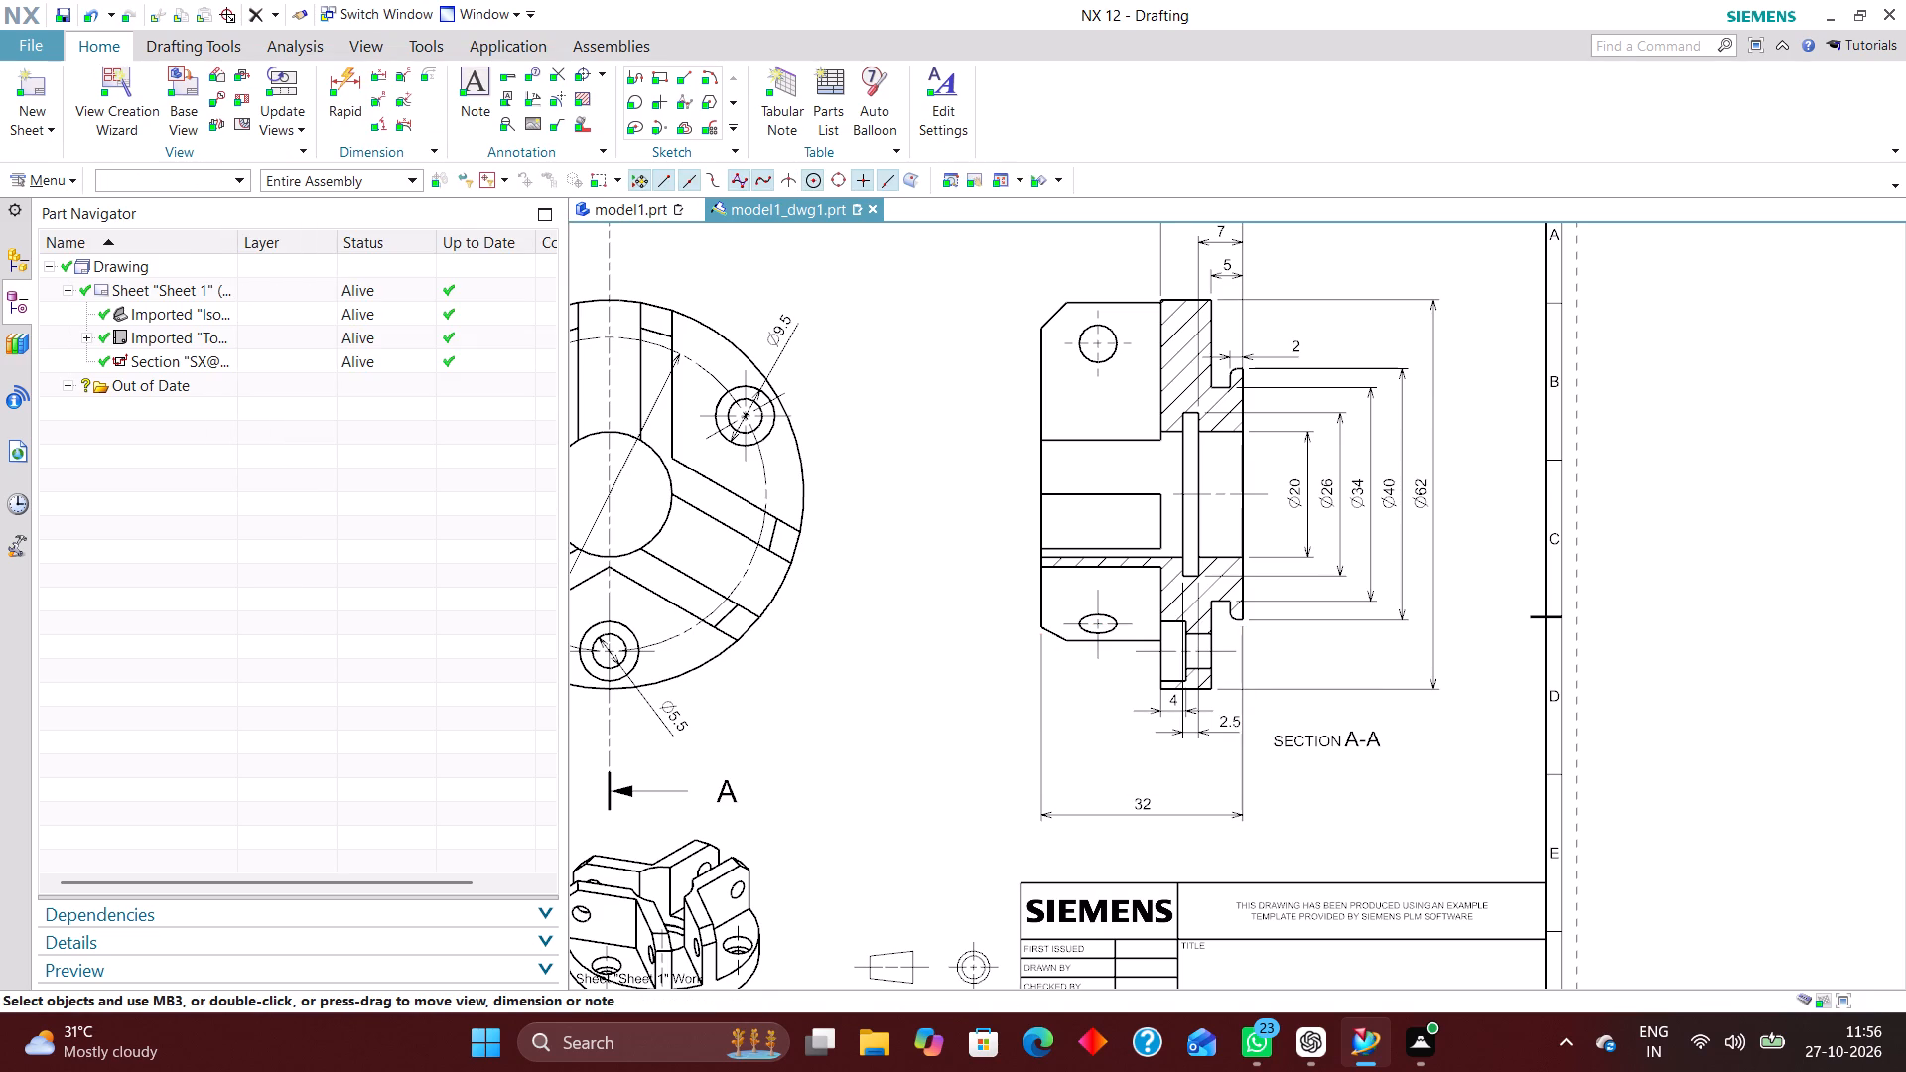
Move the 5 dimension in Section A-A down below the flange's top edge and set its arrows to Out.
{"action": "scroll", "coordinate": [1055, 796], "scroll_direction": "down", "scroll_amount": 2}
{"action": "scroll", "coordinate": [1116, 436], "scroll_direction": "up", "scroll_amount": 2}
{"action": "scroll", "coordinate": [1096, 710], "scroll_direction": "down", "scroll_amount": 2}
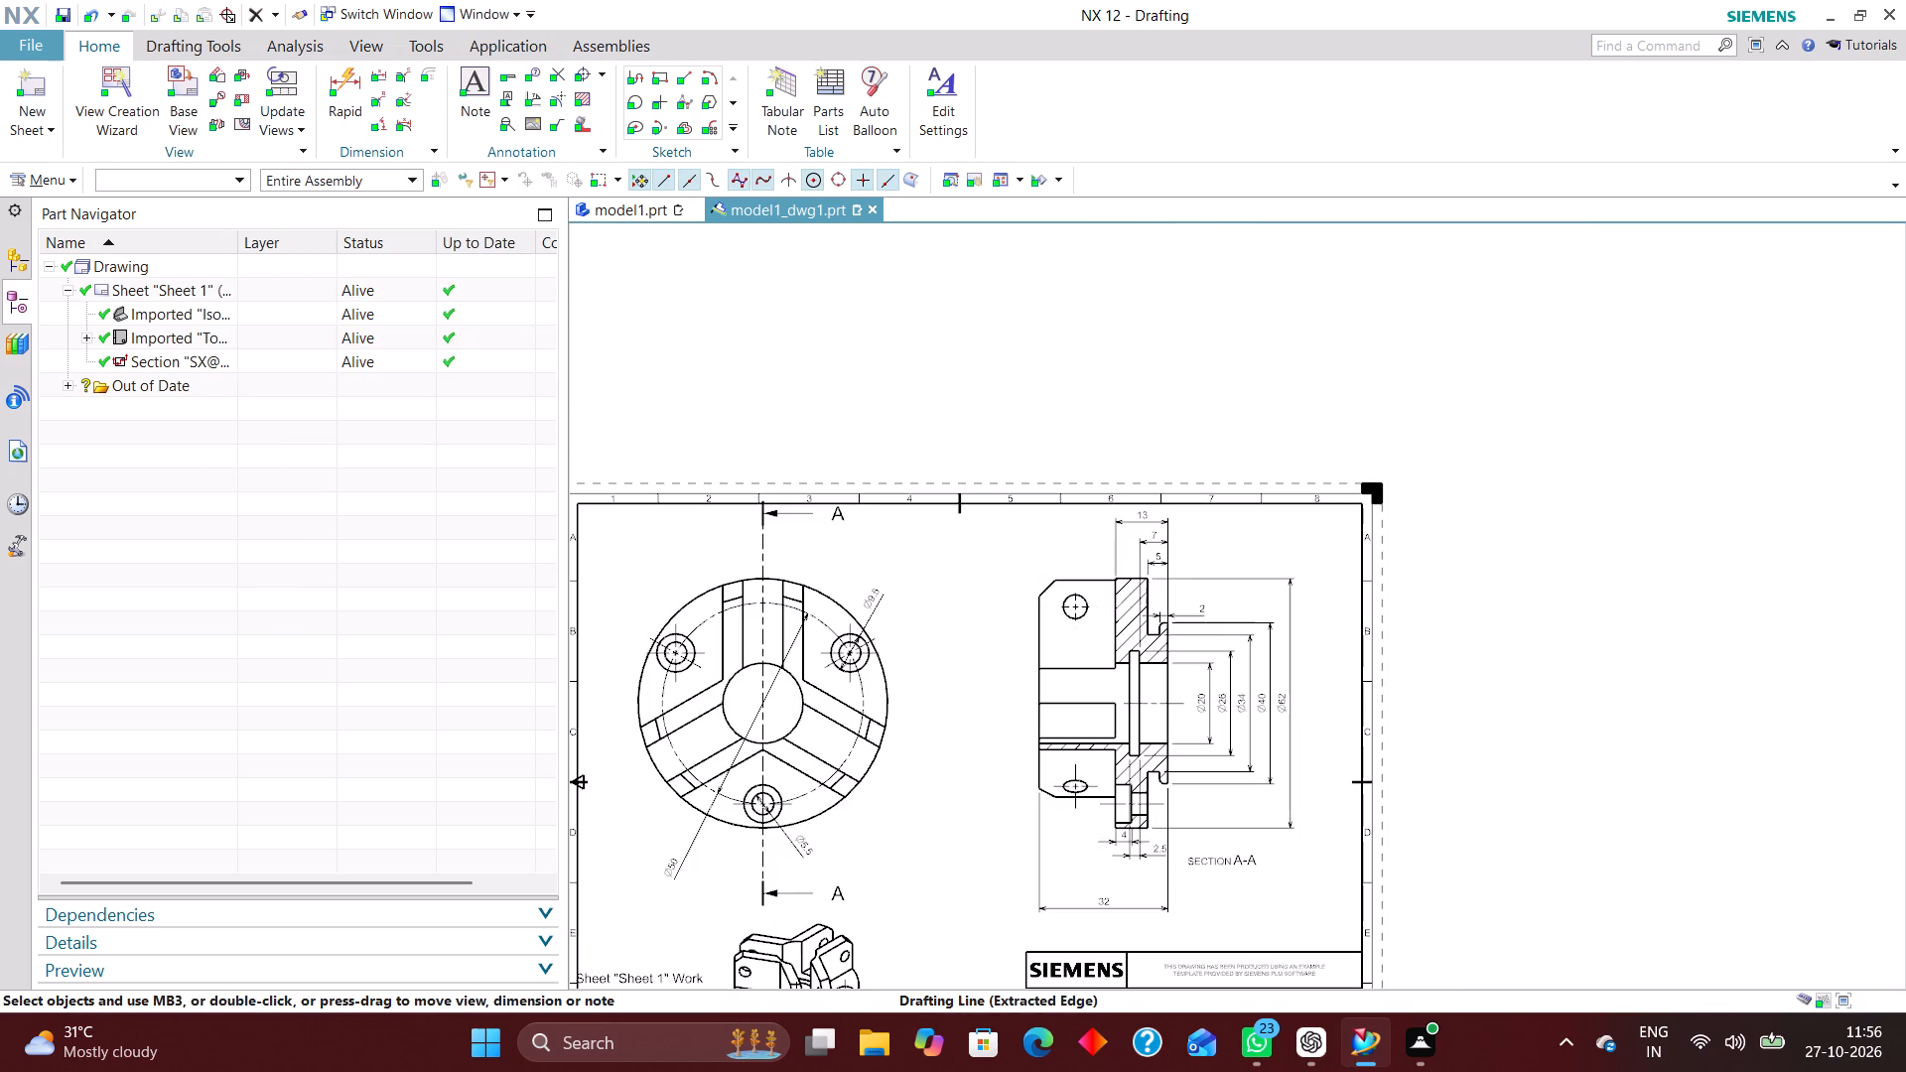
{"action": "scroll", "coordinate": [1128, 516], "scroll_direction": "up", "scroll_amount": 4}
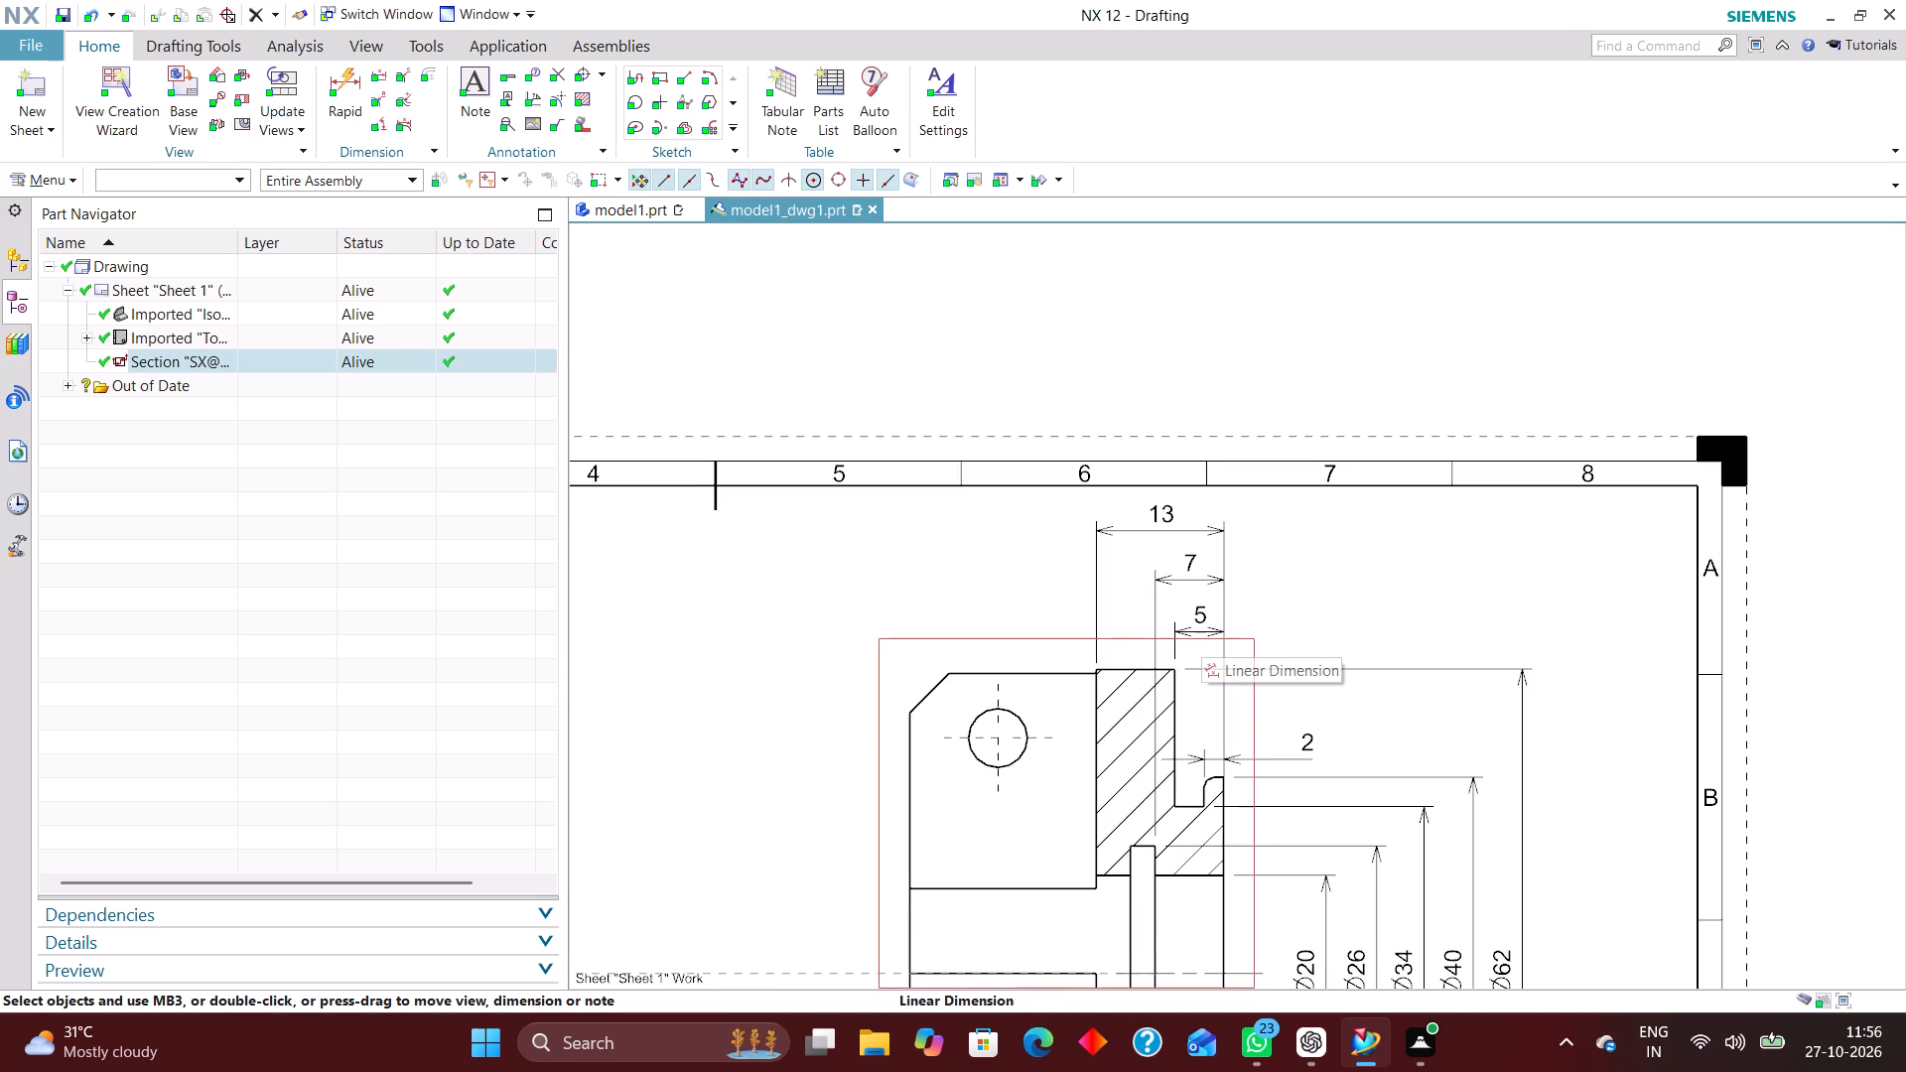
{"action": "scroll", "coordinate": [1160, 732], "scroll_direction": "down", "scroll_amount": 1}
{"action": "scroll", "coordinate": [1189, 647], "scroll_direction": "up", "scroll_amount": 3}
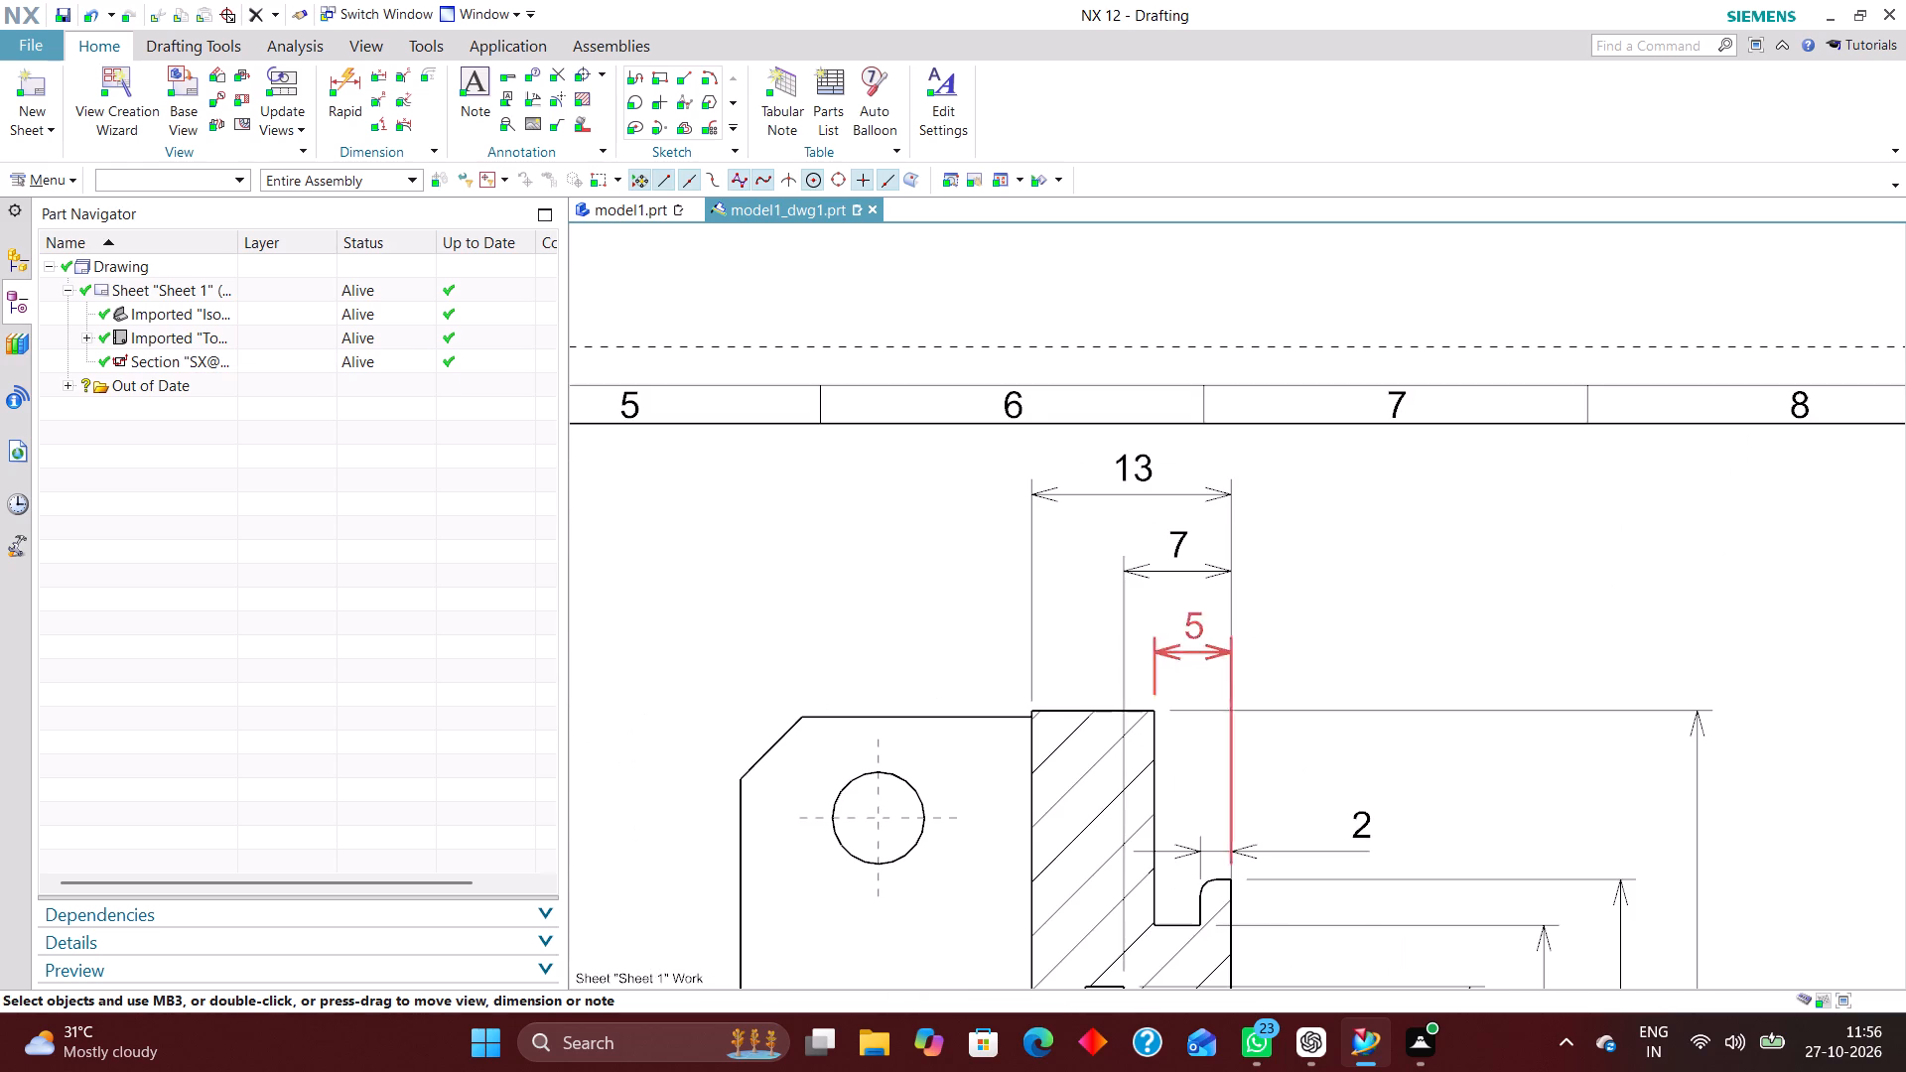
{"action": "left_click_drag", "start_coordinate": [1187, 640], "coordinate": [1191, 737]}
{"action": "double_click", "coordinate": [1183, 763]}
{"action": "left_click", "coordinate": [1235, 762]}
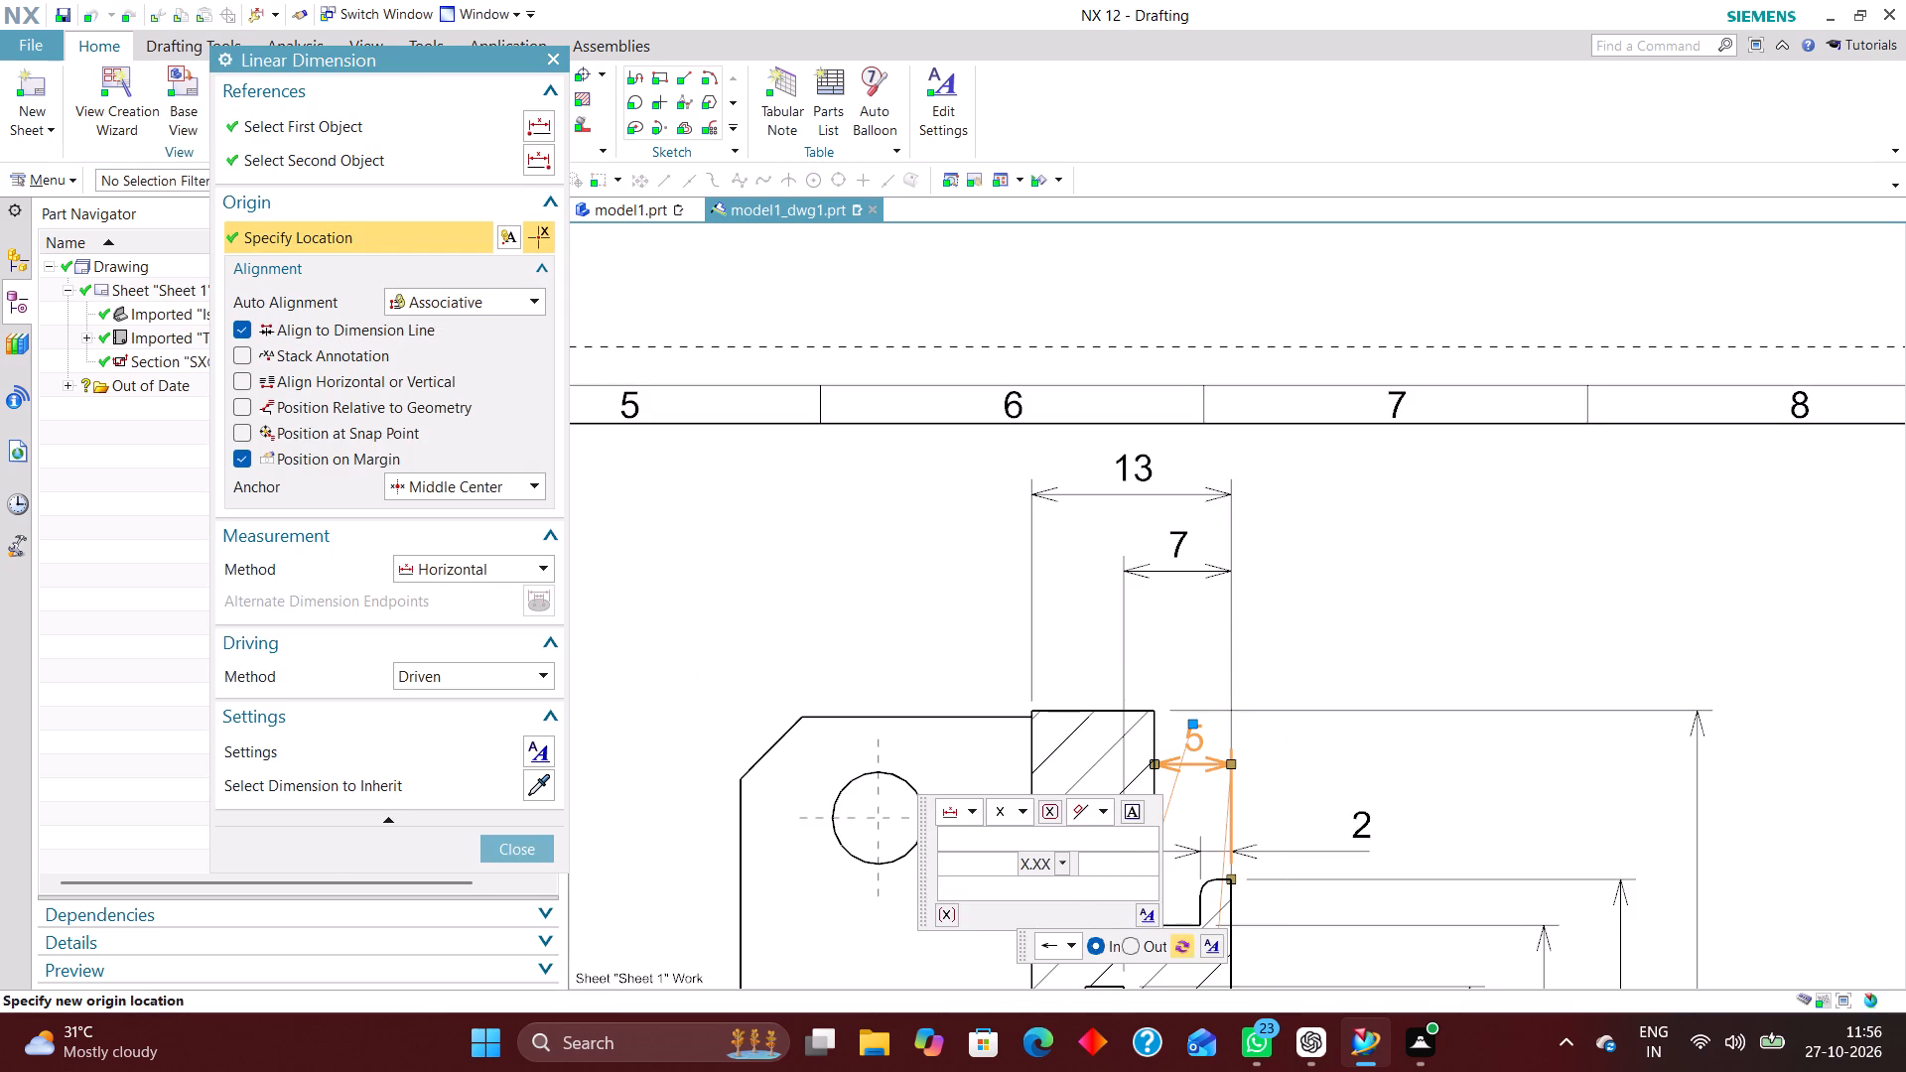
{"action": "left_click", "coordinate": [1134, 943]}
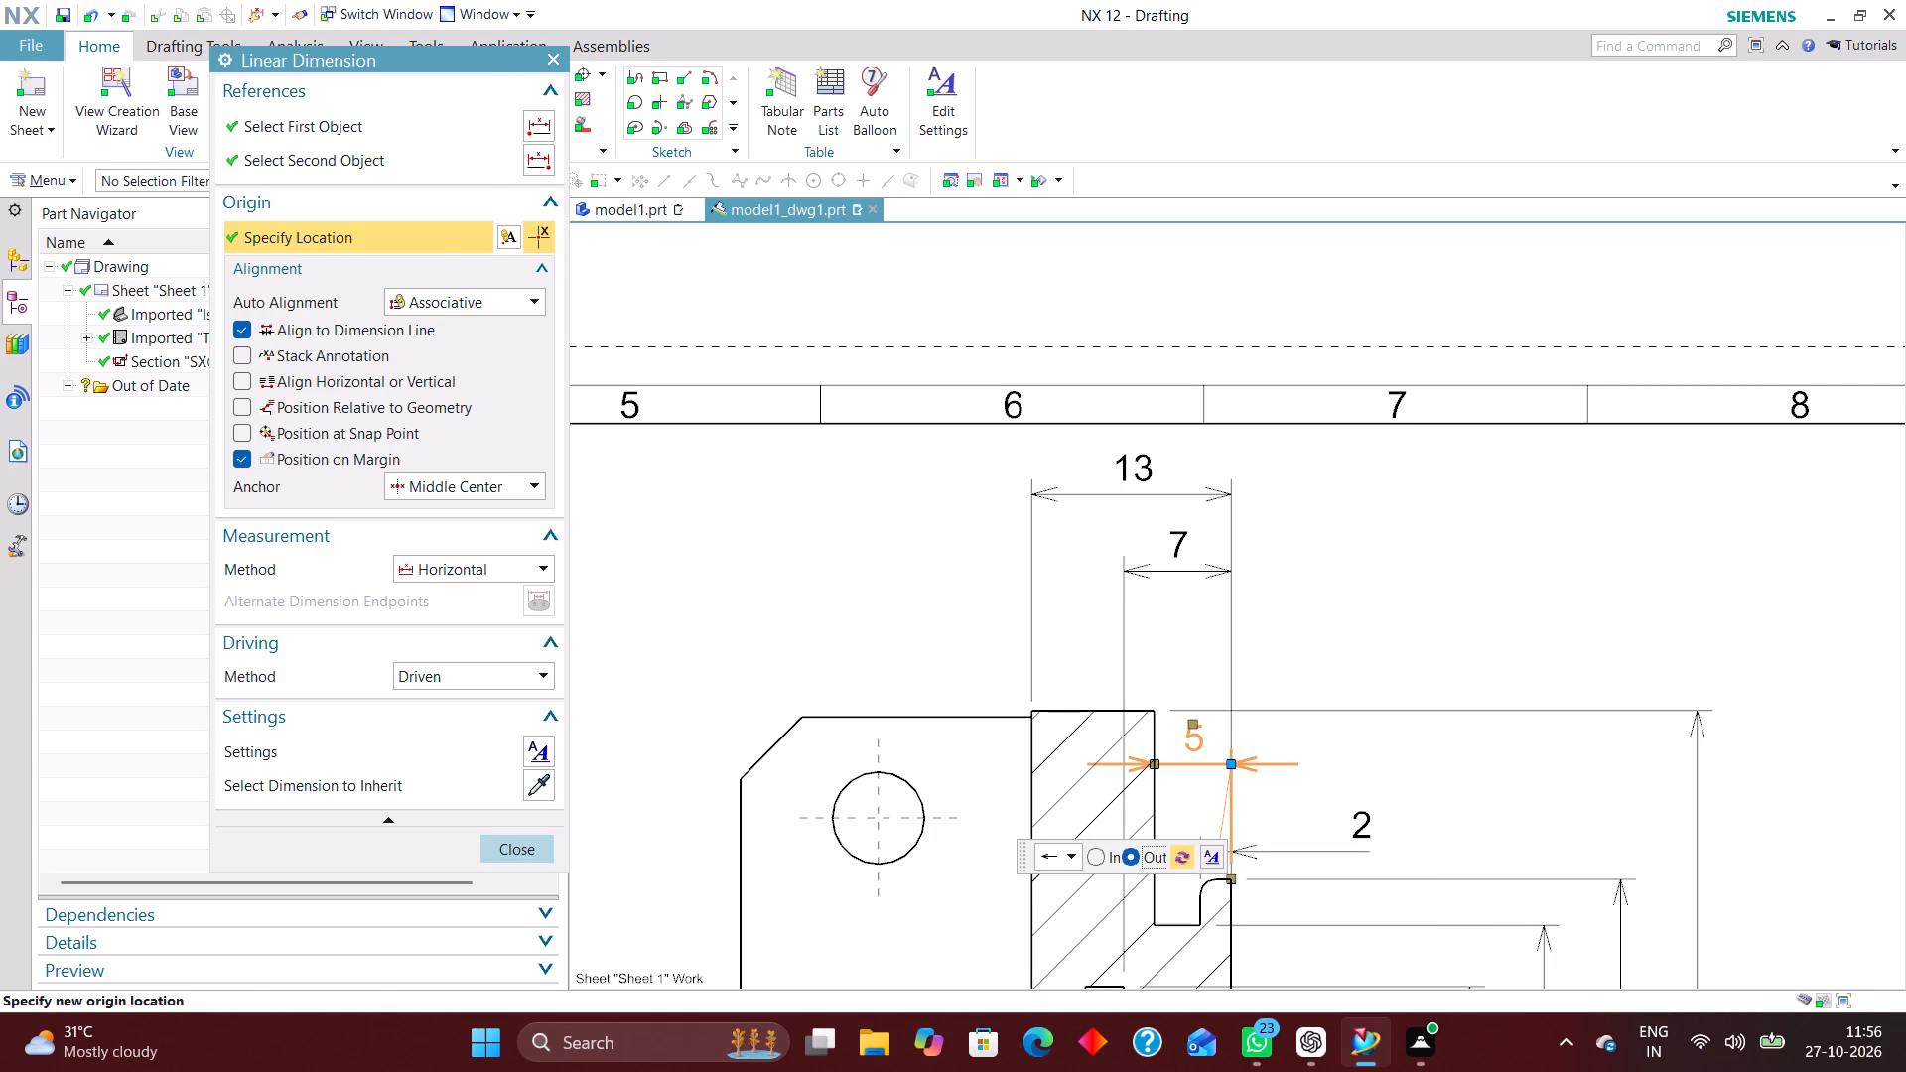
{"action": "left_click", "coordinate": [525, 848]}
Move the 7 and 13 dimensions down close to the top of Section A-A, keeping the 13 above the 7.
{"action": "left_click_drag", "start_coordinate": [1178, 561], "coordinate": [1176, 660]}
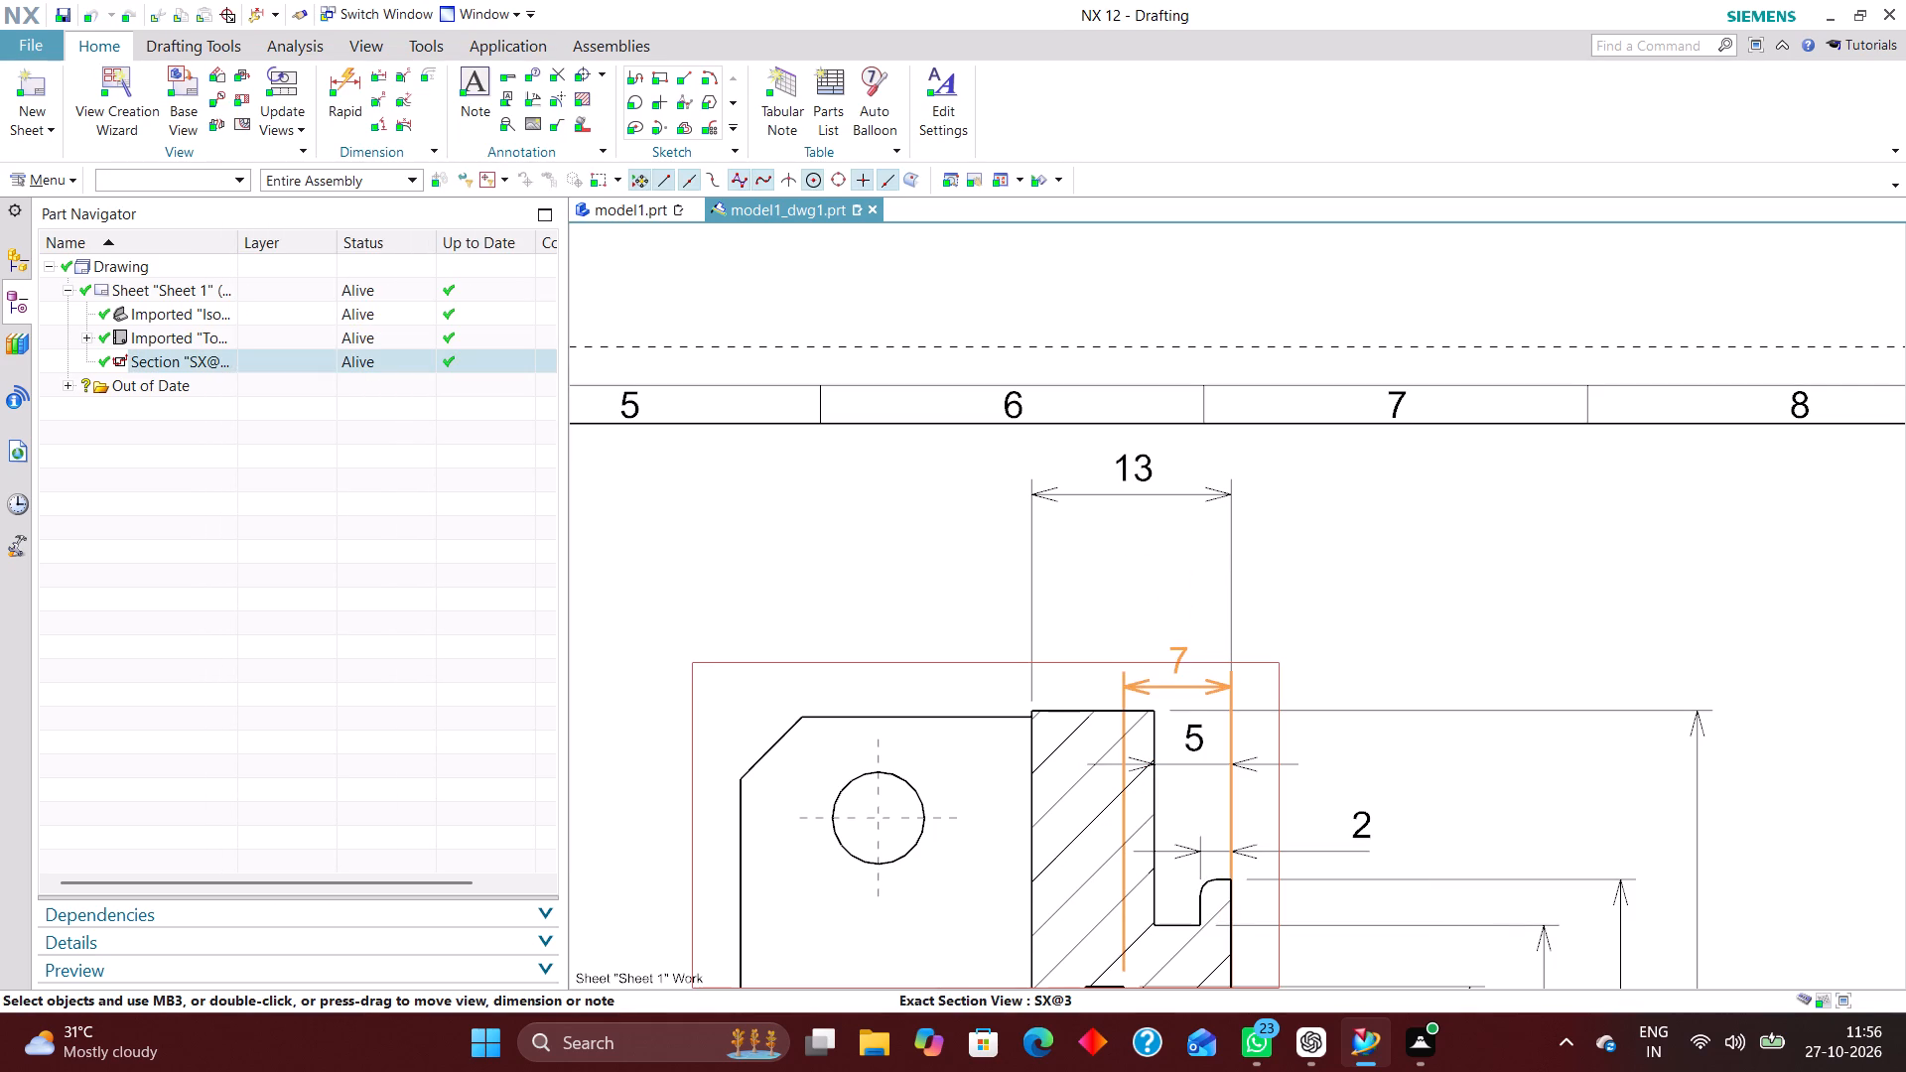
{"action": "left_click_drag", "start_coordinate": [1176, 660], "coordinate": [1179, 664]}
{"action": "left_click_drag", "start_coordinate": [1141, 477], "coordinate": [1148, 603]}
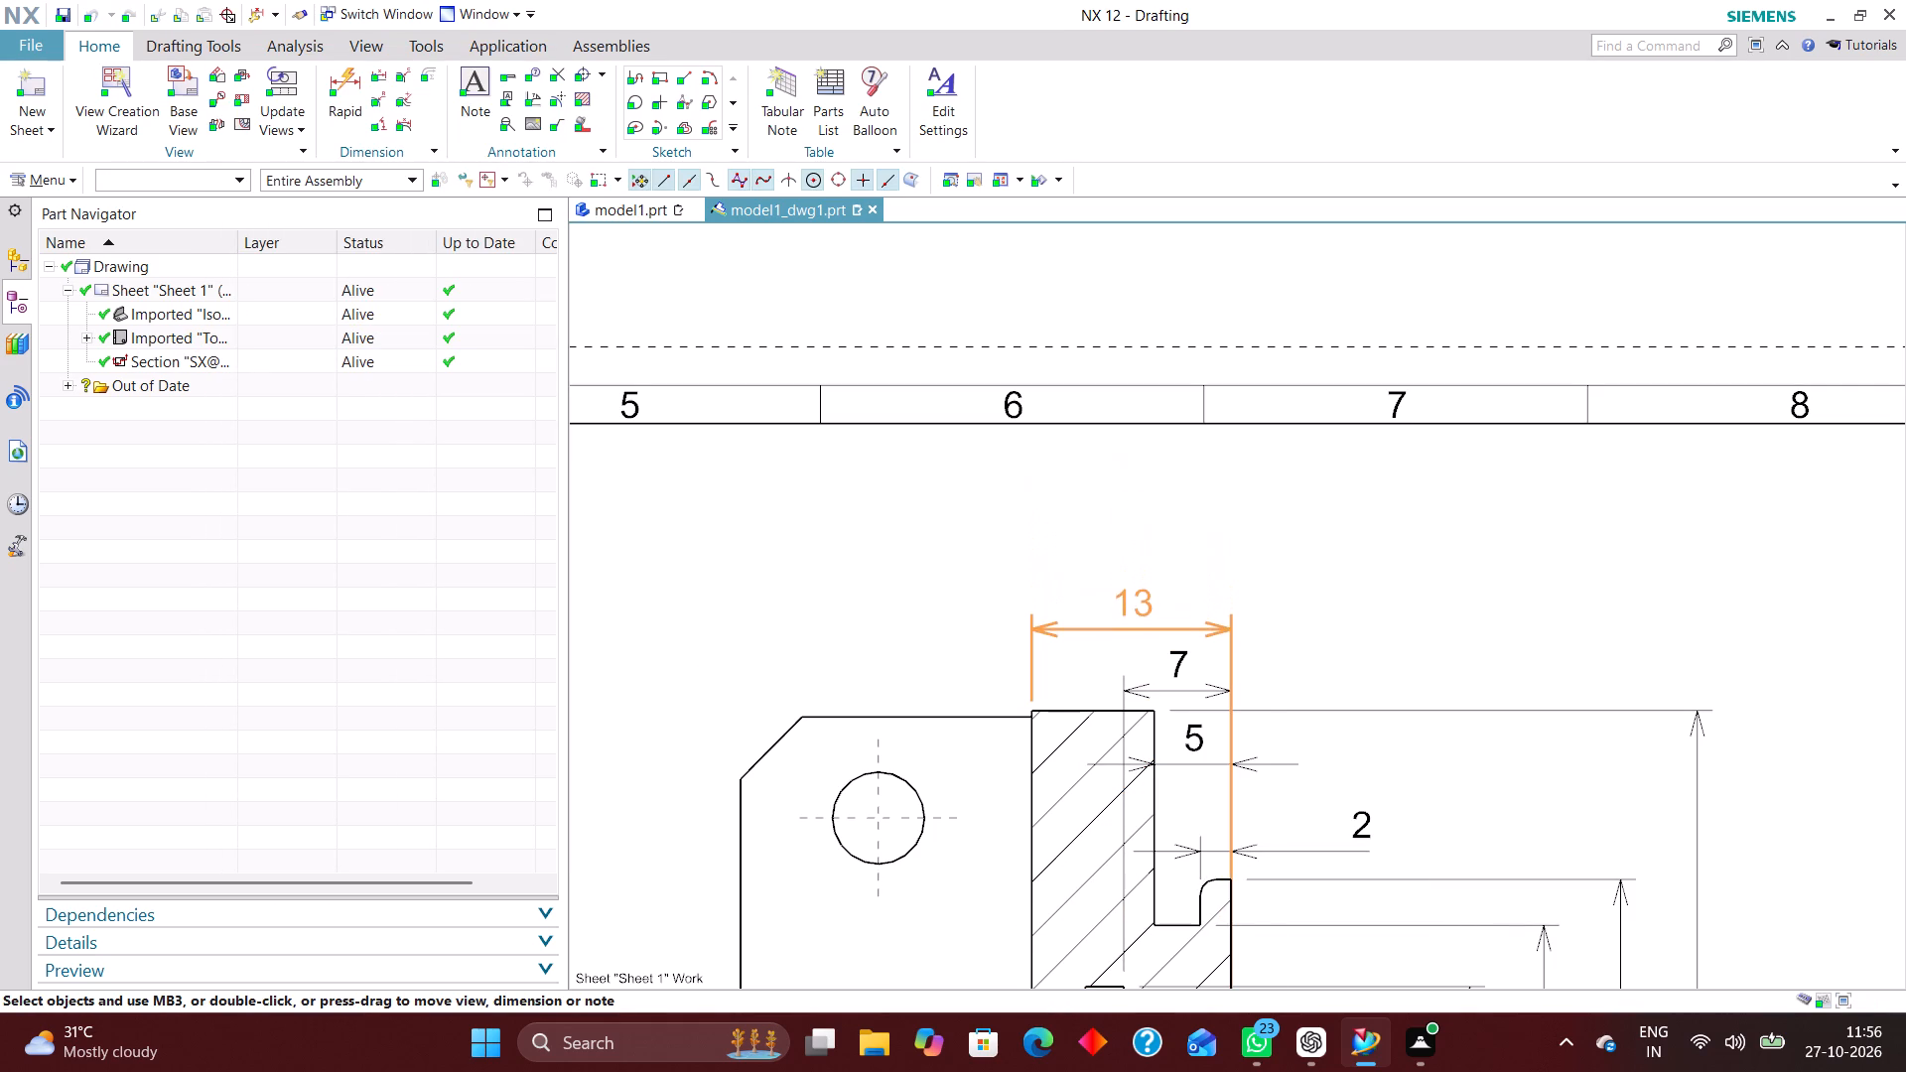
{"action": "left_click_drag", "start_coordinate": [1148, 603], "coordinate": [1151, 614]}
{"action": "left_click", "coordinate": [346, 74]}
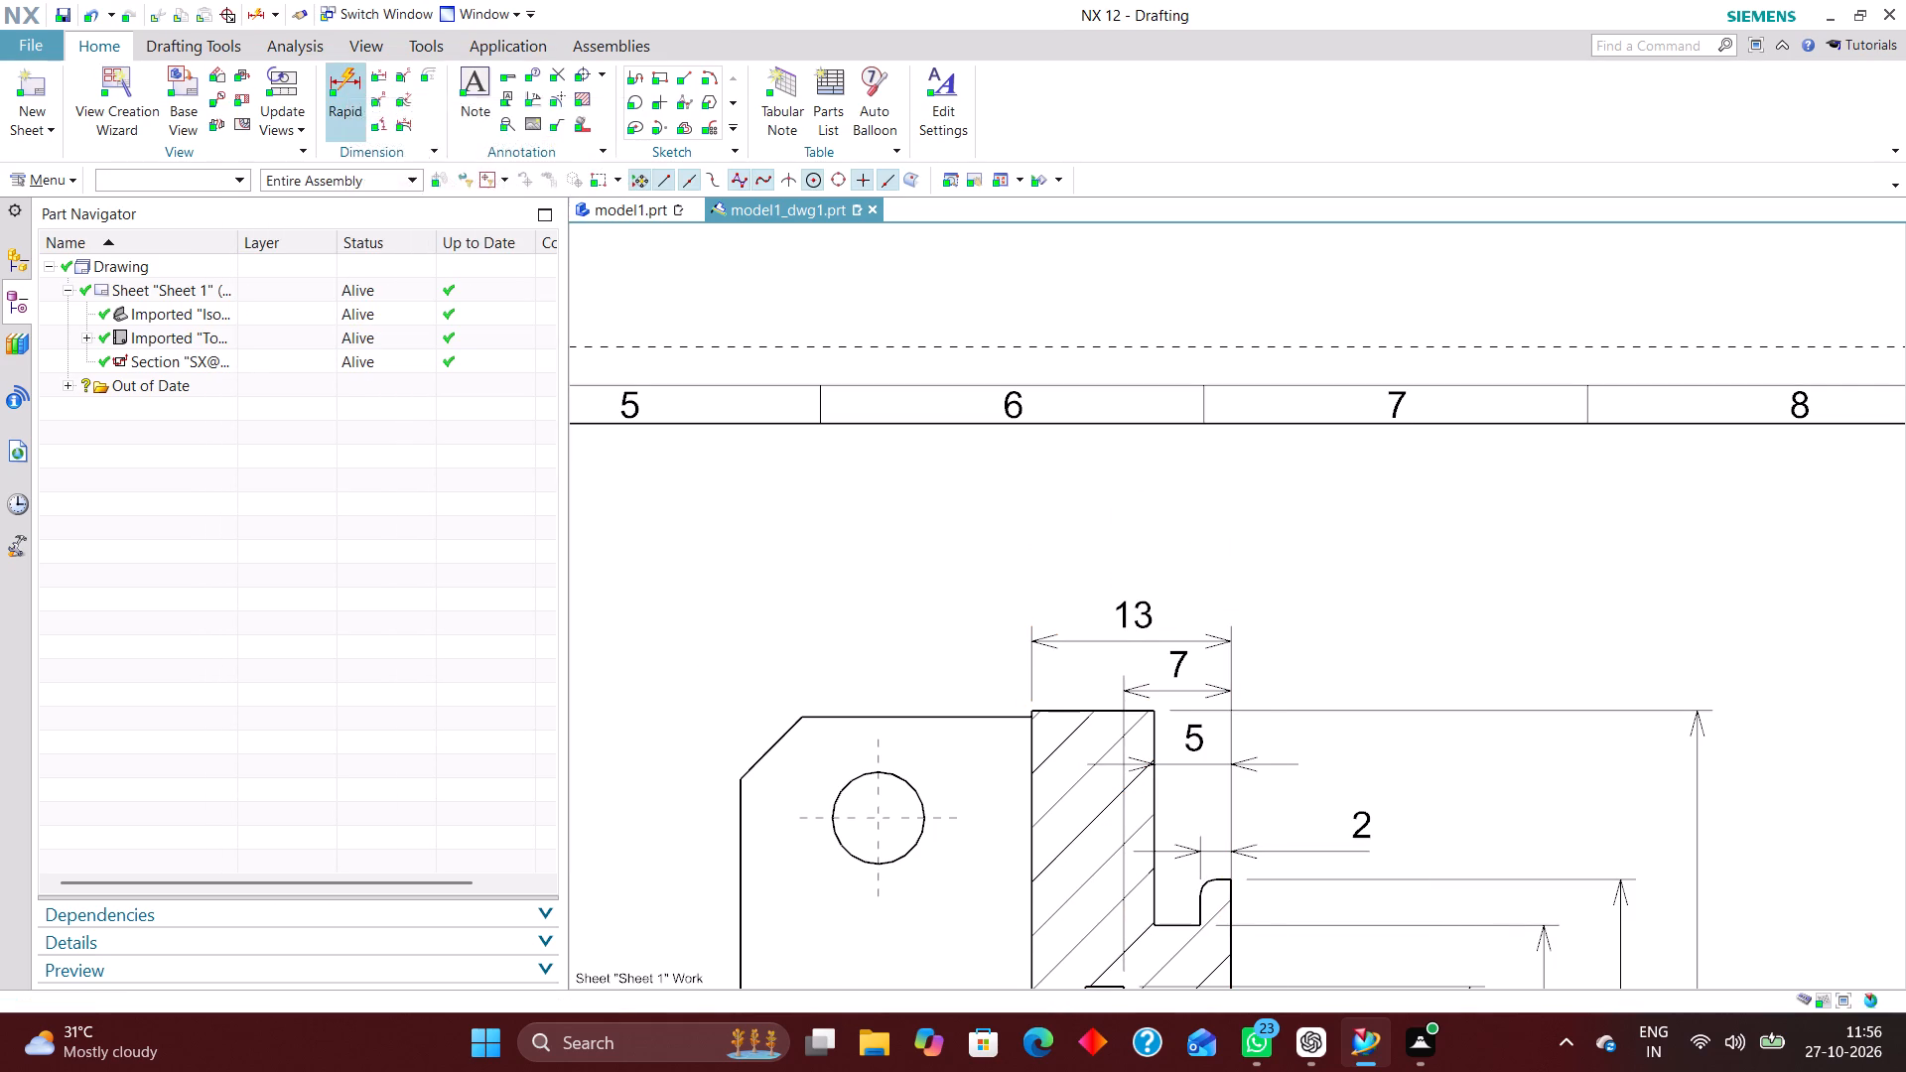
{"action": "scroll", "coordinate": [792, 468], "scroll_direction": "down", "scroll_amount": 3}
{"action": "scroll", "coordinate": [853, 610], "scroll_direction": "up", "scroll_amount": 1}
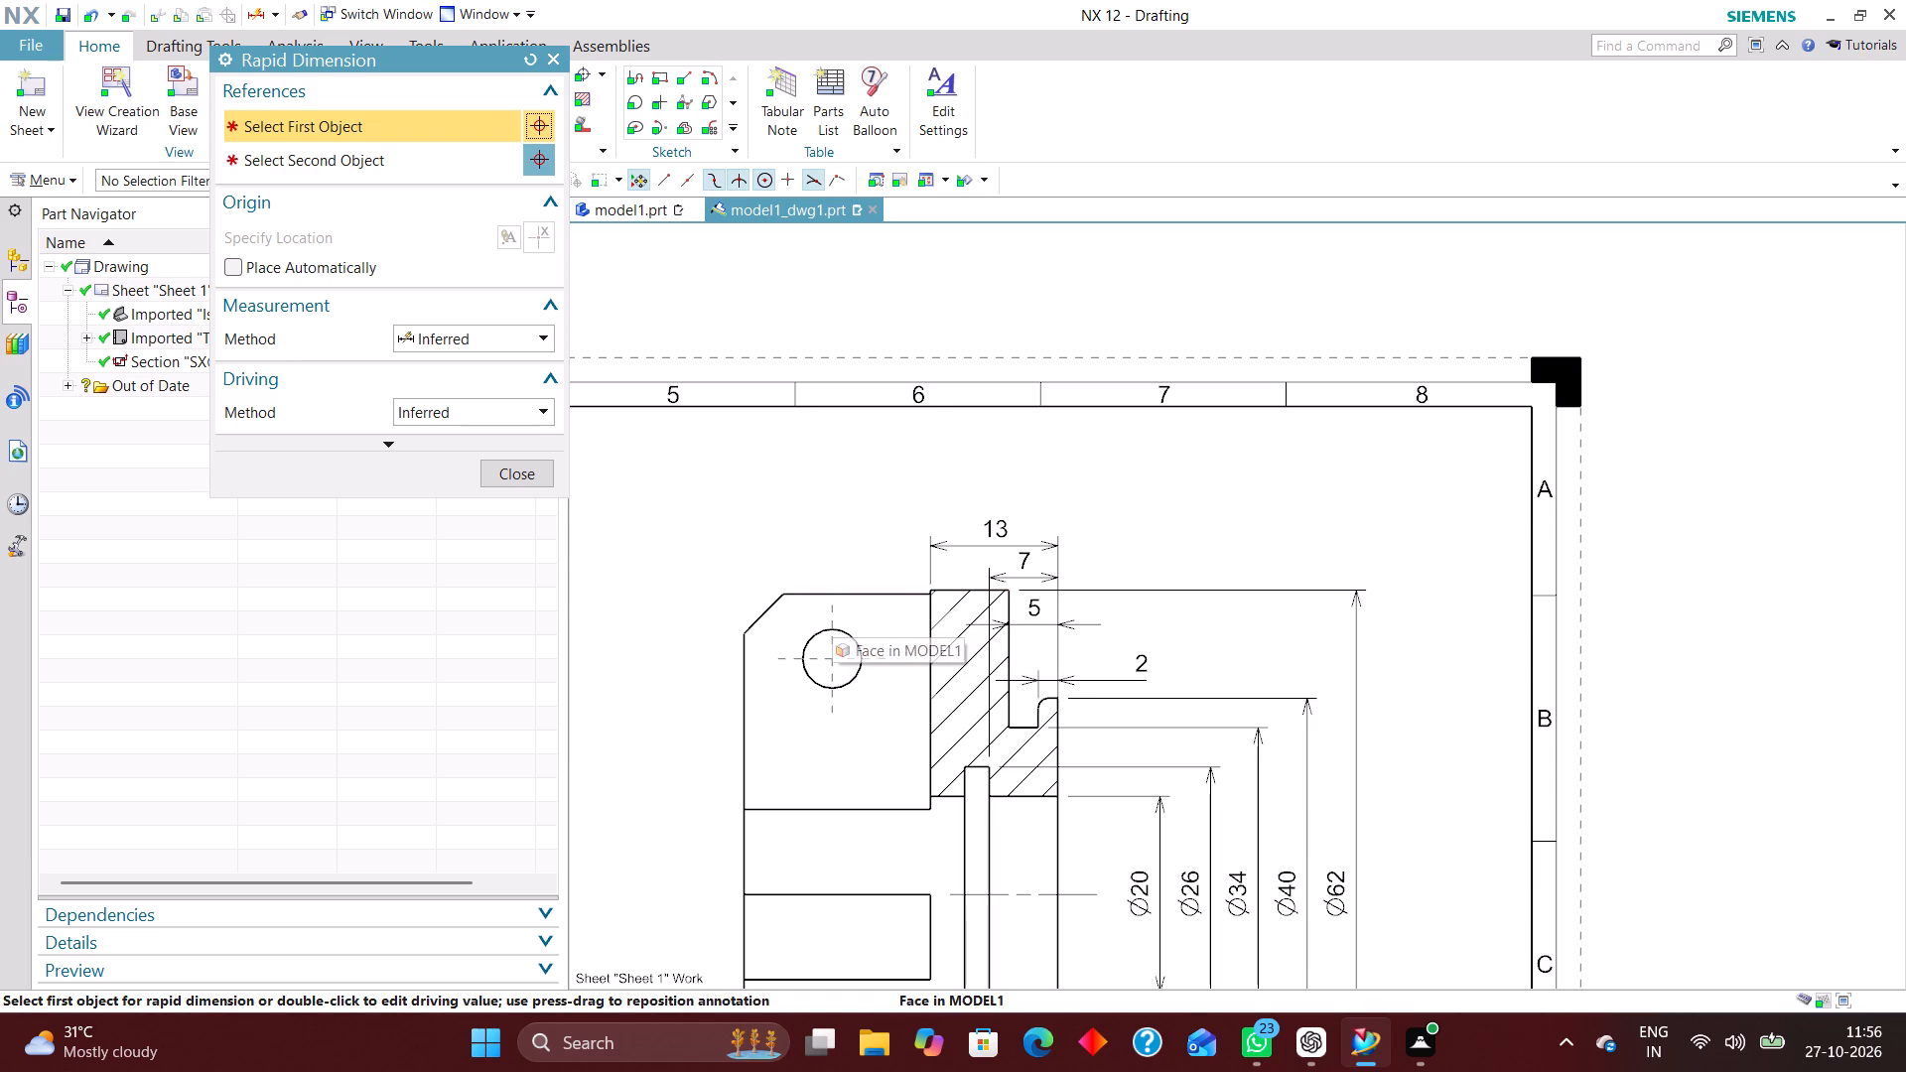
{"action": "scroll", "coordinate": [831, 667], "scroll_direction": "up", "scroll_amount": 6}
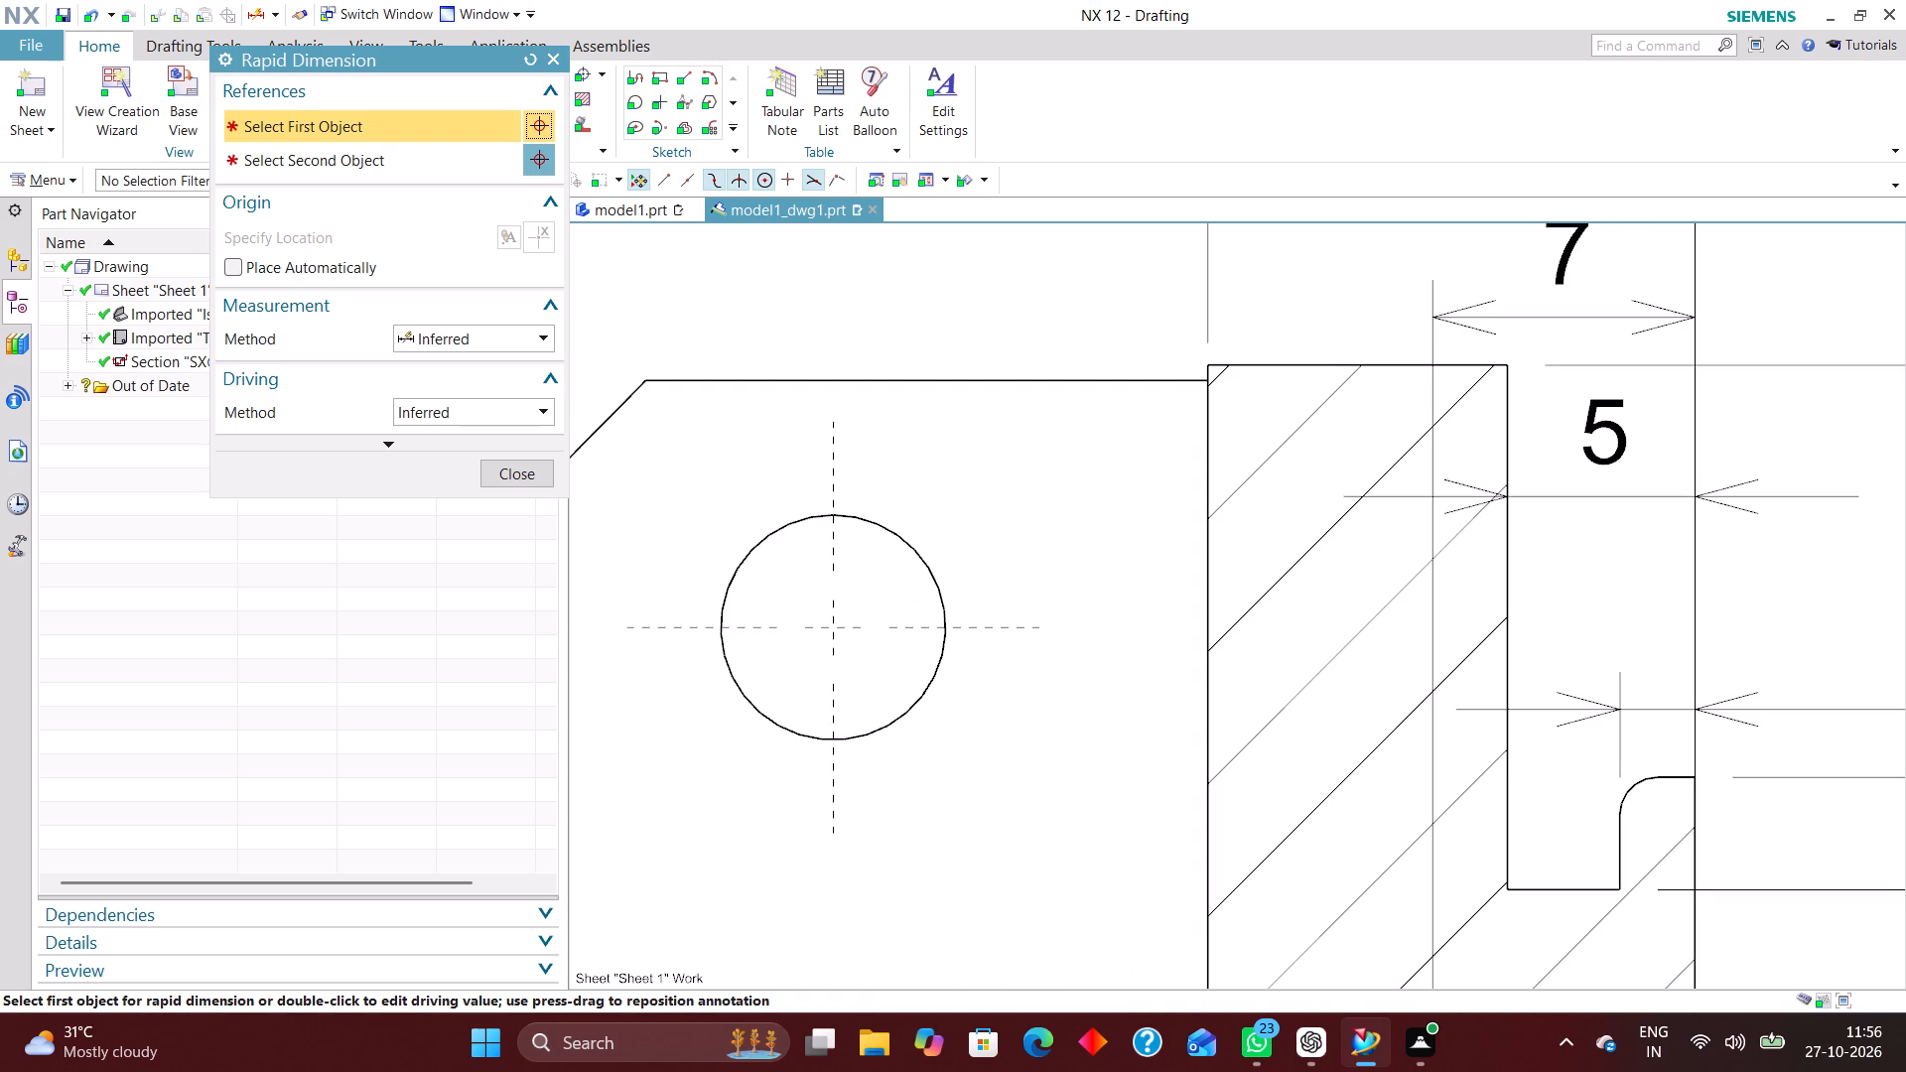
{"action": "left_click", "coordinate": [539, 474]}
Delete the existing center mark on Section A-A's upper round hole and add a new one there.
{"action": "scroll", "coordinate": [808, 544], "scroll_direction": "down", "scroll_amount": 1}
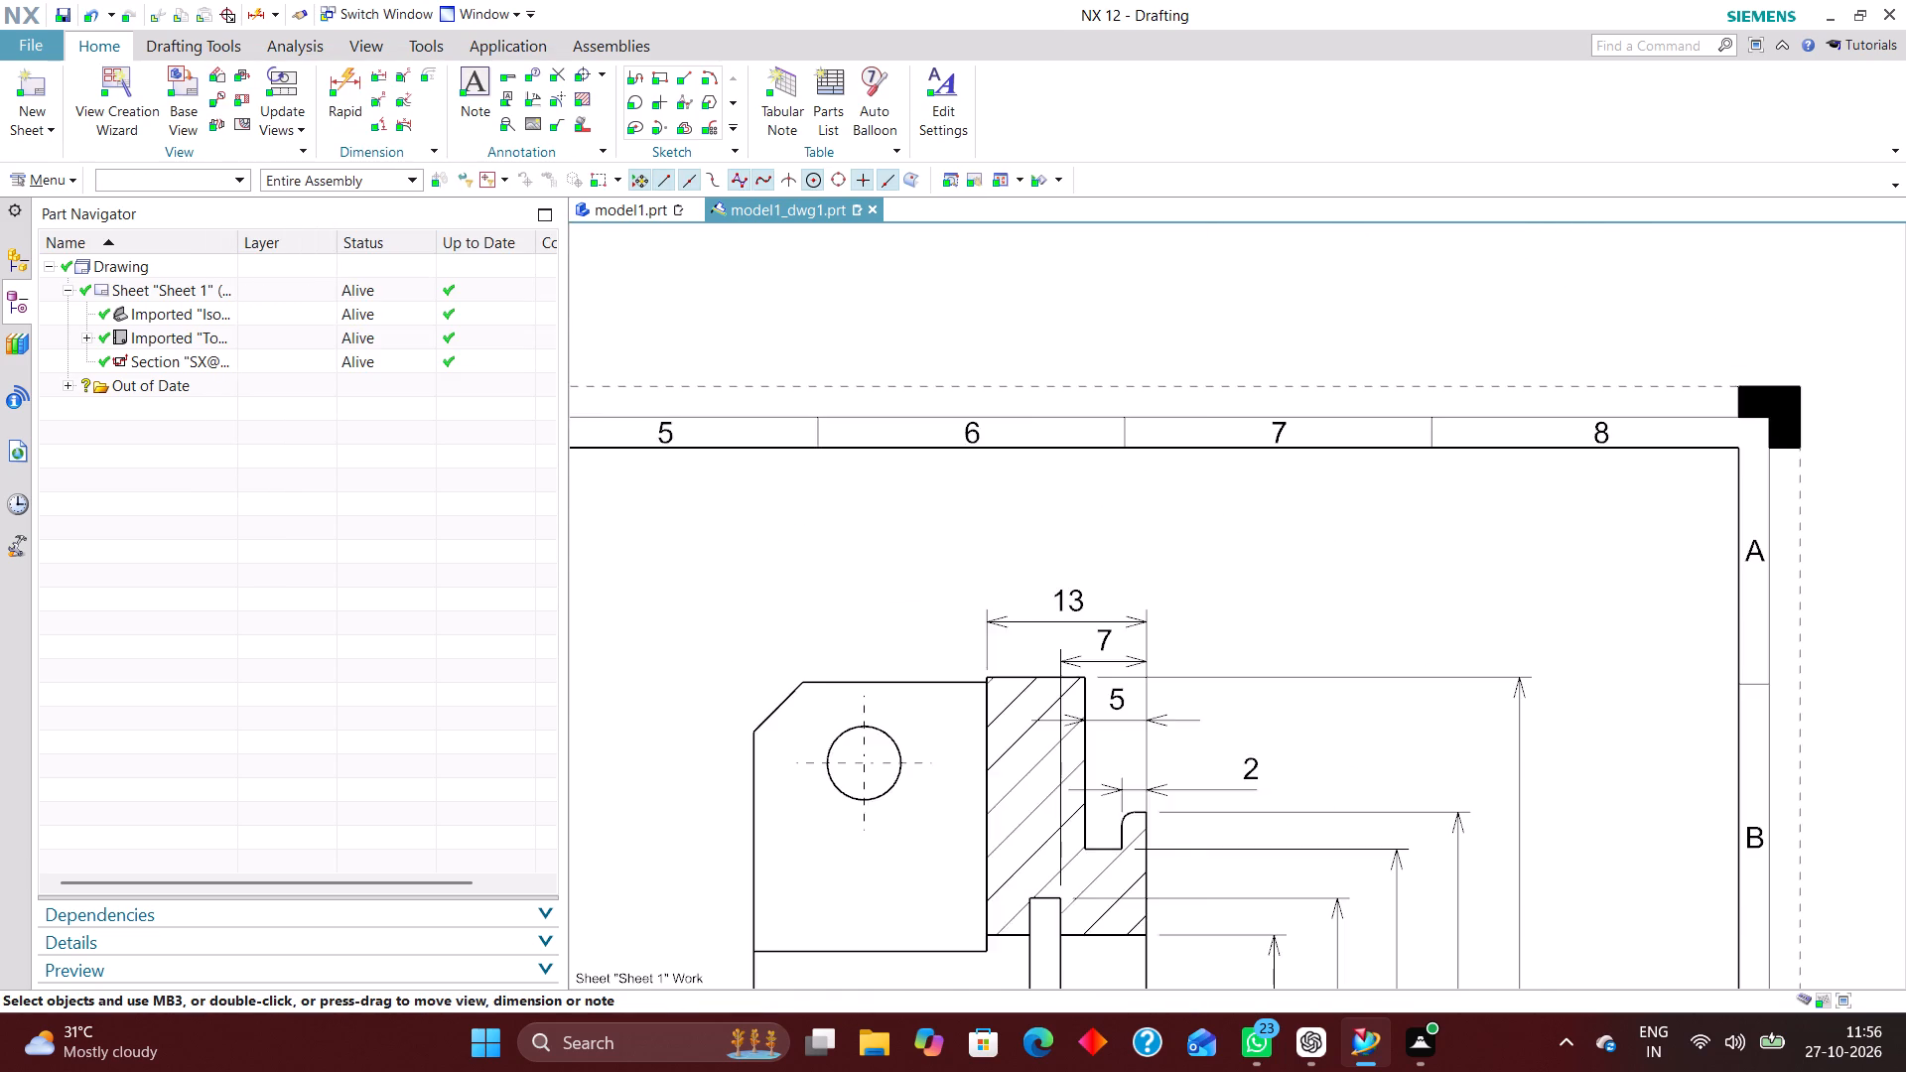
{"action": "scroll", "coordinate": [832, 670], "scroll_direction": "up", "scroll_amount": 4}
{"action": "right_click_drag", "start_coordinate": [903, 753], "coordinate": [843, 737]}
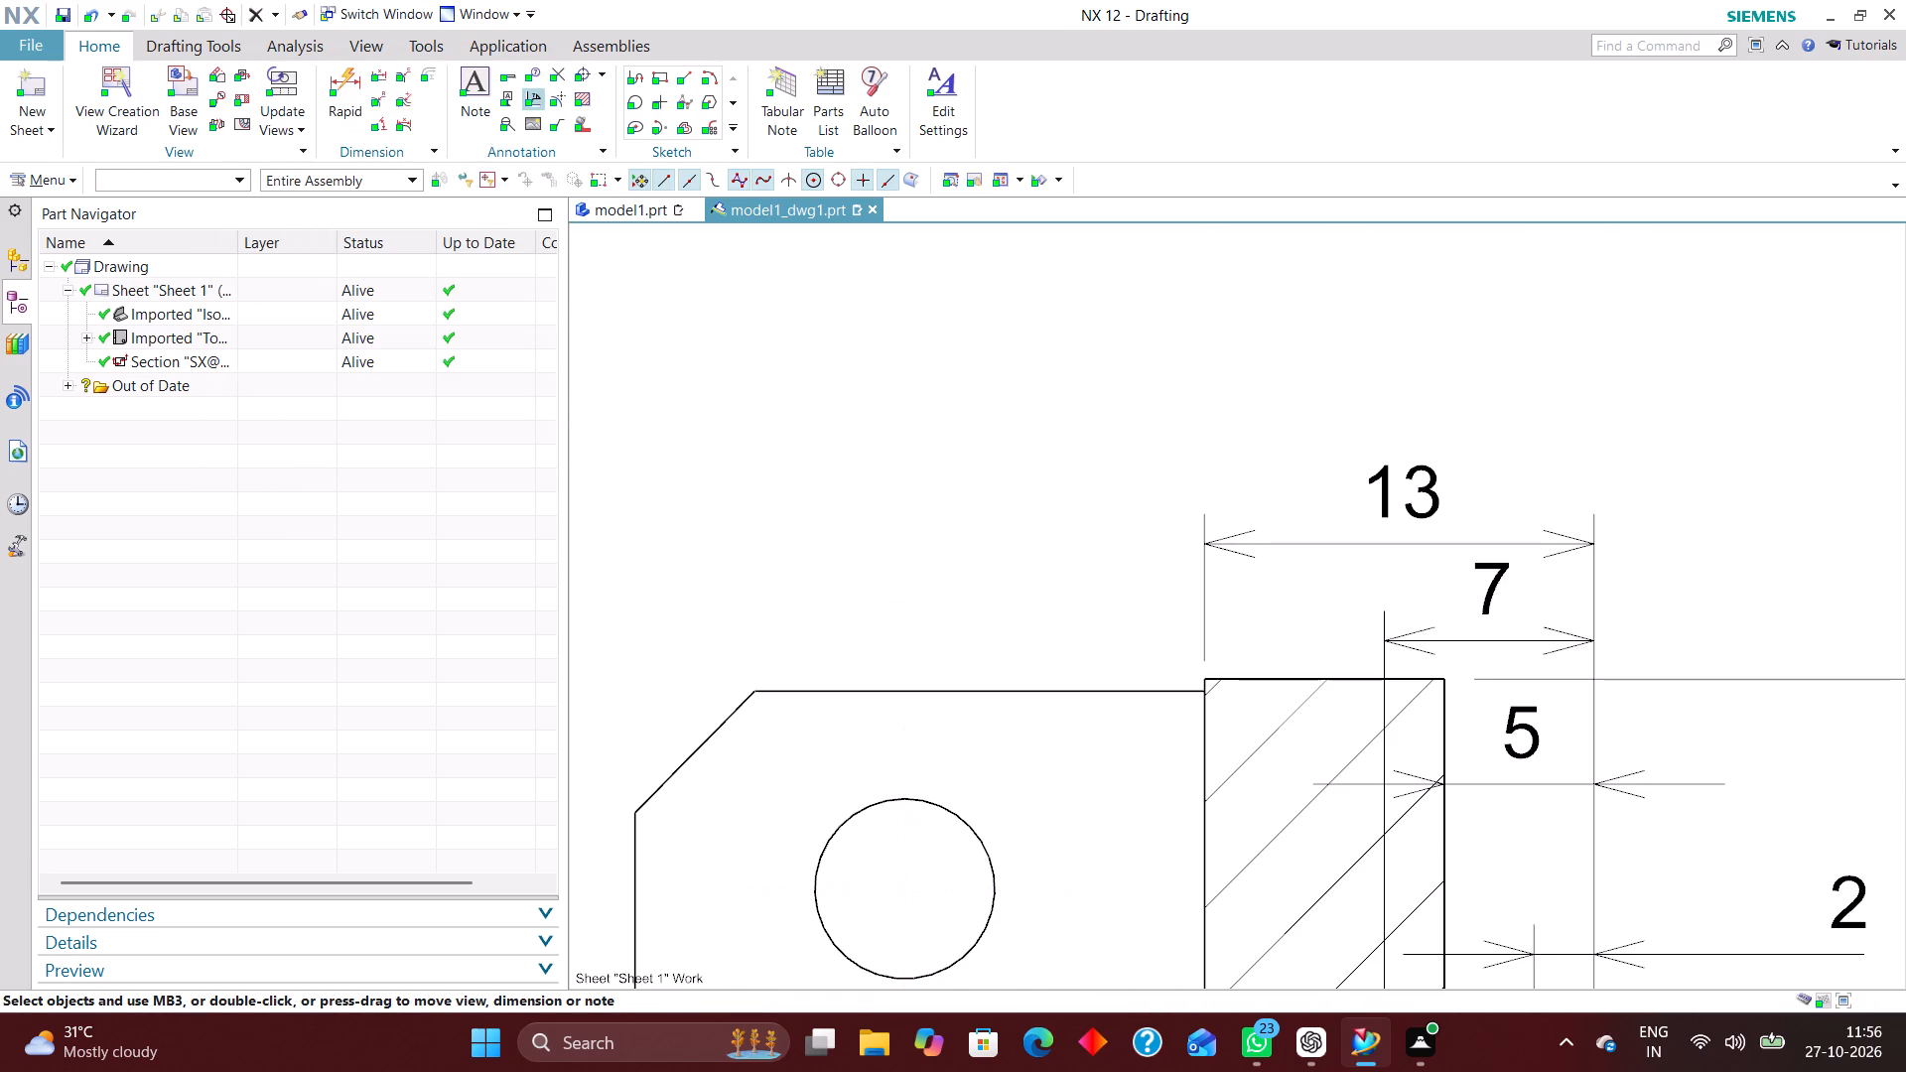
{"action": "left_click", "coordinate": [576, 79]}
{"action": "left_click", "coordinate": [942, 803]}
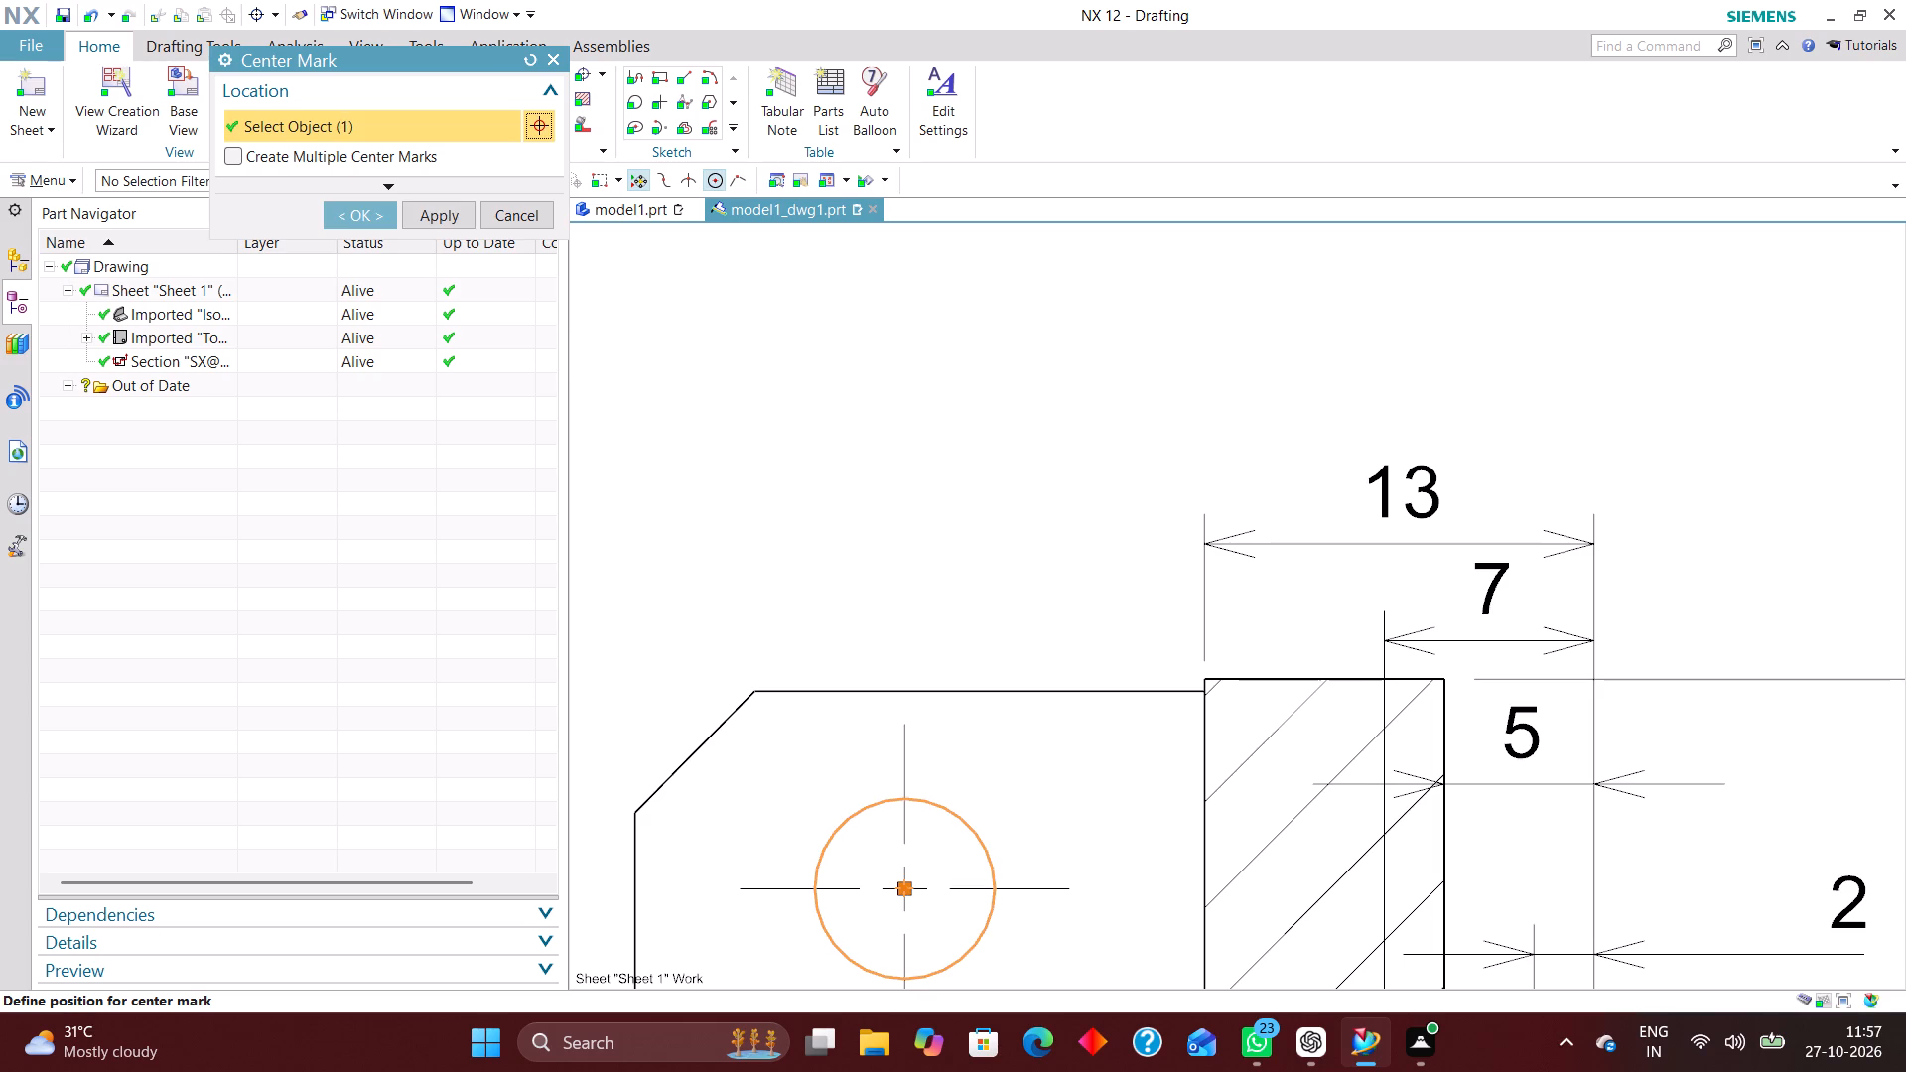
{"action": "left_click", "coordinate": [357, 213]}
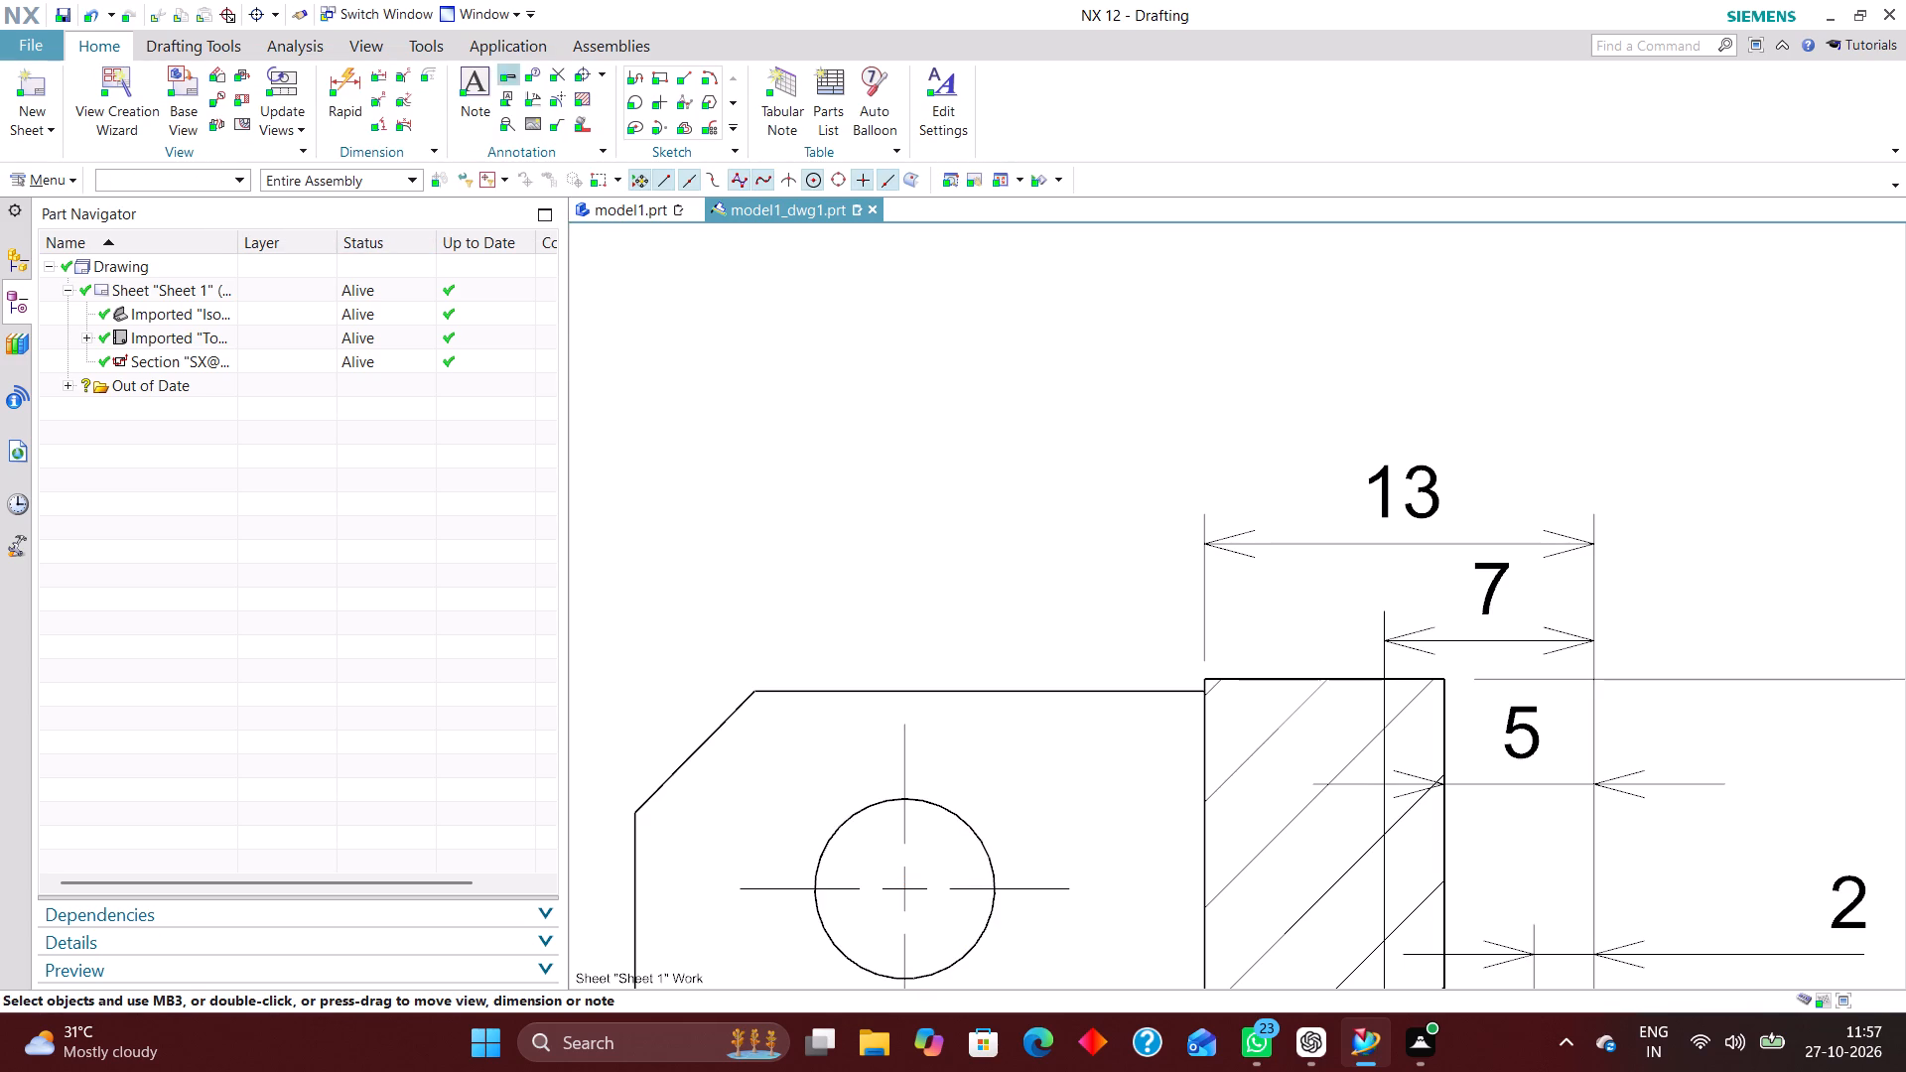
Dimension the horizontal distance from the upper round hole's center to the rimmed end face, placing it above the 13 dimension.
{"action": "left_click", "coordinate": [356, 75]}
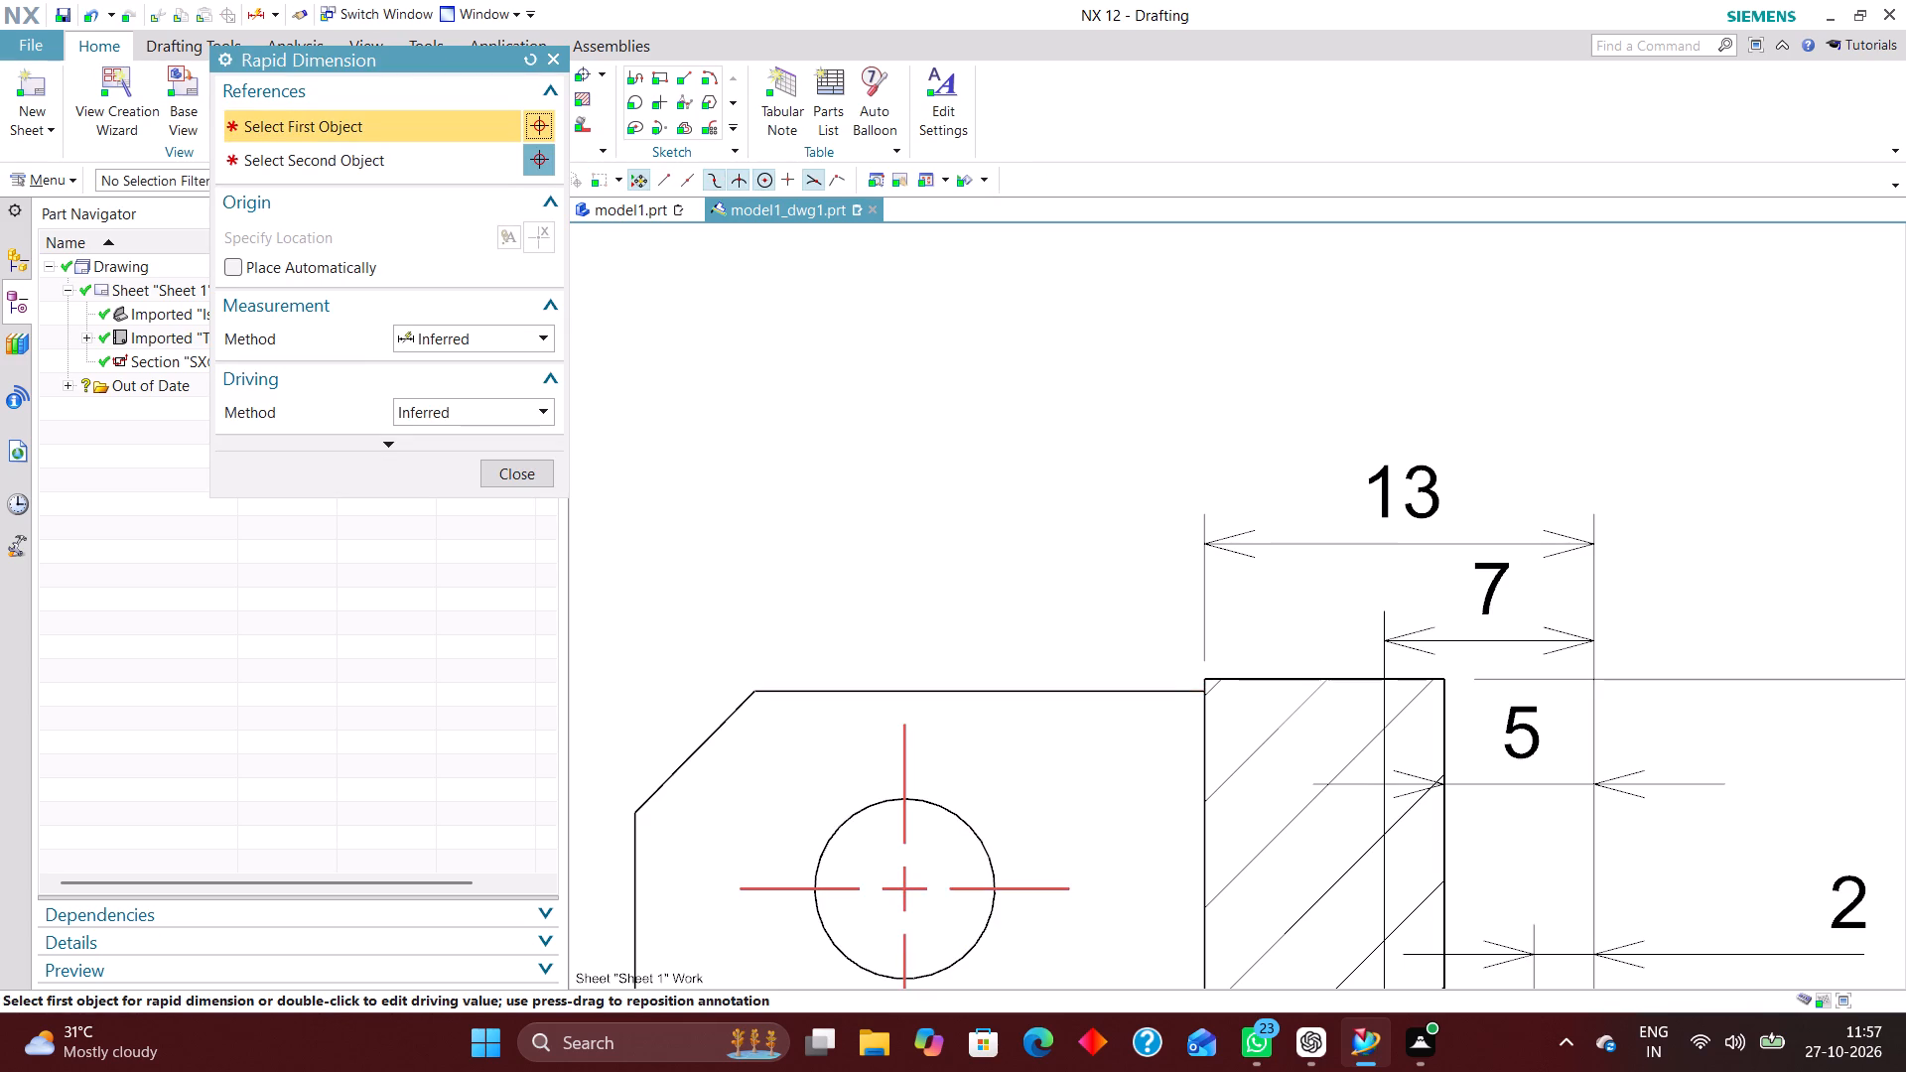
{"action": "left_click", "coordinate": [903, 746]}
{"action": "scroll", "coordinate": [756, 543], "scroll_direction": "down", "scroll_amount": 3}
{"action": "scroll", "coordinate": [919, 625], "scroll_direction": "down", "scroll_amount": 1}
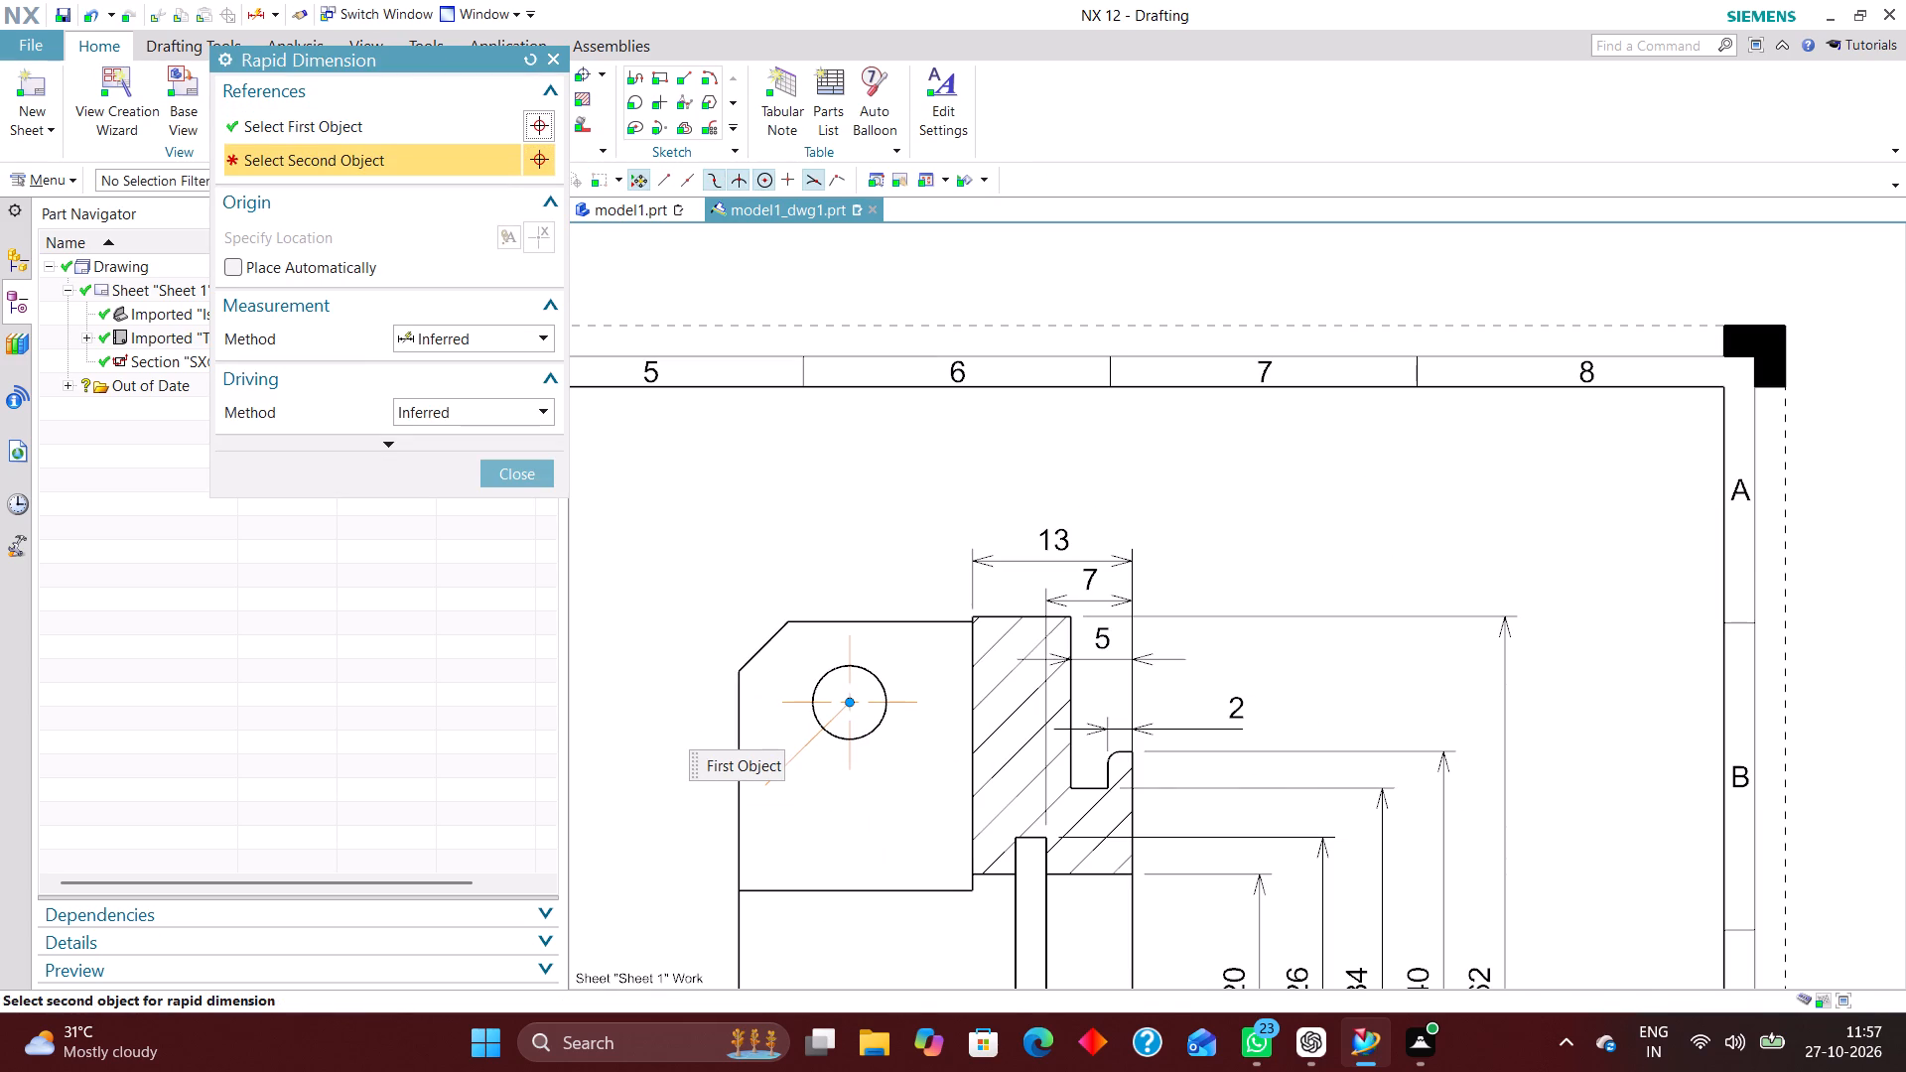
{"action": "left_click", "coordinate": [1132, 751]}
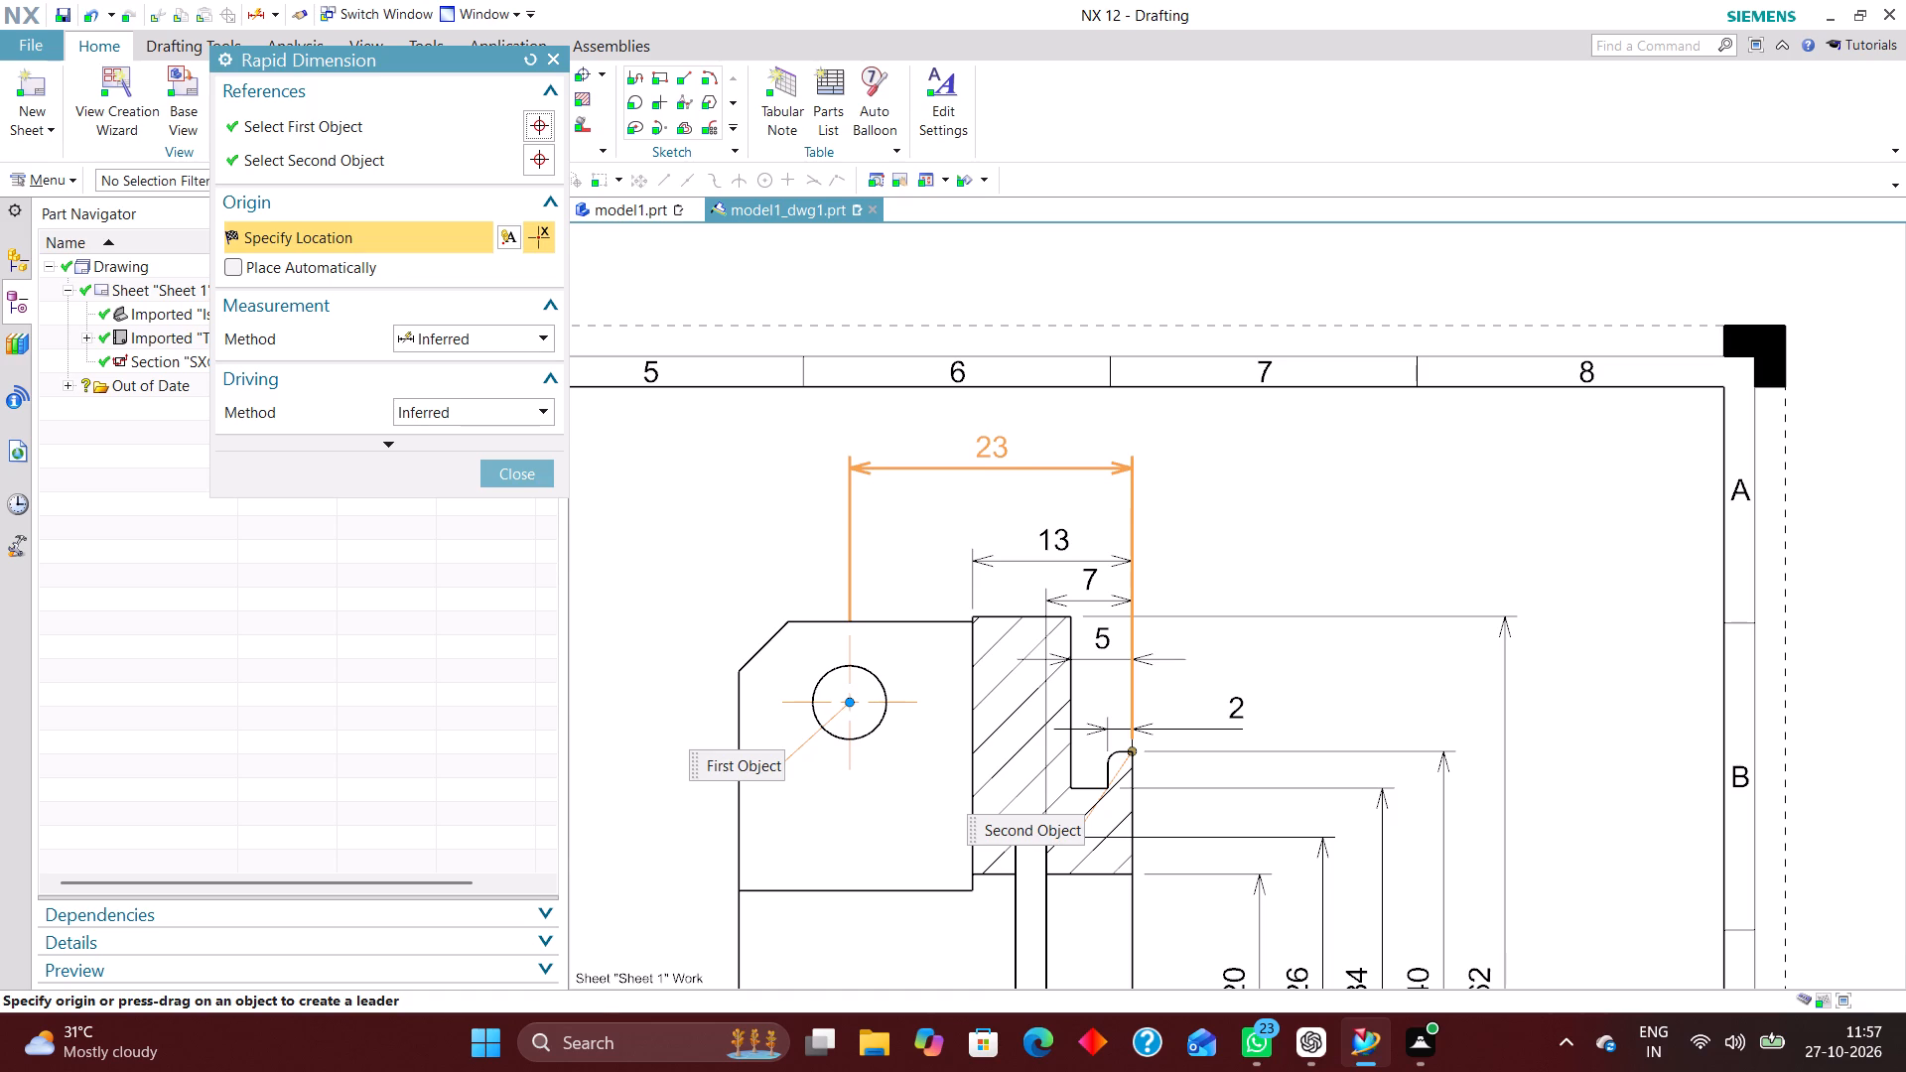
{"action": "left_click", "coordinate": [990, 447]}
{"action": "left_click", "coordinate": [513, 474]}
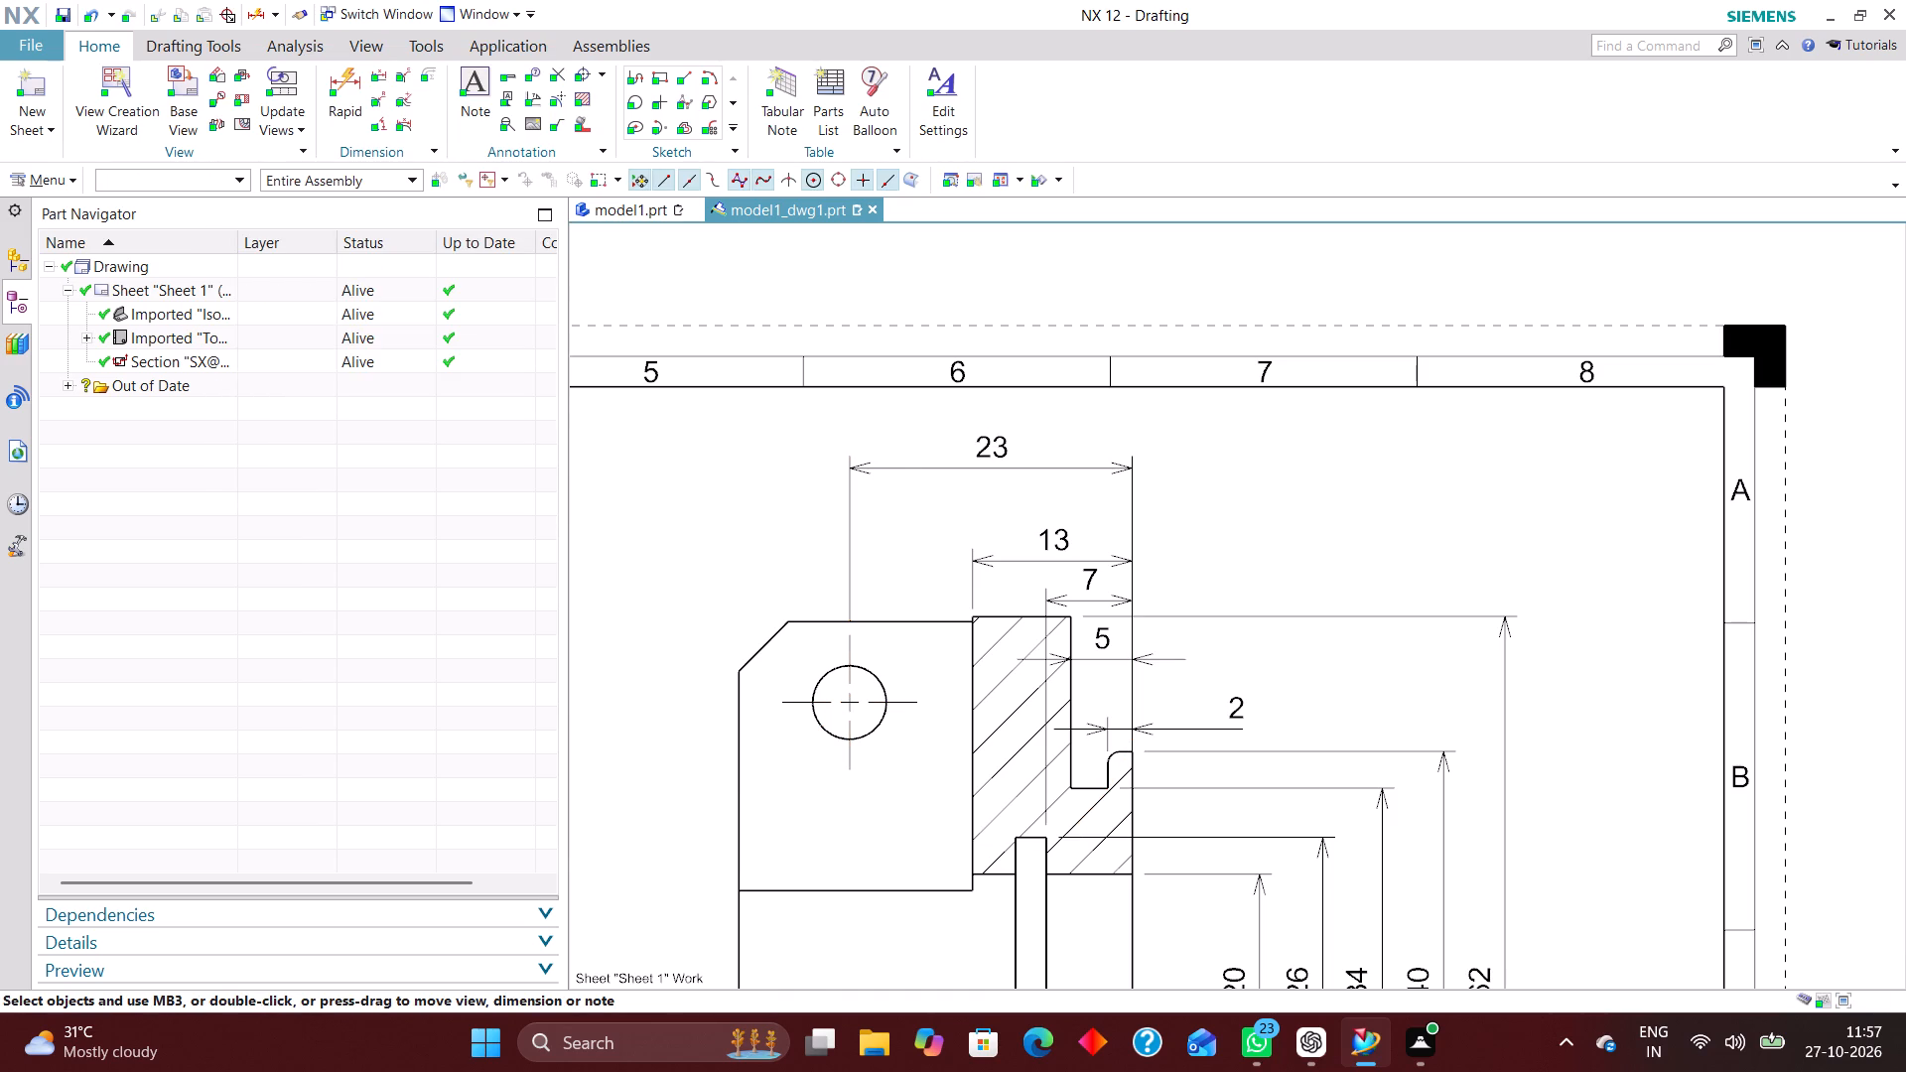
Switch to the 3D model and examine the Simple Hole feature's diameter and positioning dimensions, leaving the feature unchanged.
{"action": "scroll", "coordinate": [735, 469], "scroll_direction": "down", "scroll_amount": 3}
{"action": "left_click", "coordinate": [635, 214]}
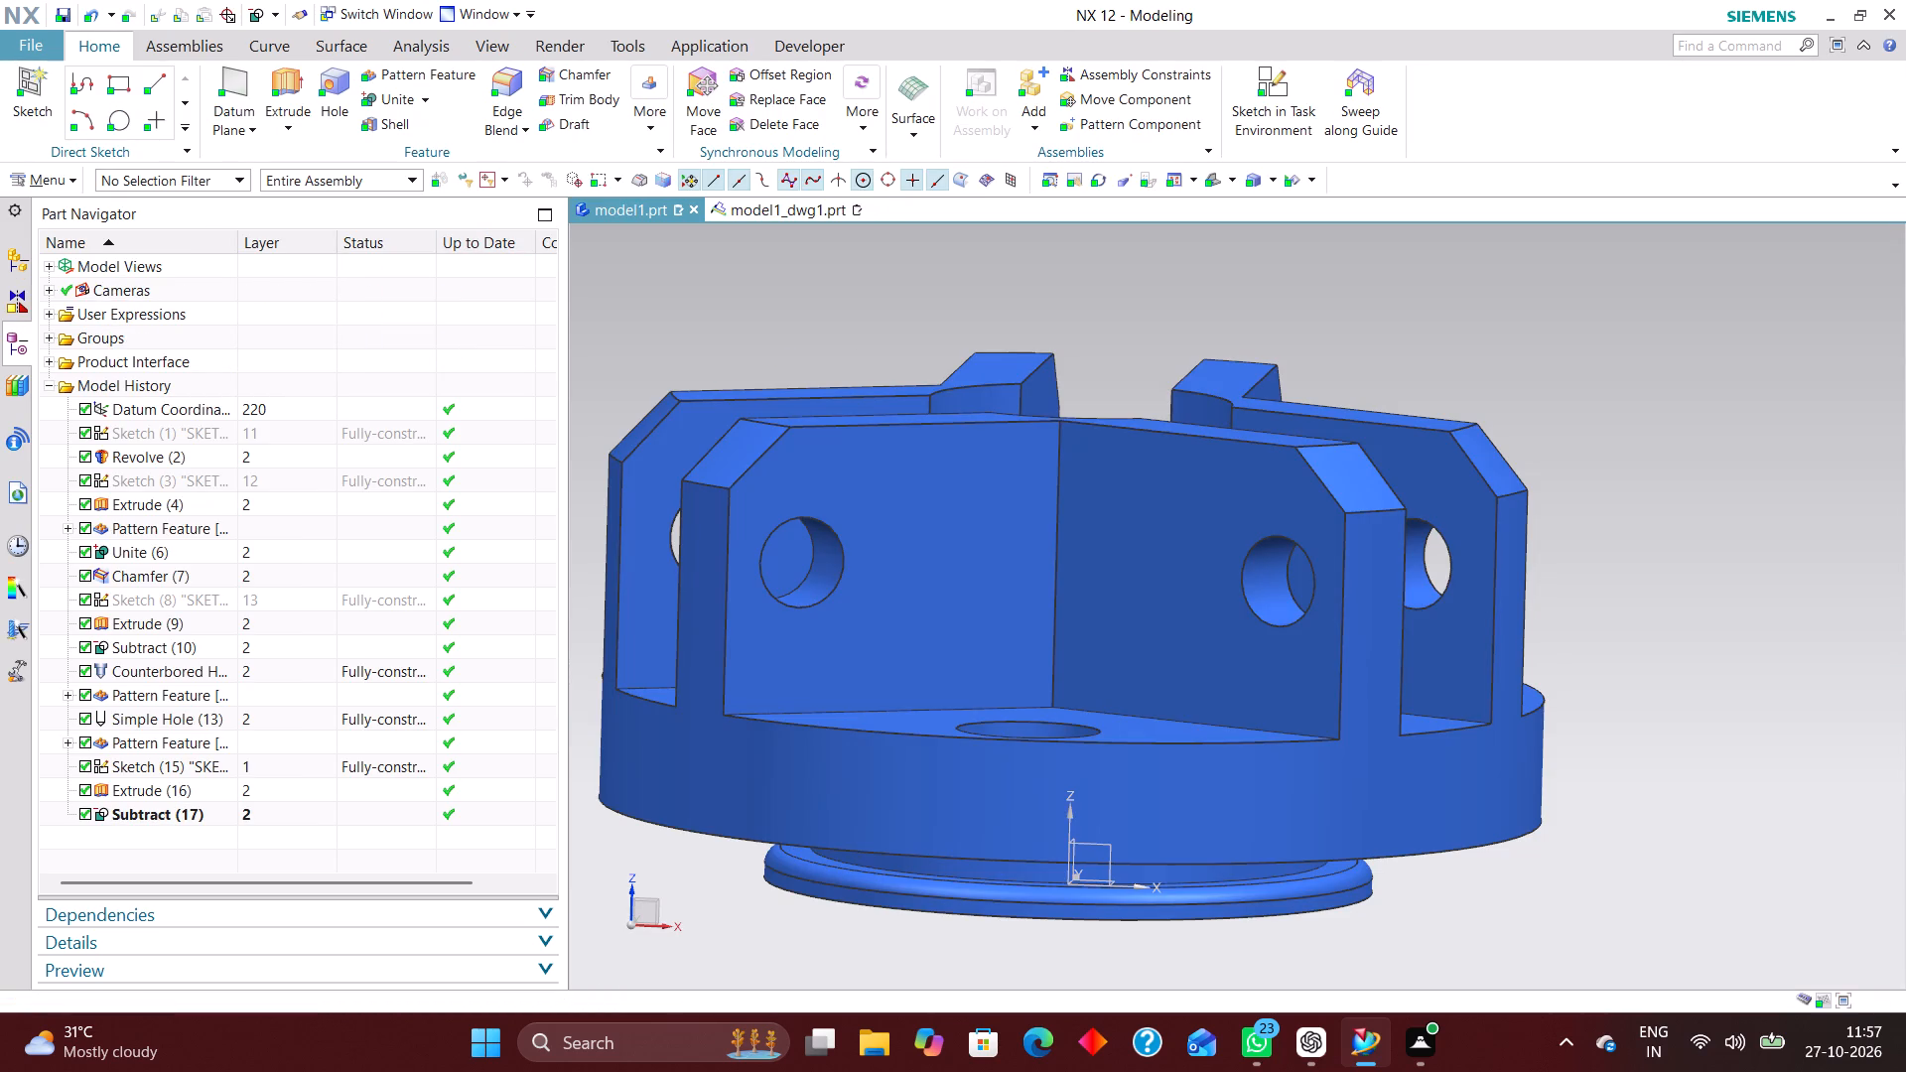
{"action": "left_click", "coordinate": [290, 763]}
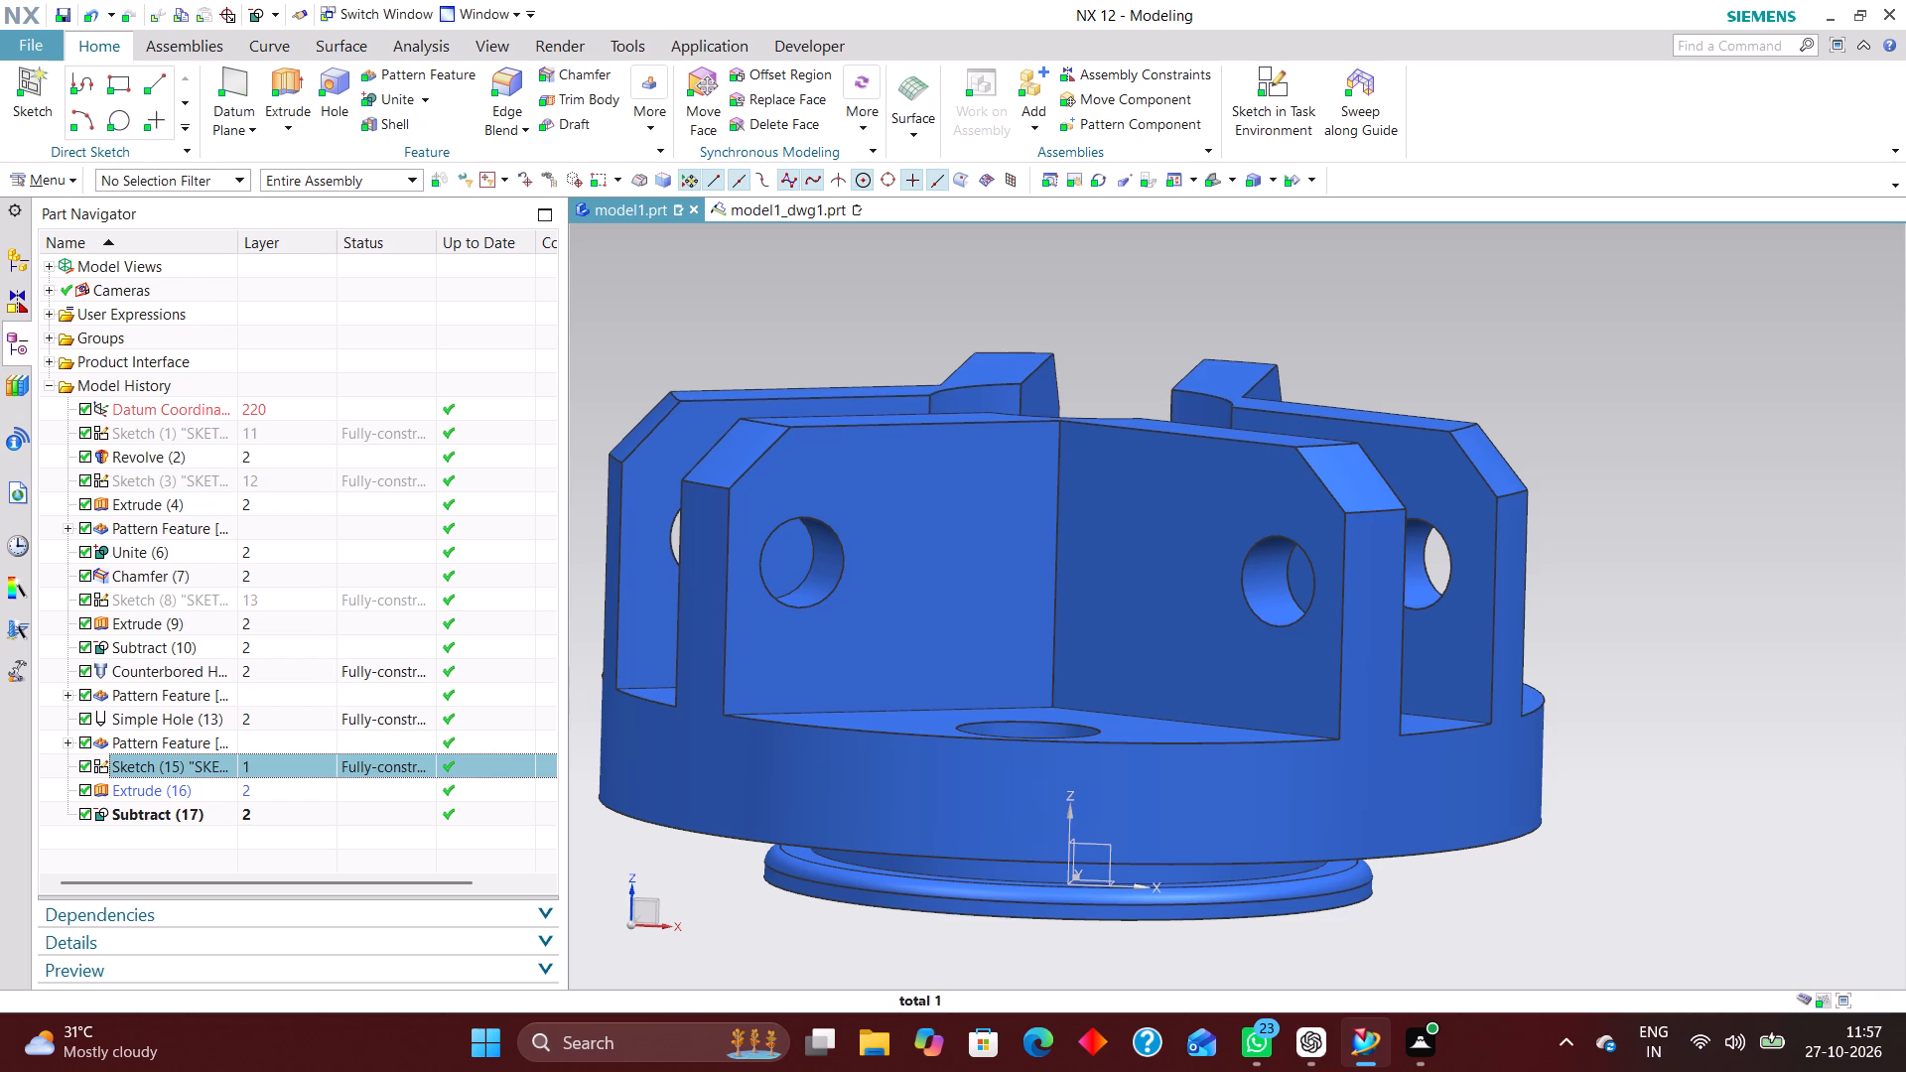
{"action": "left_click", "coordinate": [275, 792]}
{"action": "left_click", "coordinate": [288, 718]}
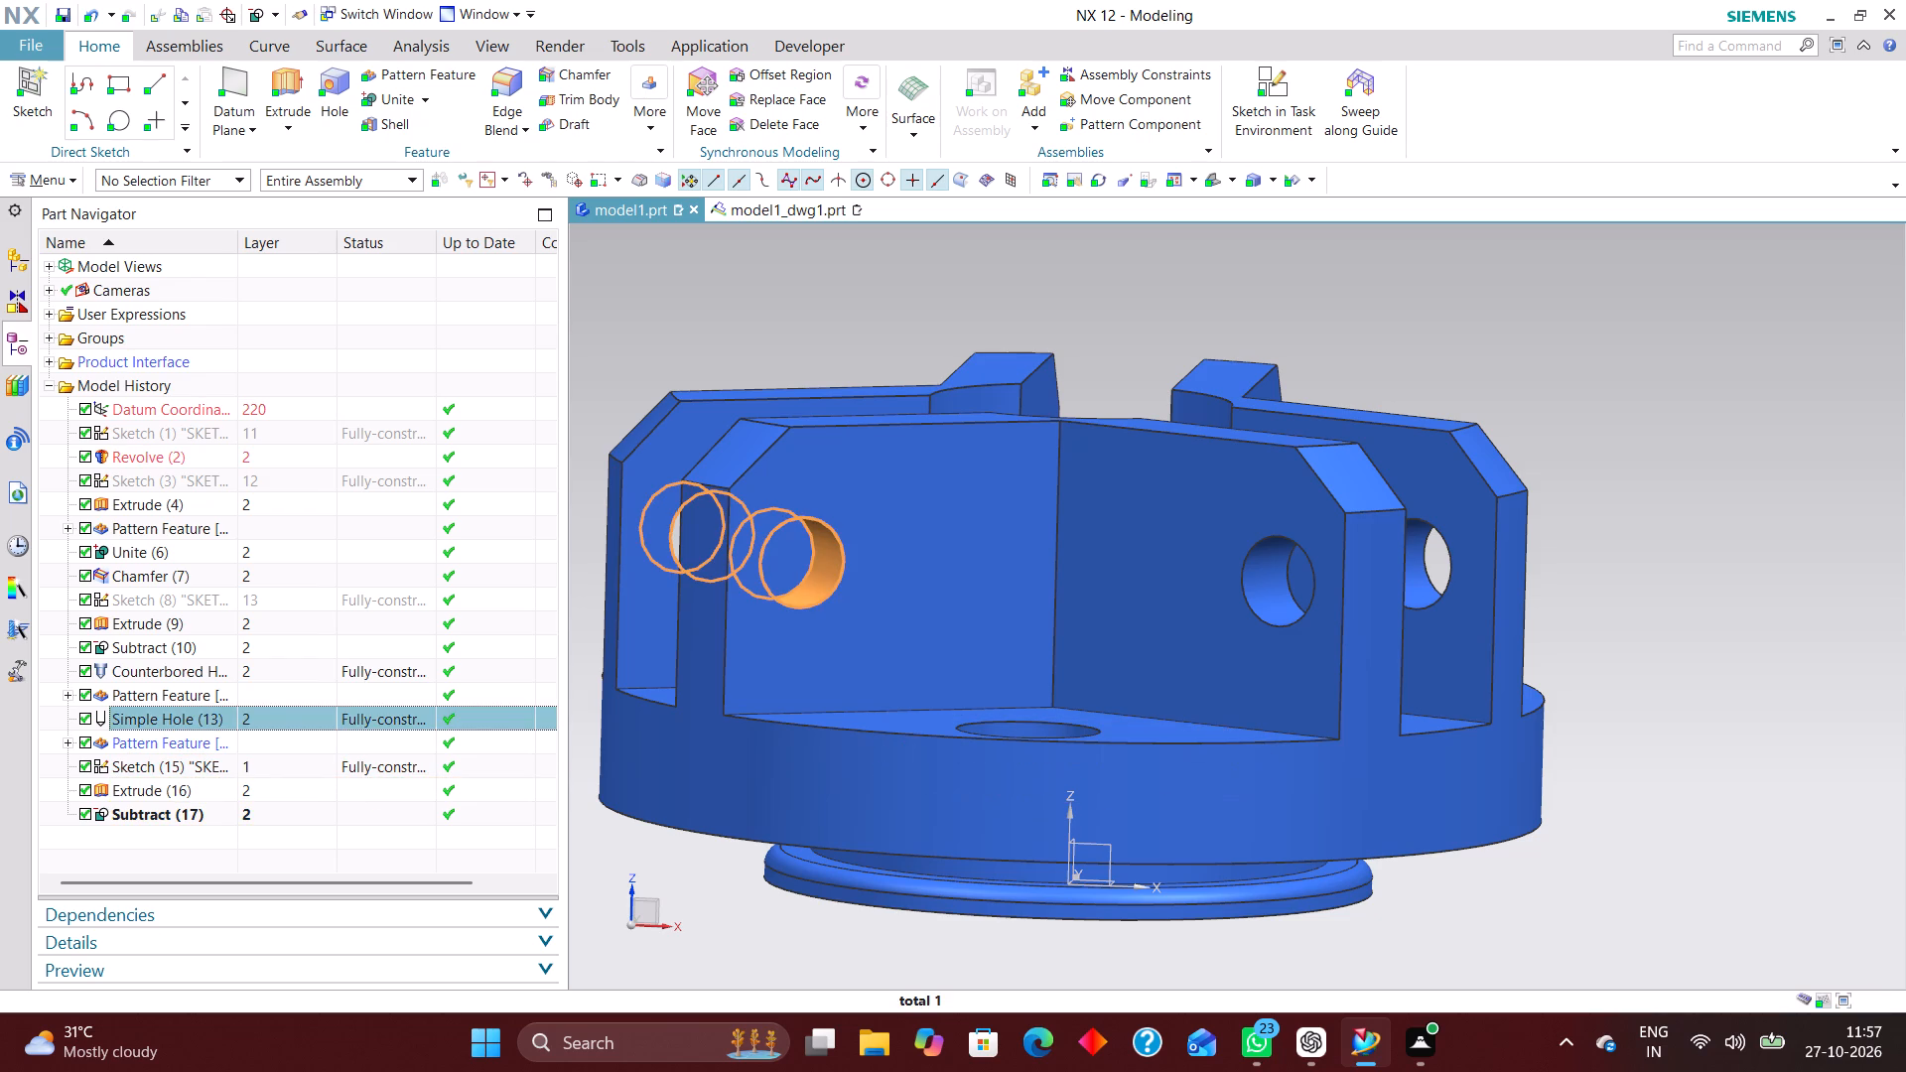
{"action": "right_click", "coordinate": [290, 714]}
{"action": "left_click", "coordinate": [398, 257]}
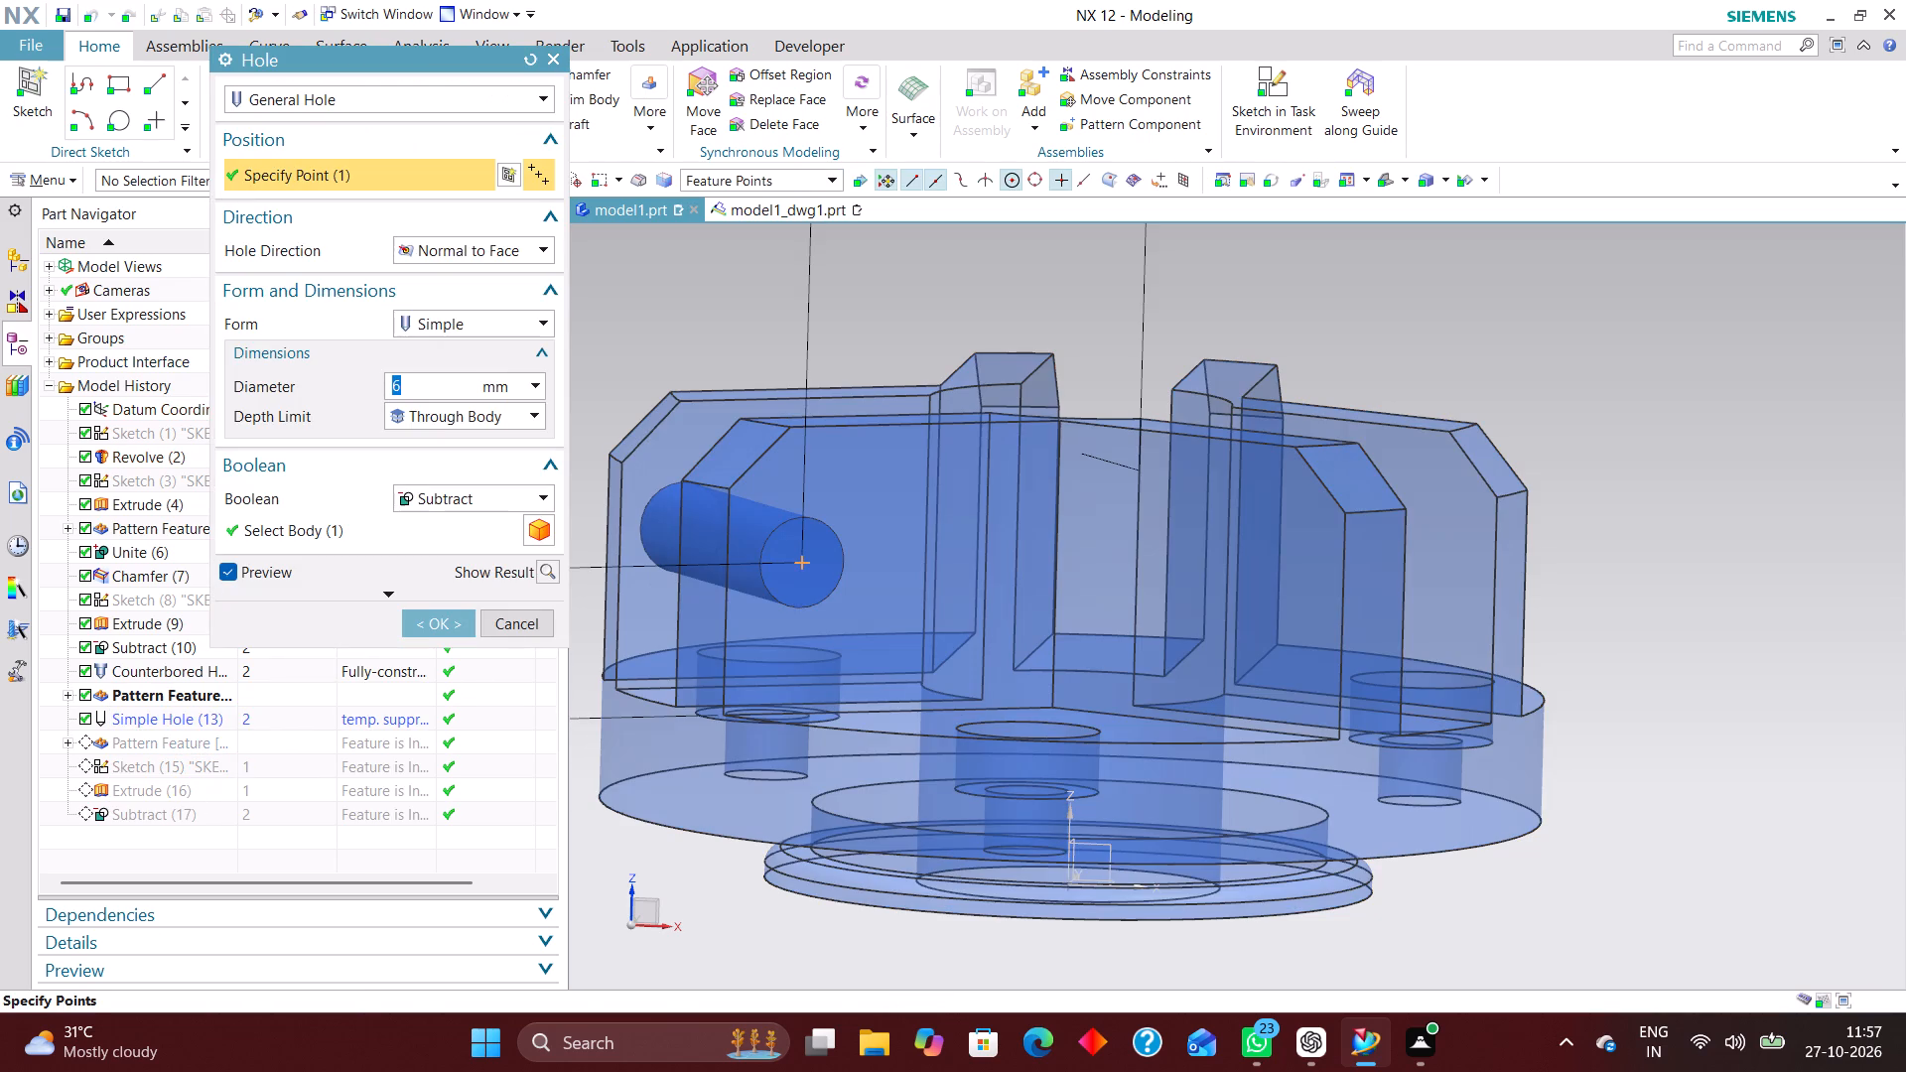
{"action": "scroll", "coordinate": [772, 620], "scroll_direction": "down", "scroll_amount": 3}
{"action": "scroll", "coordinate": [662, 638], "scroll_direction": "up", "scroll_amount": 3}
{"action": "scroll", "coordinate": [743, 727], "scroll_direction": "down", "scroll_amount": 2}
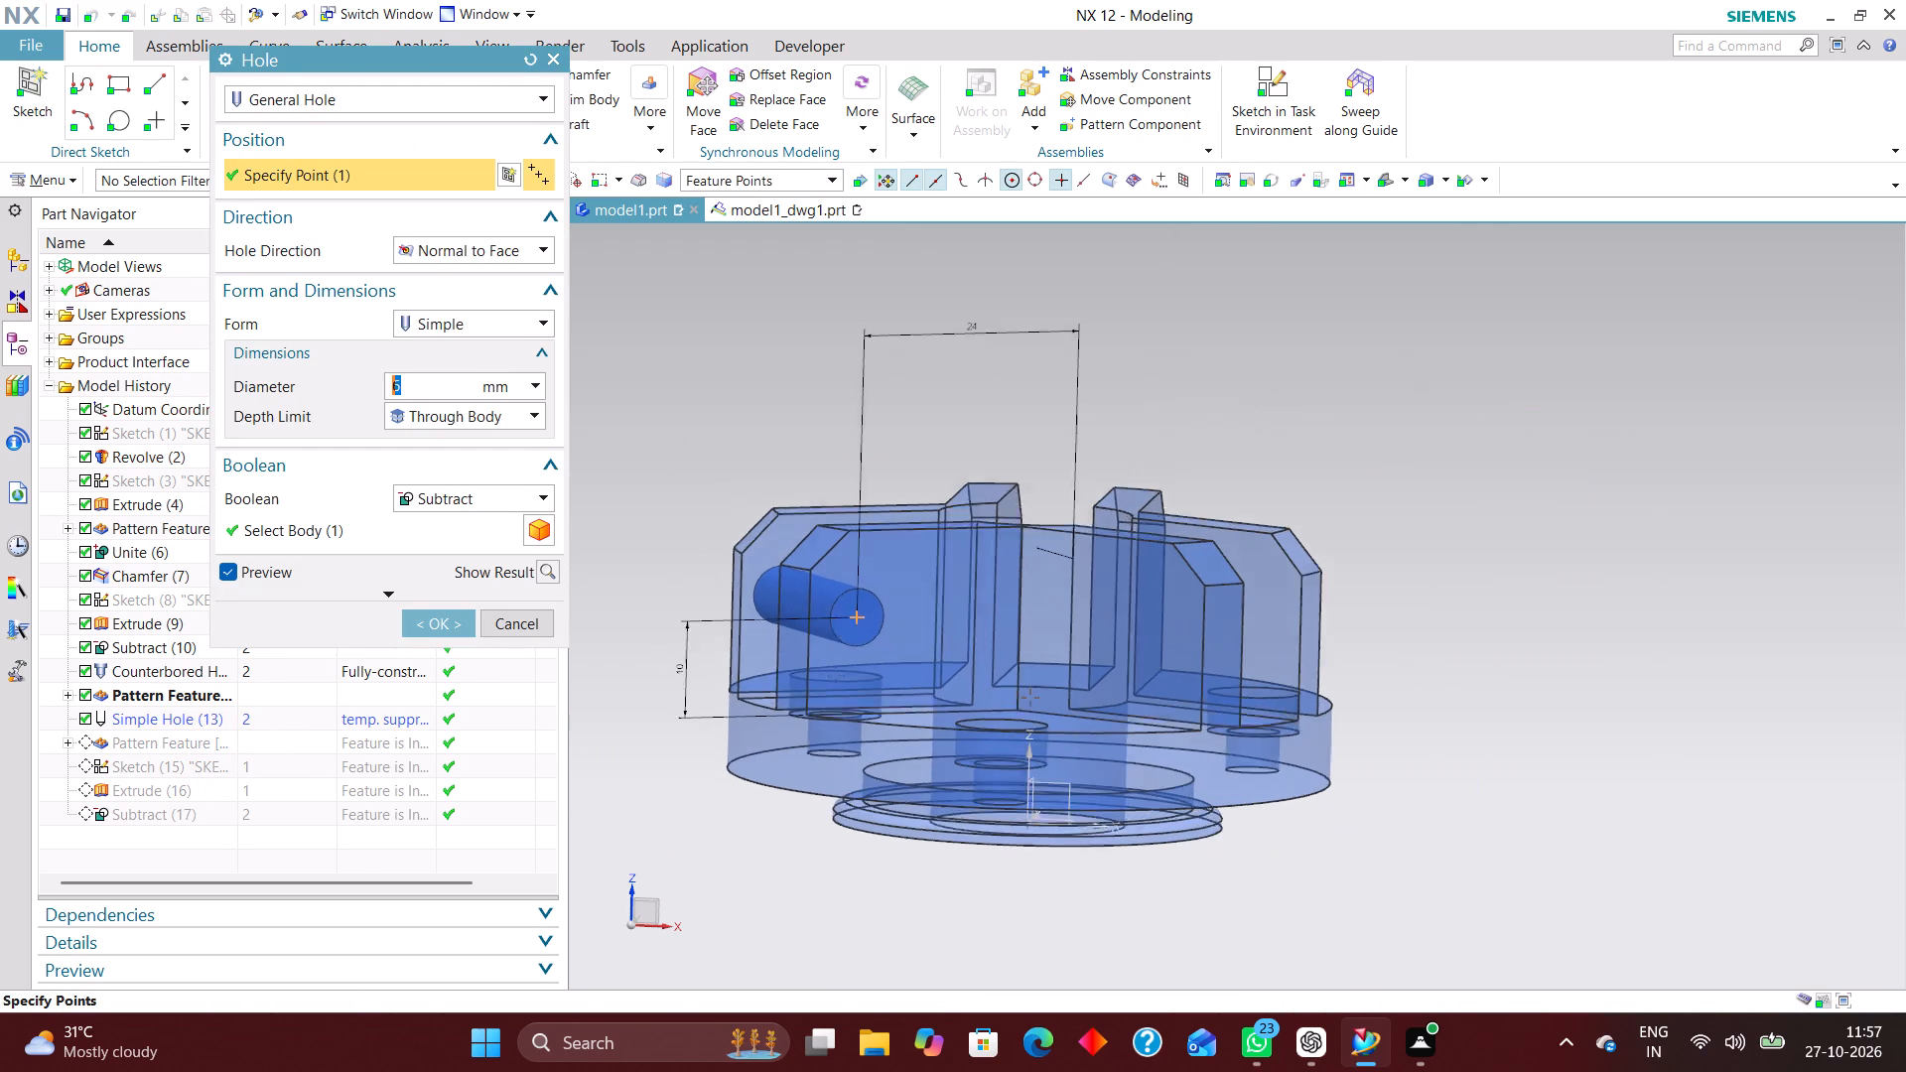
{"action": "scroll", "coordinate": [744, 730], "scroll_direction": "down", "scroll_amount": 1}
{"action": "middle_click_drag", "start_coordinate": [1125, 420], "coordinate": [1089, 422]}
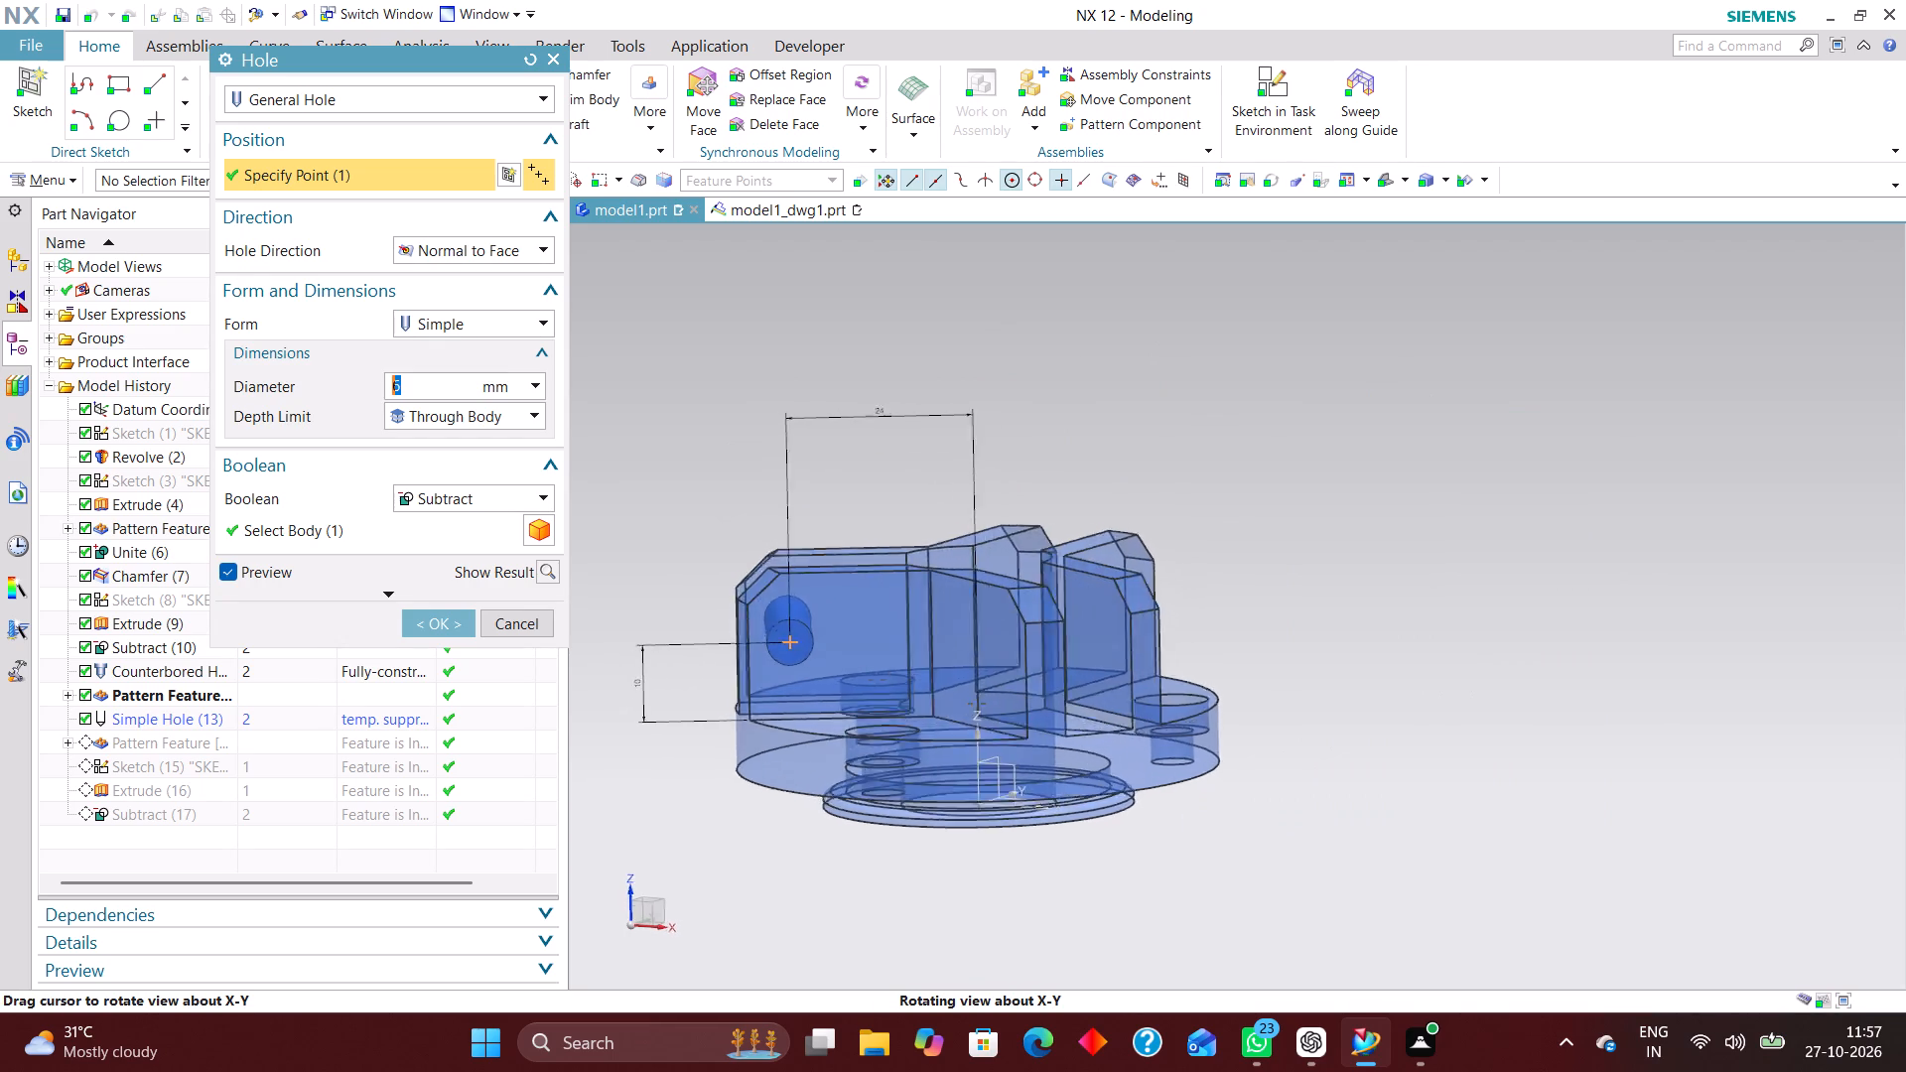
{"action": "middle_click_drag", "start_coordinate": [1089, 422], "coordinate": [1114, 493]}
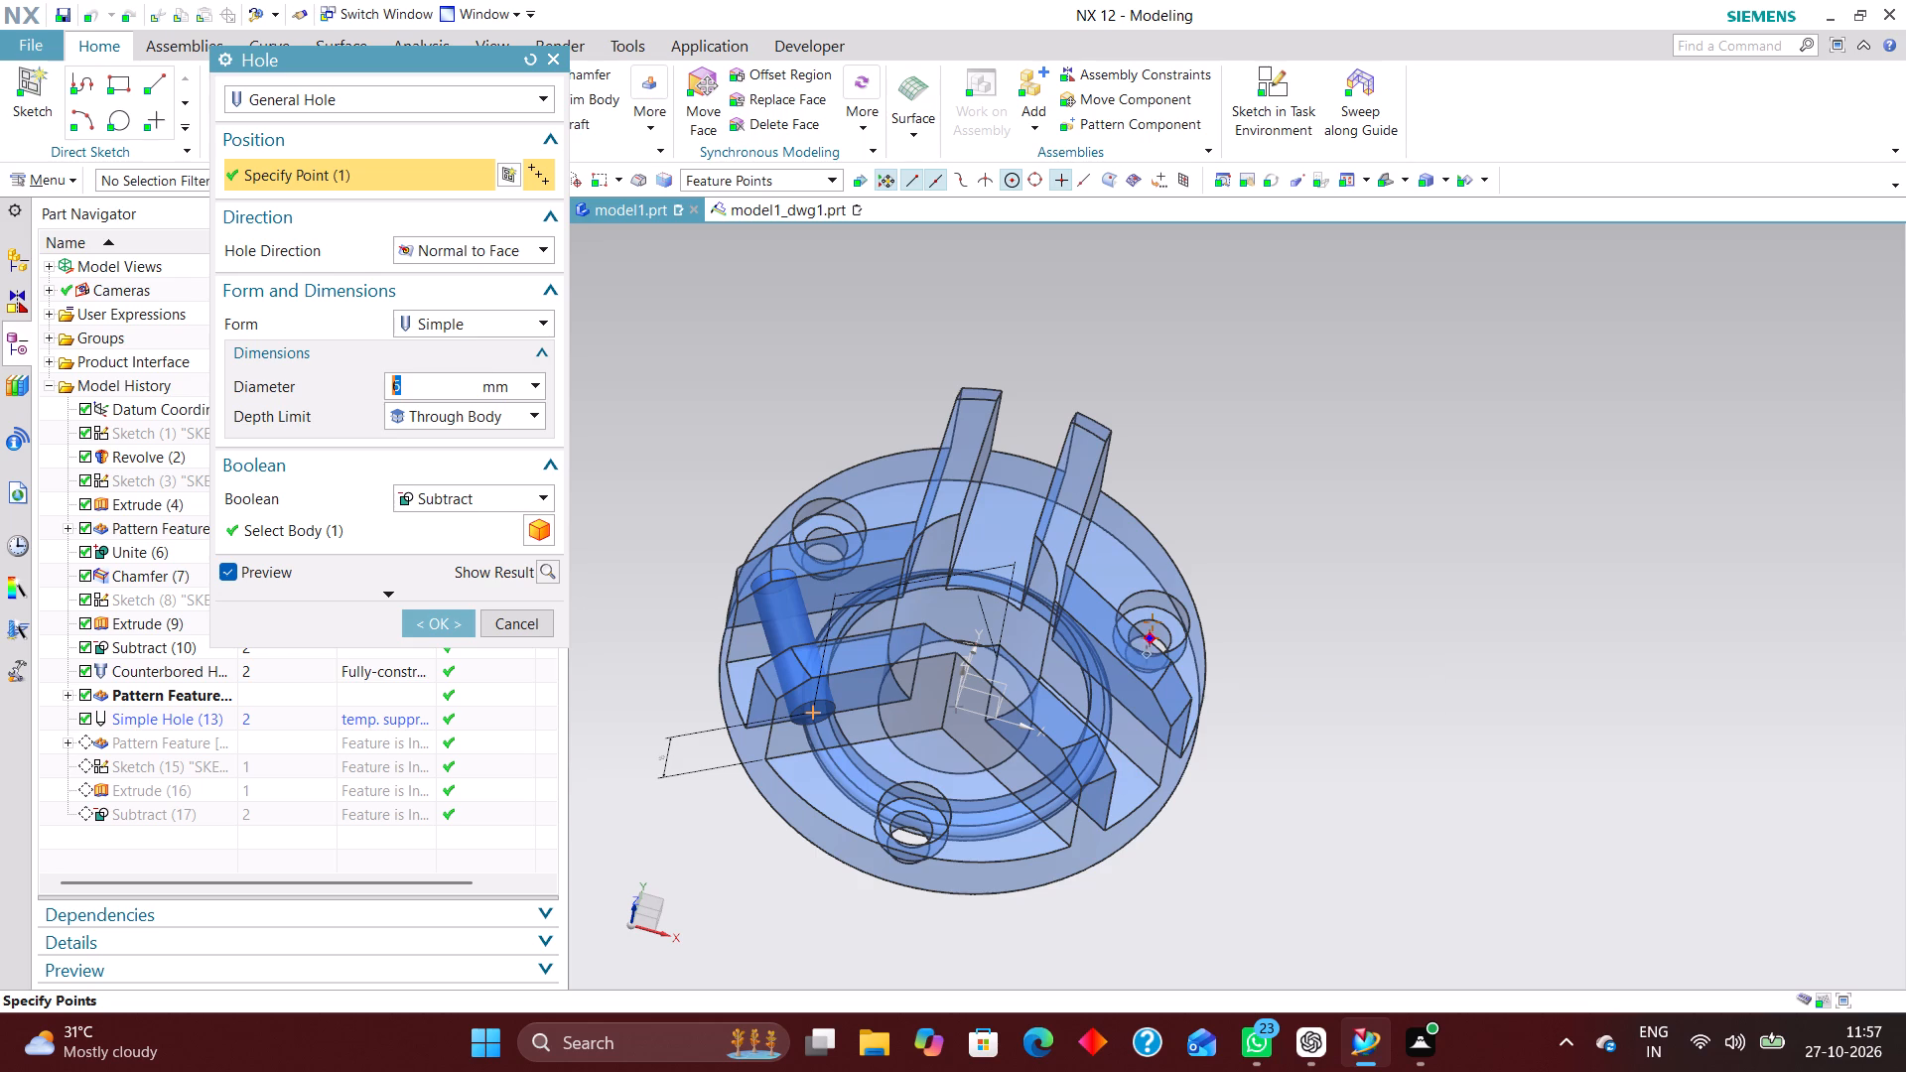
{"action": "left_click", "coordinate": [532, 620]}
Return to the drawing and examine Section A-A and the rest of the sheet for missing dimensions.
{"action": "left_click", "coordinate": [777, 209]}
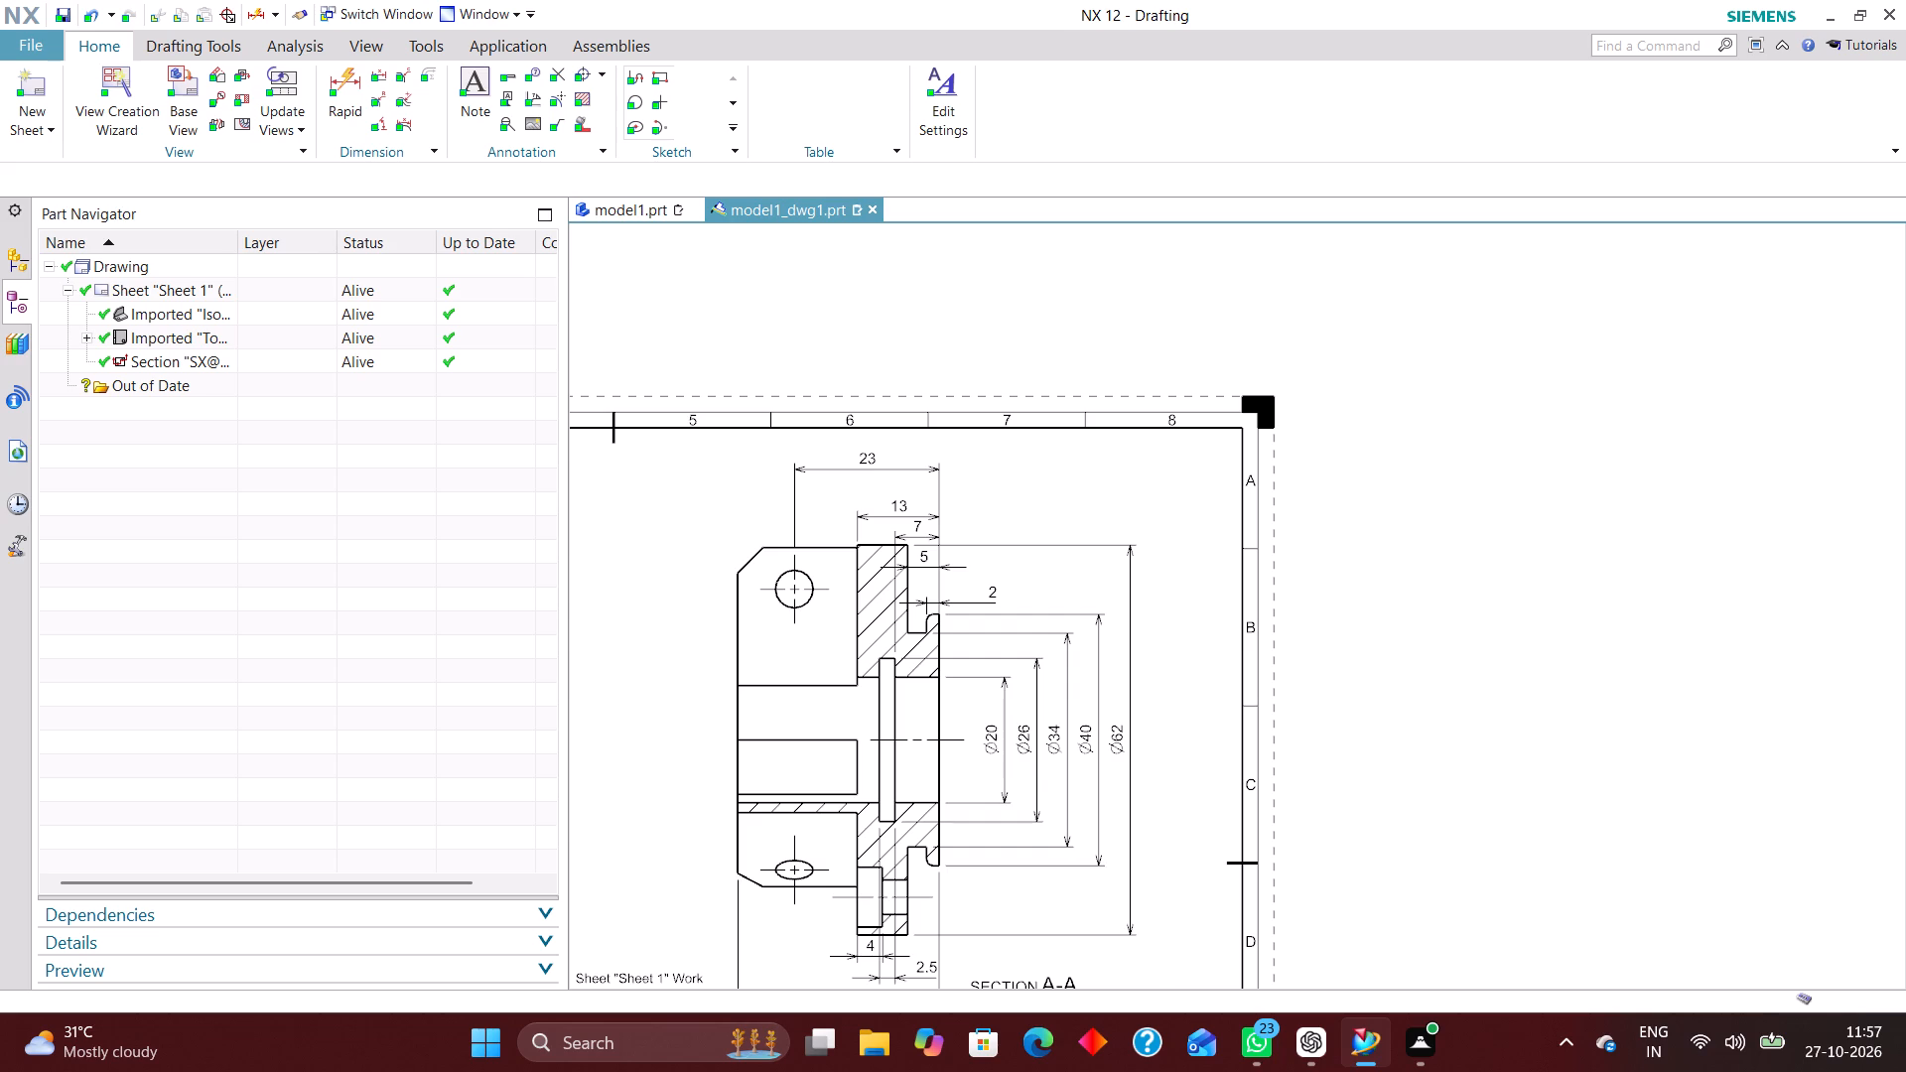
{"action": "scroll", "coordinate": [983, 521], "scroll_direction": "down", "scroll_amount": 2}
{"action": "scroll", "coordinate": [953, 648], "scroll_direction": "up", "scroll_amount": 6}
{"action": "scroll", "coordinate": [1005, 490], "scroll_direction": "down", "scroll_amount": 2}
{"action": "scroll", "coordinate": [1002, 333], "scroll_direction": "down", "scroll_amount": 2}
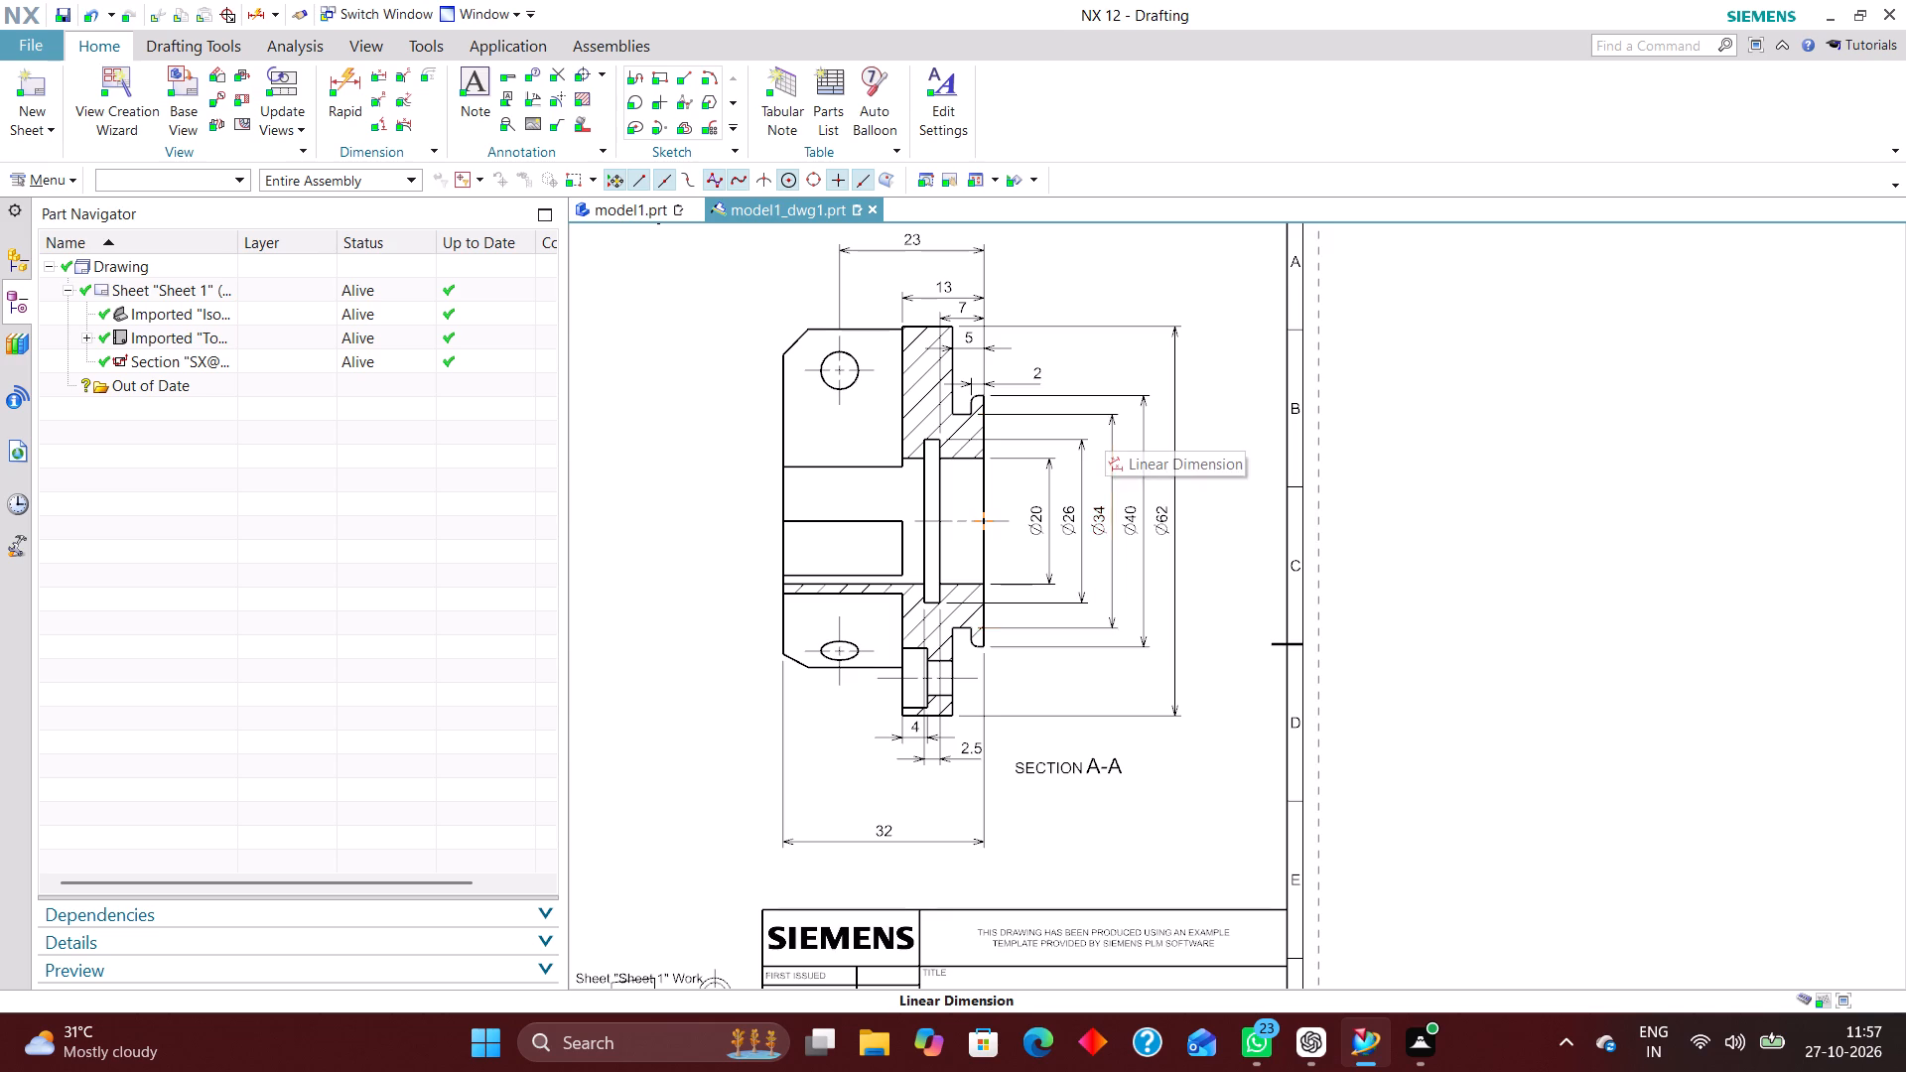
{"action": "scroll", "coordinate": [1162, 414], "scroll_direction": "down", "scroll_amount": 4}
{"action": "scroll", "coordinate": [981, 574], "scroll_direction": "up", "scroll_amount": 3}
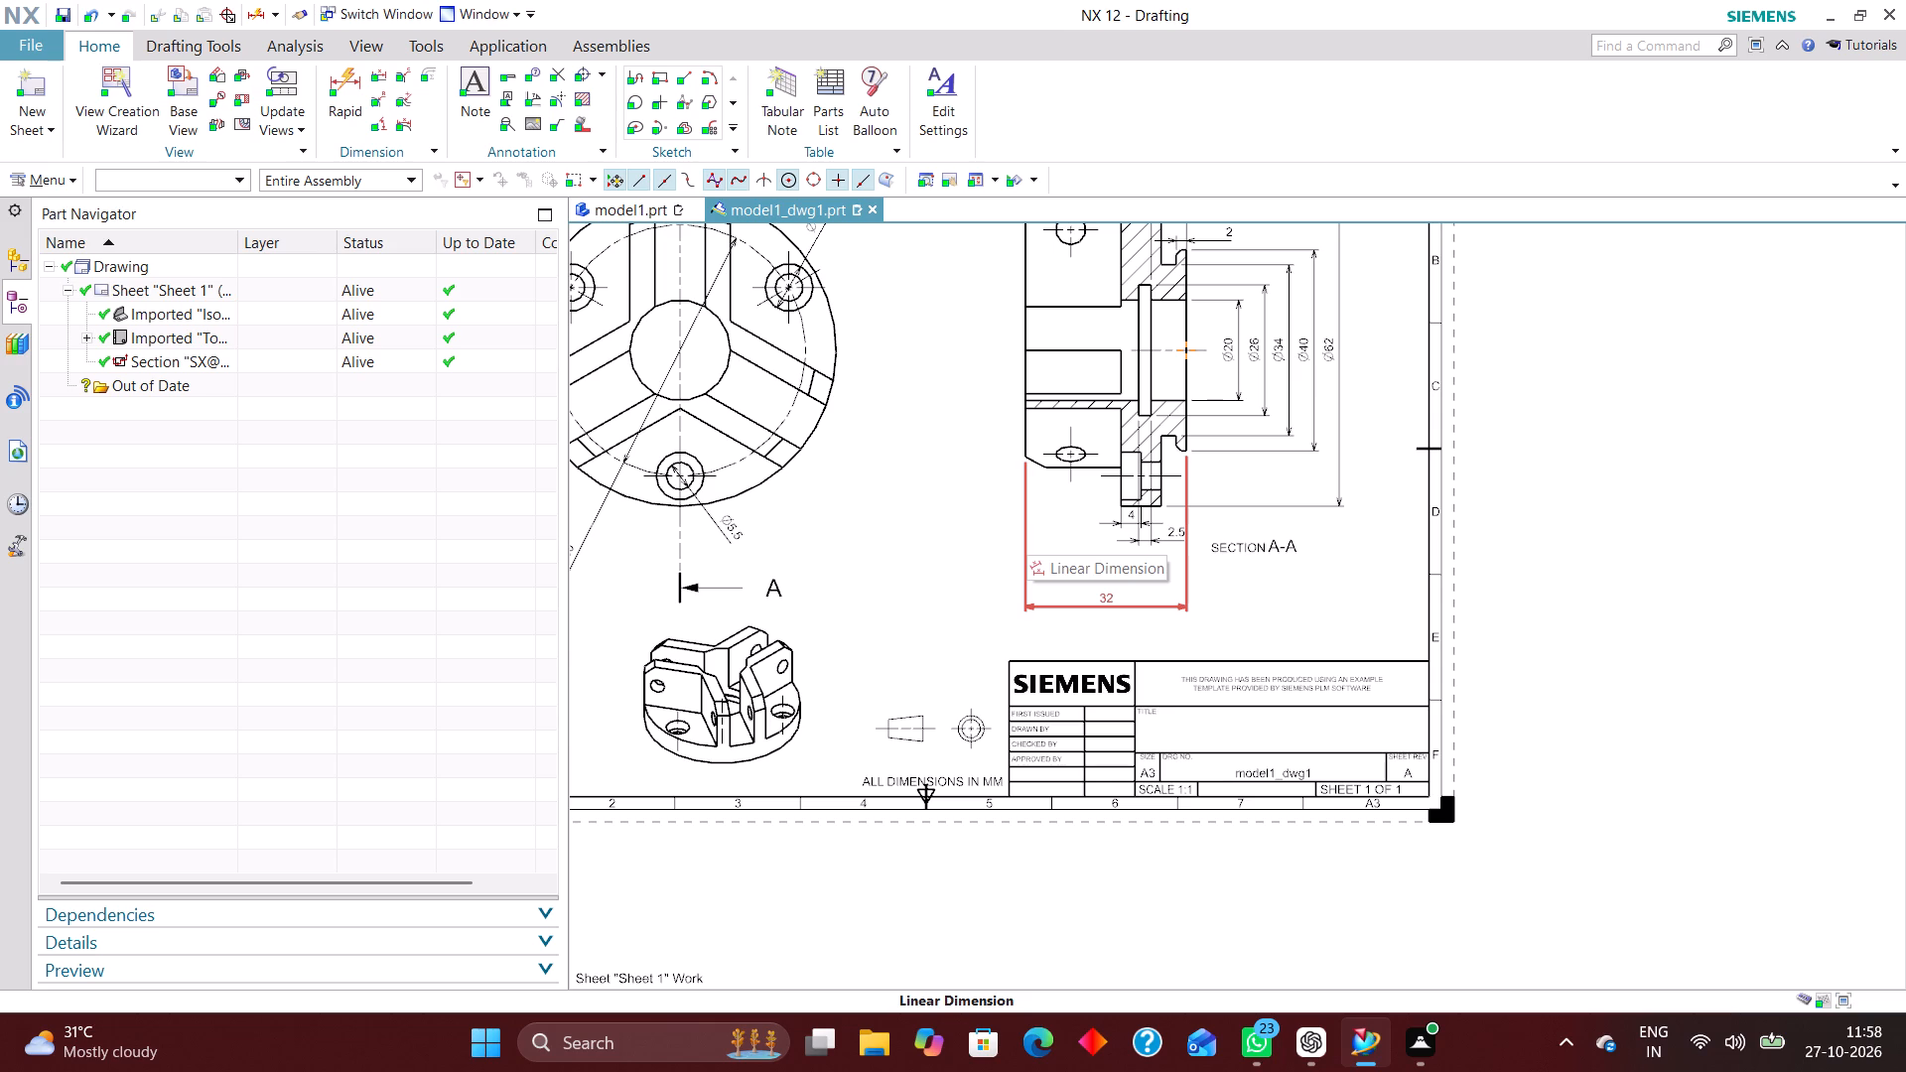
Switch to the 3D model and set the Simple Hole's vertical positioning distance above the flange face to 11 mm.
{"action": "scroll", "coordinate": [1072, 591], "scroll_direction": "down", "scroll_amount": 2}
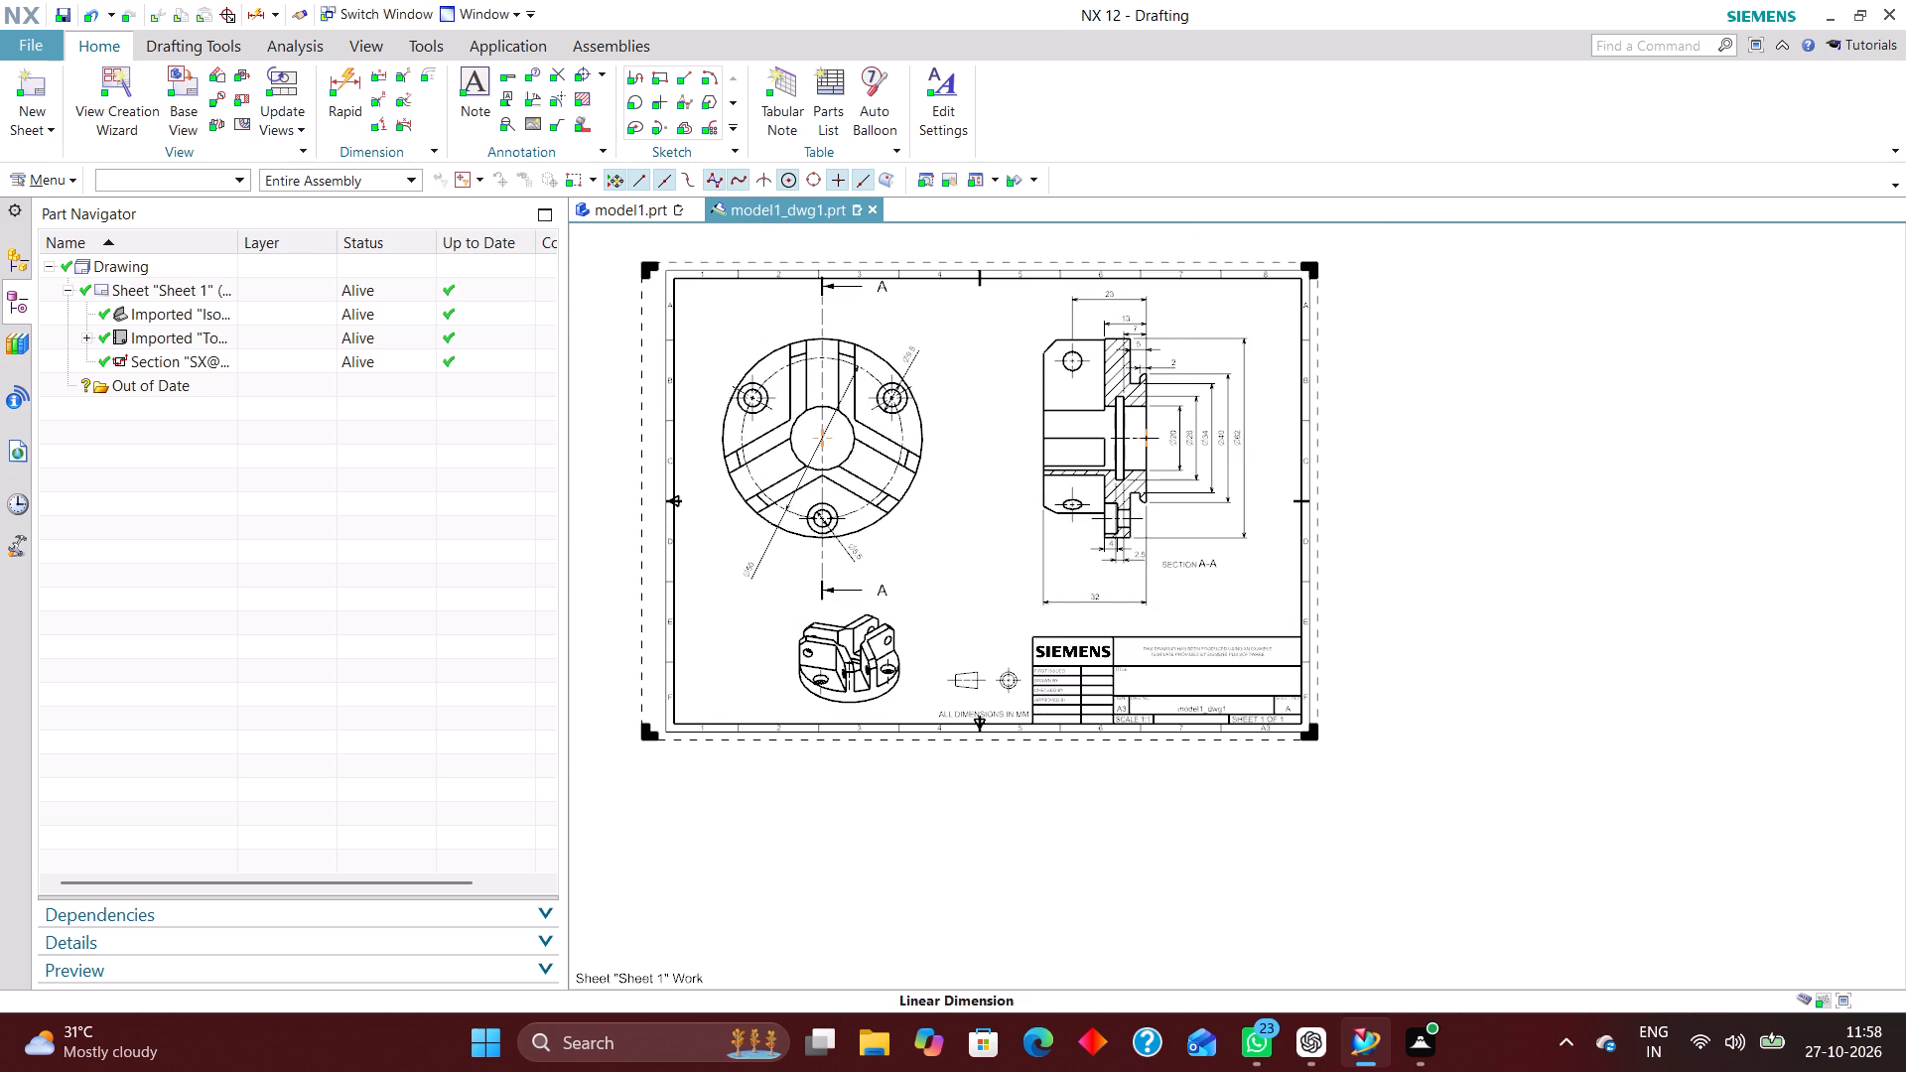
{"action": "scroll", "coordinate": [913, 582], "scroll_direction": "down", "scroll_amount": 2}
{"action": "scroll", "coordinate": [909, 467], "scroll_direction": "up", "scroll_amount": 4}
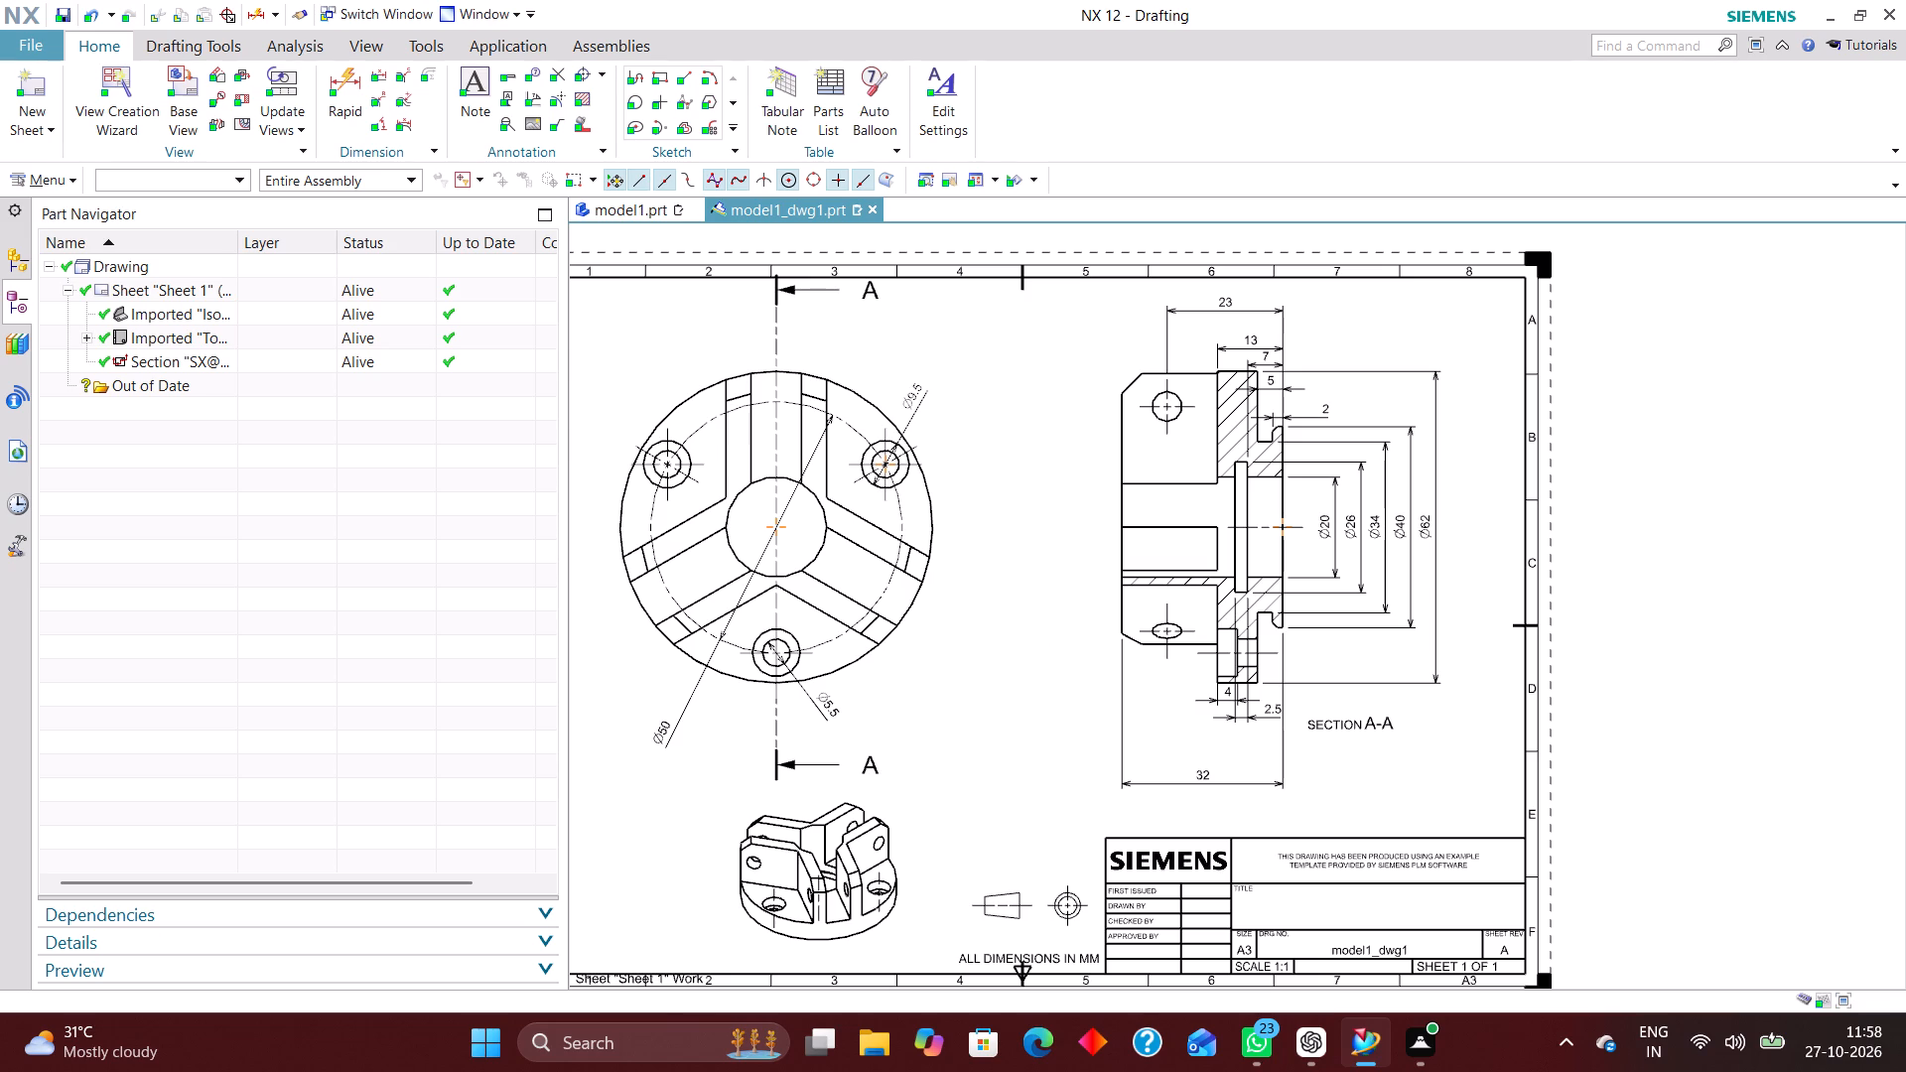
{"action": "left_click", "coordinate": [618, 217]}
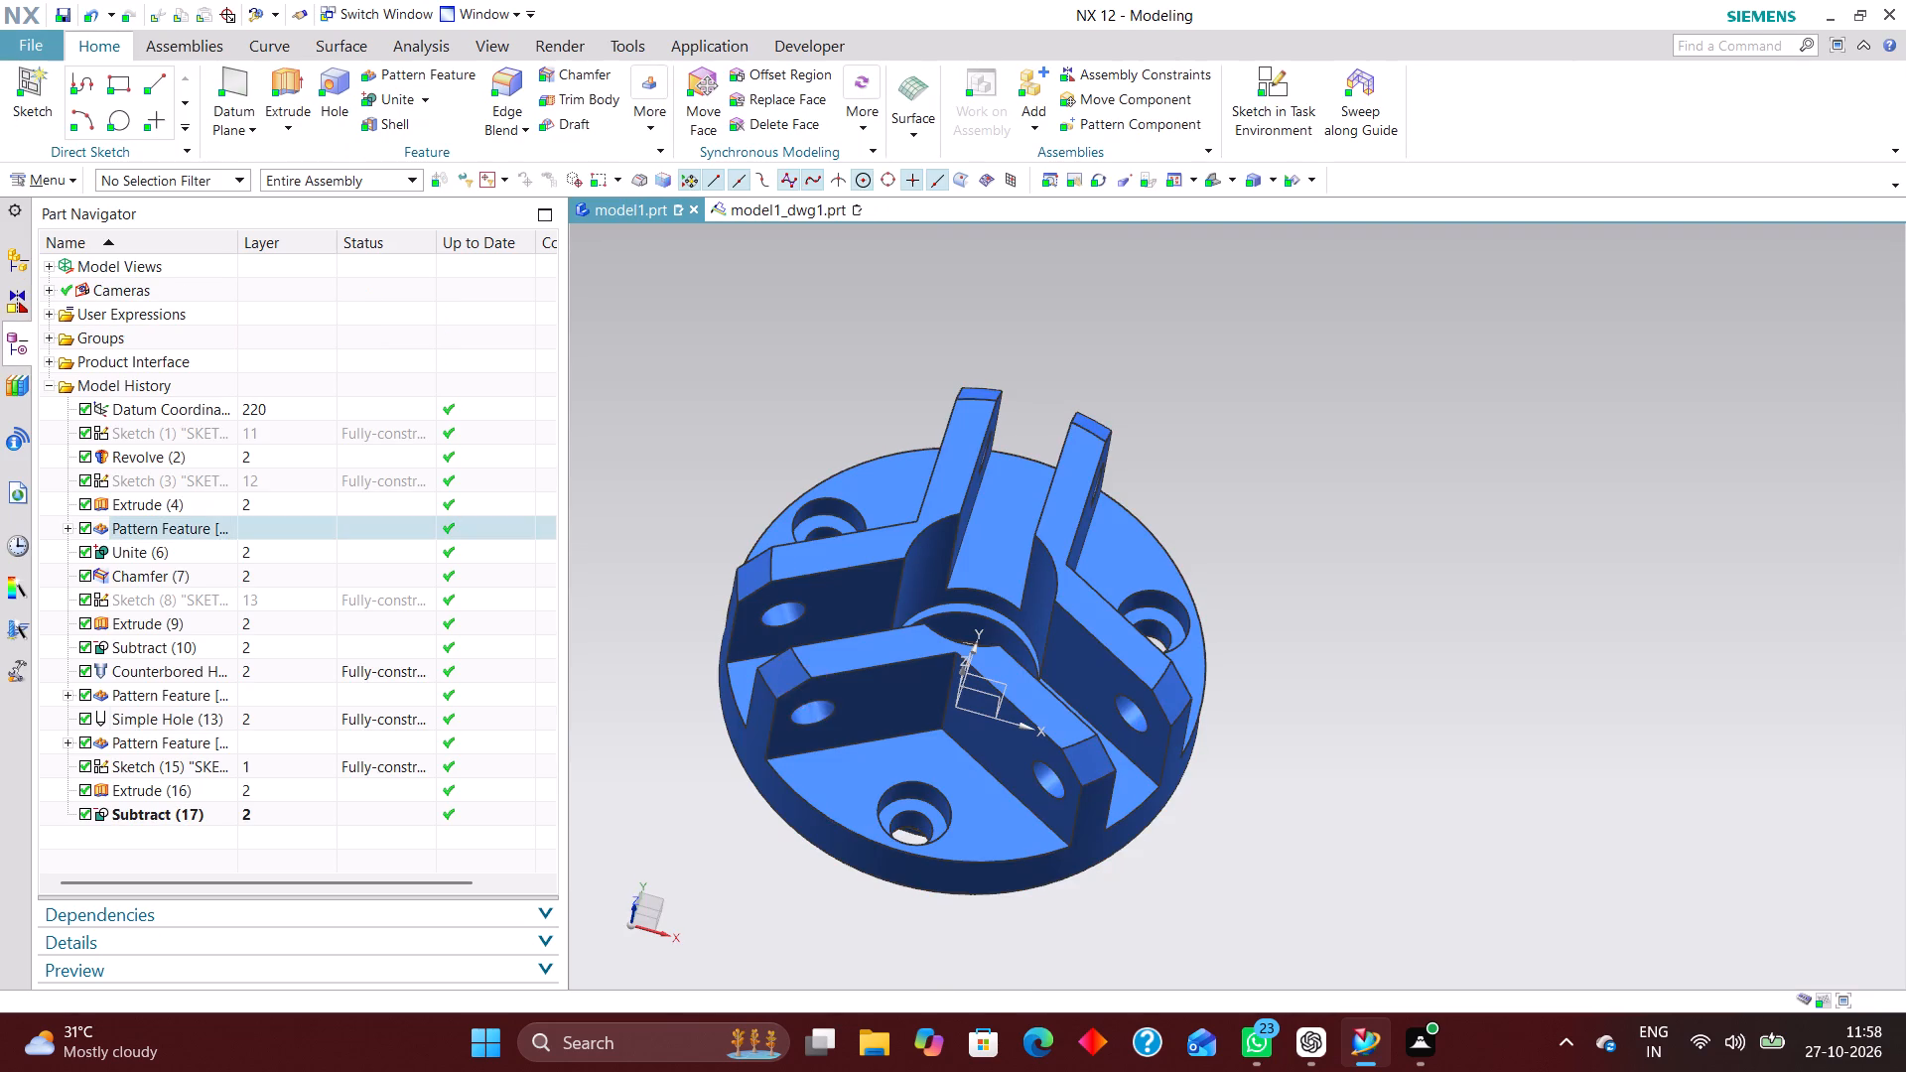
{"action": "double_click", "coordinate": [817, 711]}
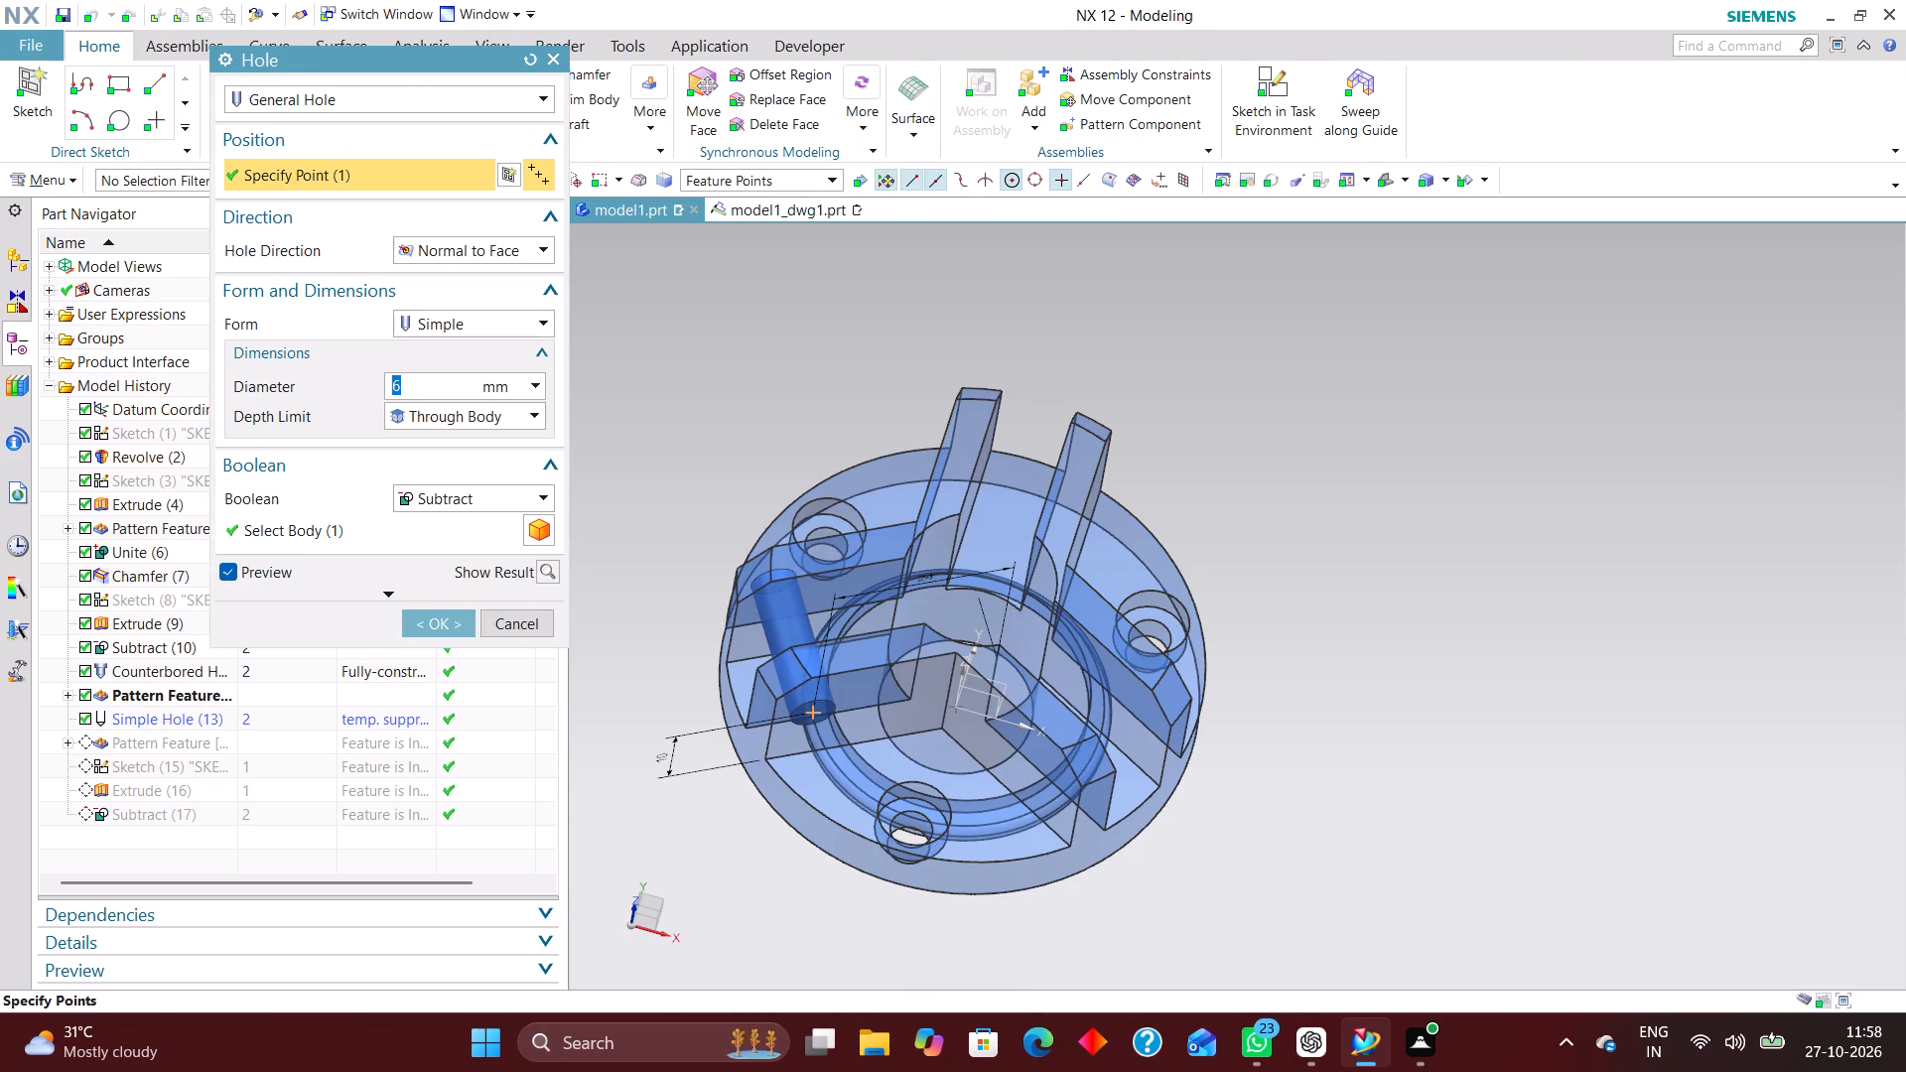
{"action": "middle_click_drag", "start_coordinate": [1257, 563], "coordinate": [1274, 479]}
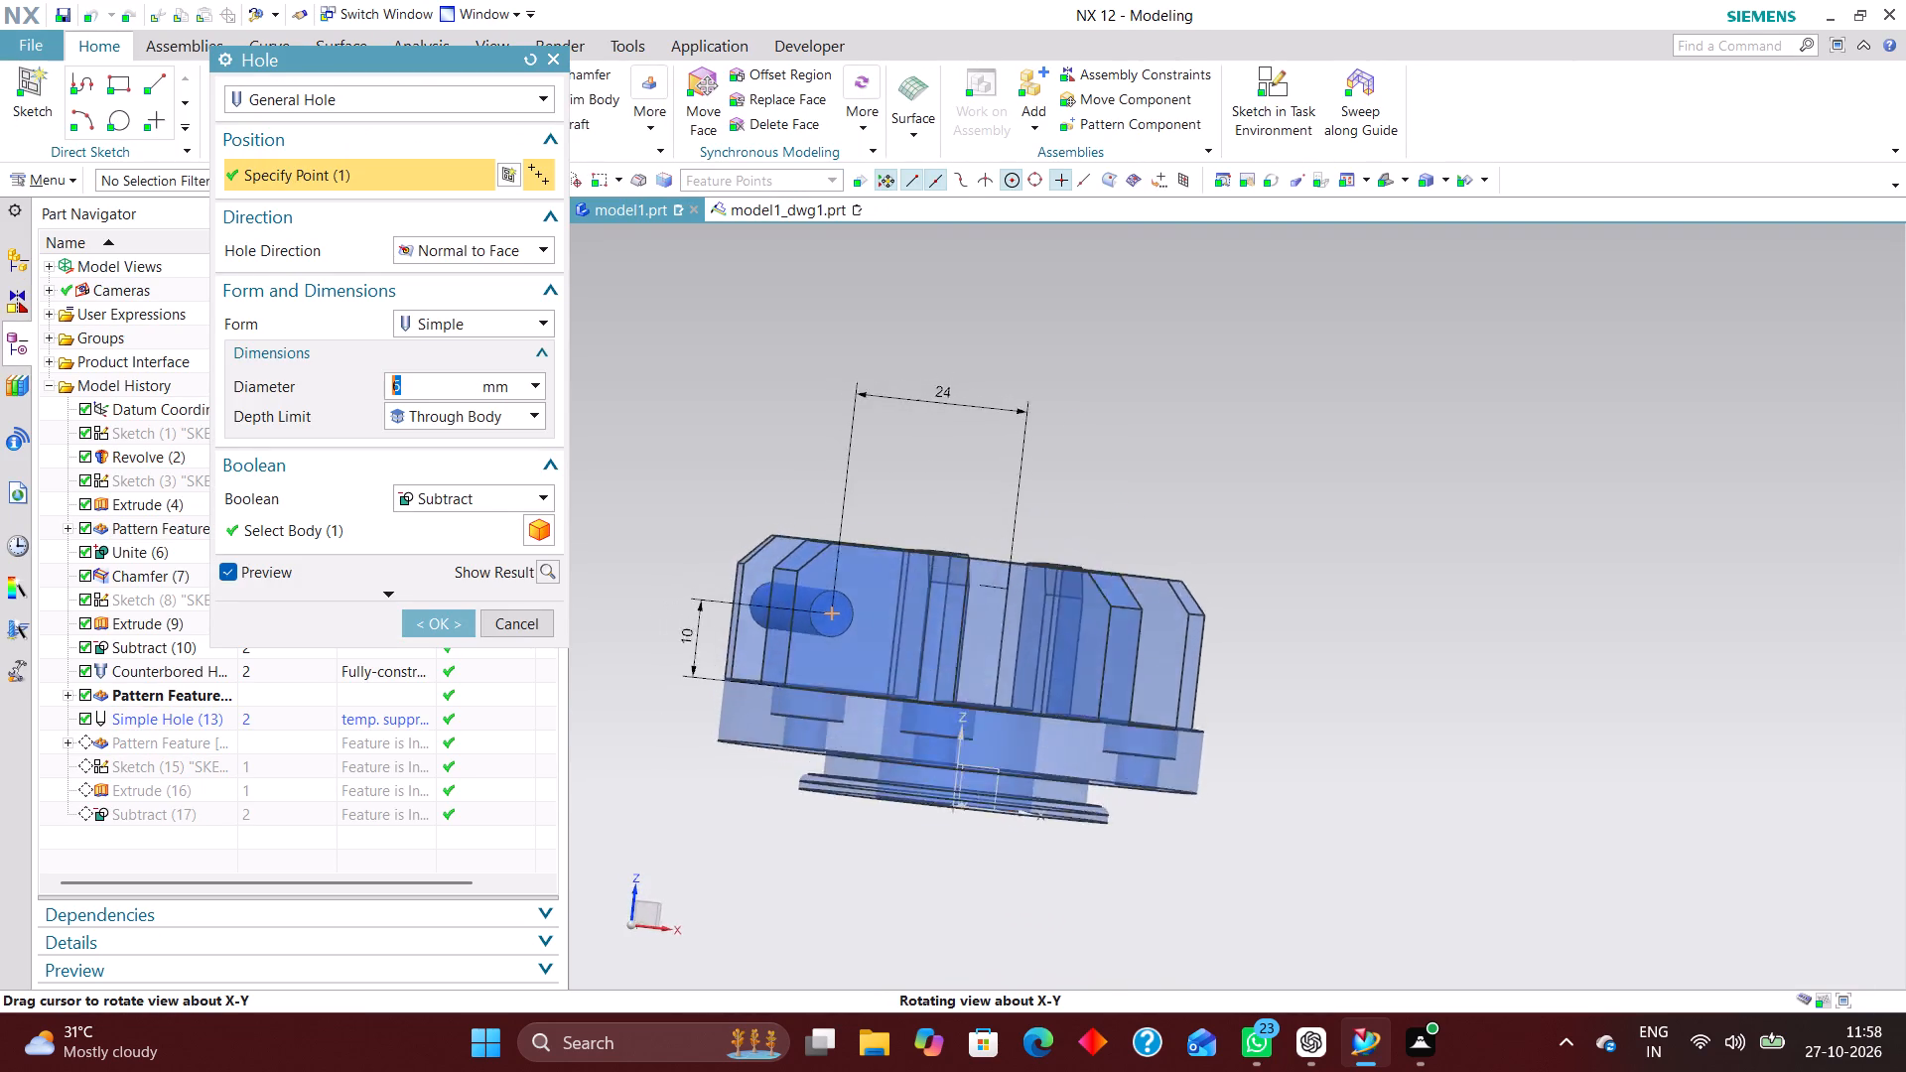
{"action": "middle_click_drag", "start_coordinate": [1274, 479], "coordinate": [1226, 485]}
{"action": "middle_click_drag", "start_coordinate": [1278, 486], "coordinate": [1360, 494]}
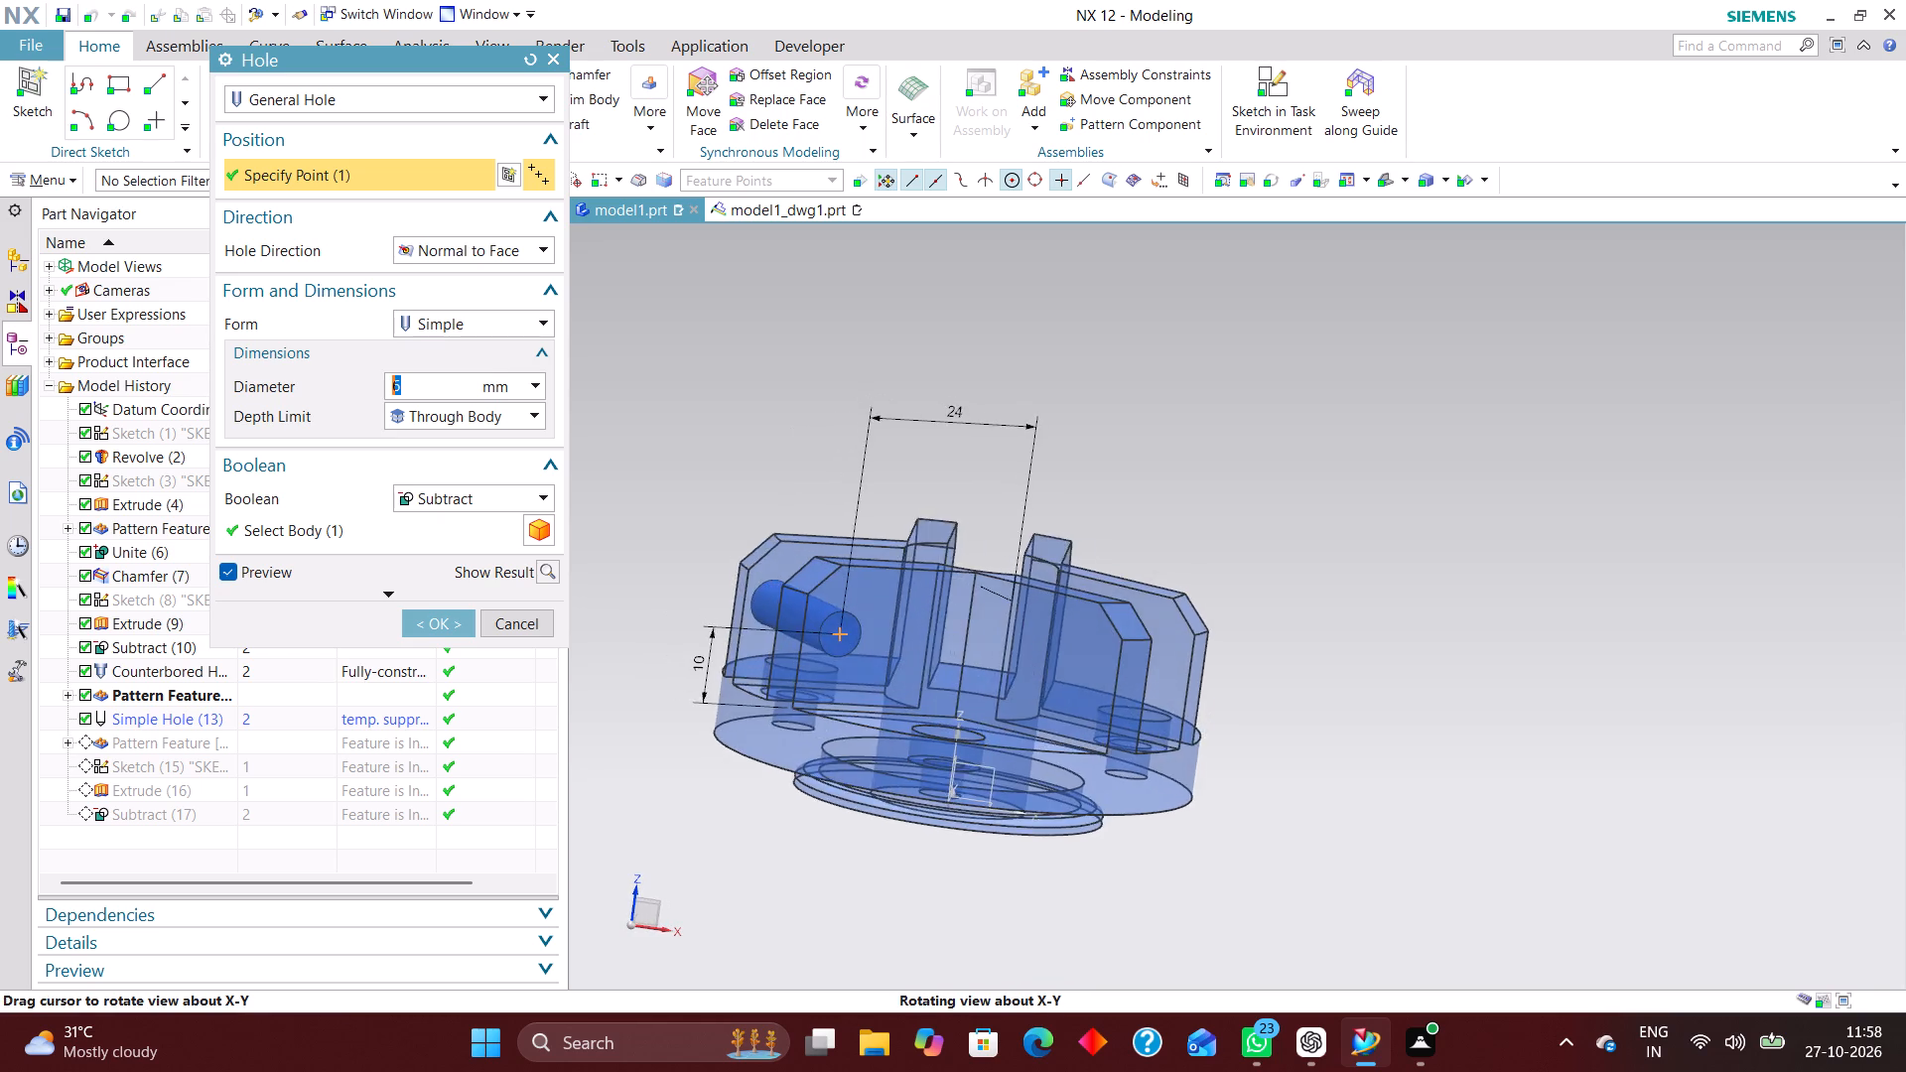
{"action": "middle_click_drag", "start_coordinate": [1360, 494], "coordinate": [1350, 481]}
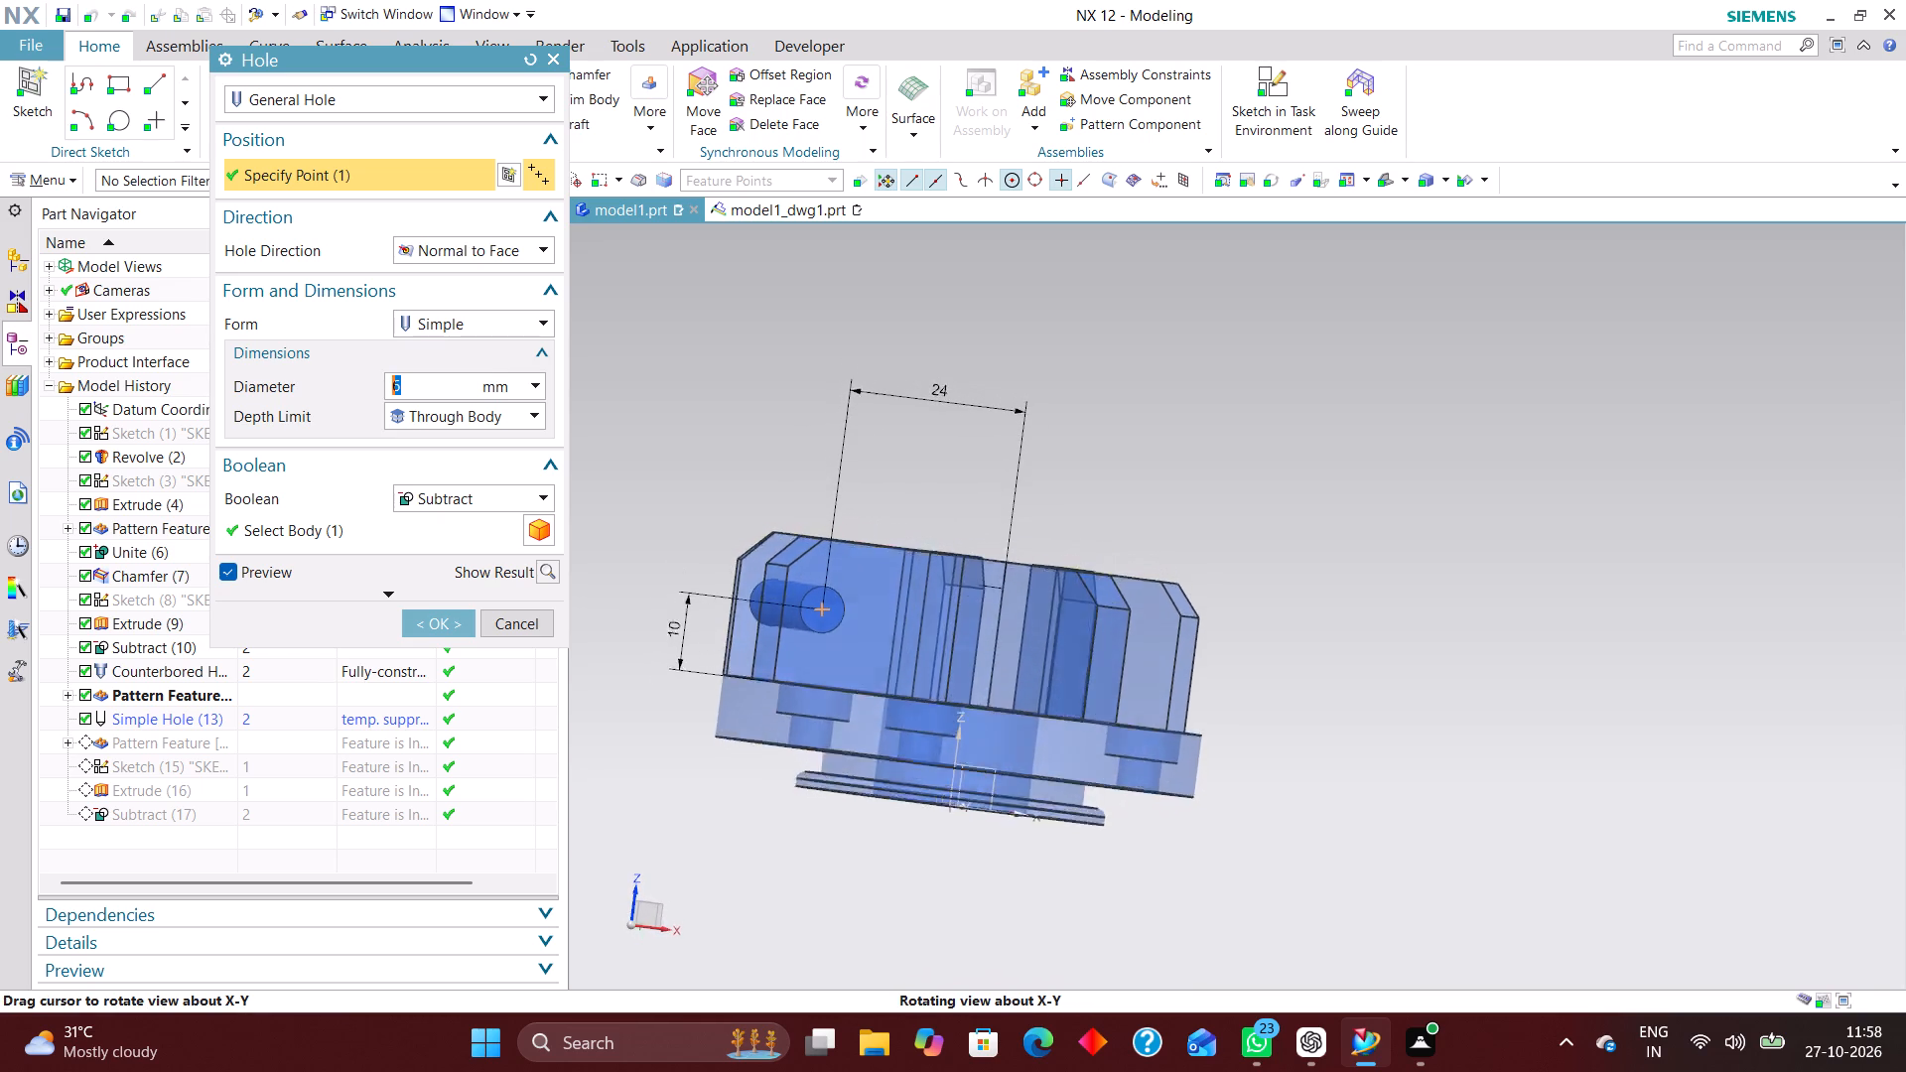
{"action": "middle_click_drag", "start_coordinate": [1350, 481], "coordinate": [1330, 477]}
{"action": "right_click_drag", "start_coordinate": [1406, 489], "coordinate": [1259, 497]}
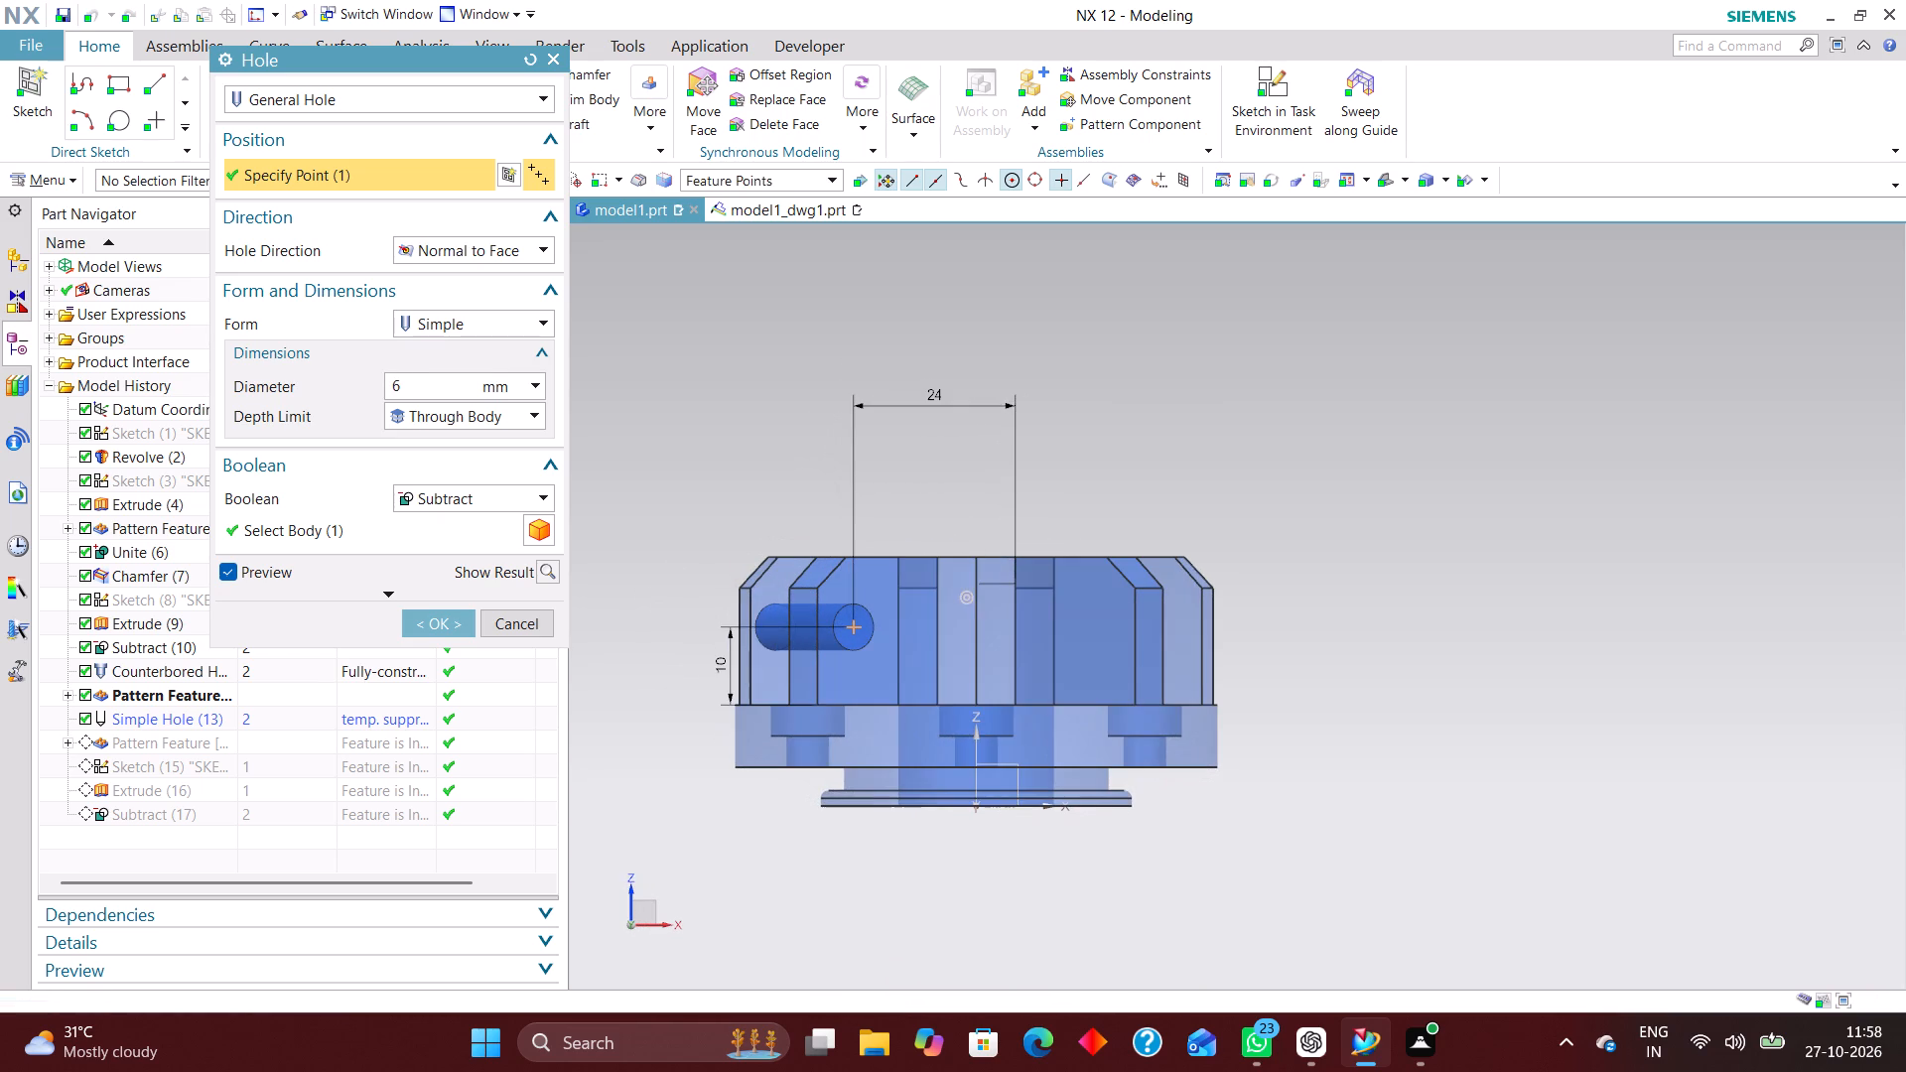
{"action": "double_click", "coordinate": [720, 663]}
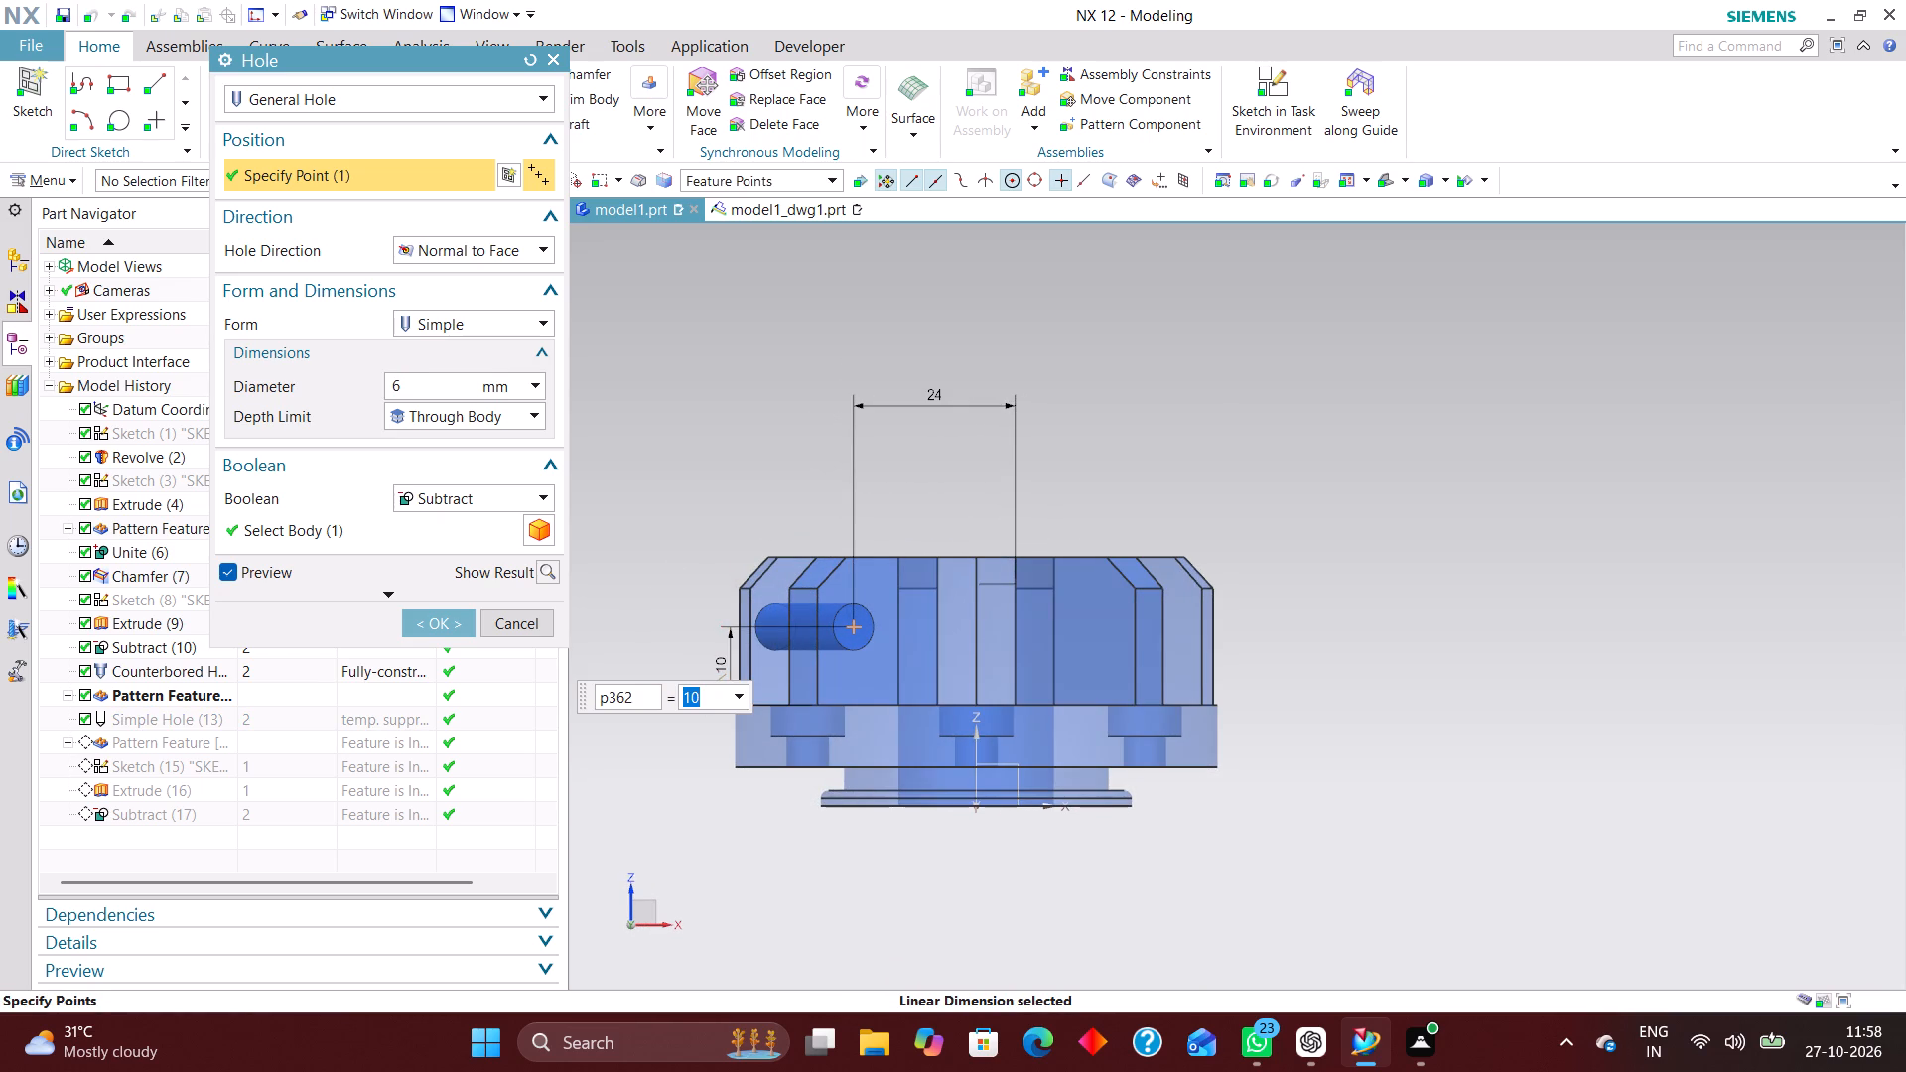
{"action": "type", "text": "11"}
{"action": "key", "text": "Return"}
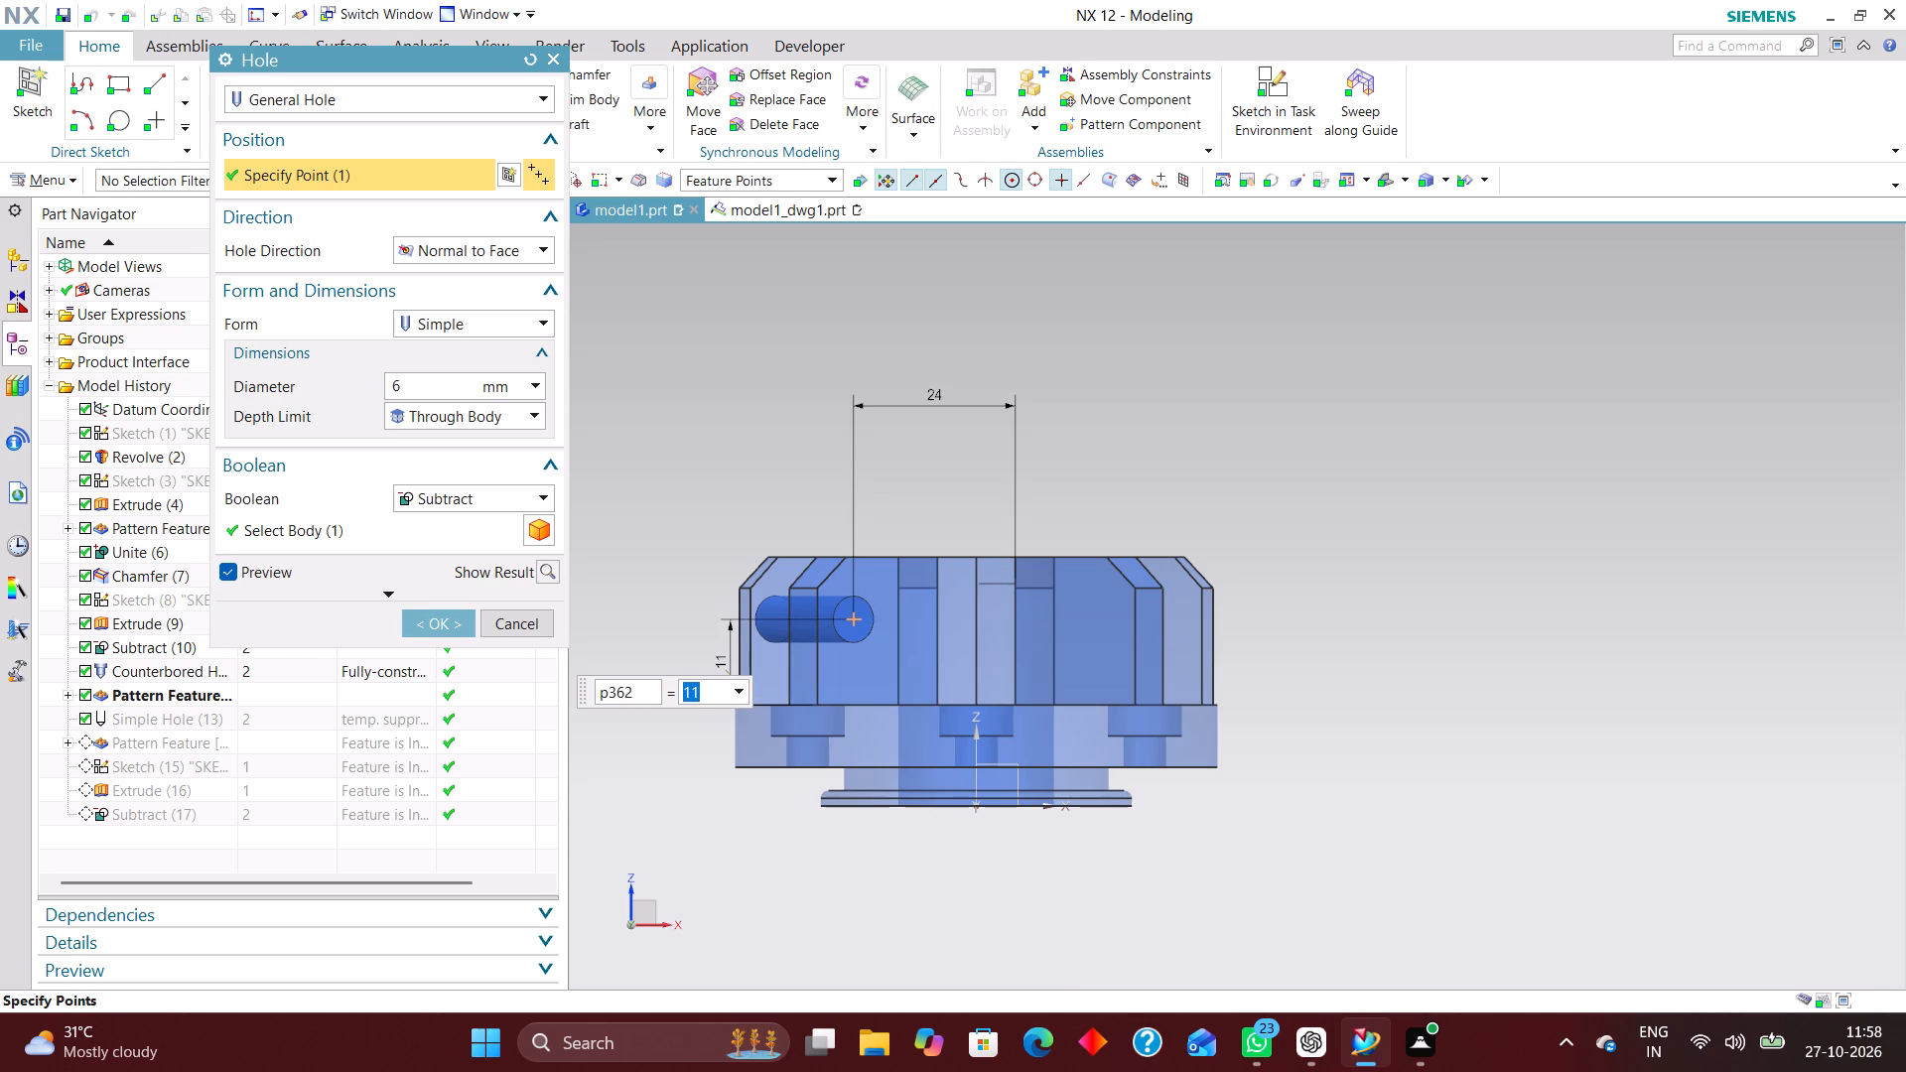
{"action": "left_click", "coordinate": [427, 624]}
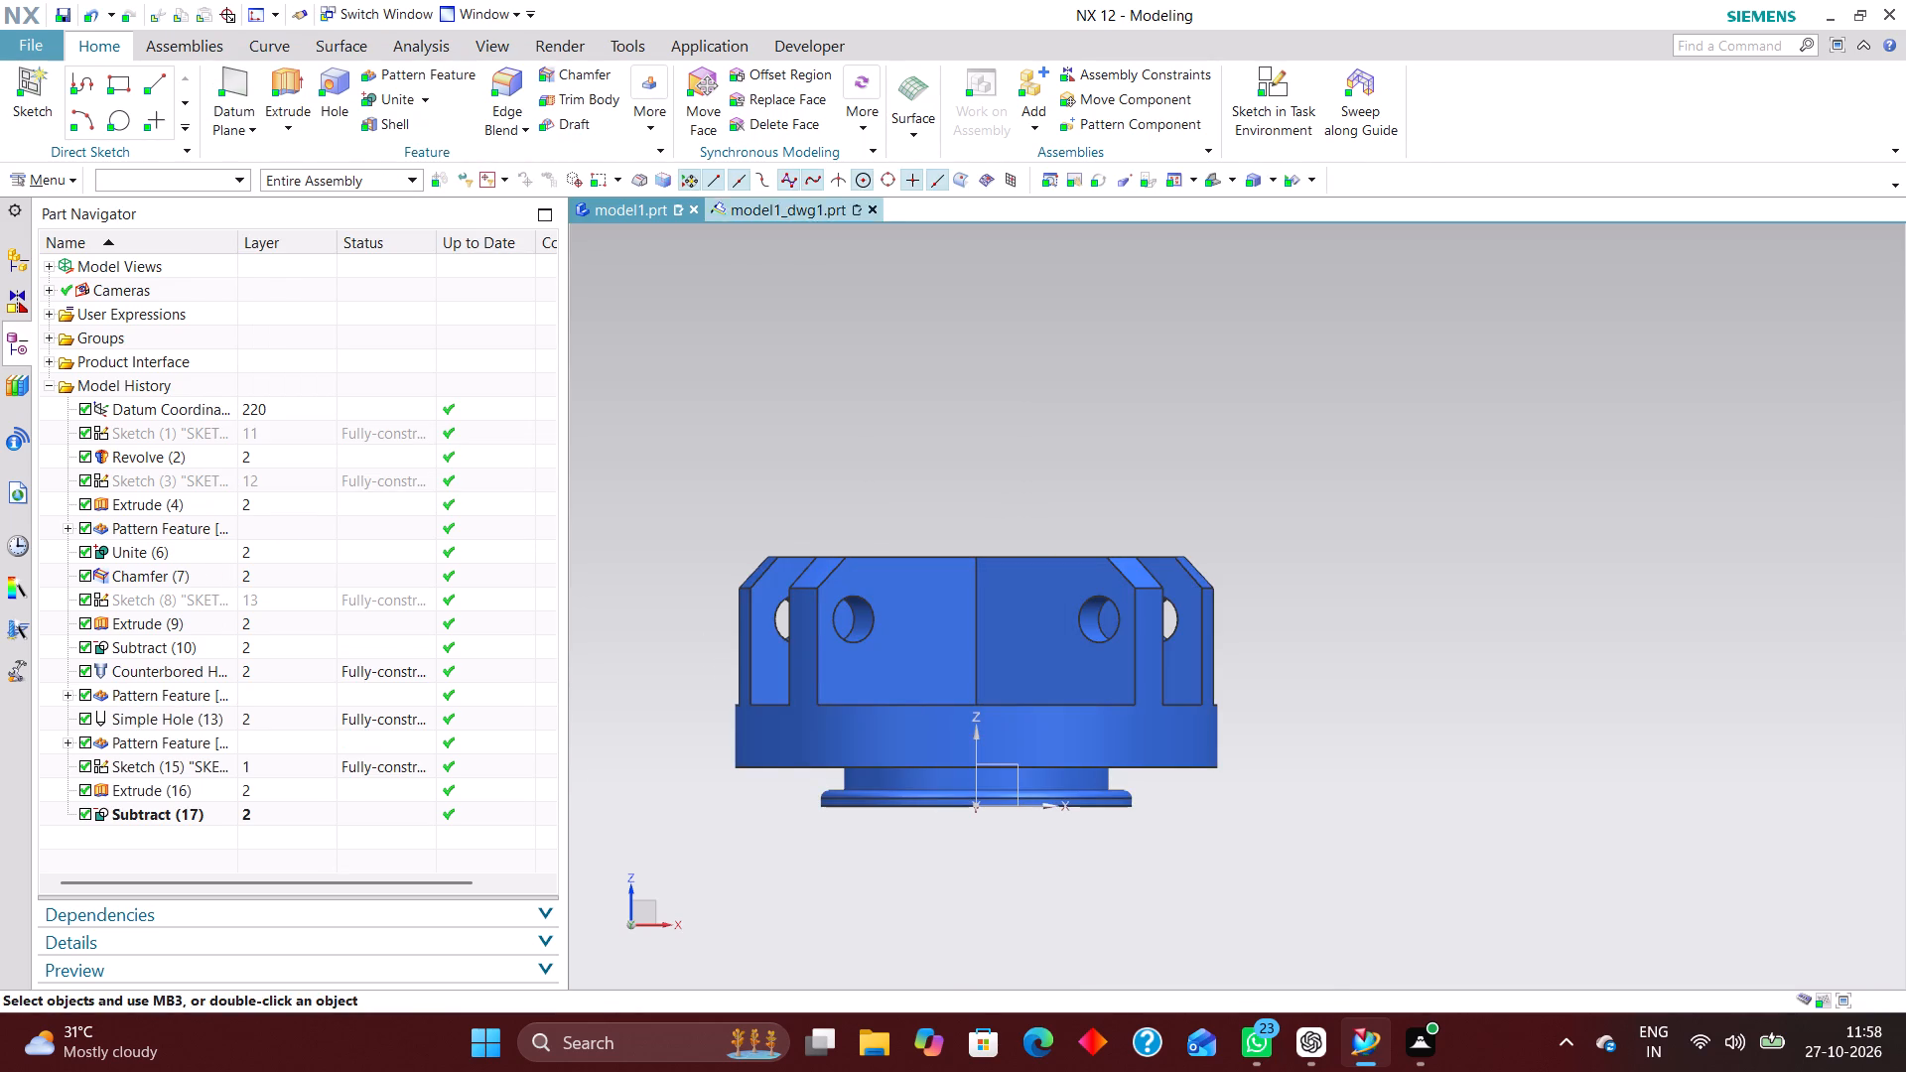
Return to the drawing and update its out-of-date views.
{"action": "left_click", "coordinate": [810, 216]}
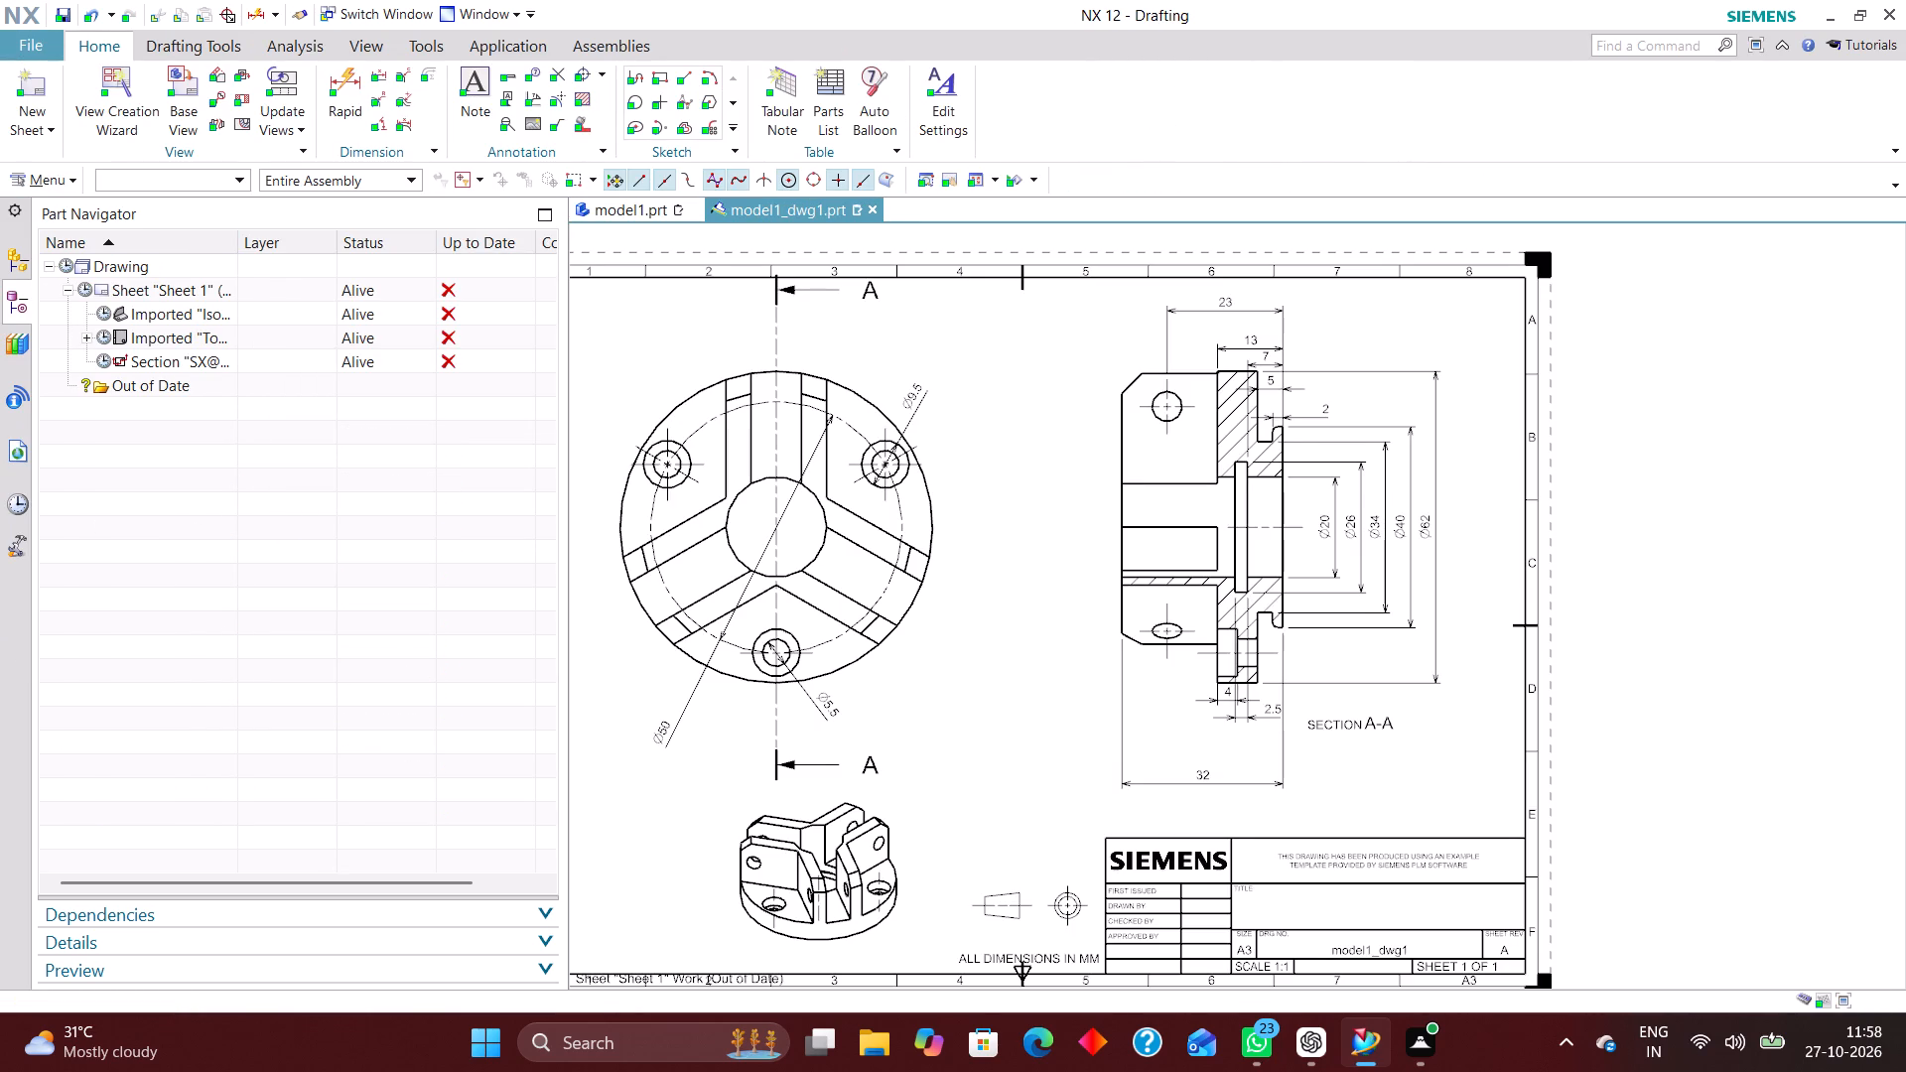
{"action": "left_click", "coordinate": [64, 260]}
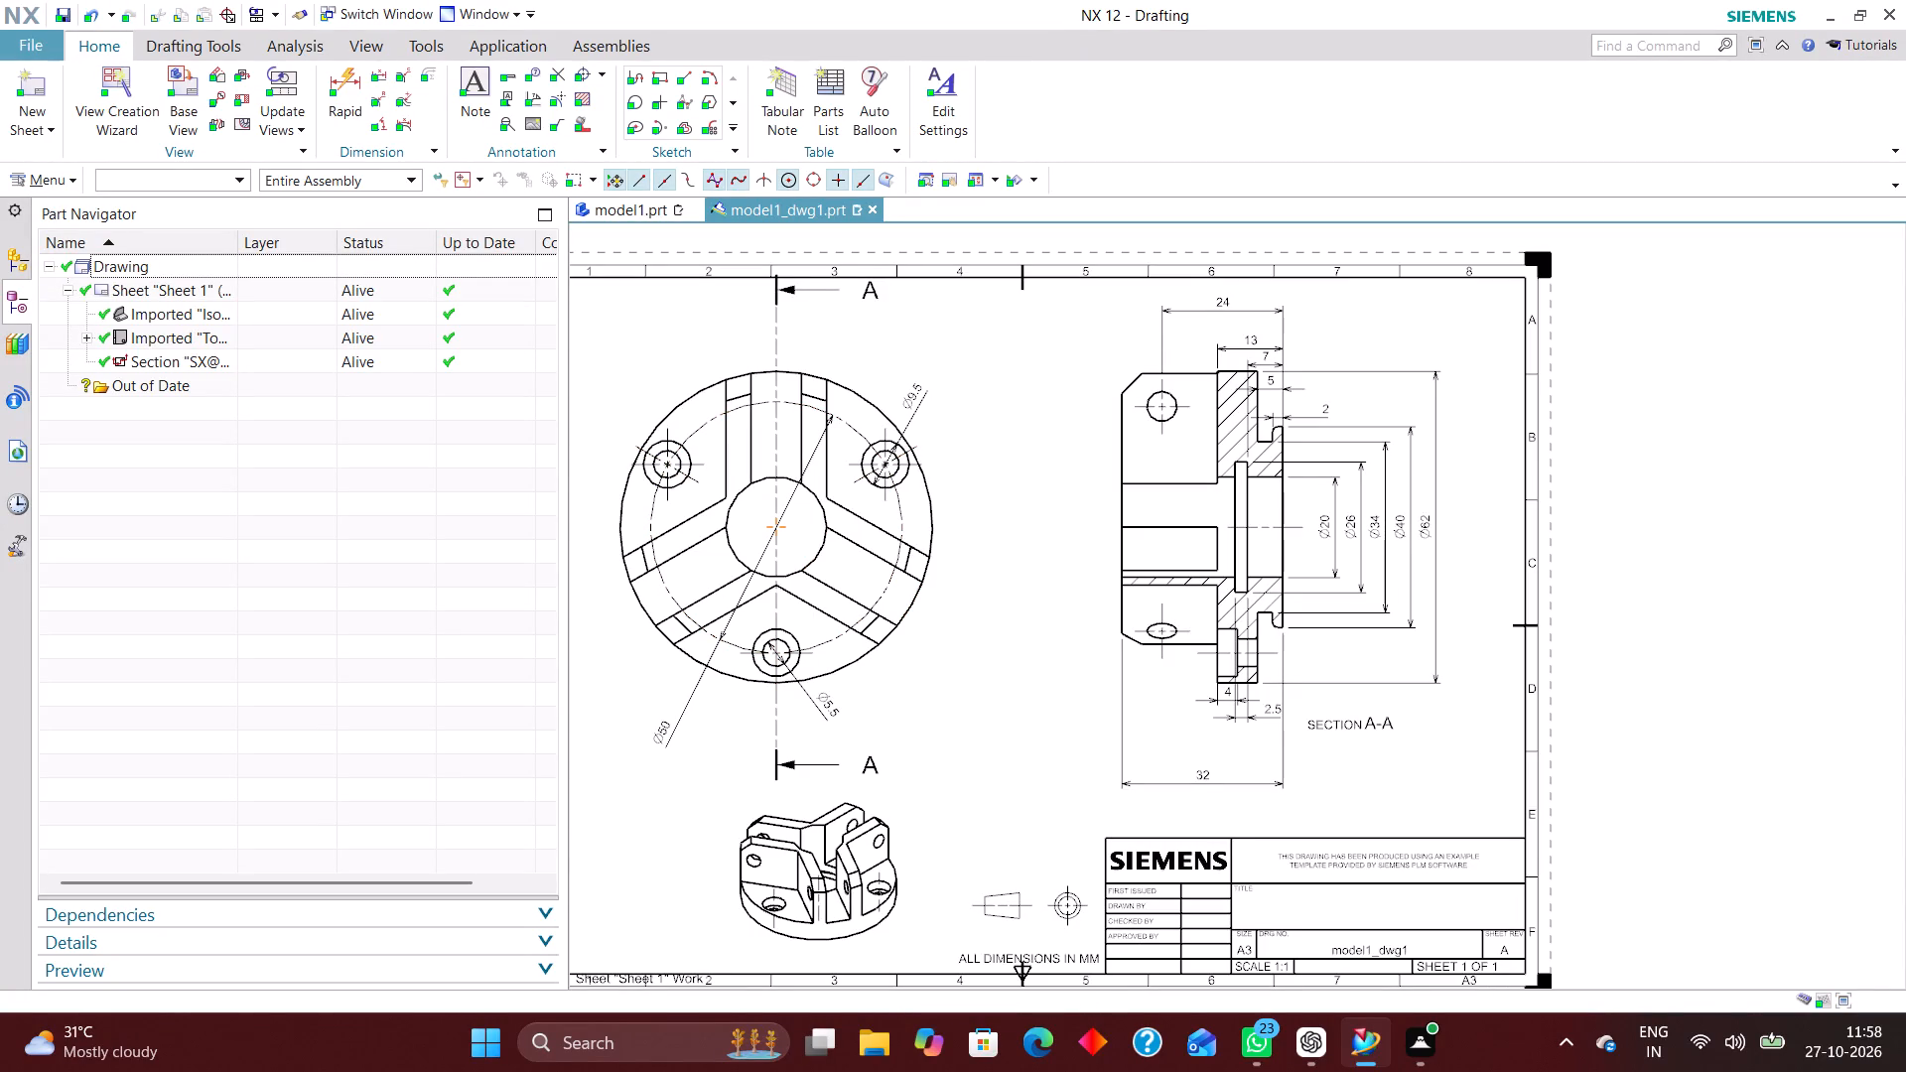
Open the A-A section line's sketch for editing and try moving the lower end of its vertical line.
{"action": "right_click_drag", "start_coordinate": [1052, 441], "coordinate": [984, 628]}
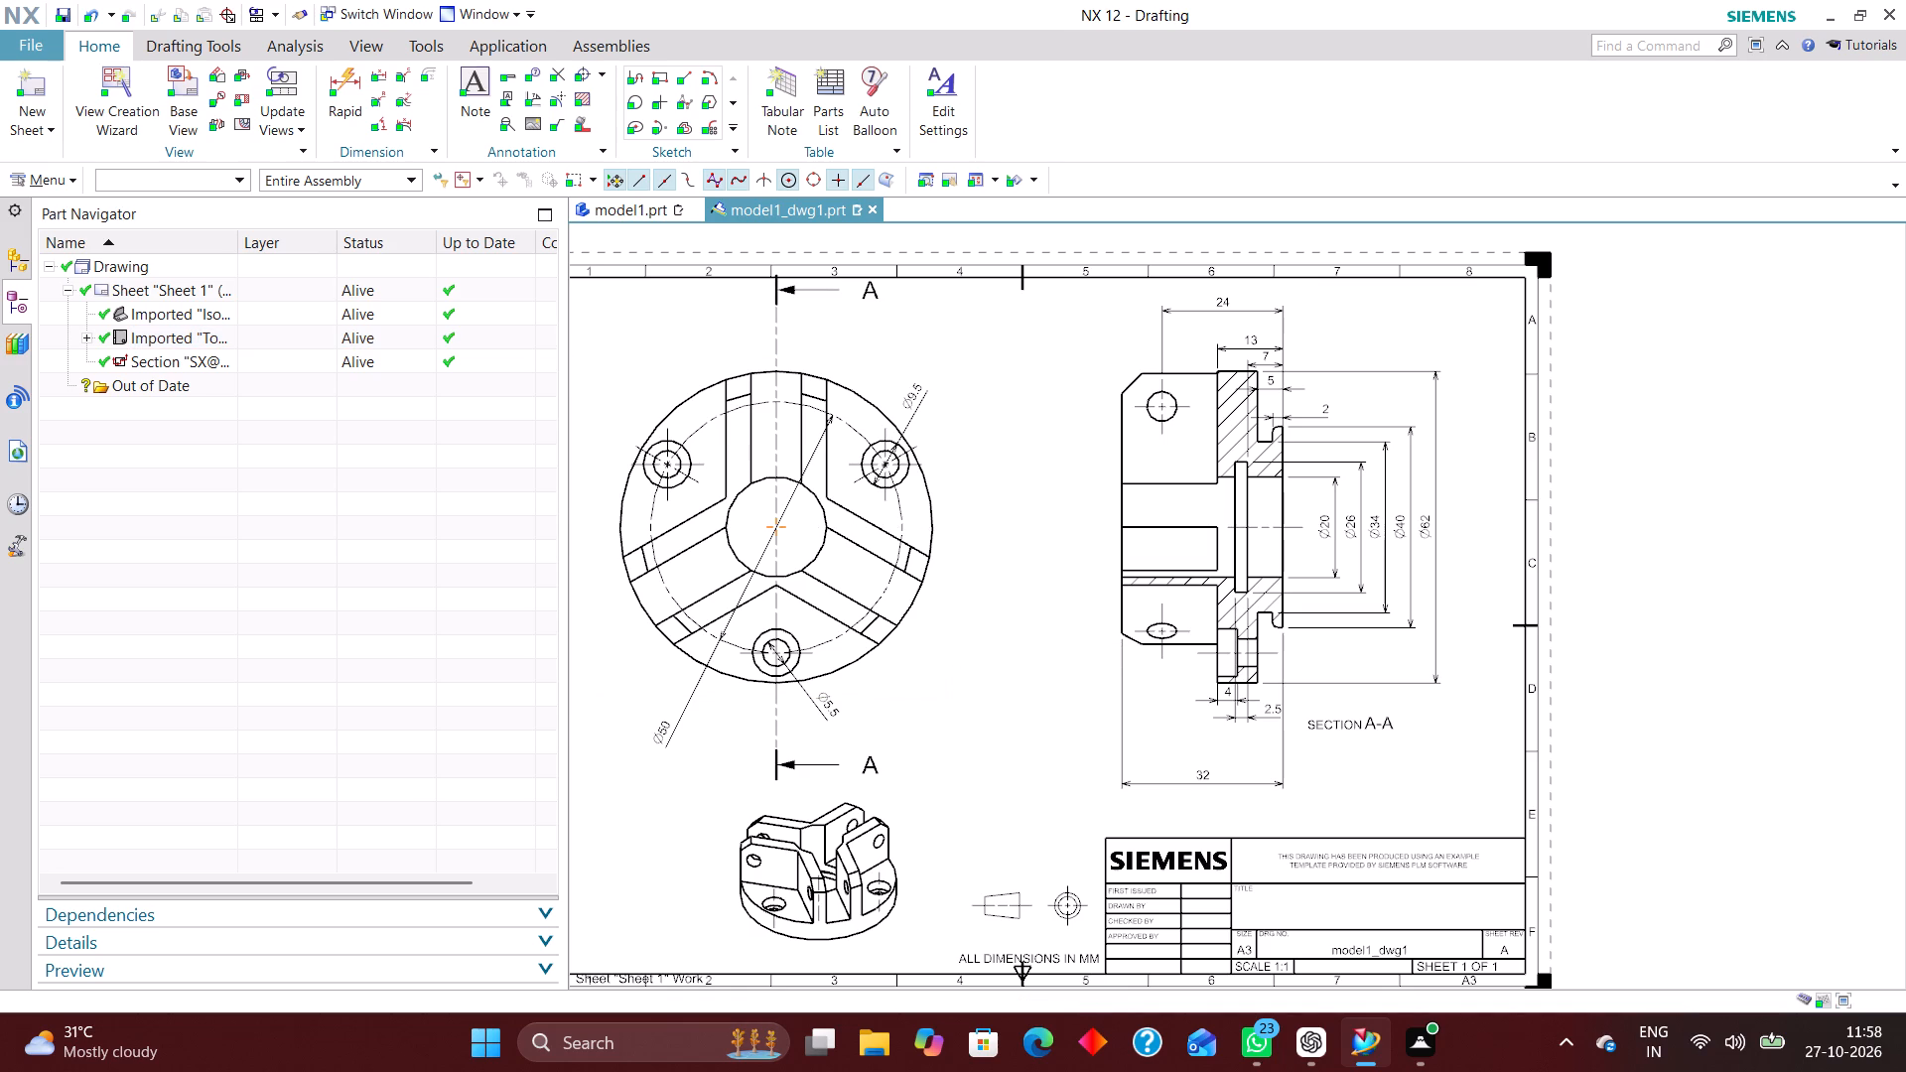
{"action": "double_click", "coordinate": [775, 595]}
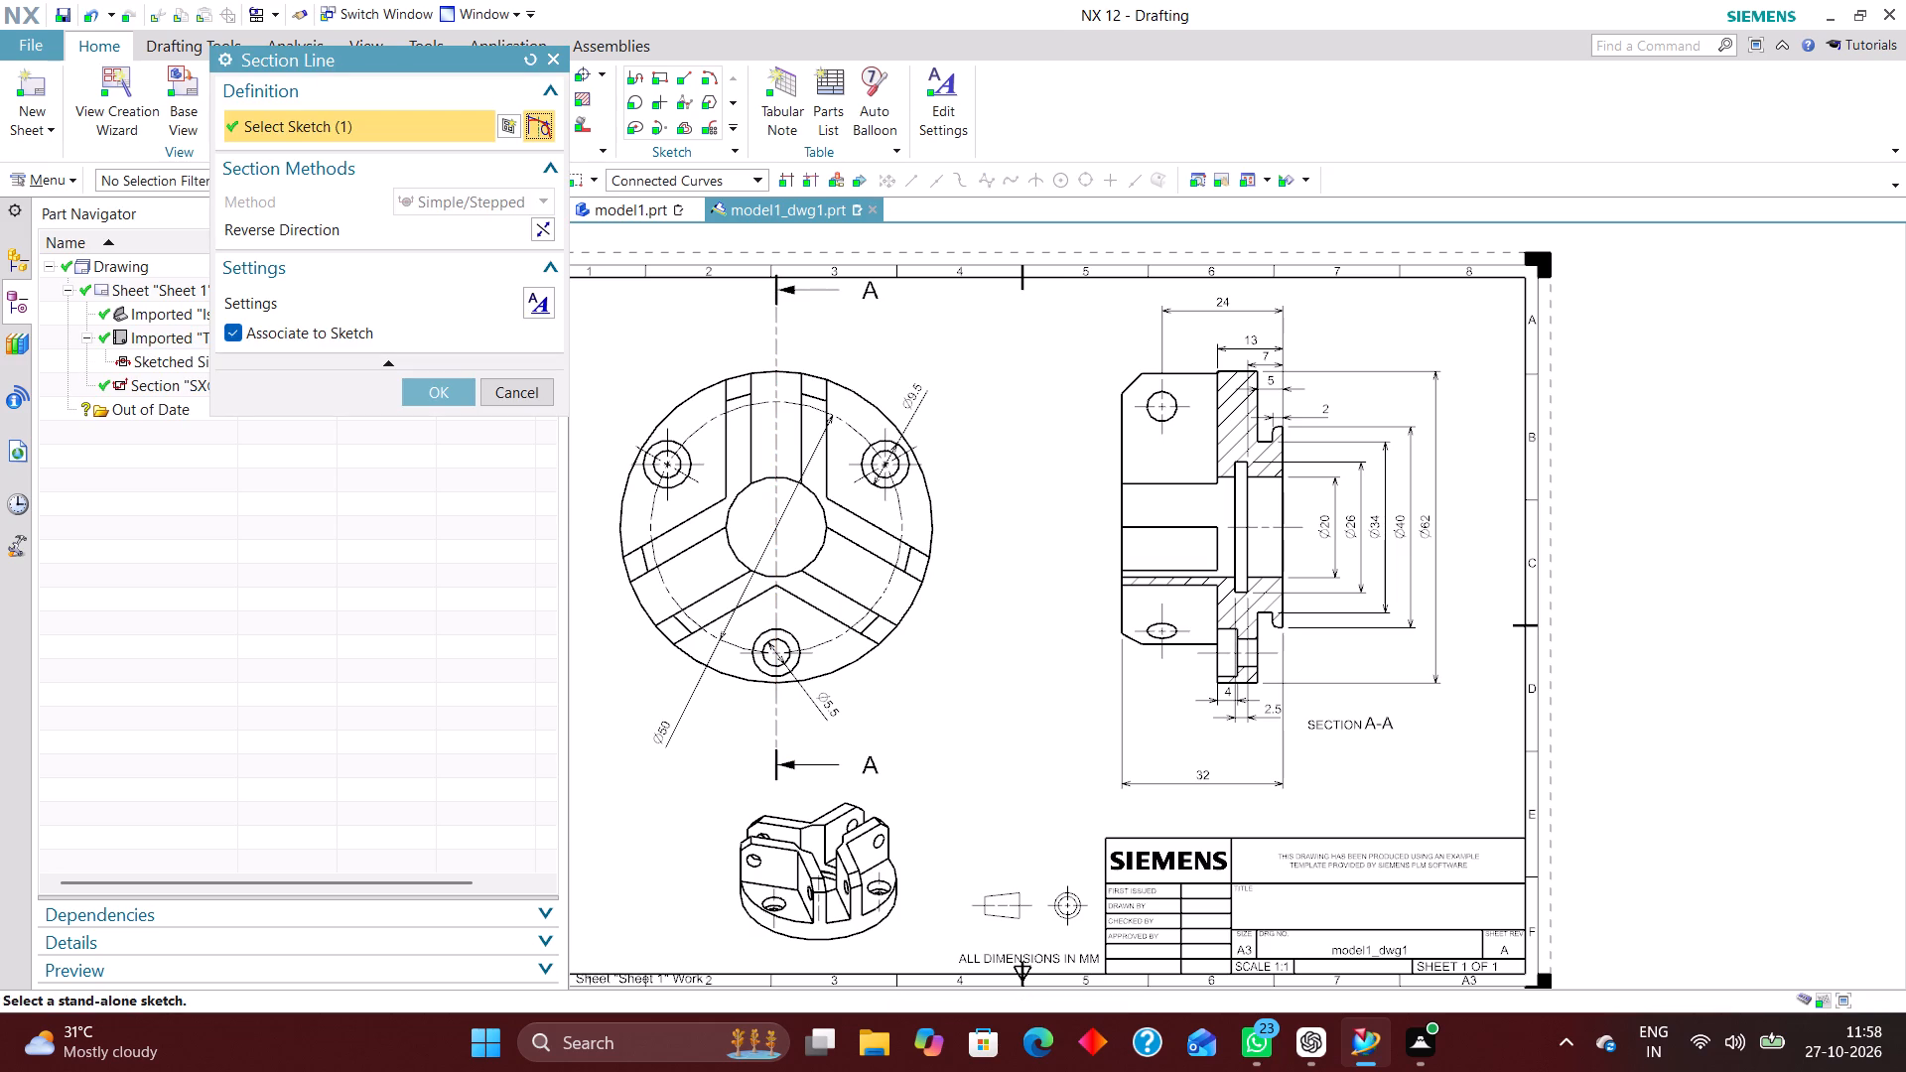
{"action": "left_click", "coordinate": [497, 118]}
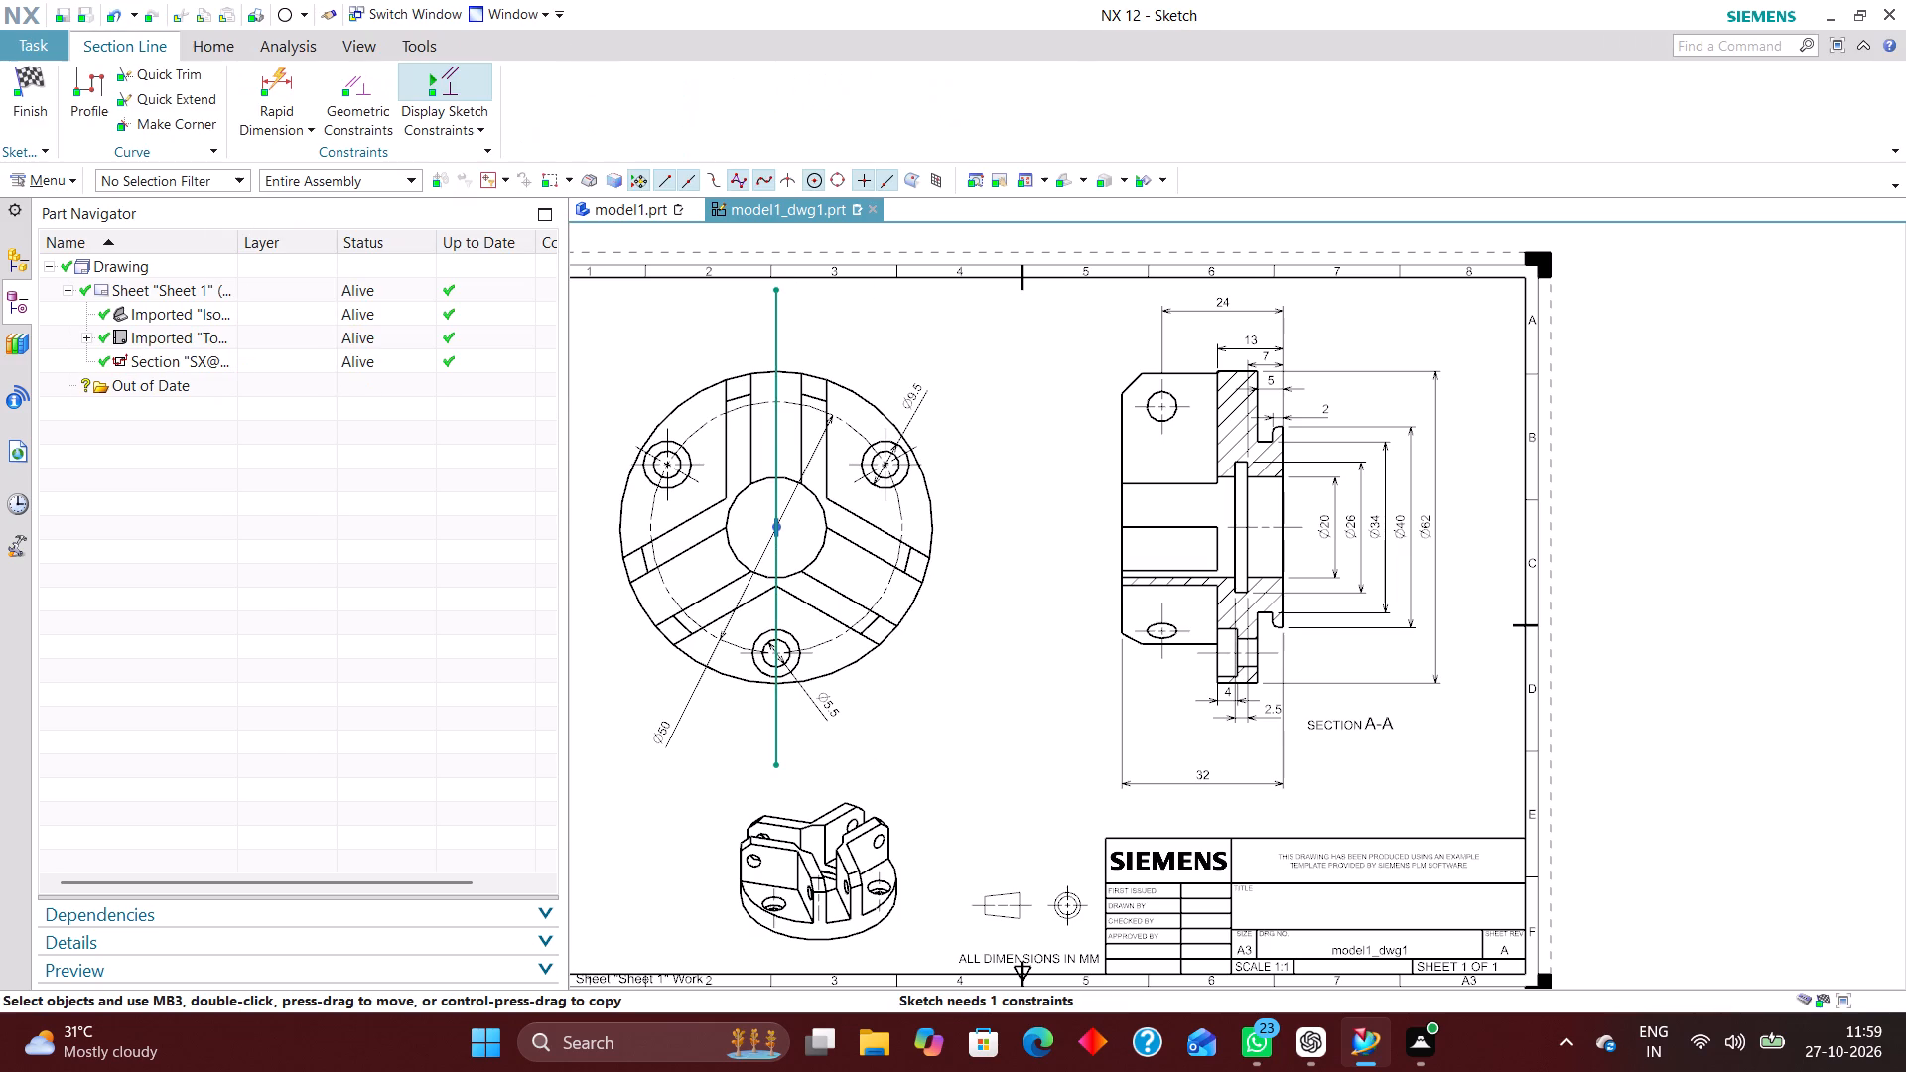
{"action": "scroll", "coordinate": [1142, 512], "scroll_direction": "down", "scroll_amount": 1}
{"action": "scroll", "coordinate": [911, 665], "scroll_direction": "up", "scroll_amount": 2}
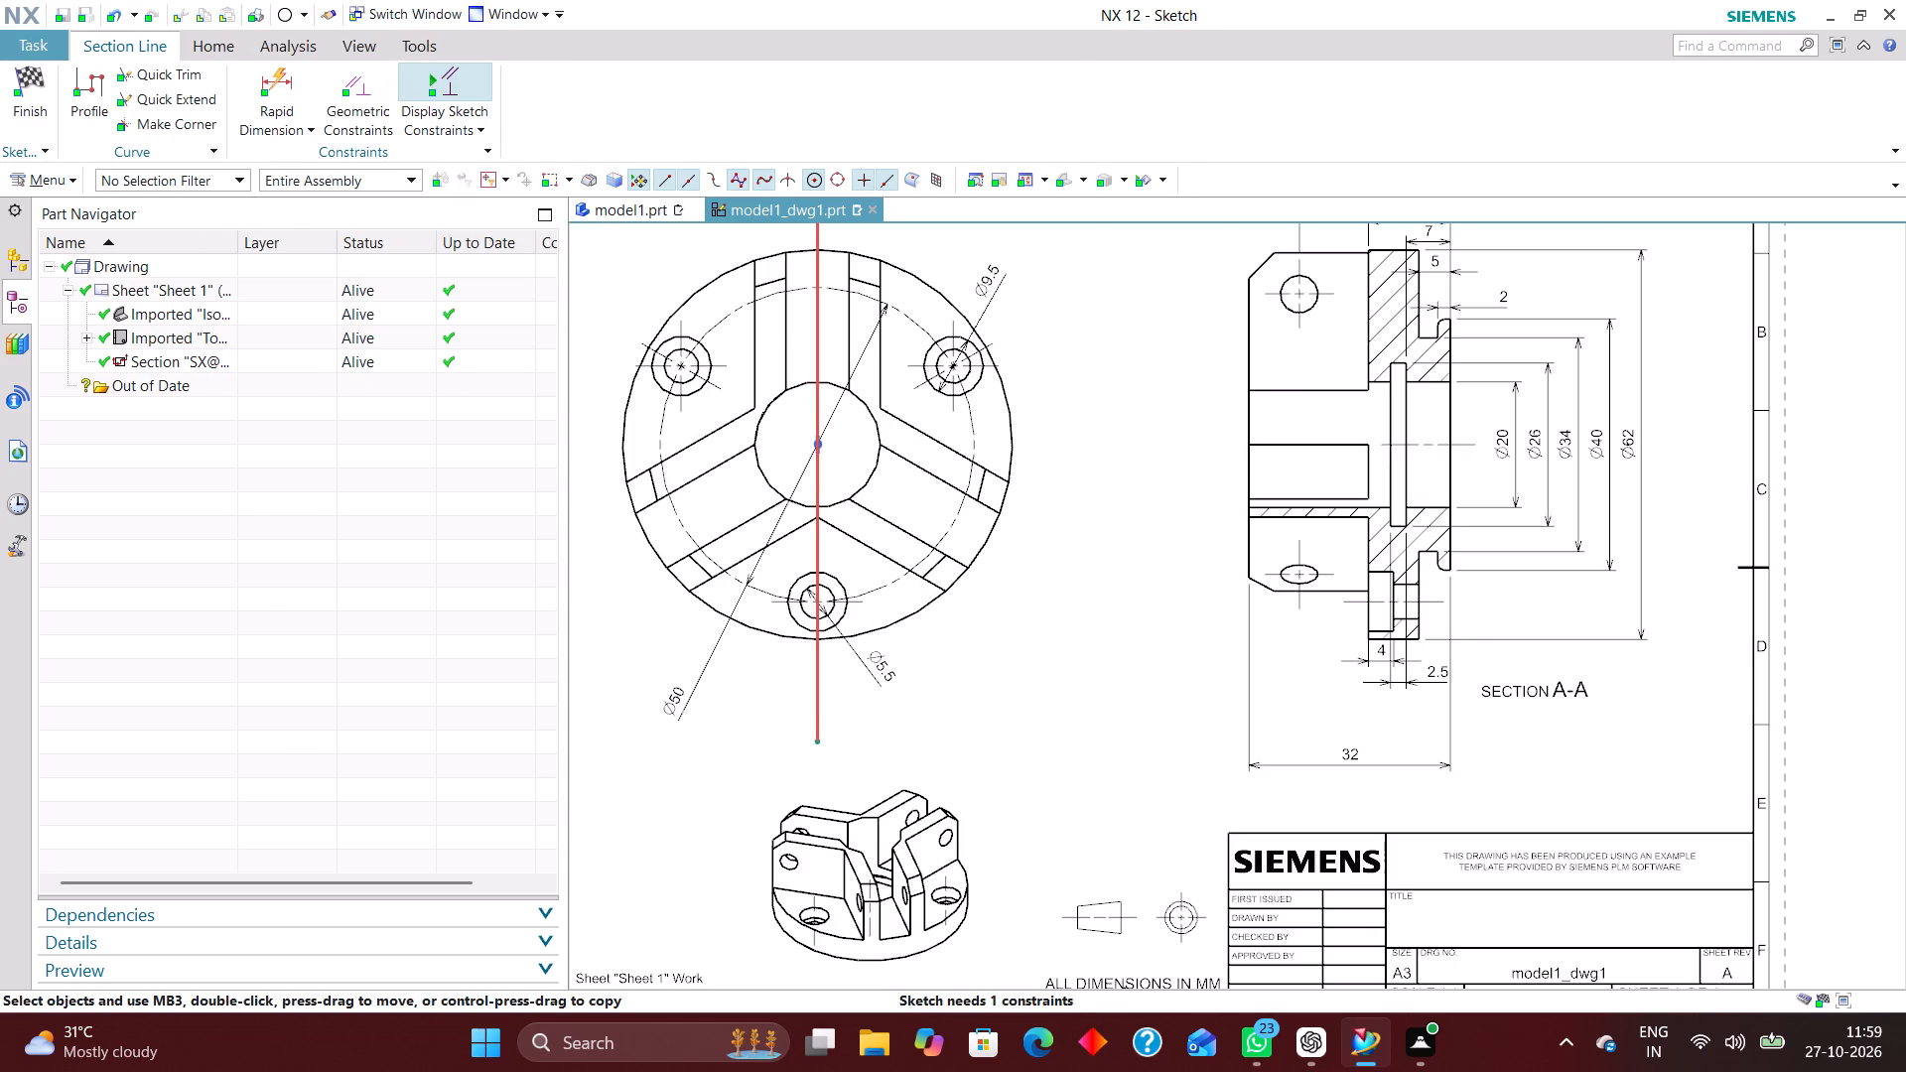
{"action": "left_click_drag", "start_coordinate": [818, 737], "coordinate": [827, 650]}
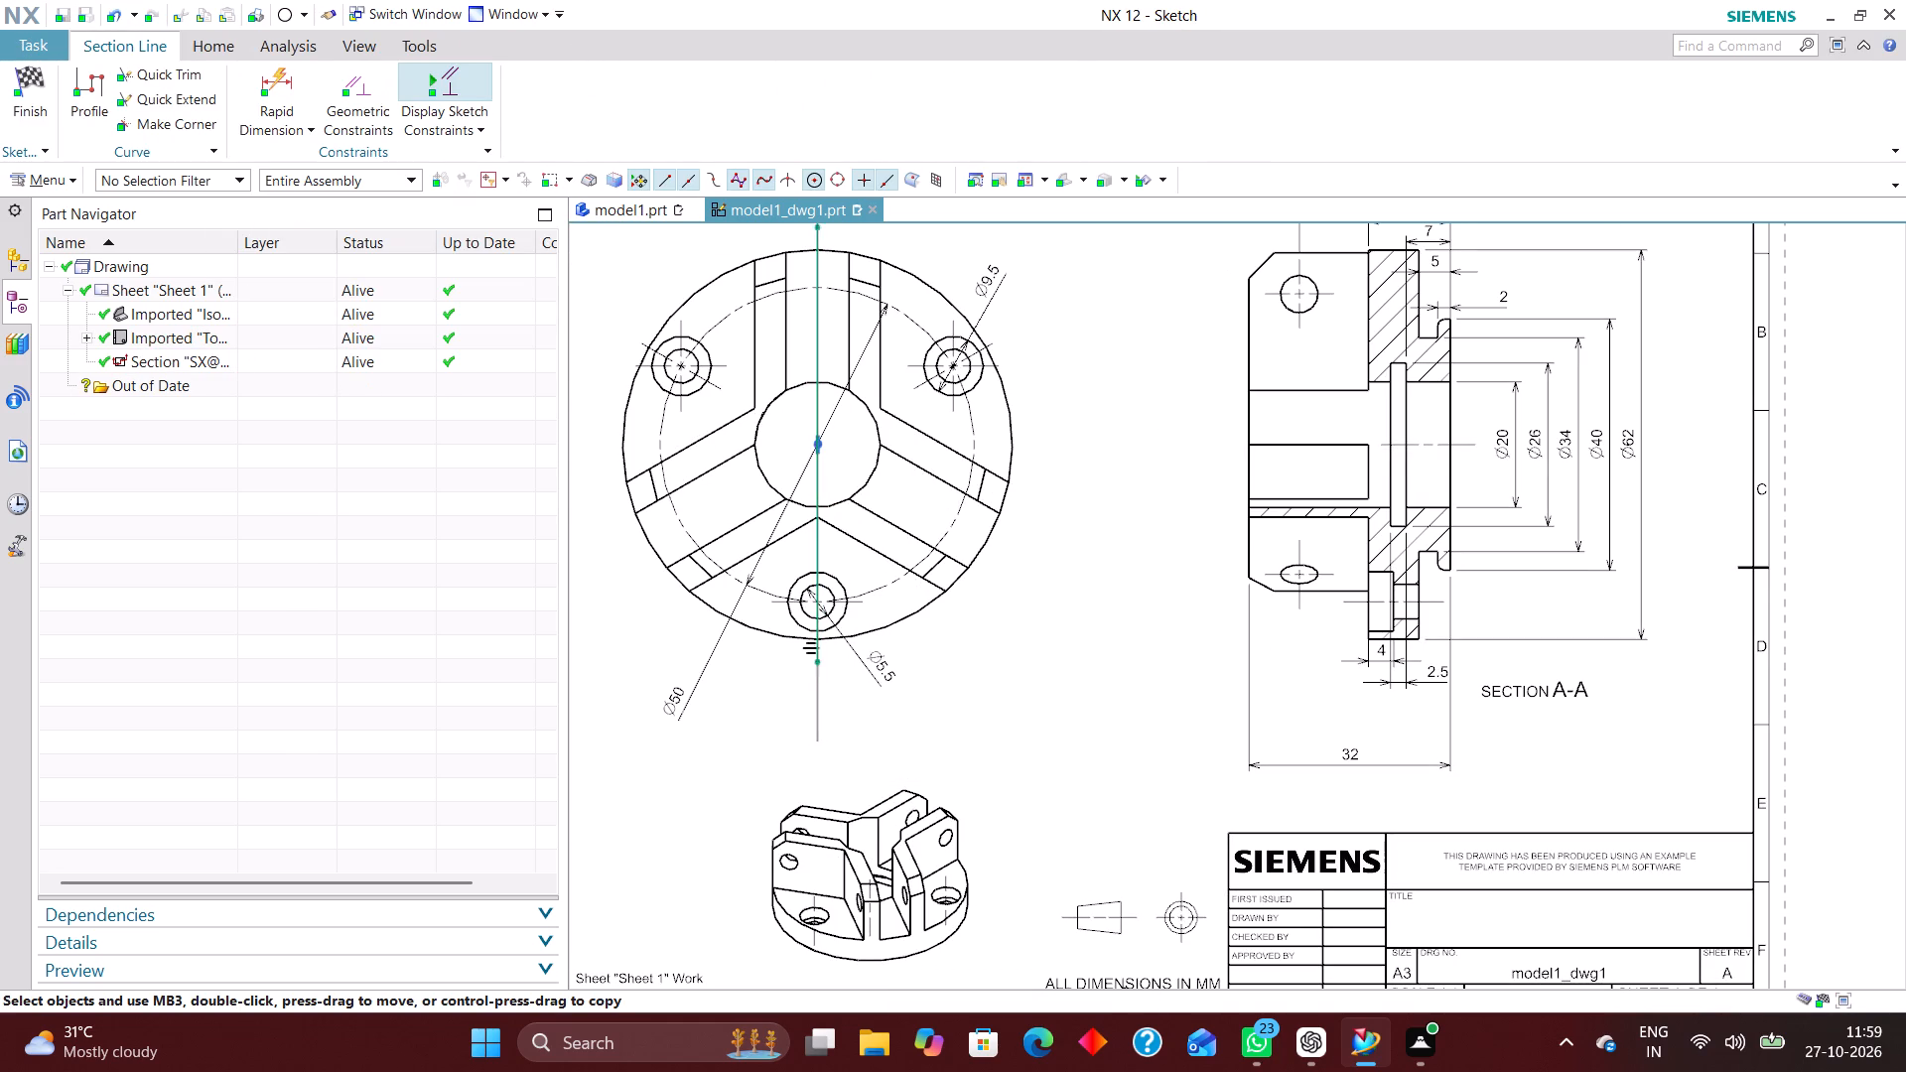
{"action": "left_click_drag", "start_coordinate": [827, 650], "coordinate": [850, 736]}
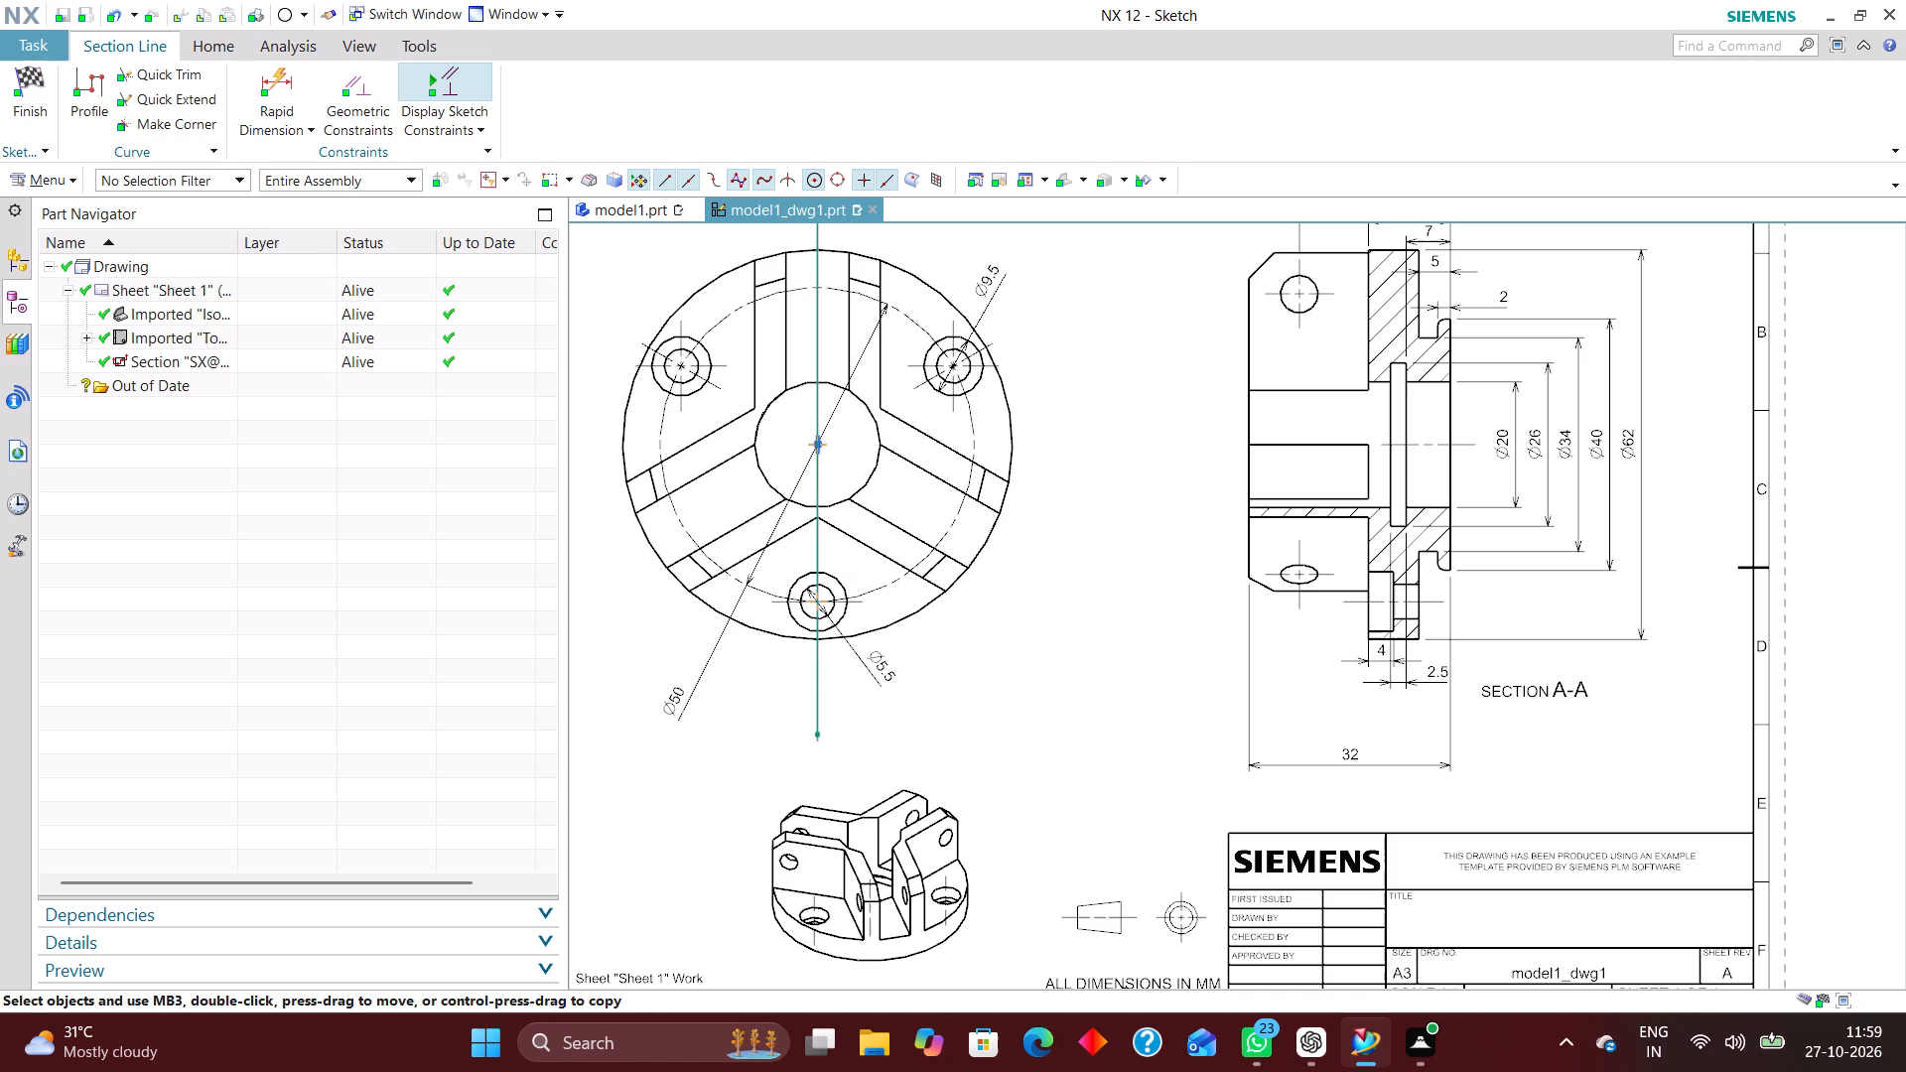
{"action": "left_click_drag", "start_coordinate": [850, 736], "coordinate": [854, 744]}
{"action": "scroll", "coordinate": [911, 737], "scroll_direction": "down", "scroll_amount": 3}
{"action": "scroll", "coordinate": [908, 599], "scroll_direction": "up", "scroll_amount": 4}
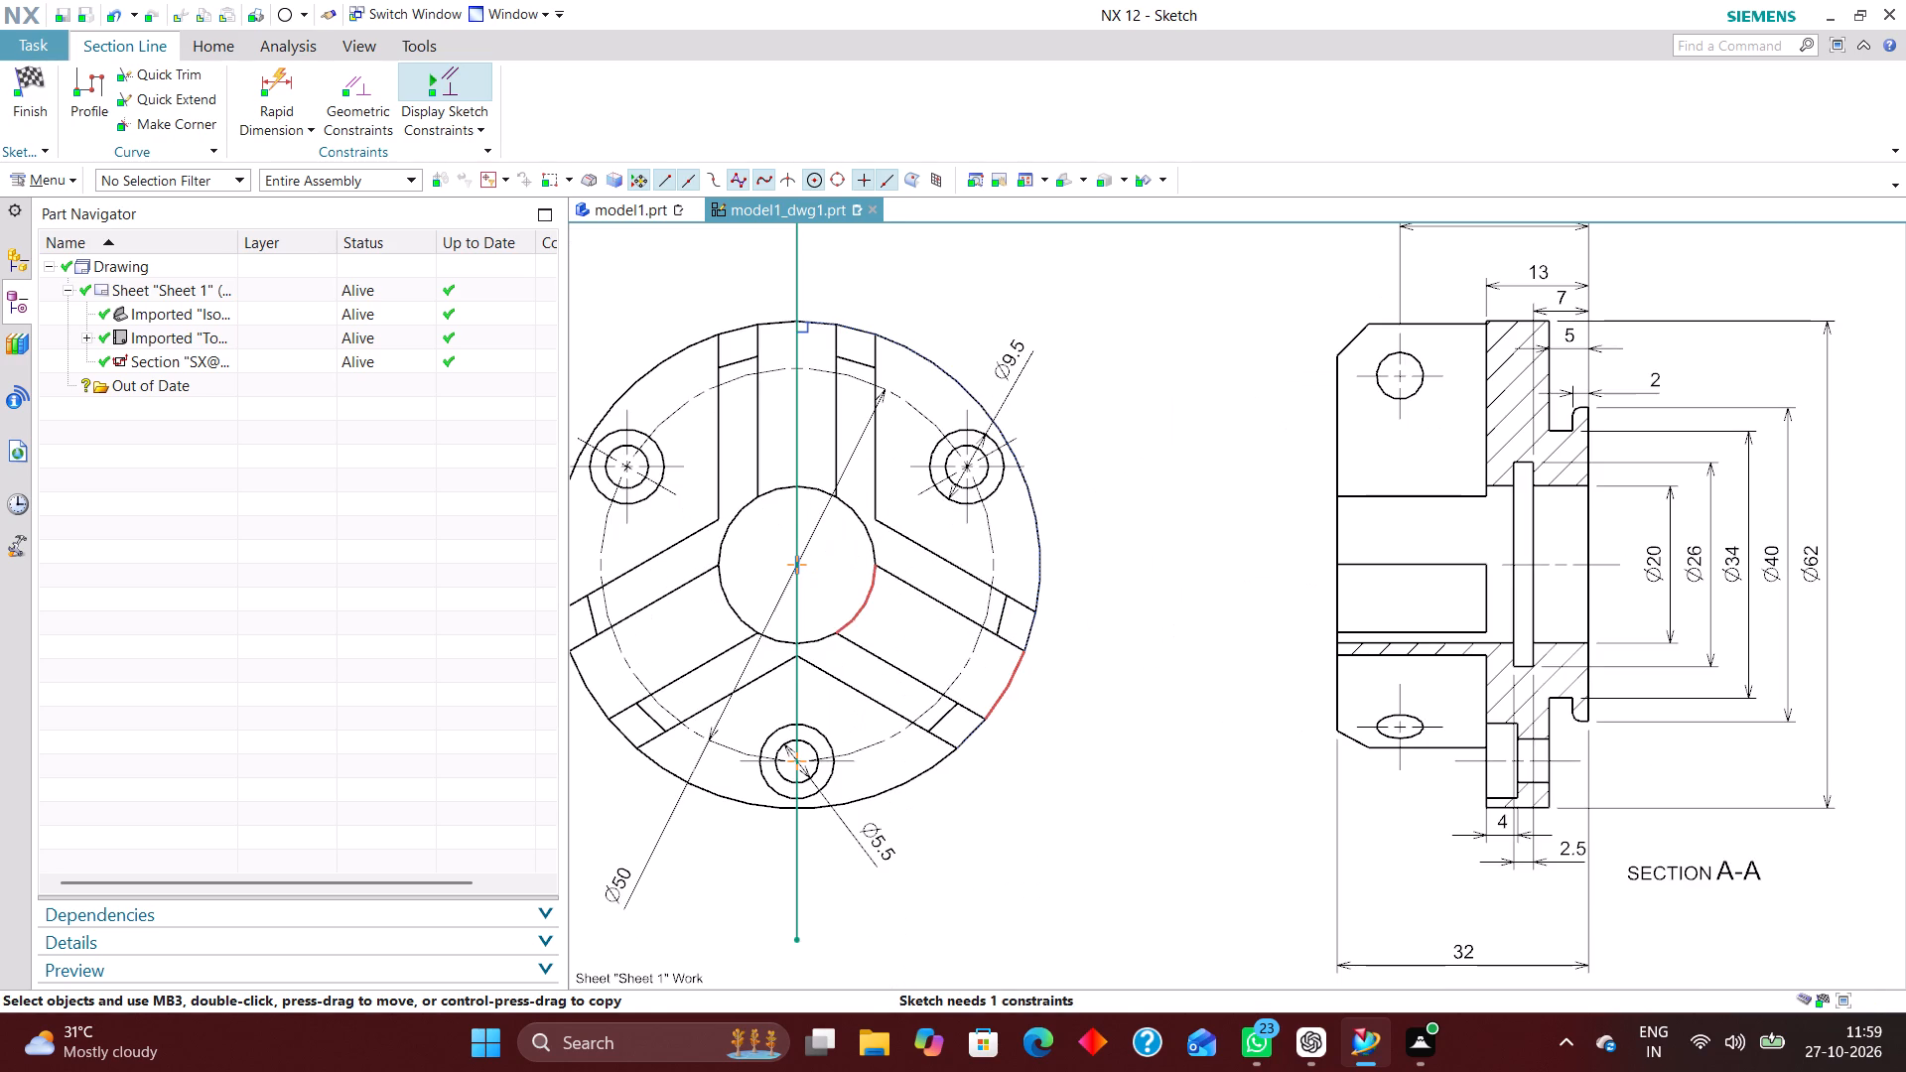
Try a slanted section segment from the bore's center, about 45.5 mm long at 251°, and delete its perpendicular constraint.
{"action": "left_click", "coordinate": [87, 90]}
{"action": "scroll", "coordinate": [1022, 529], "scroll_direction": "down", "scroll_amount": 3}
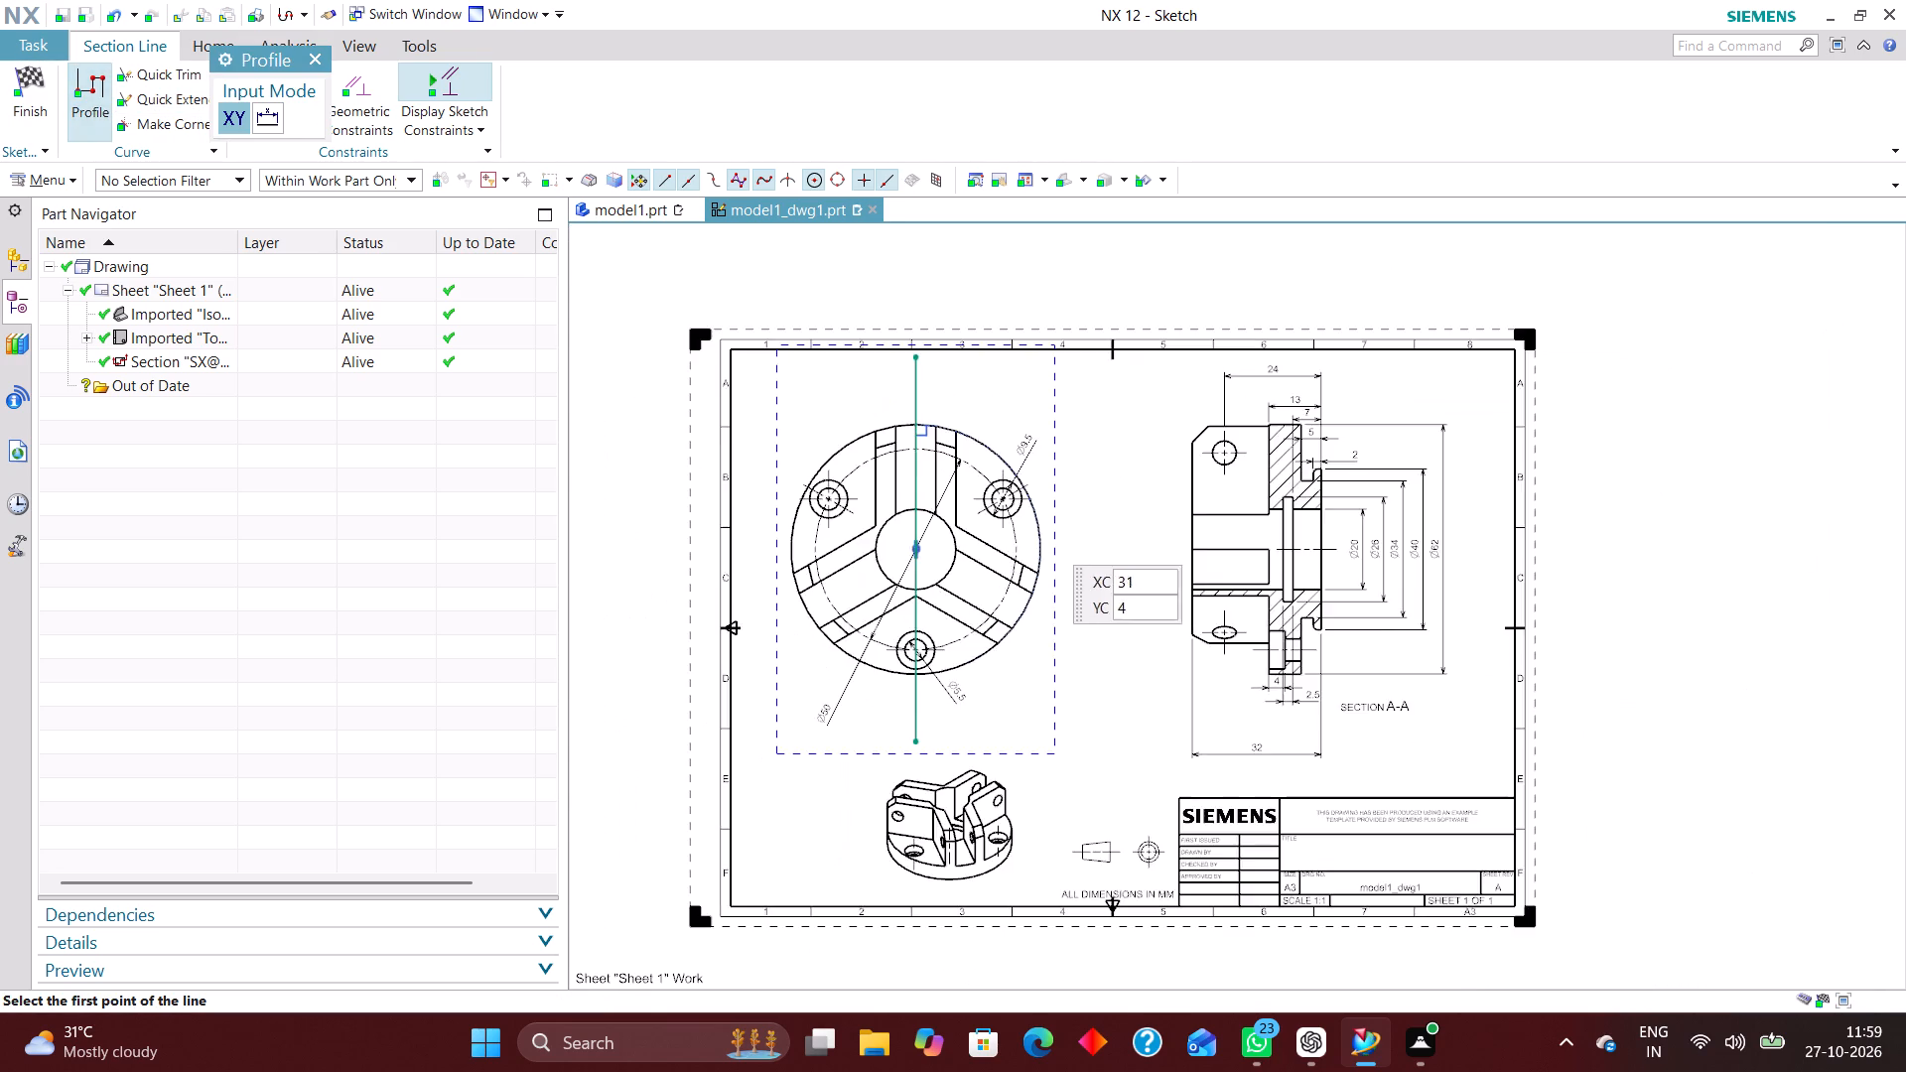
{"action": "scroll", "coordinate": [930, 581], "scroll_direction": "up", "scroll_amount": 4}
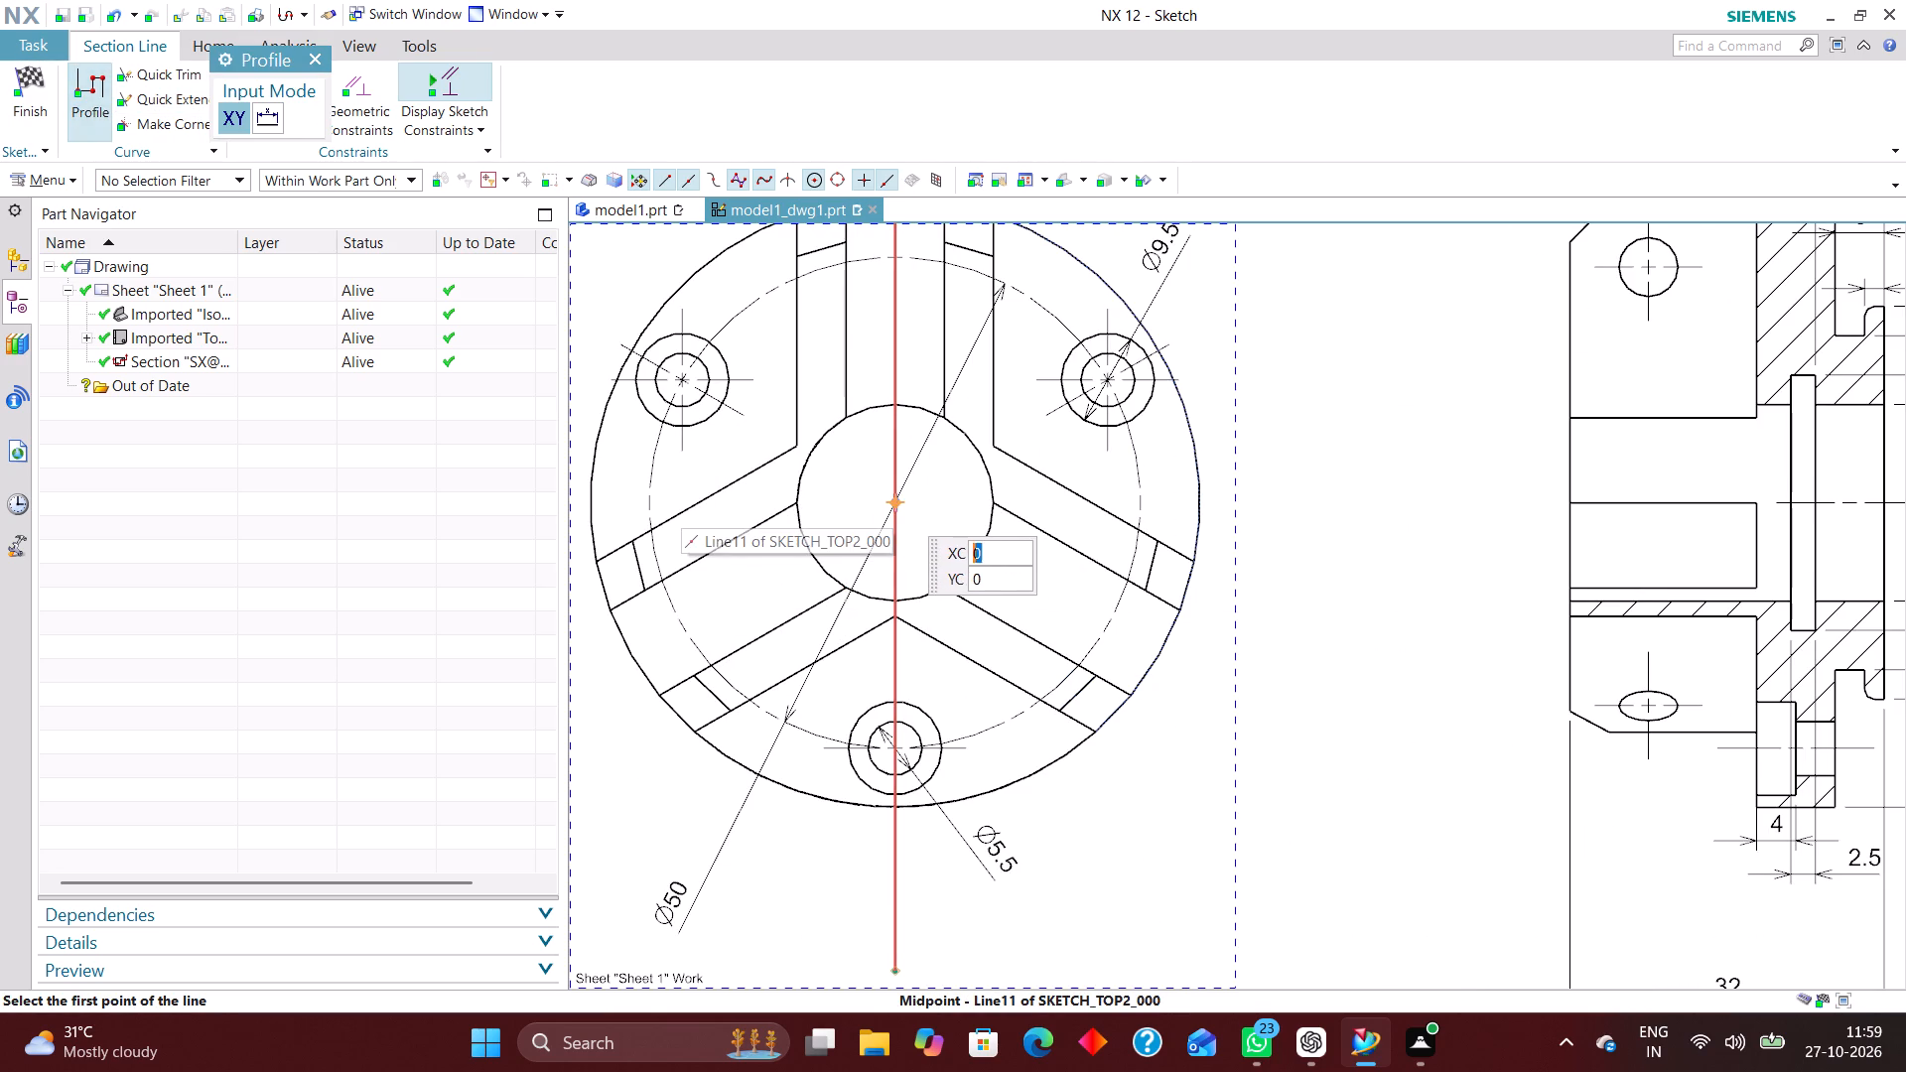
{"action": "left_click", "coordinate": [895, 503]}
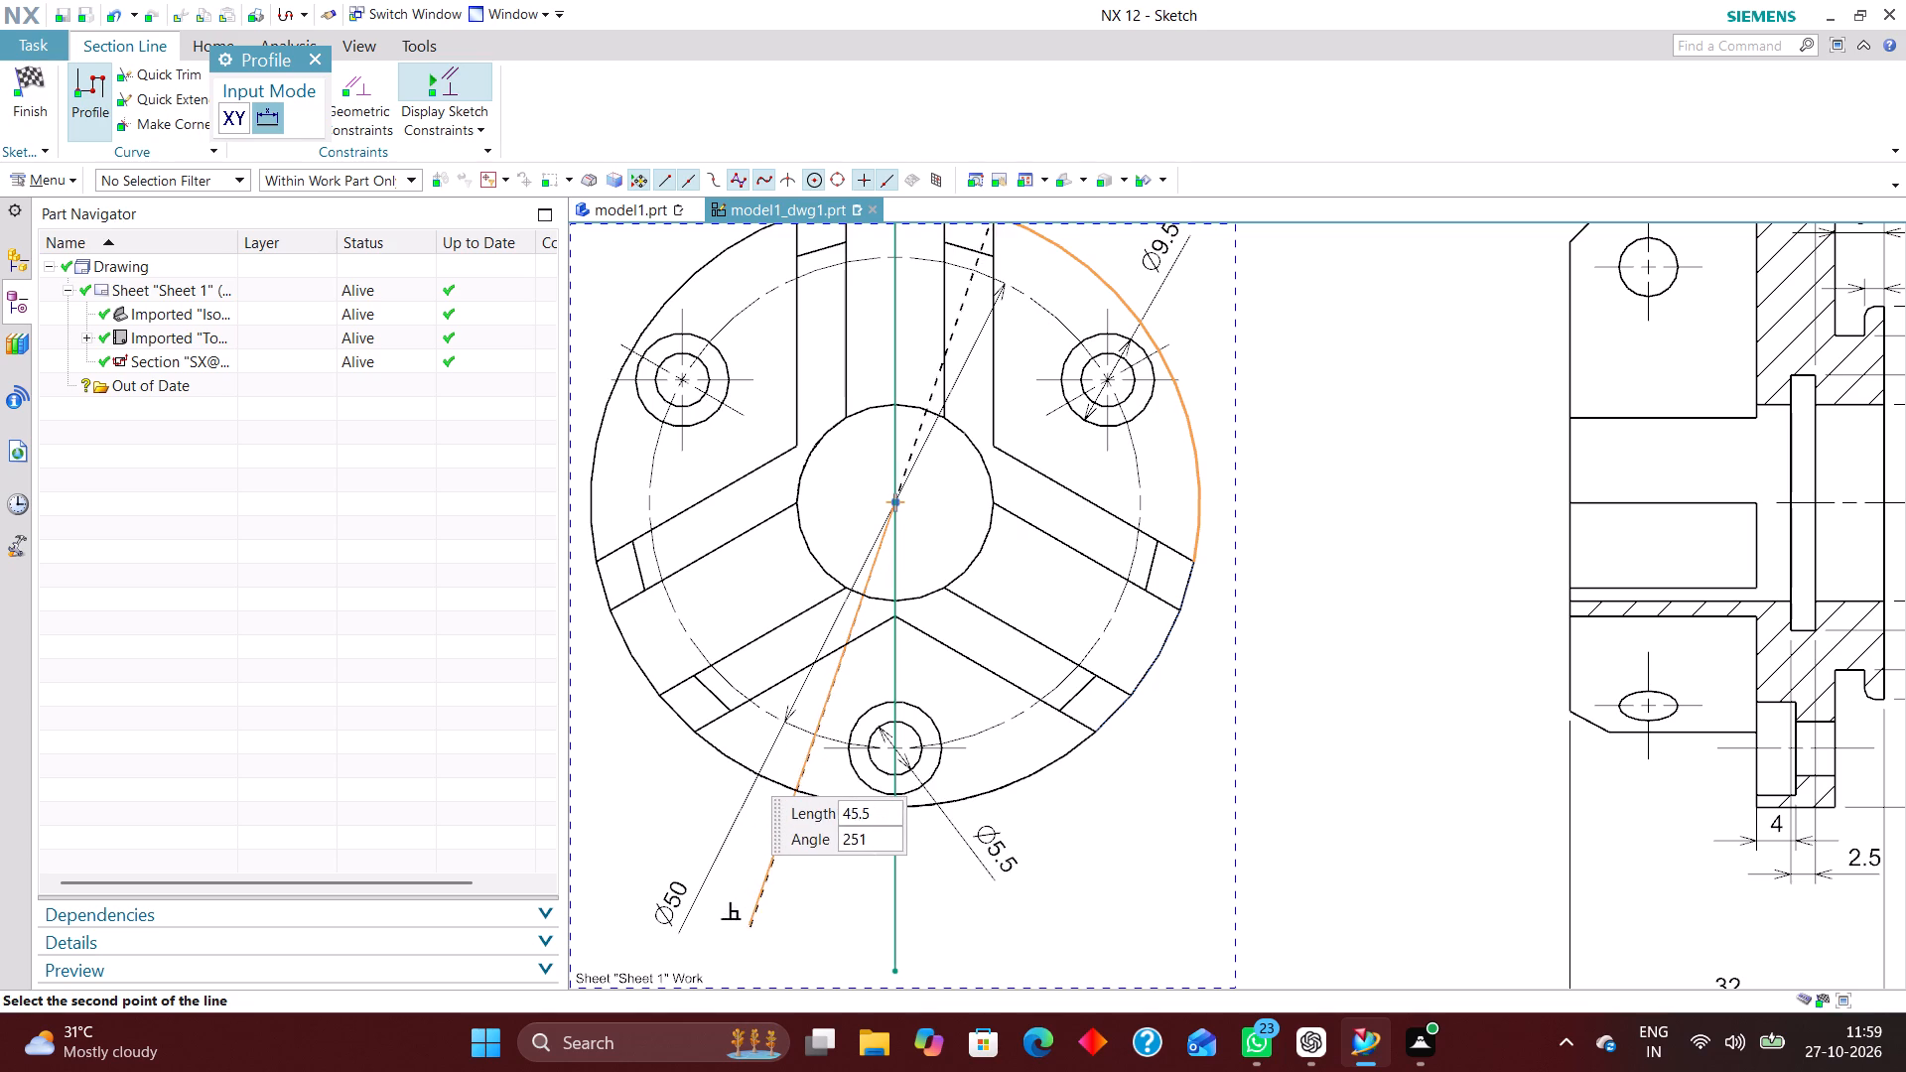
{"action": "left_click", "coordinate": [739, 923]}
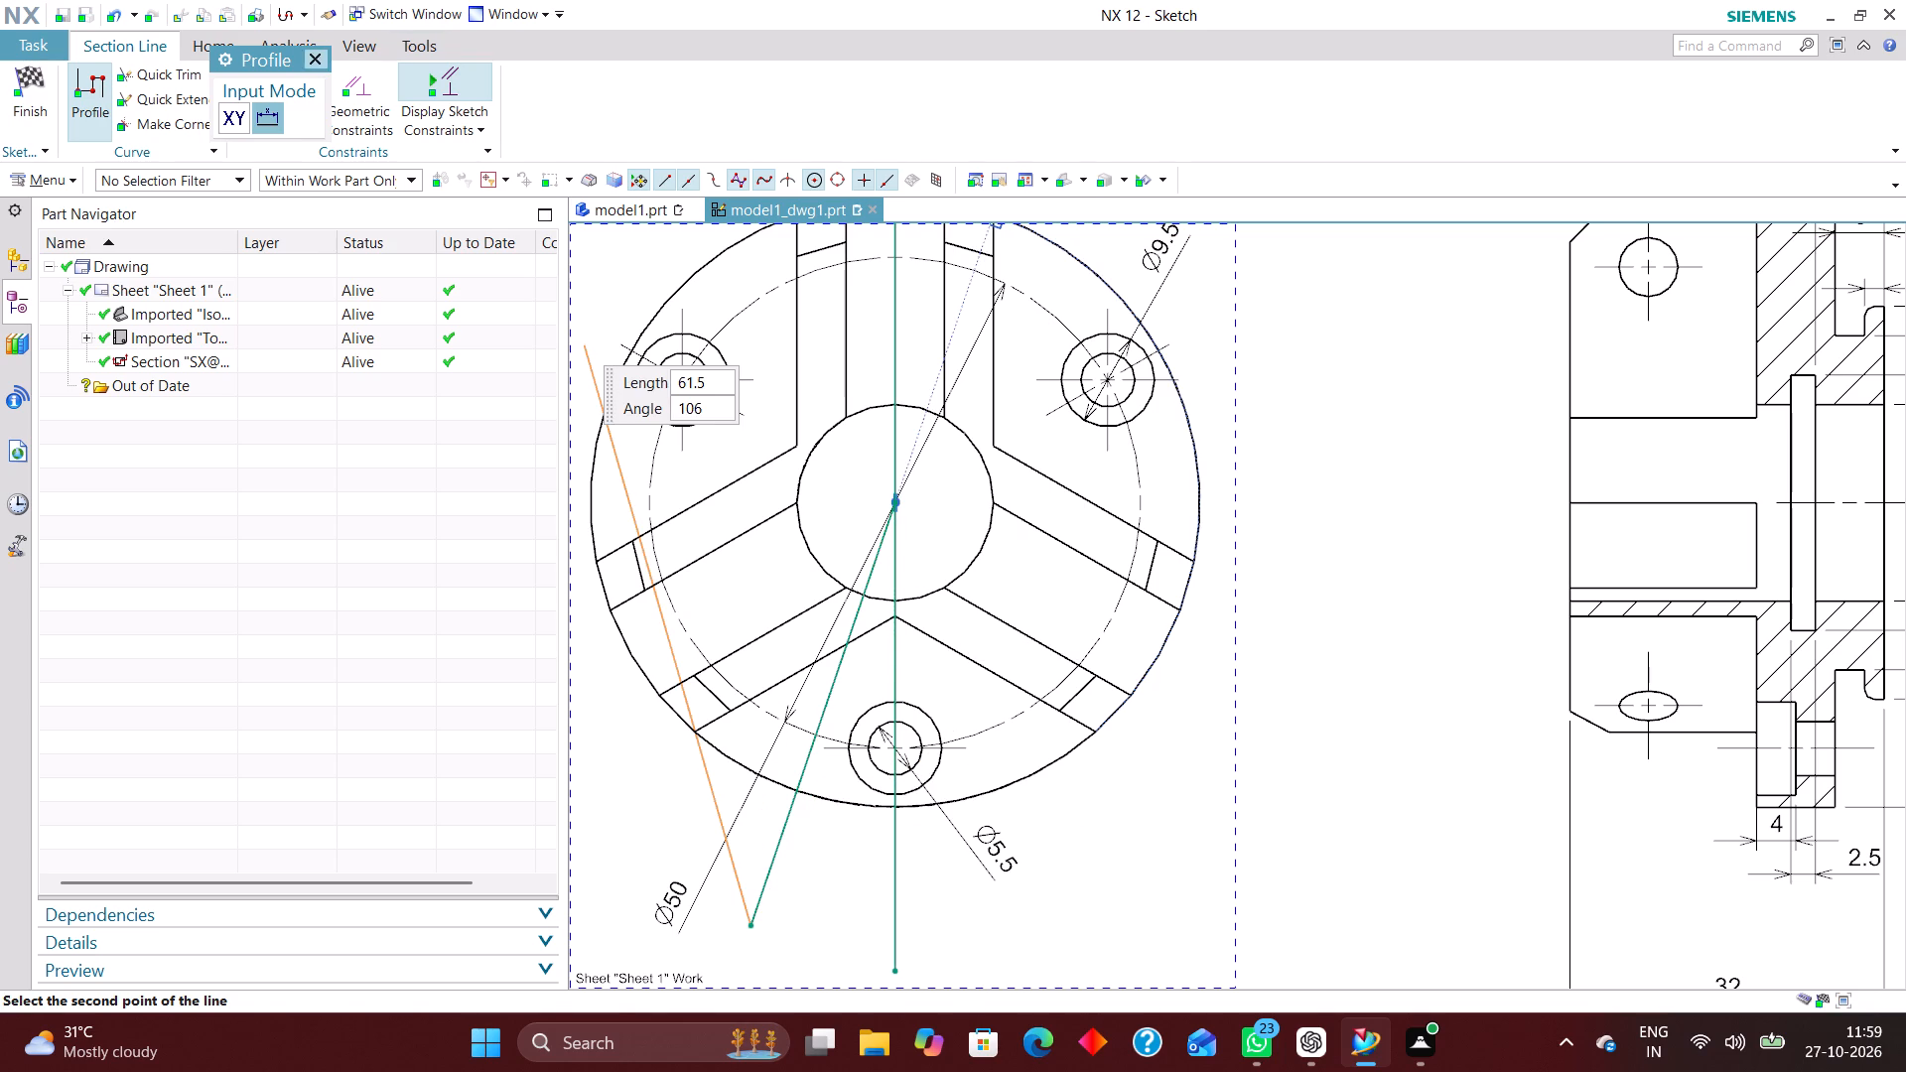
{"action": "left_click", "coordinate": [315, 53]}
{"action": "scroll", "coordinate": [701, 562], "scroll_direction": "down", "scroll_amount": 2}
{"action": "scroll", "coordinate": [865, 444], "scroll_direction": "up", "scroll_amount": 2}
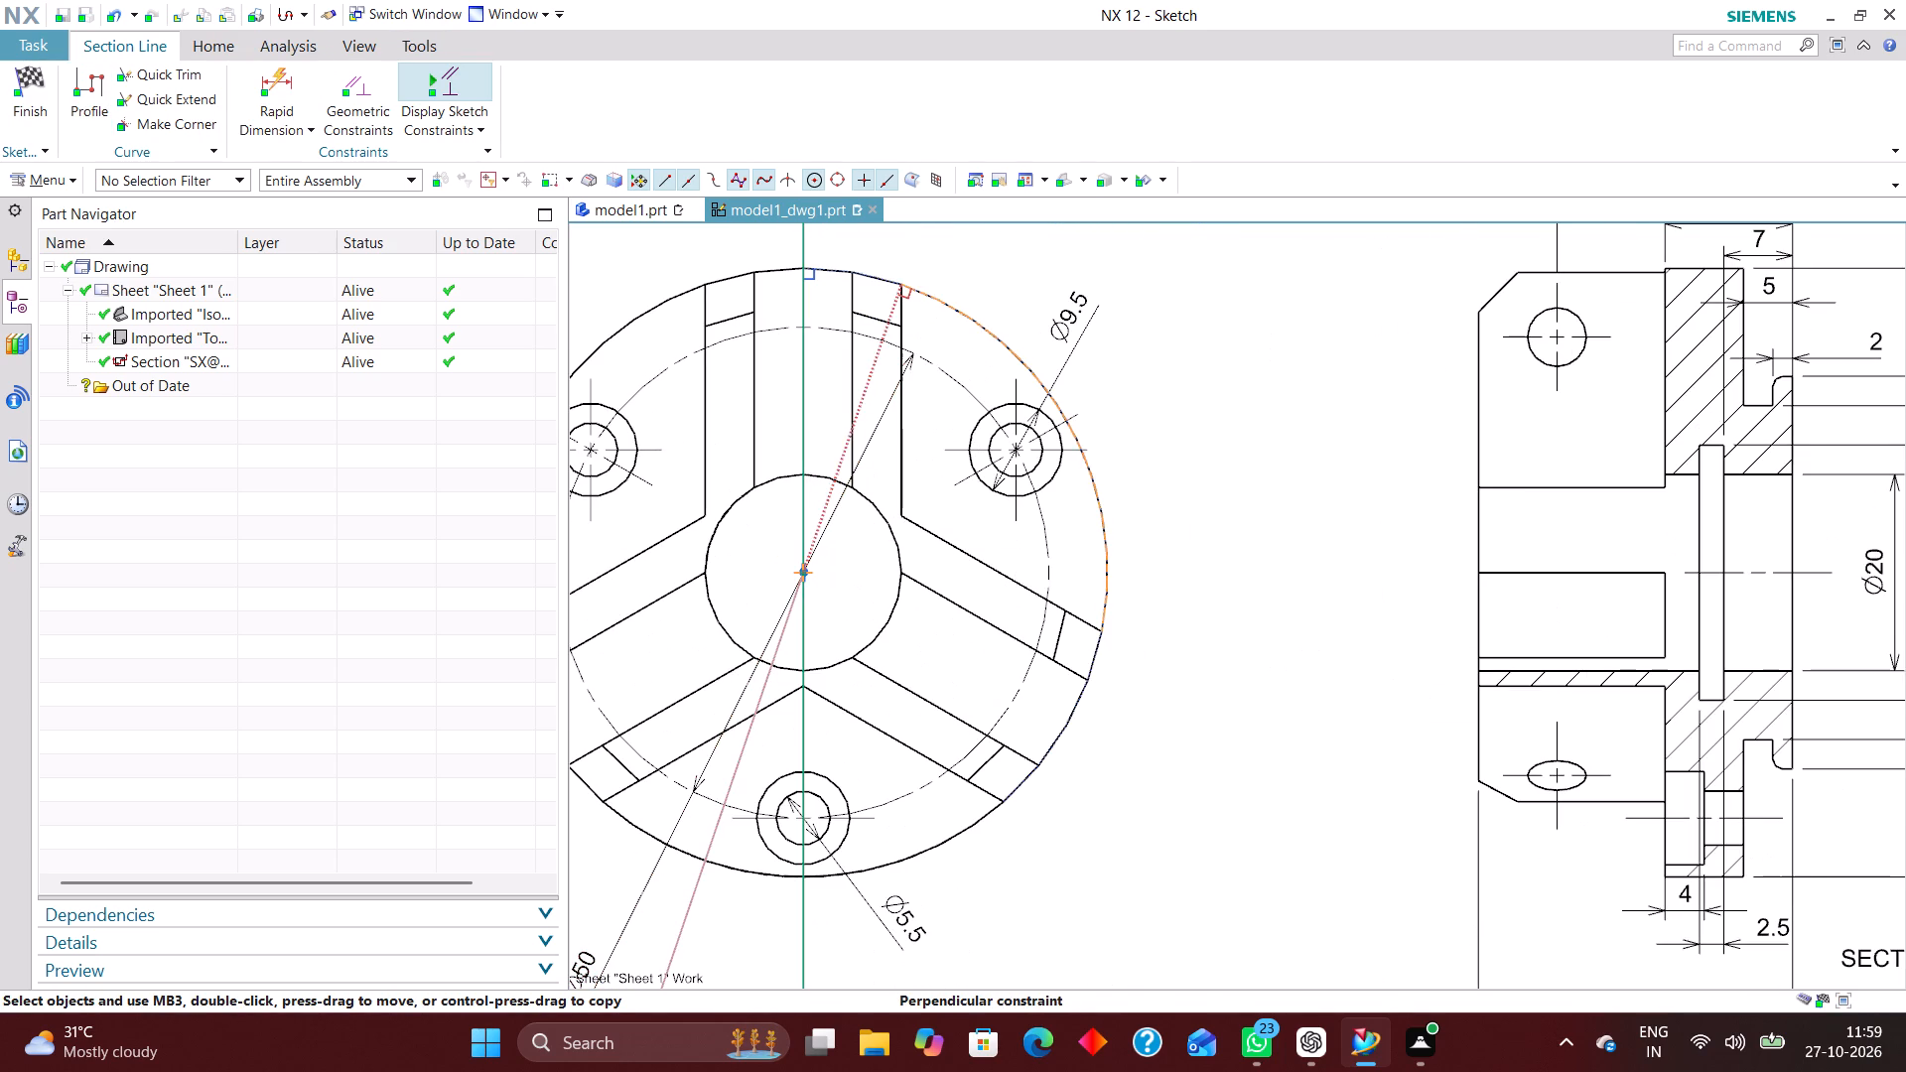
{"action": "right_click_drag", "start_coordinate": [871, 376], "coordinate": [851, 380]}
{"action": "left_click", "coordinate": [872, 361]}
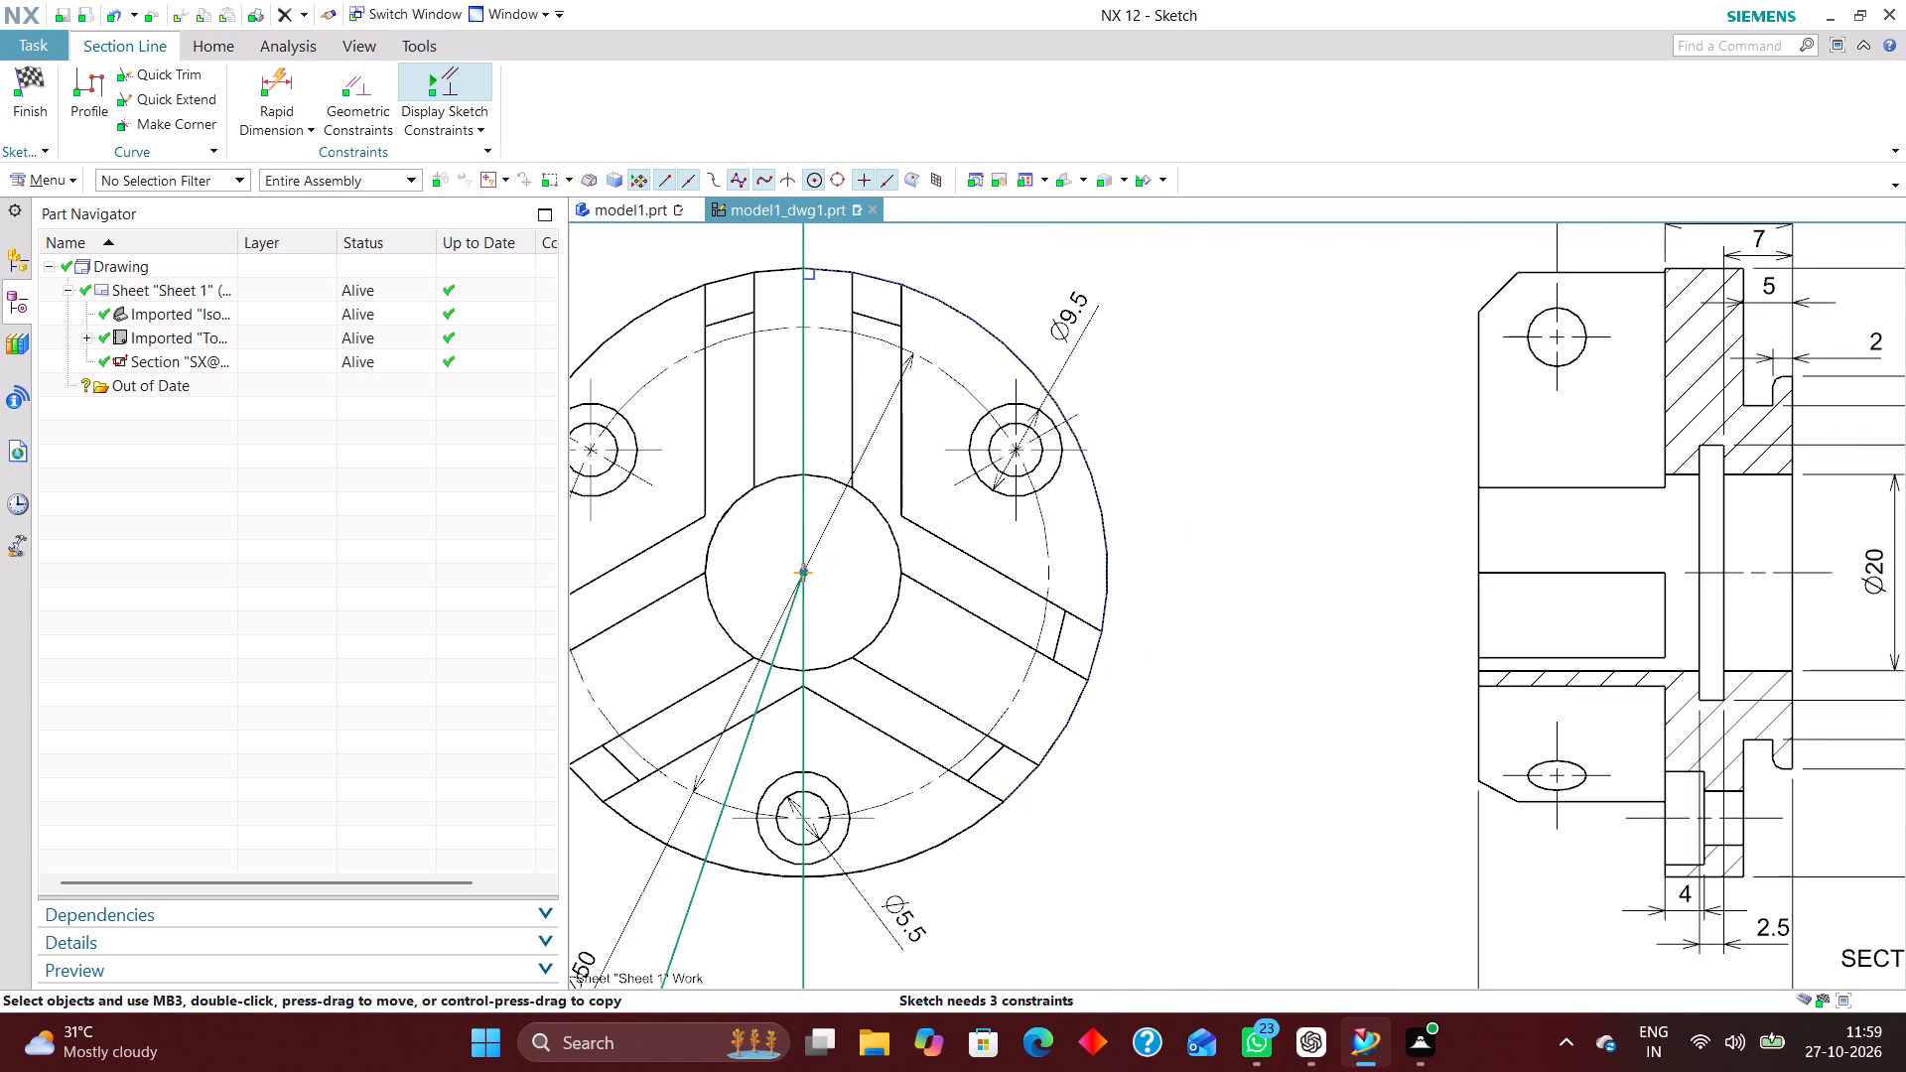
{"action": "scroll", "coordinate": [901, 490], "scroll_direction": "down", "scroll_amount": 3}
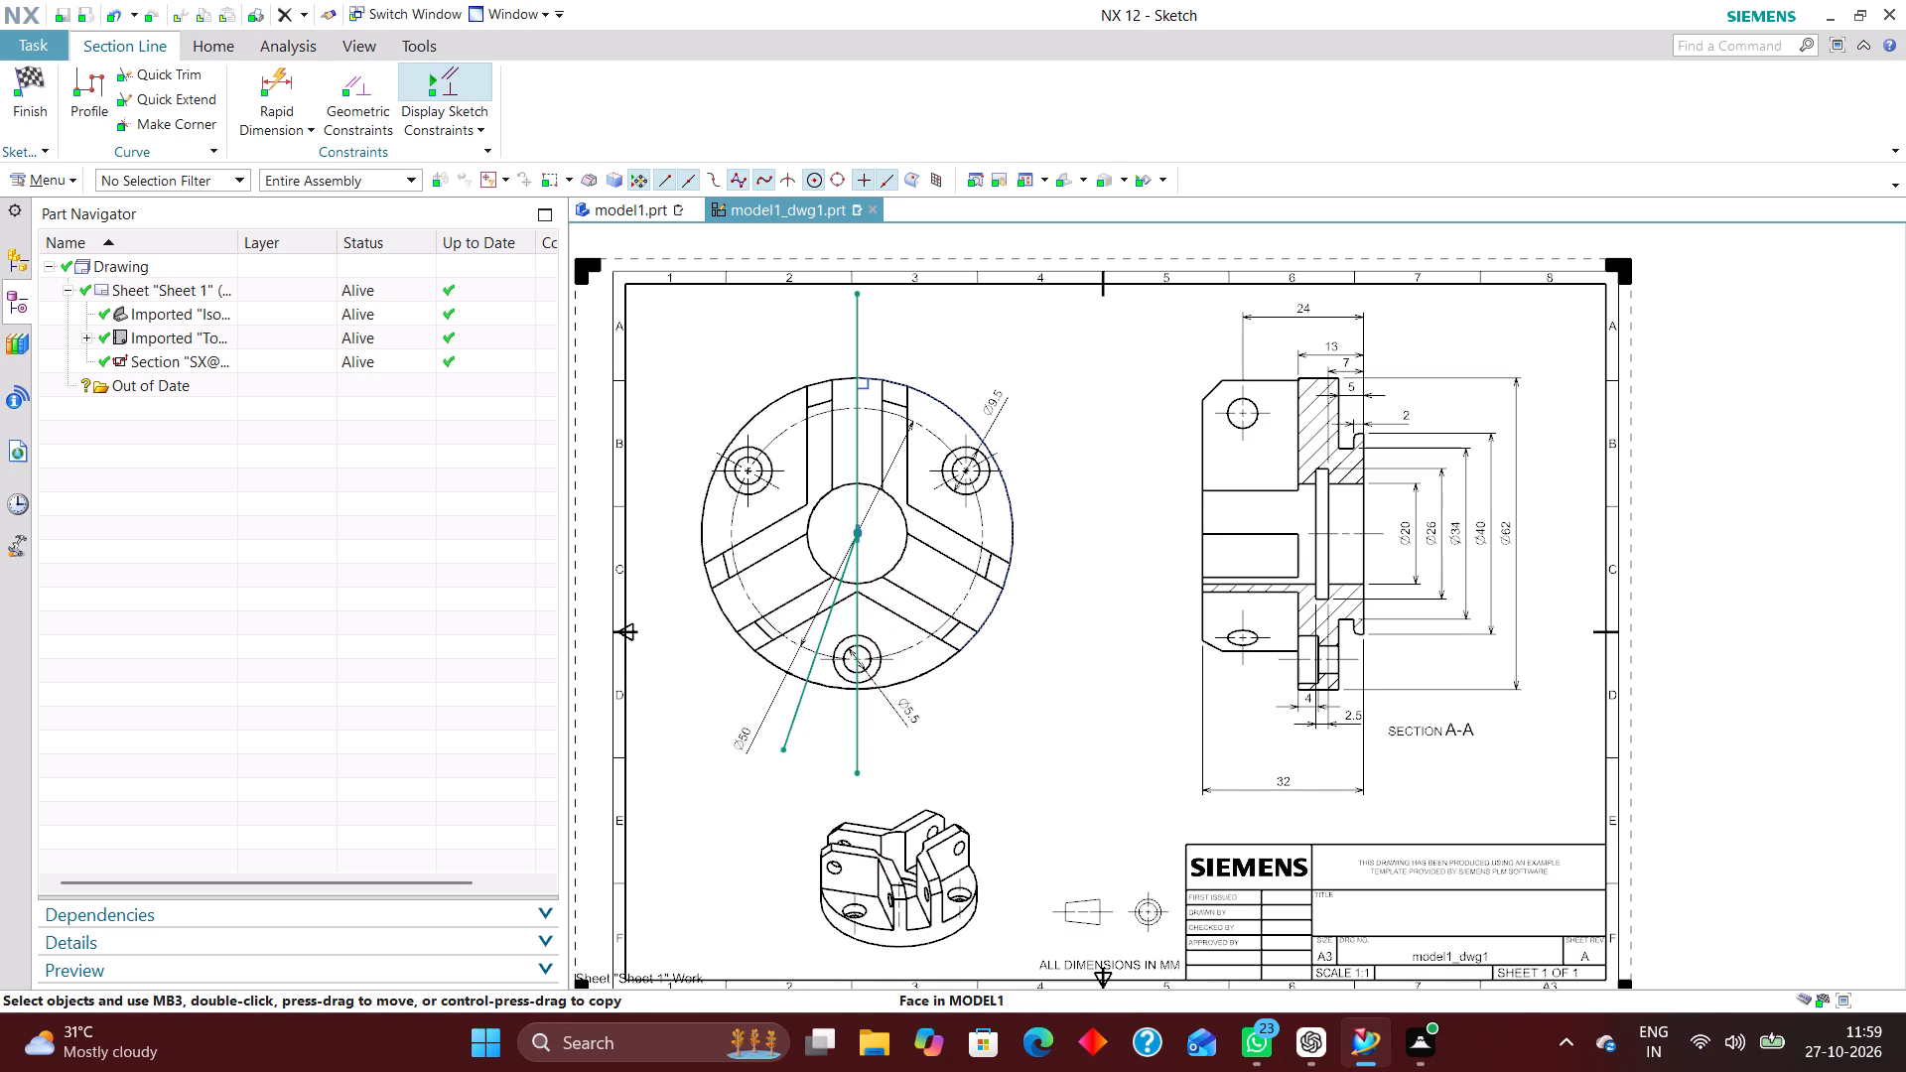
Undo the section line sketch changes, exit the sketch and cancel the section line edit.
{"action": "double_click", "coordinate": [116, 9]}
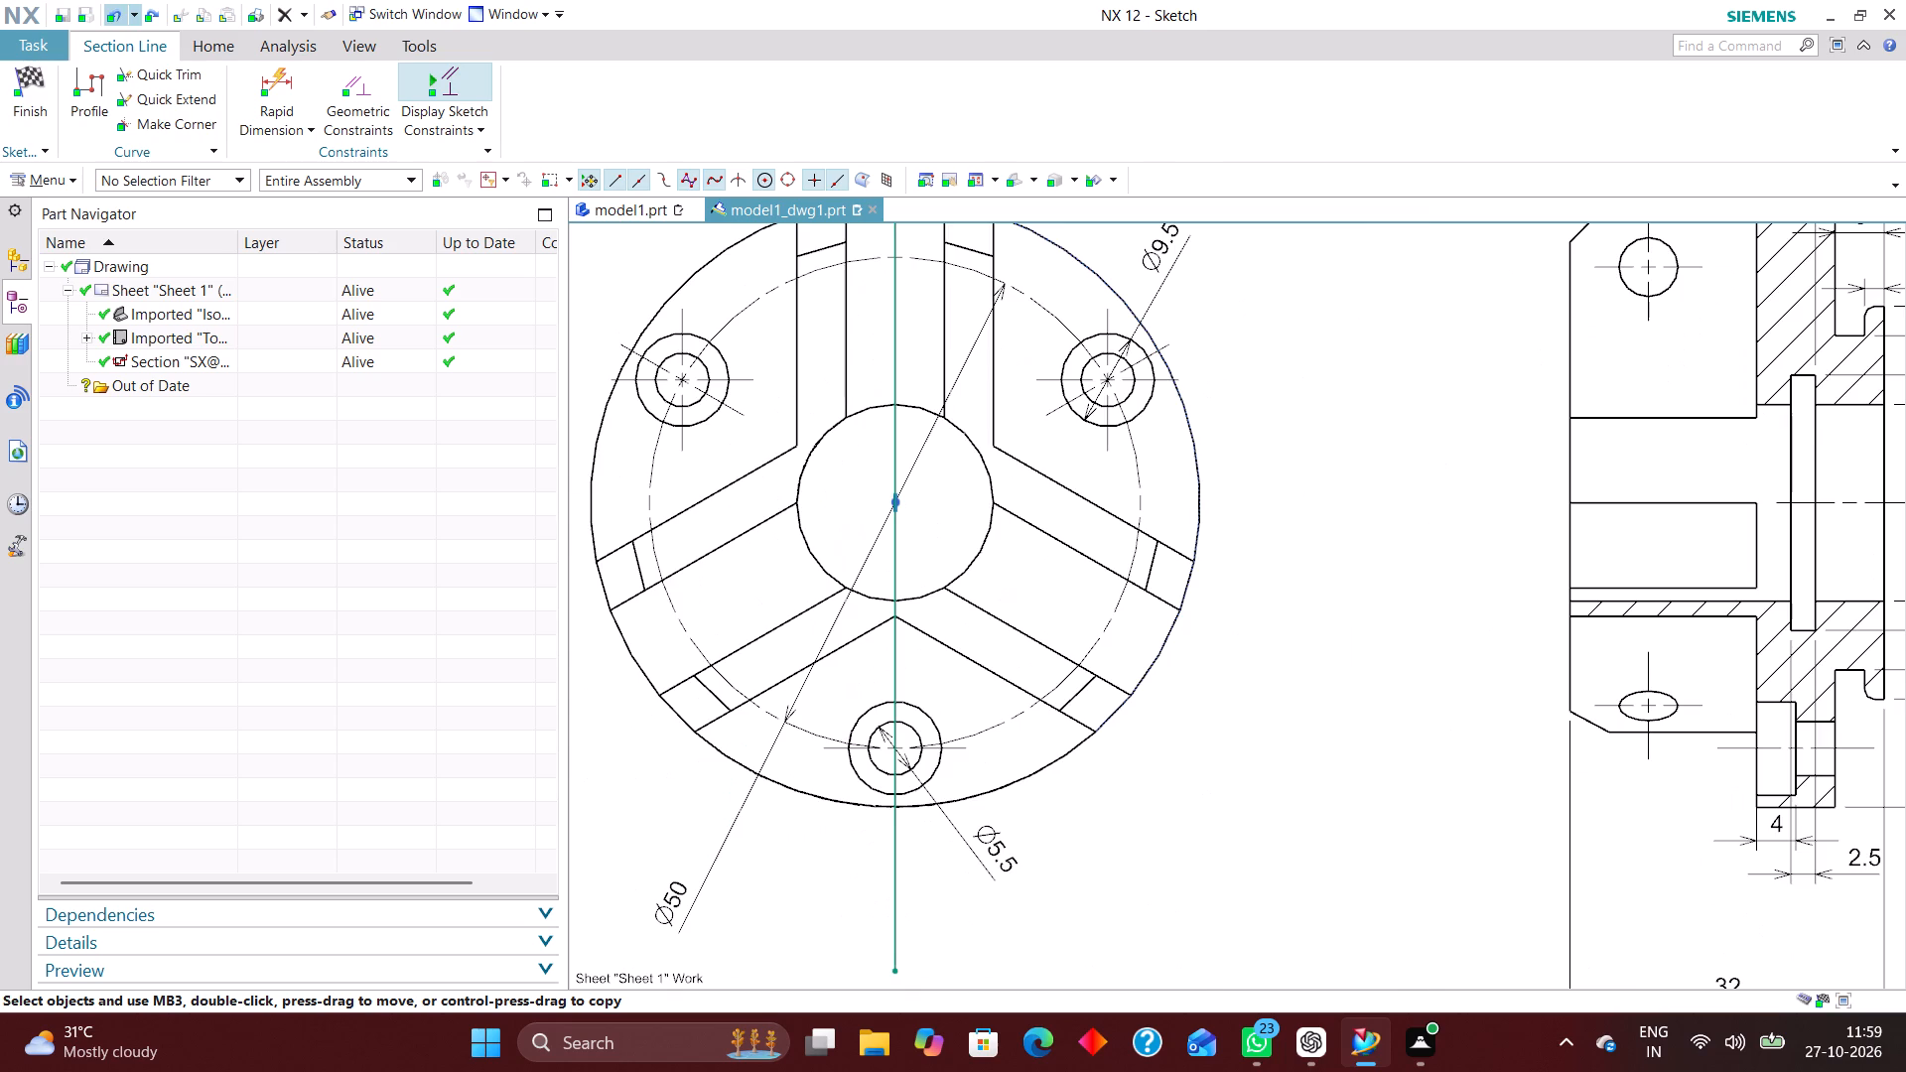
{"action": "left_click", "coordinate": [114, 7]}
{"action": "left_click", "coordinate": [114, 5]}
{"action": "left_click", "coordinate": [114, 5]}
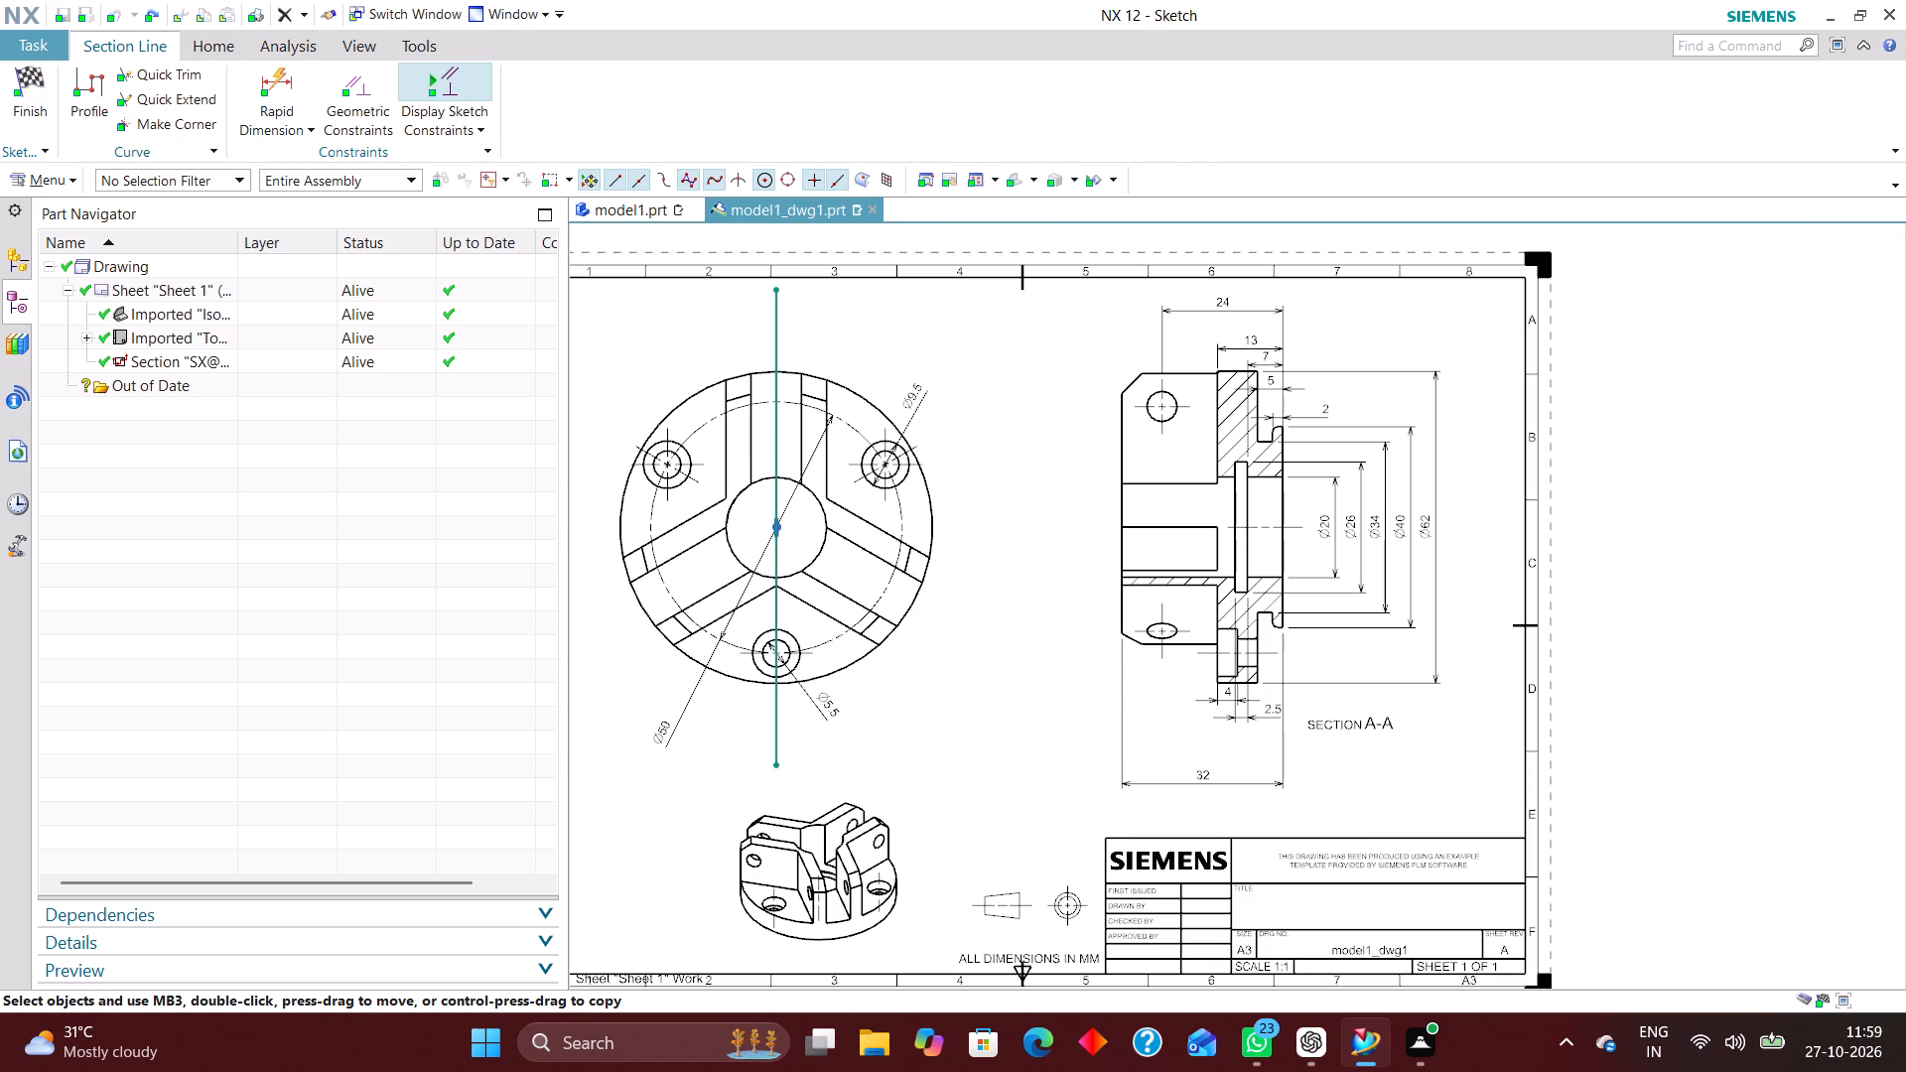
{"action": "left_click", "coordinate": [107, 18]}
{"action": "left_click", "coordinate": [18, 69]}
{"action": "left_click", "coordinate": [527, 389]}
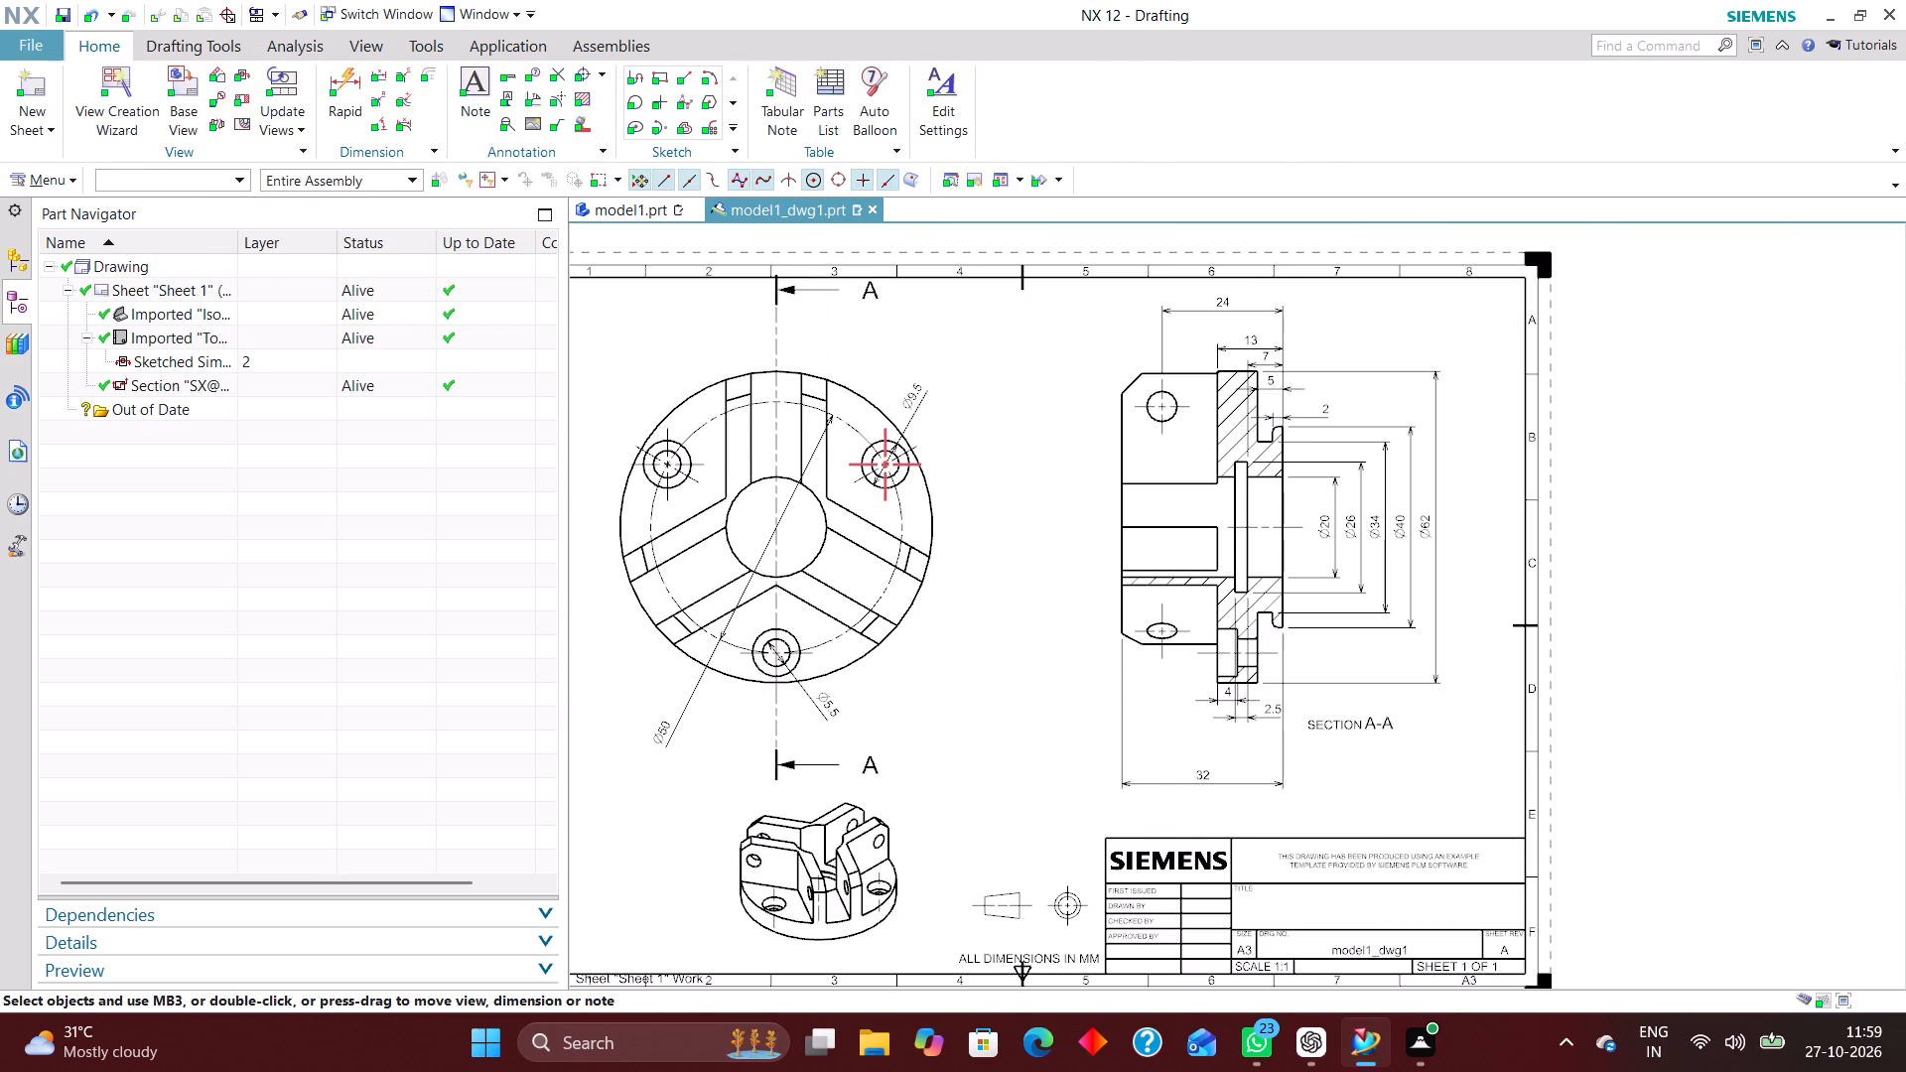
Move Section A-A's 2.5 dimension down to just above the 32 dimension, with its text right of the extension lines.
{"action": "scroll", "coordinate": [904, 470], "scroll_direction": "down", "scroll_amount": 3}
{"action": "scroll", "coordinate": [971, 518], "scroll_direction": "up", "scroll_amount": 3}
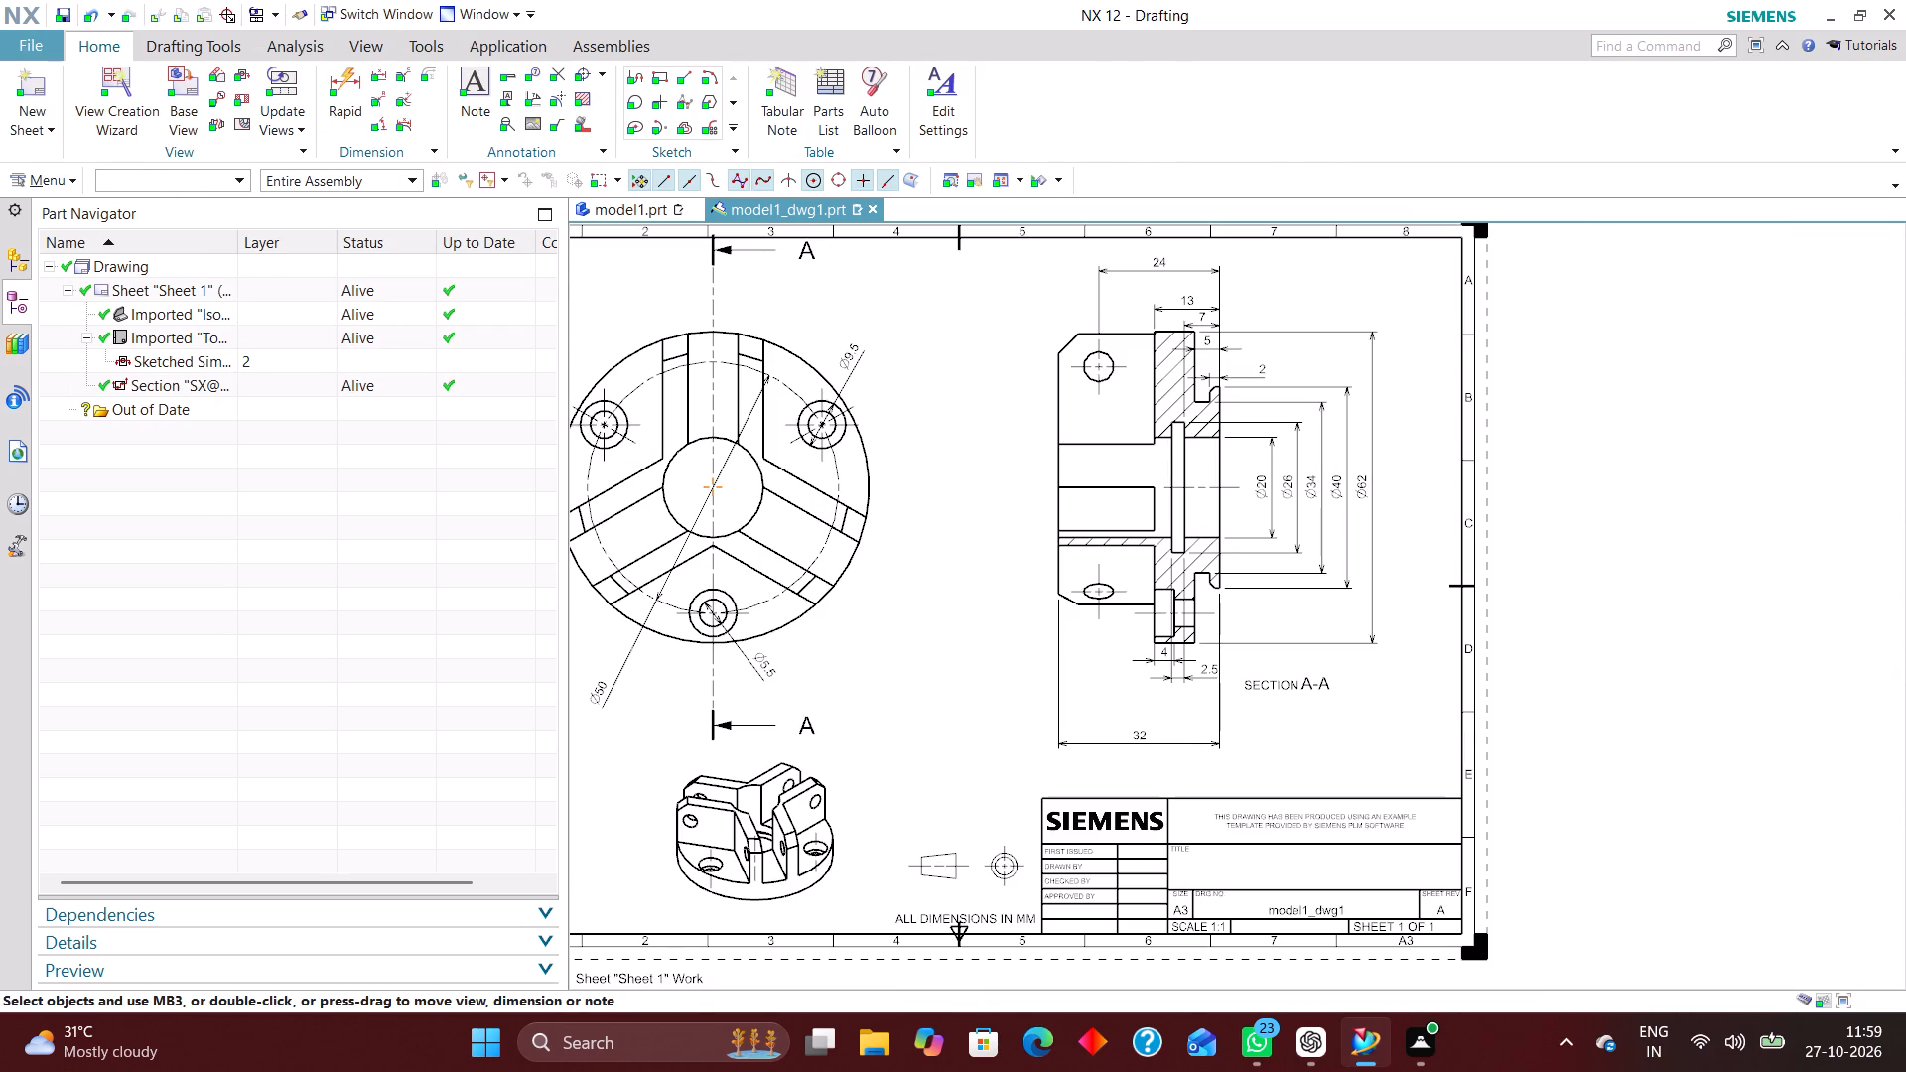
{"action": "right_click_drag", "start_coordinate": [969, 394], "coordinate": [811, 541]}
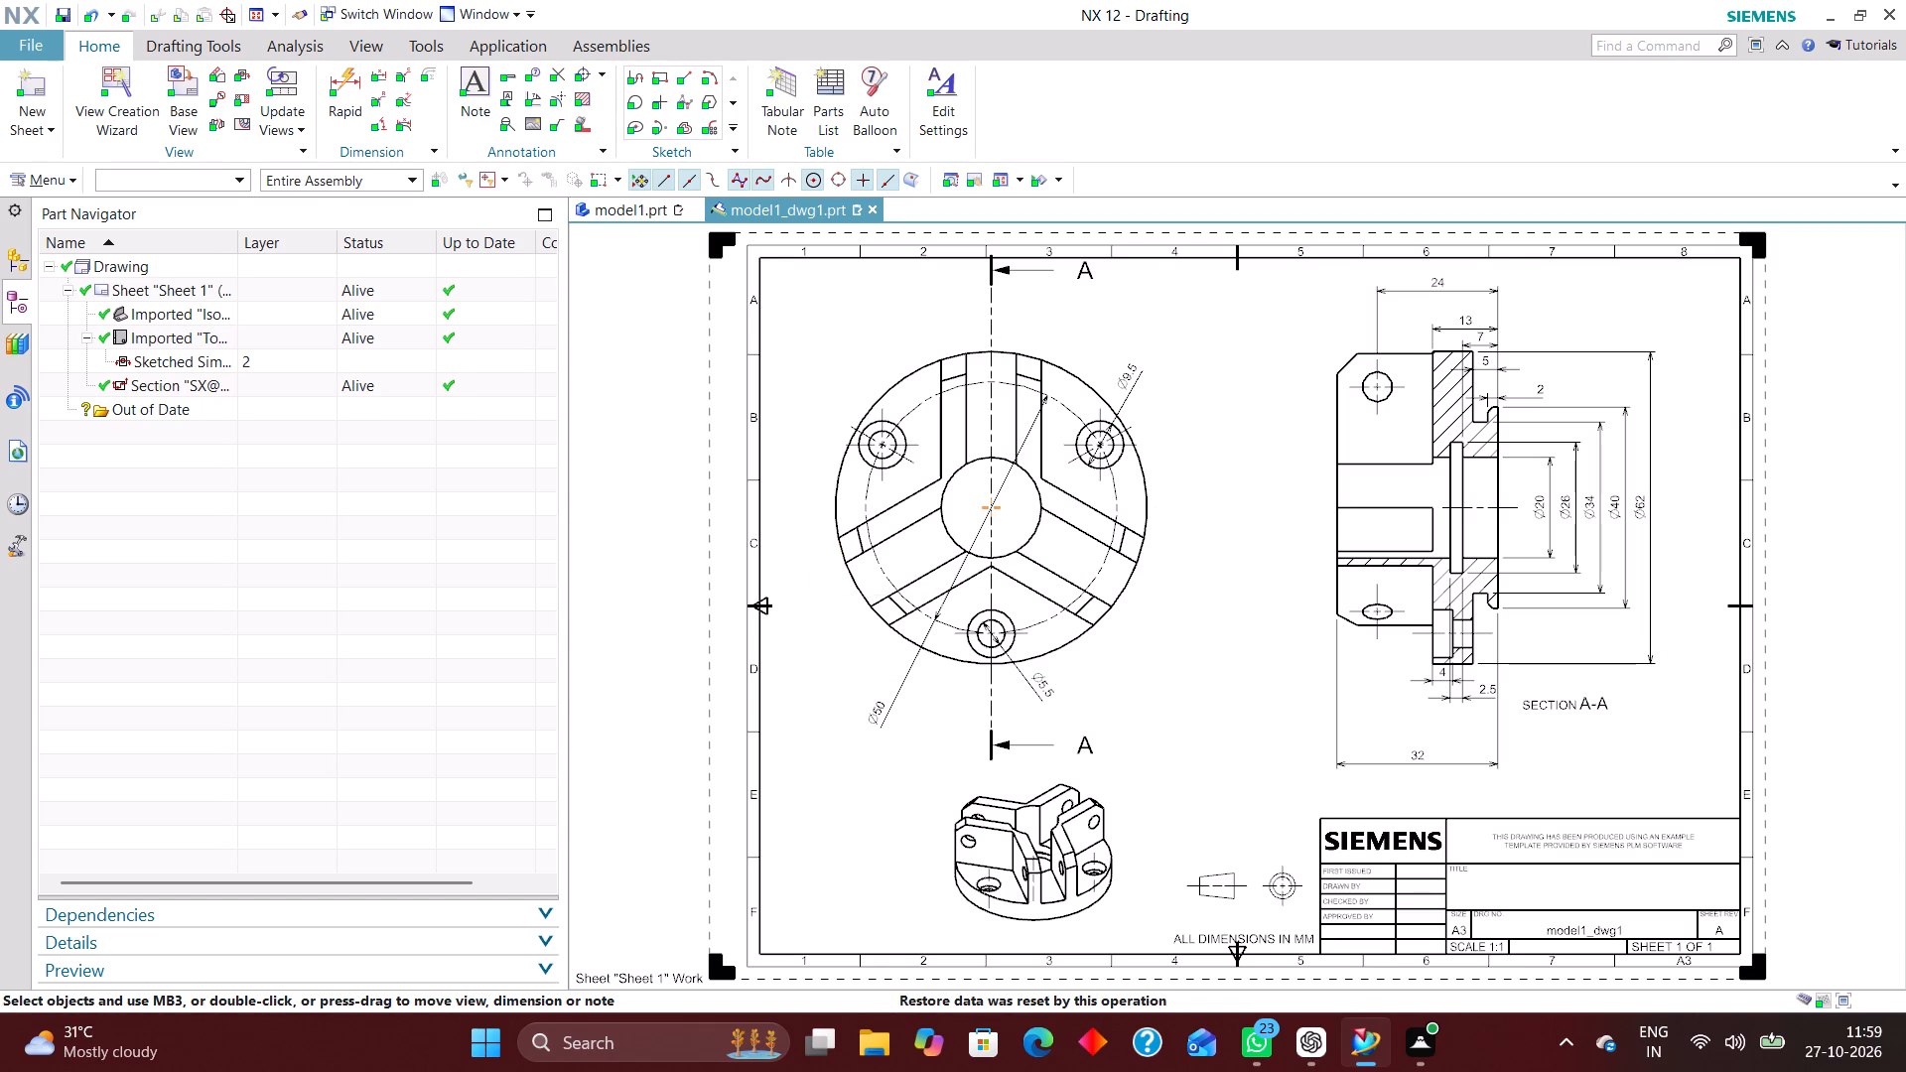
{"action": "scroll", "coordinate": [1454, 747], "scroll_direction": "up", "scroll_amount": 4}
{"action": "left_click_drag", "start_coordinate": [1473, 629], "coordinate": [1471, 694]}
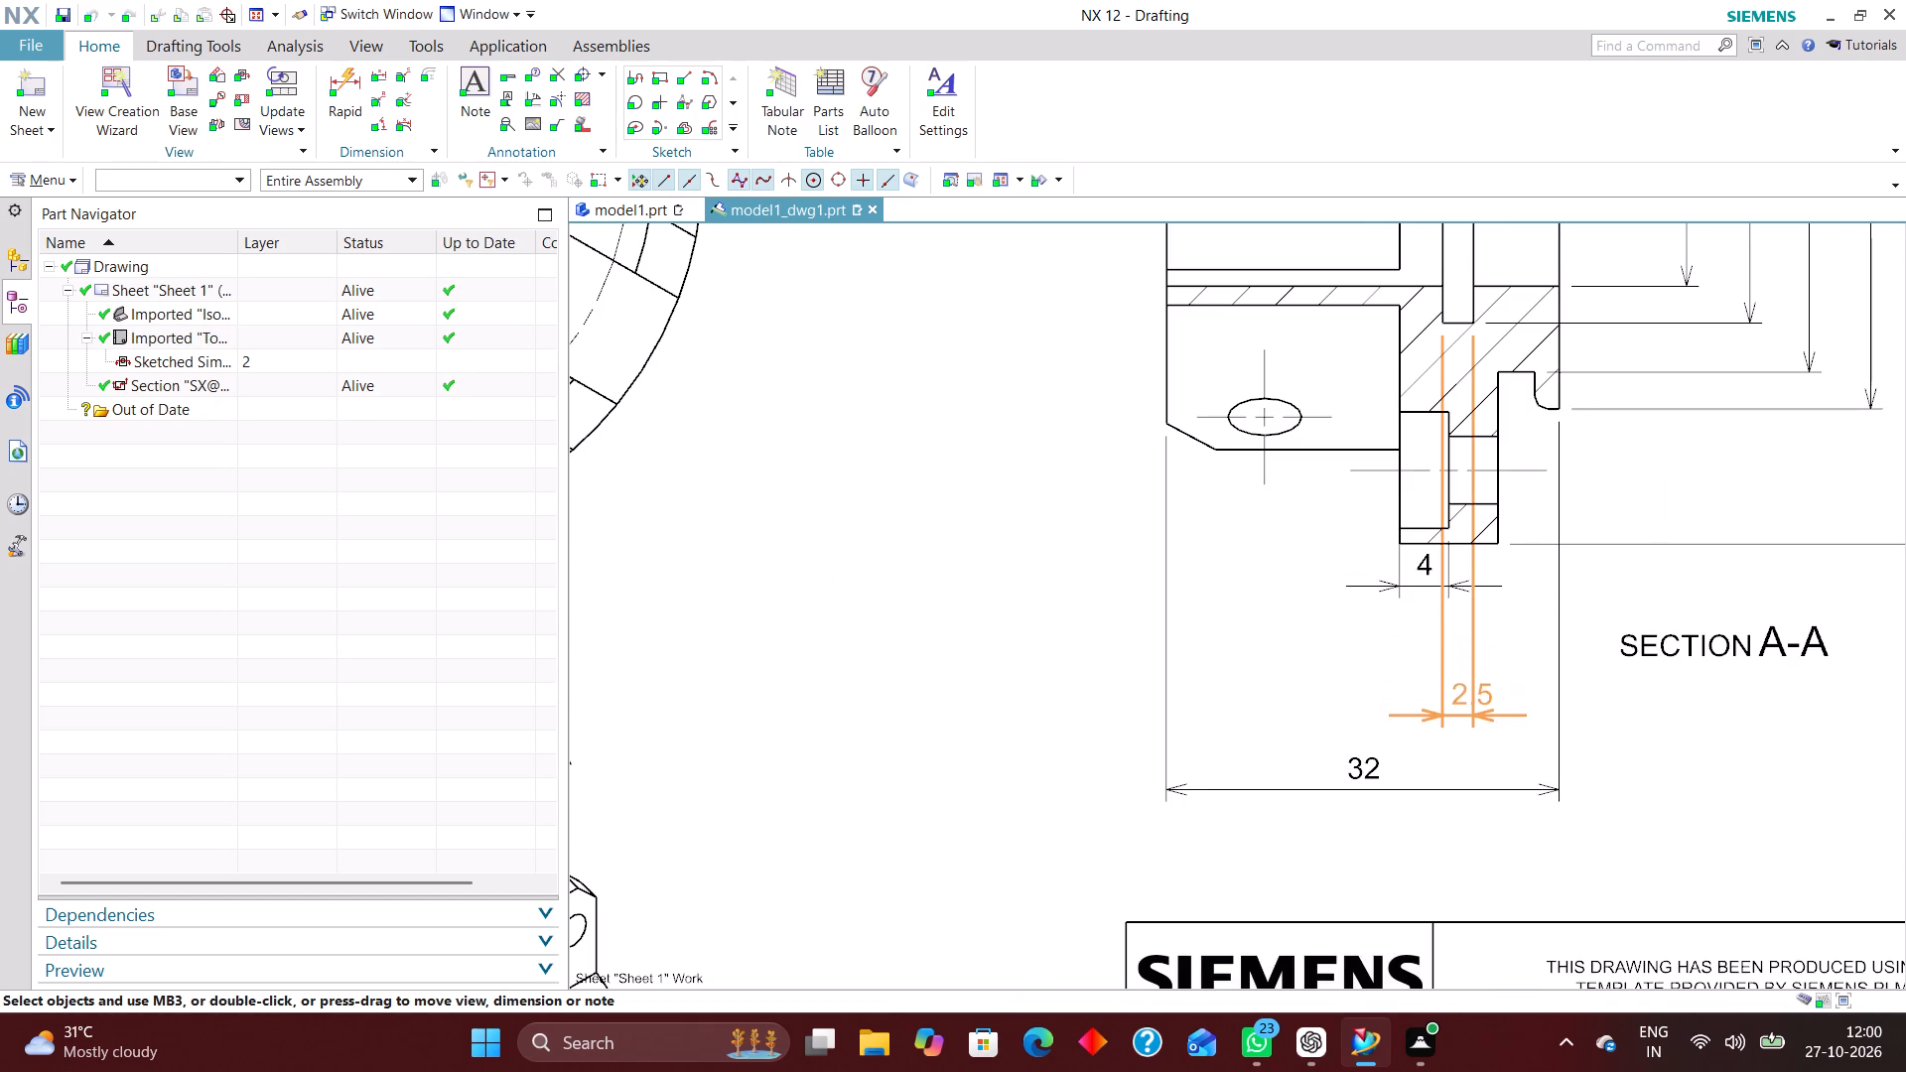
{"action": "left_click_drag", "start_coordinate": [1471, 694], "coordinate": [1541, 697]}
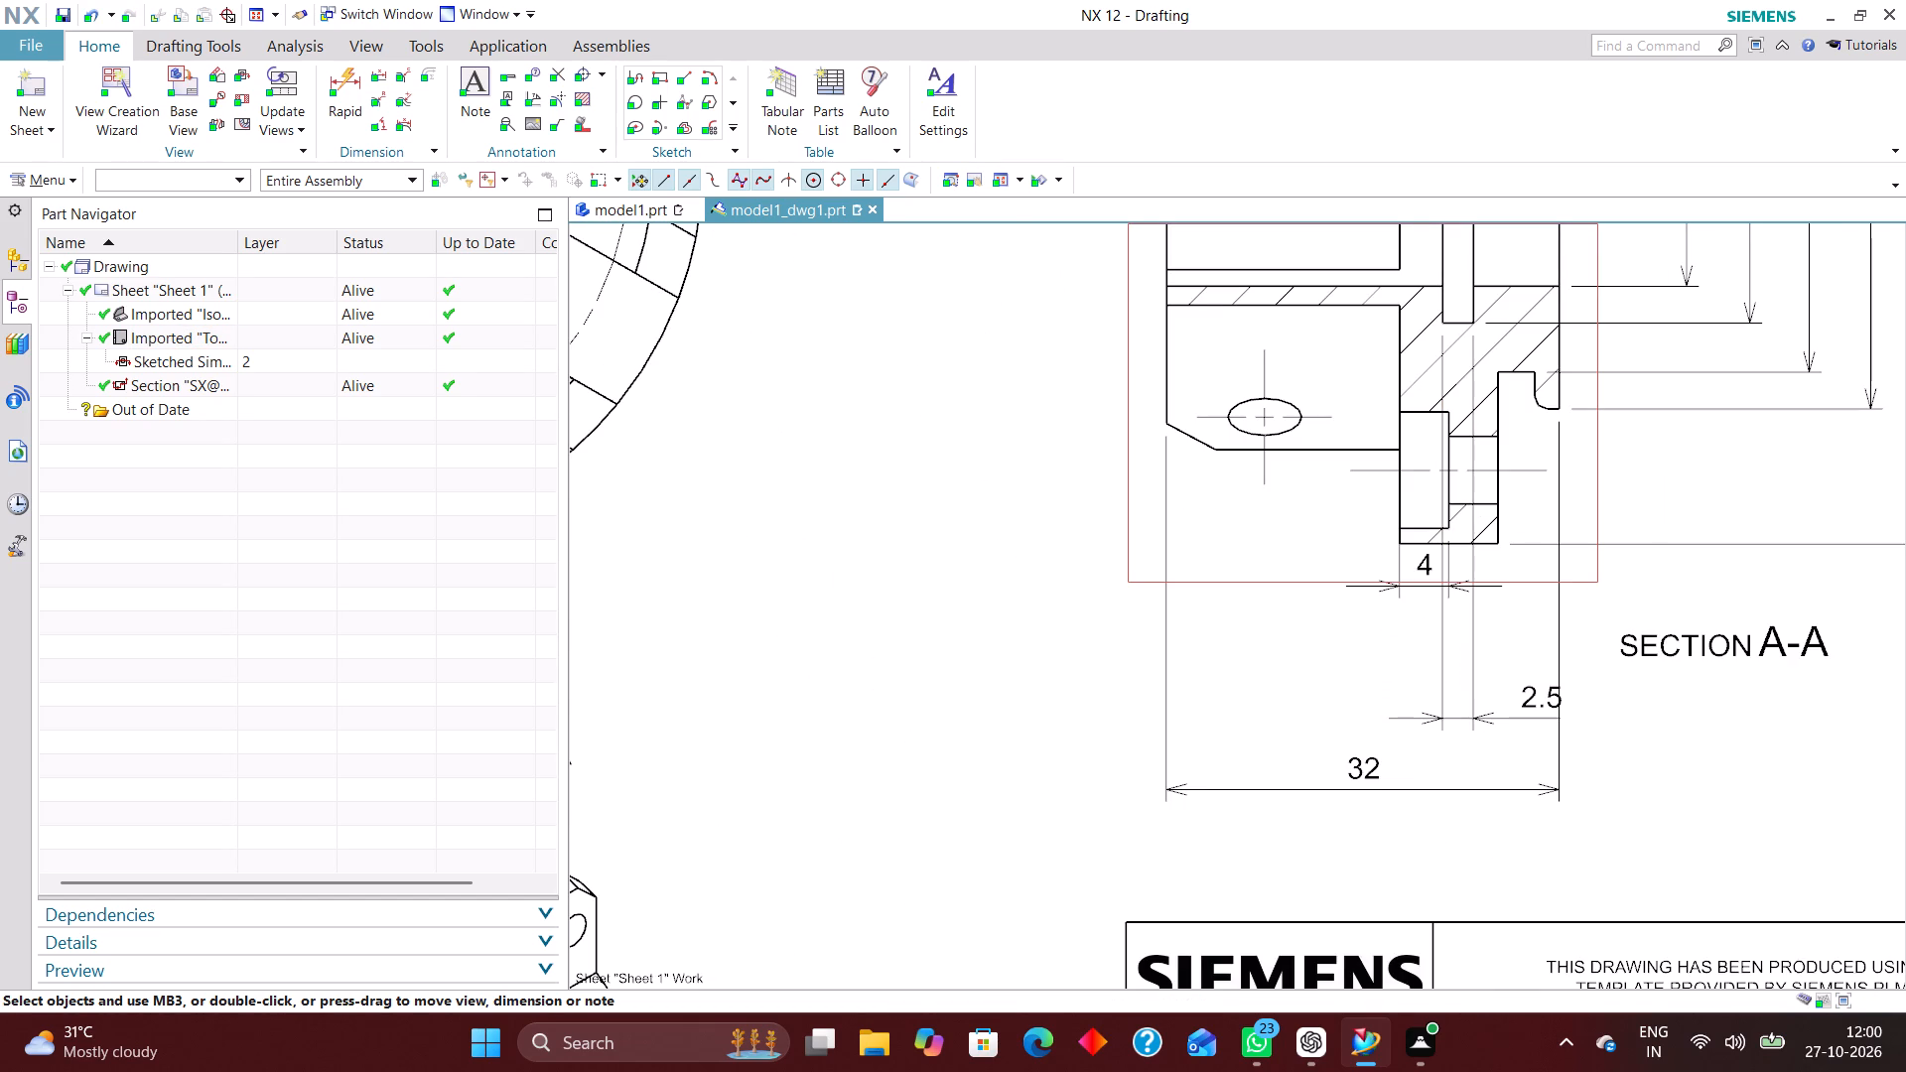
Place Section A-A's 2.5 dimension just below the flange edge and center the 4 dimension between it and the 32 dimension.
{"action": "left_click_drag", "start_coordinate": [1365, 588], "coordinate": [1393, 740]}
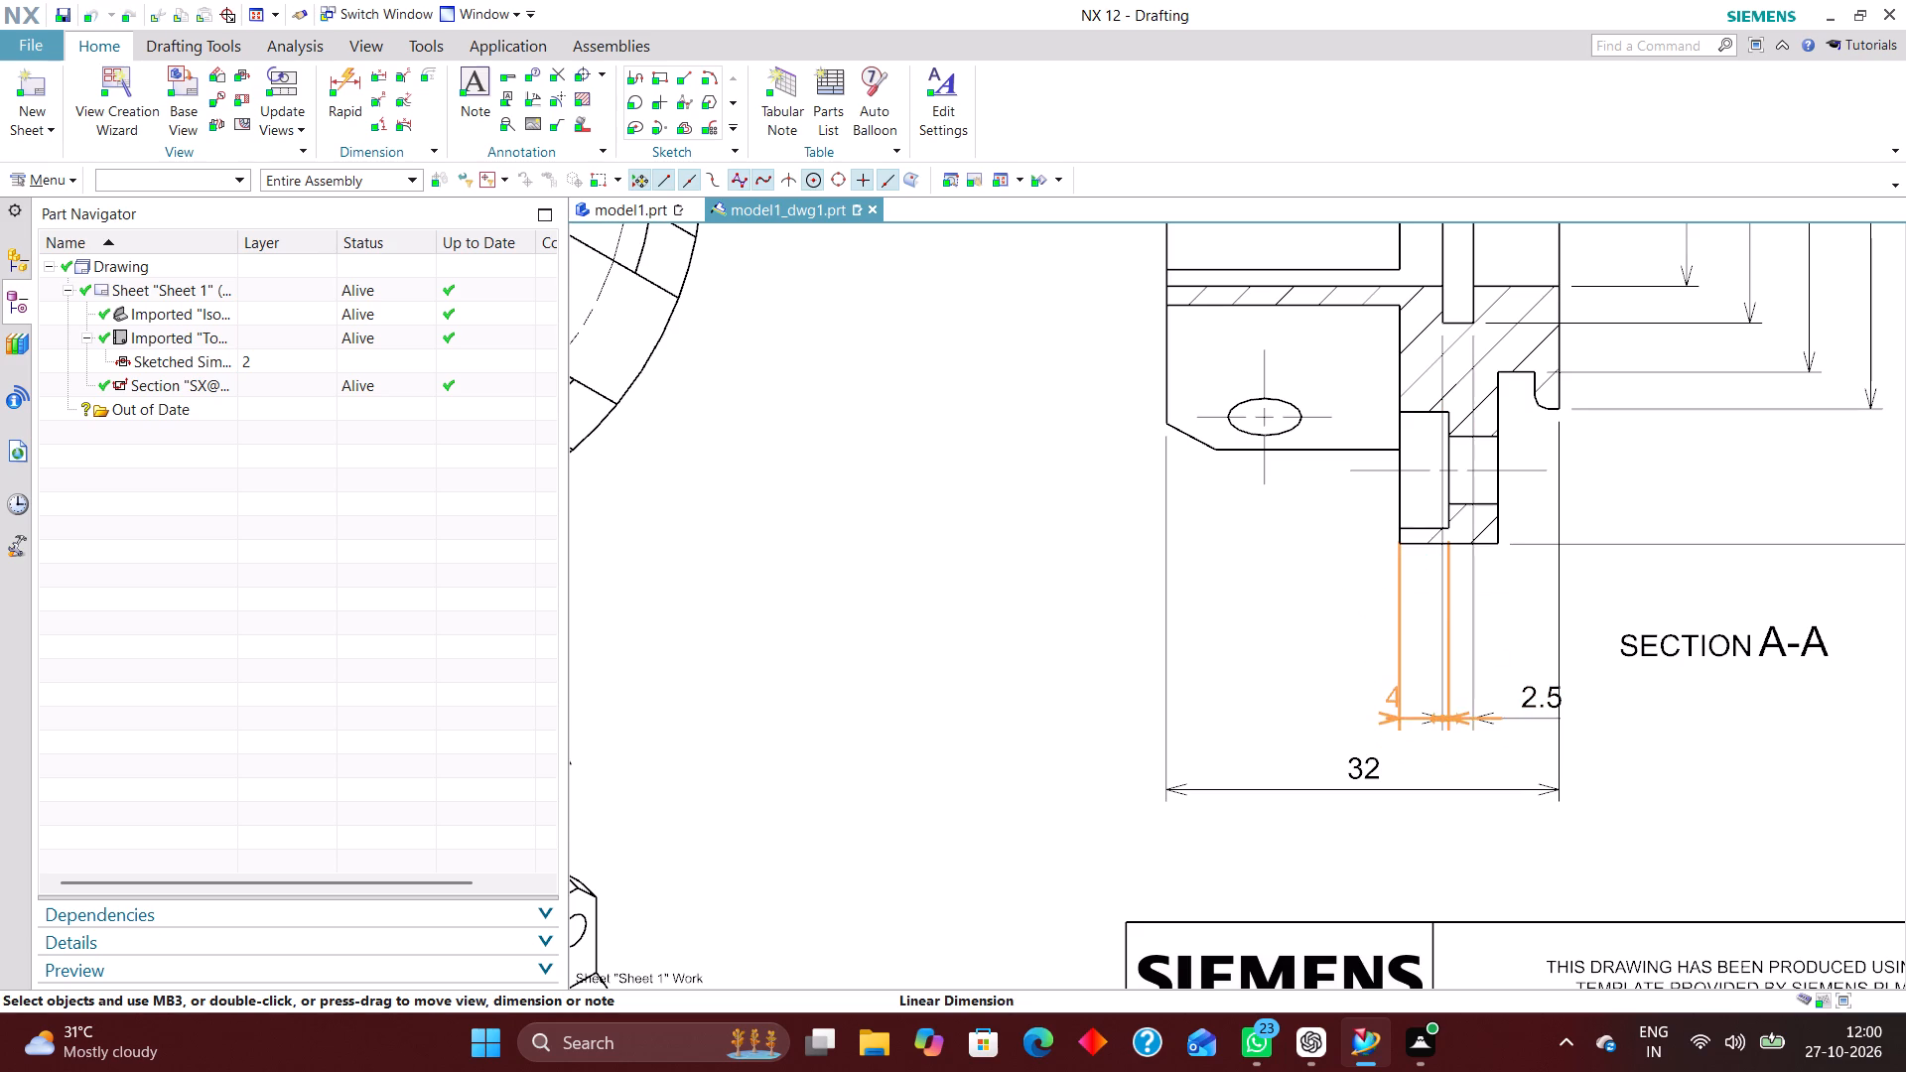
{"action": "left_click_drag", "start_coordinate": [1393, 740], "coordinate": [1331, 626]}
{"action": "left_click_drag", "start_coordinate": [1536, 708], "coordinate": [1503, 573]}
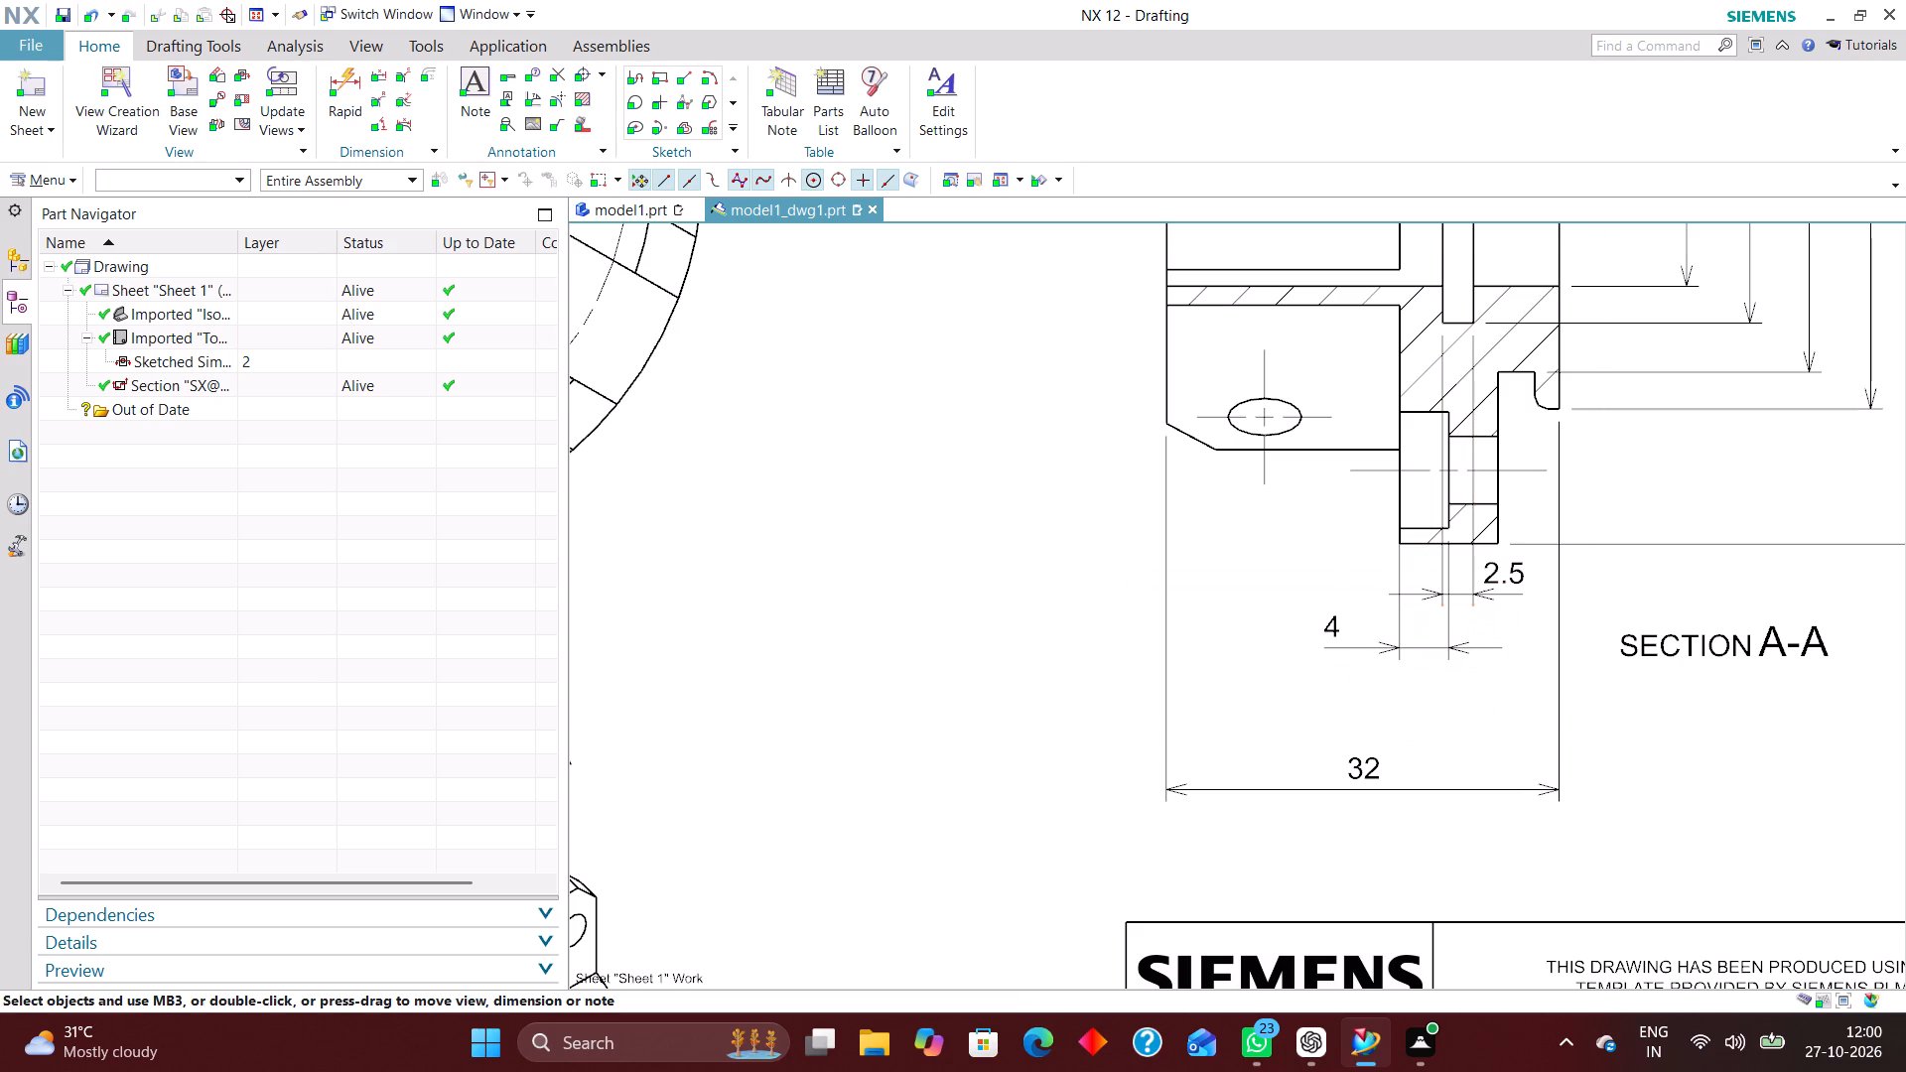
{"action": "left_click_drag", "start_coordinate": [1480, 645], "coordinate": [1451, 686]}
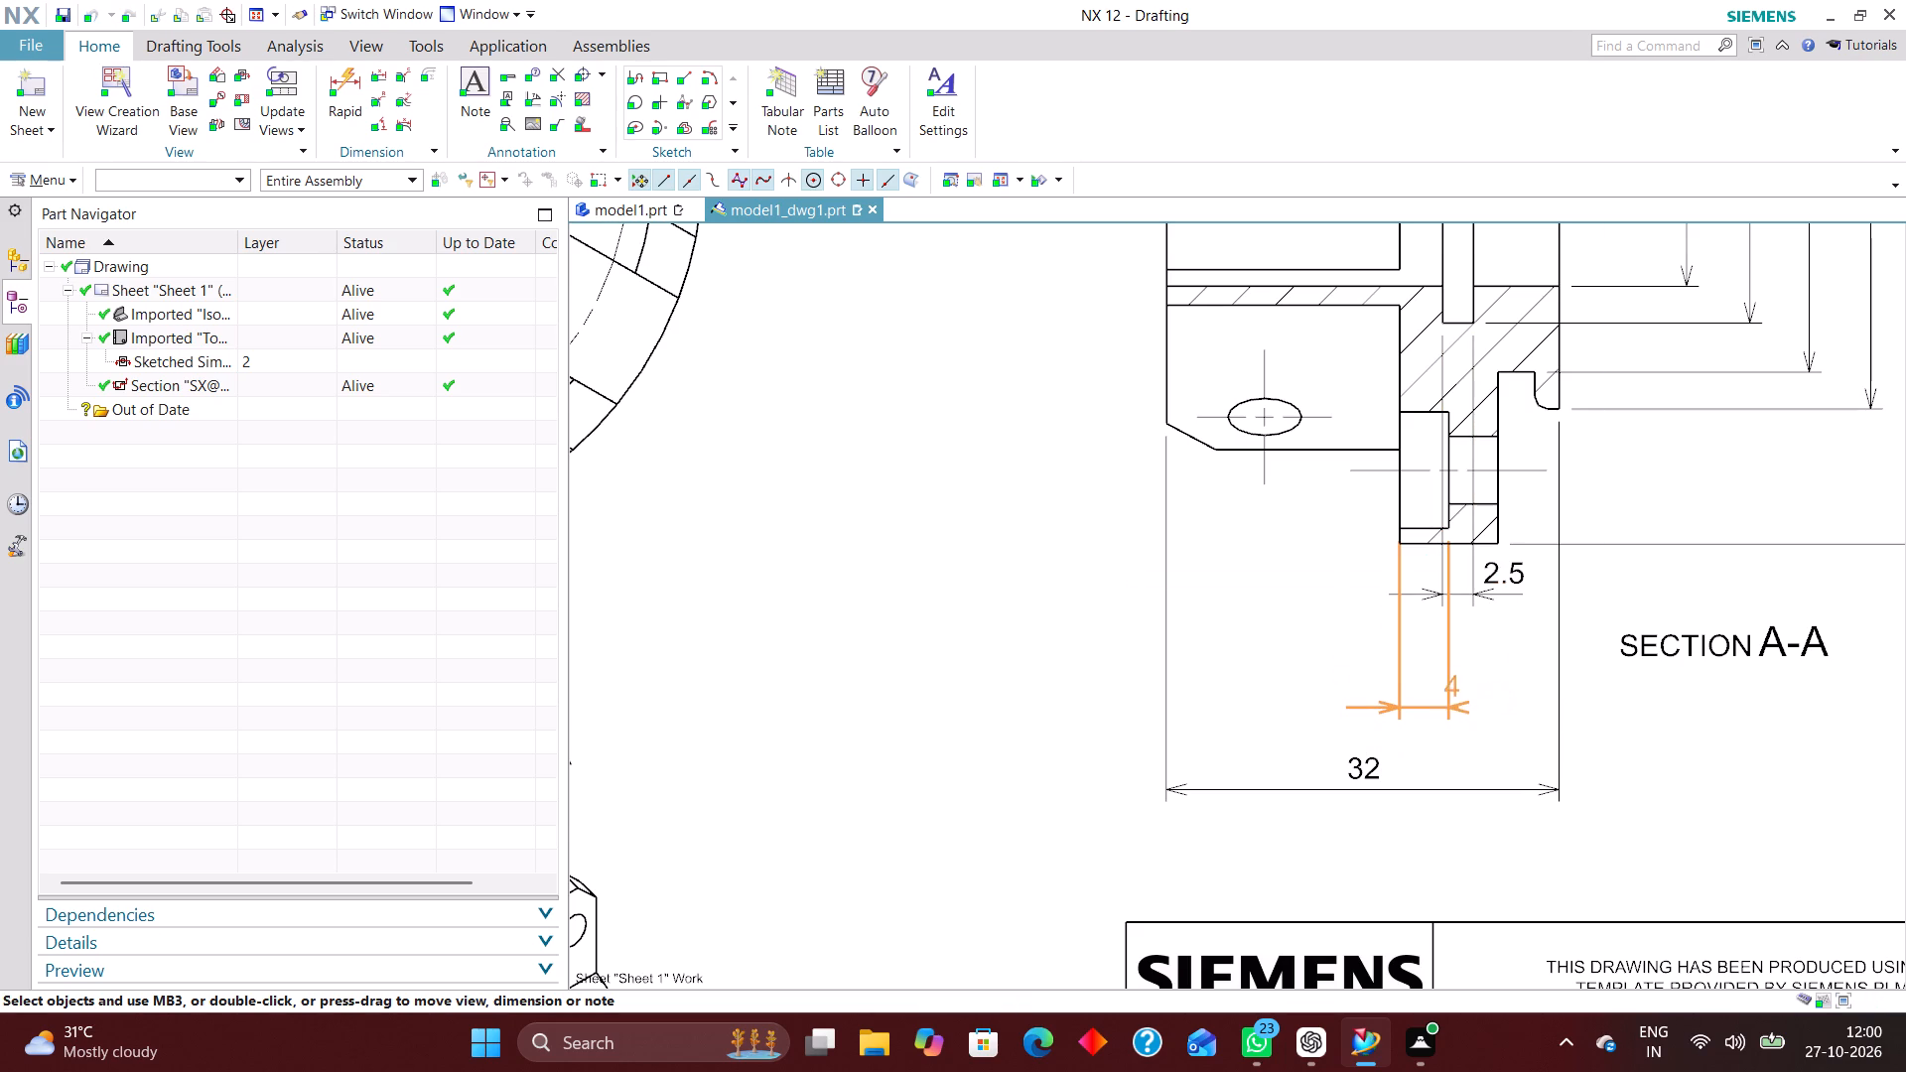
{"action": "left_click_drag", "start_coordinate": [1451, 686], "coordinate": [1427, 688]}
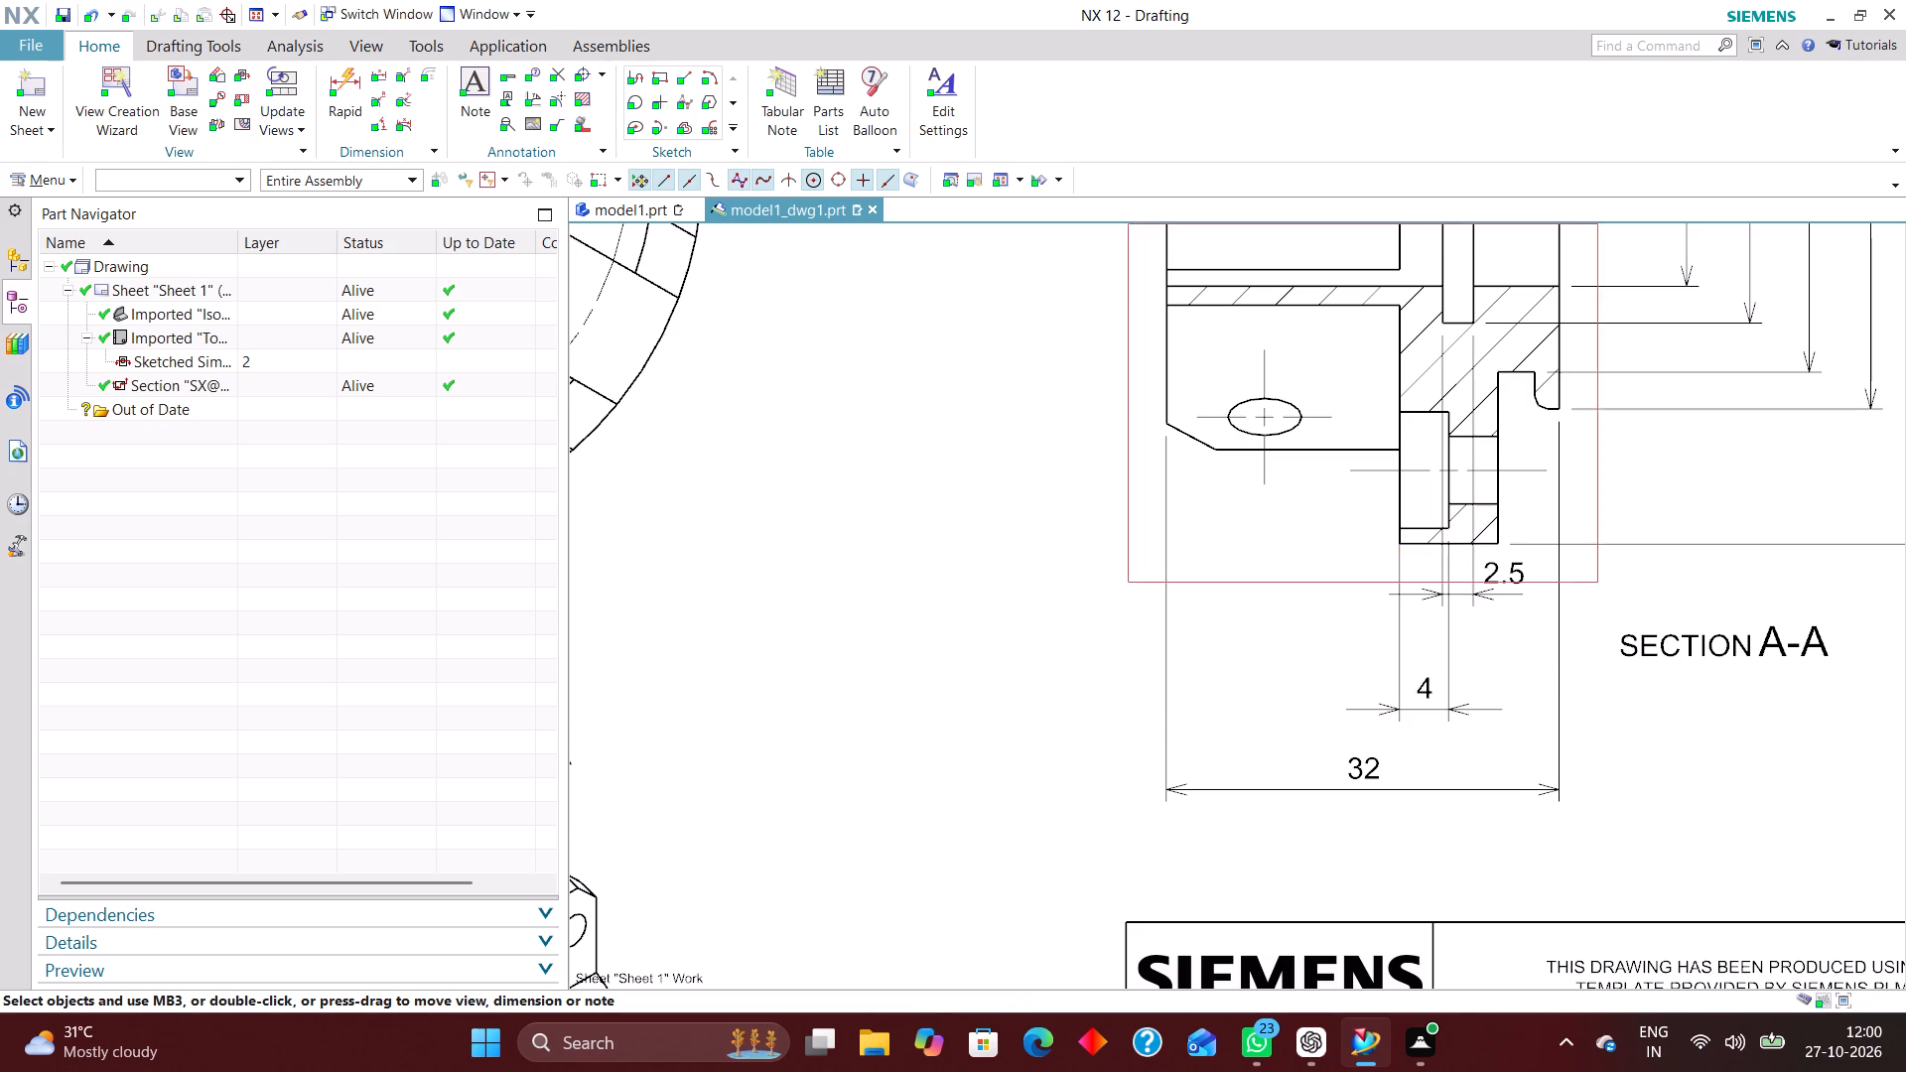
Move Section A-A's 2.5 dimension up into the bore across the groove, with its text left of the extension lines.
{"action": "scroll", "coordinate": [1182, 612], "scroll_direction": "down", "scroll_amount": 2}
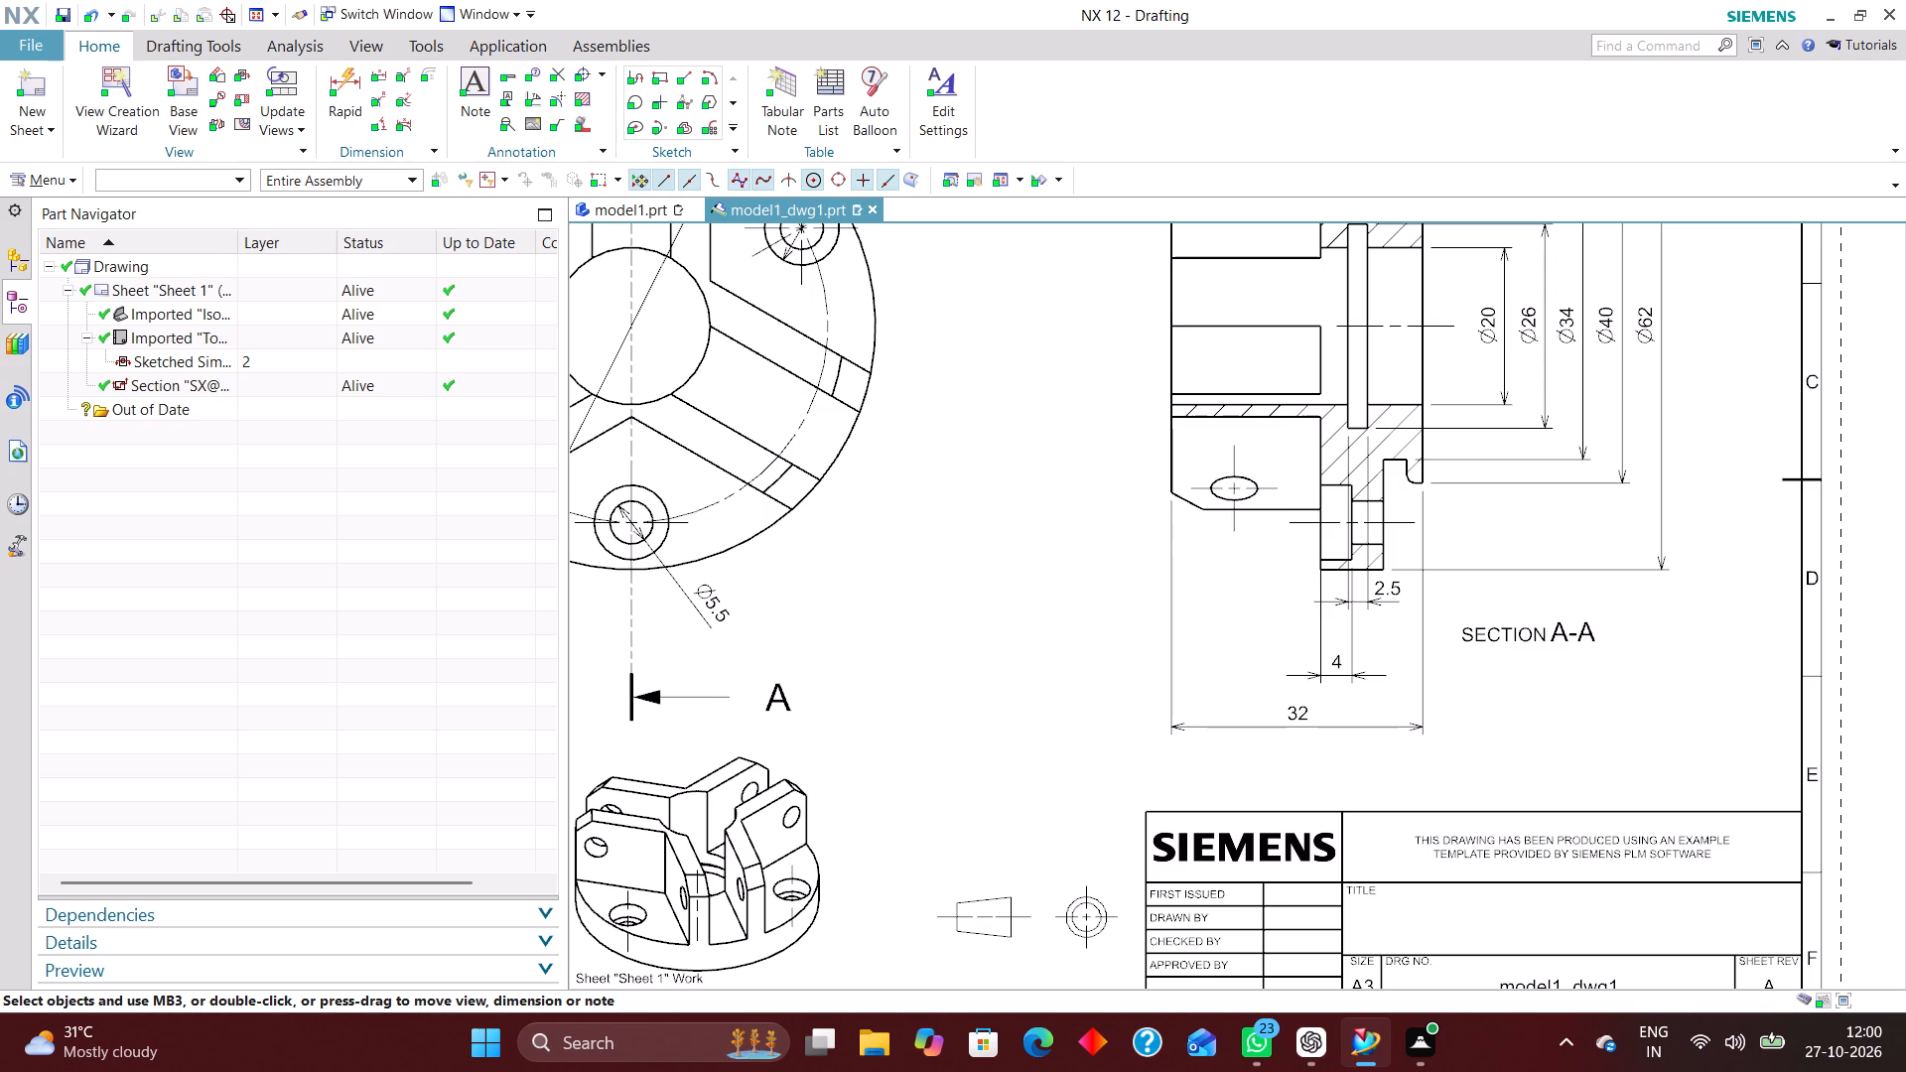
{"action": "scroll", "coordinate": [1320, 539], "scroll_direction": "up", "scroll_amount": 4}
{"action": "scroll", "coordinate": [1341, 602], "scroll_direction": "down", "scroll_amount": 4}
{"action": "scroll", "coordinate": [1360, 689], "scroll_direction": "down", "scroll_amount": 2}
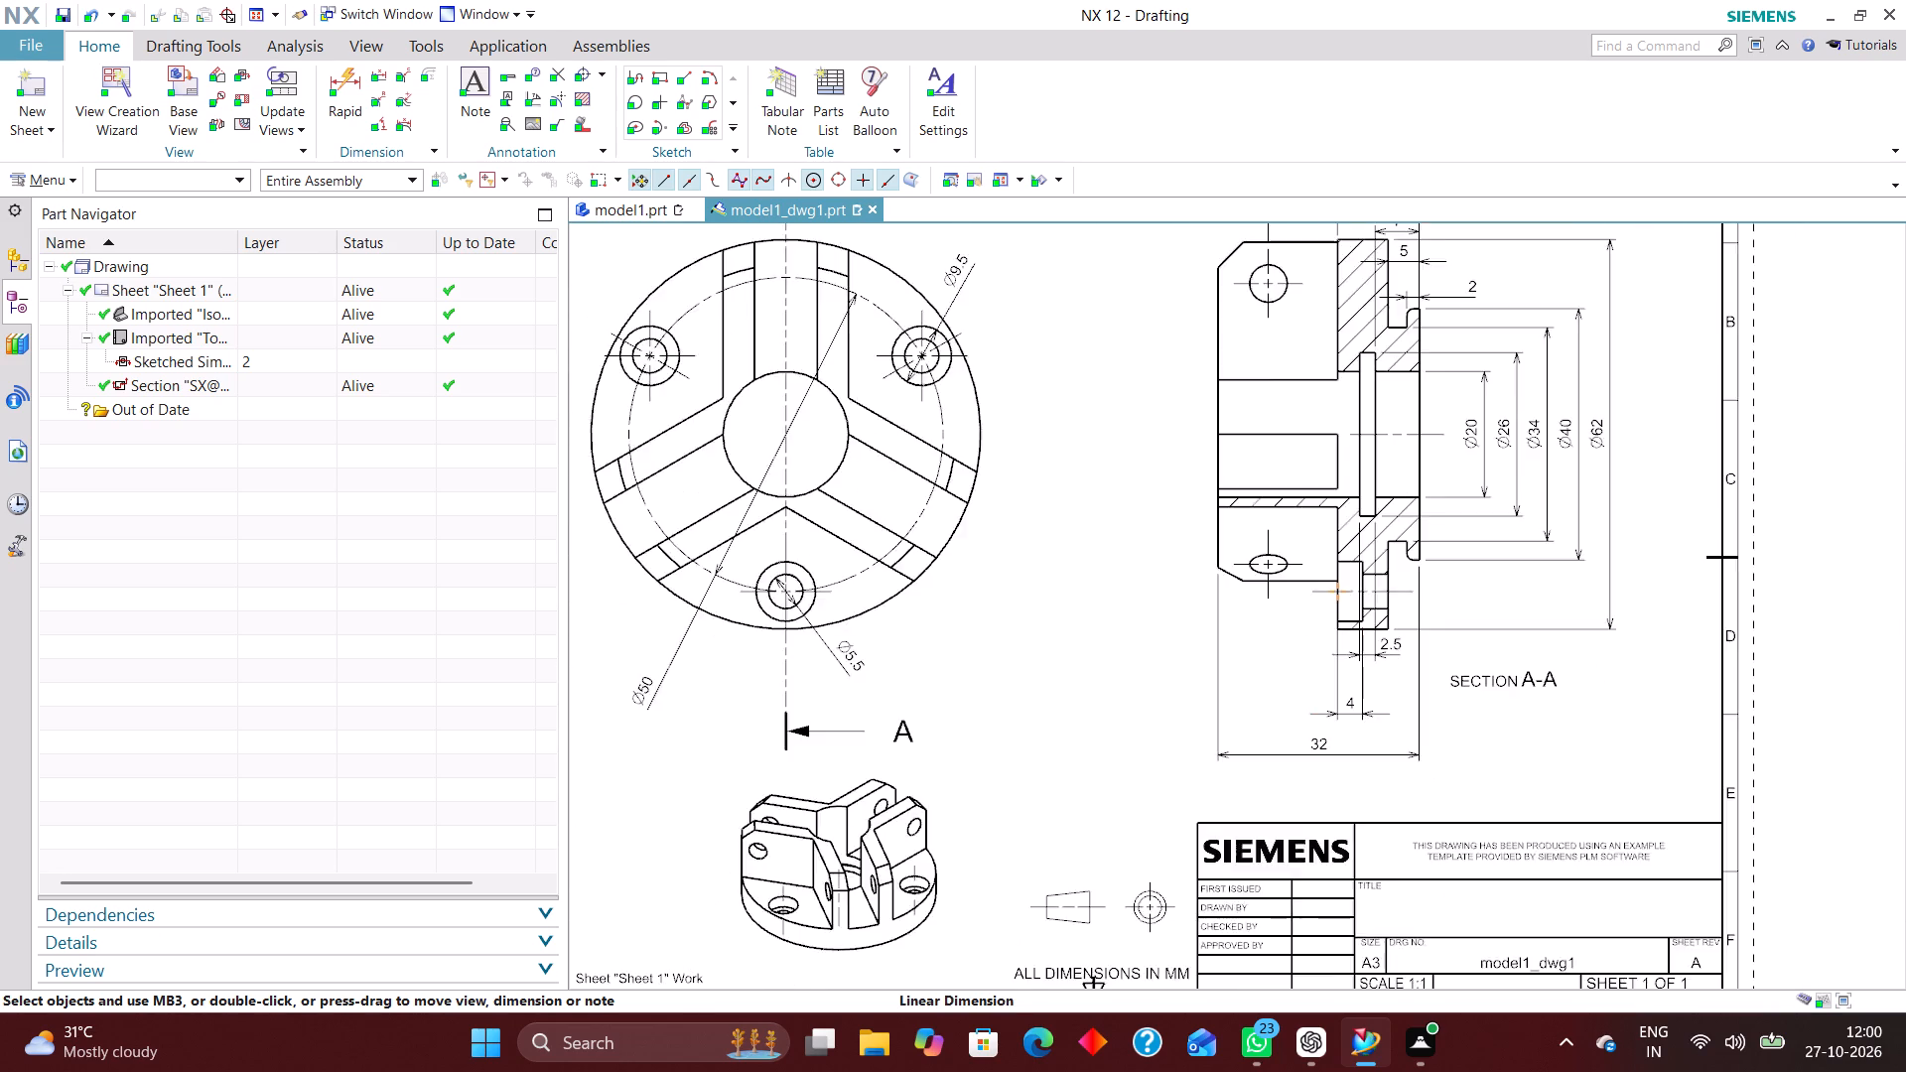
{"action": "scroll", "coordinate": [1380, 644], "scroll_direction": "up", "scroll_amount": 4}
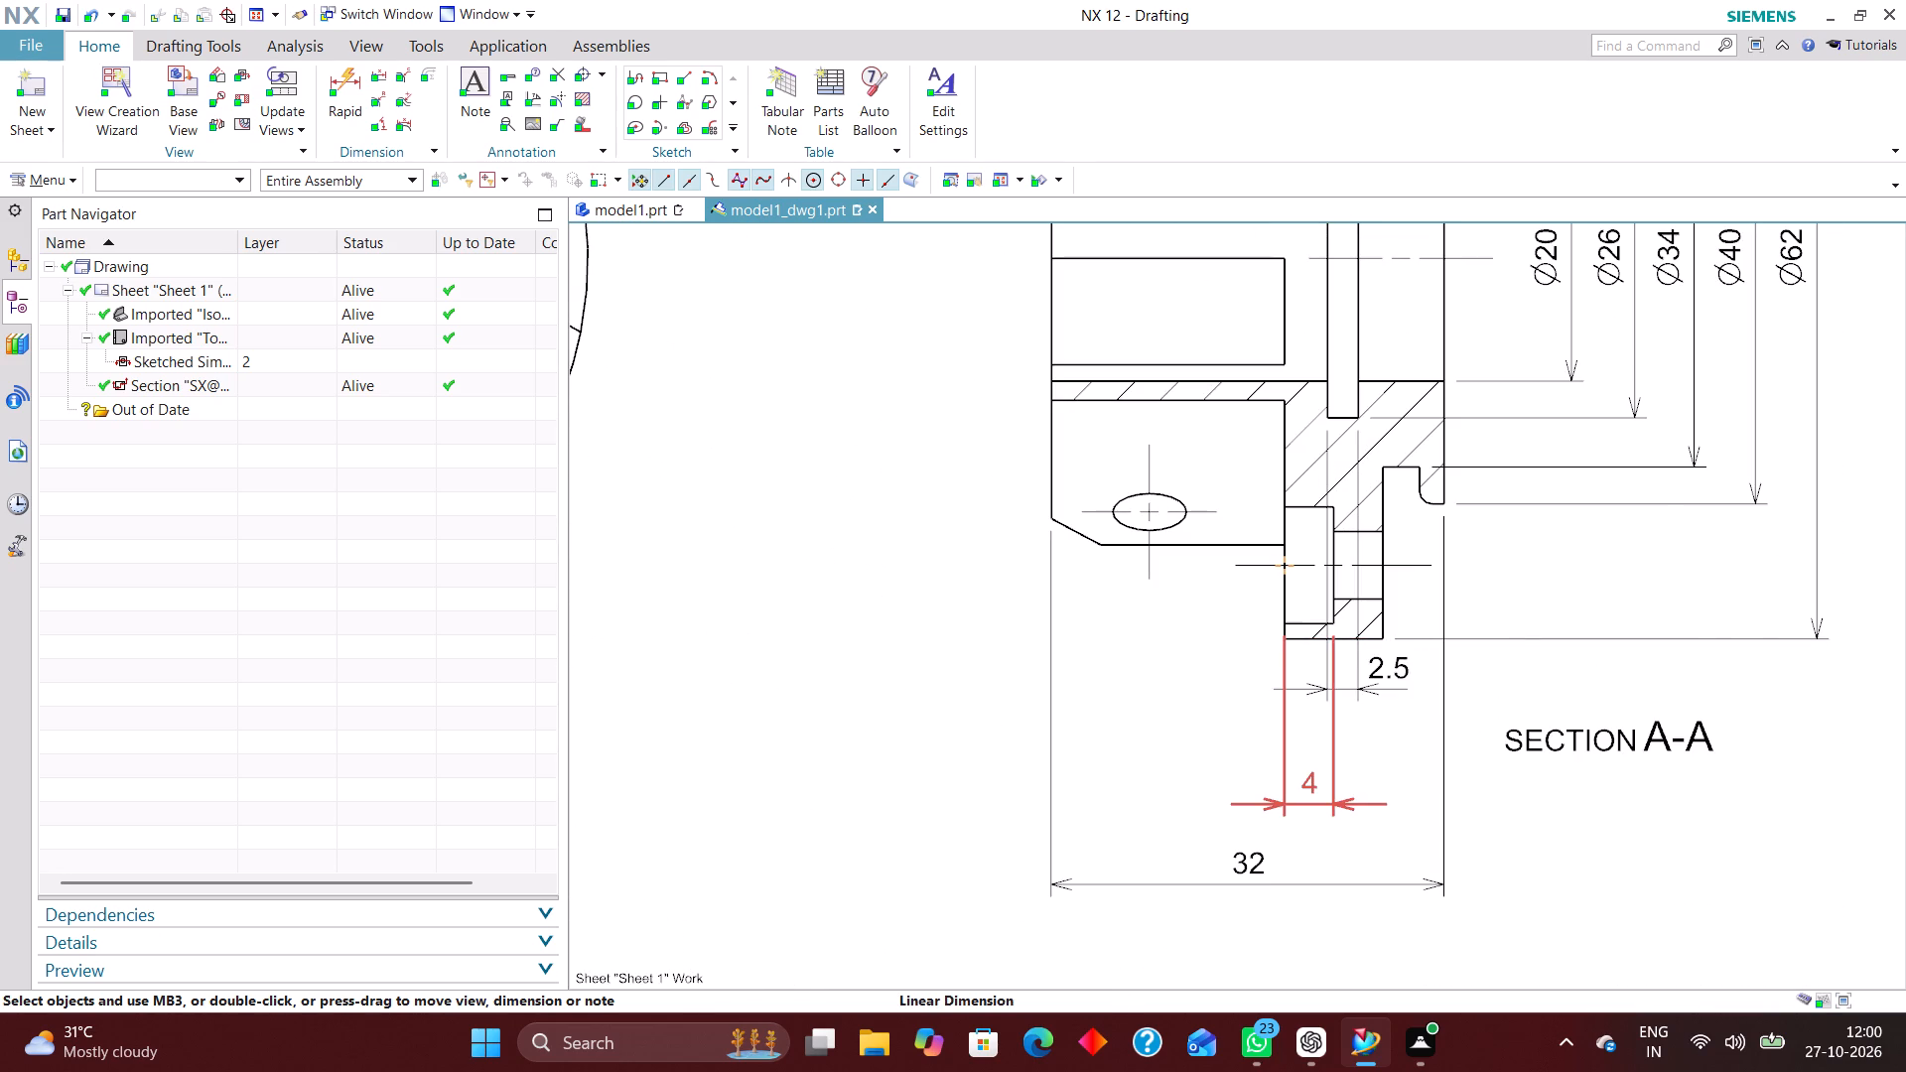
{"action": "left_click_drag", "start_coordinate": [1374, 683], "coordinate": [1380, 585]}
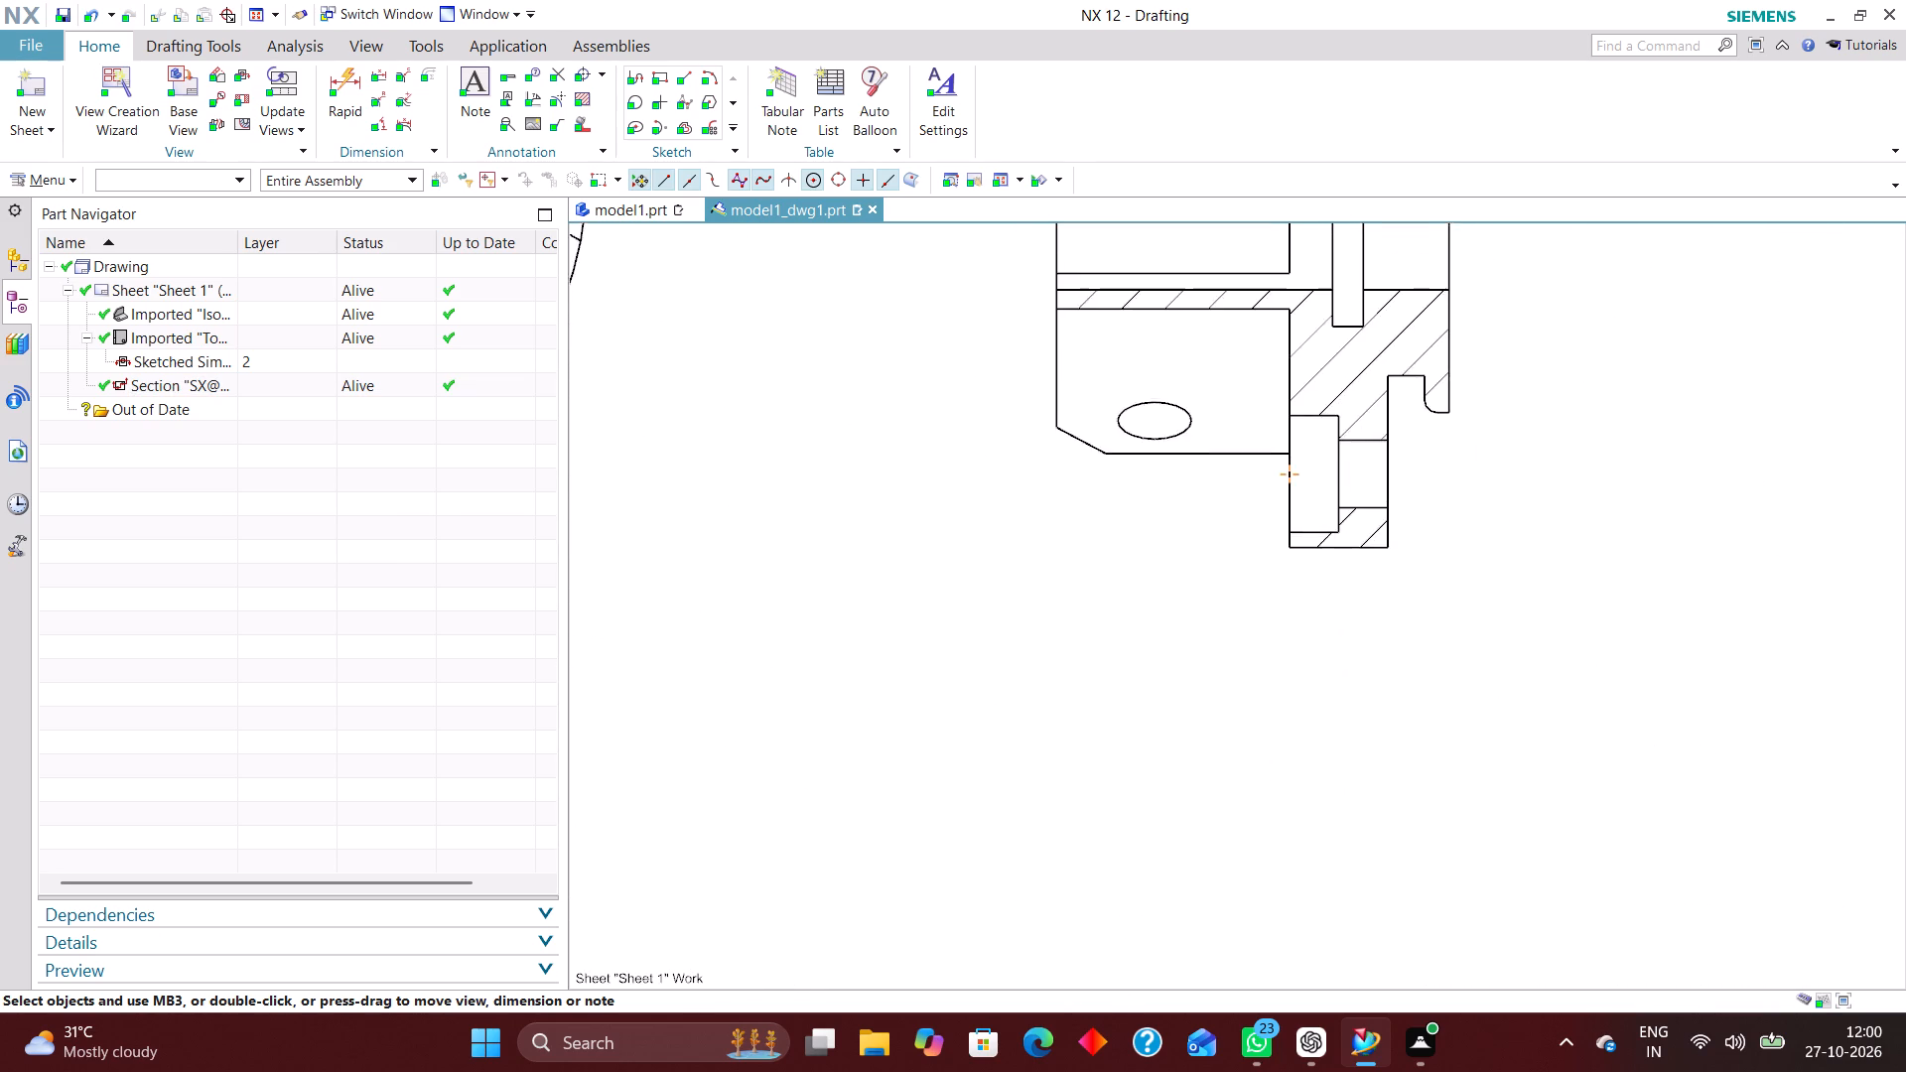
{"action": "left_click_drag", "start_coordinate": [1380, 585], "coordinate": [1376, 729]}
{"action": "left_click_drag", "start_coordinate": [1387, 732], "coordinate": [1316, 322]}
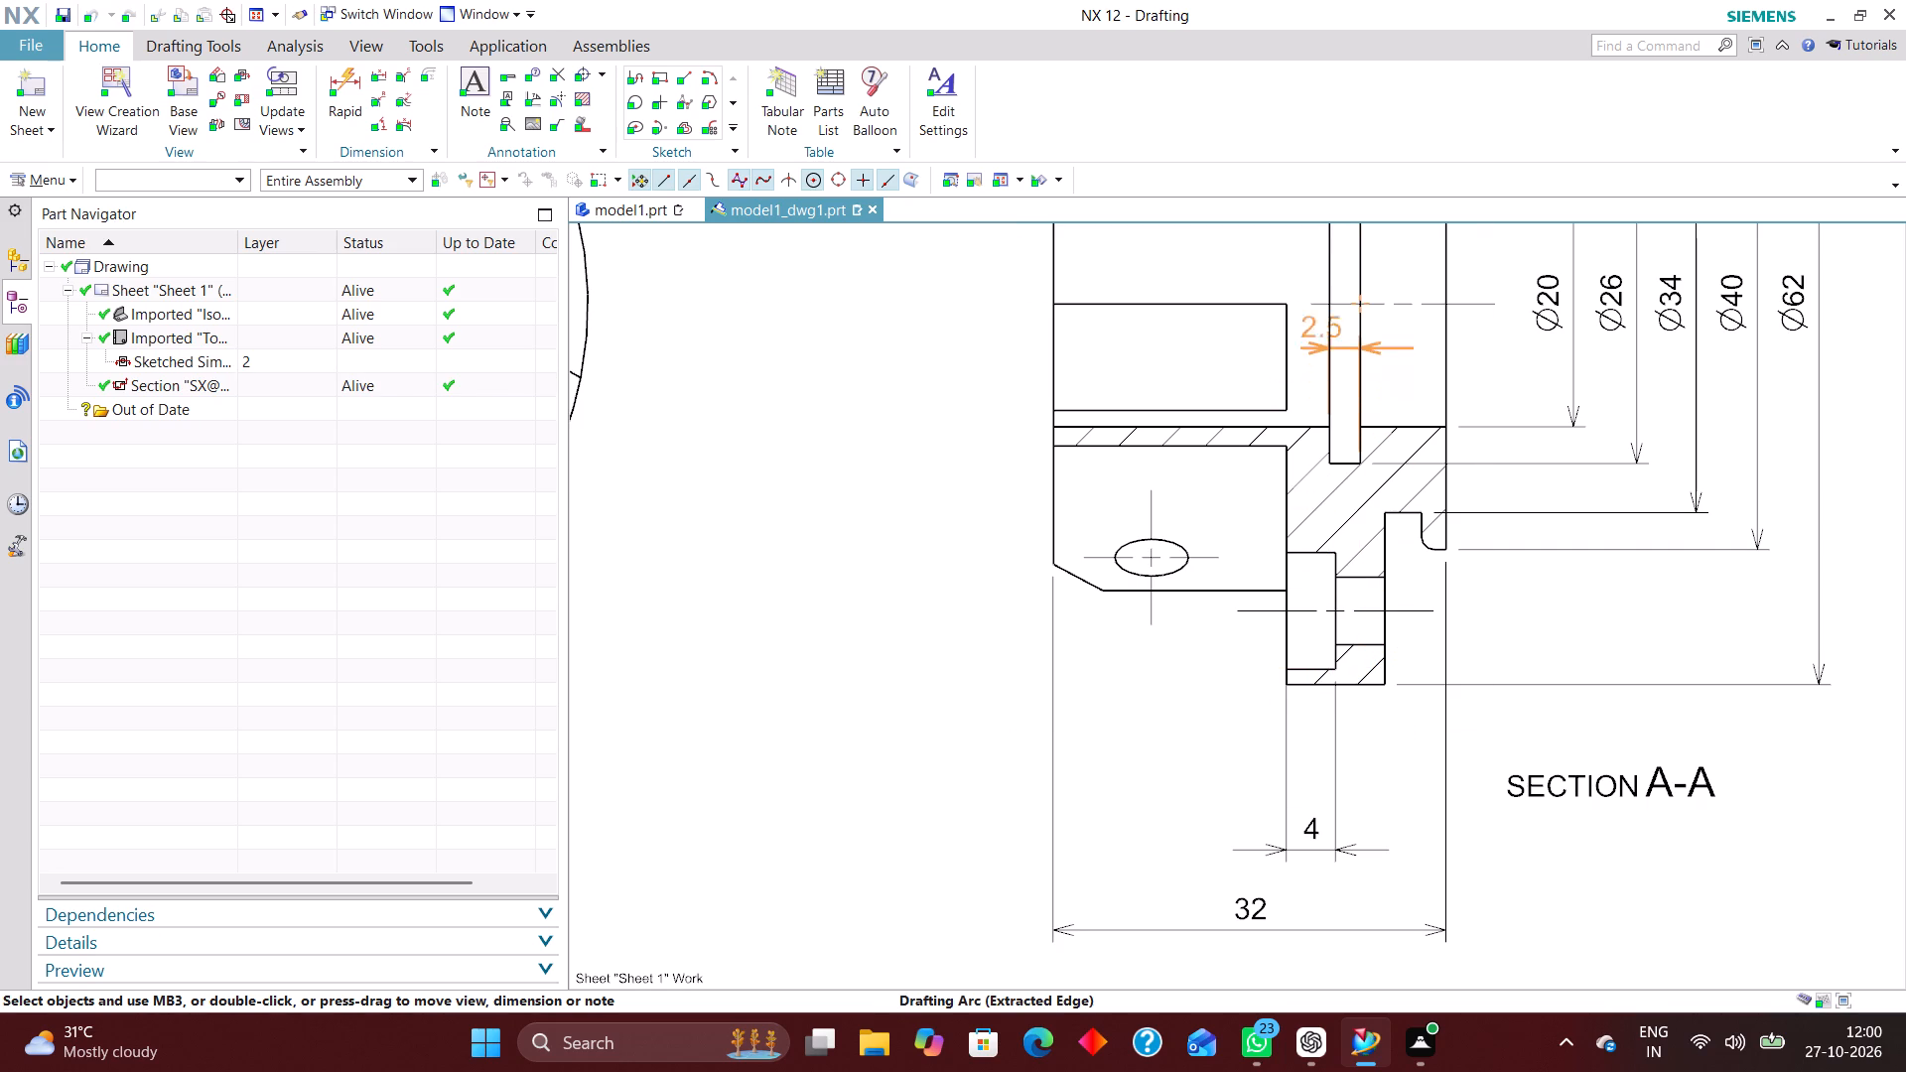
{"action": "left_click_drag", "start_coordinate": [1316, 322], "coordinate": [1253, 253]}
Place the 4 dimension just below Section A-A with its text right of the extension lines, and raise the 32 dimension beneath it.
{"action": "scroll", "coordinate": [1257, 461], "scroll_direction": "down", "scroll_amount": 4}
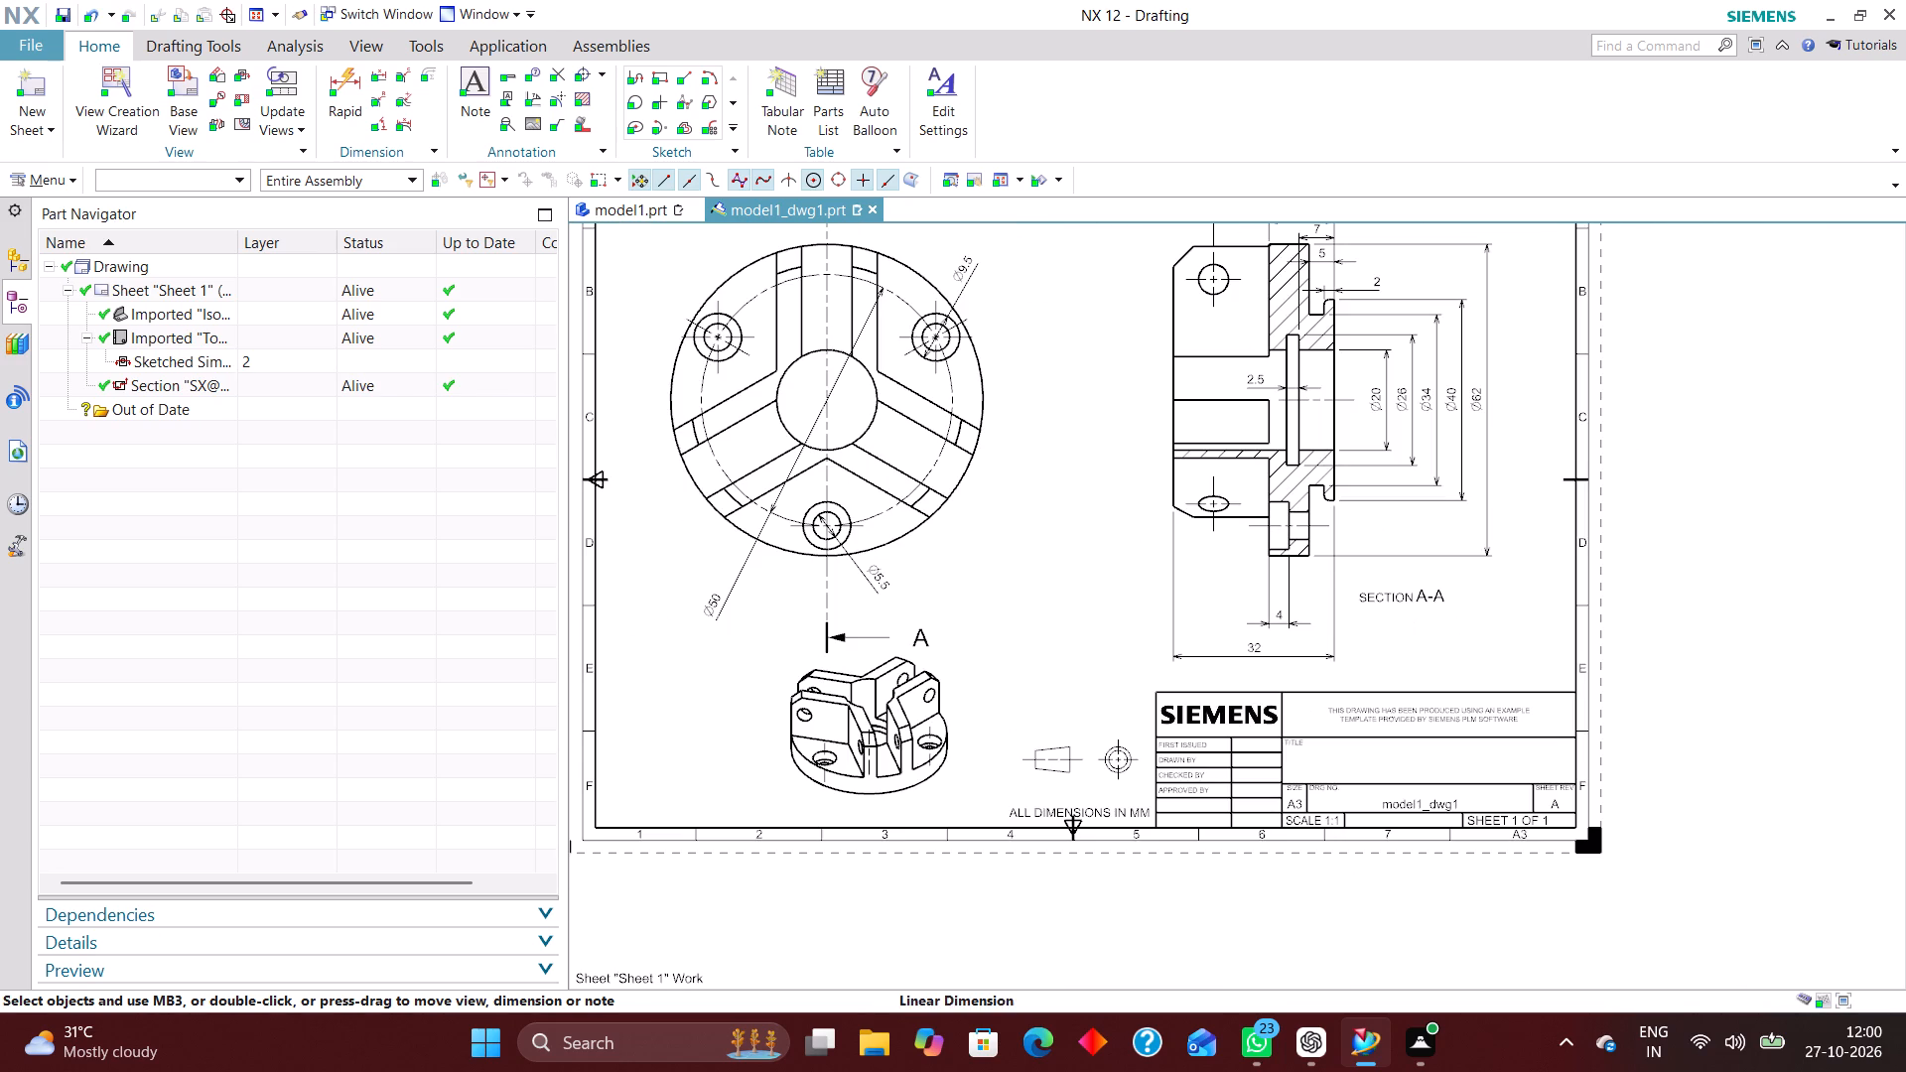
{"action": "left_click", "coordinate": [1263, 660]}
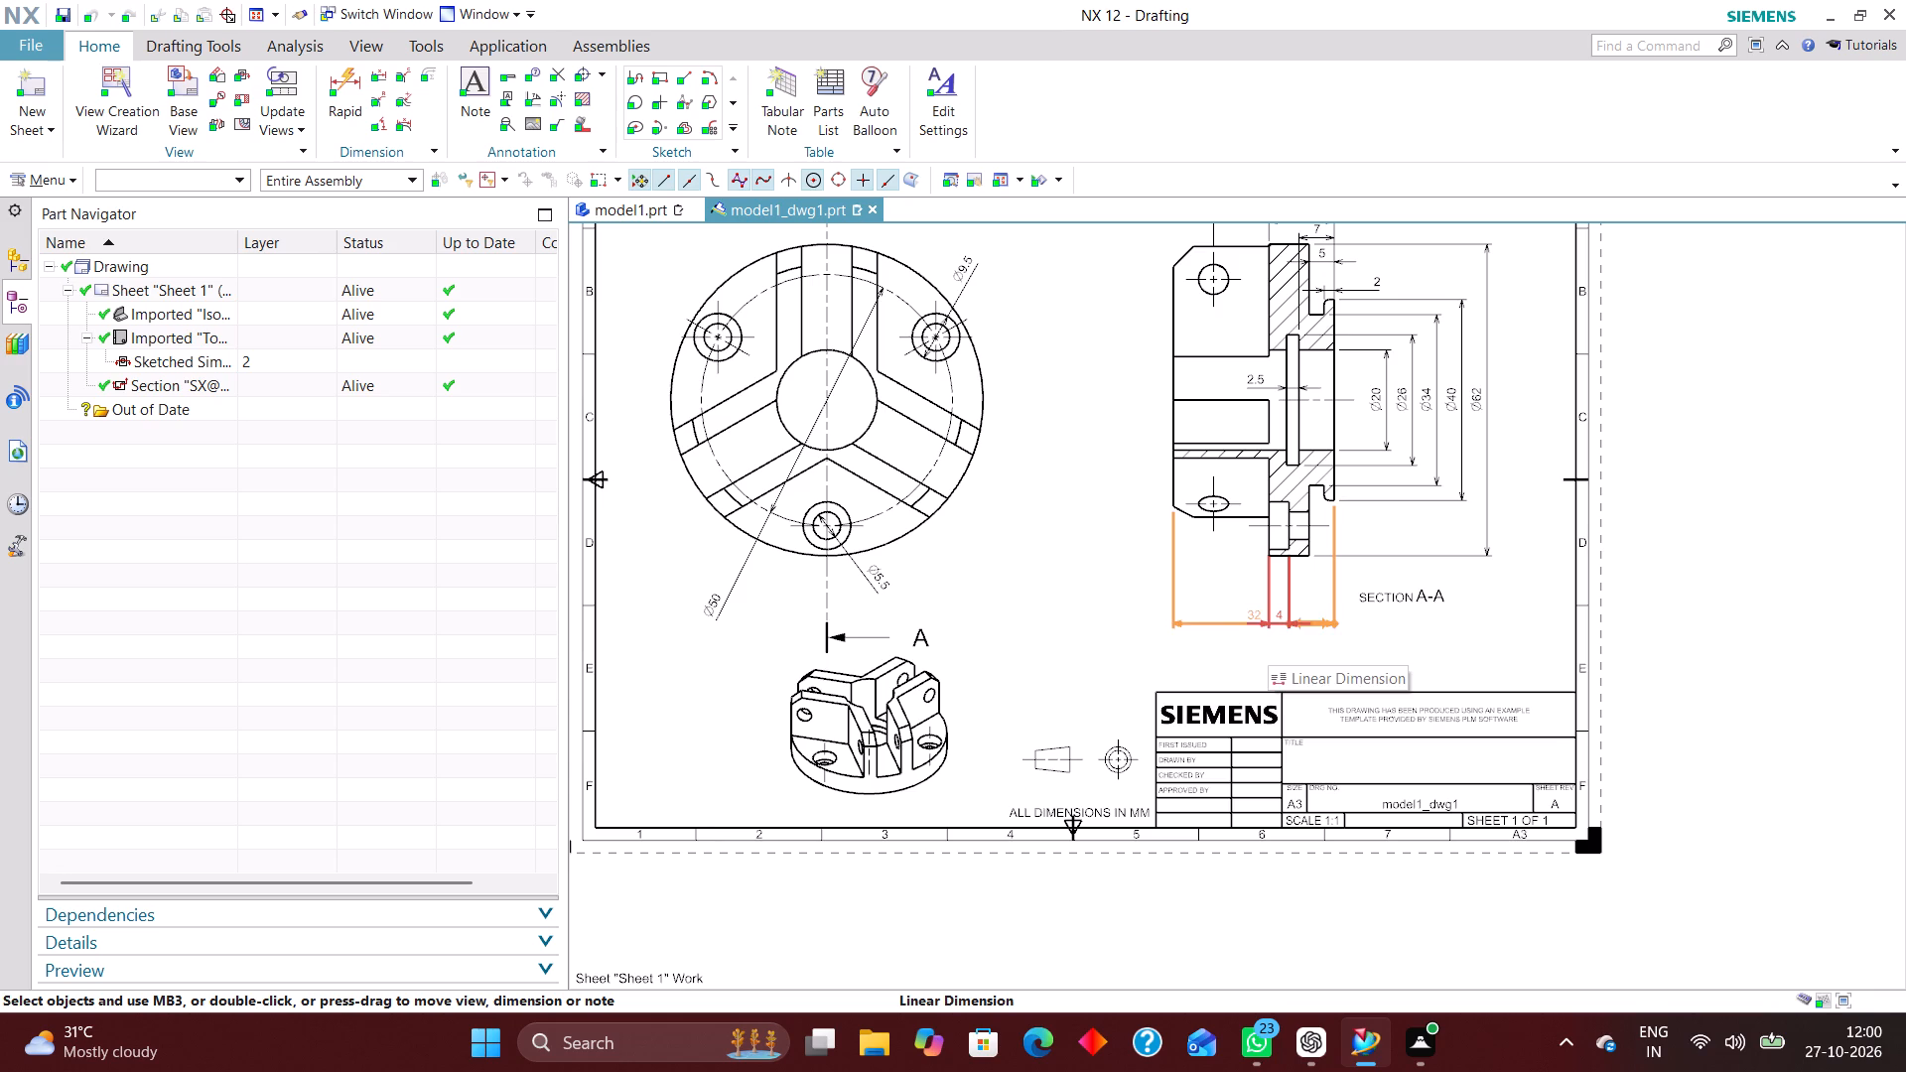
{"action": "left_click_drag", "start_coordinate": [1288, 618], "coordinate": [1300, 591]}
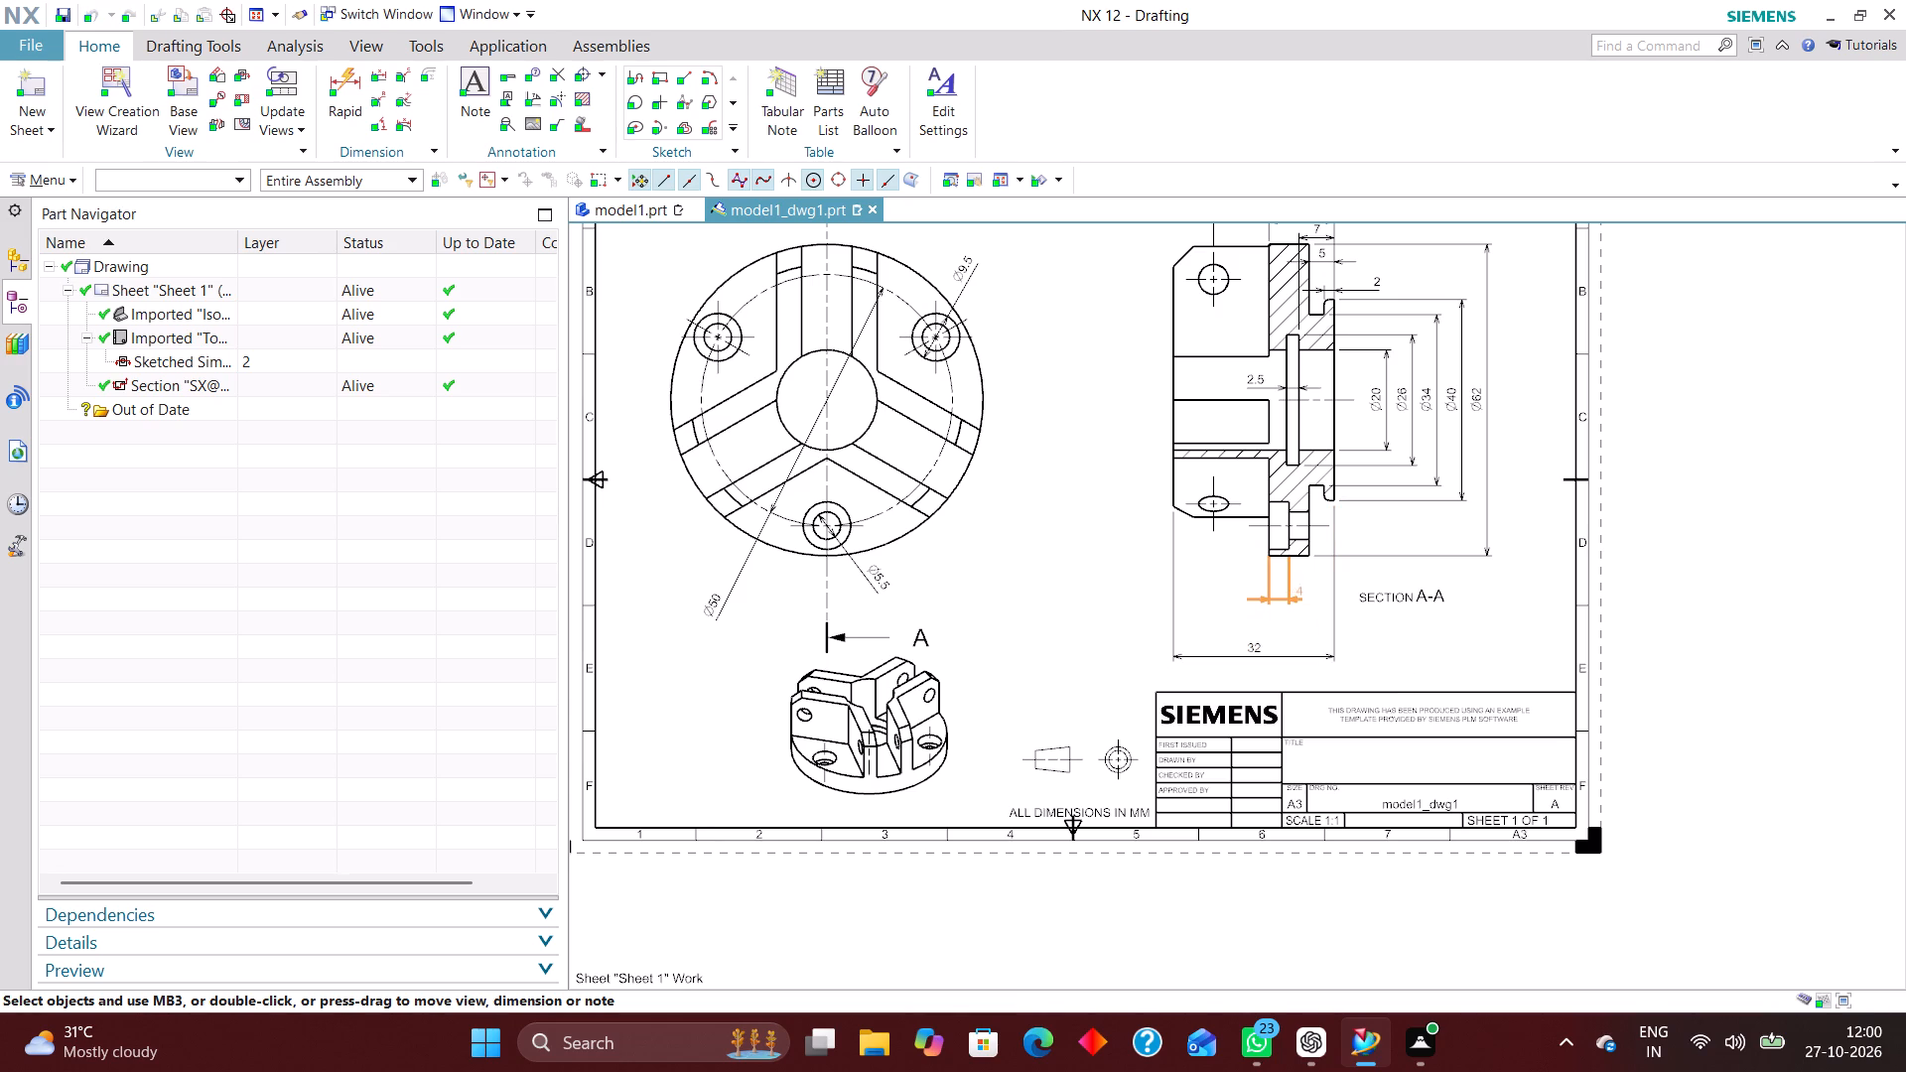
{"action": "left_click_drag", "start_coordinate": [1300, 591], "coordinate": [1315, 592]}
{"action": "left_click_drag", "start_coordinate": [1263, 656], "coordinate": [1275, 616]}
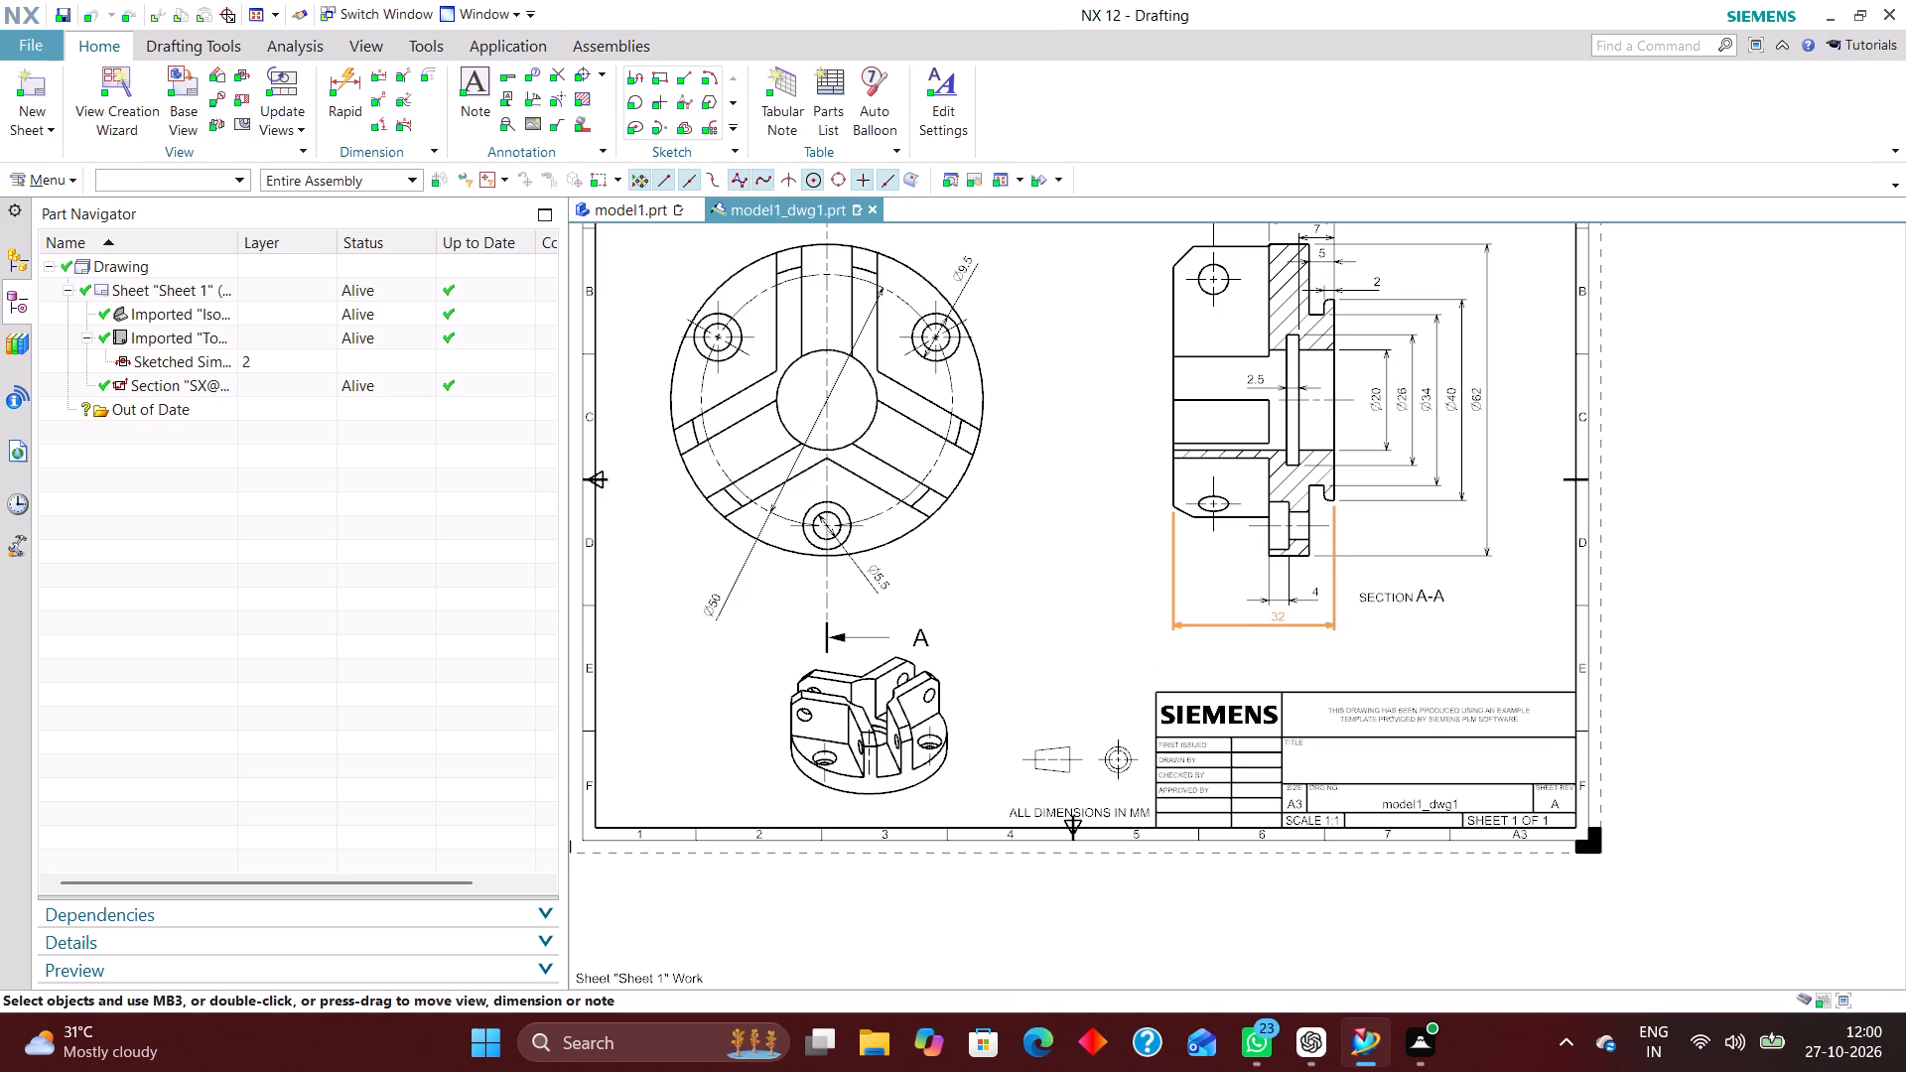
{"action": "left_click_drag", "start_coordinate": [1275, 616], "coordinate": [1274, 616]}
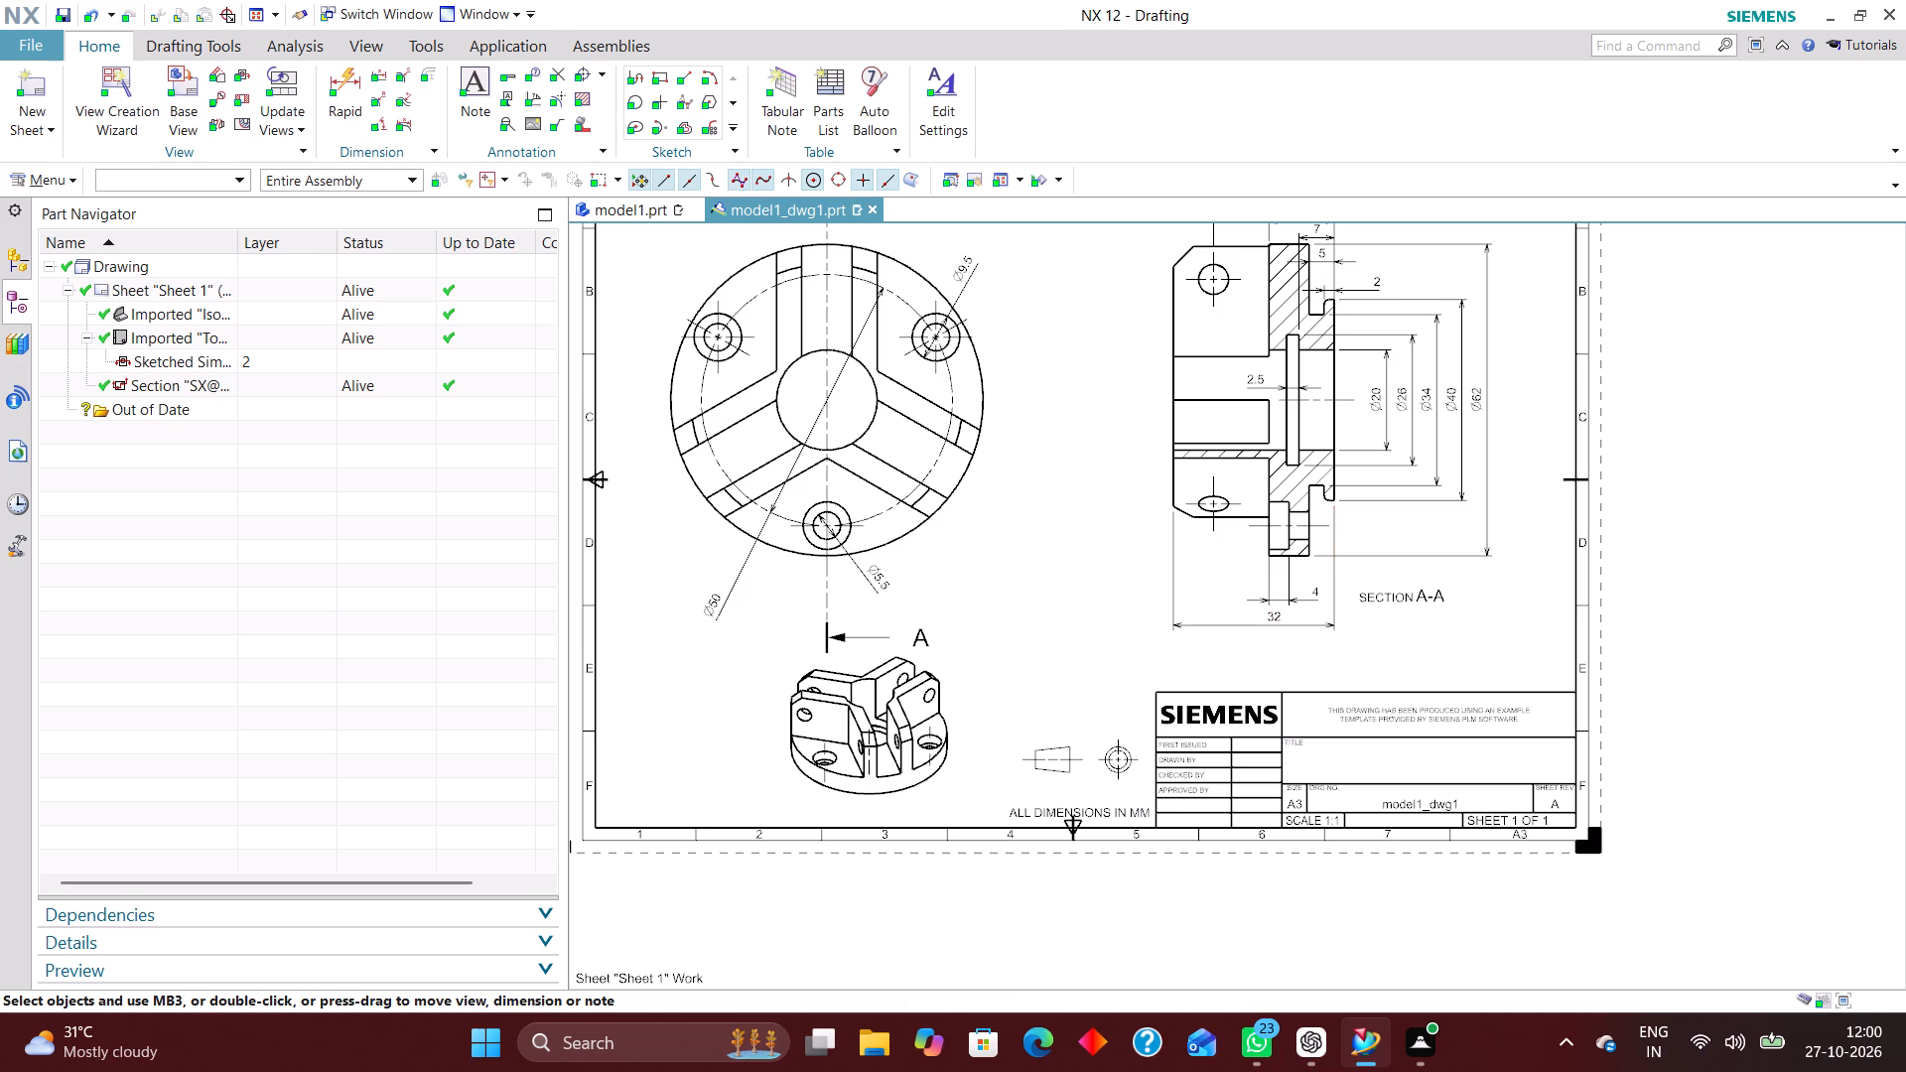
Open Section A-A's view settings and set its section view label type to Name.
{"action": "right_click_drag", "start_coordinate": [1120, 399], "coordinate": [985, 579]}
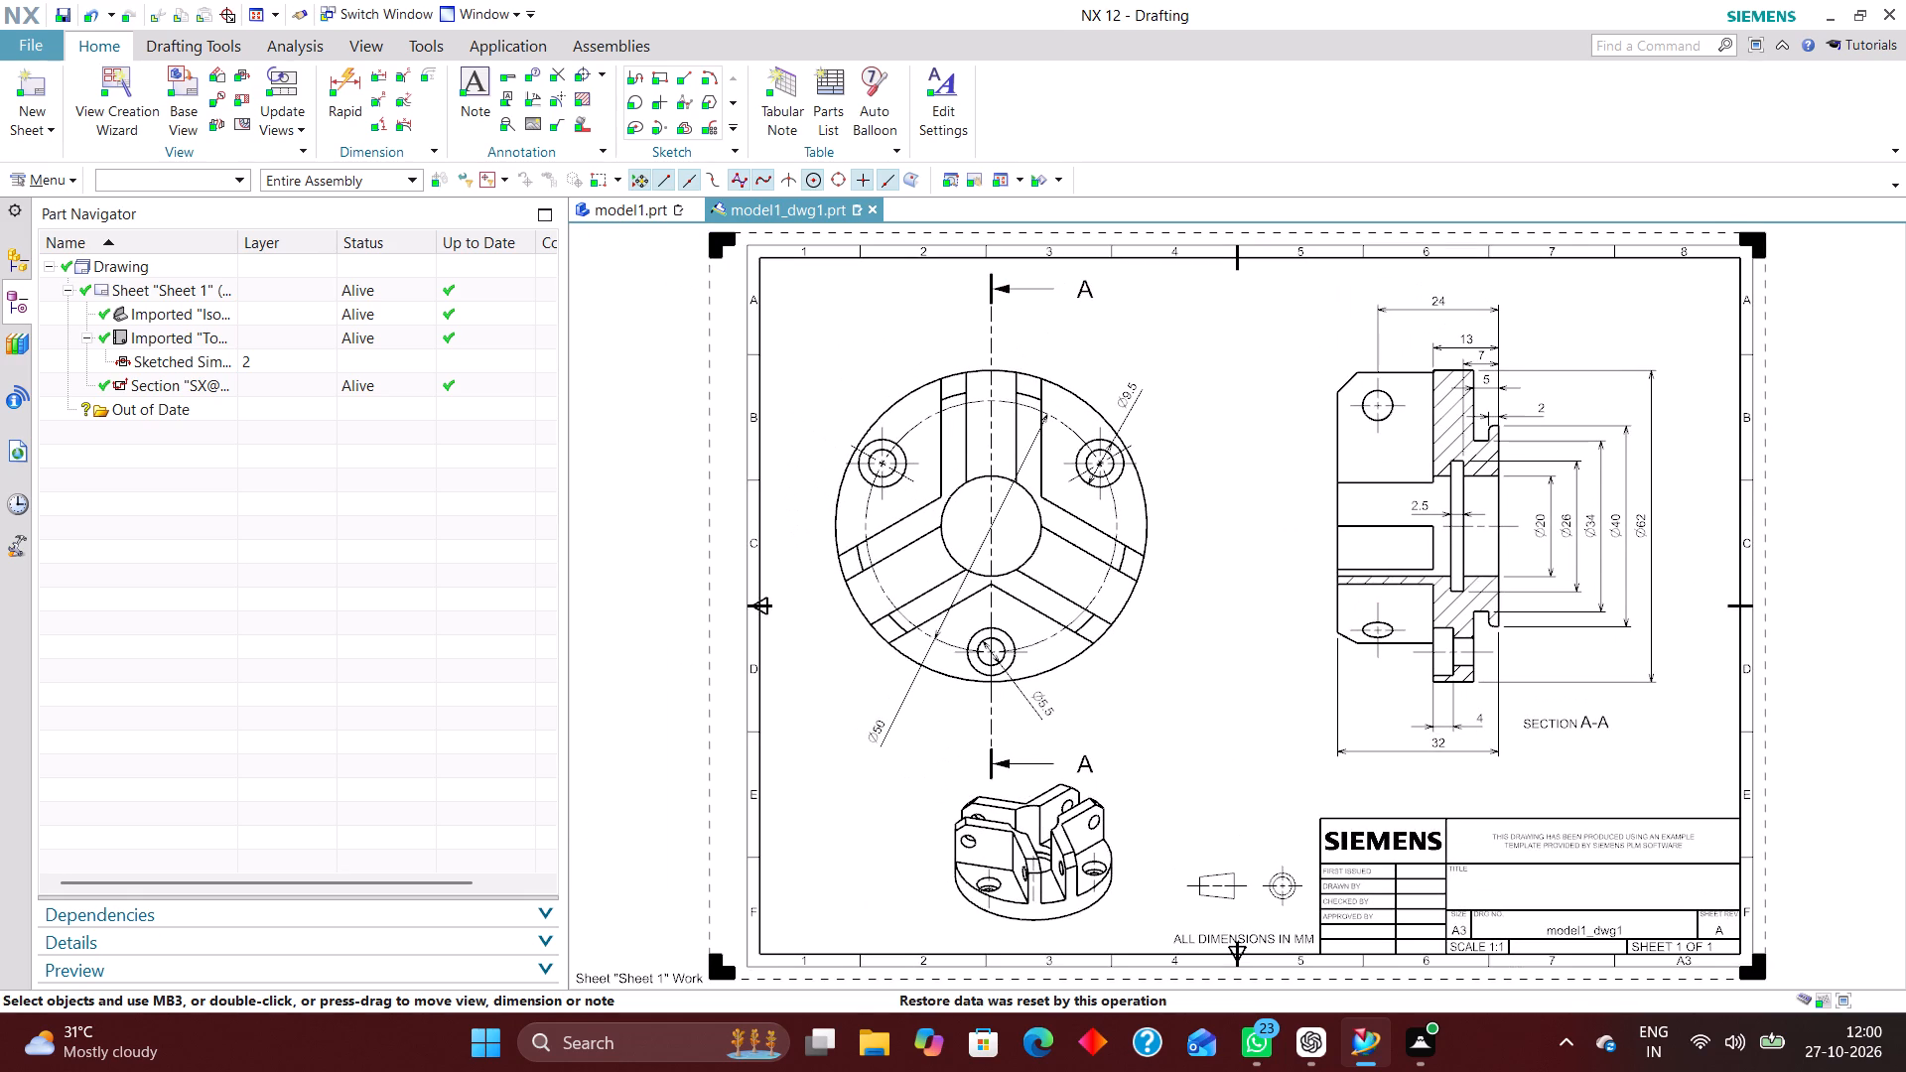
{"action": "right_click", "coordinate": [1408, 691]}
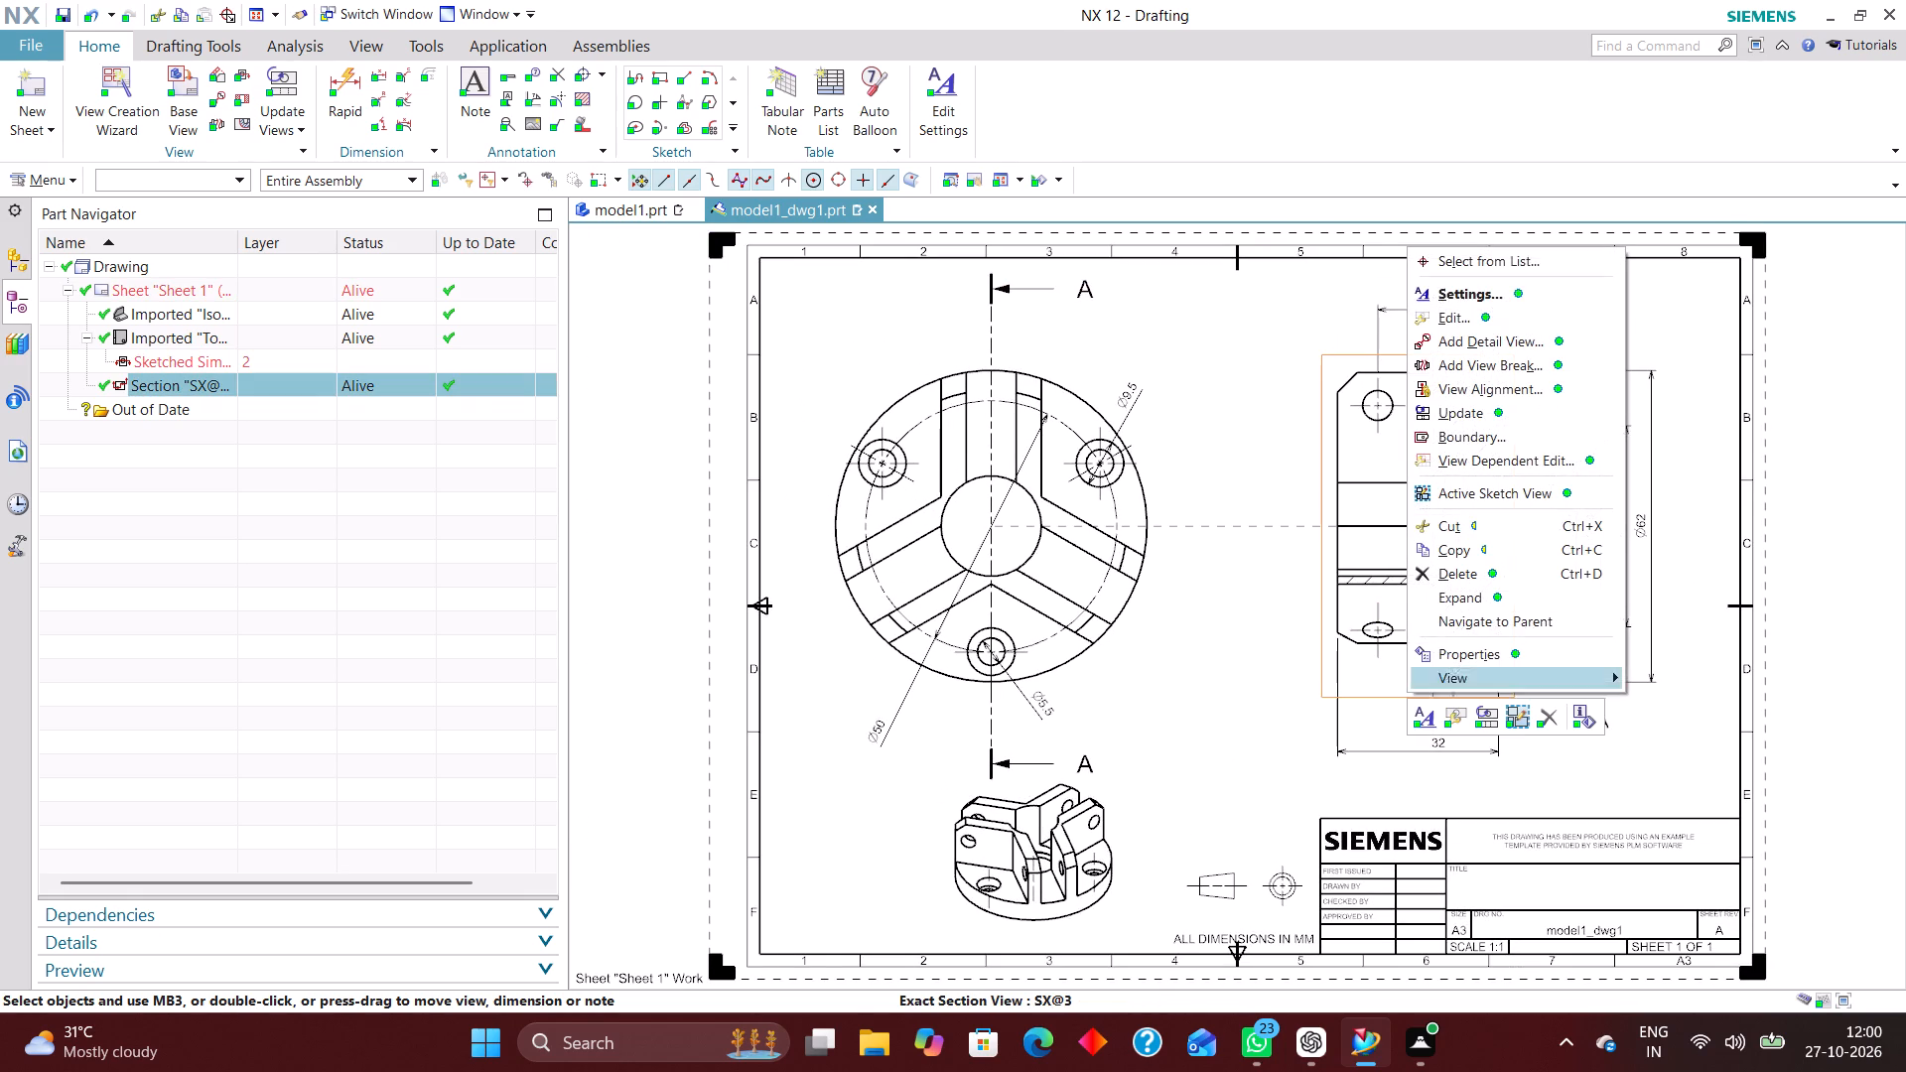
{"action": "left_click", "coordinate": [1458, 291]}
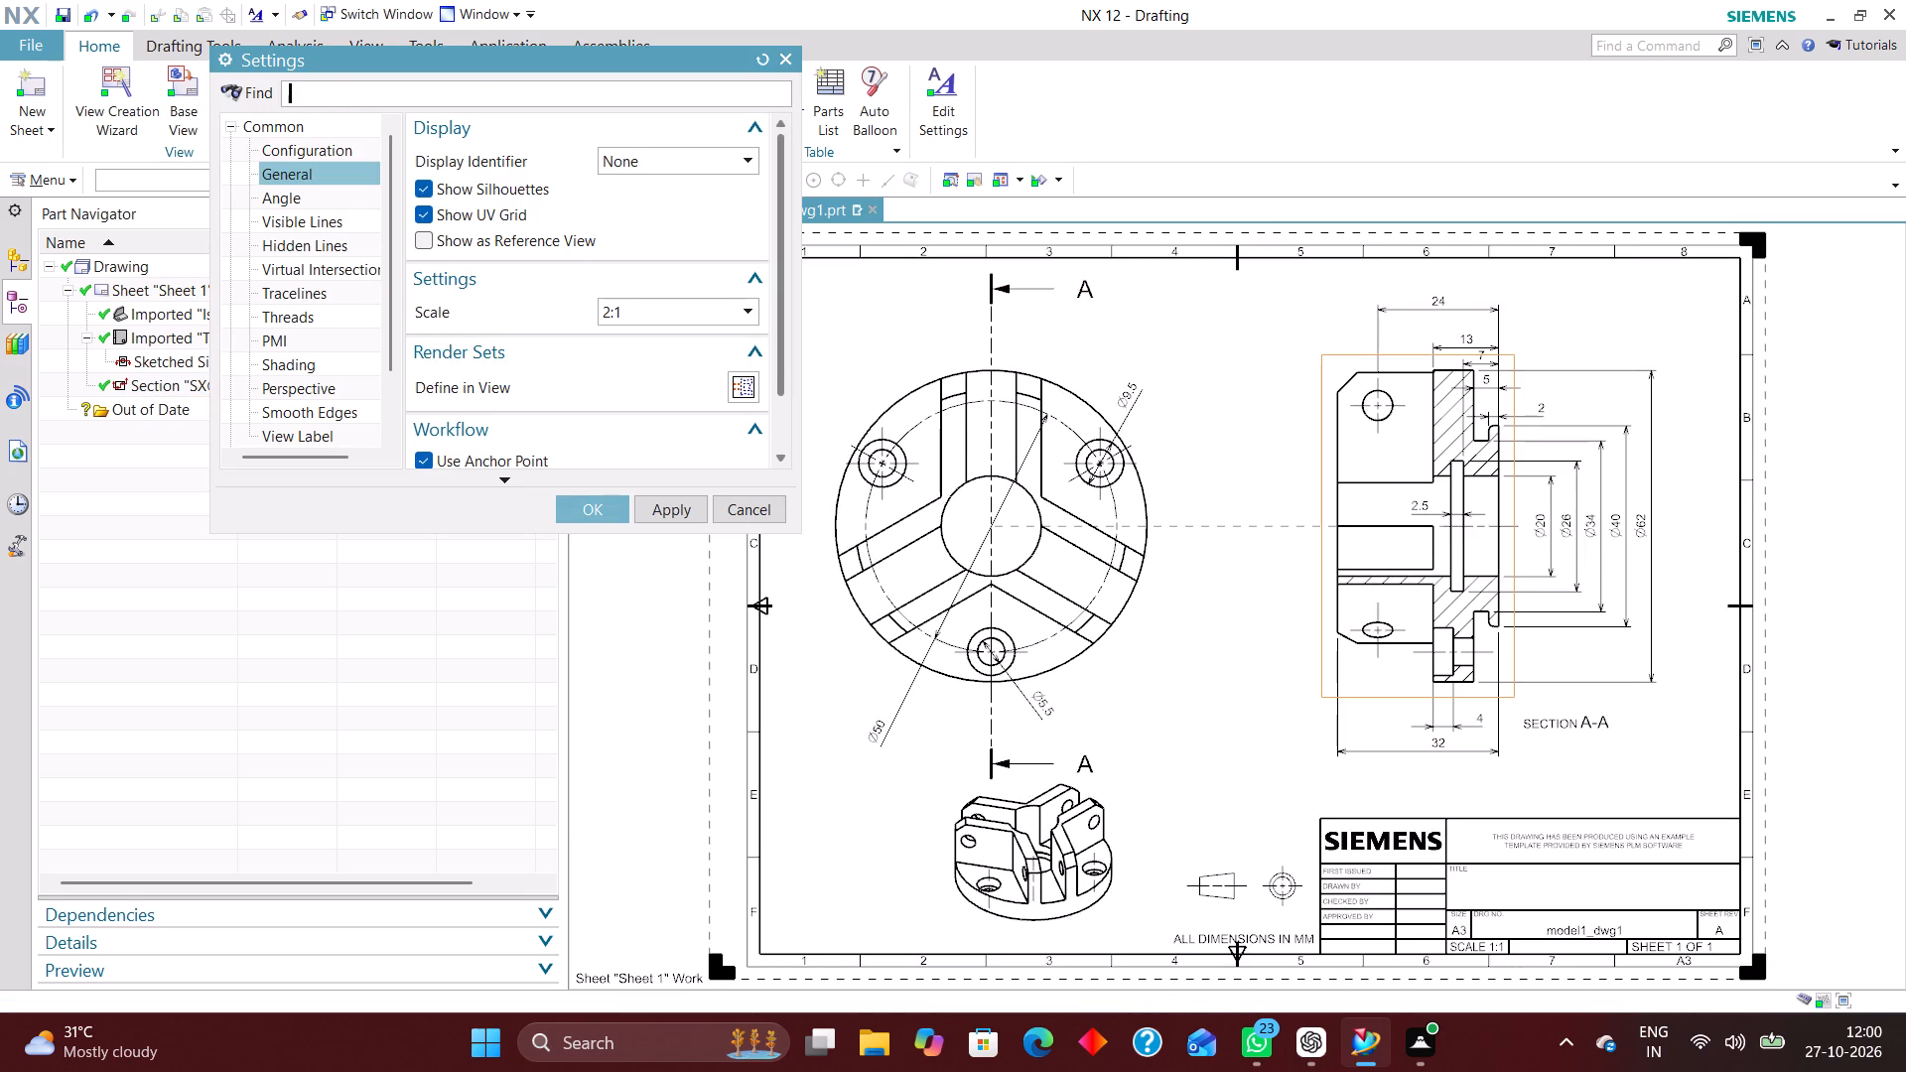
{"action": "scroll", "coordinate": [312, 274], "scroll_direction": "down", "scroll_amount": 6}
{"action": "left_click", "coordinate": [327, 393]}
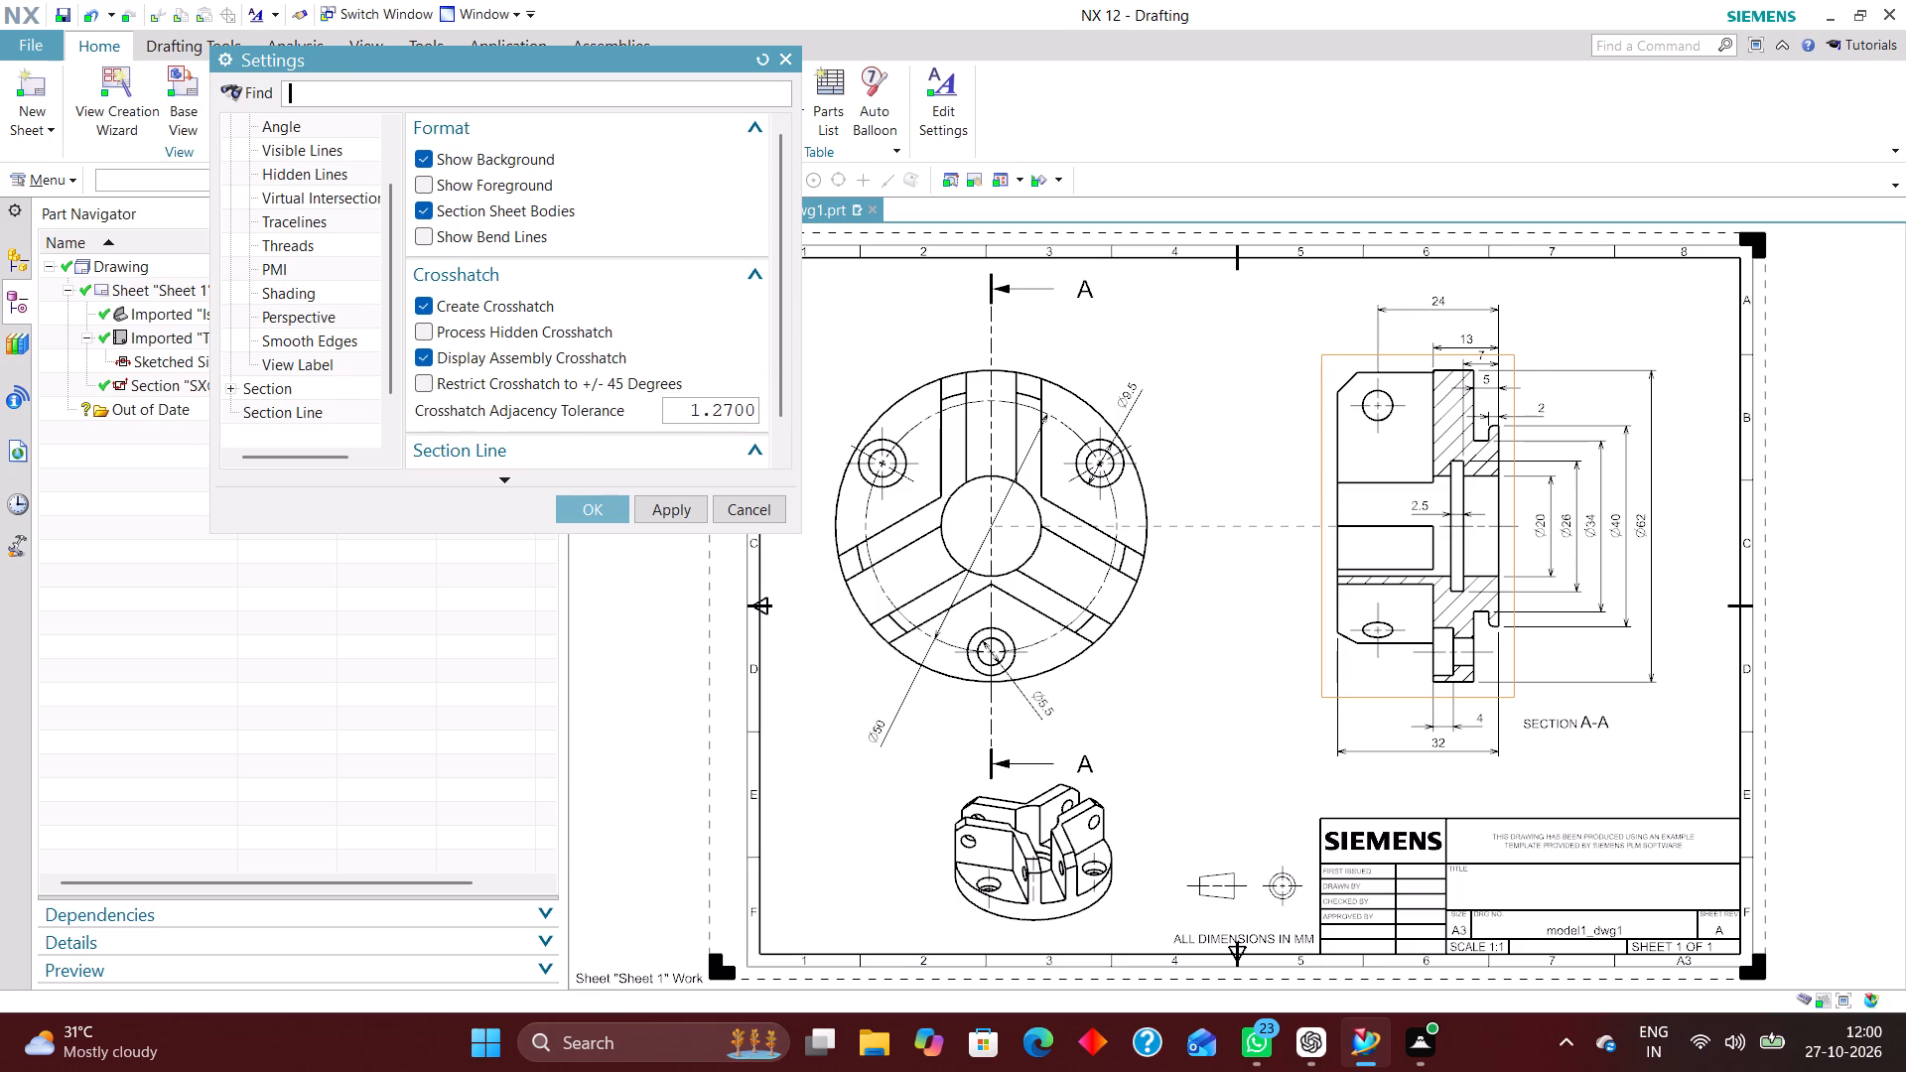
{"action": "left_click", "coordinate": [322, 428]}
{"action": "left_click", "coordinate": [677, 263]}
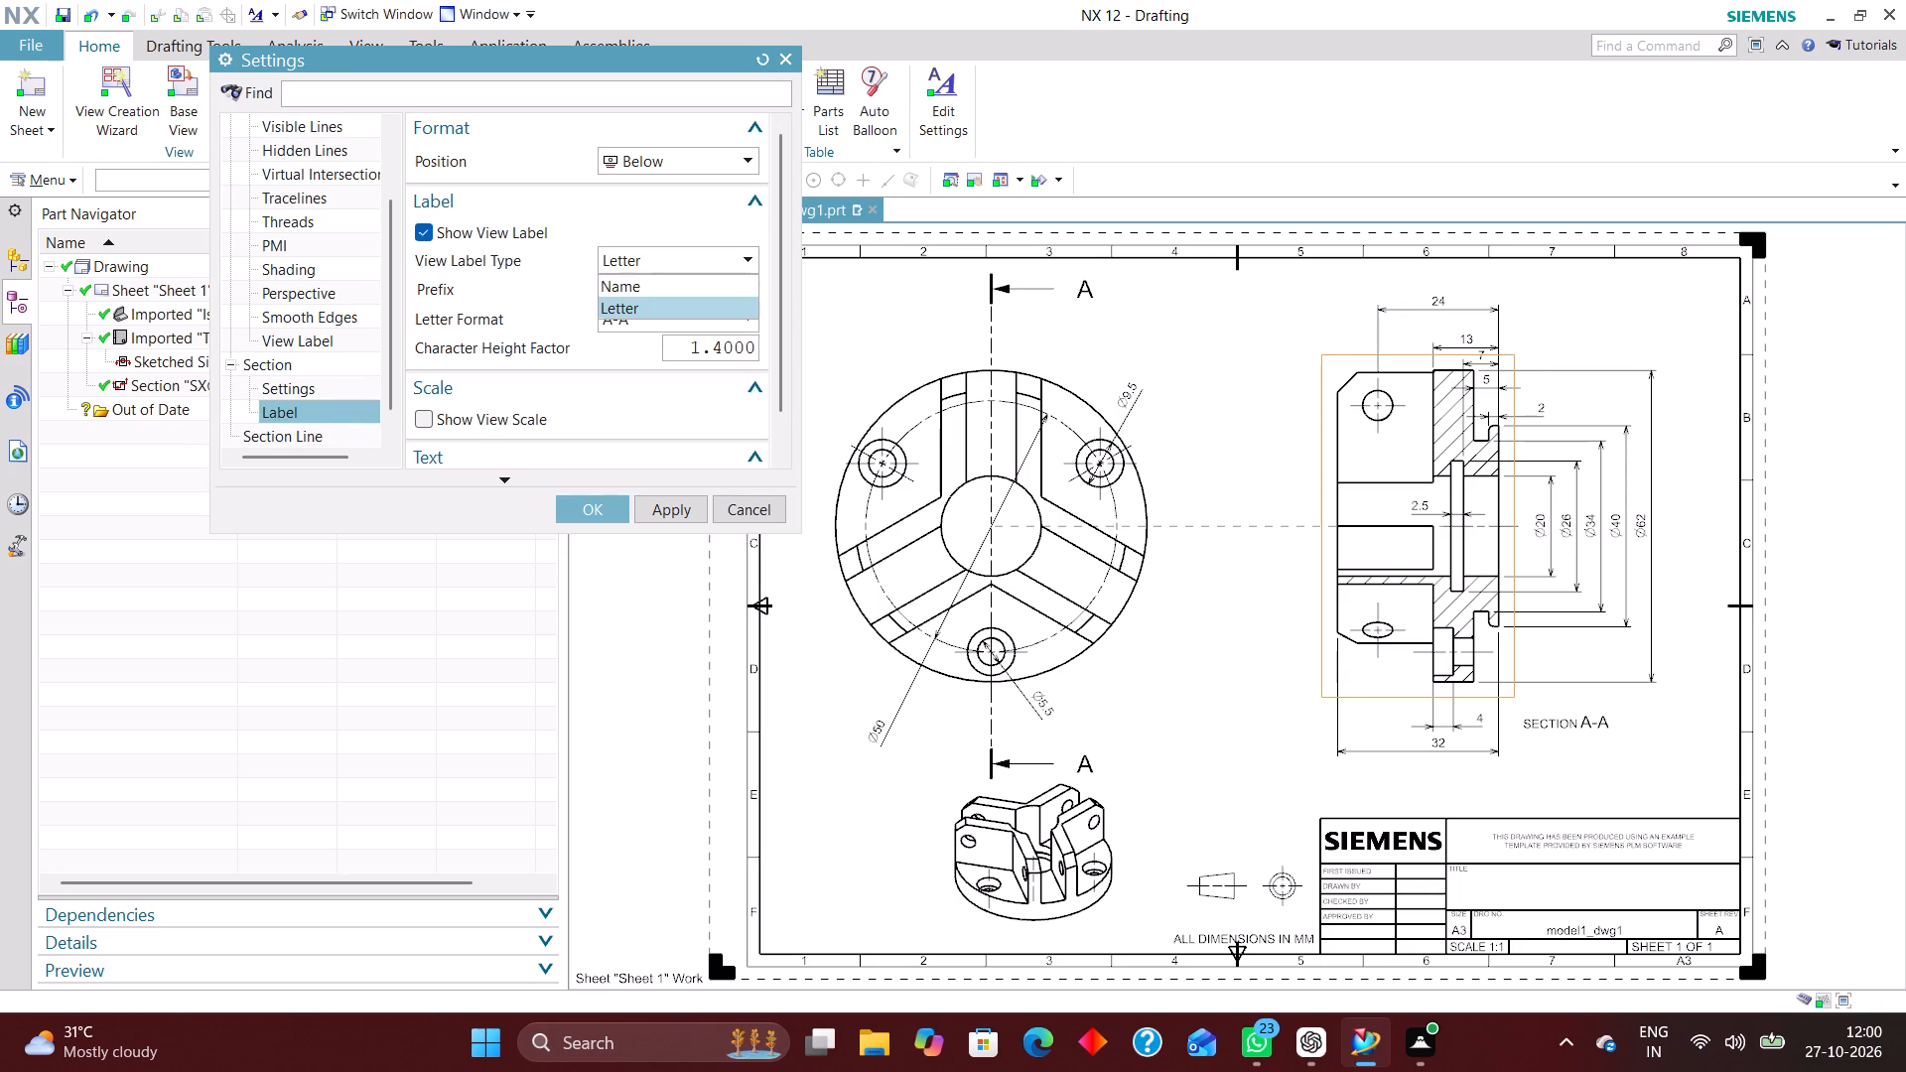
{"action": "left_click", "coordinate": [664, 291]}
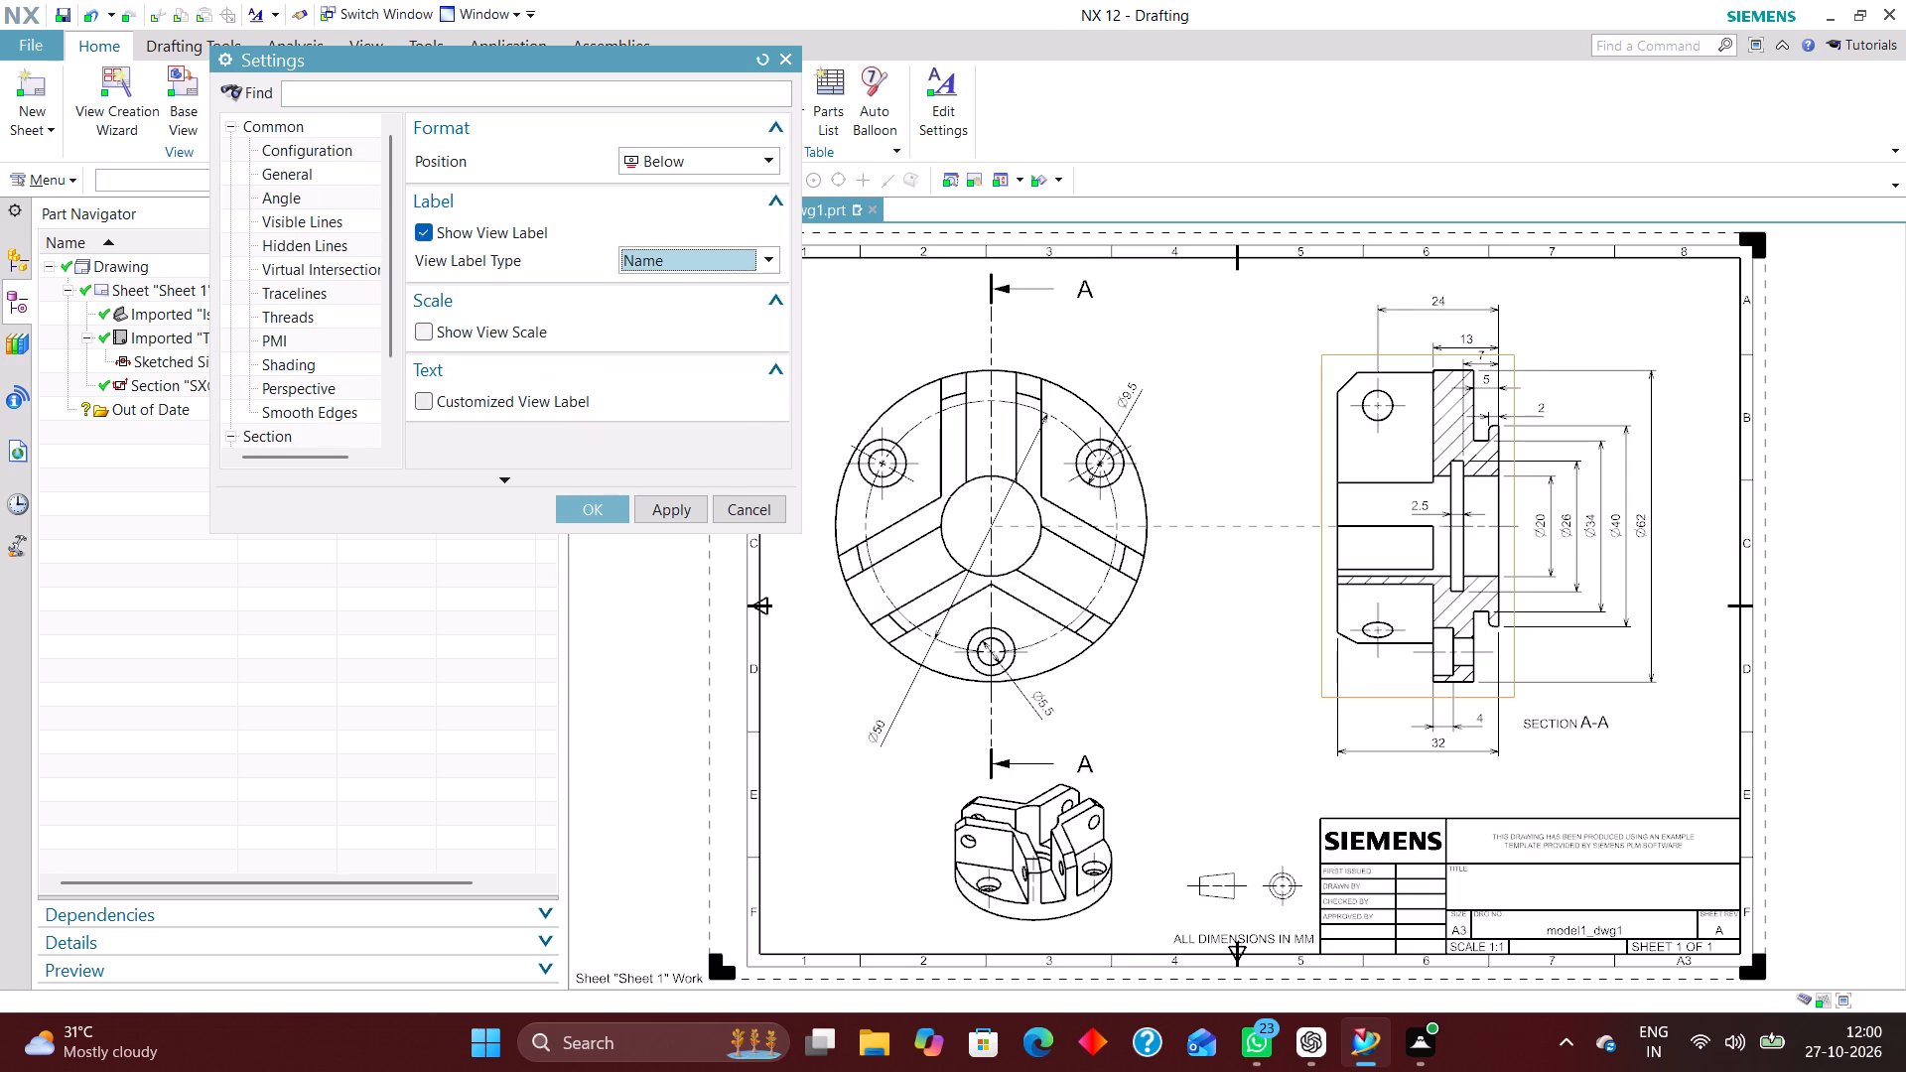
Show the section view's scale below its label, with prefix SCALE and both scale character height factors set to 1.
{"action": "left_click", "coordinate": [428, 331]}
{"action": "left_click", "coordinate": [658, 390]}
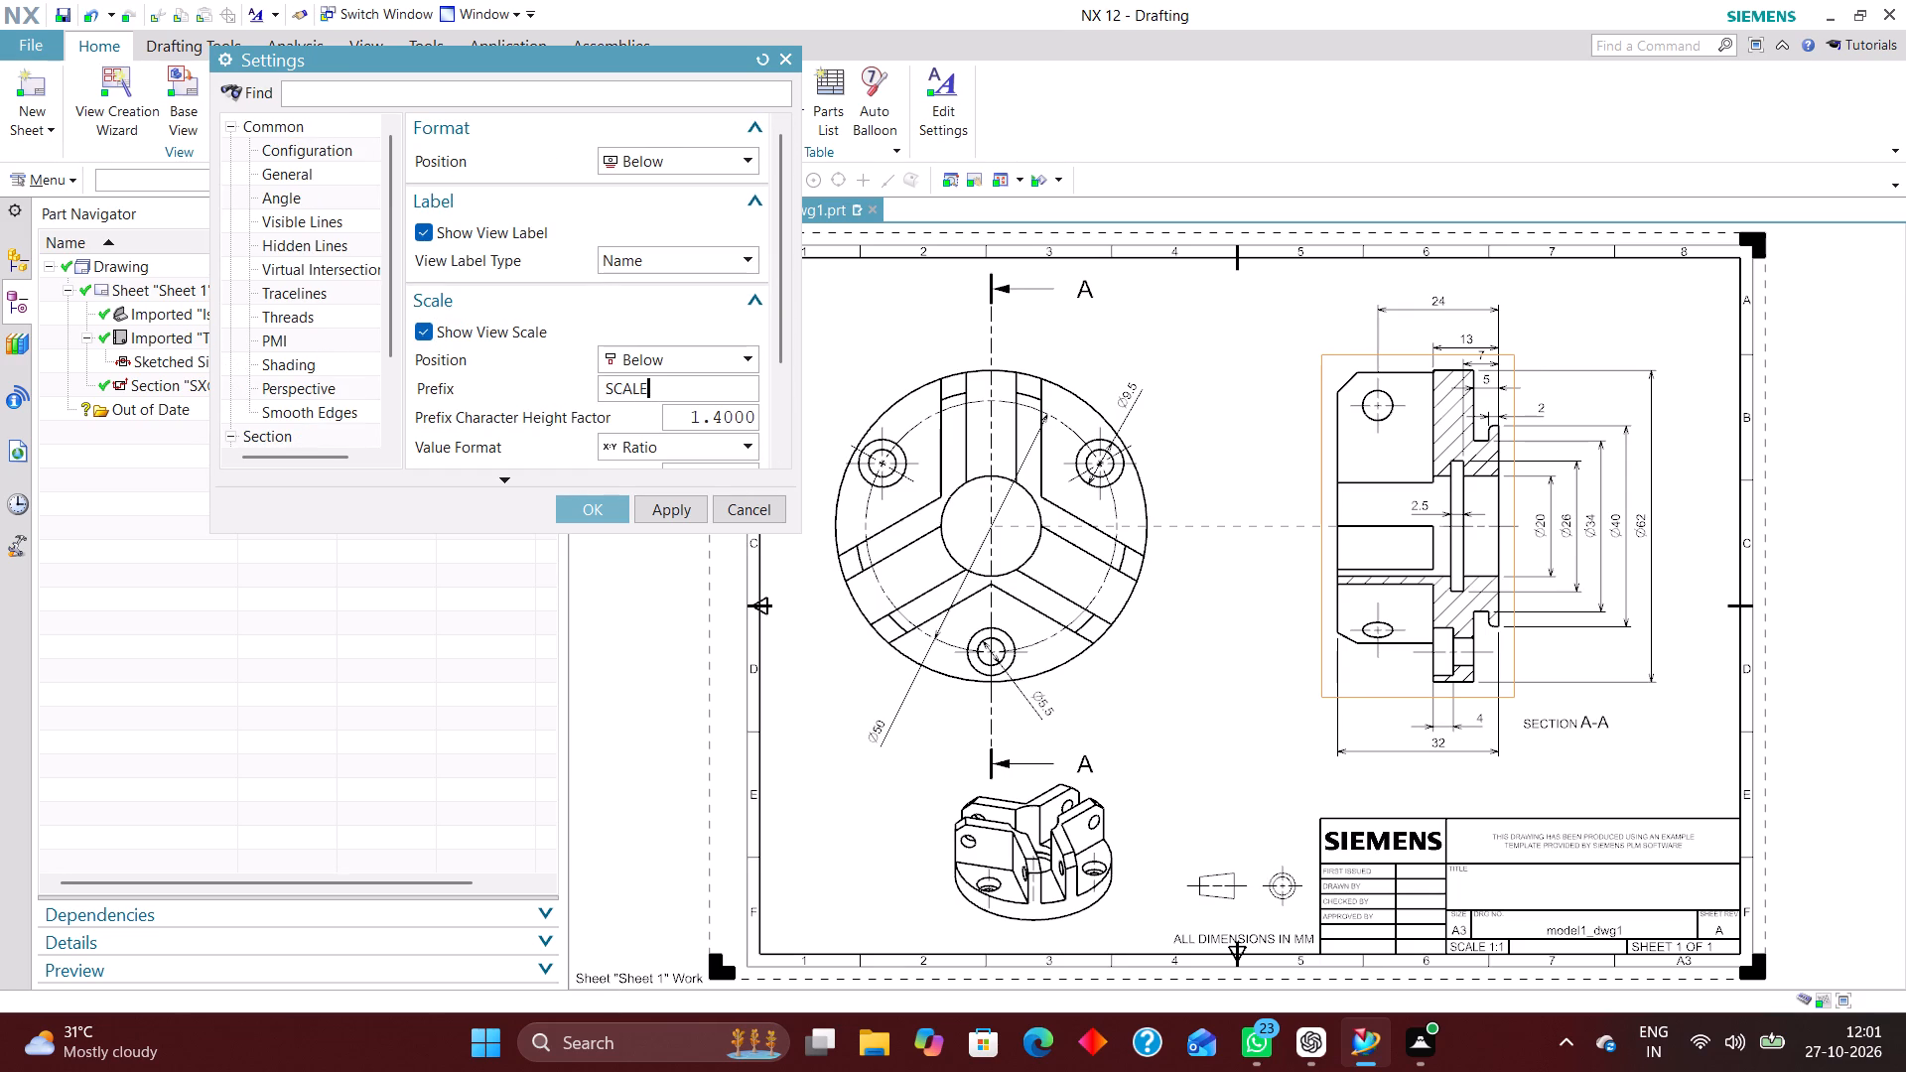
{"action": "left_click", "coordinate": [694, 360]}
{"action": "left_click", "coordinate": [694, 359]}
{"action": "left_click_drag", "start_coordinate": [684, 413], "coordinate": [1008, 471]}
{"action": "key", "text": "1"}
{"action": "key", "text": "Return"}
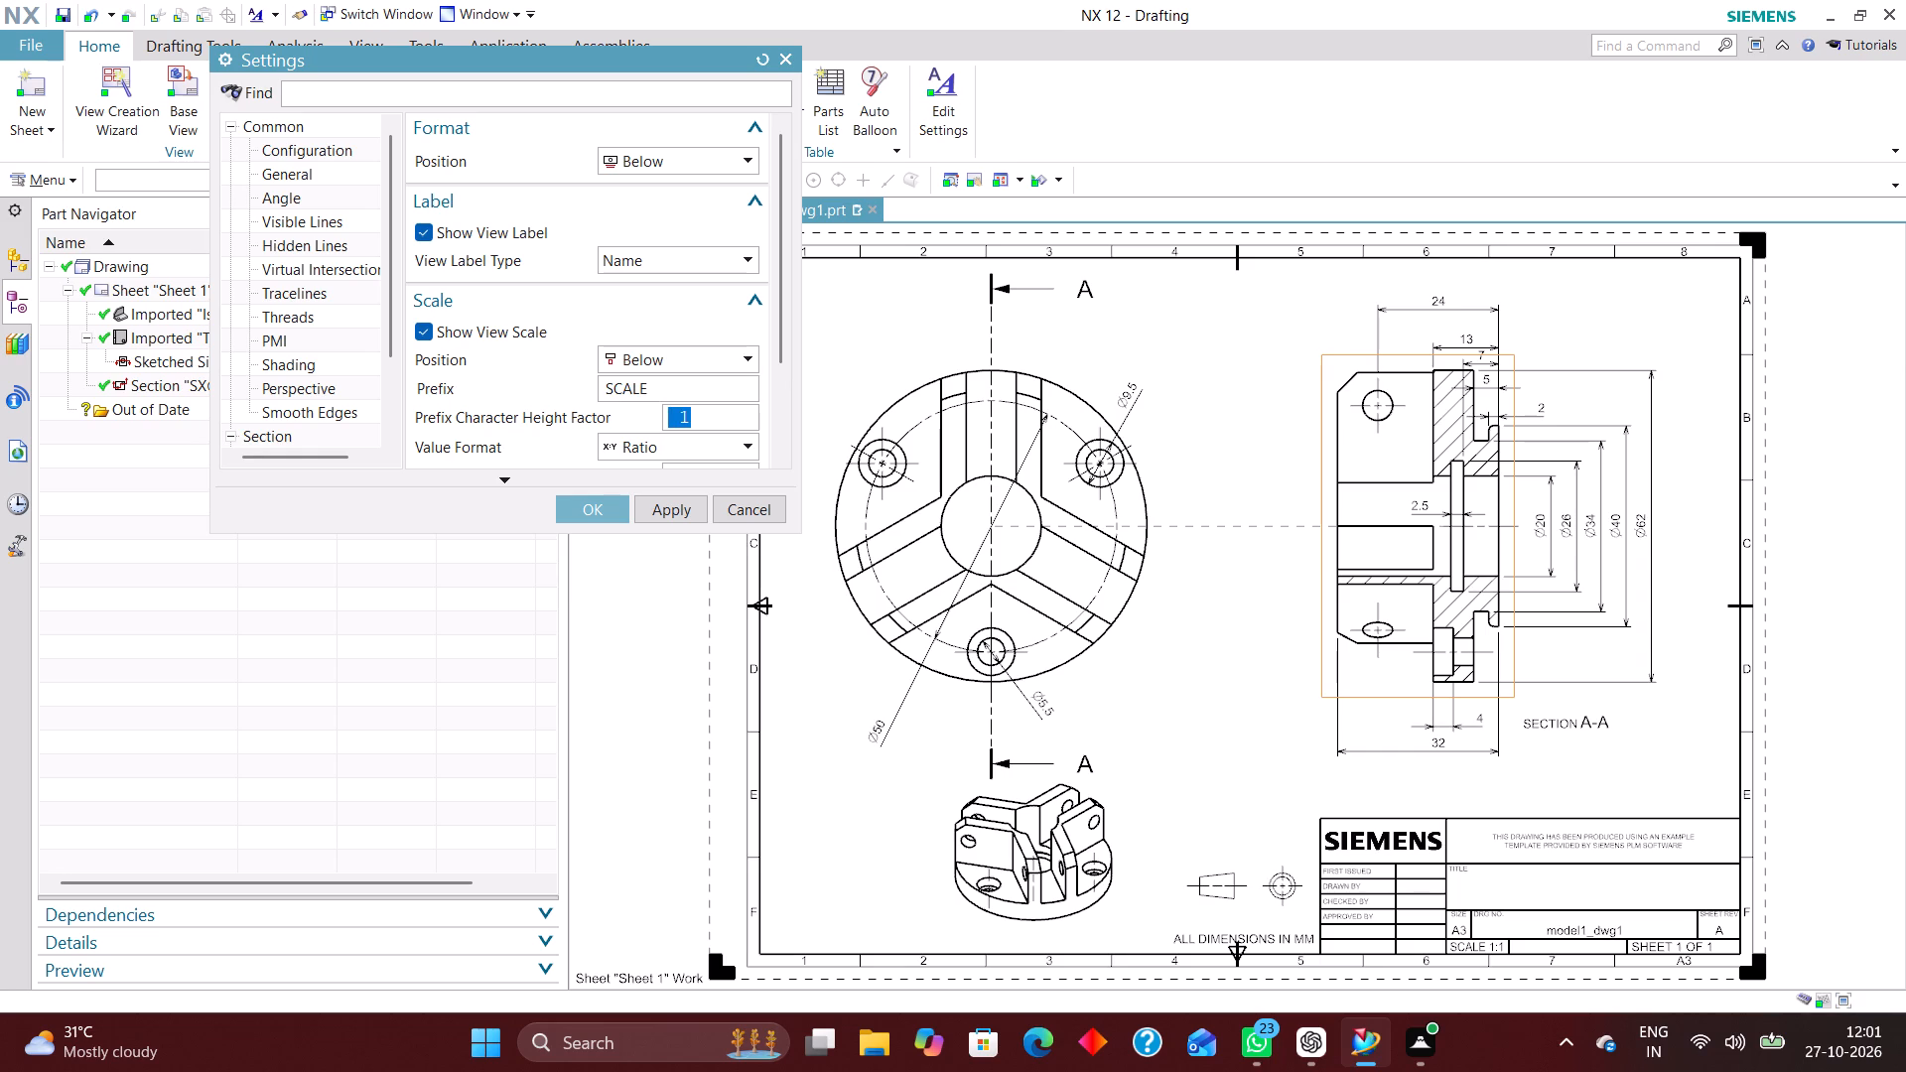
{"action": "scroll", "coordinate": [707, 386], "scroll_direction": "down", "scroll_amount": 4}
{"action": "left_click_drag", "start_coordinate": [683, 340], "coordinate": [1016, 375]}
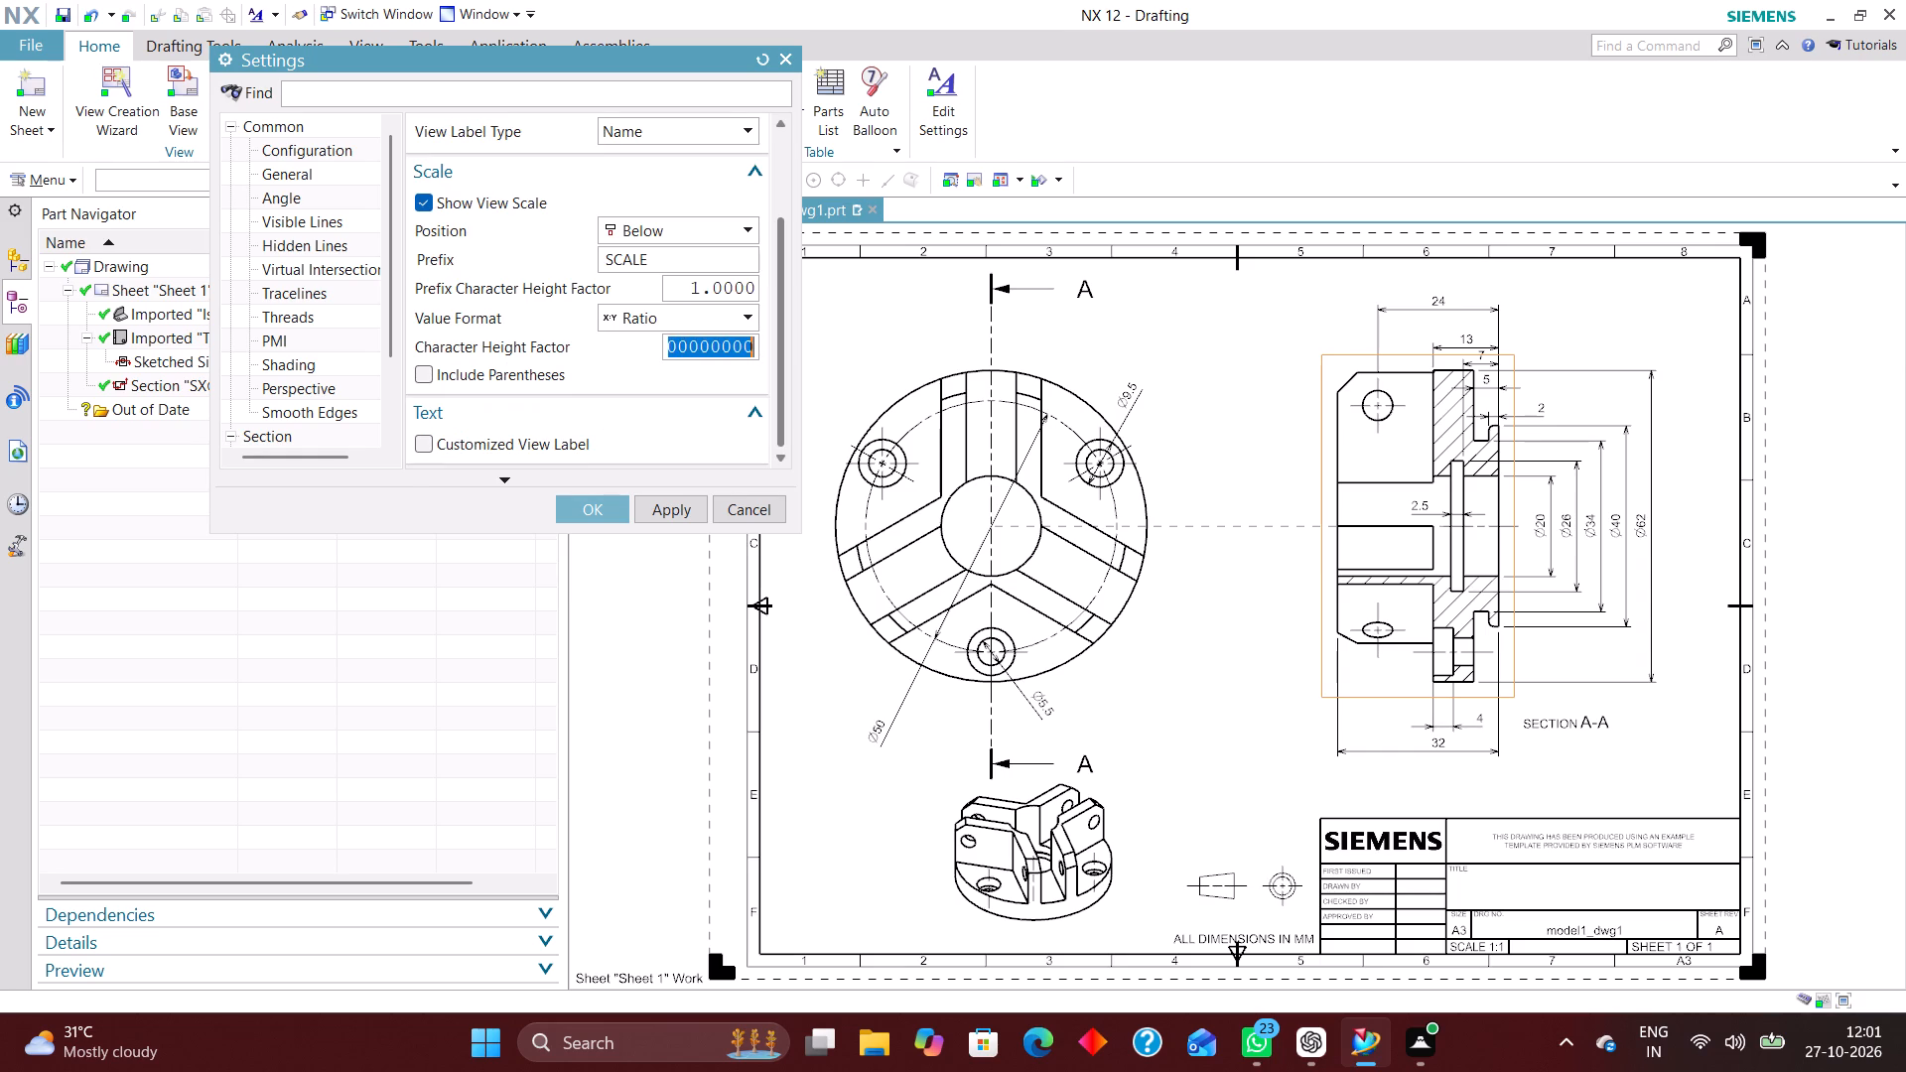
{"action": "key", "text": "1"}
{"action": "key", "text": "Return"}
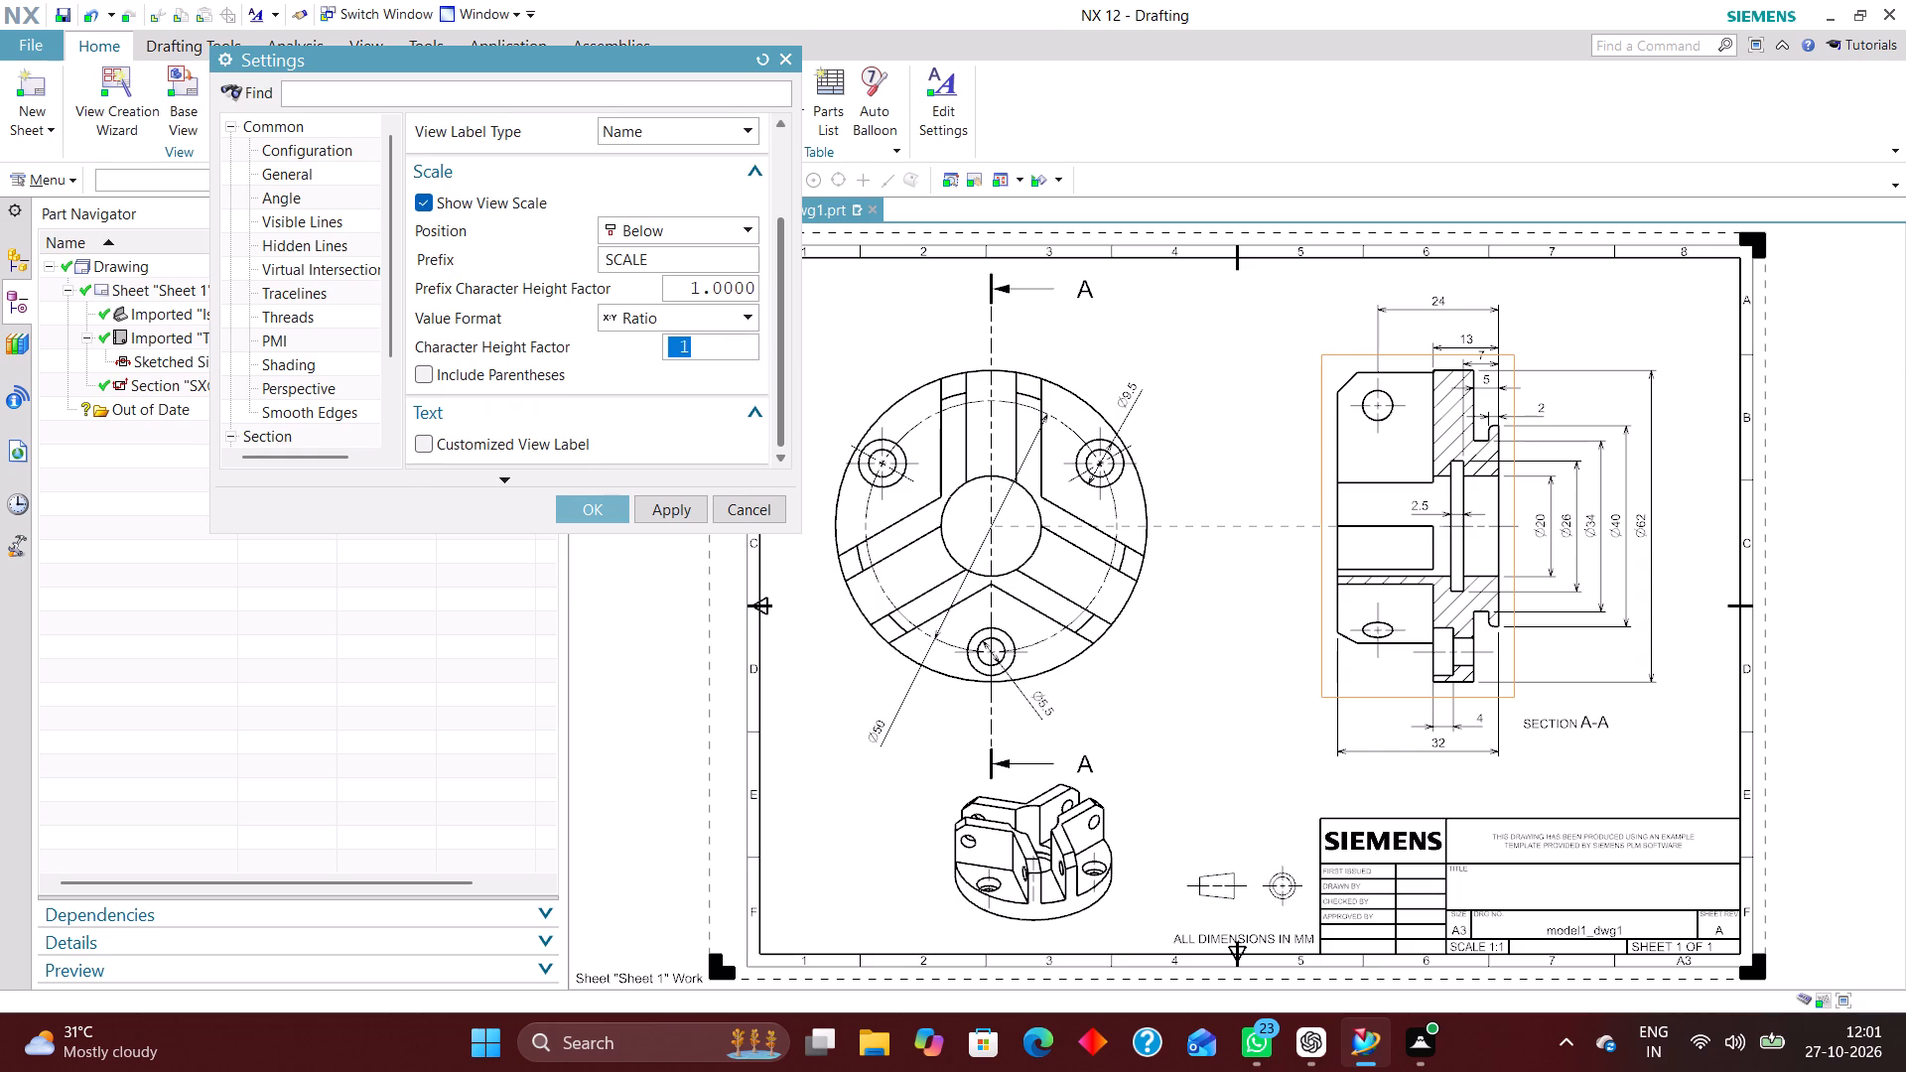
{"action": "left_click", "coordinate": [602, 502]}
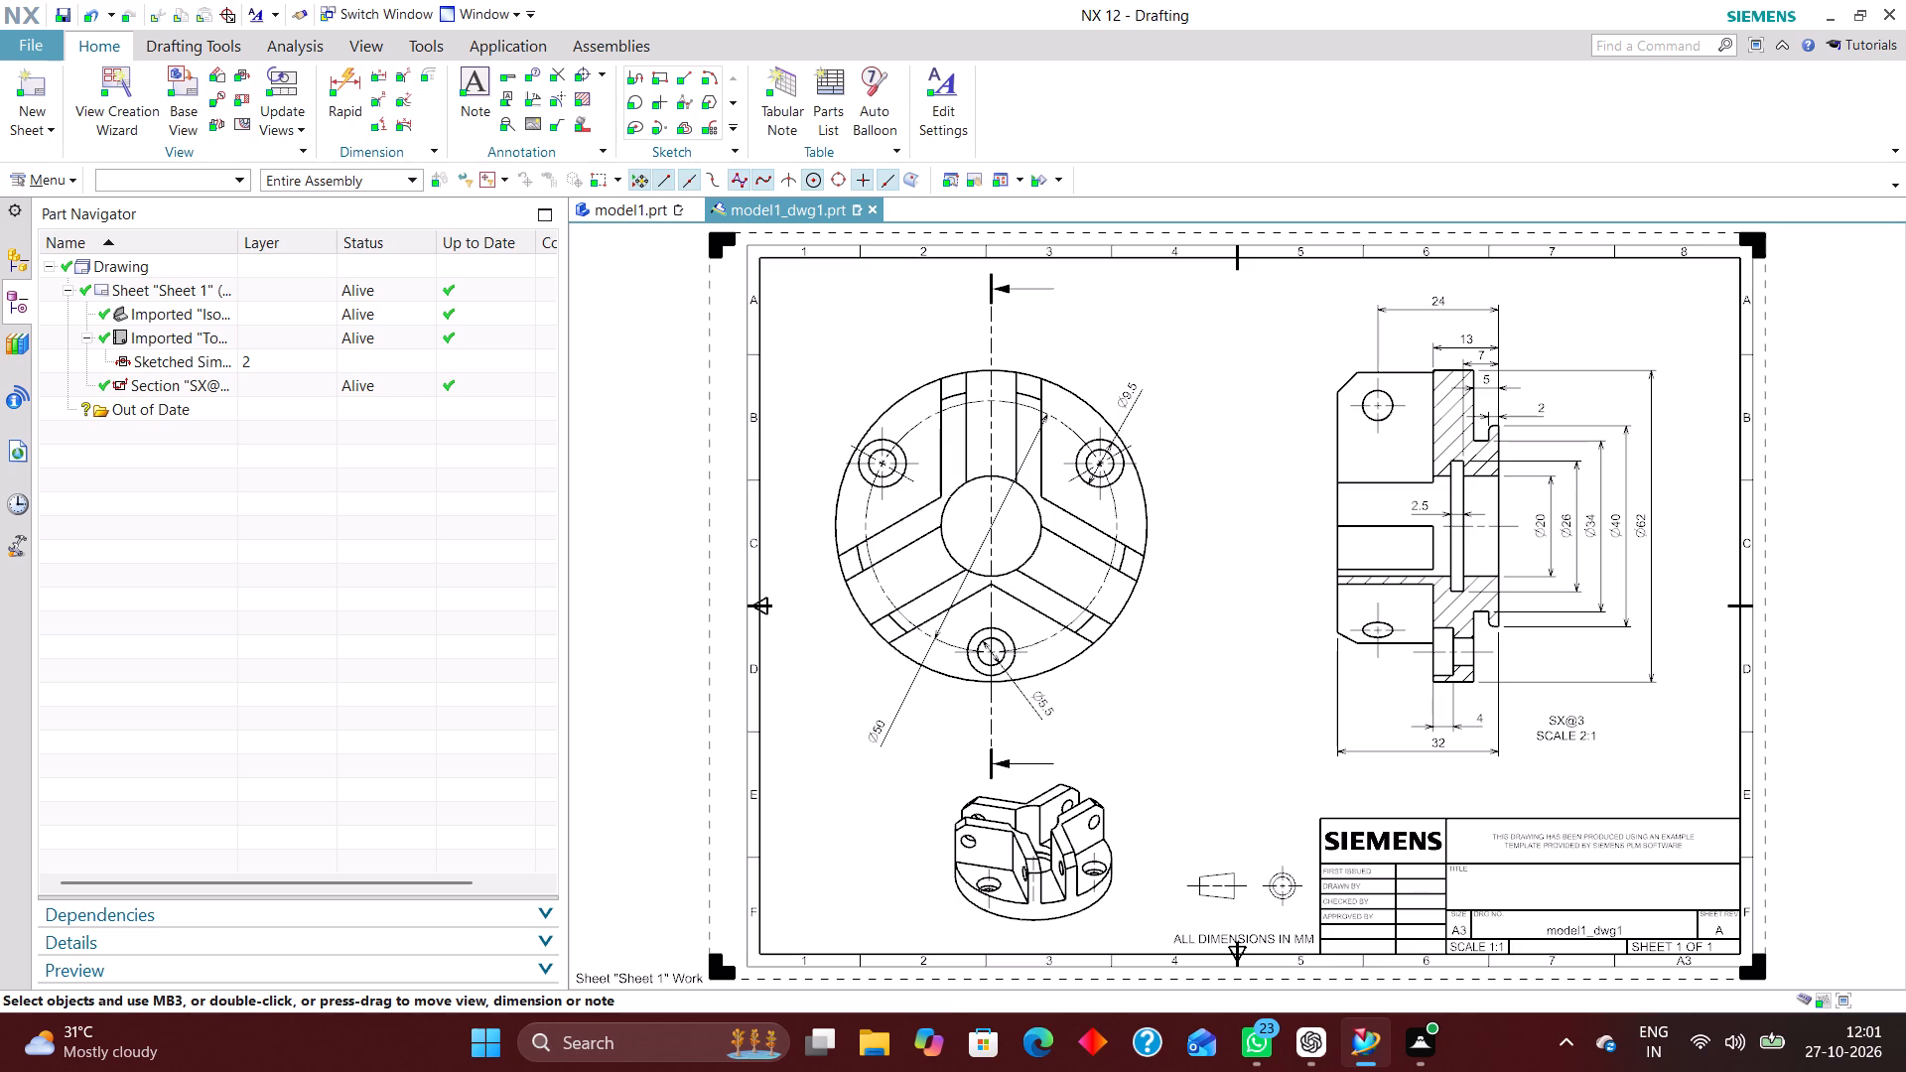
In the circular top view's settings, show the view label and set its label type to Name.
{"action": "right_click", "coordinate": [1008, 691]}
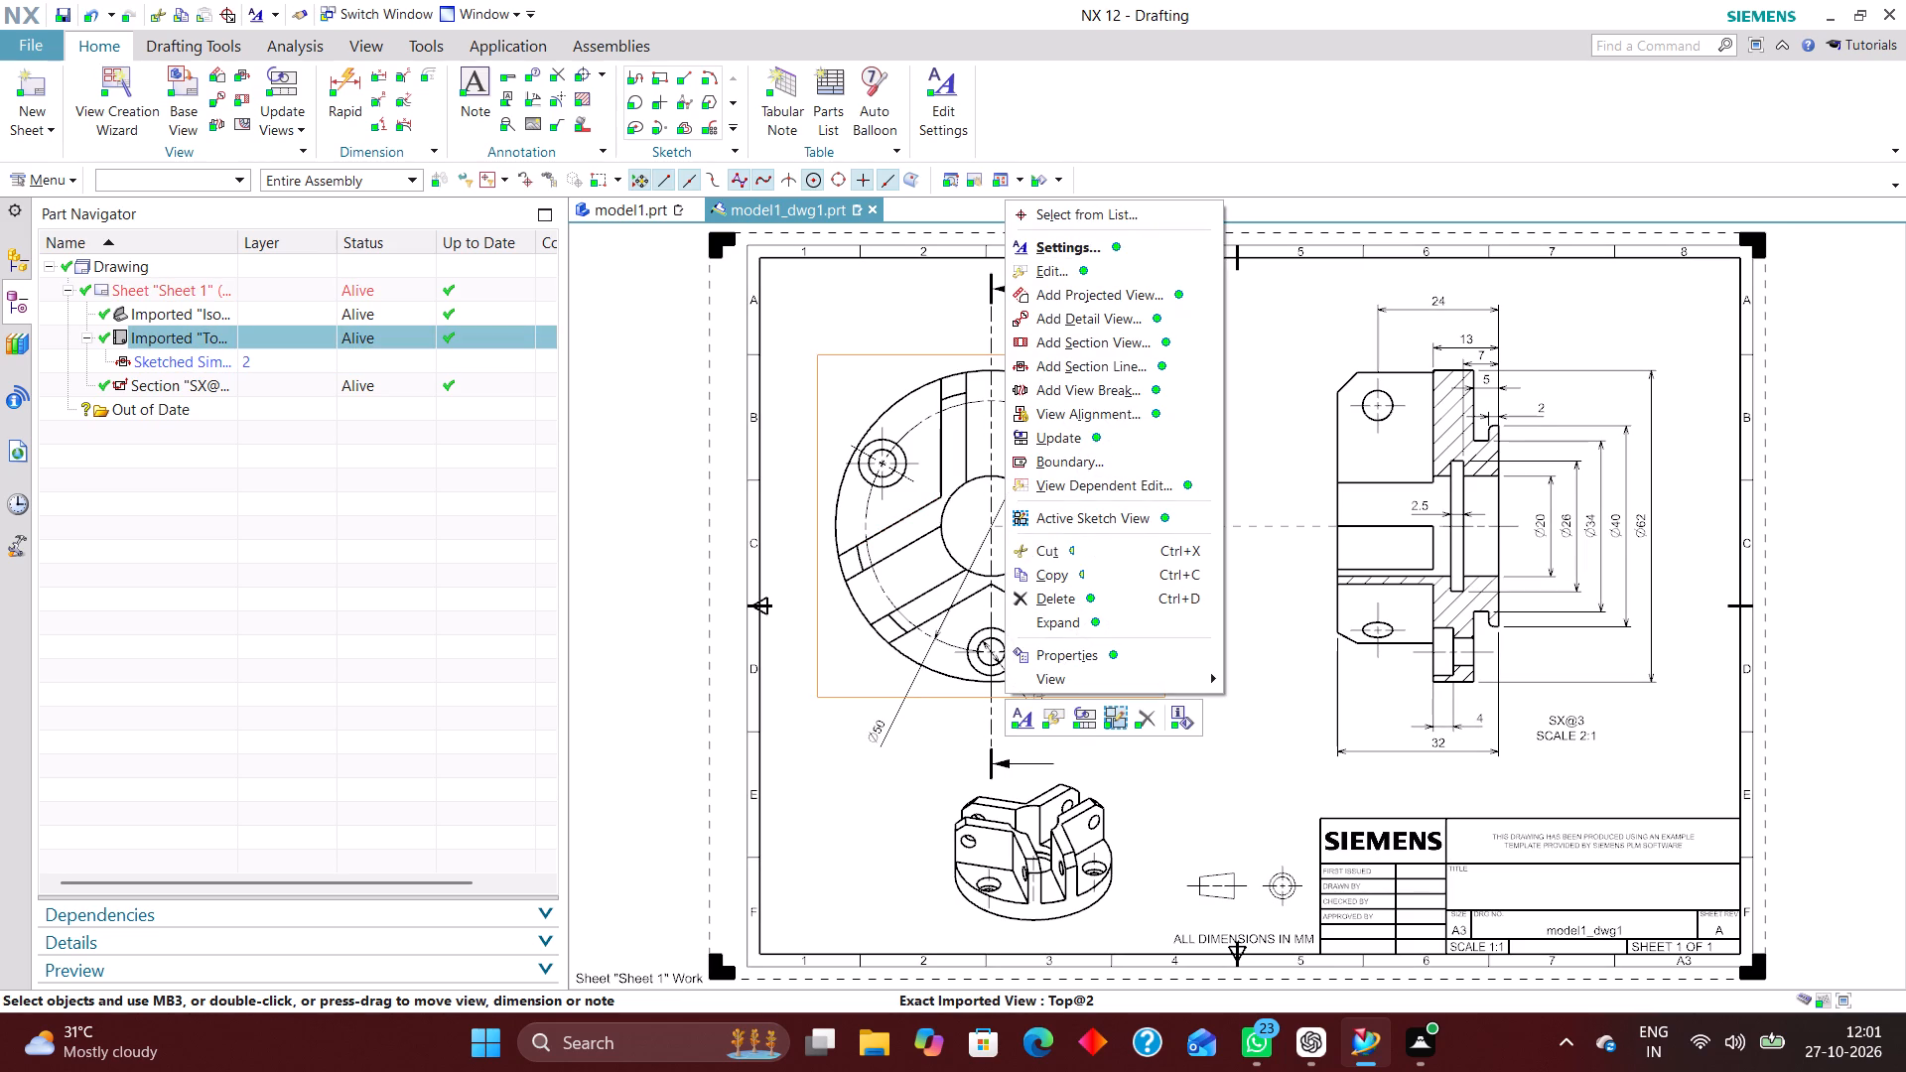
{"action": "left_click", "coordinate": [1147, 248]}
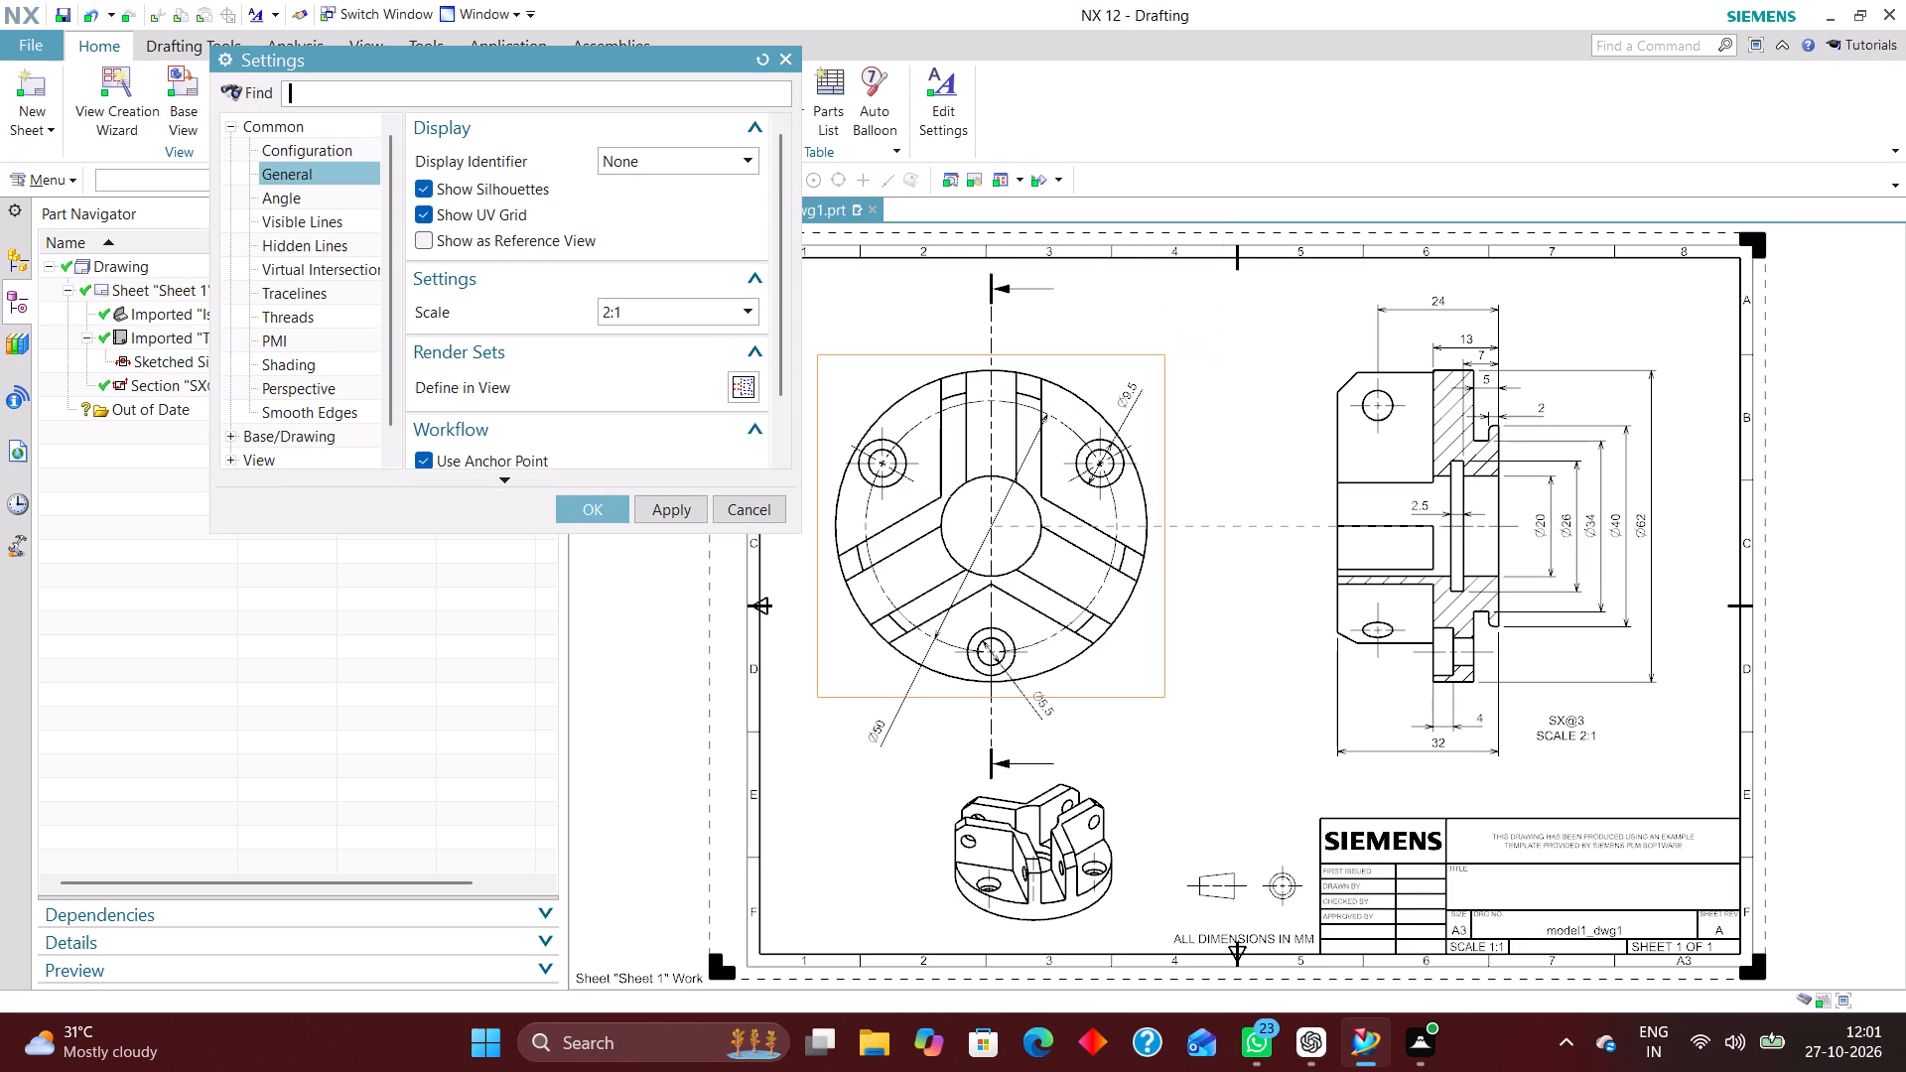
{"action": "scroll", "coordinate": [318, 364], "scroll_direction": "down", "scroll_amount": 3}
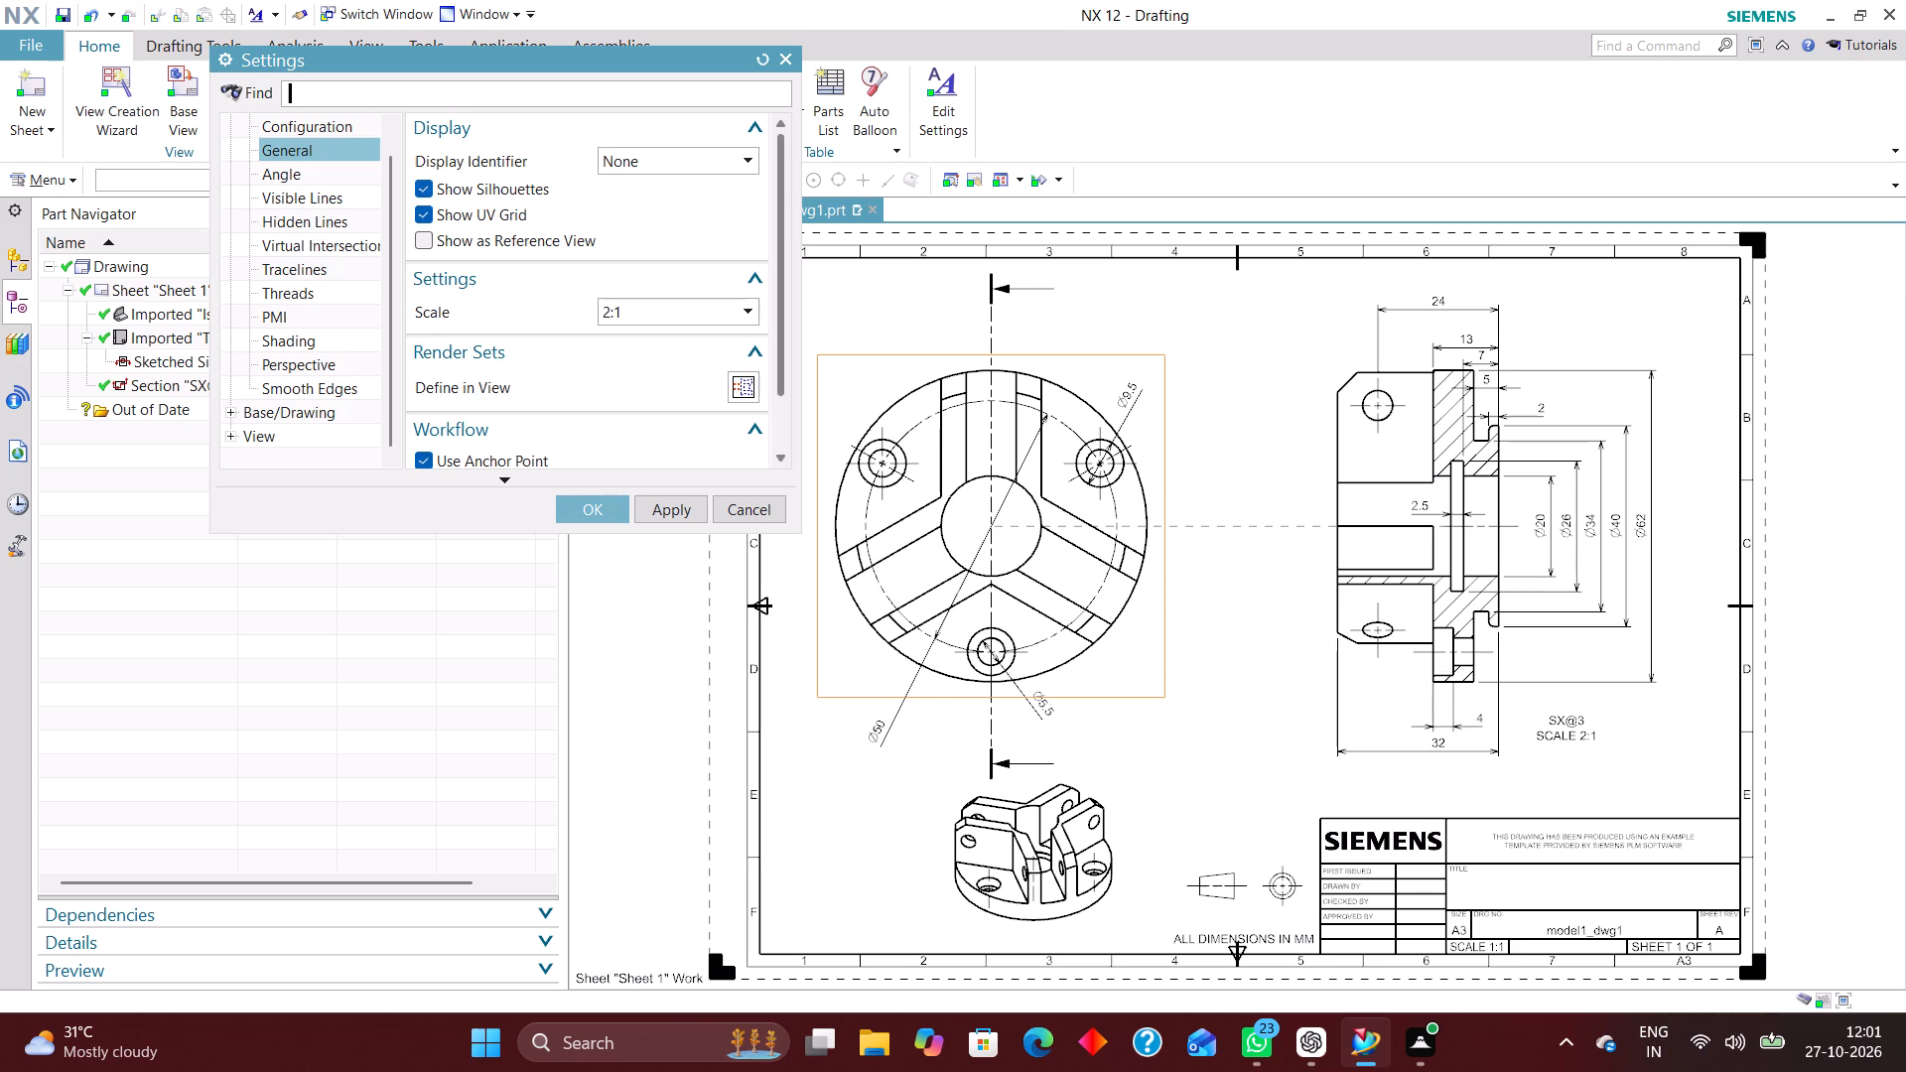
{"action": "left_click", "coordinate": [316, 417]}
{"action": "left_click", "coordinate": [431, 161]}
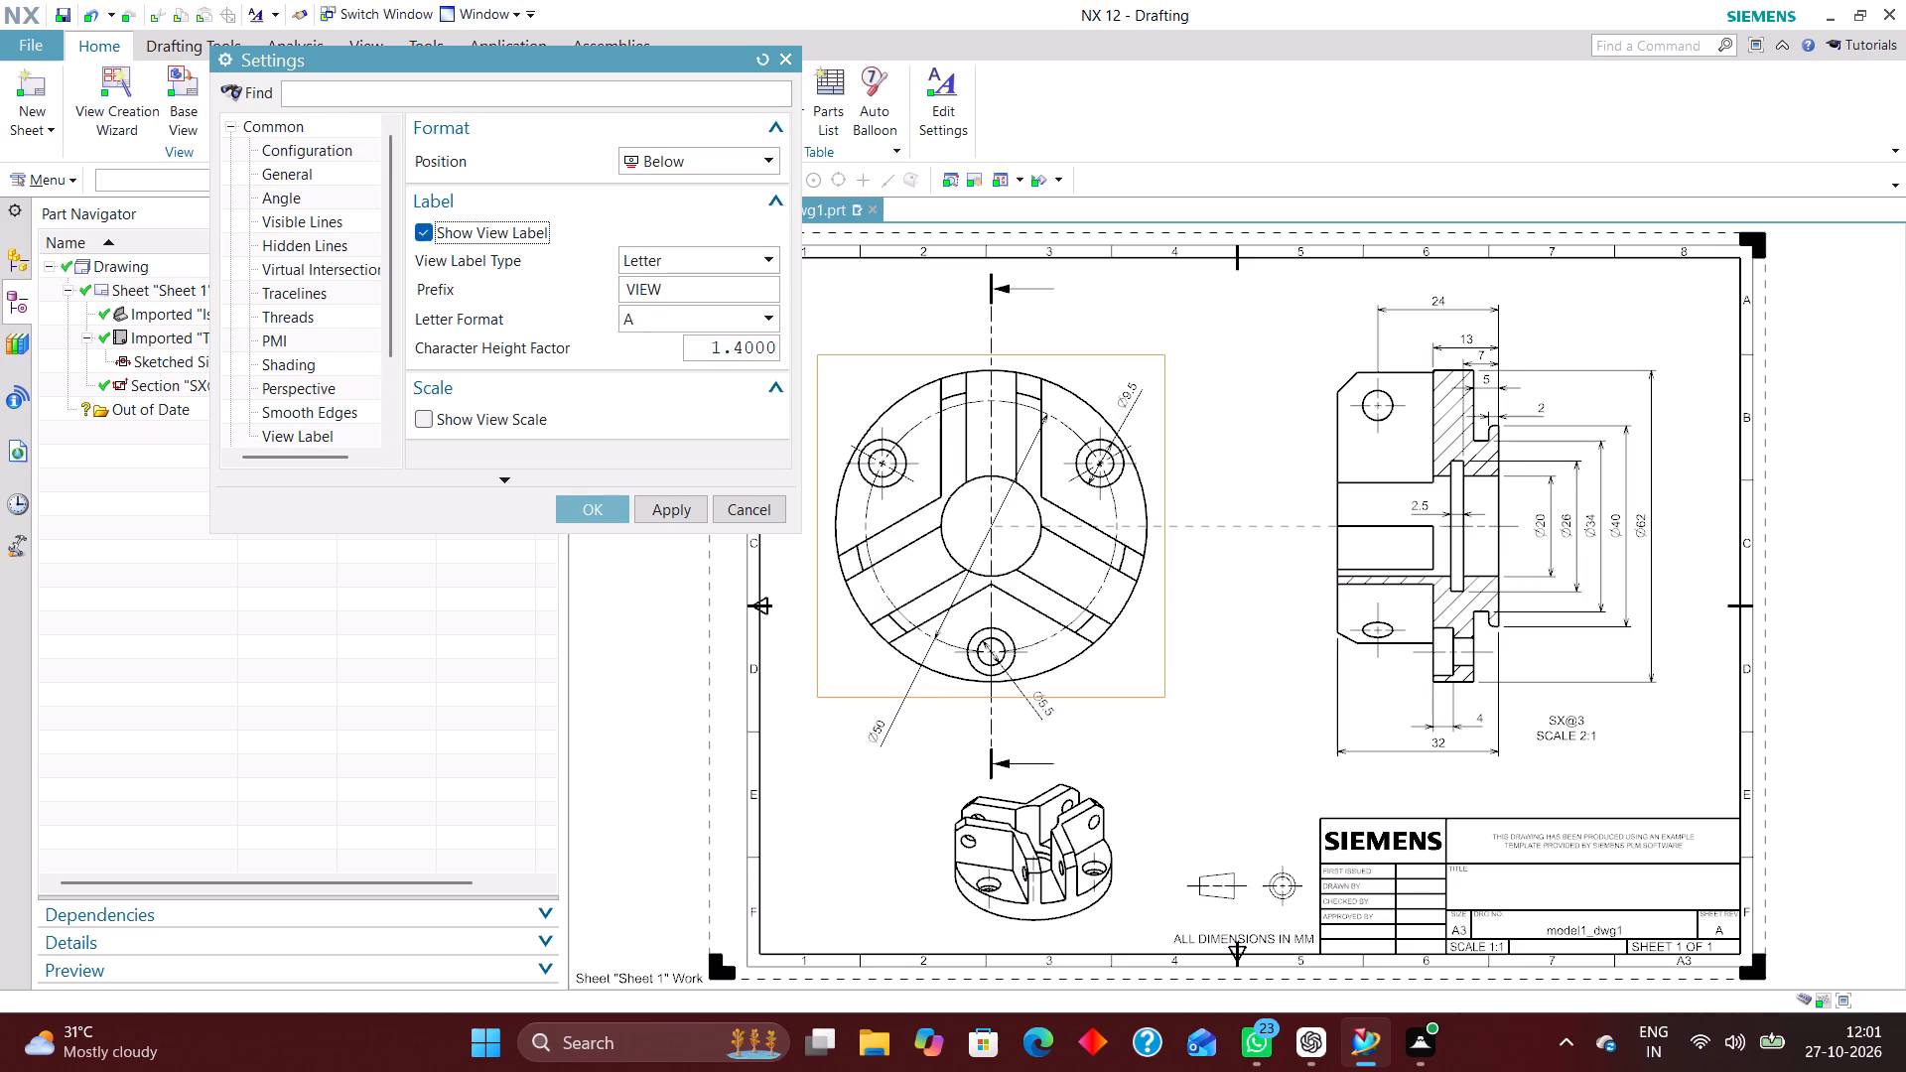
{"action": "left_click", "coordinate": [690, 266]}
{"action": "left_click", "coordinate": [684, 286]}
Show the top view's scale below its label, with prefix SCALE and both scale character height factors set to 1.
{"action": "left_click", "coordinate": [424, 328]}
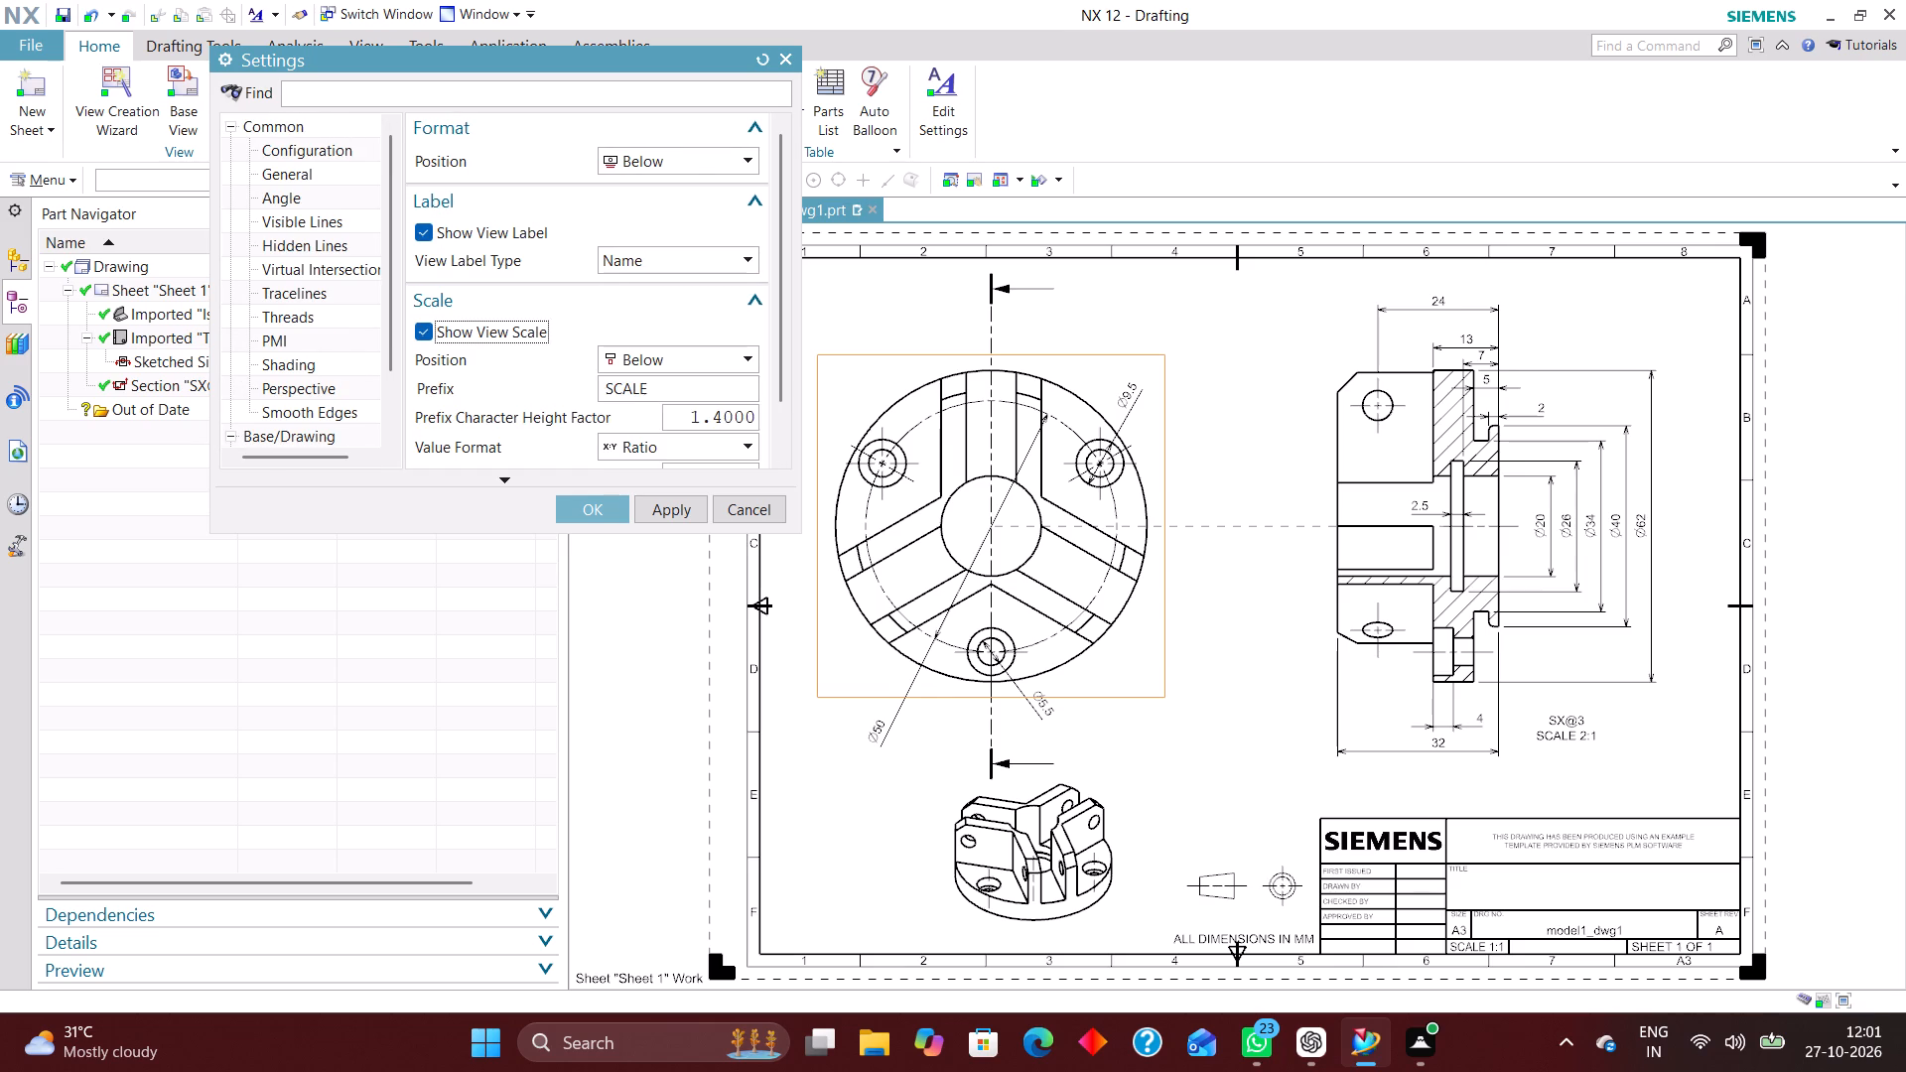
{"action": "double_click", "coordinate": [664, 357]}
{"action": "left_click", "coordinate": [677, 394]}
{"action": "left_click_drag", "start_coordinate": [686, 417], "coordinate": [991, 470]}
{"action": "type", "text": "13"}
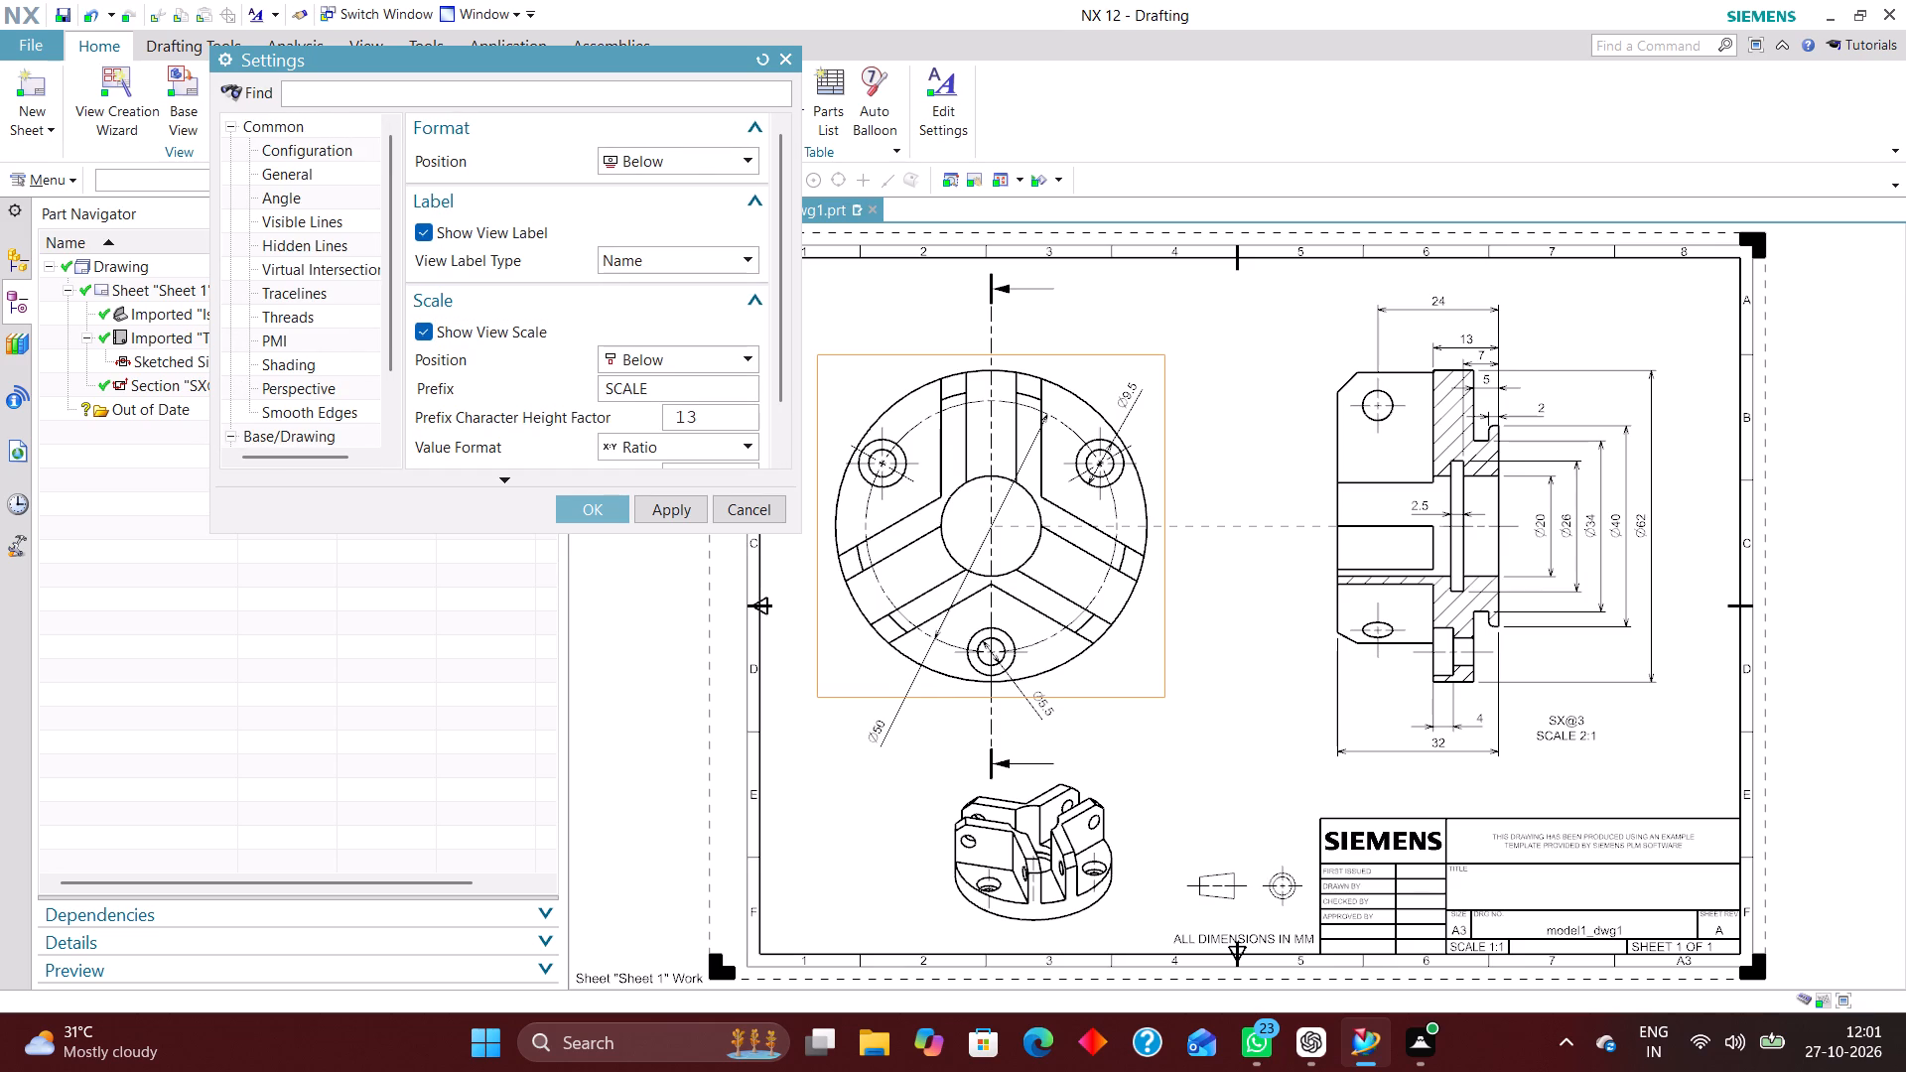
{"action": "key", "text": "BackSpace"}
{"action": "key", "text": "Return"}
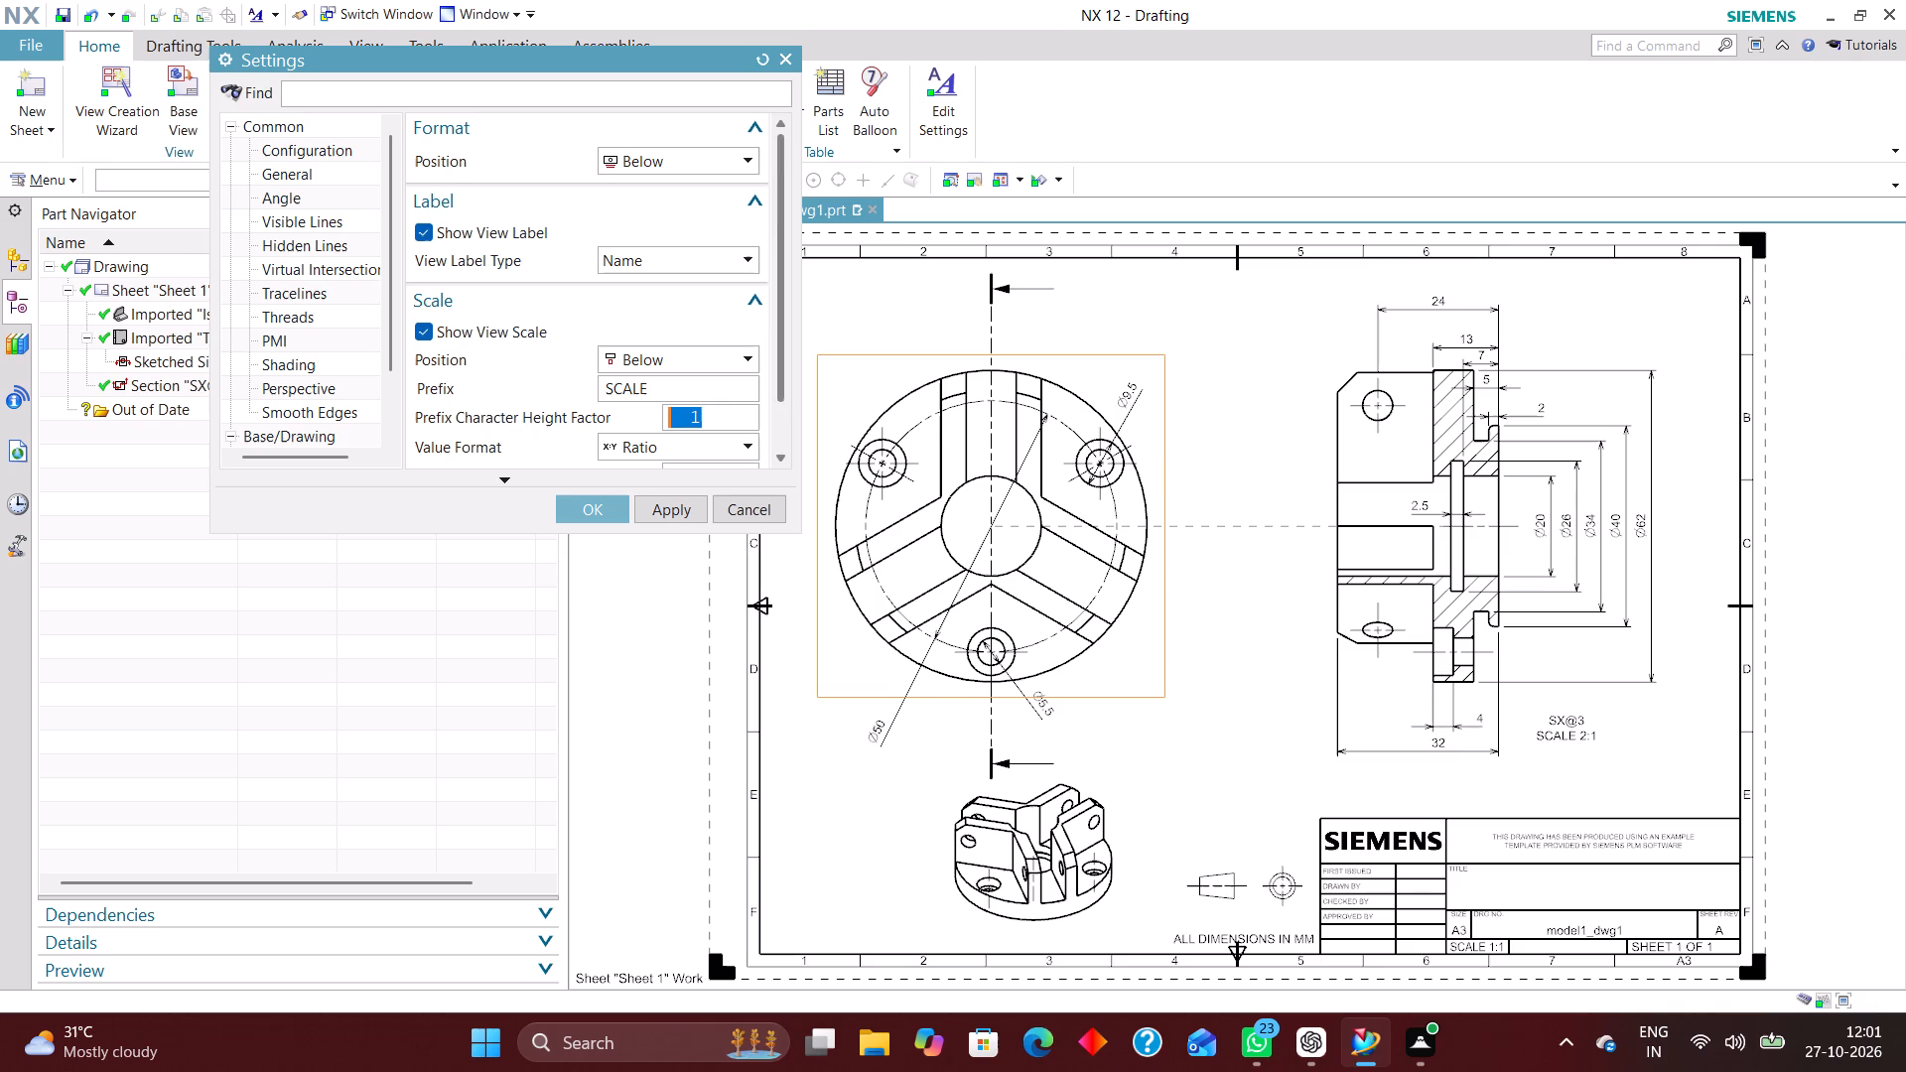
{"action": "scroll", "coordinate": [672, 374], "scroll_direction": "down", "scroll_amount": 3}
{"action": "left_click_drag", "start_coordinate": [679, 413], "coordinate": [915, 427]}
{"action": "key", "text": "1"}
{"action": "key", "text": "Return"}
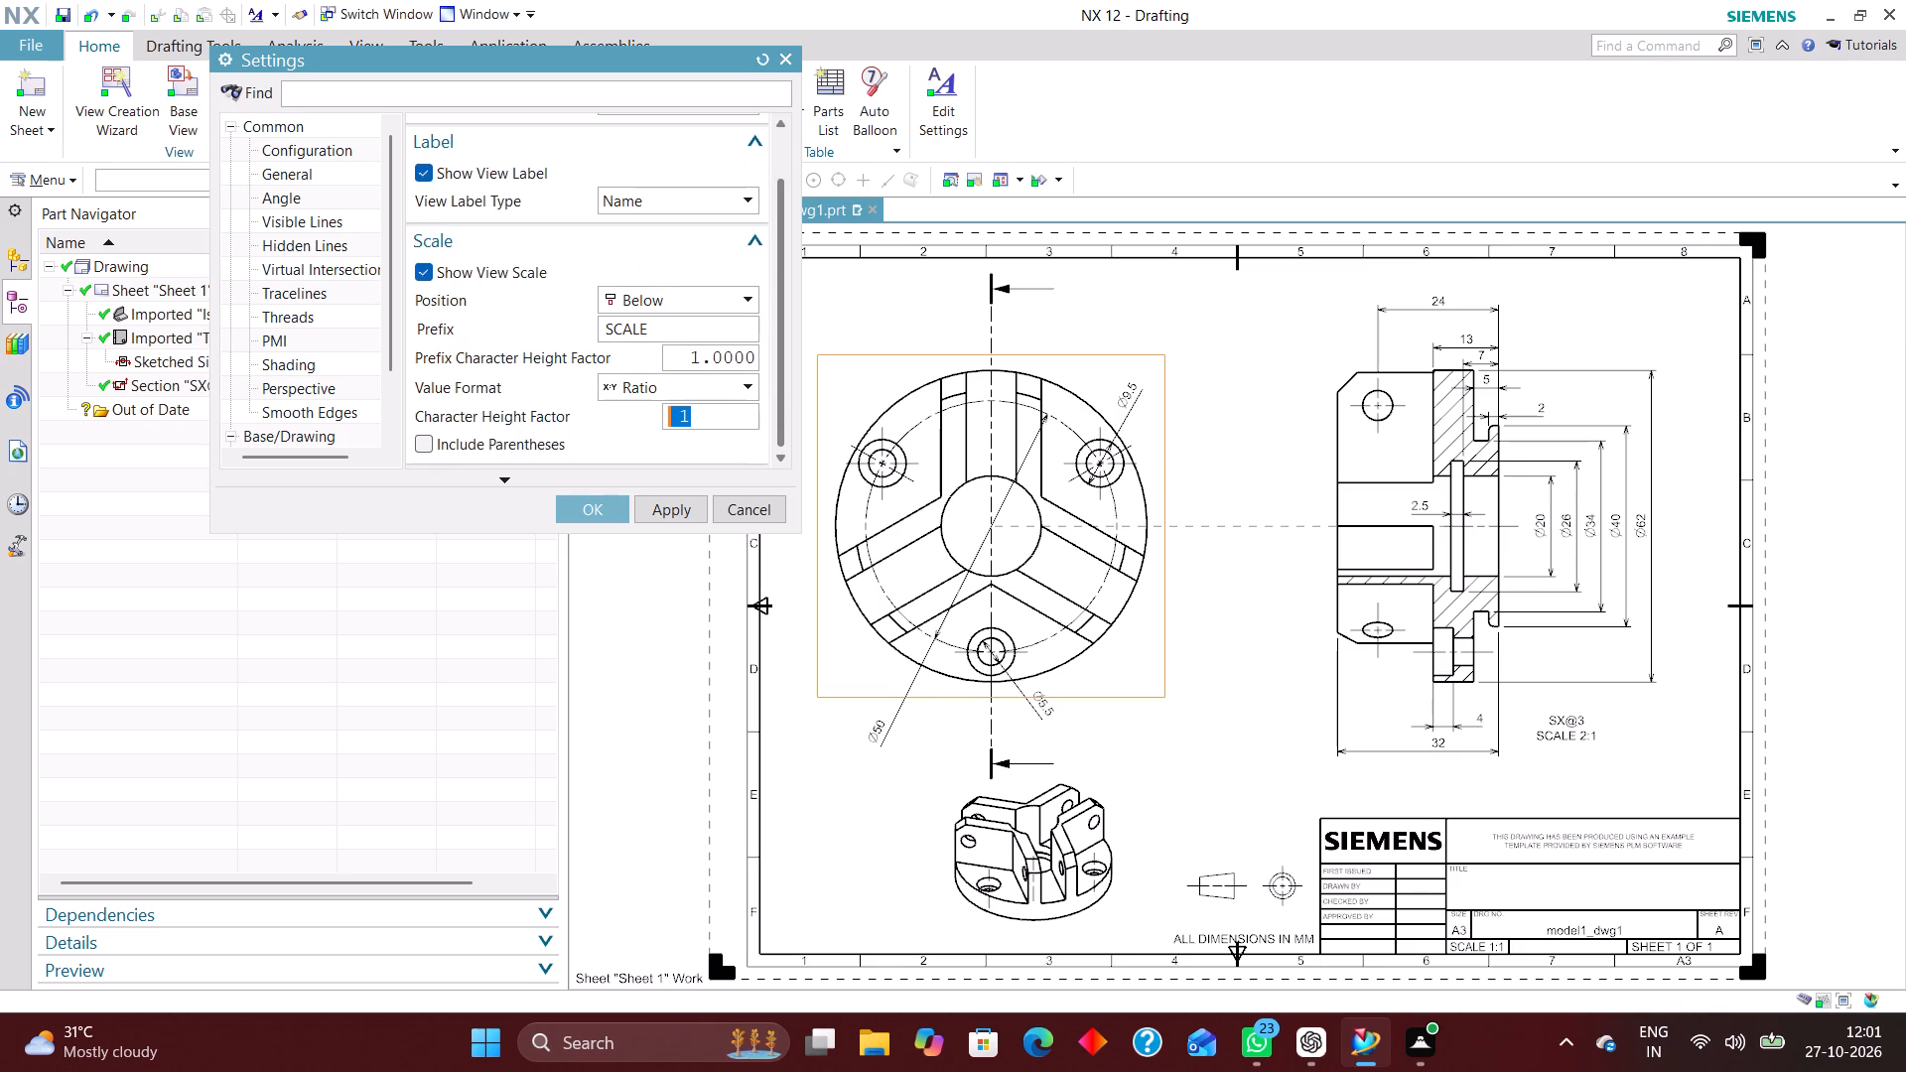
{"action": "left_click", "coordinate": [597, 515]}
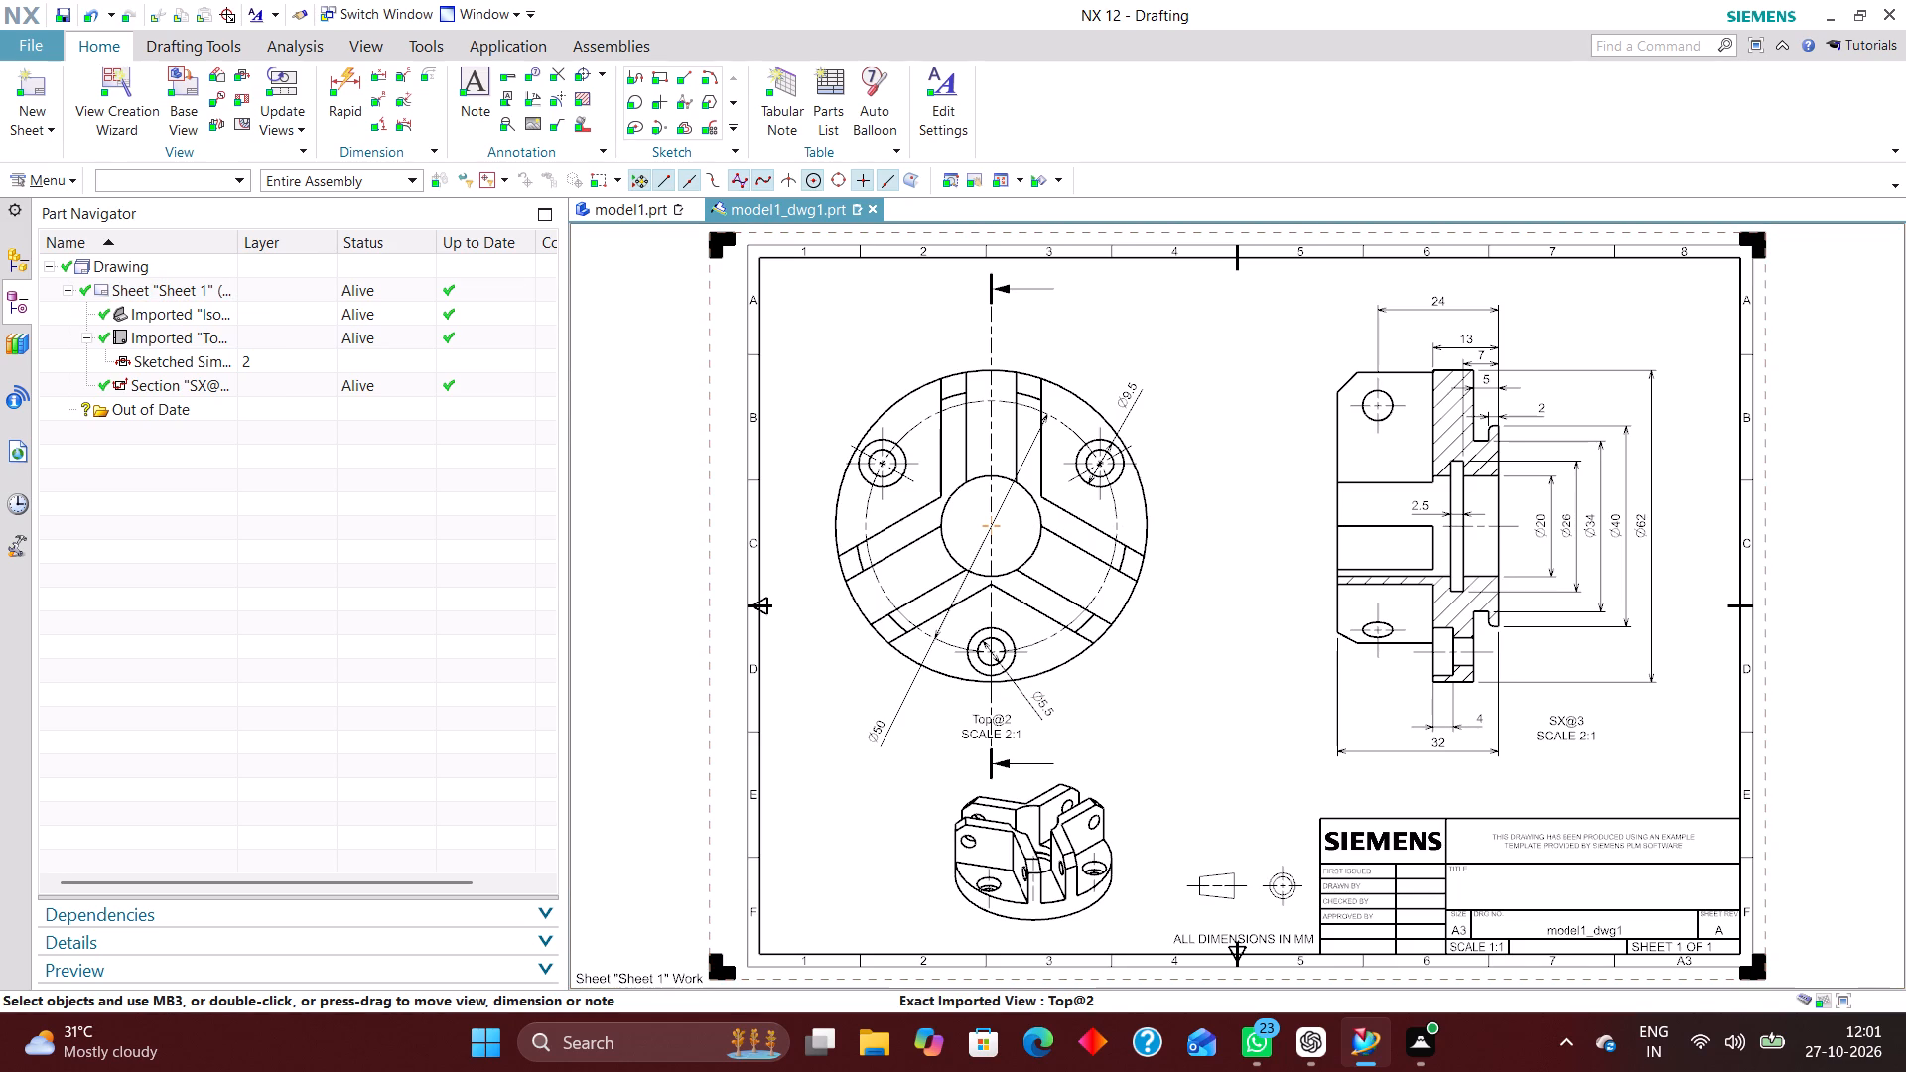
In the isometric view's settings, show the view label and set its label type to Name.
{"action": "right_click", "coordinate": [1076, 926]}
{"action": "left_click", "coordinate": [1166, 481]}
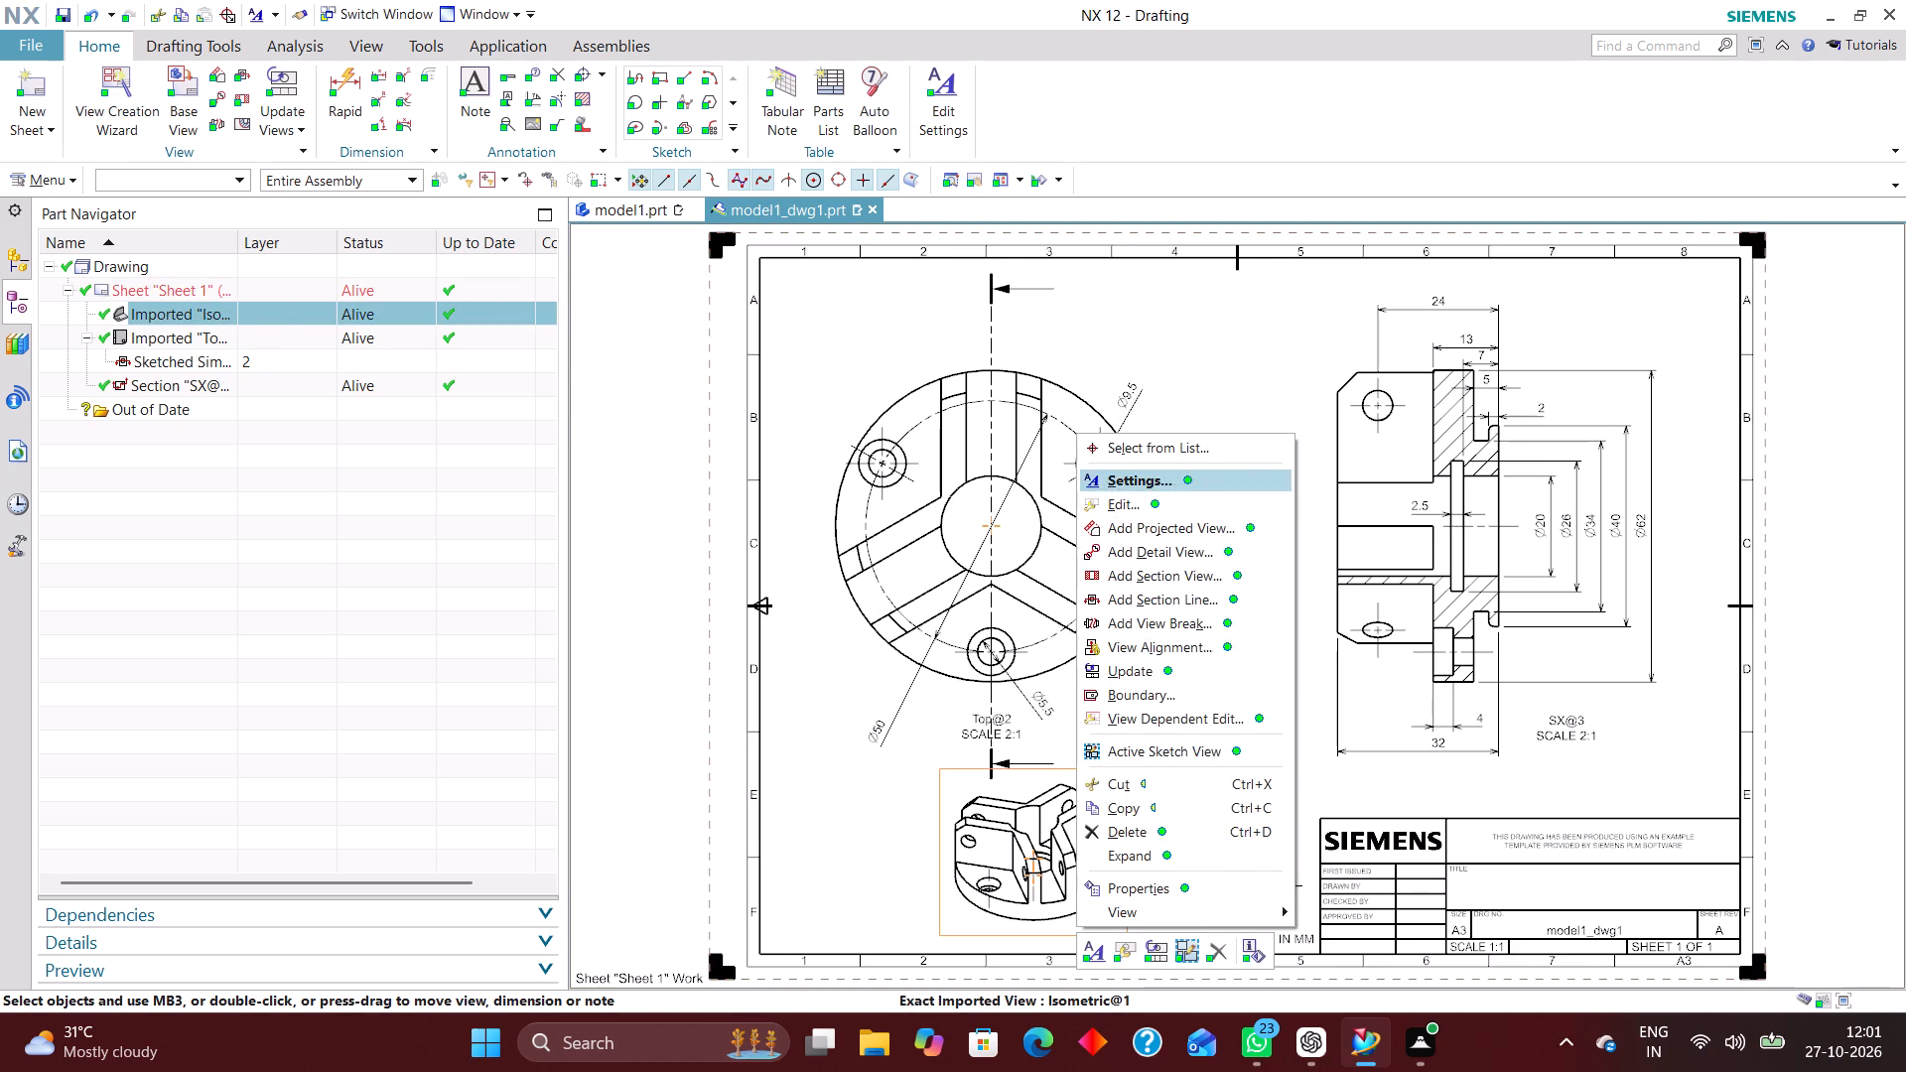
{"action": "left_click", "coordinate": [431, 157]}
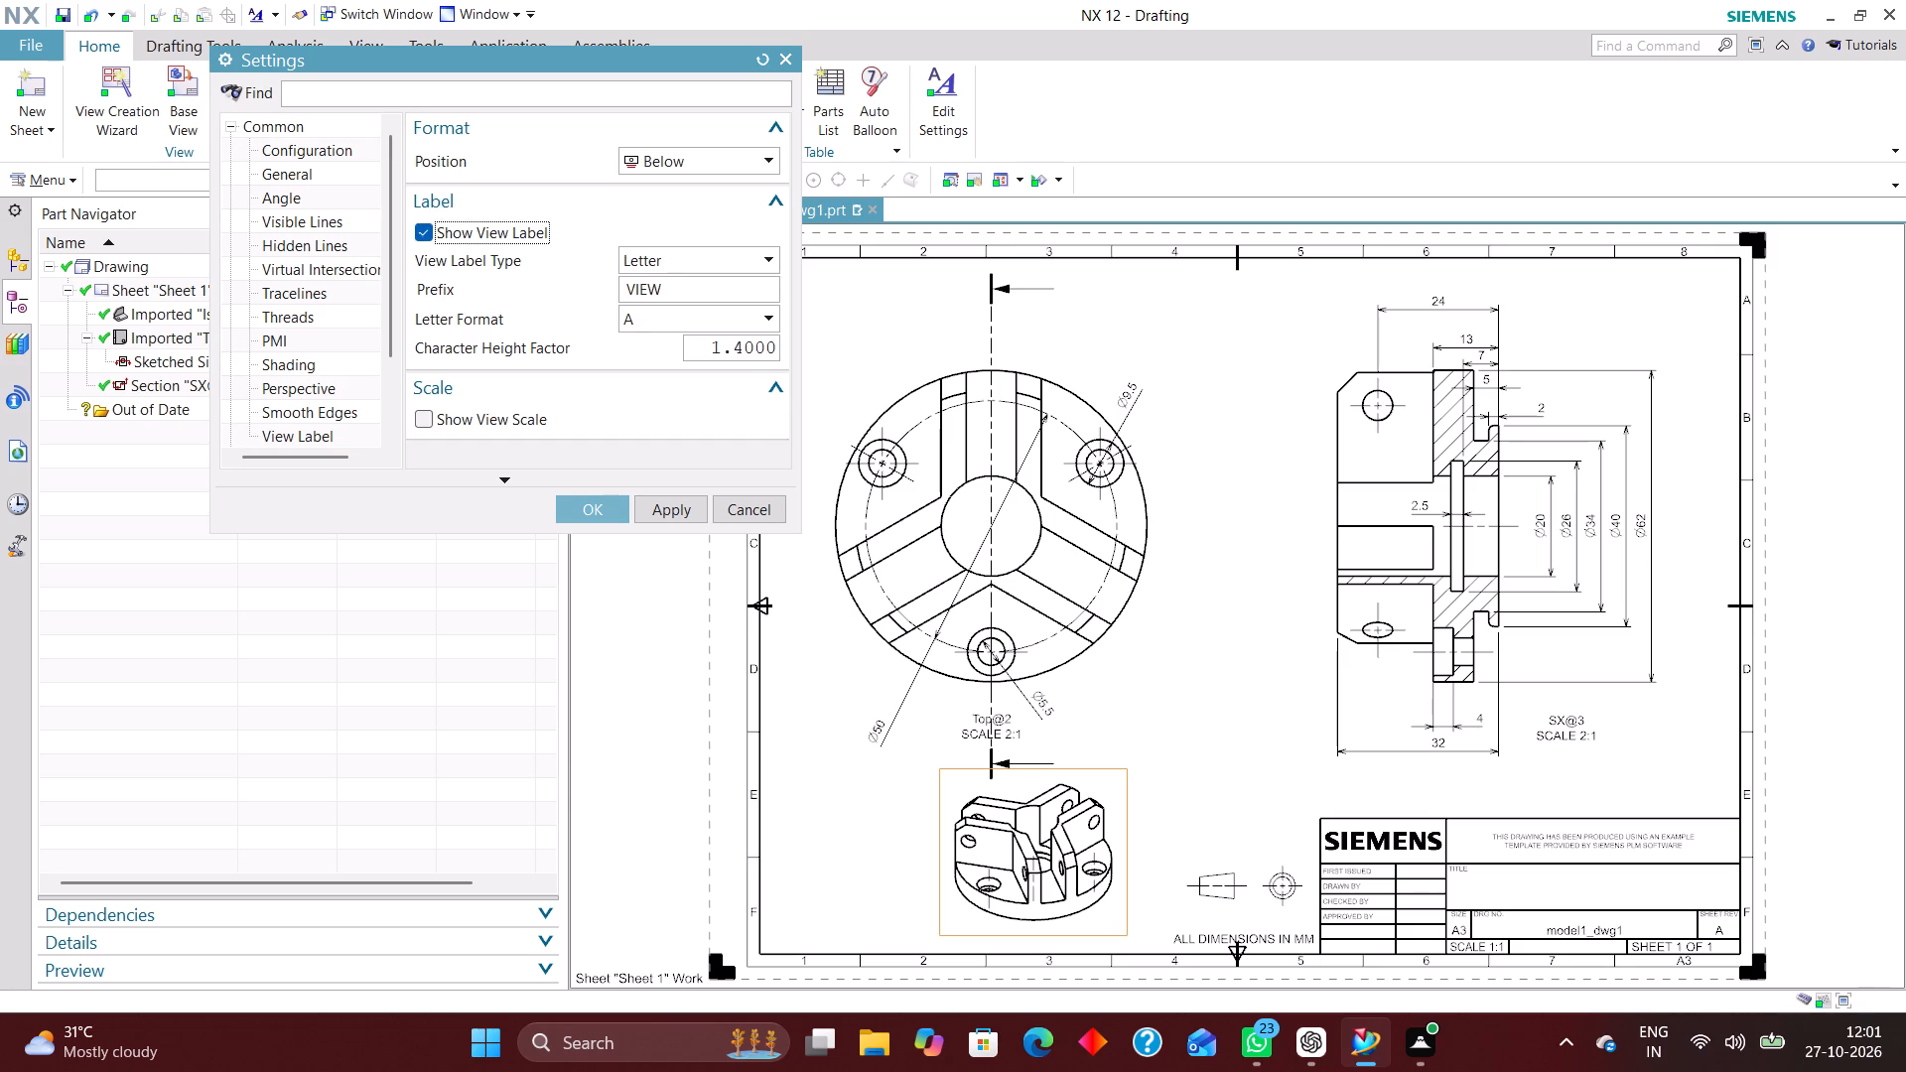
{"action": "left_click", "coordinate": [663, 249]}
{"action": "left_click", "coordinate": [662, 276]}
Show the isometric view's scale below its label, with prefix SCALE and both scale character height factors set to 1.
{"action": "left_click", "coordinate": [420, 327]}
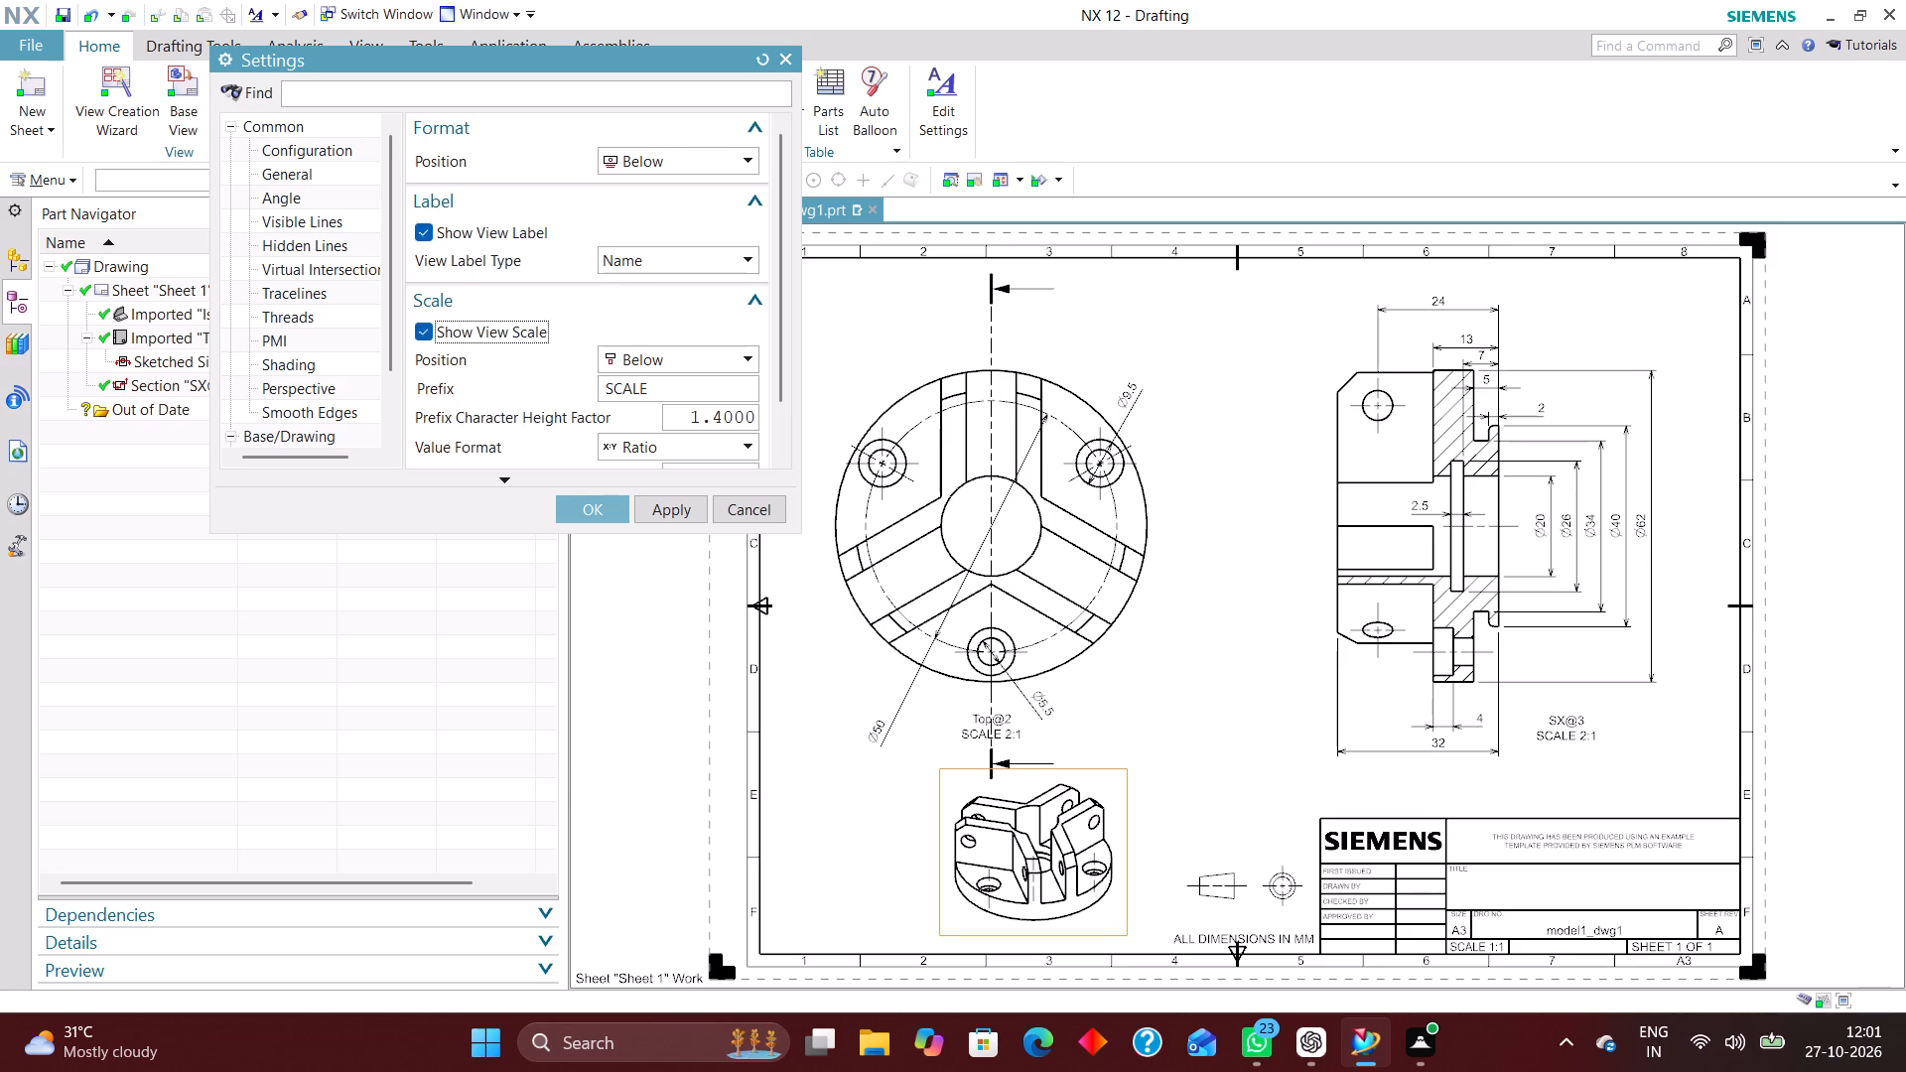
{"action": "left_click_drag", "start_coordinate": [685, 417], "coordinate": [894, 448]}
{"action": "key", "text": "1"}
{"action": "key", "text": "Return"}
{"action": "scroll", "coordinate": [738, 296], "scroll_direction": "down", "scroll_amount": 3}
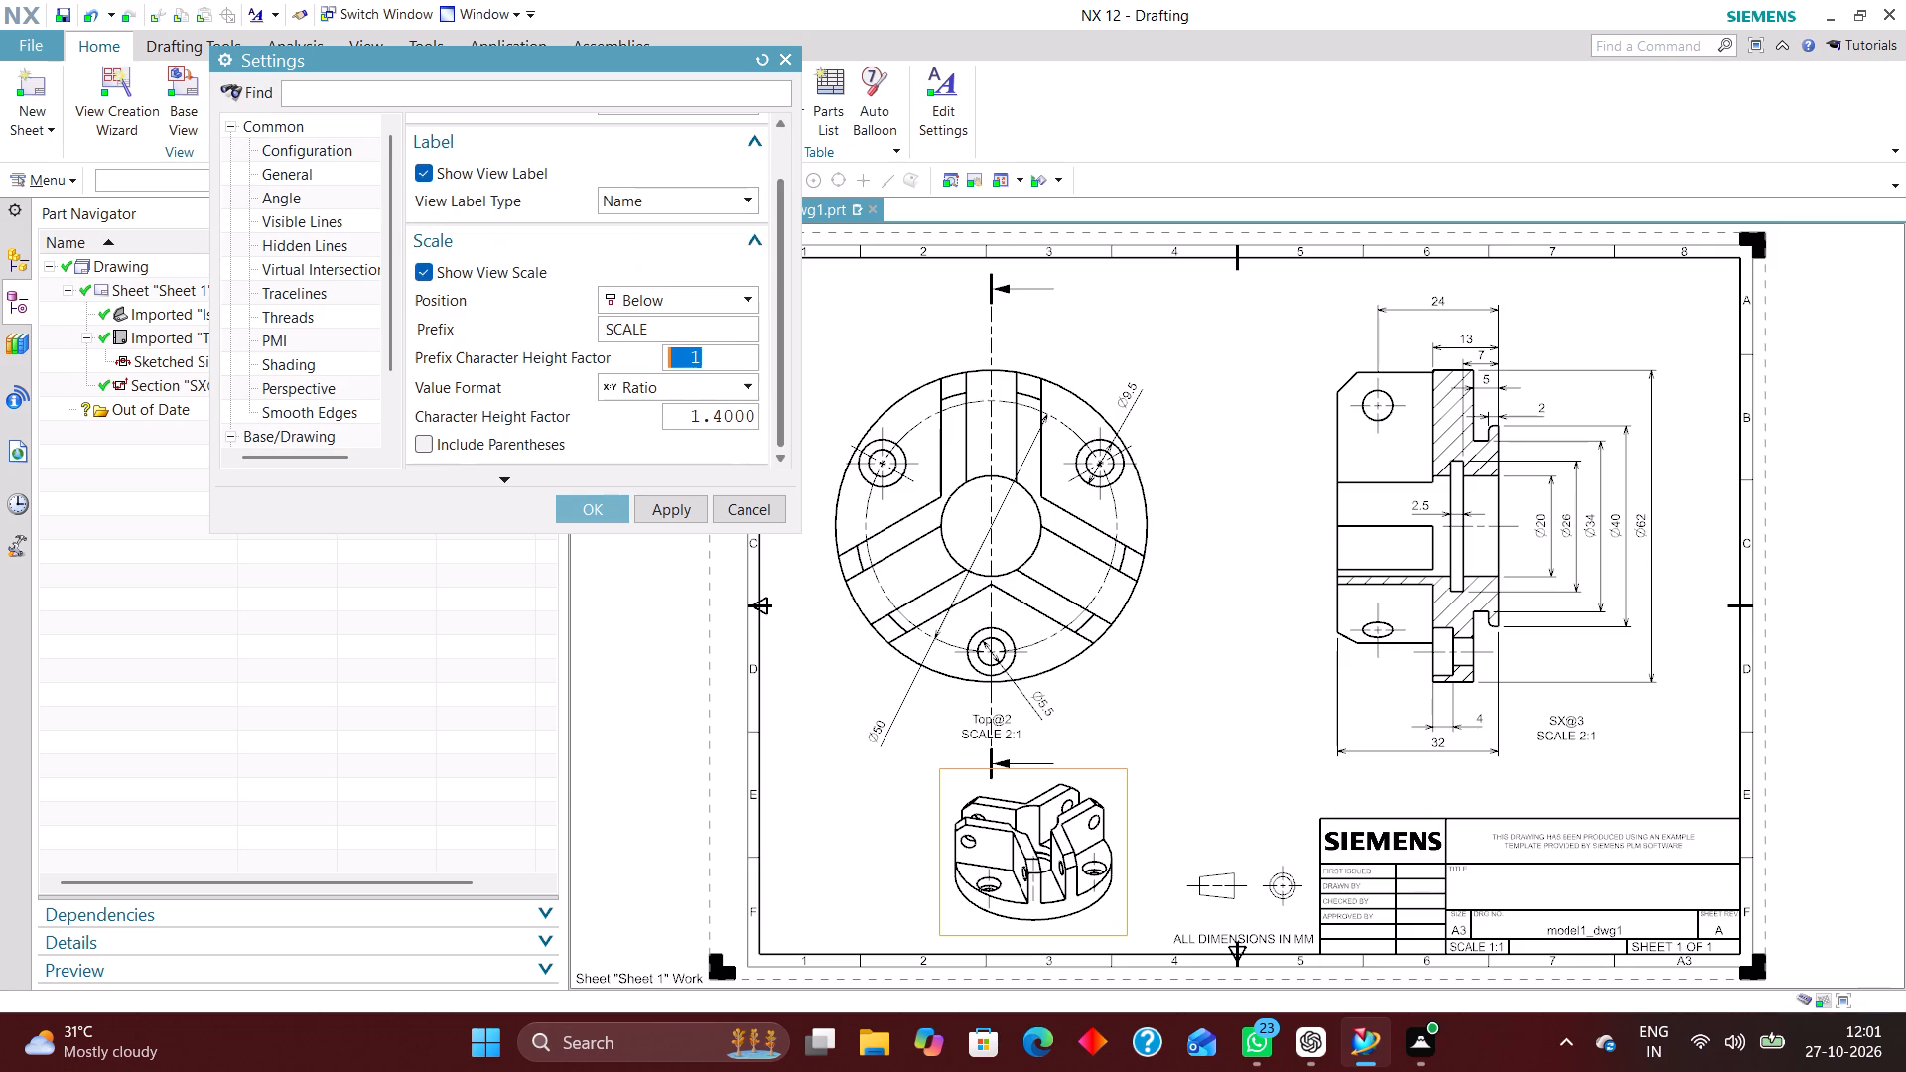
{"action": "left_click_drag", "start_coordinate": [680, 414], "coordinate": [951, 433]}
{"action": "key", "text": "1"}
{"action": "key", "text": "Return"}
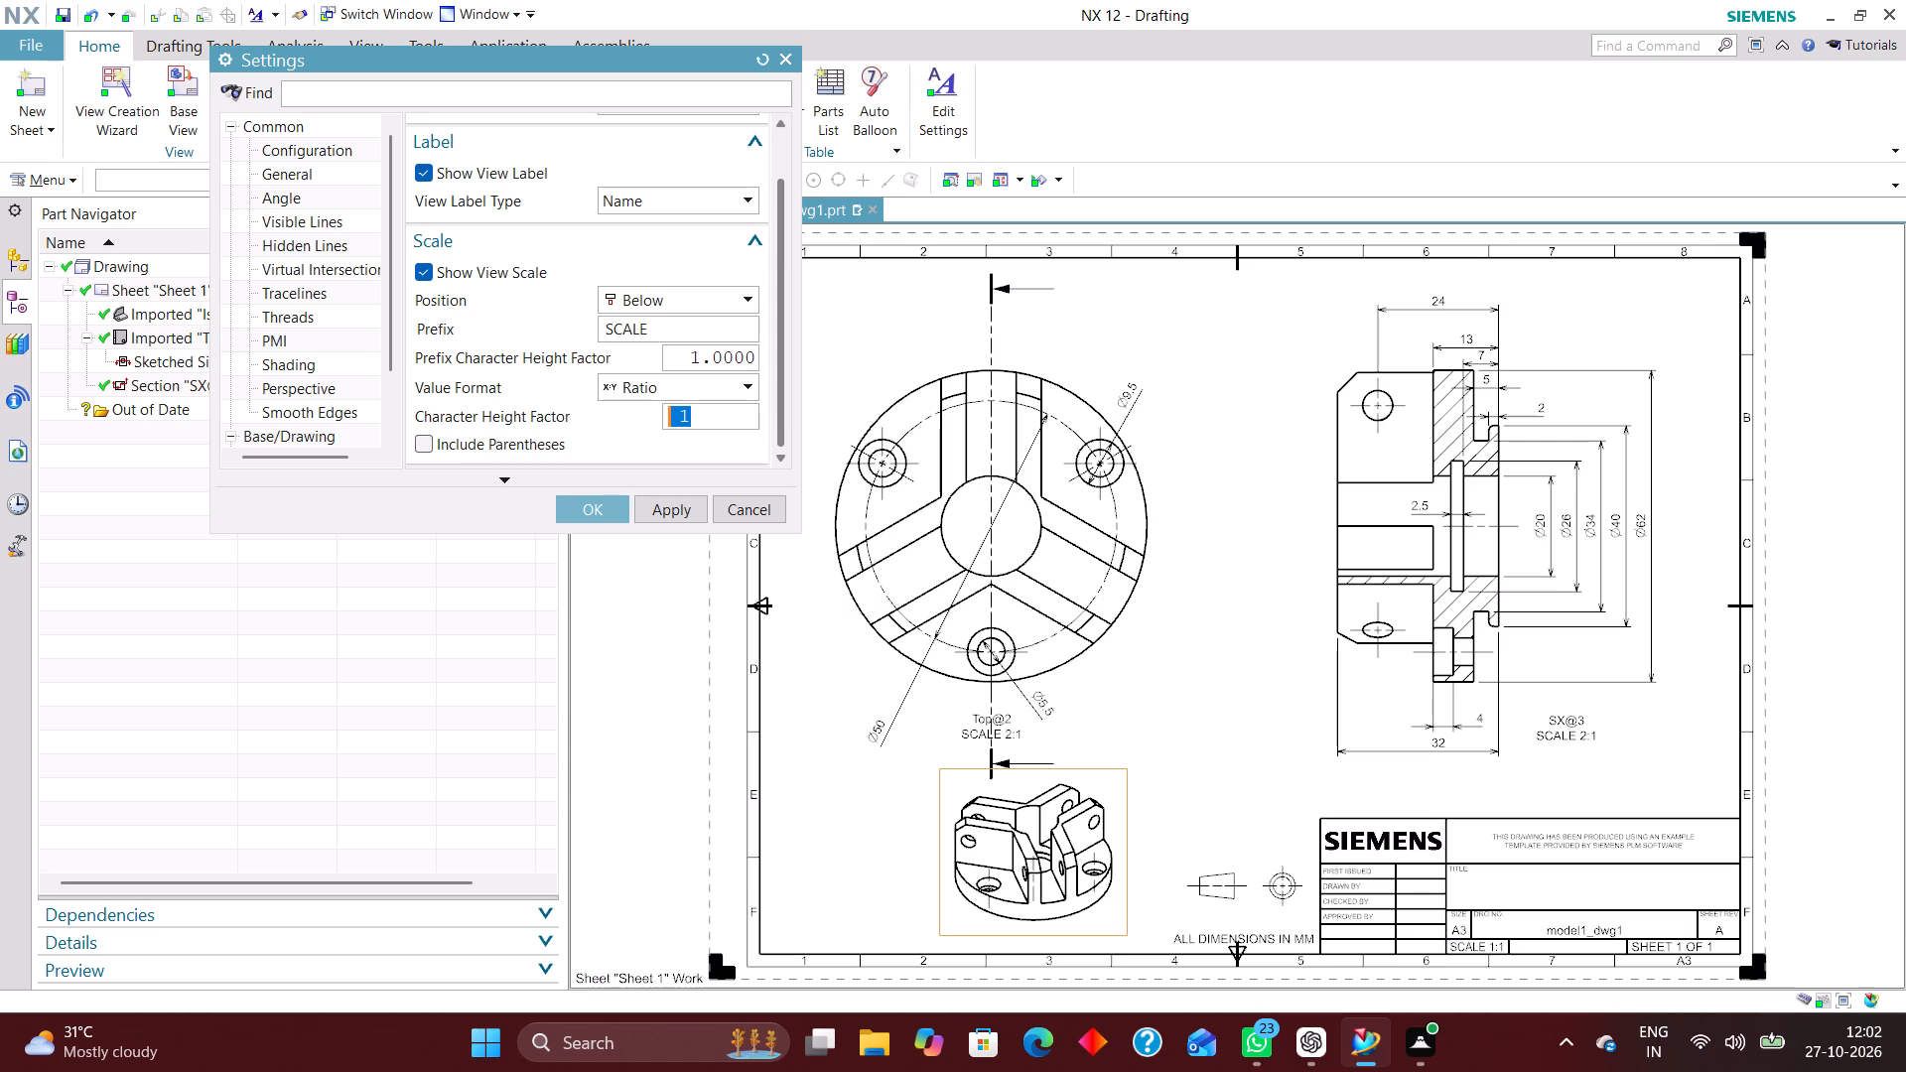
{"action": "left_click", "coordinate": [596, 503]}
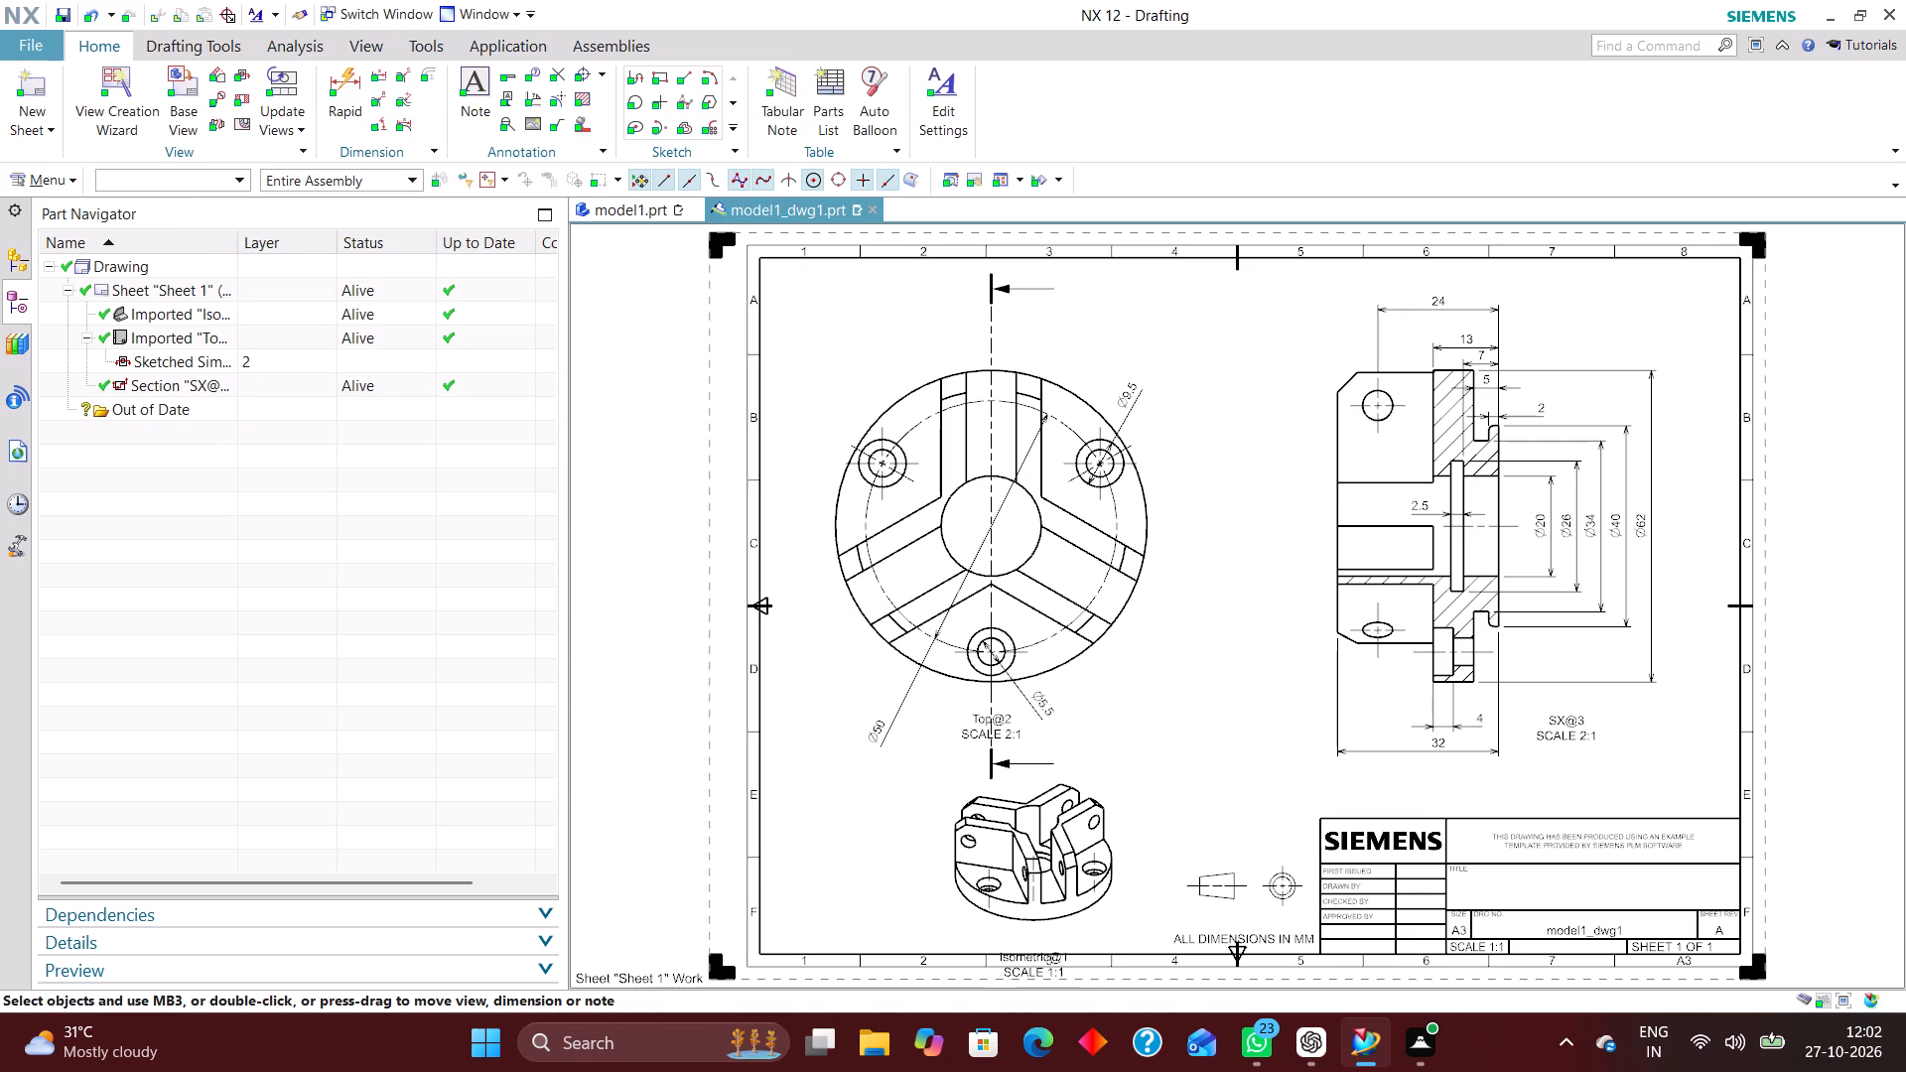
Move the isometric view's name and scale label inside the sheet border, beside the lower left of the isometric view.
{"action": "scroll", "coordinate": [912, 598], "scroll_direction": "down", "scroll_amount": 1}
{"action": "scroll", "coordinate": [1012, 830], "scroll_direction": "up", "scroll_amount": 4}
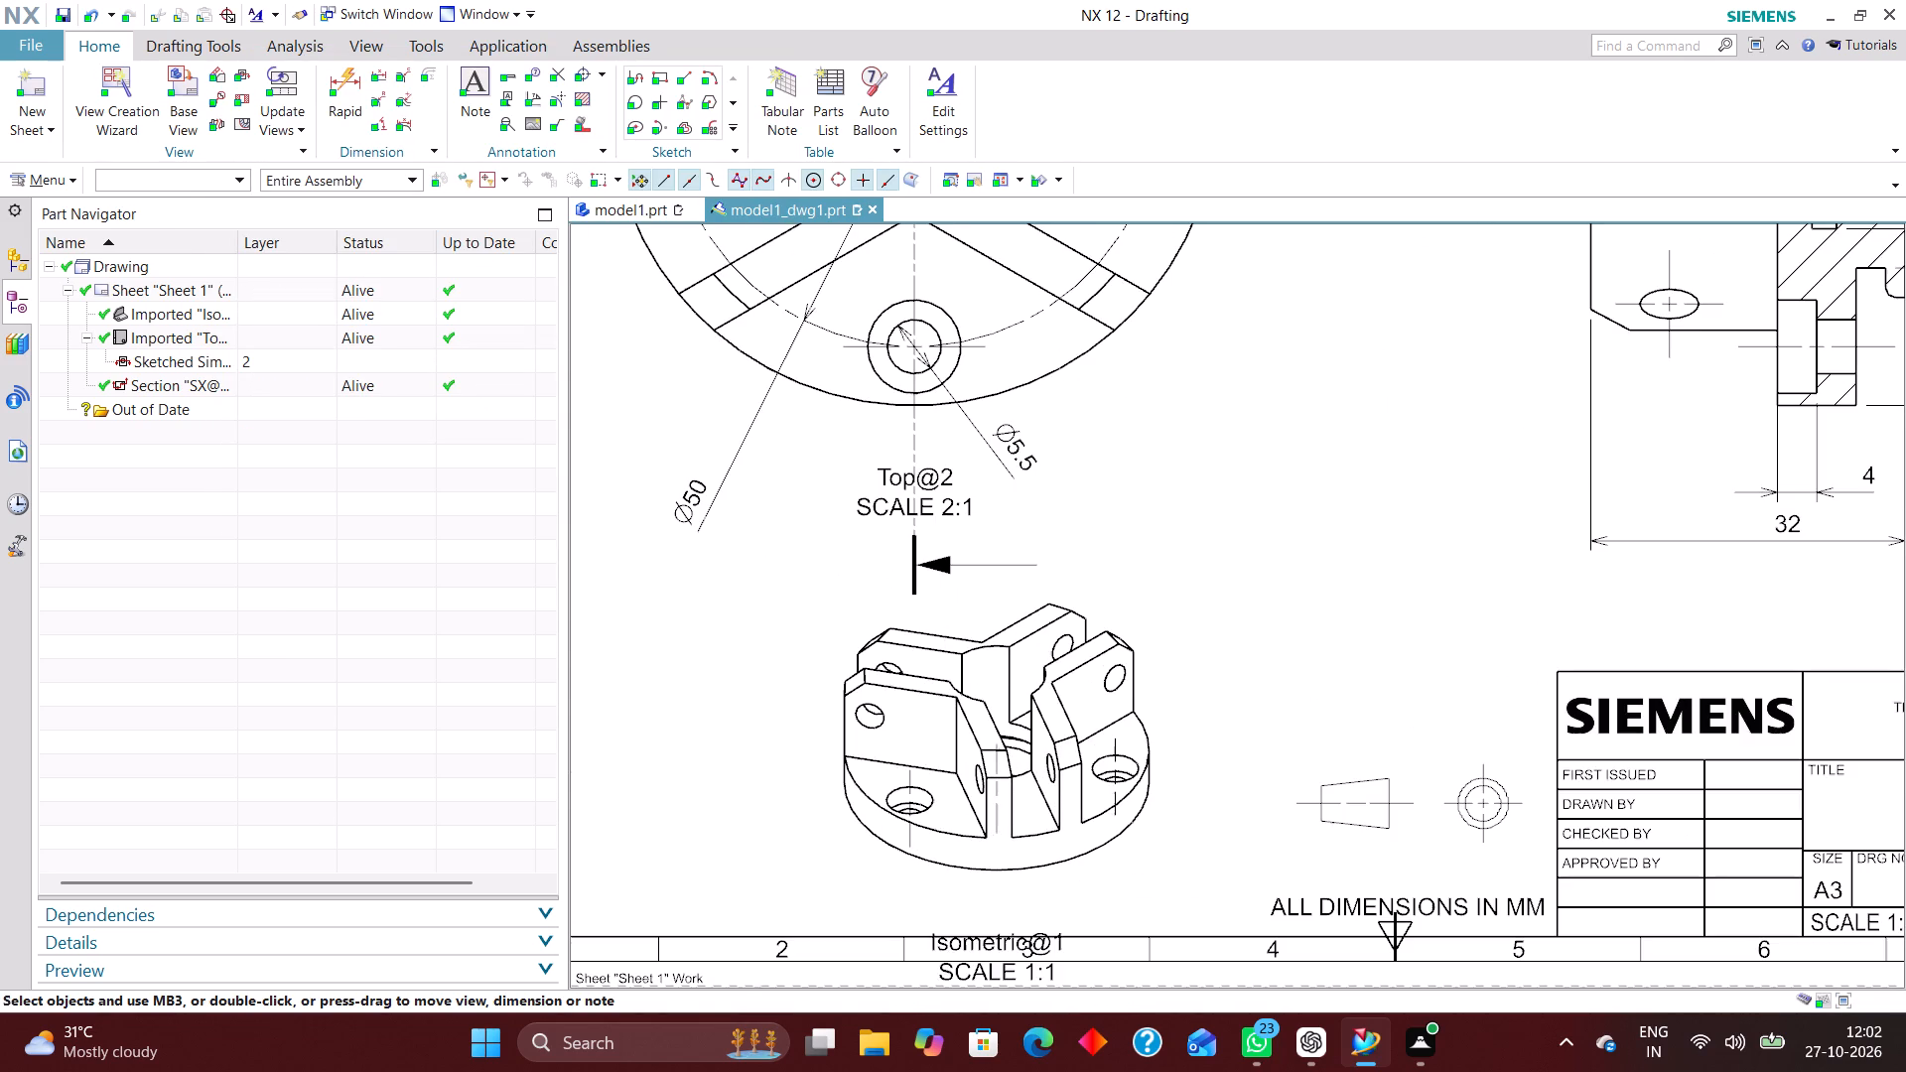
{"action": "left_click_drag", "start_coordinate": [1009, 951], "coordinate": [1233, 641]}
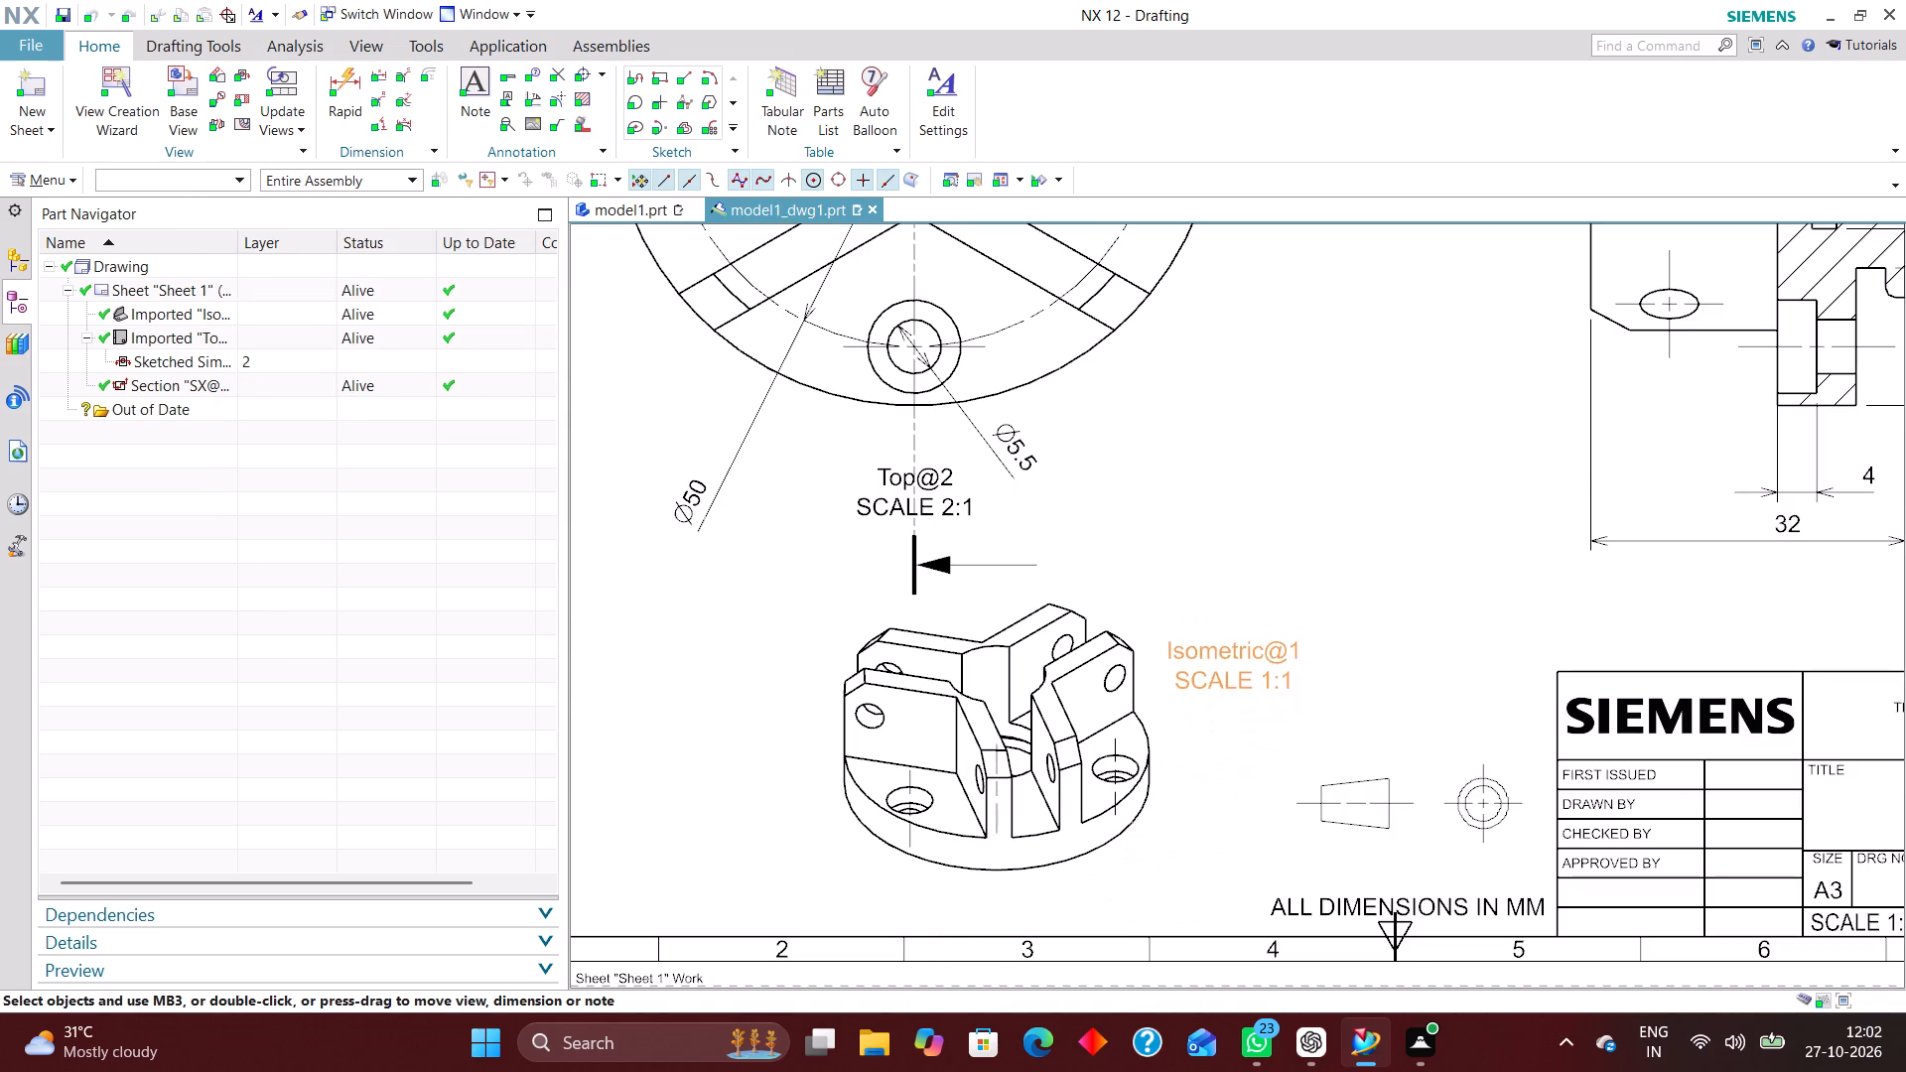
{"action": "left_click_drag", "start_coordinate": [1233, 641], "coordinate": [748, 841]}
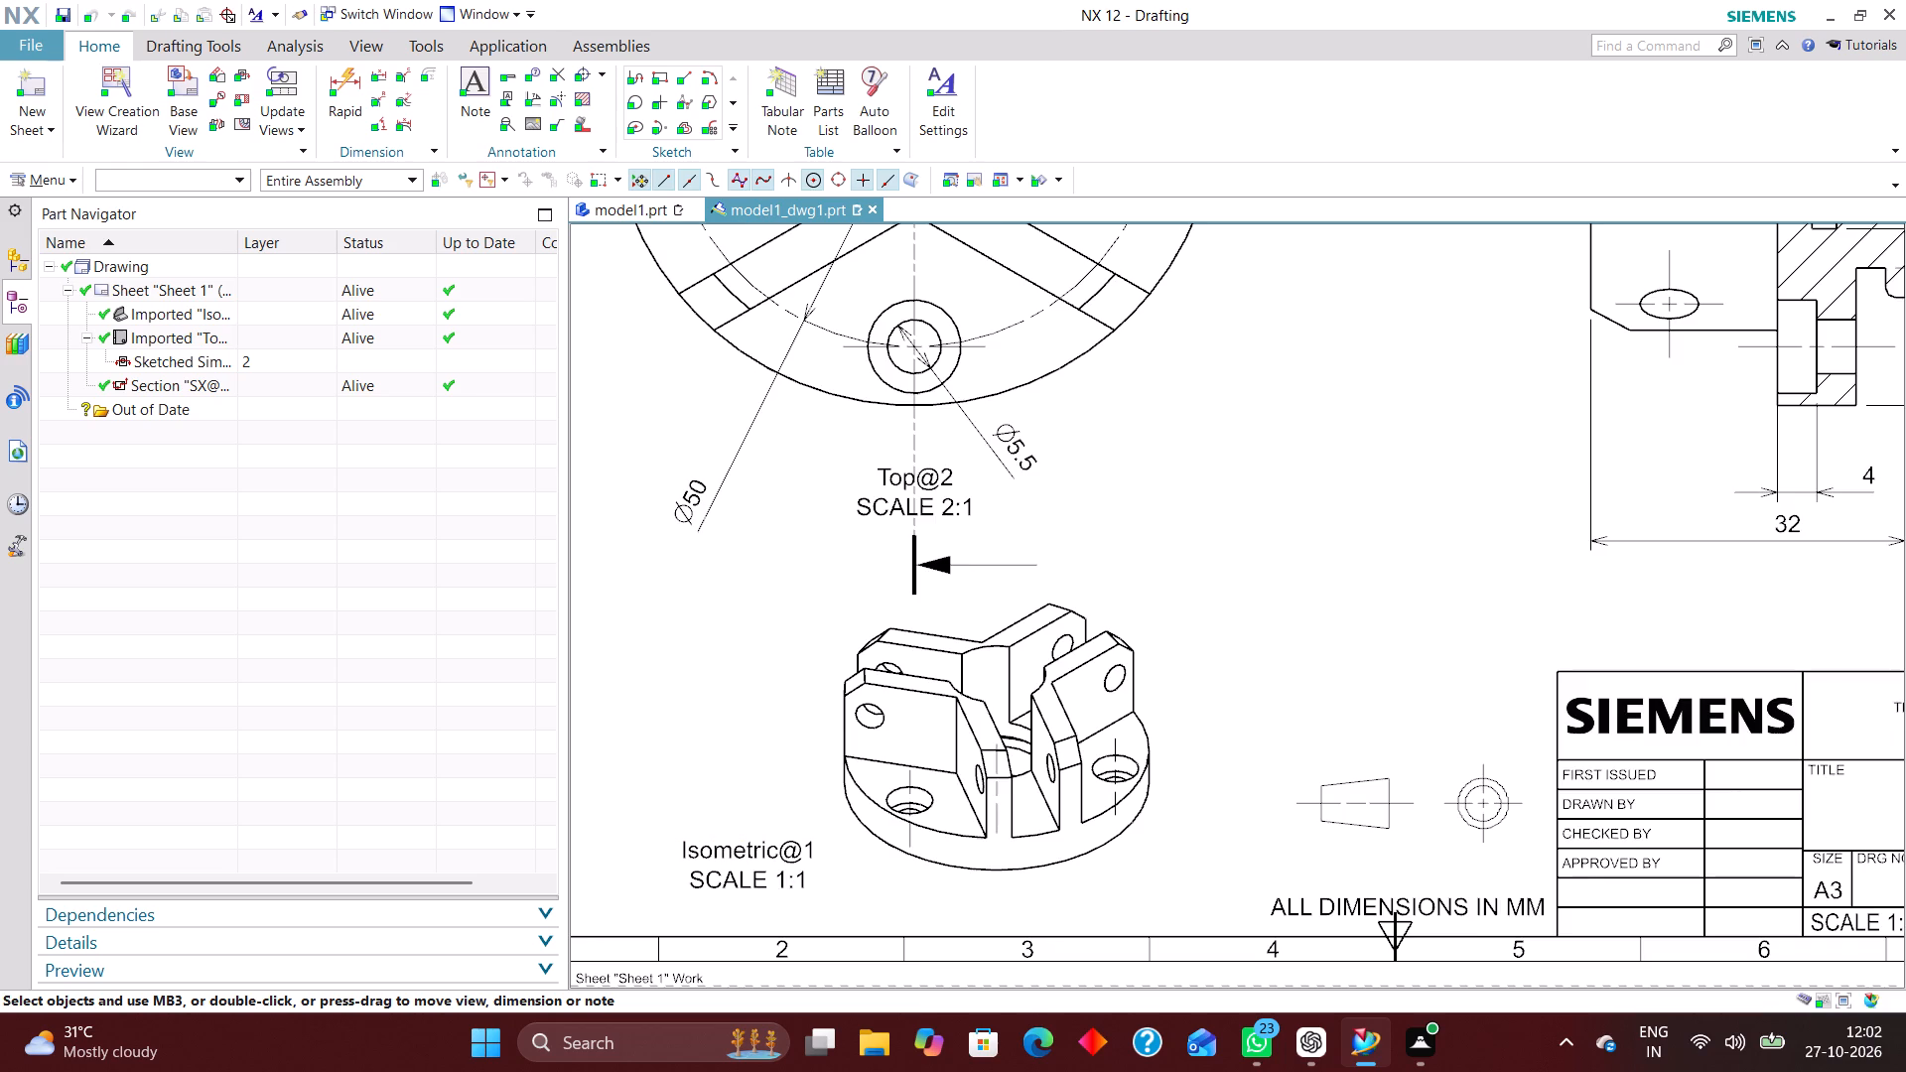
Move the top view's name and scale label above the circular view, just right of the section line.
{"action": "scroll", "coordinate": [818, 777], "scroll_direction": "down", "scroll_amount": 3}
{"action": "scroll", "coordinate": [874, 668], "scroll_direction": "up", "scroll_amount": 3}
{"action": "scroll", "coordinate": [890, 769], "scroll_direction": "down", "scroll_amount": 3}
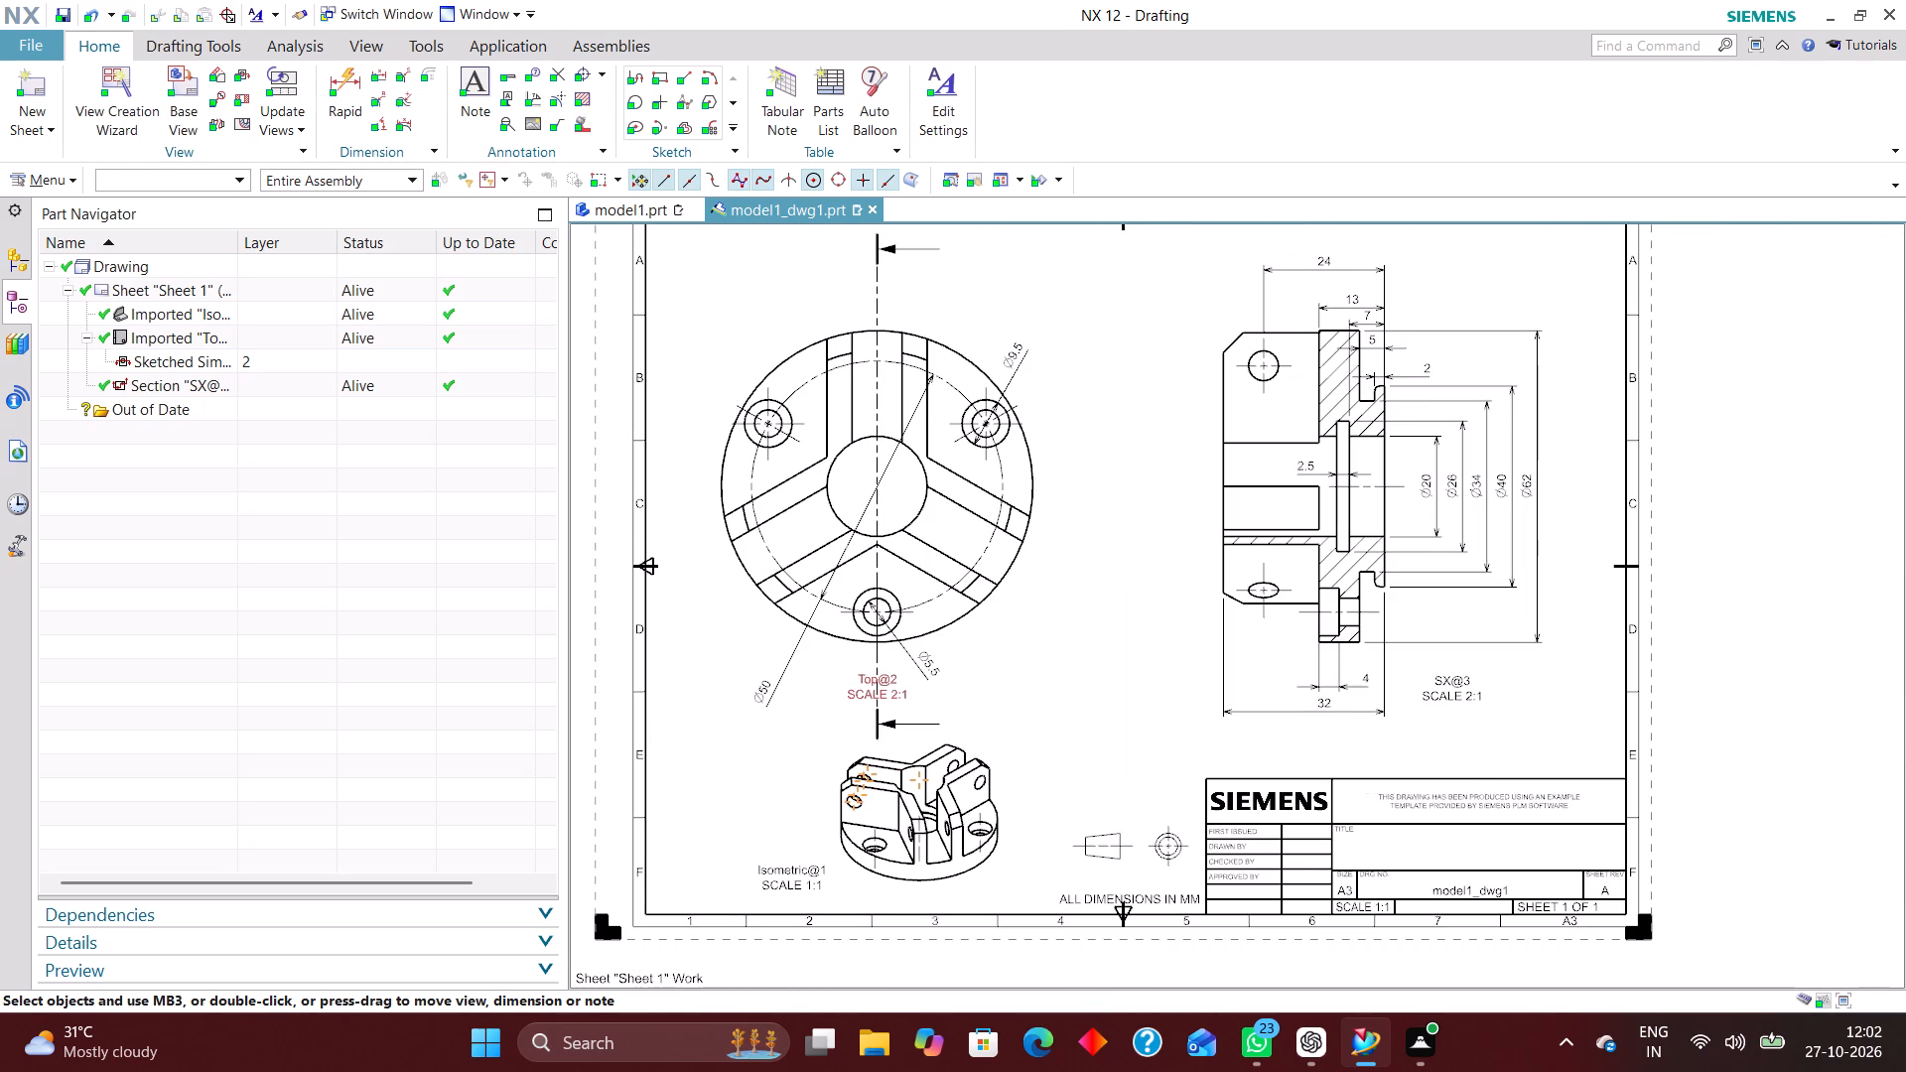
{"action": "left_click_drag", "start_coordinate": [888, 691], "coordinate": [941, 291]}
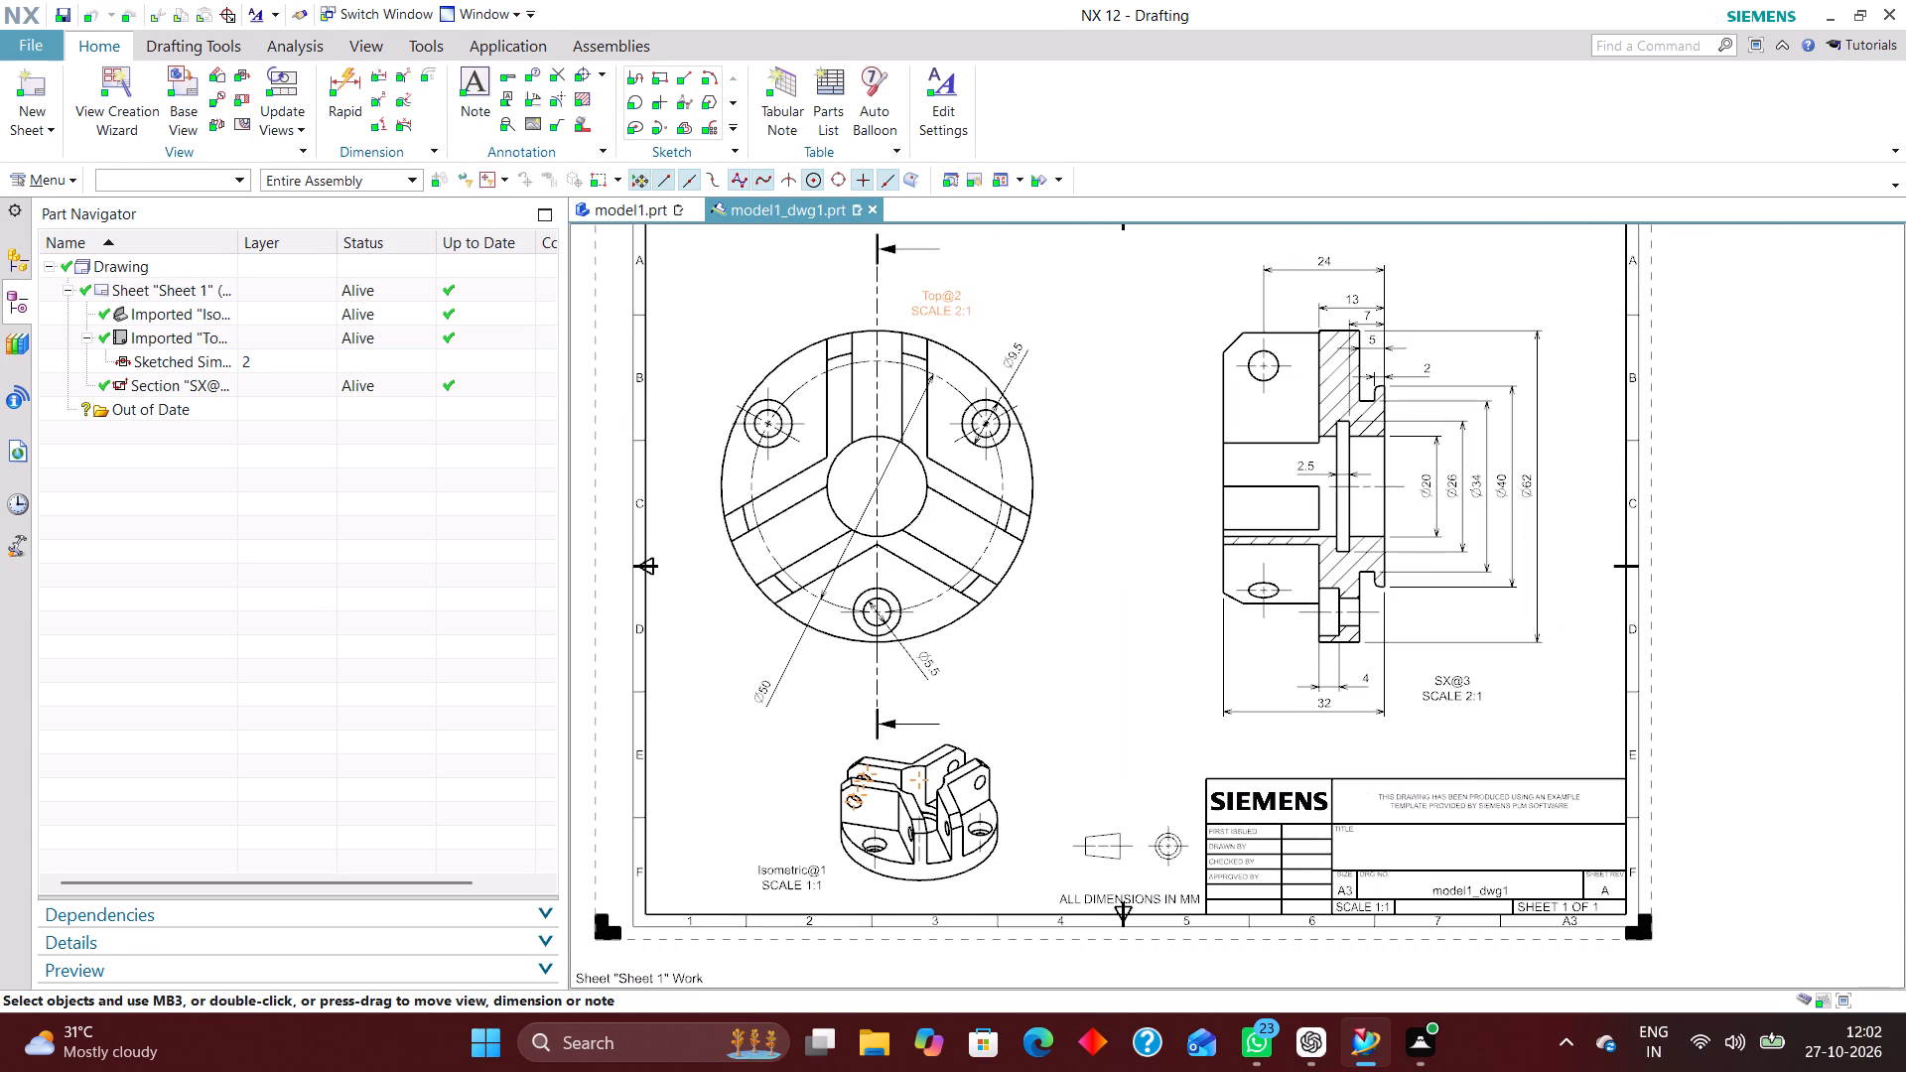
{"action": "left_click_drag", "start_coordinate": [941, 291], "coordinate": [940, 291]}
Rename the imported isometric view as ISOMETRIC VIEW in capital letters.
{"action": "right_click", "coordinate": [253, 314]}
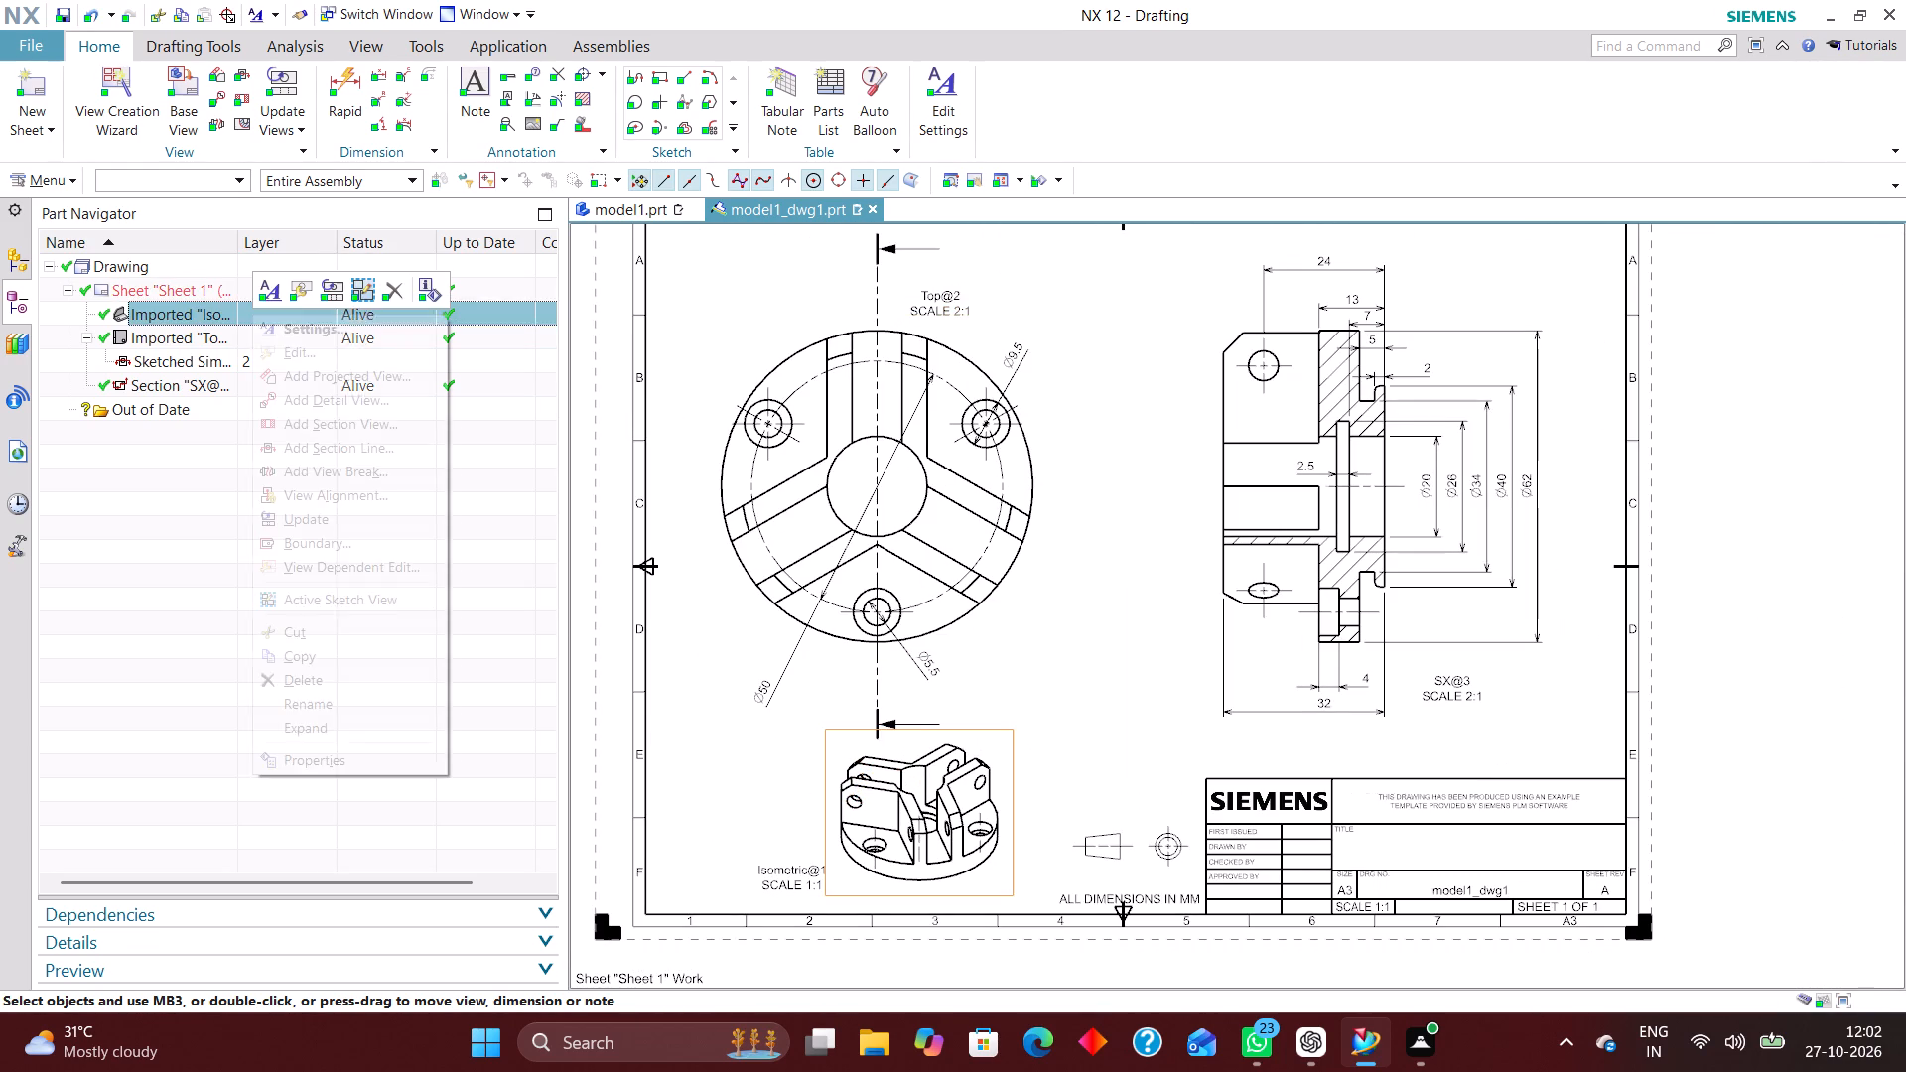
{"action": "left_click", "coordinate": [333, 700]}
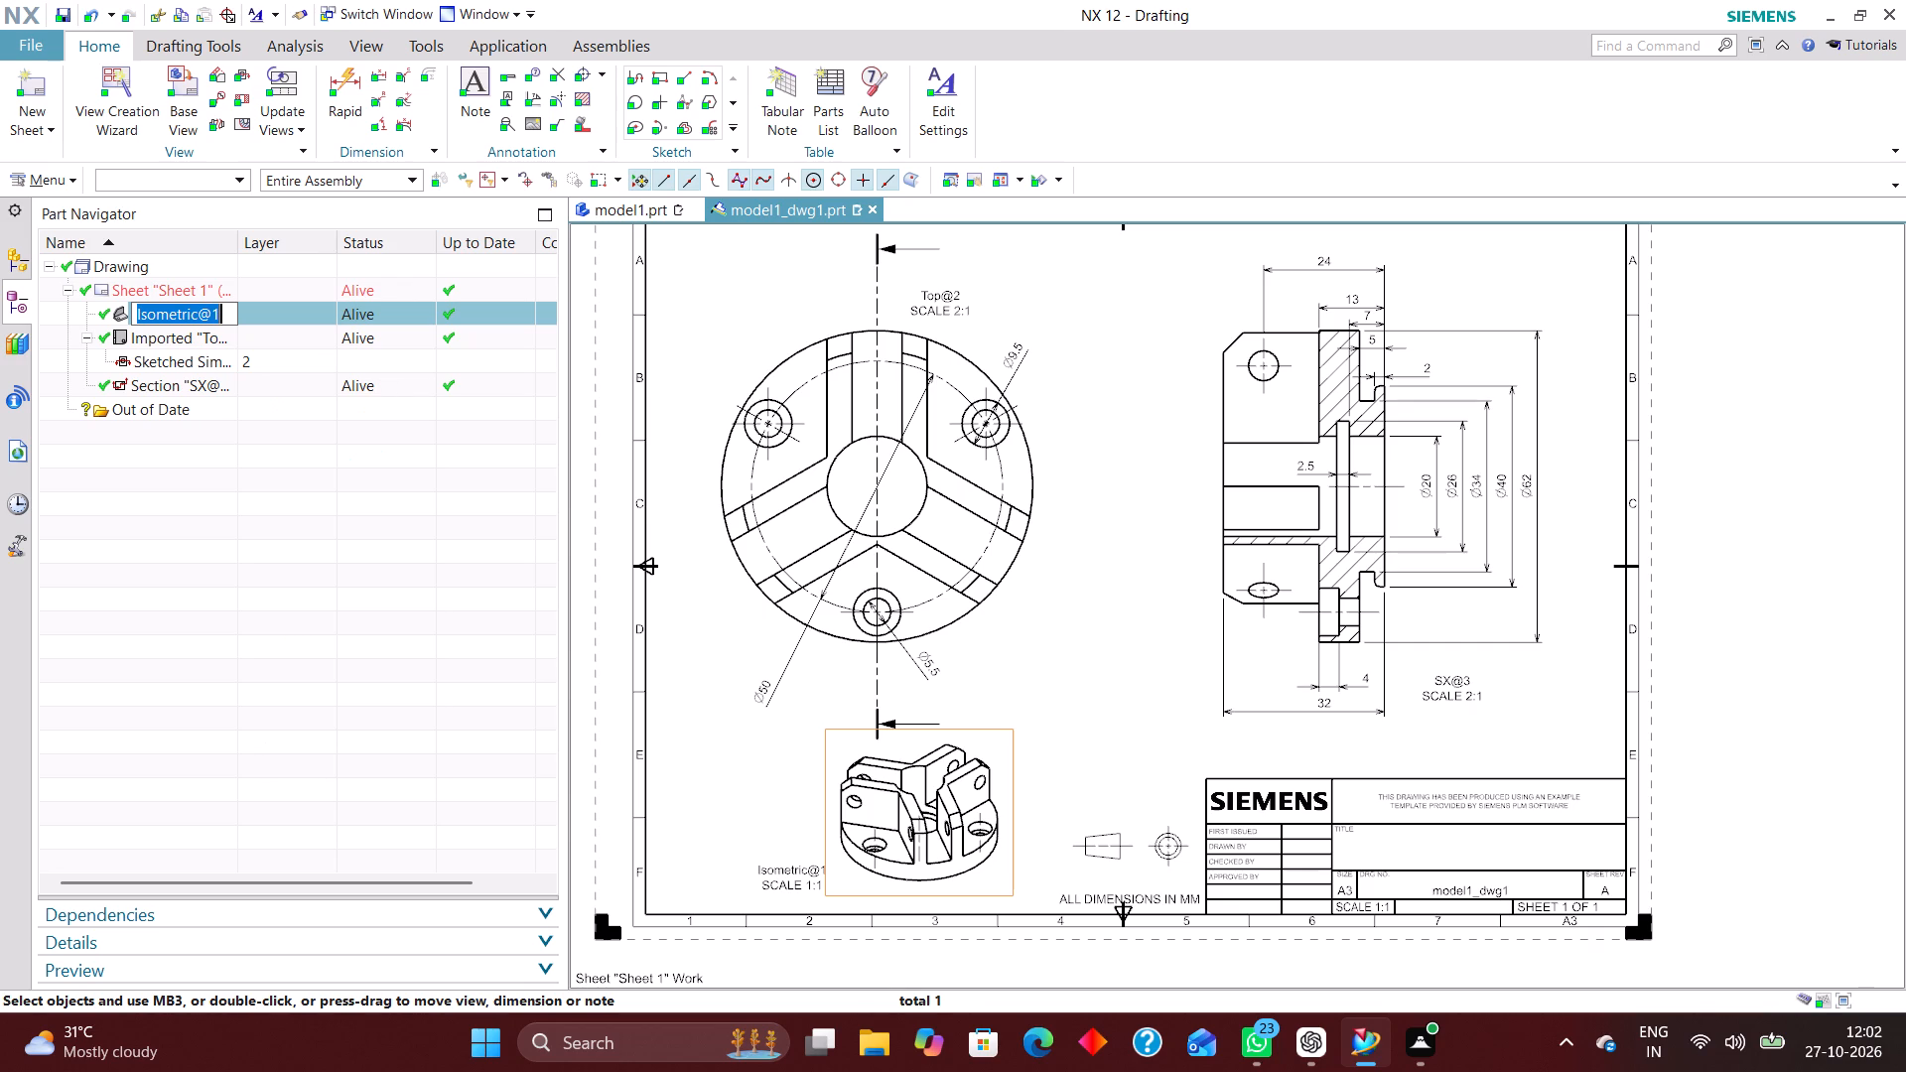
{"action": "key", "text": "i"}
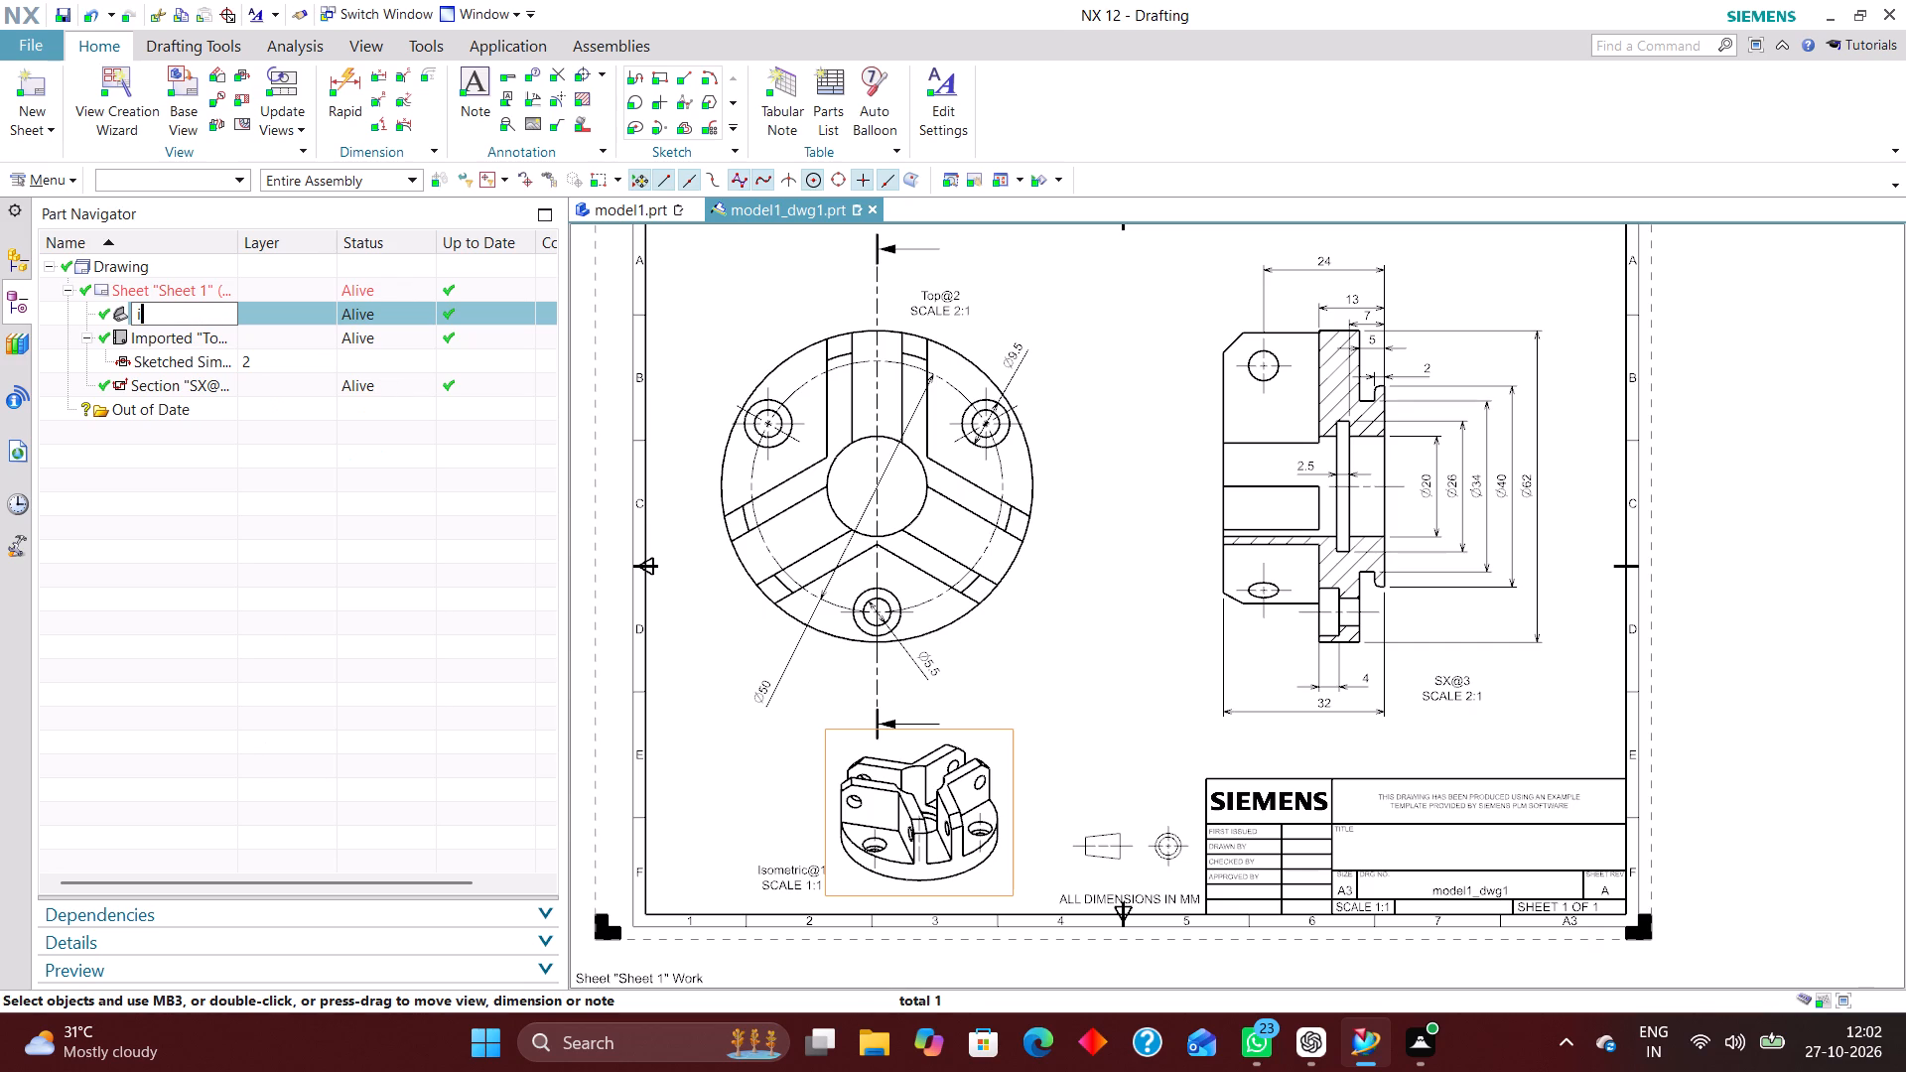
{"action": "type", "text": "sometric view"}
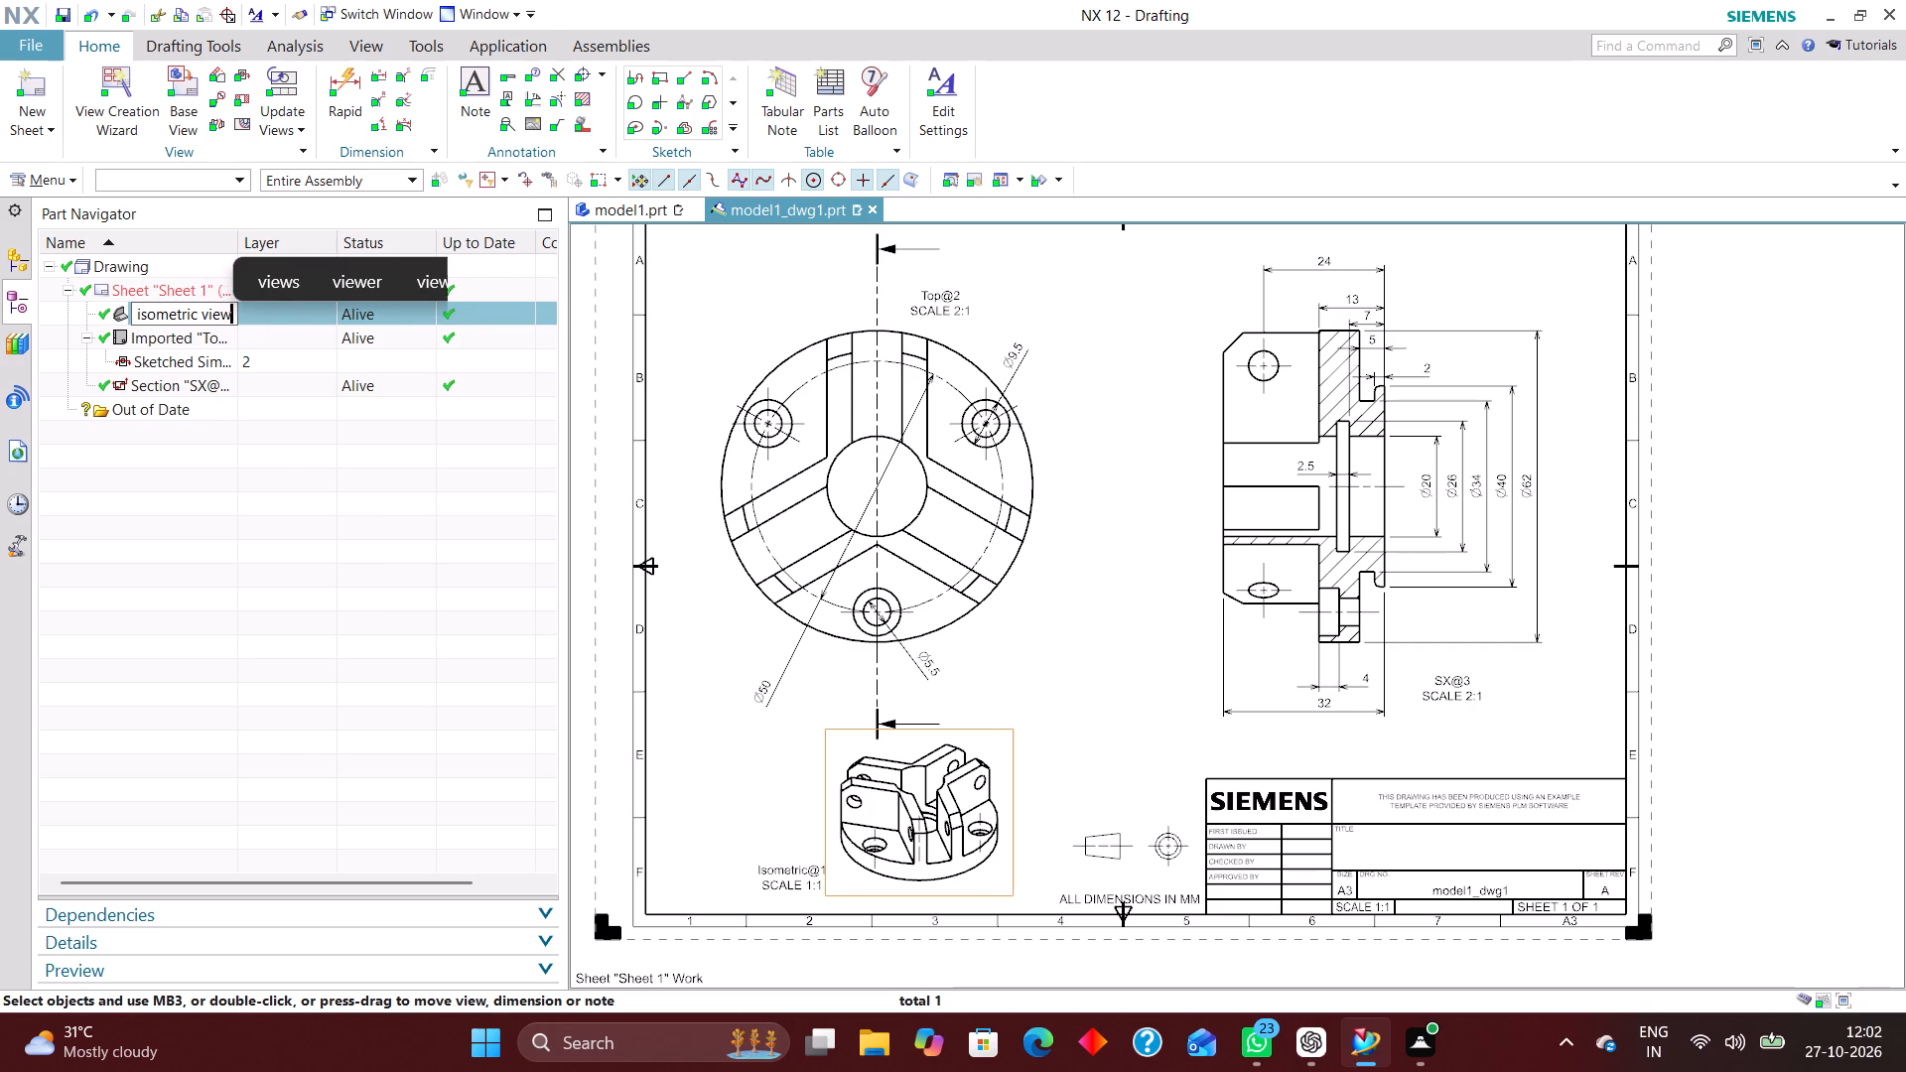
{"action": "key", "text": "BackSpace"}
{"action": "key", "text": "BackSpace"}
{"action": "key", "text": "BackSpace"}
{"action": "key", "text": "BackSpace"}
{"action": "key", "text": "BackSpace"}
{"action": "key", "text": "BackSpace"}
{"action": "key", "text": "BackSpace"}
{"action": "key", "text": "BackSpace"}
{"action": "key", "text": "BackSpace"}
{"action": "key", "text": "BackSpace"}
{"action": "key", "text": "BackSpace"}
{"action": "key", "text": "BackSpace"}
{"action": "key", "text": "BackSpace"}
{"action": "key", "text": "BackSpace"}
{"action": "key", "text": "BackSpace"}
{"action": "key", "text": "BackSpace"}
{"action": "key", "text": "BackSpace"}
{"action": "key", "text": "BackSpace"}
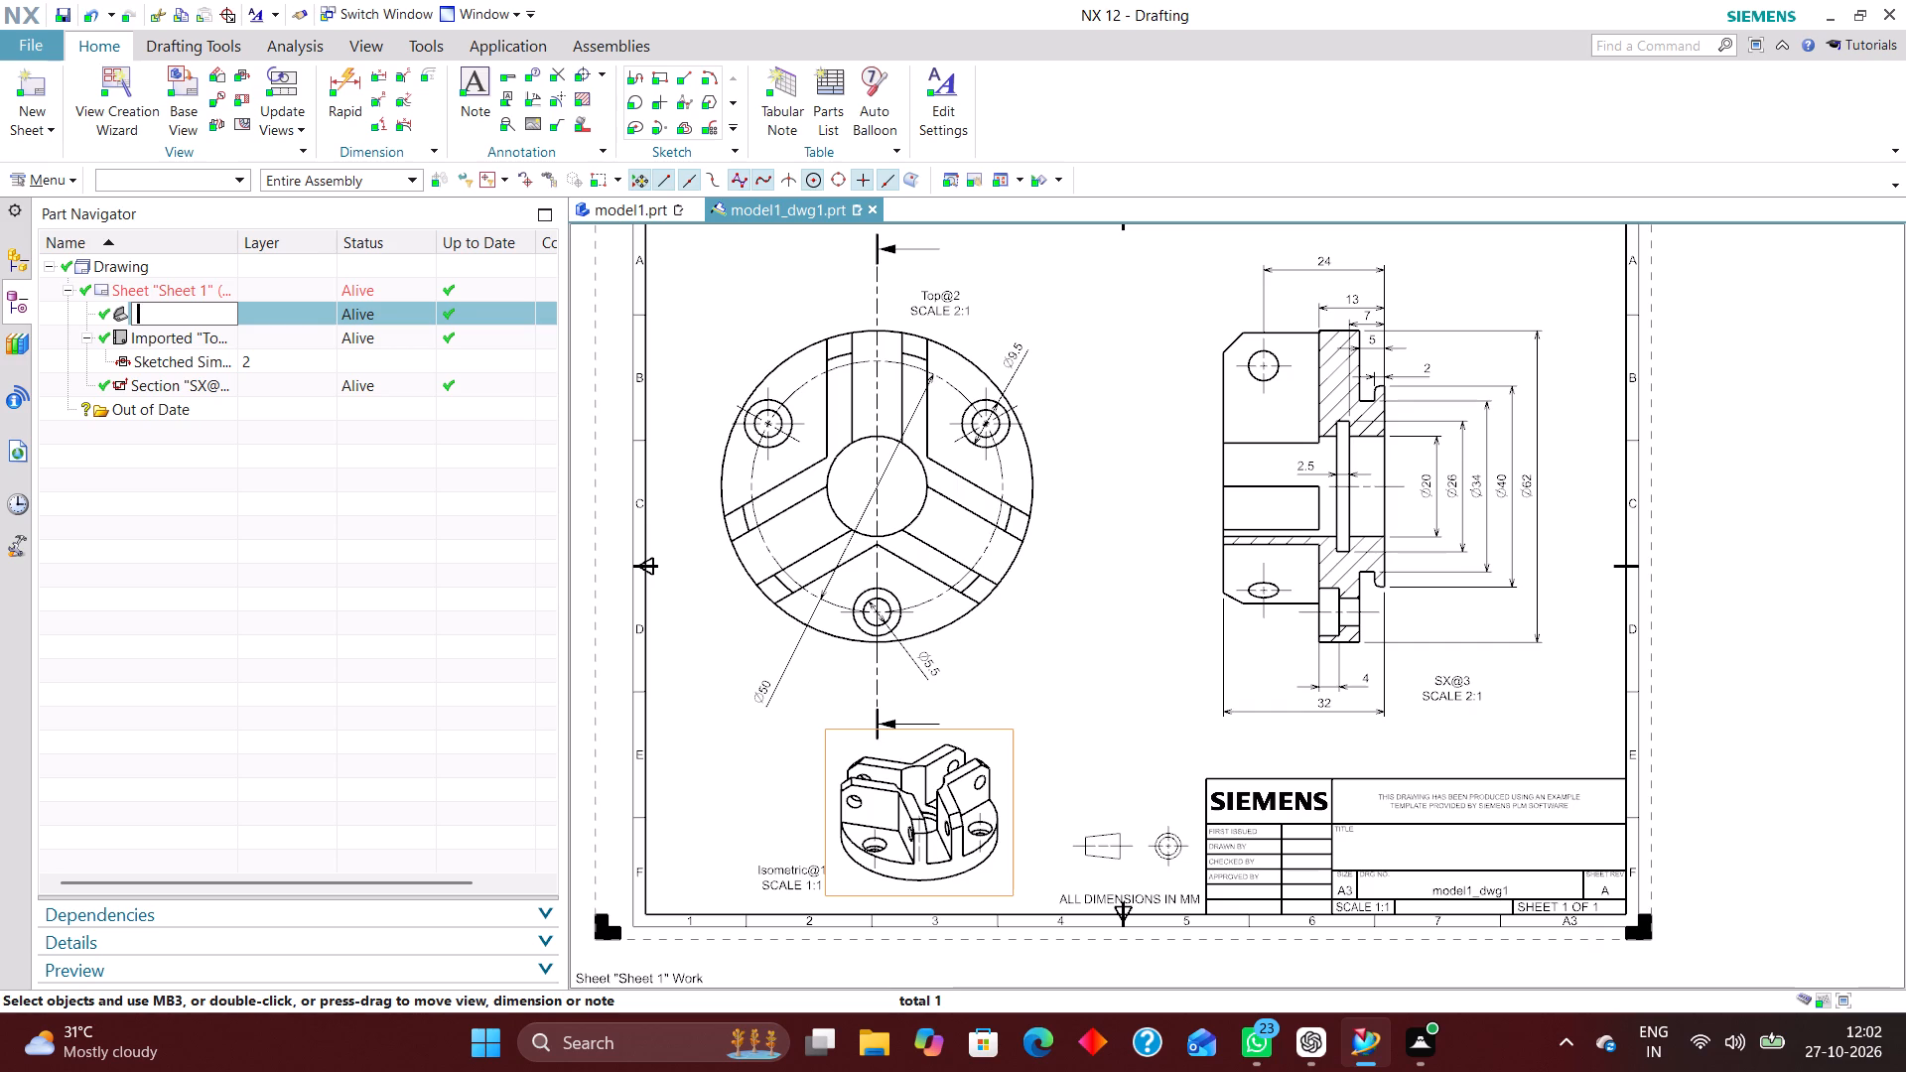
{"action": "type", "text": "ISOMETRIC VIEW"}
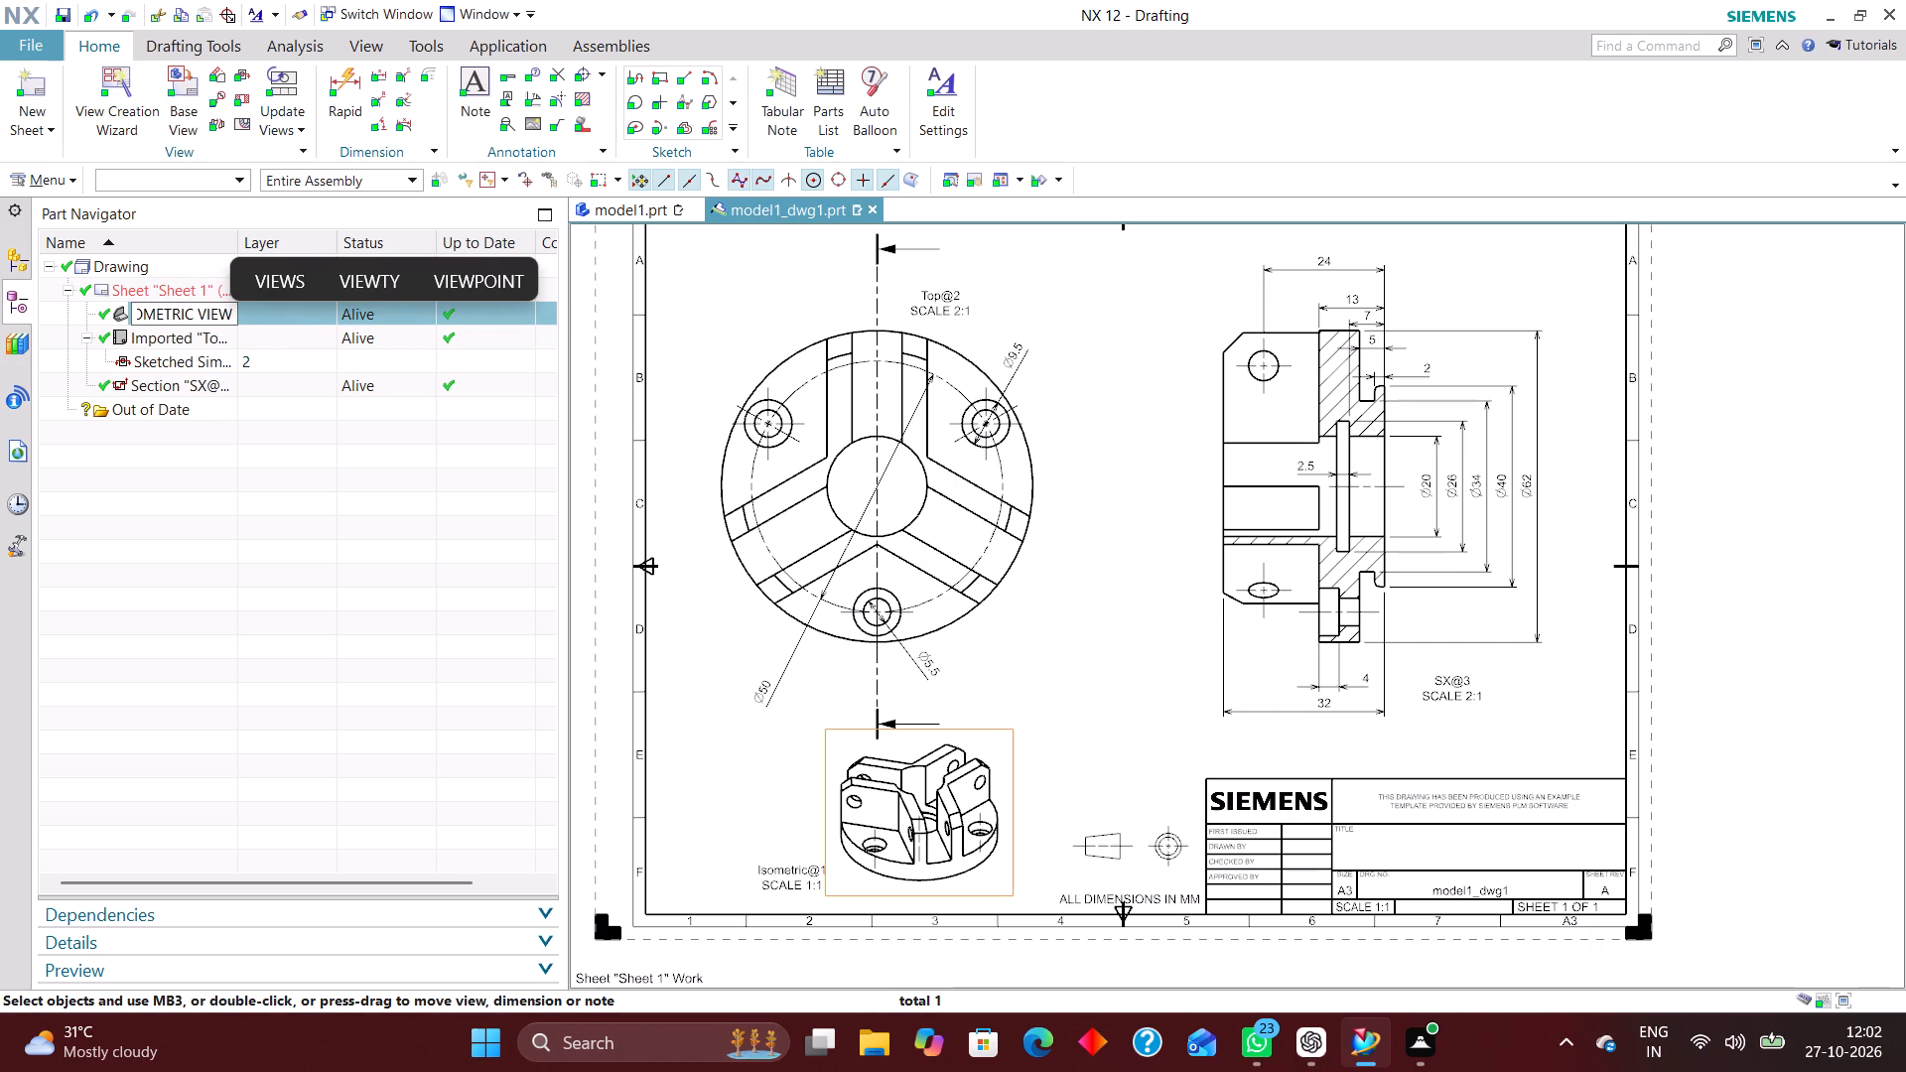
{"action": "key", "text": "Return"}
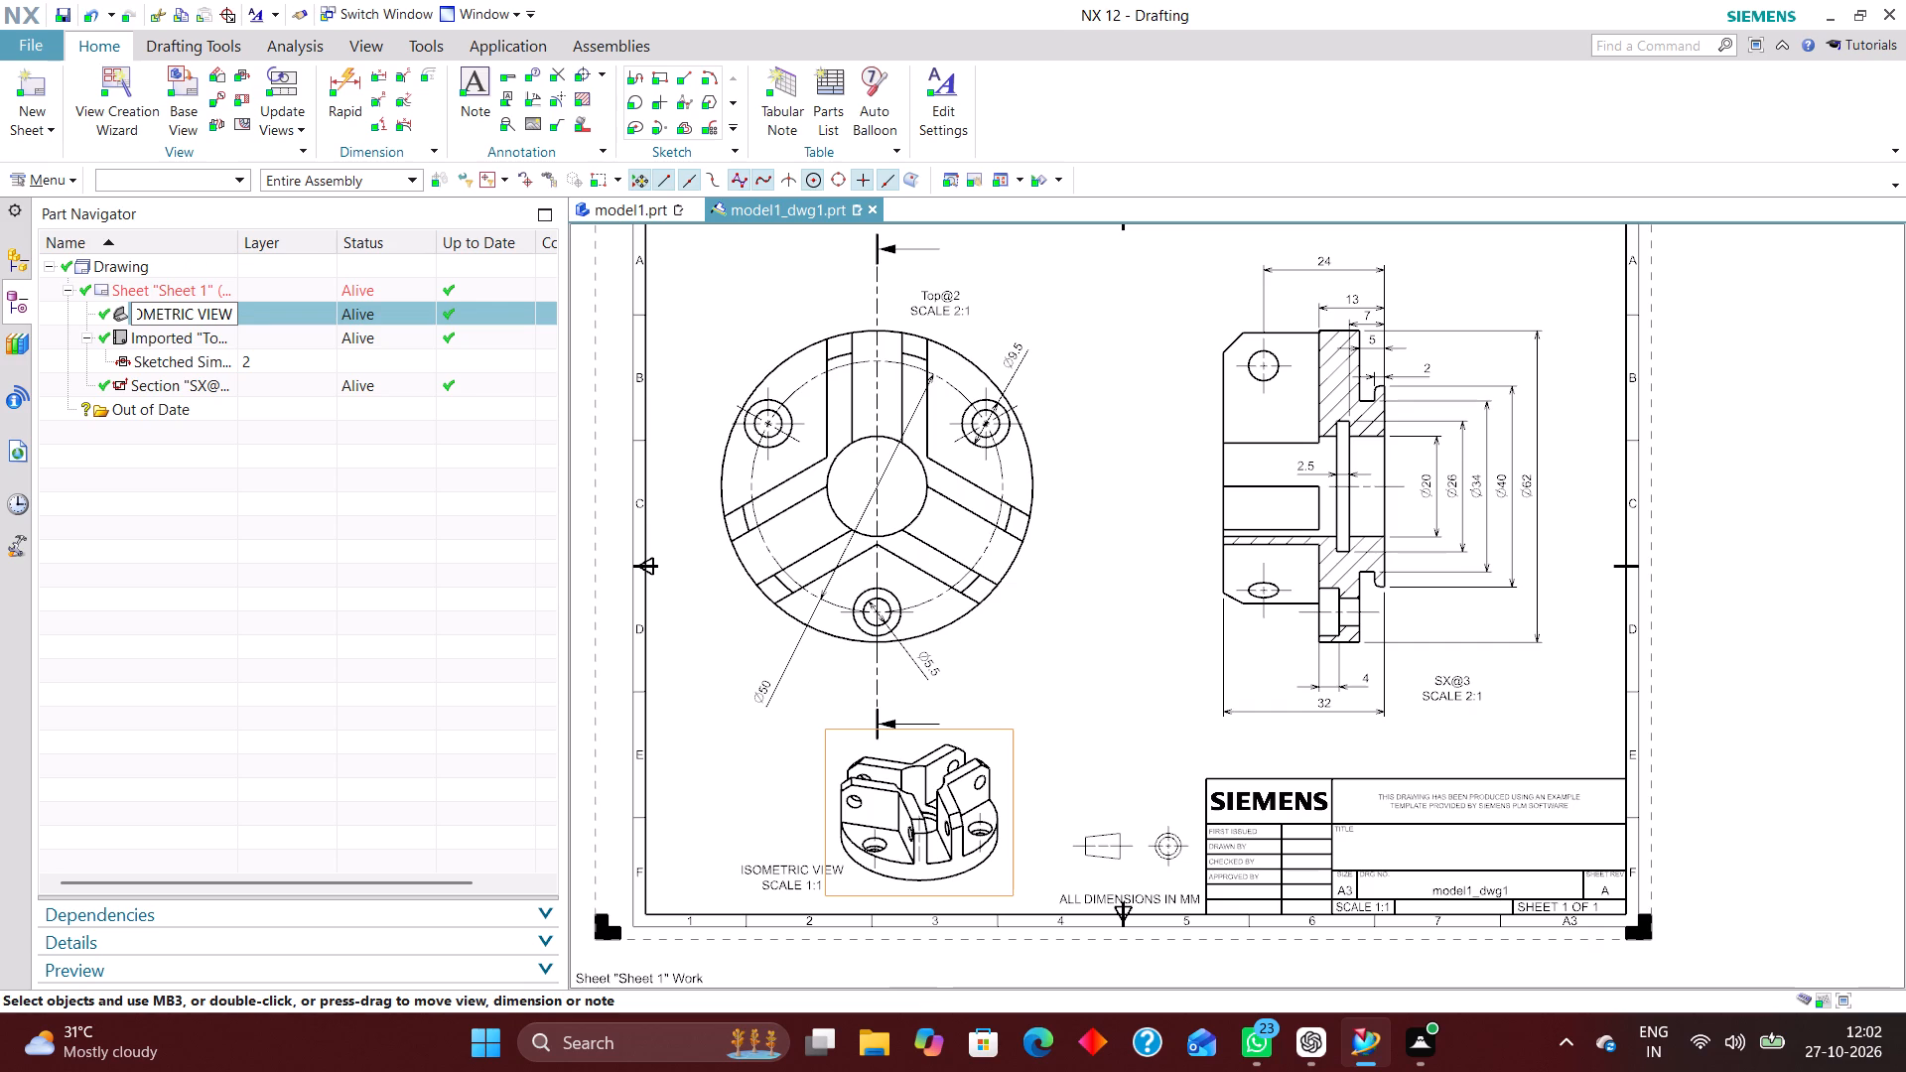
Rename the imported top view as TOP VIEW.
{"action": "left_click", "coordinate": [240, 337]}
{"action": "right_click", "coordinate": [240, 339]}
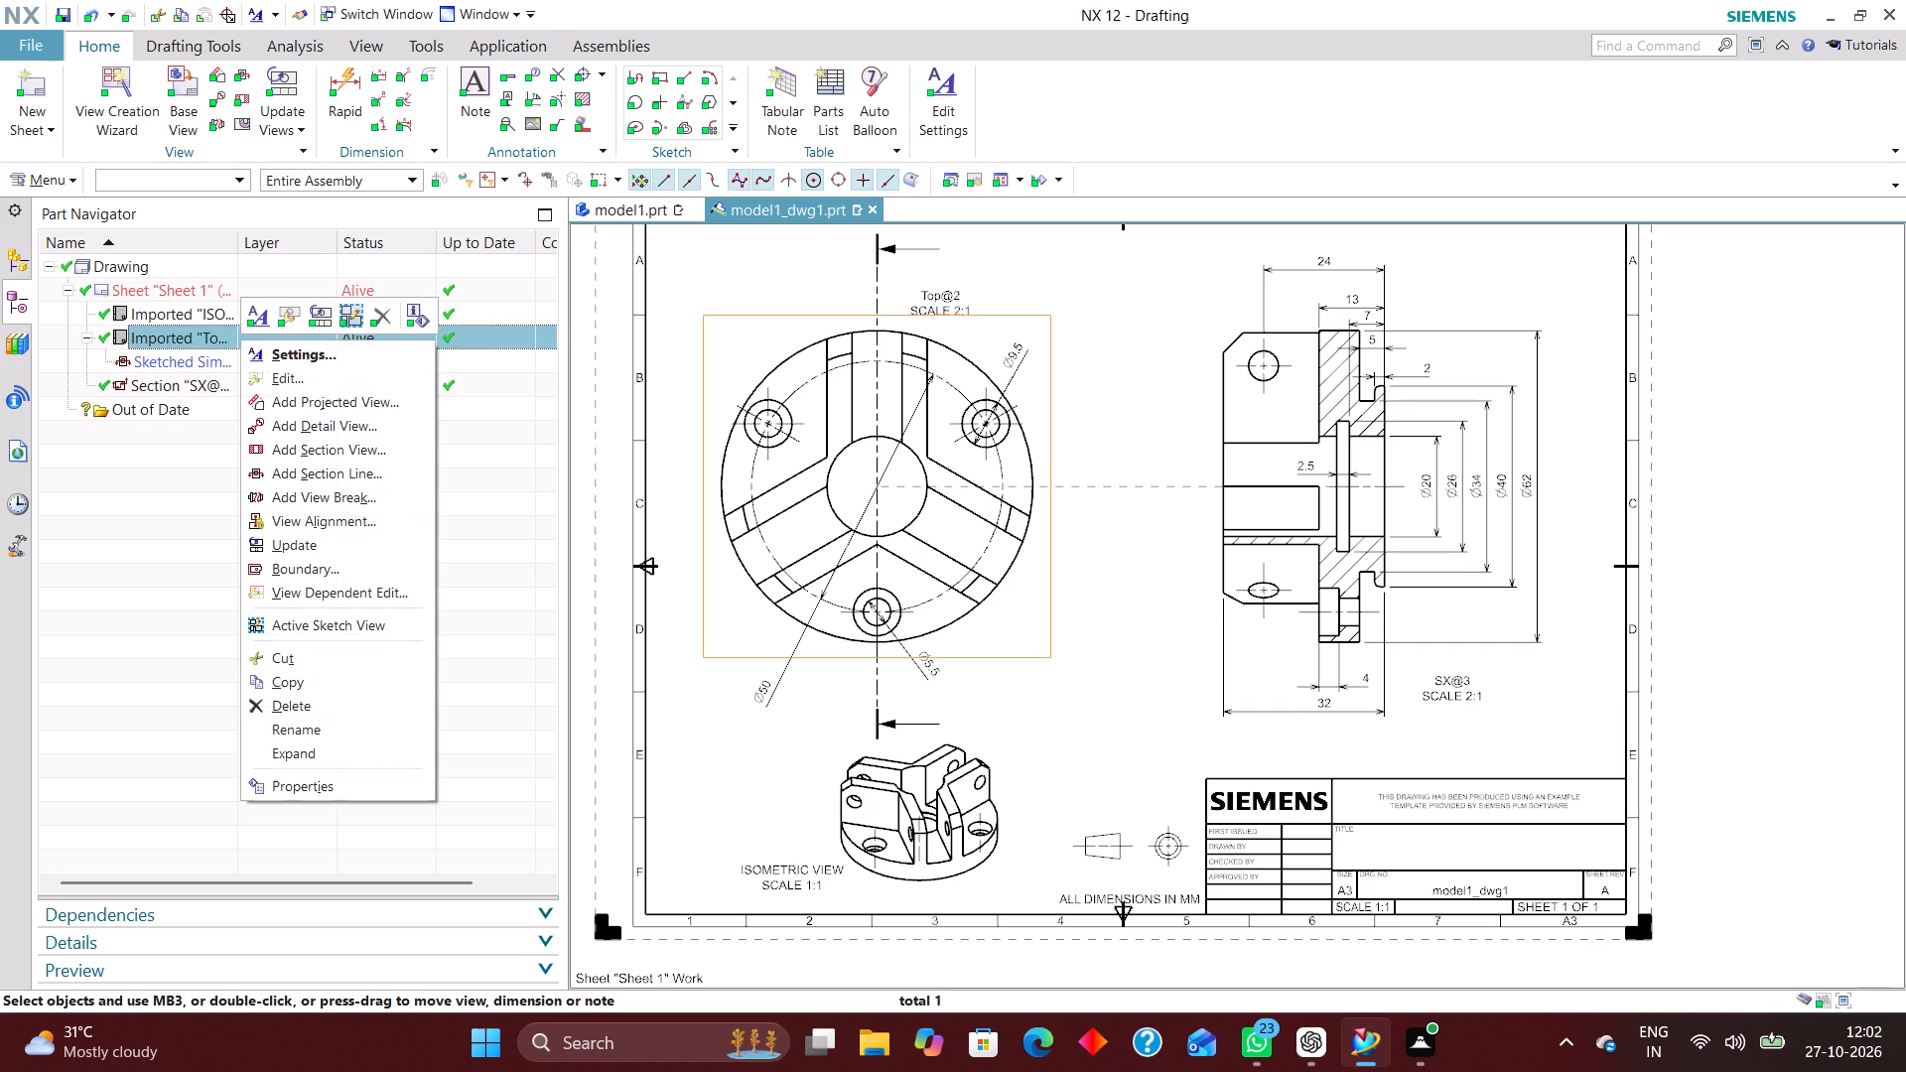
{"action": "left_click", "coordinate": [313, 733]}
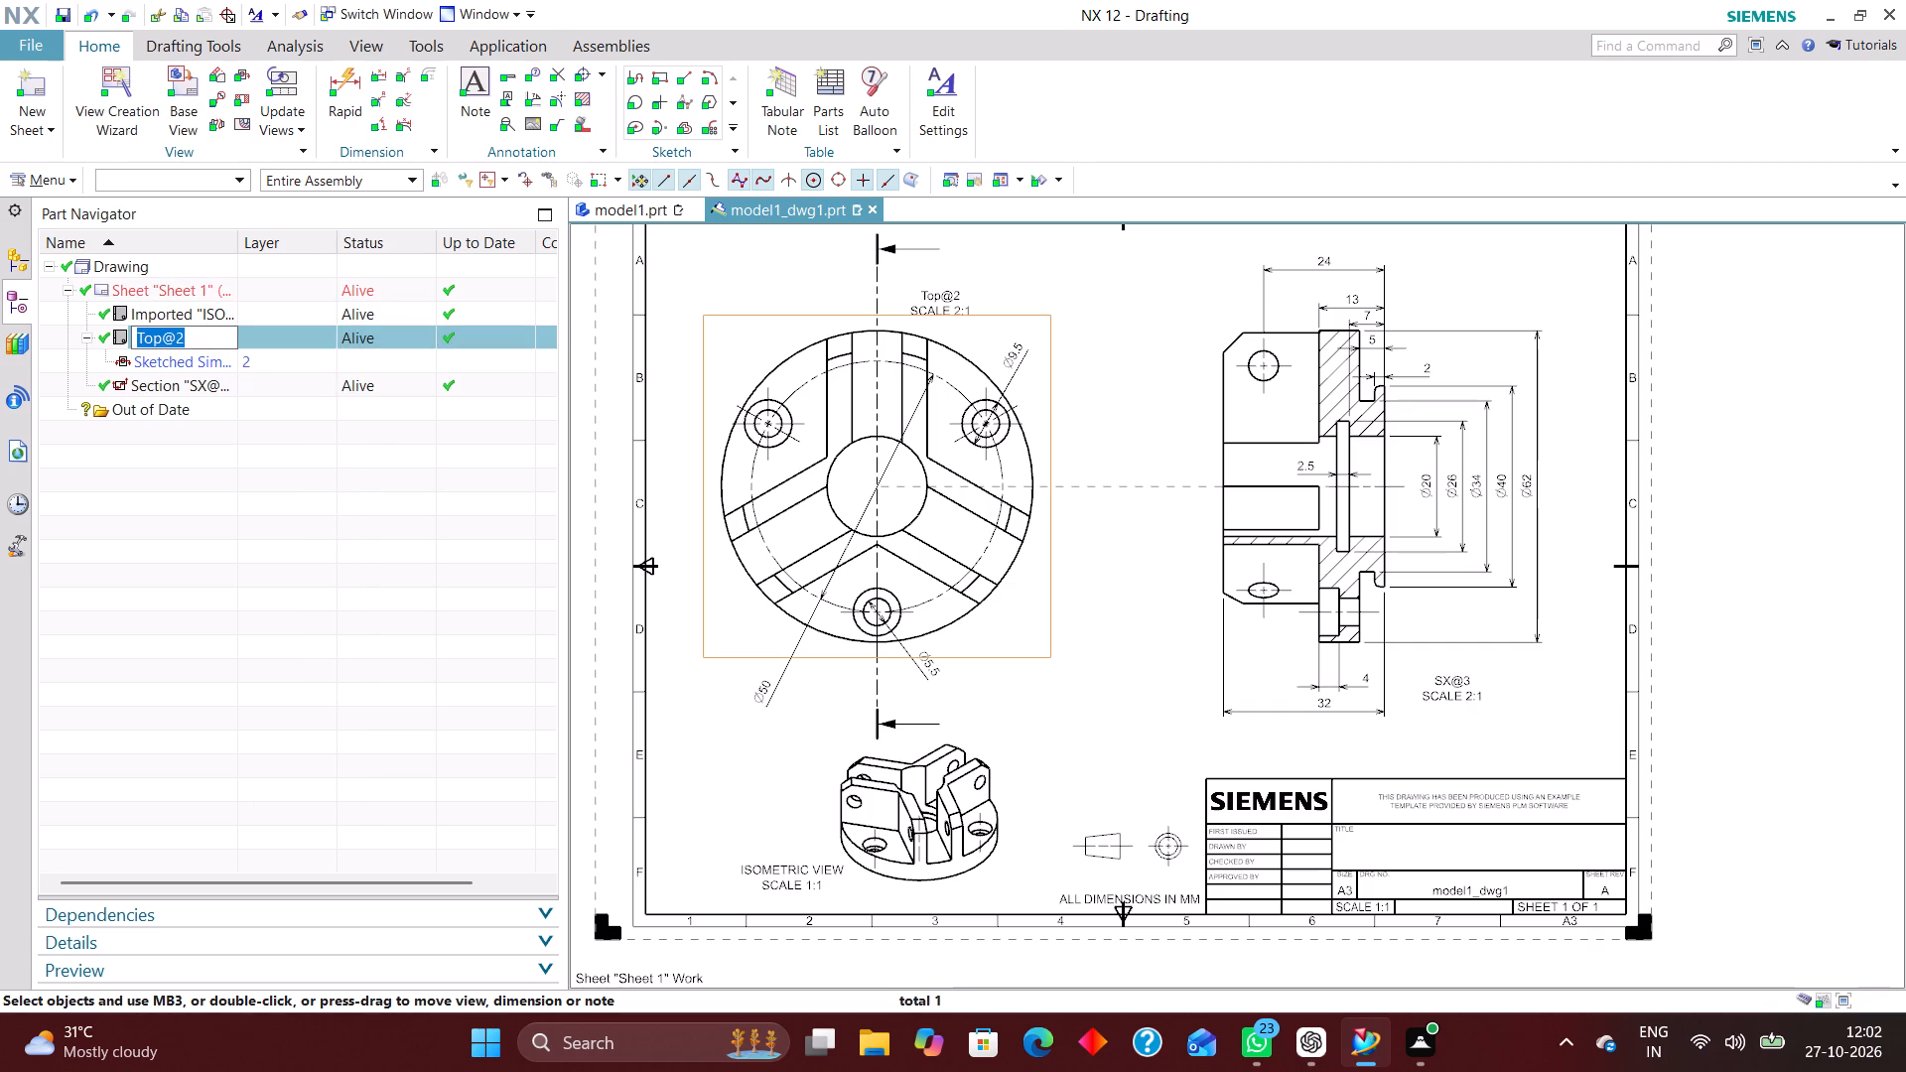
{"action": "type", "text": "TOP VIEW"}
{"action": "key", "text": "Return"}
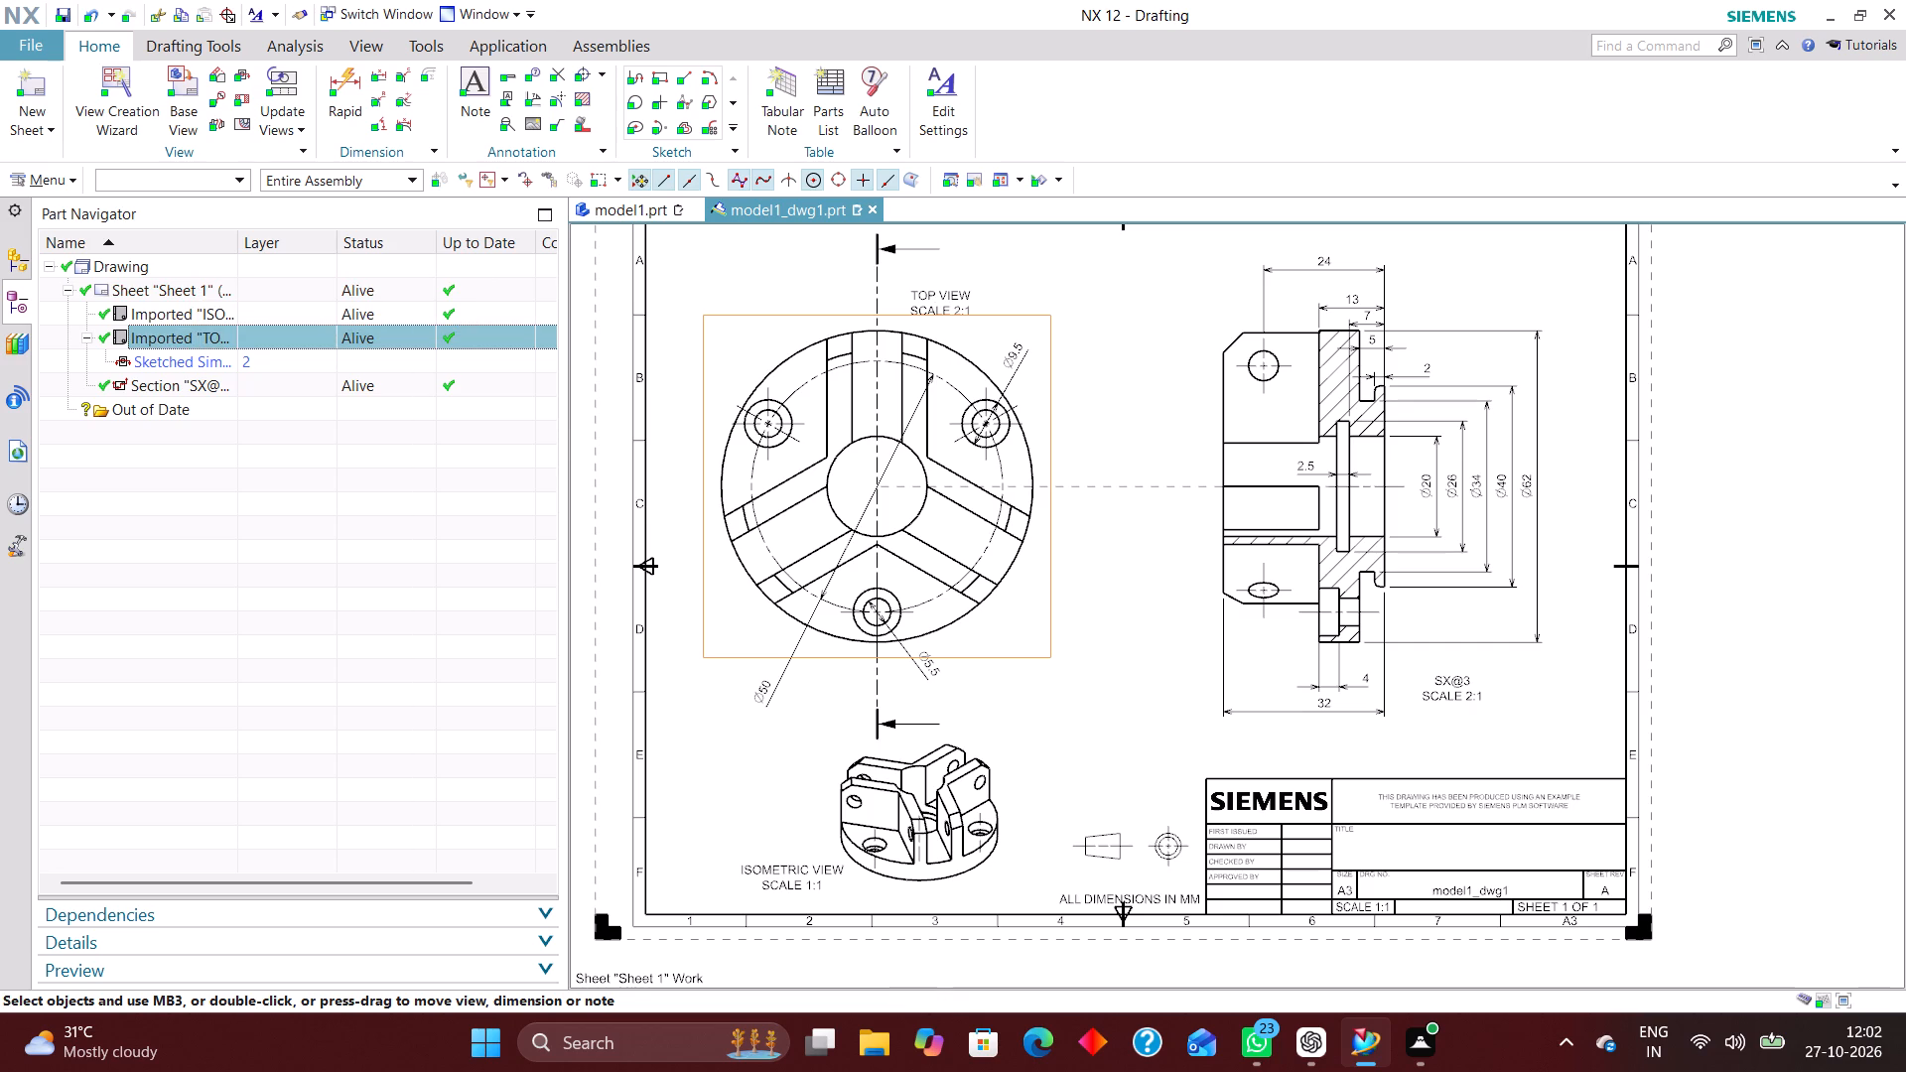
Rename the section view as SECTION VIEW A - A.
{"action": "left_click", "coordinate": [260, 377]}
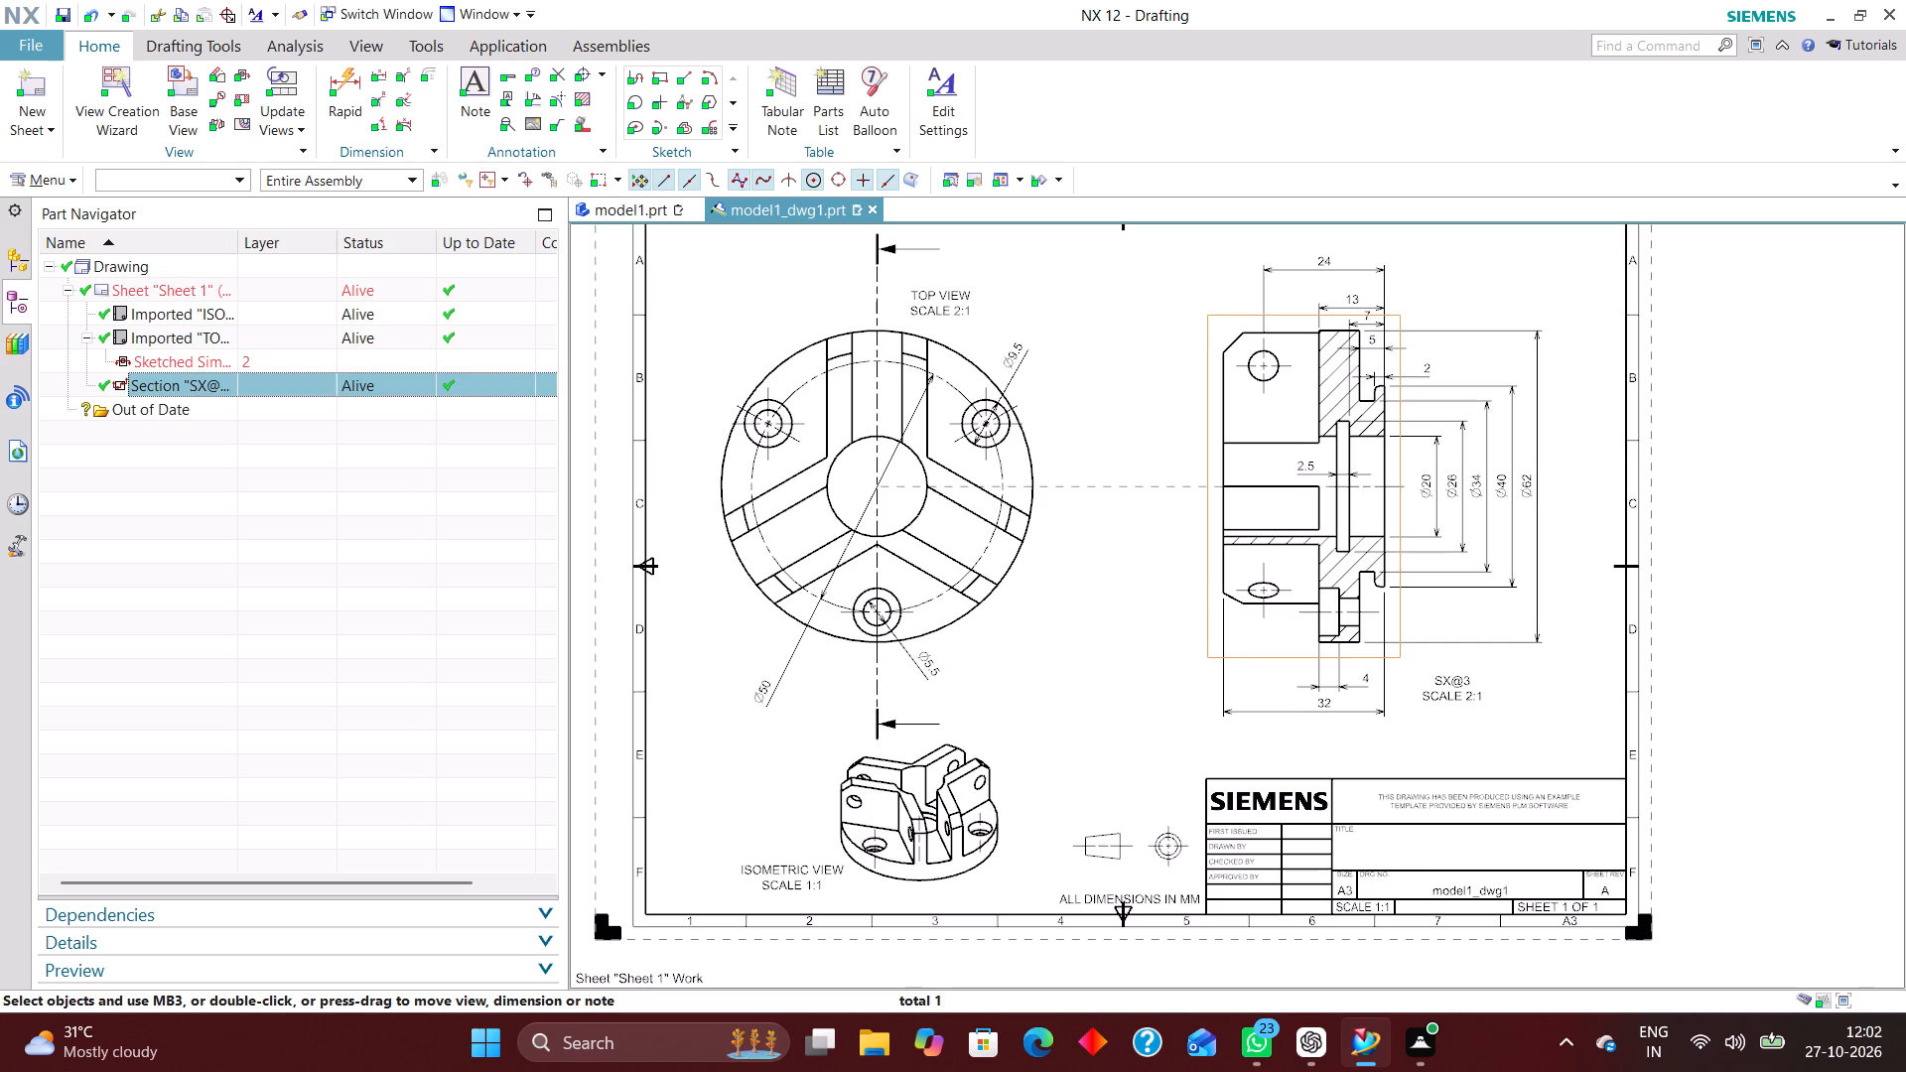
{"action": "right_click", "coordinate": [260, 377]}
{"action": "right_click", "coordinate": [260, 383]}
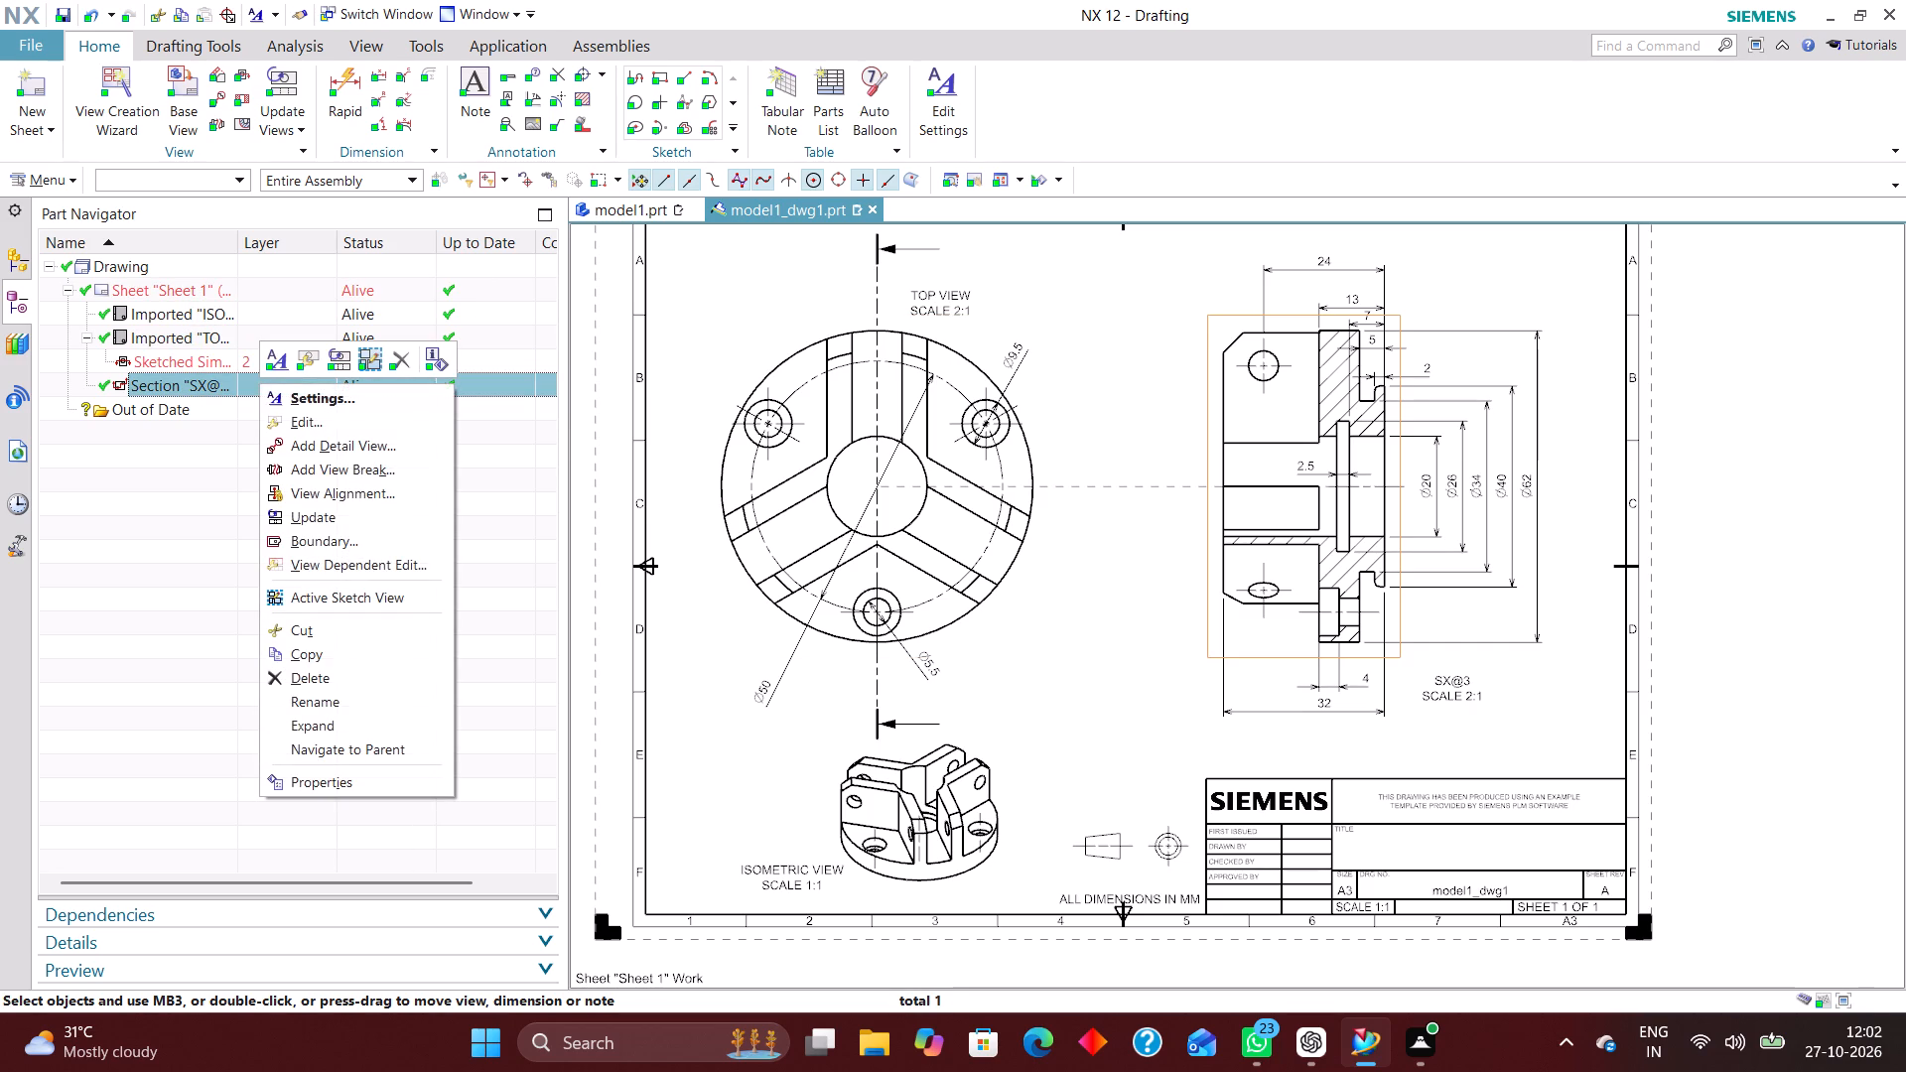
{"action": "left_click", "coordinate": [346, 700]}
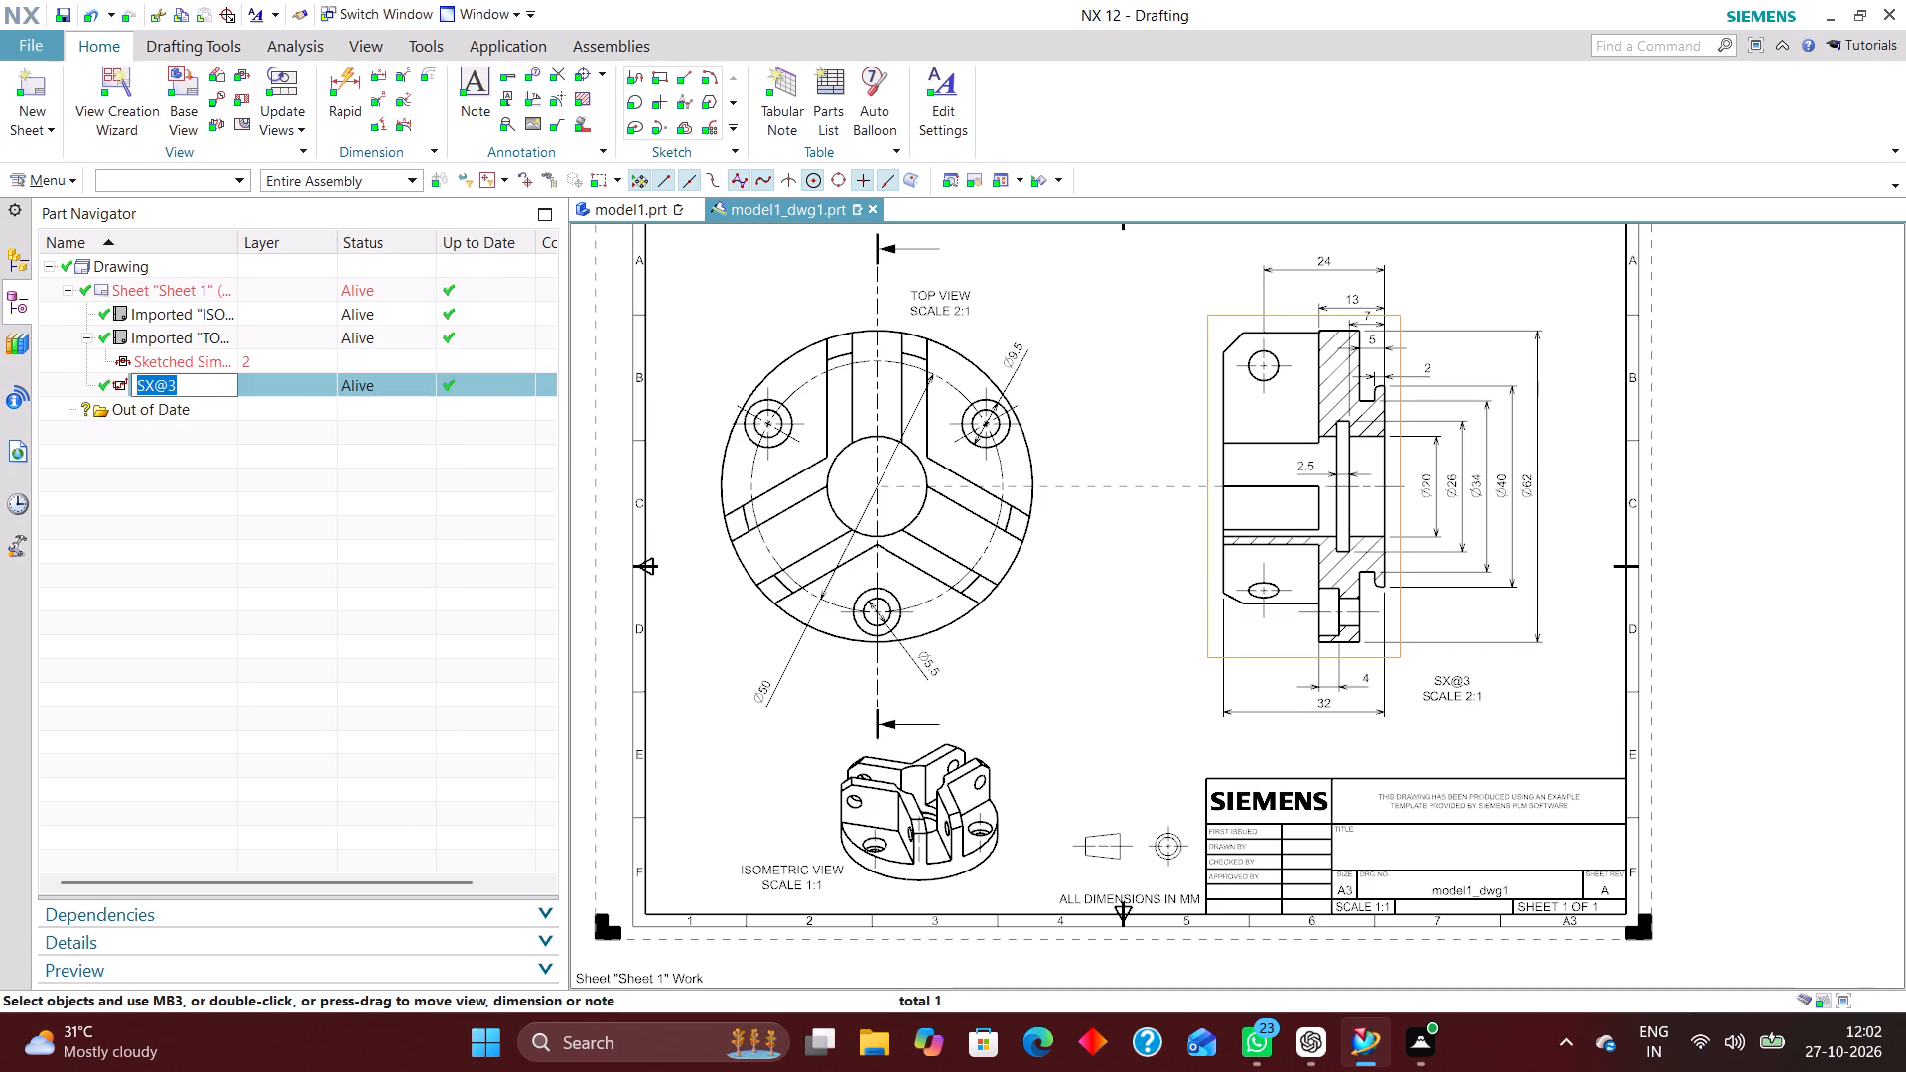
{"action": "key", "text": "BackSpace"}
{"action": "type", "text": "SECTIOB"}
{"action": "key", "text": "BackSpace"}
{"action": "key", "text": "BackSpace"}
{"action": "type", "text": "N VIEW"}
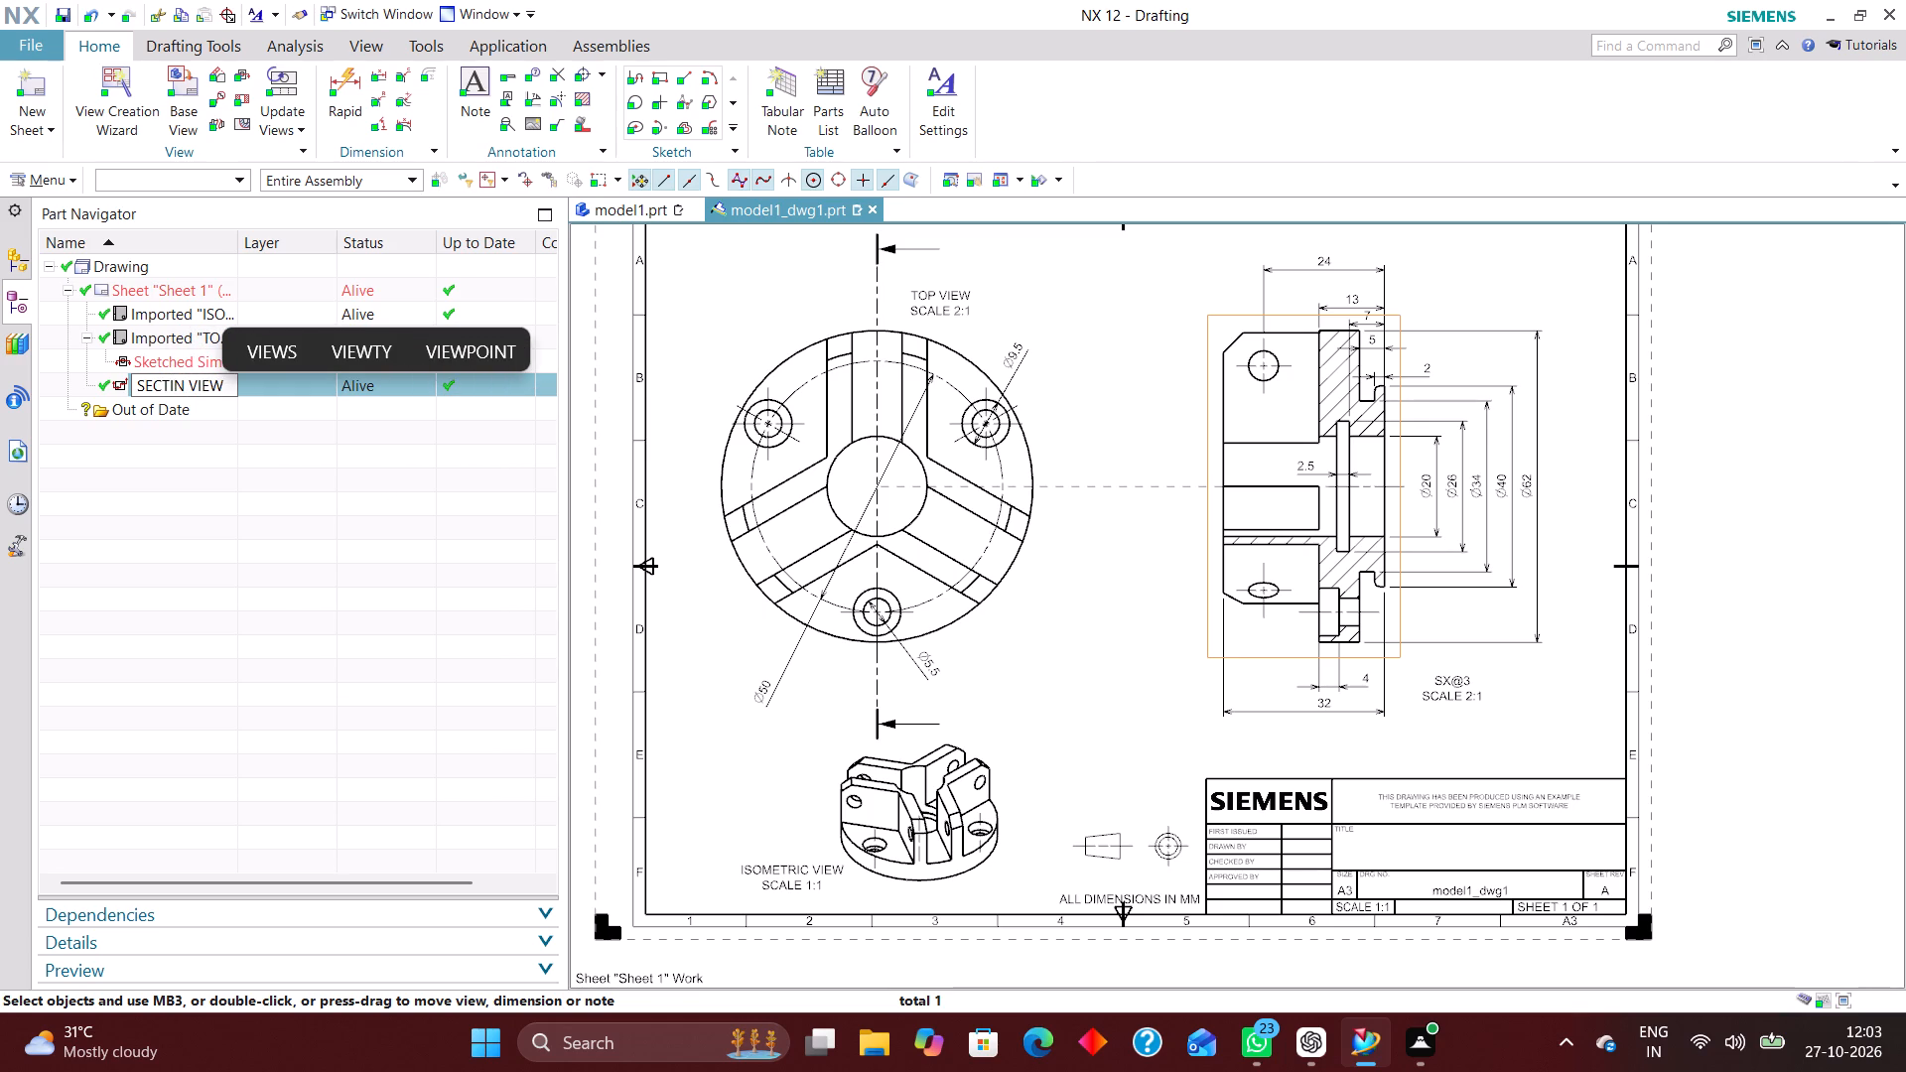
{"action": "key", "text": "Left"}
{"action": "key", "text": "Left"}
{"action": "key", "text": "Left"}
{"action": "key", "text": "Left"}
{"action": "key", "text": "Left"}
{"action": "key", "text": "Left"}
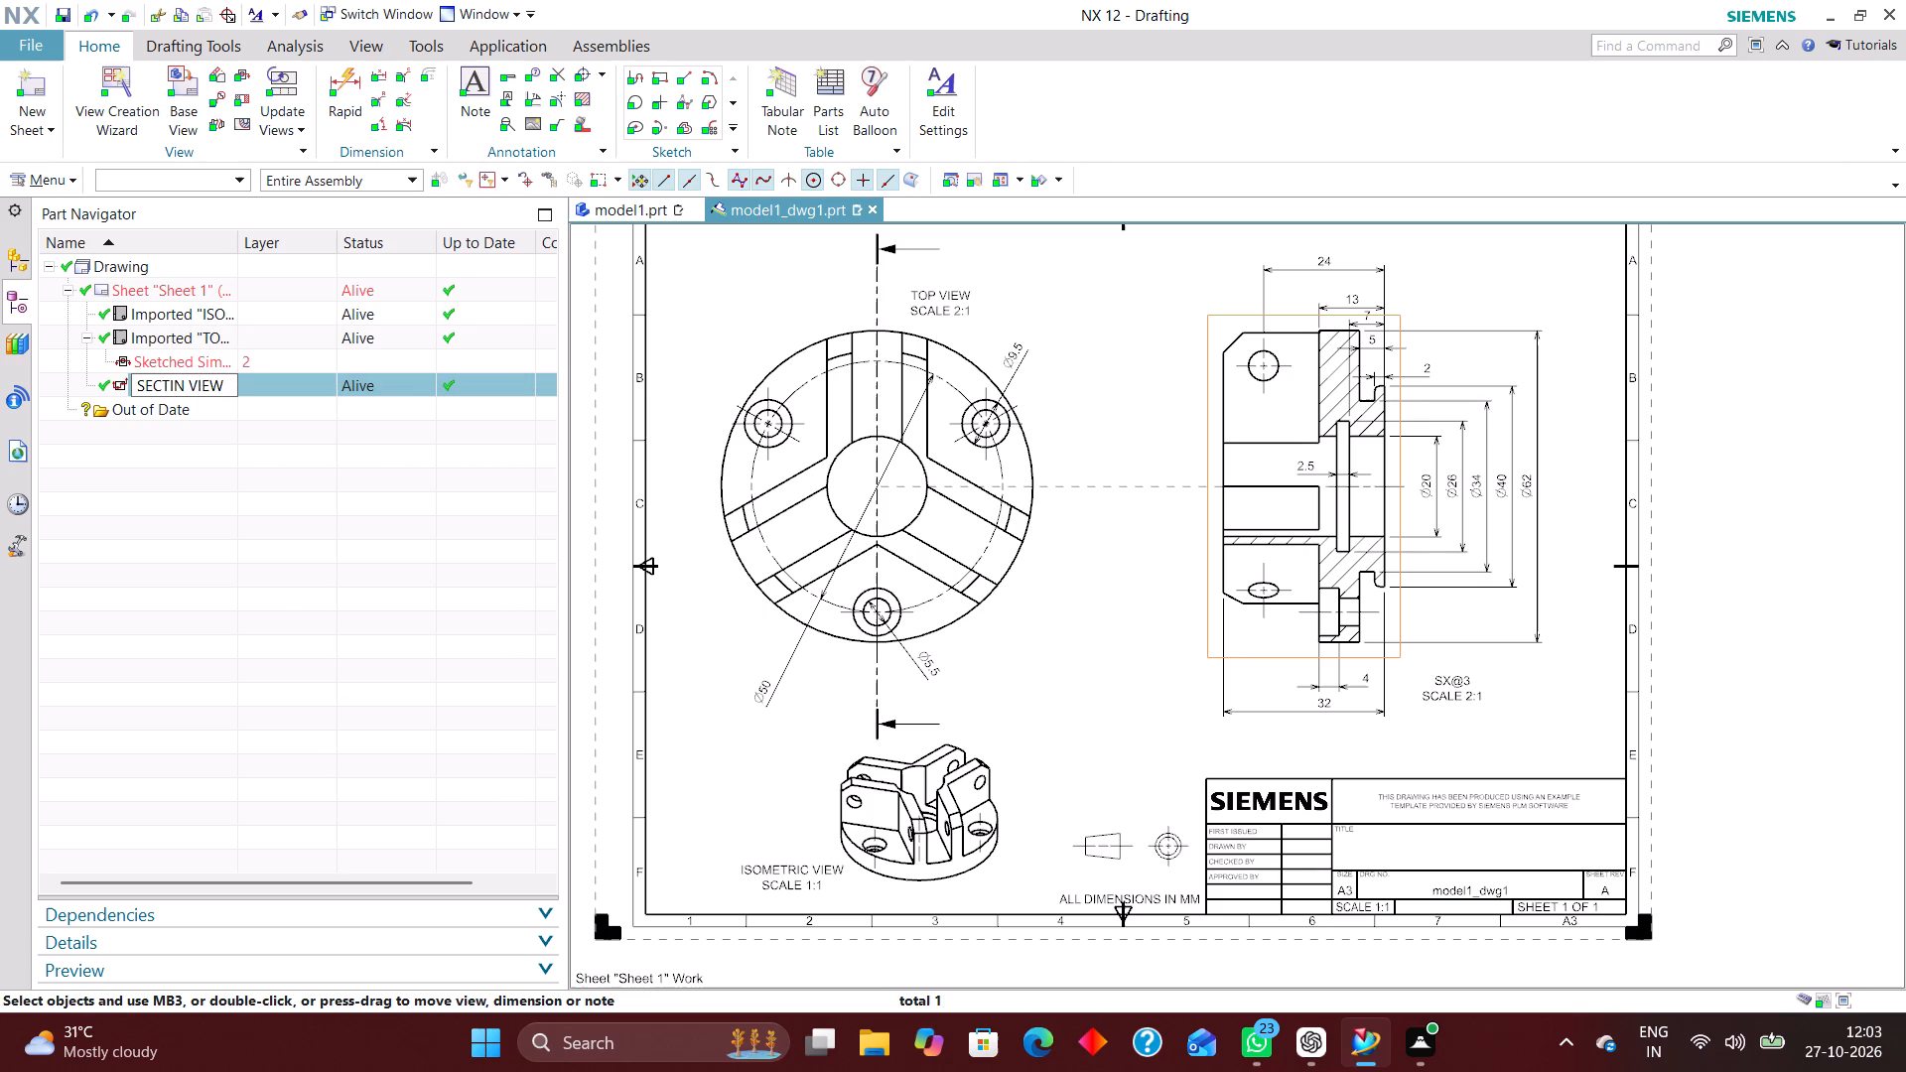
{"action": "key", "text": "o"}
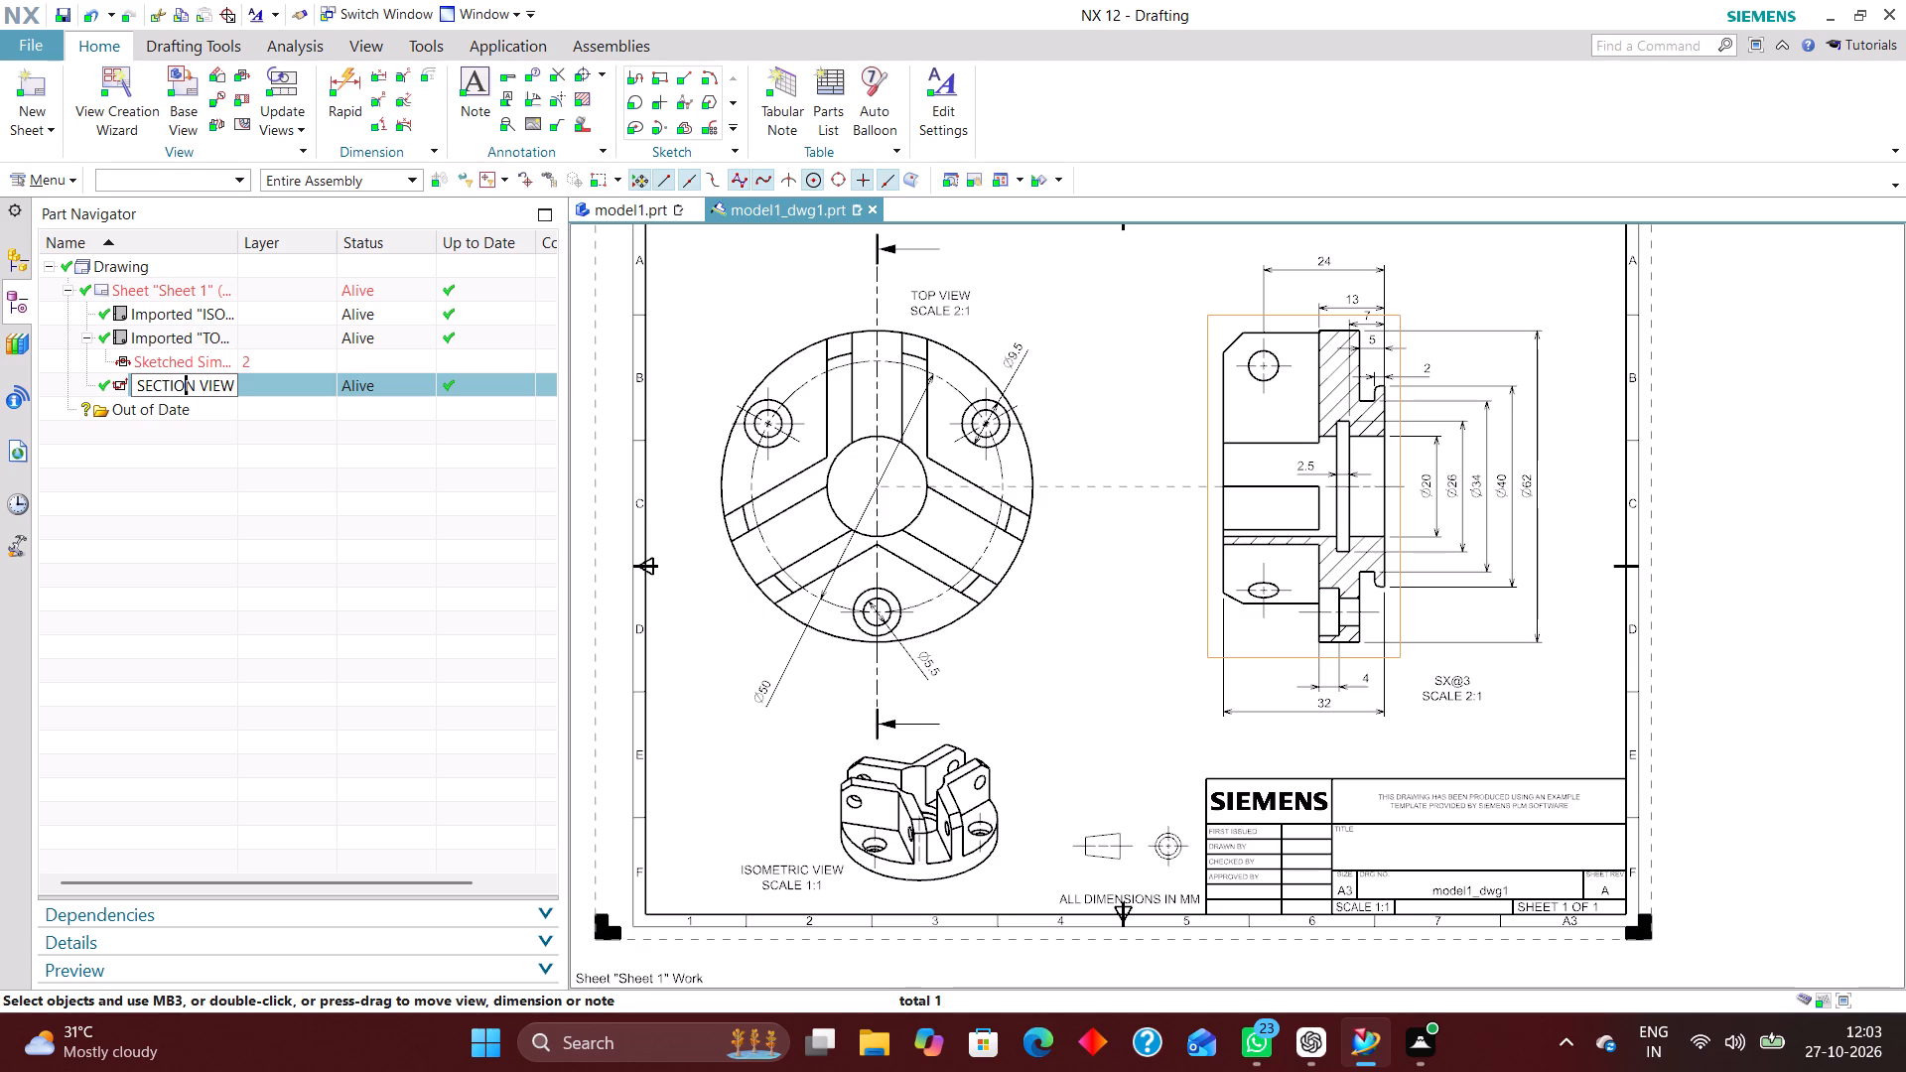
{"action": "key", "text": "Right"}
{"action": "key", "text": "Right"}
{"action": "key", "text": "Right"}
{"action": "key", "text": "Right"}
{"action": "key", "text": "Right"}
{"action": "key", "text": "Right"}
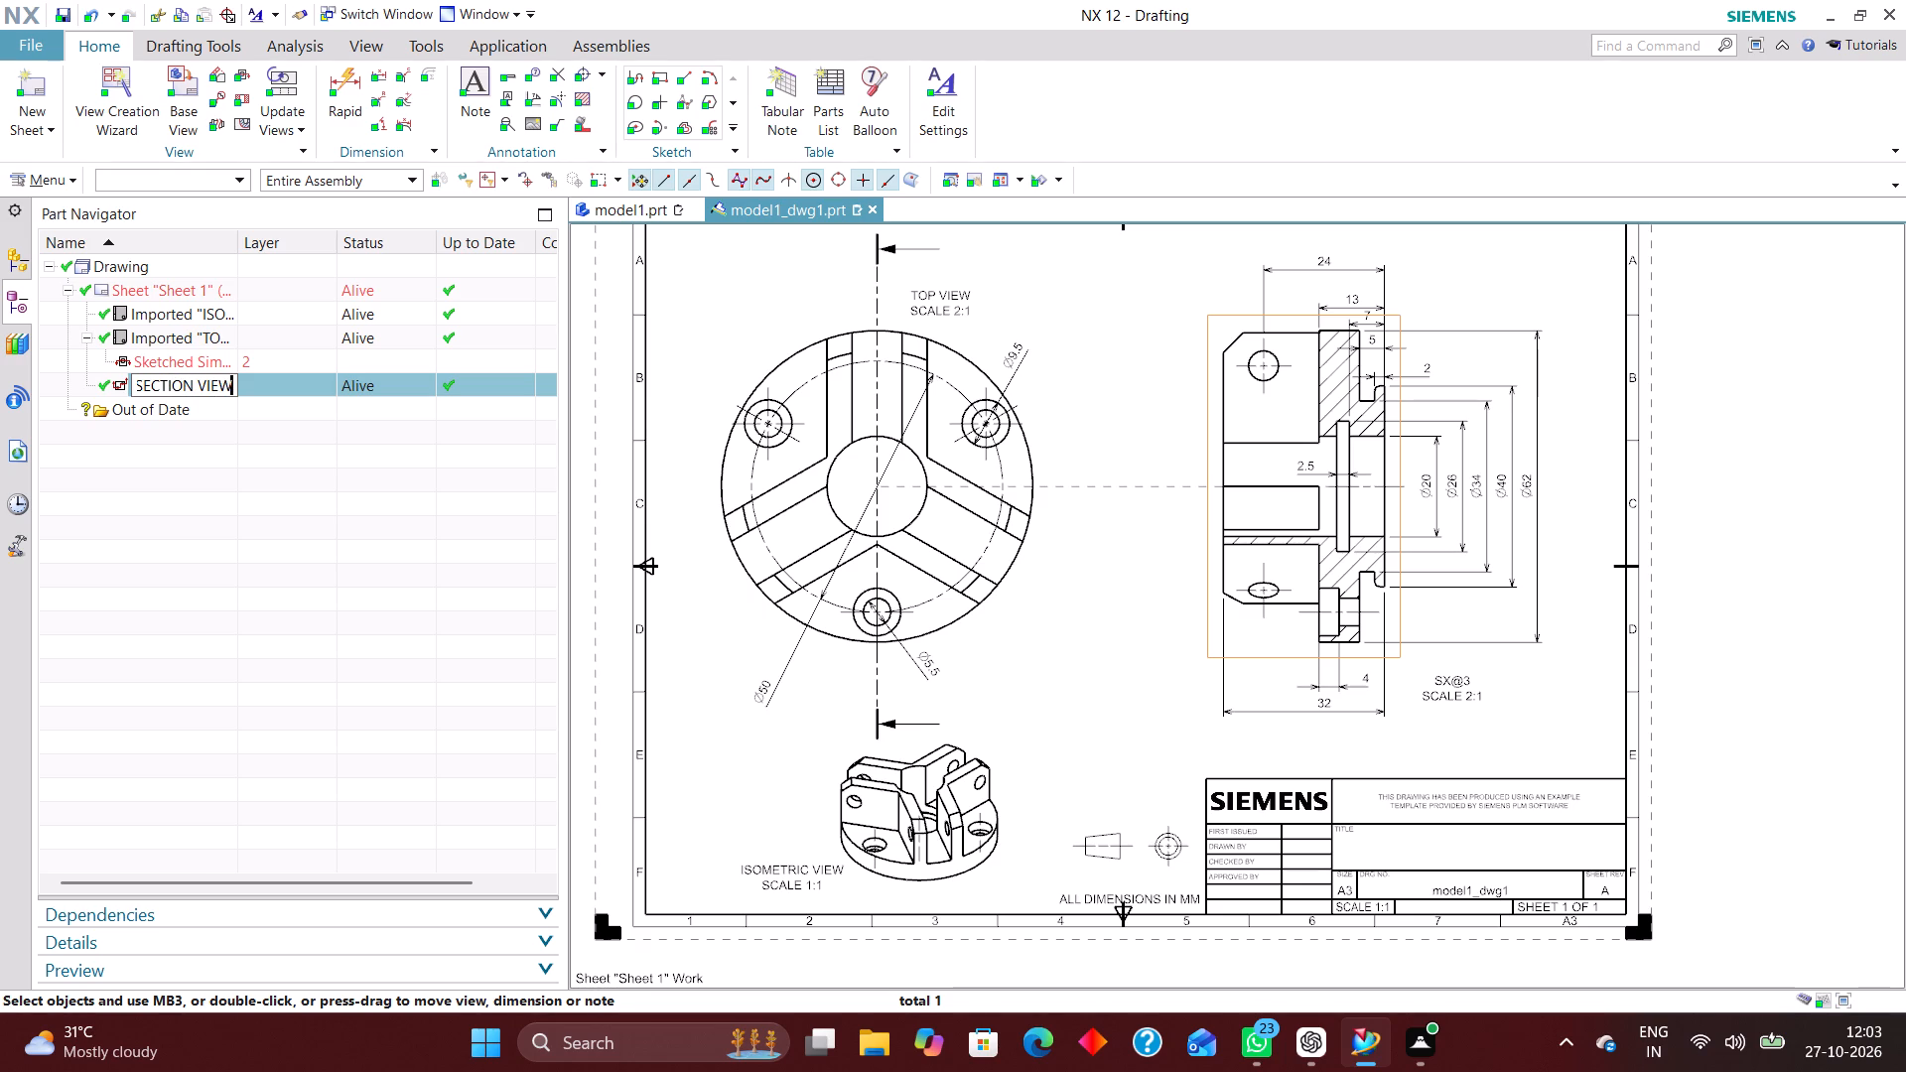
{"action": "key", "text": "Right"}
{"action": "key", "text": "space"}
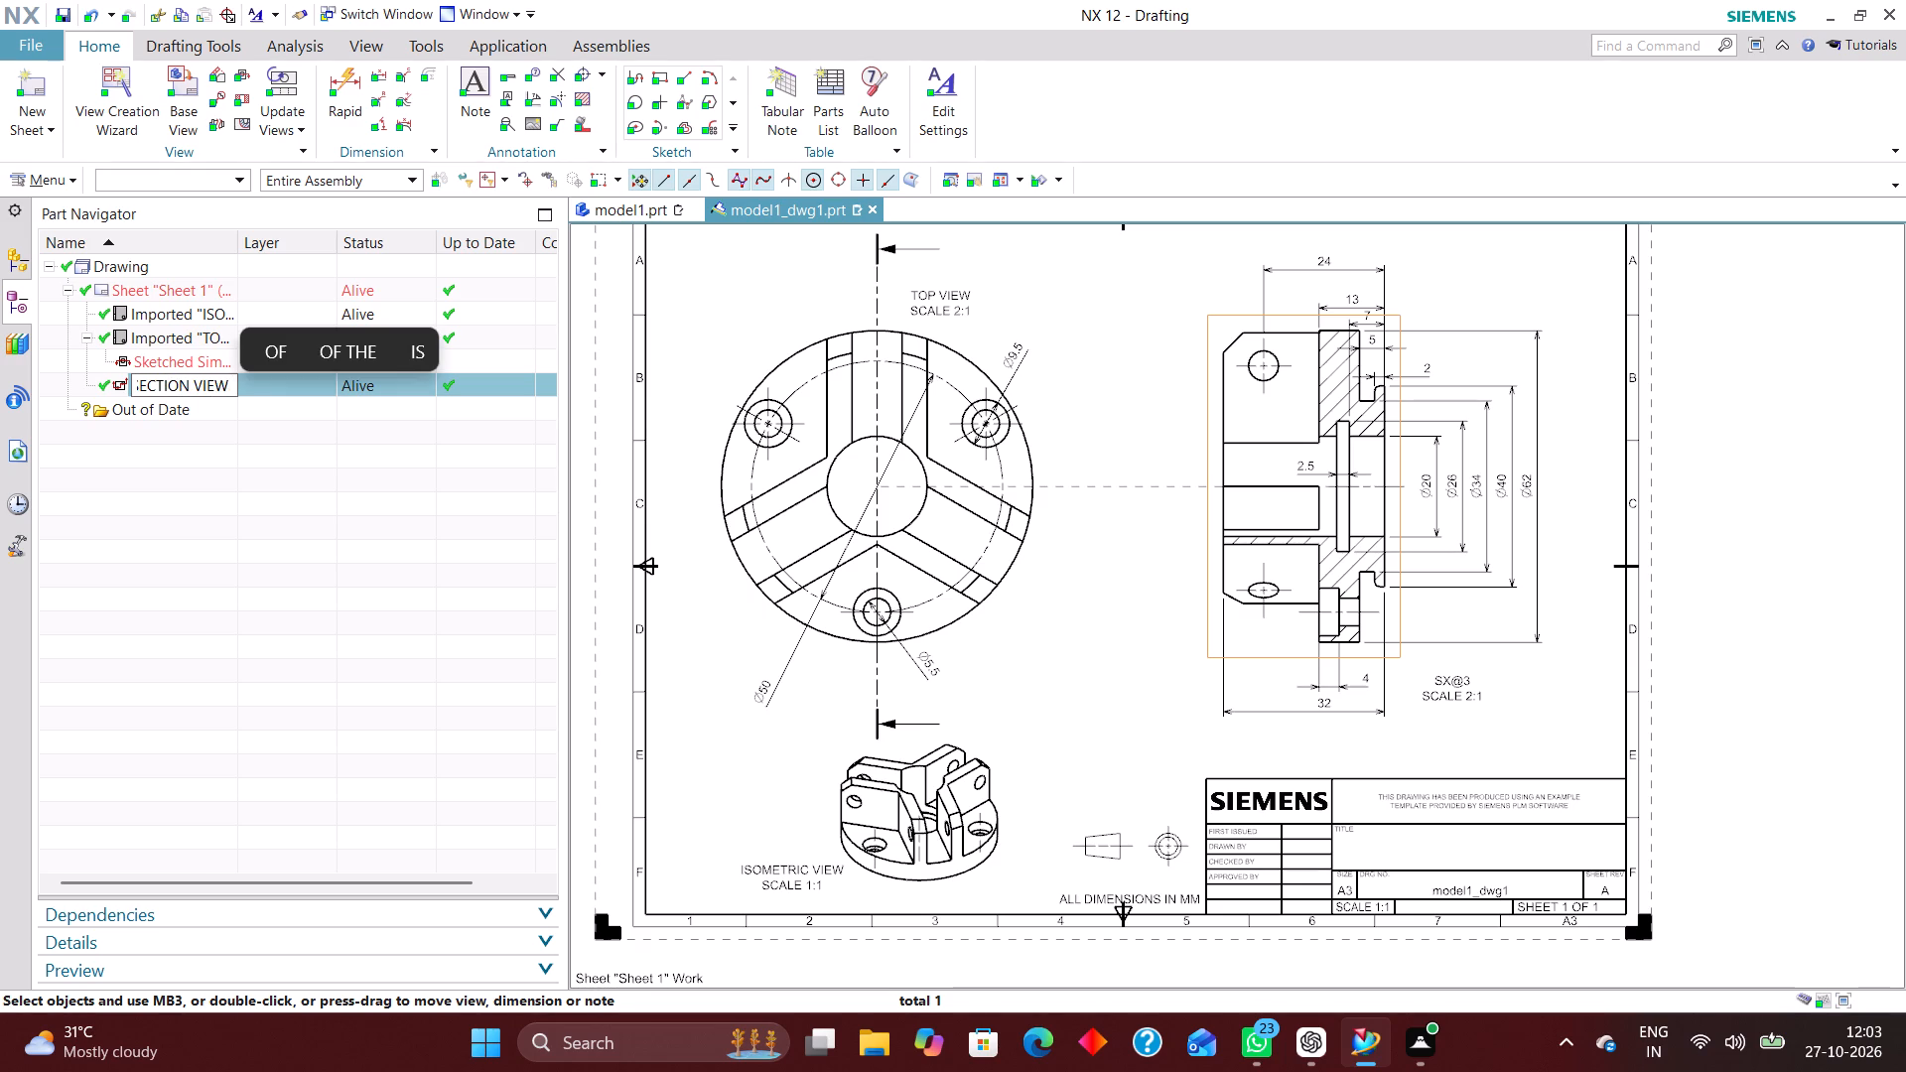
{"action": "type", "text": "A"}
{"action": "key", "text": "space"}
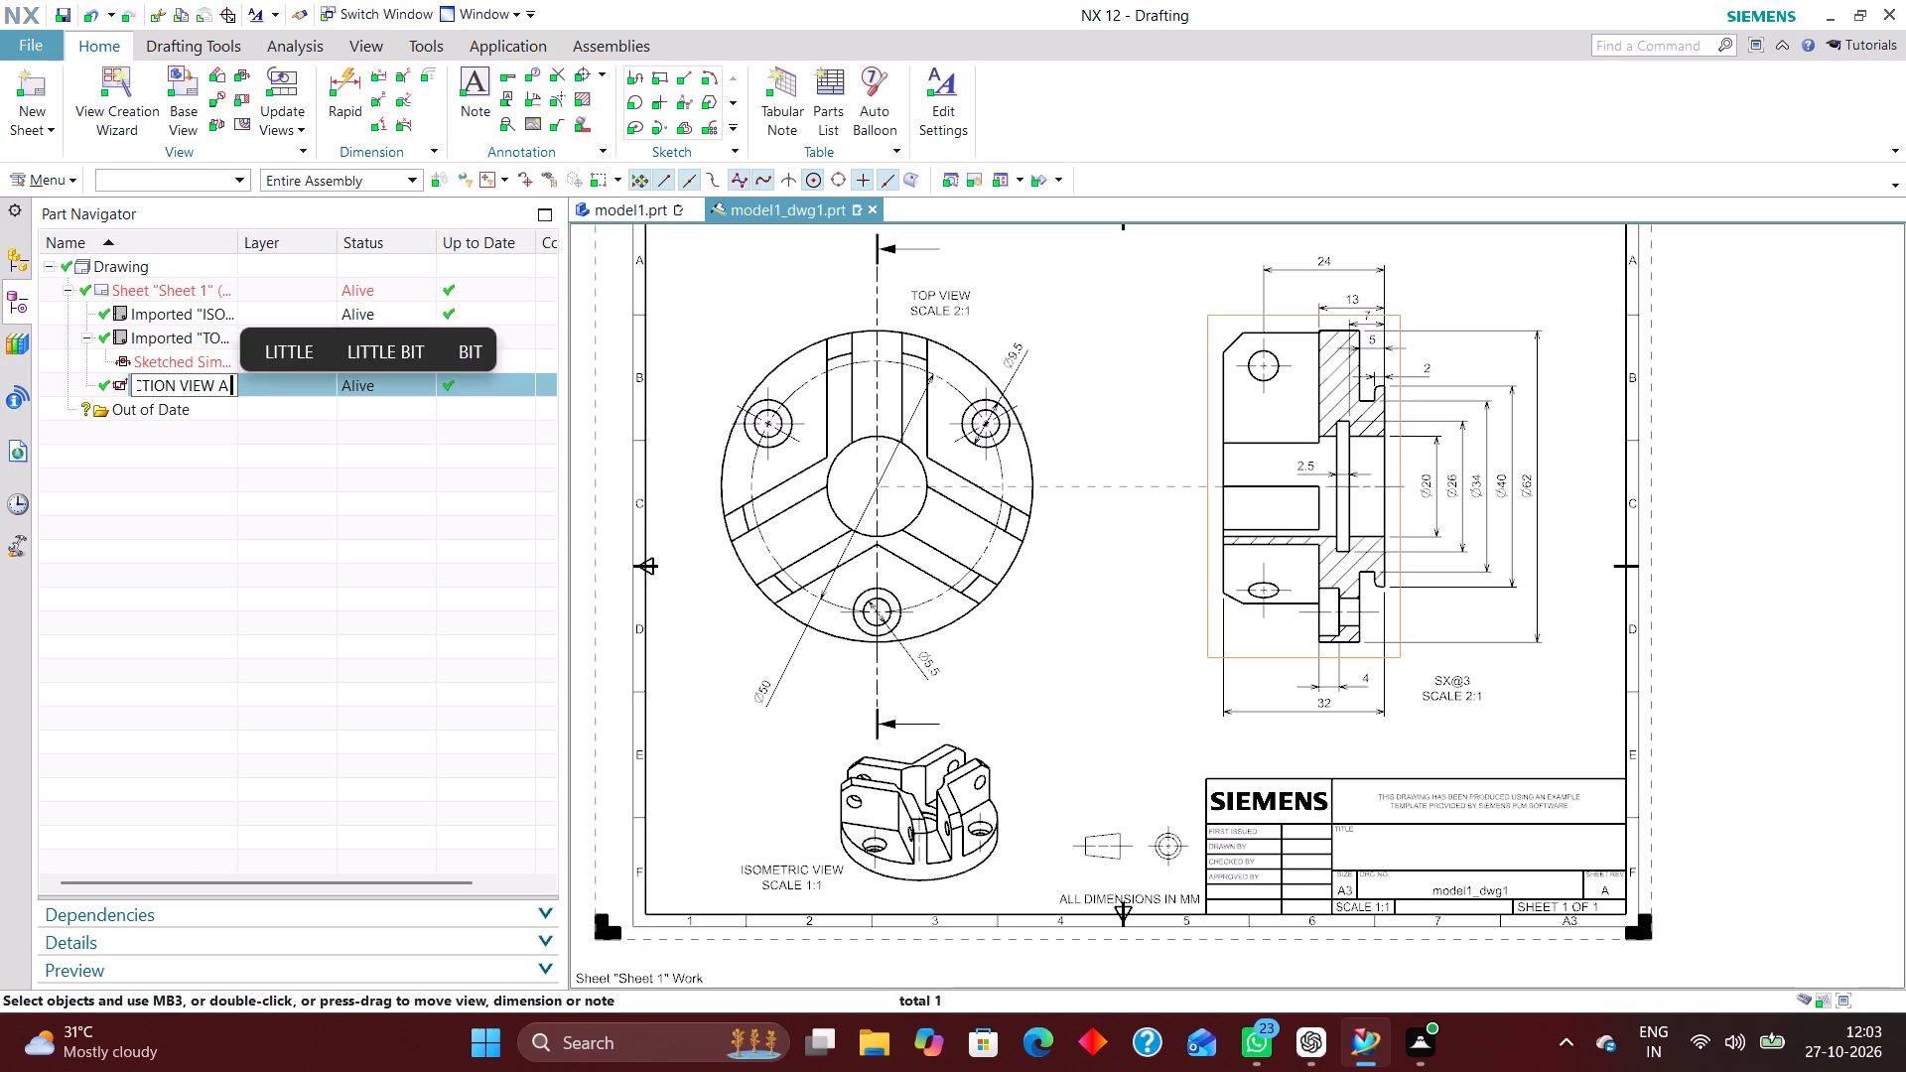
{"action": "type", "text": "- A"}
{"action": "key", "text": "Return"}
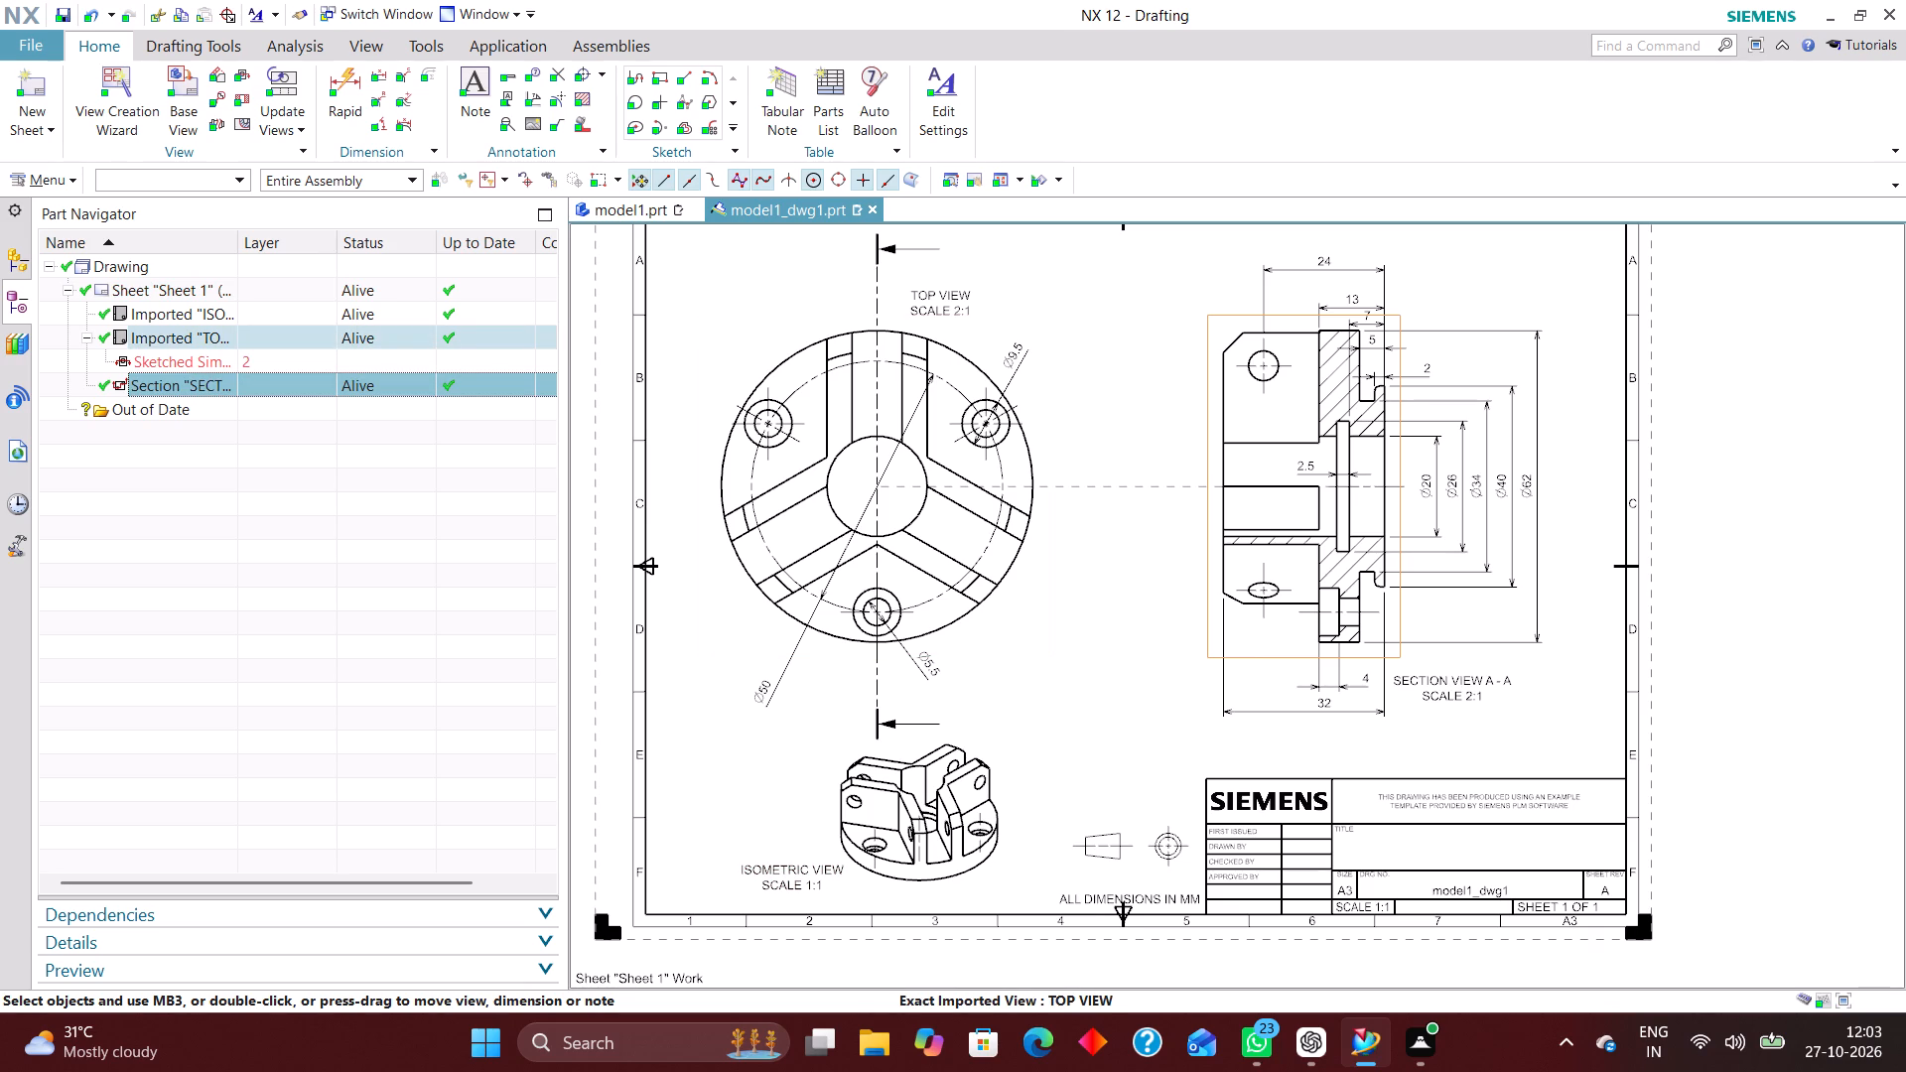
Set the text justification to Left on the name and scale labels of the section, top and isometric views.
{"action": "double_click", "coordinate": [1456, 685]}
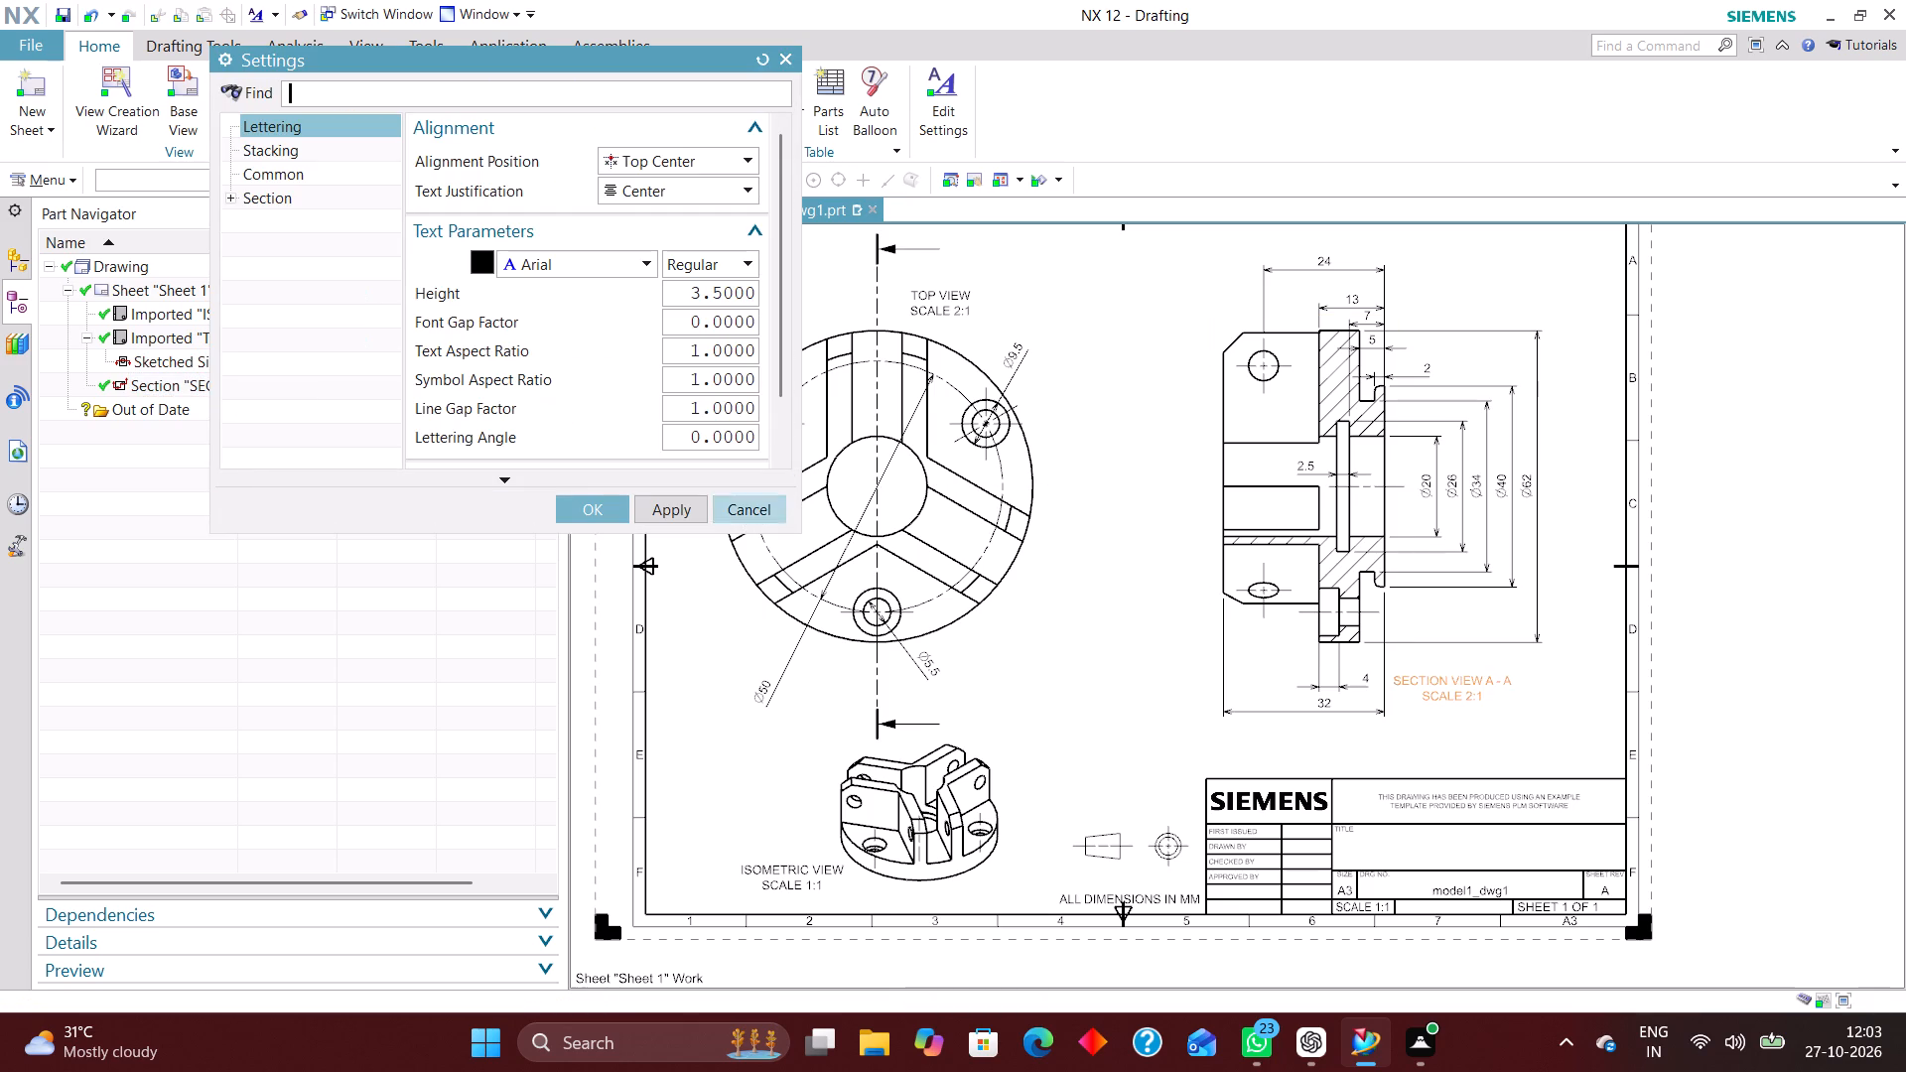
{"action": "left_click", "coordinate": [709, 192]}
{"action": "left_click", "coordinate": [669, 219]}
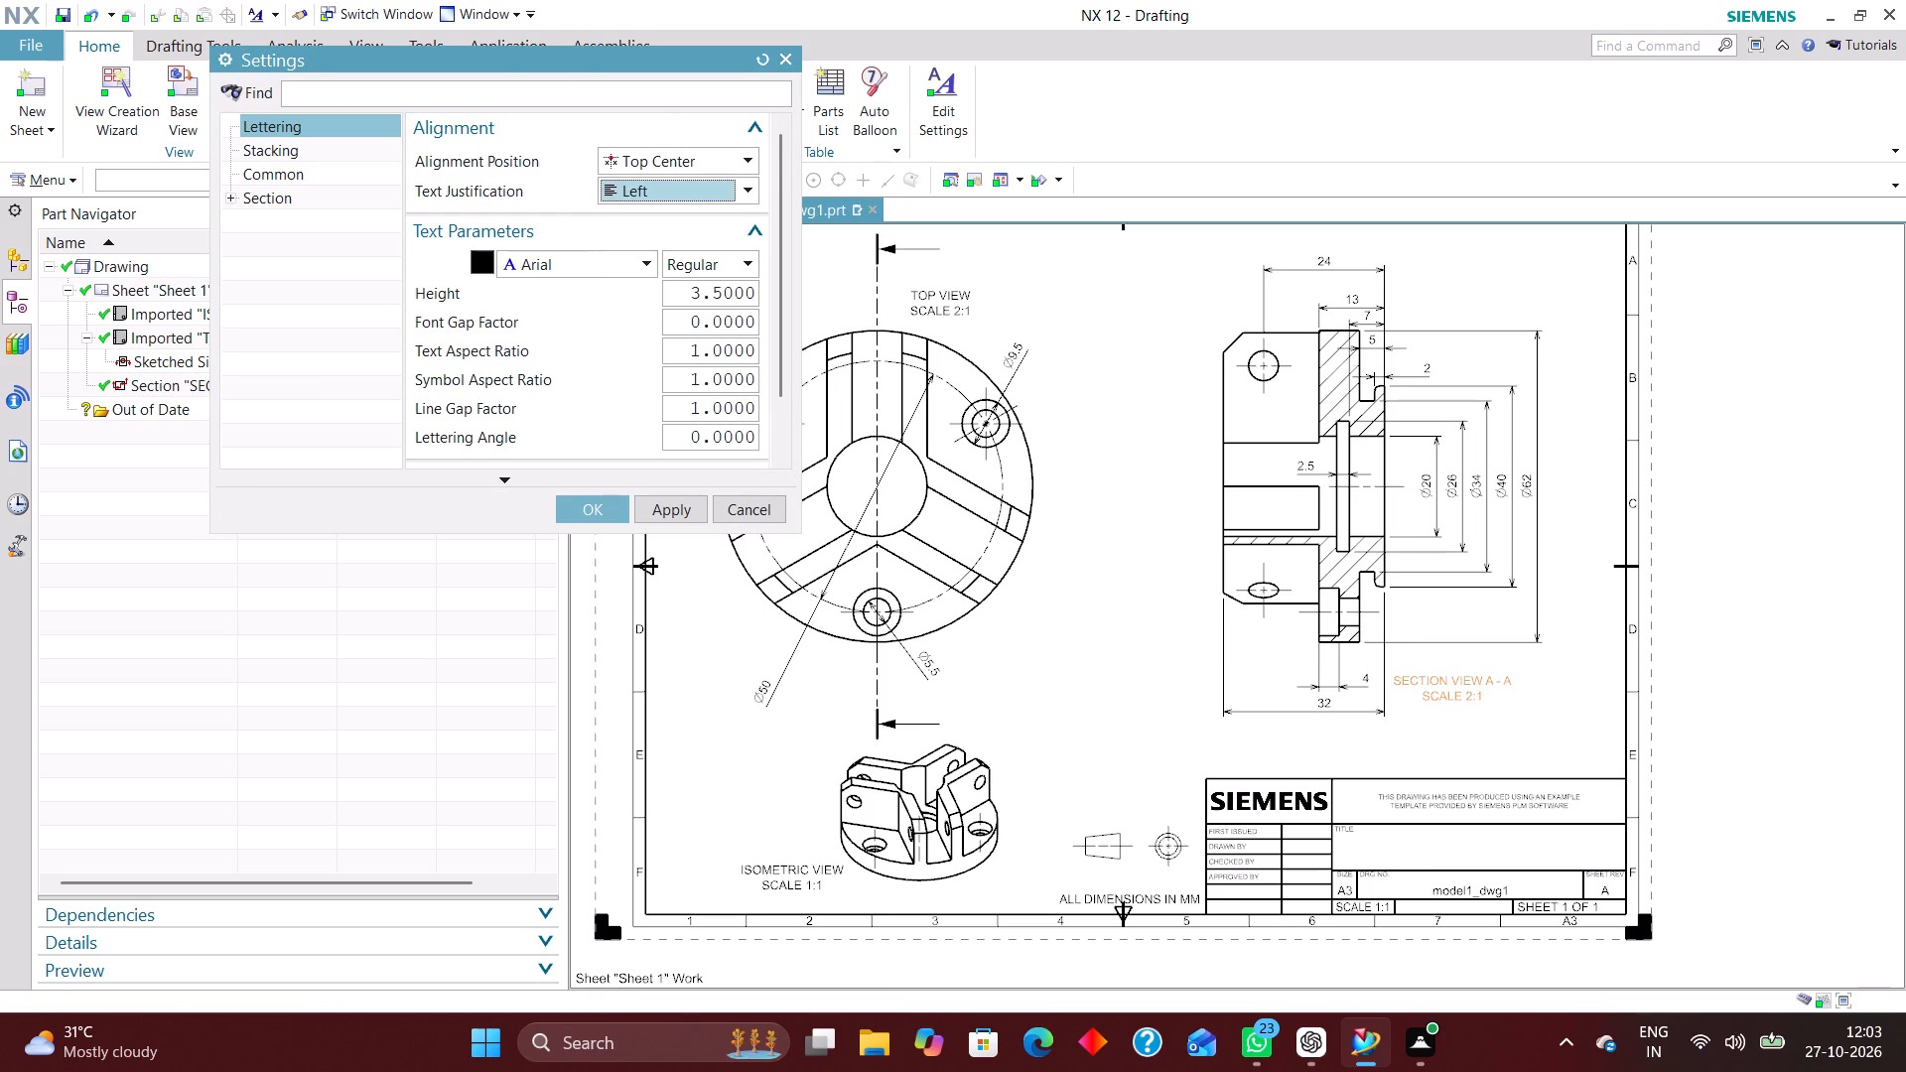
{"action": "left_click", "coordinate": [602, 508]}
{"action": "double_click", "coordinate": [949, 308]}
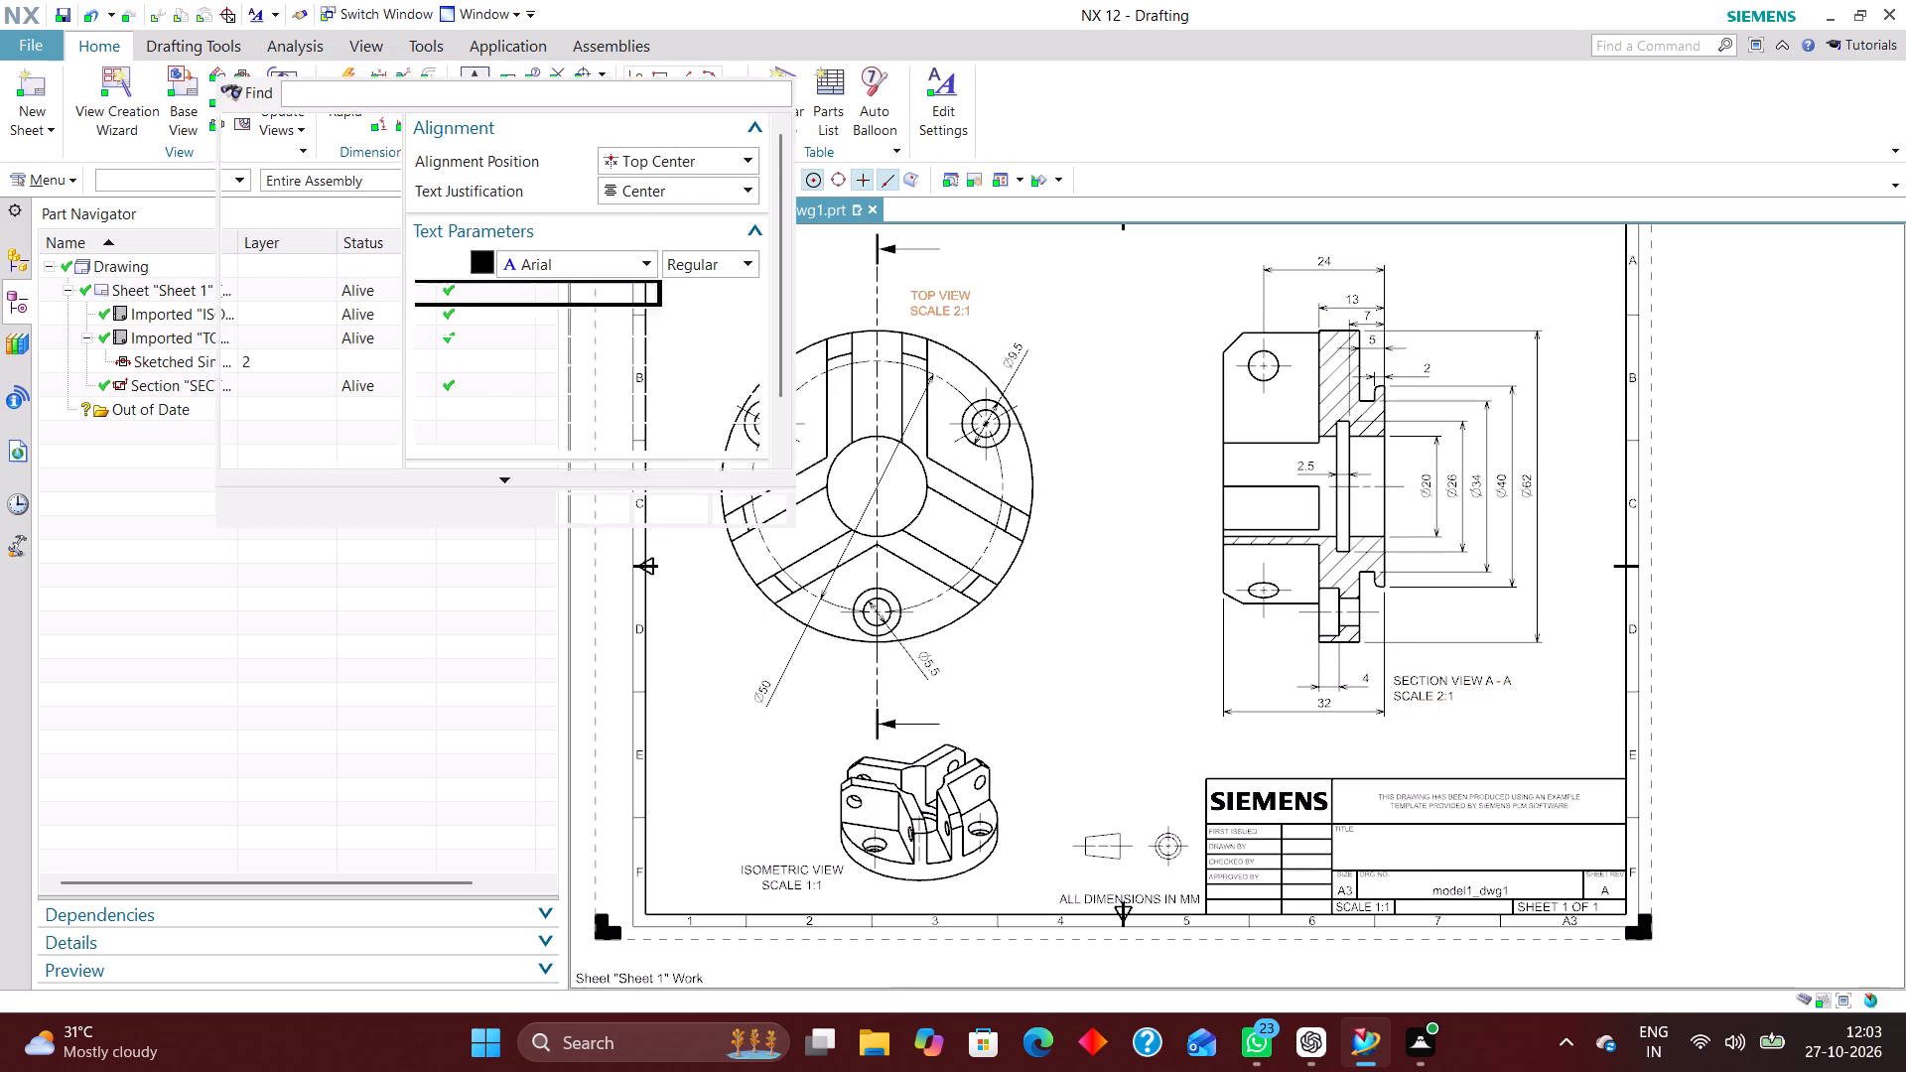
{"action": "left_click", "coordinate": [729, 186]}
{"action": "left_click", "coordinate": [669, 215]}
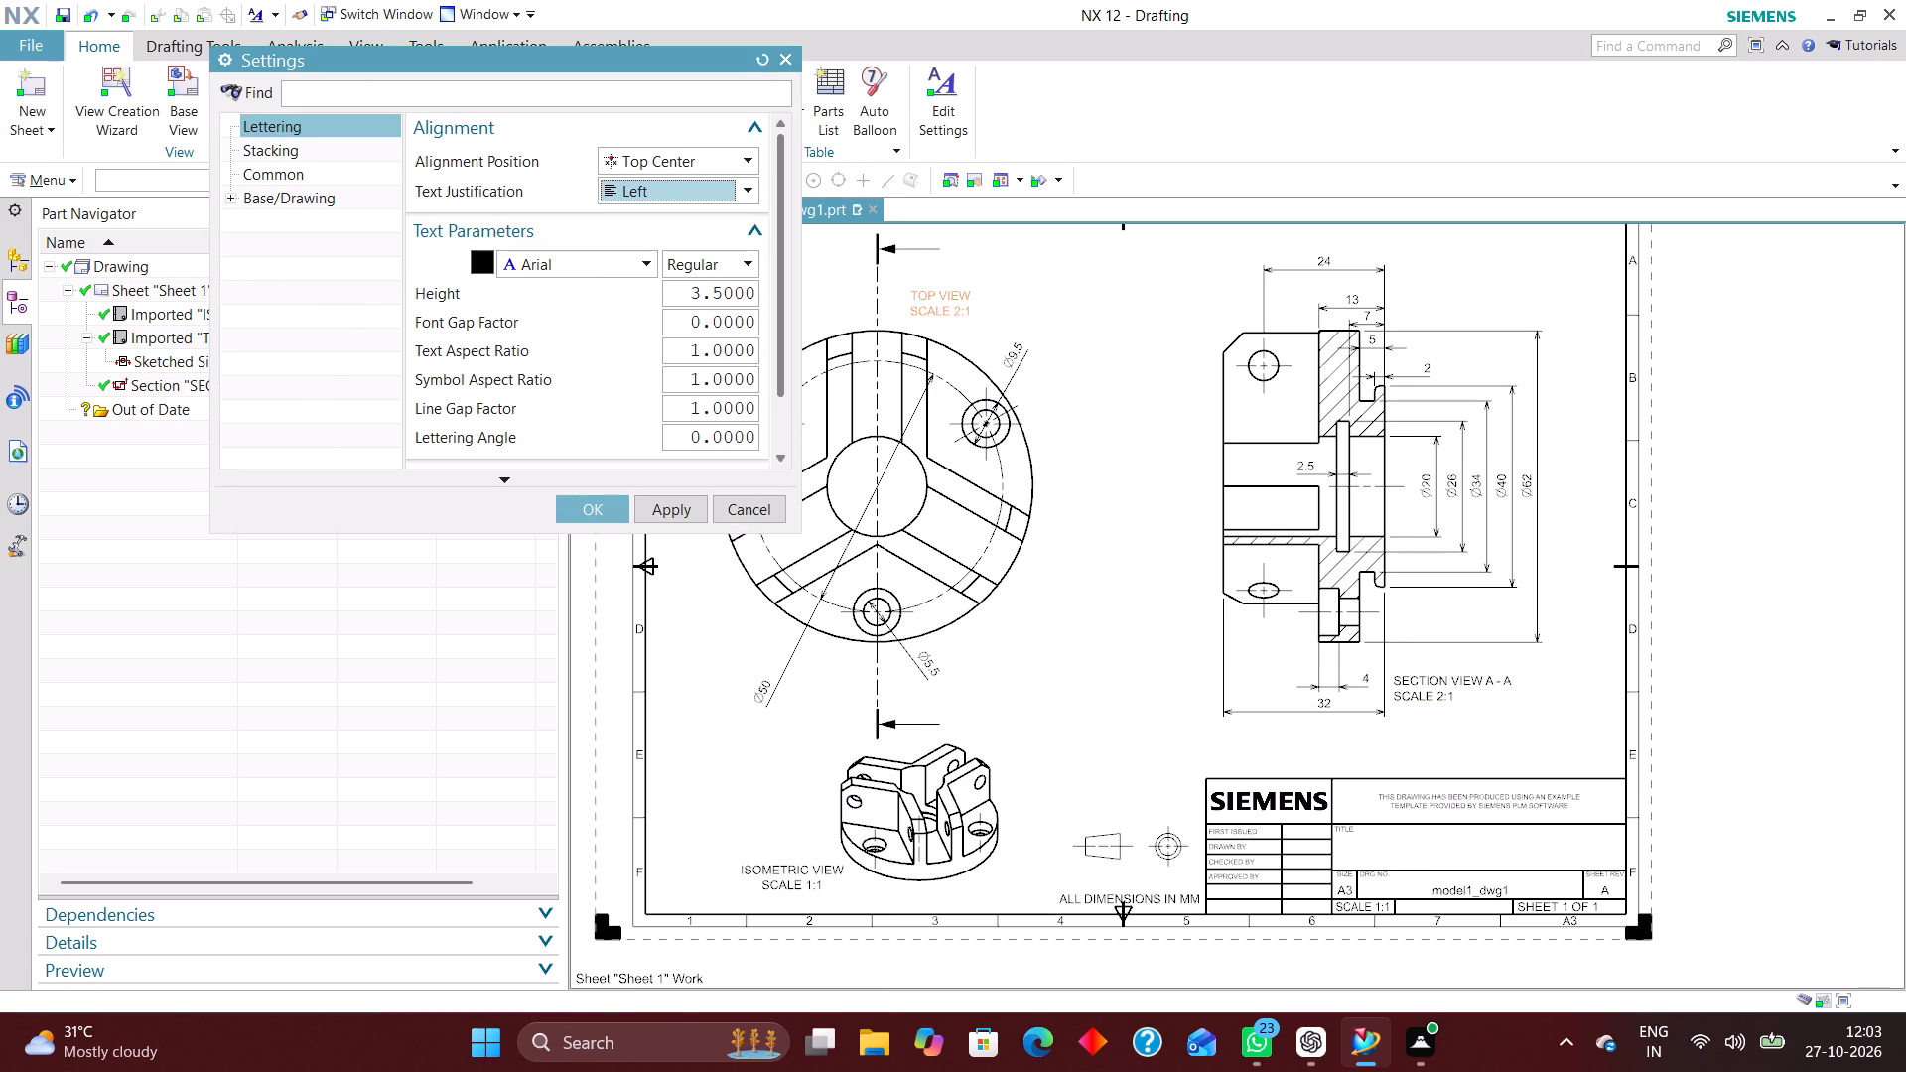
{"action": "left_click", "coordinate": [585, 503]}
{"action": "double_click", "coordinate": [798, 884]}
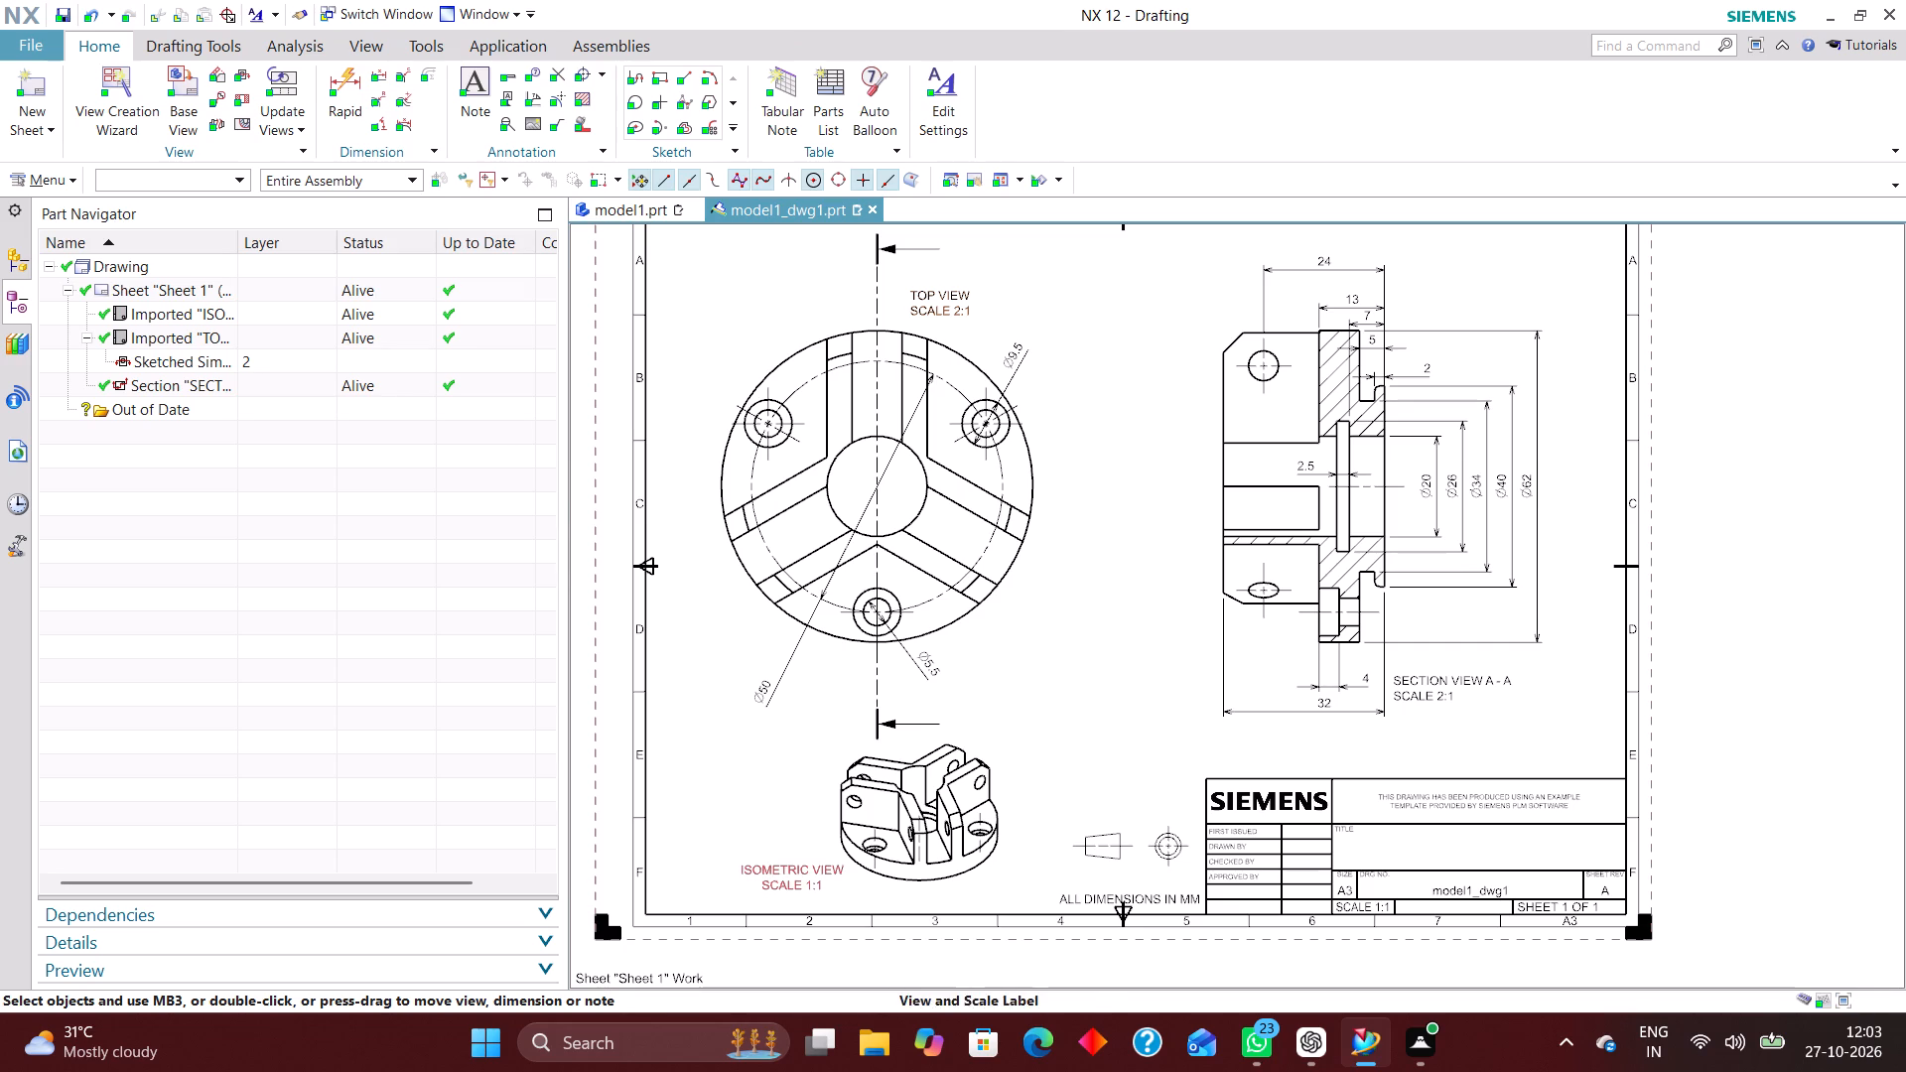
{"action": "left_click", "coordinate": [697, 194]}
{"action": "left_click", "coordinate": [686, 219]}
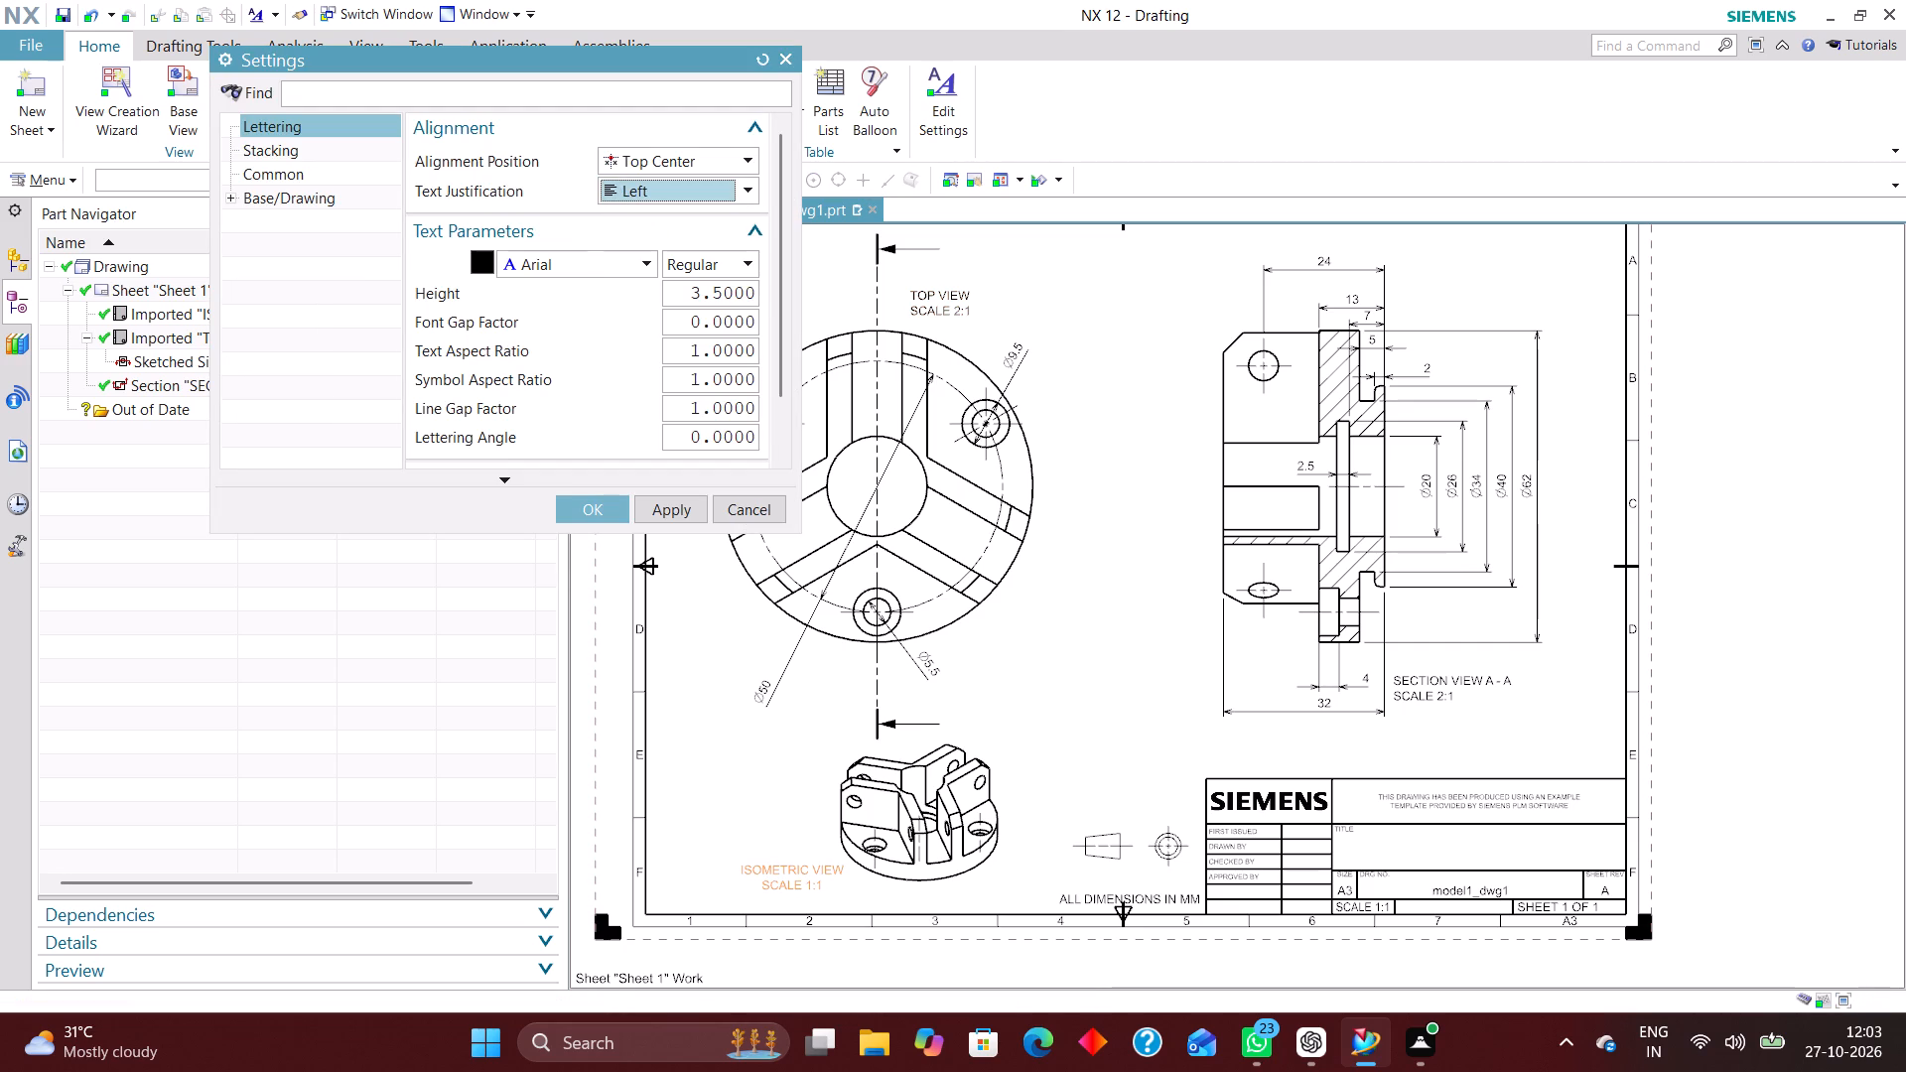
{"action": "left_click", "coordinate": [594, 513]}
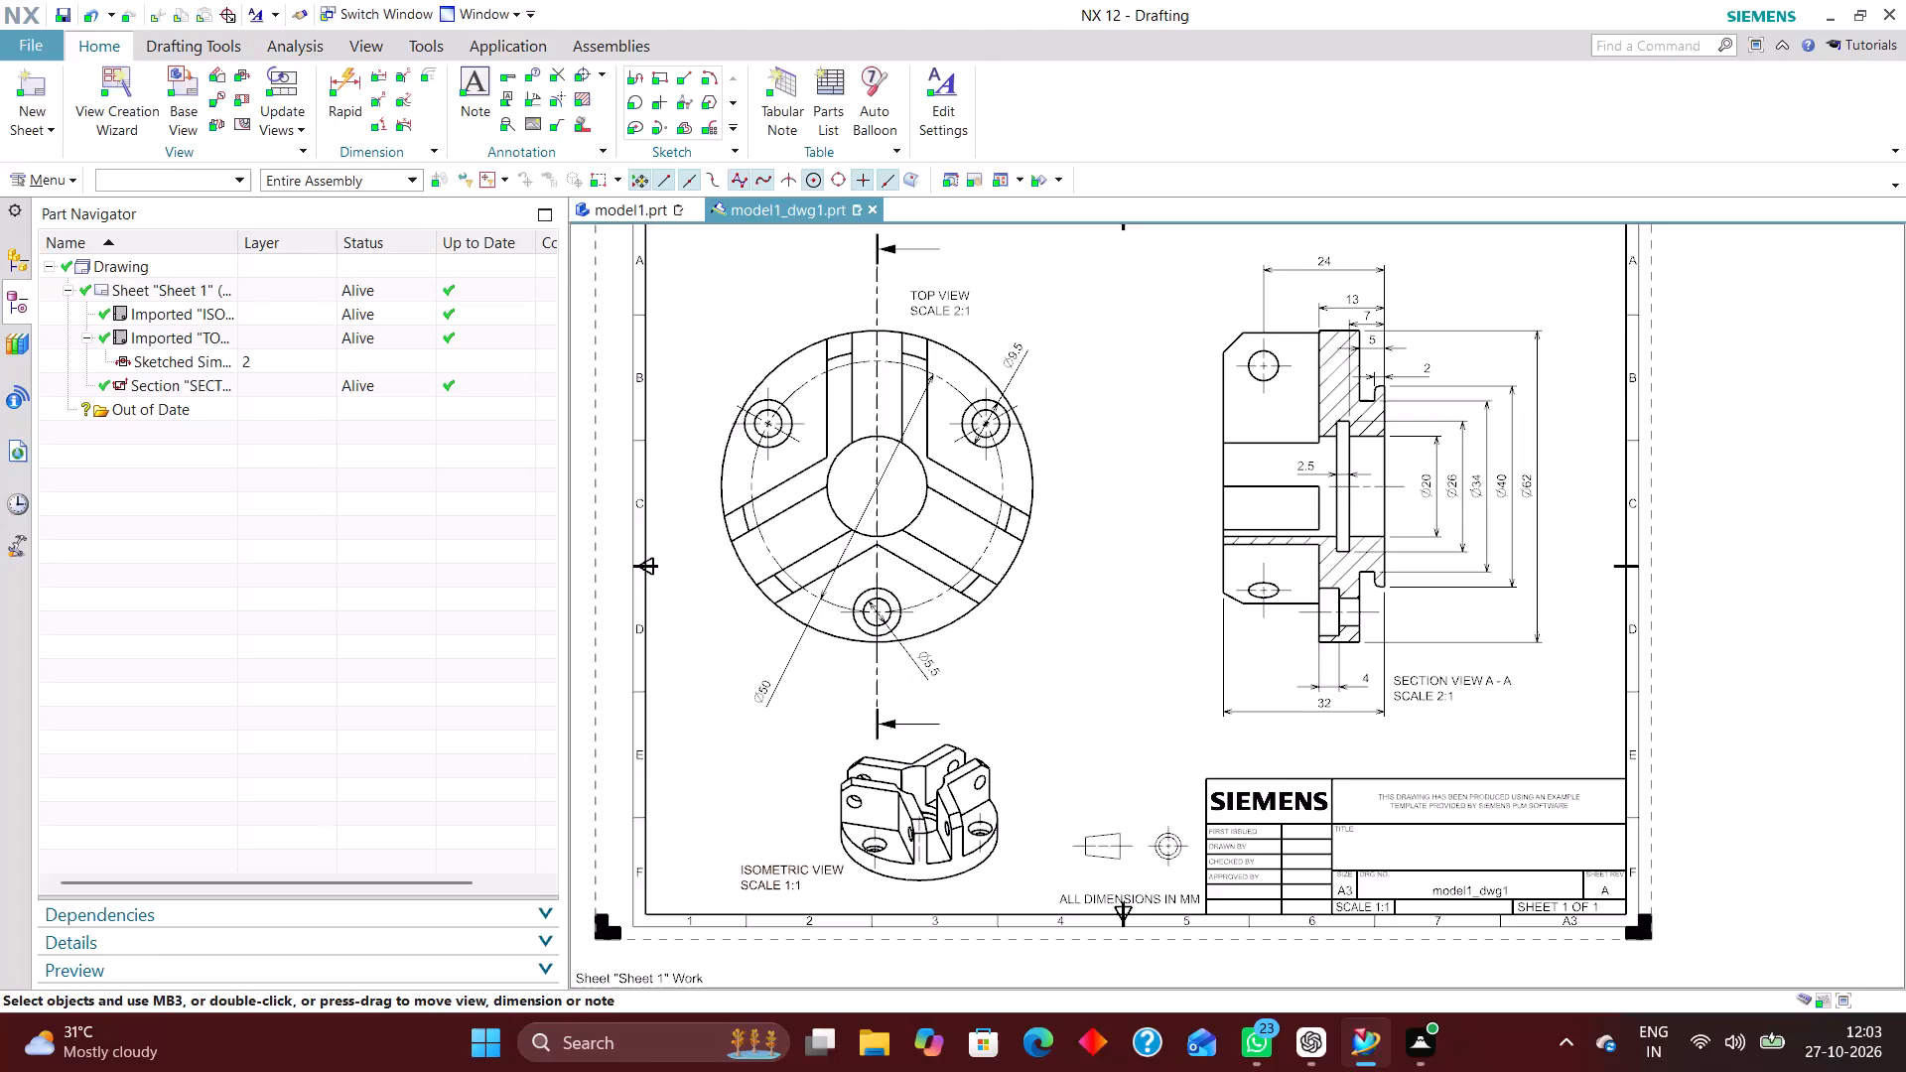
Delete the 3D centerlines of the three counterbored holes in the isometric view.
{"action": "scroll", "coordinate": [891, 892], "scroll_direction": "up", "scroll_amount": 6}
{"action": "right_click_drag", "start_coordinate": [828, 662], "coordinate": [843, 774]}
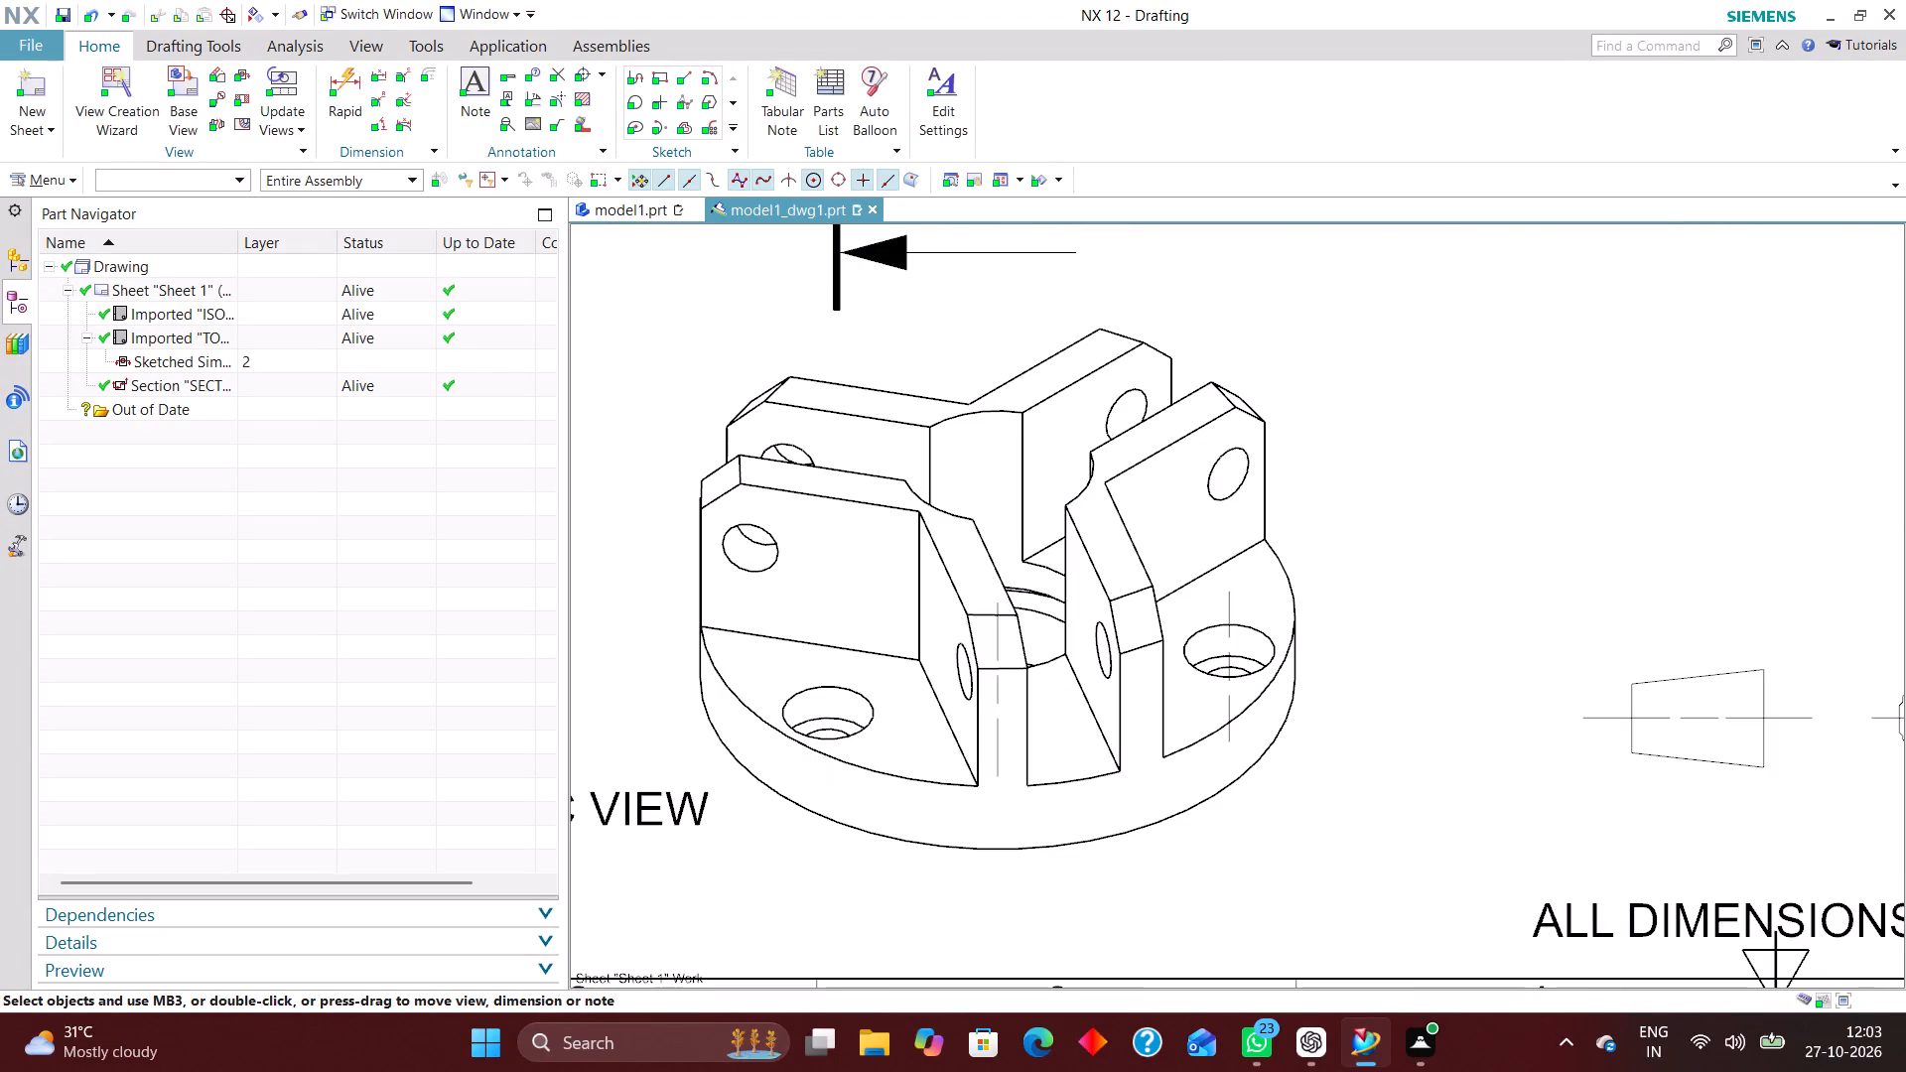
{"action": "right_click_drag", "start_coordinate": [1000, 681], "coordinate": [1005, 806]}
{"action": "right_click_drag", "start_coordinate": [1227, 608], "coordinate": [1229, 631]}
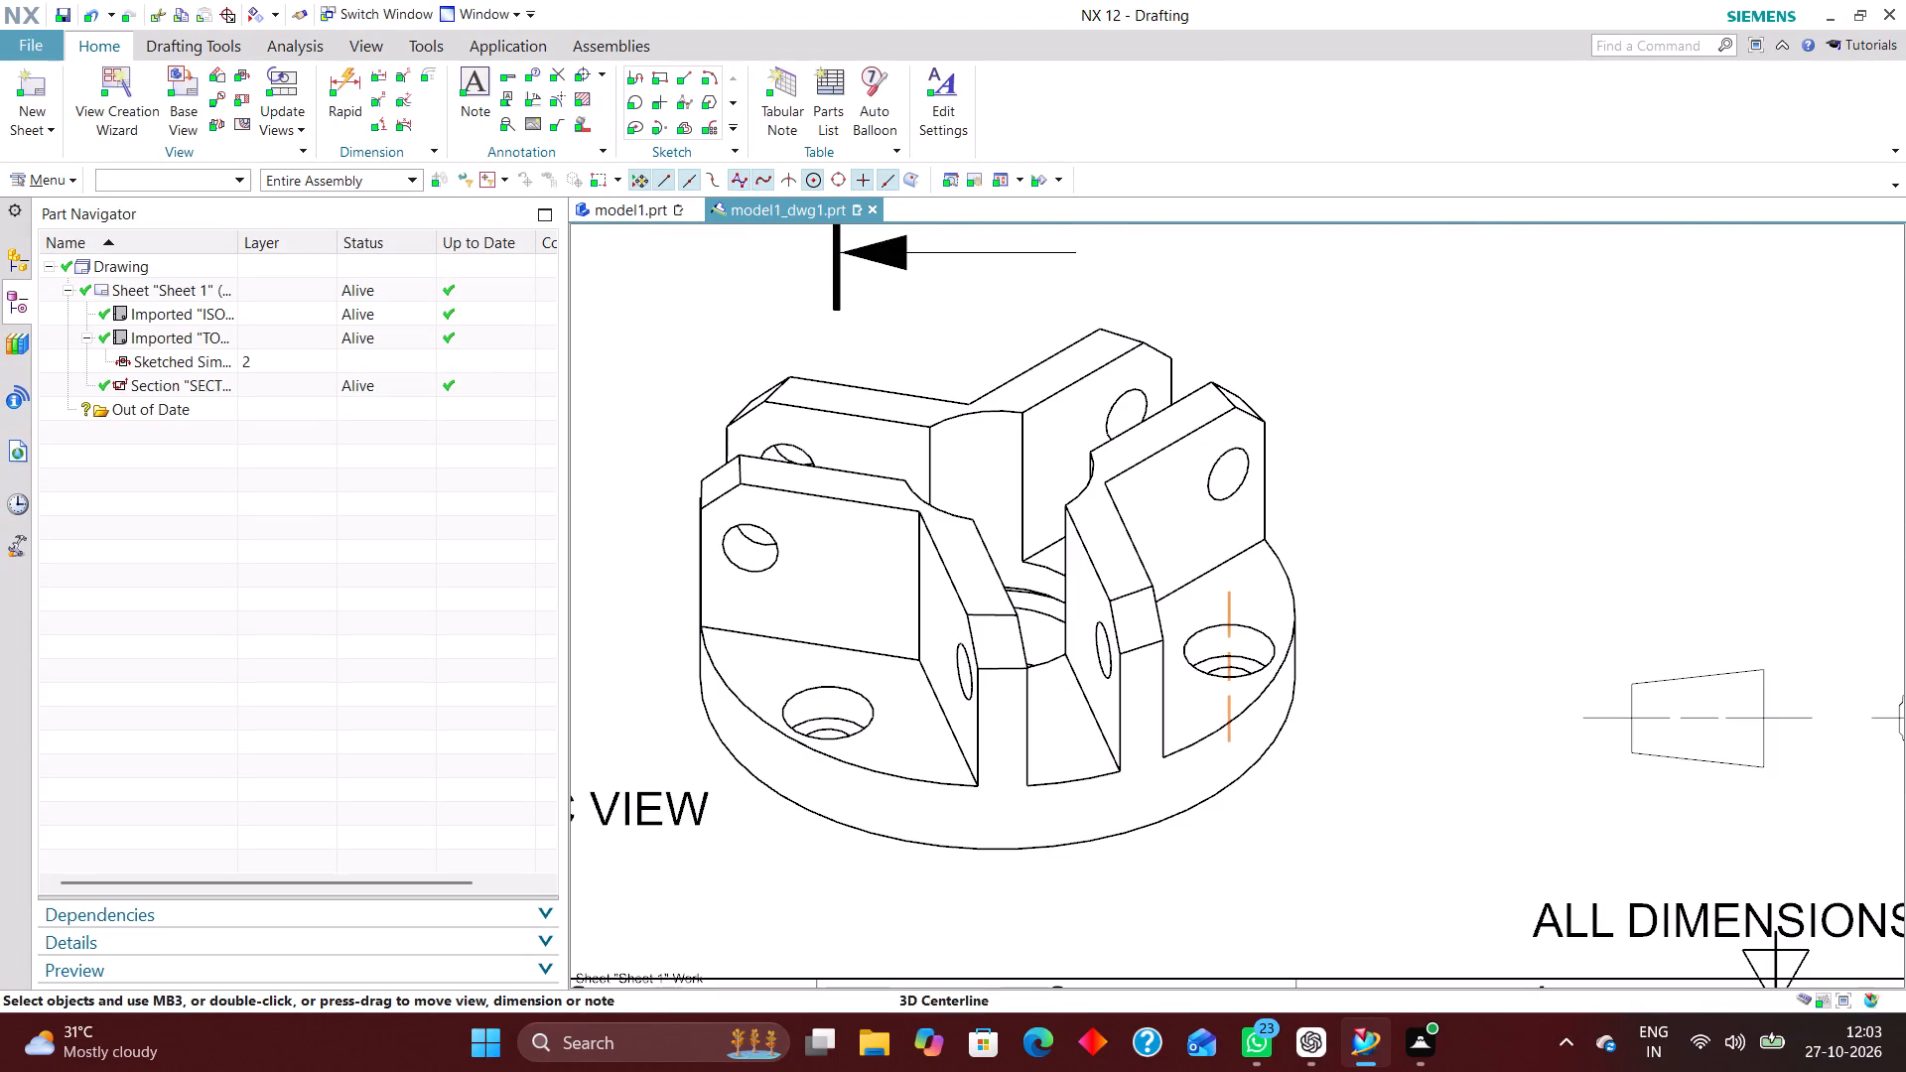
{"action": "right_click_drag", "start_coordinate": [1229, 631], "coordinate": [1233, 735]}
{"action": "scroll", "coordinate": [1274, 813], "scroll_direction": "down", "scroll_amount": 5}
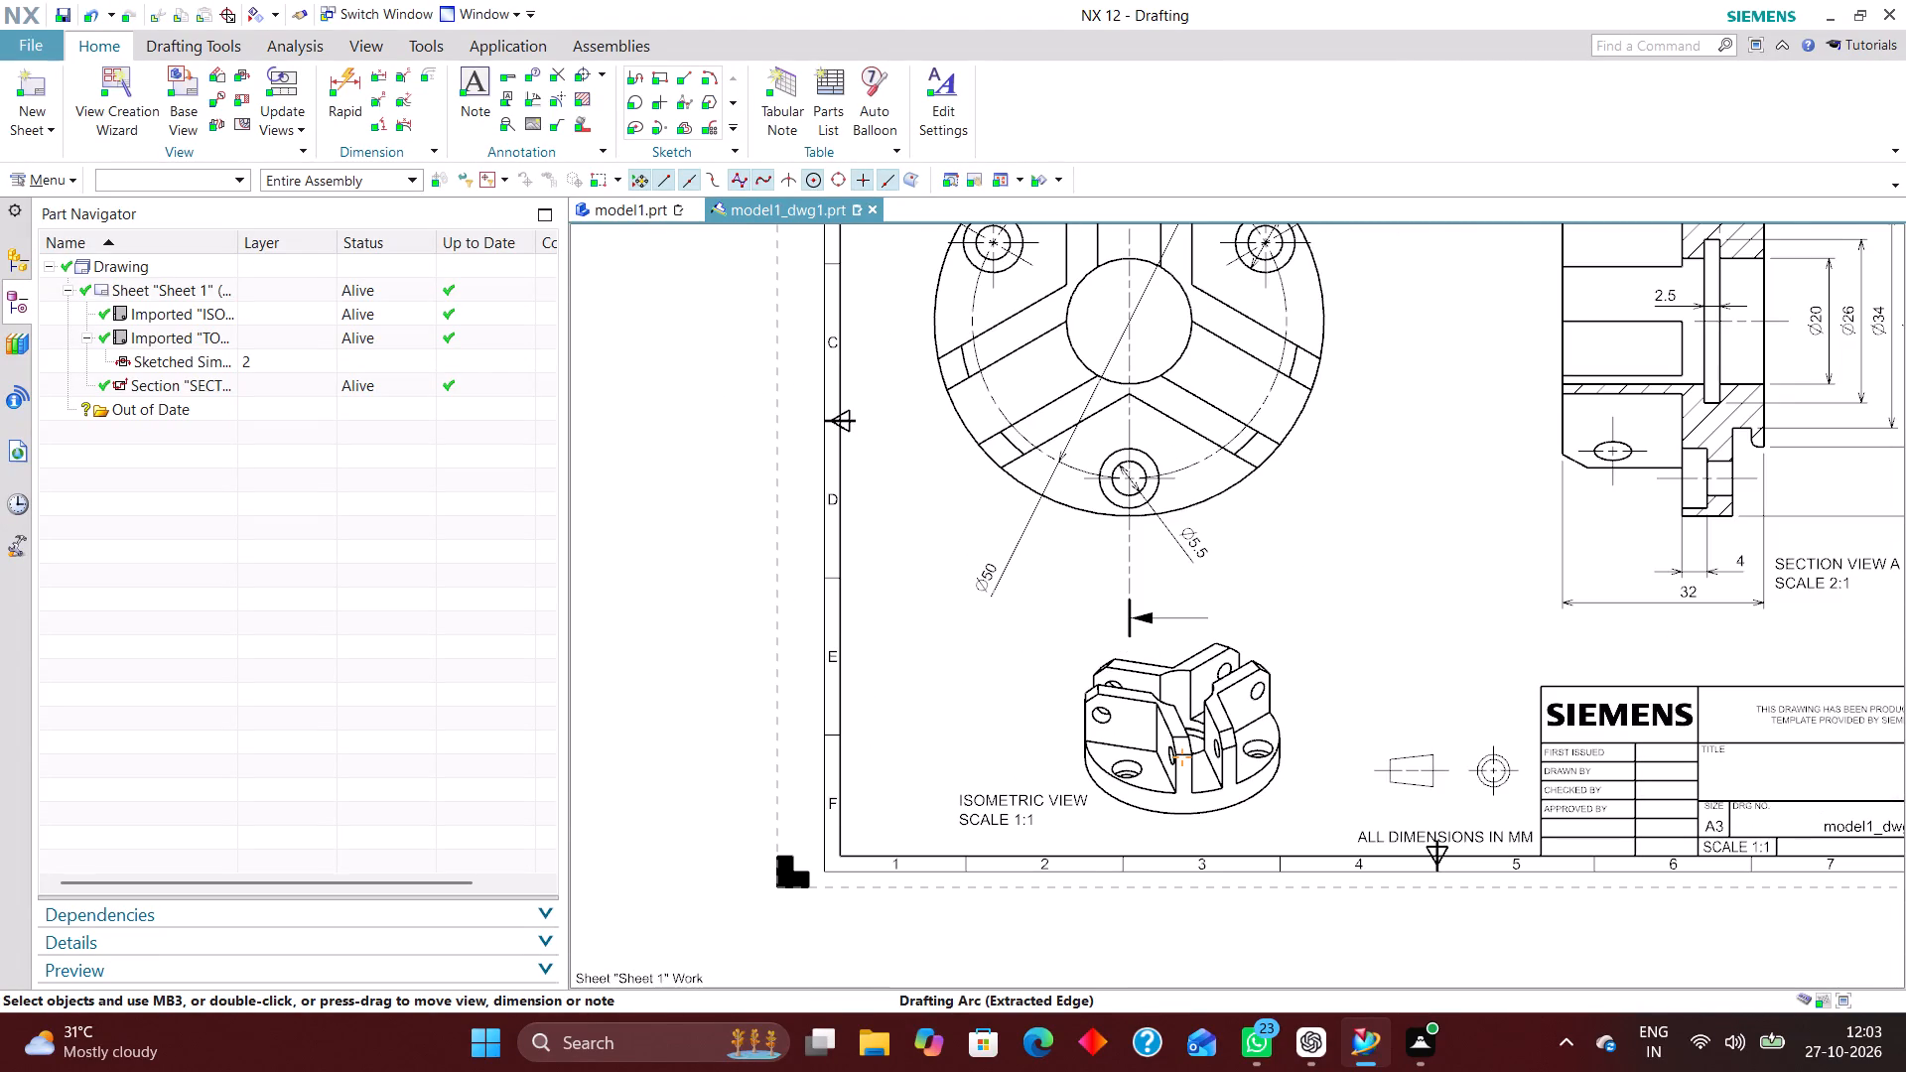
{"action": "right_click_drag", "start_coordinate": [1386, 479], "coordinate": [1322, 527]}
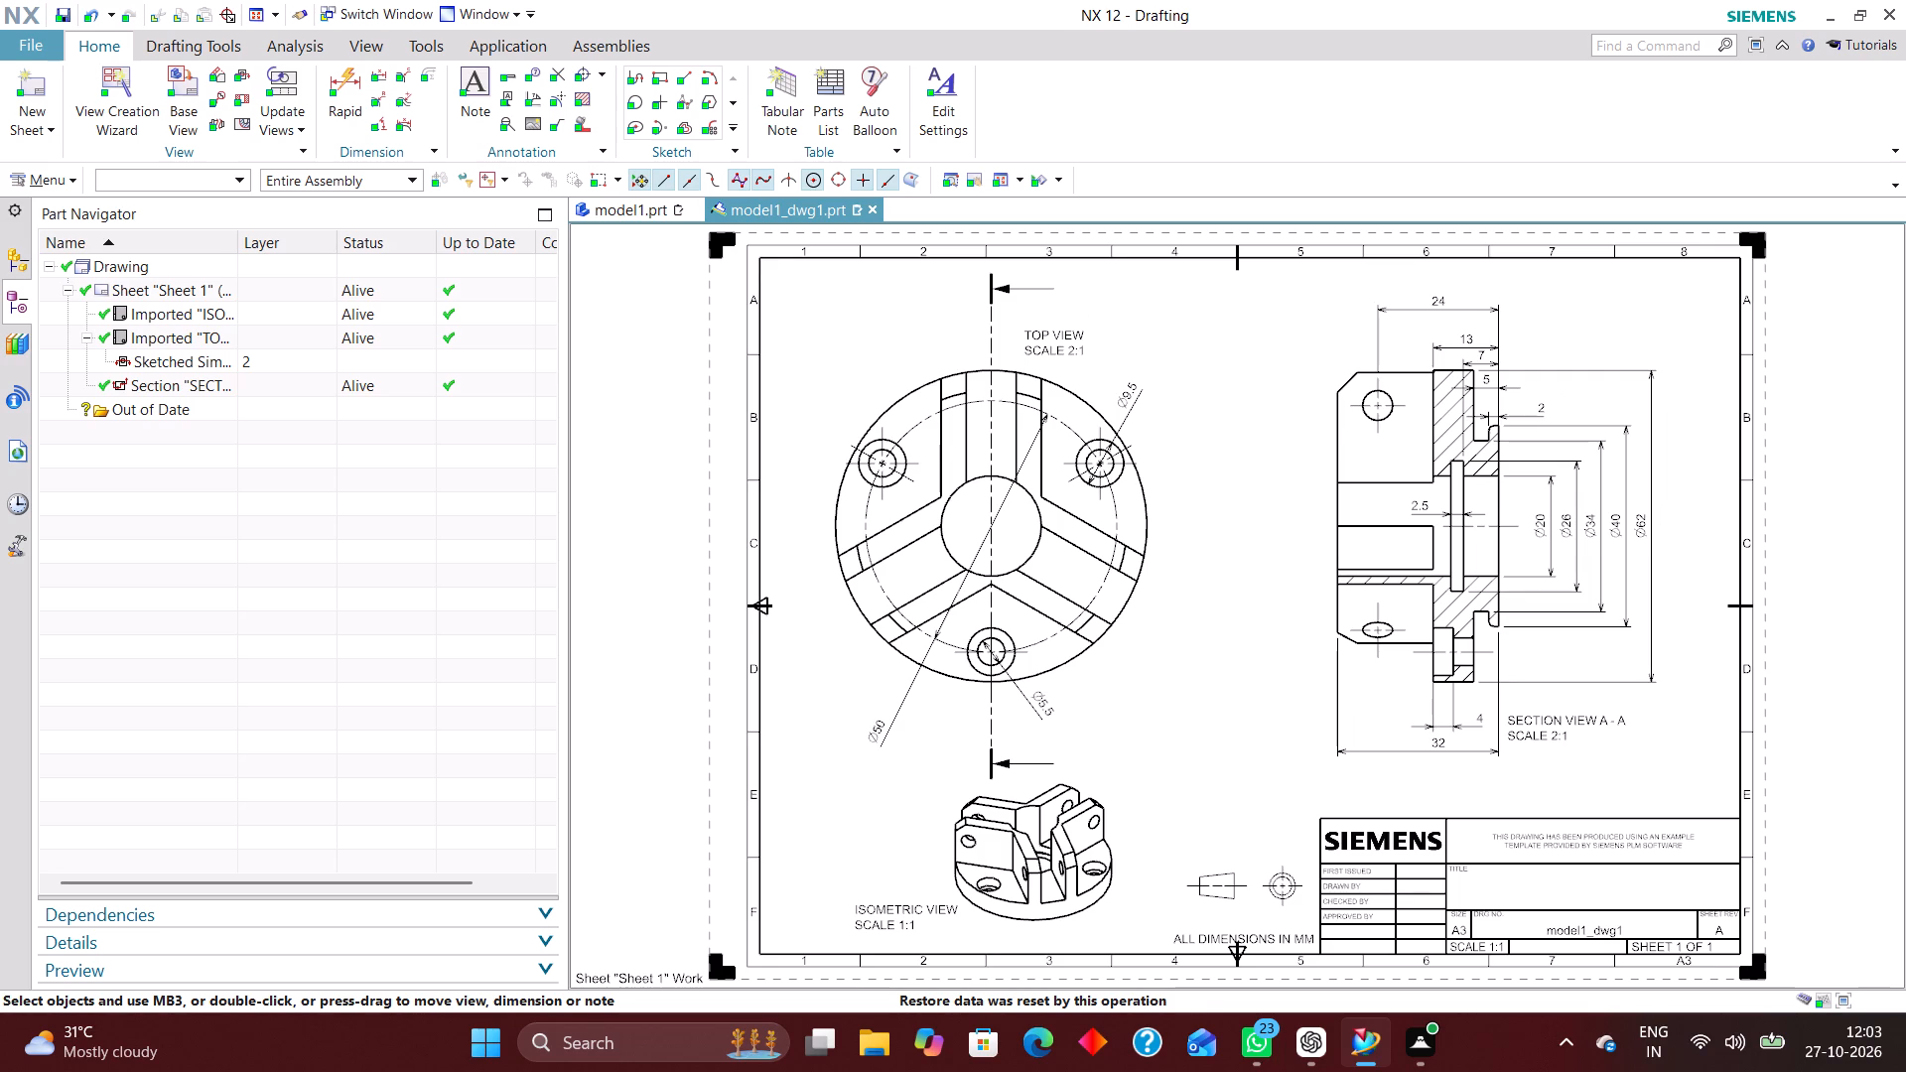
View the flange model in model1.prt in isometric orientation and return to the model1_dwg1.prt drawing.
{"action": "left_click", "coordinate": [619, 213]}
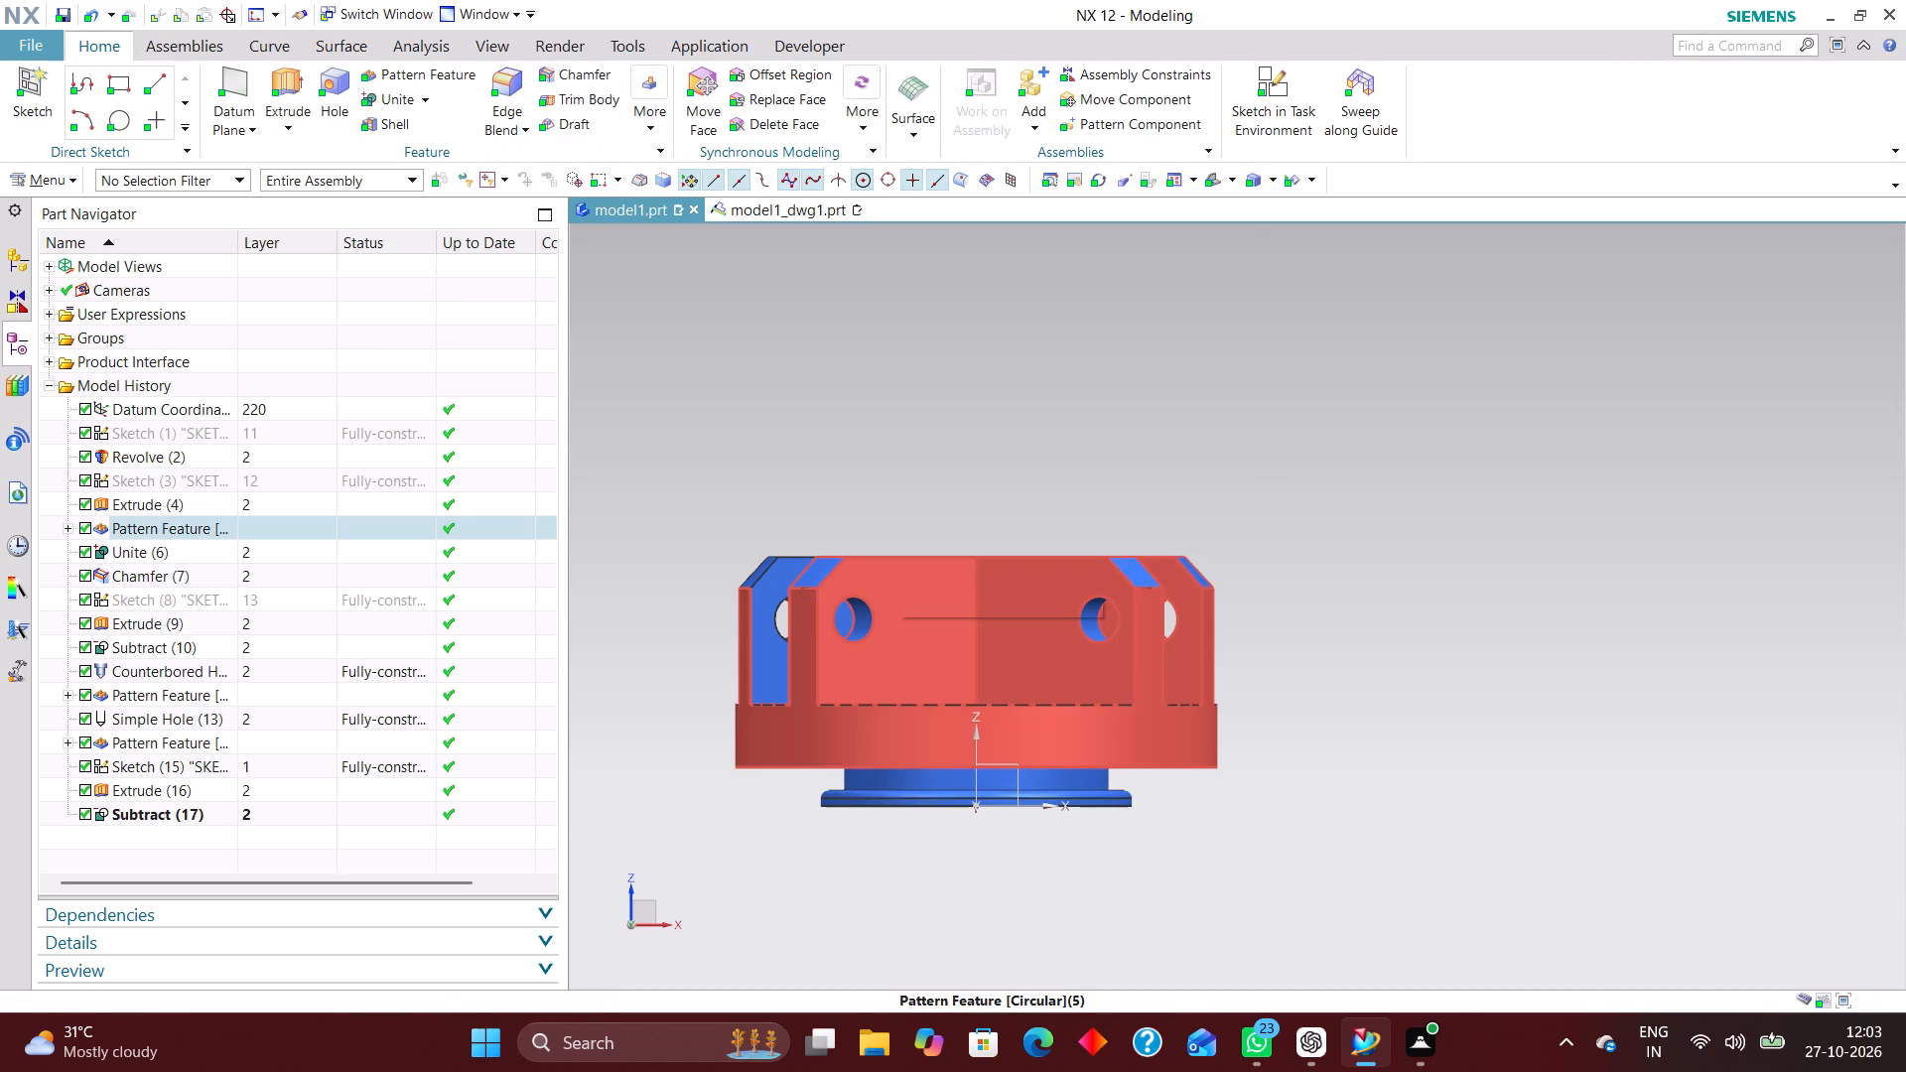
{"action": "key", "text": "End"}
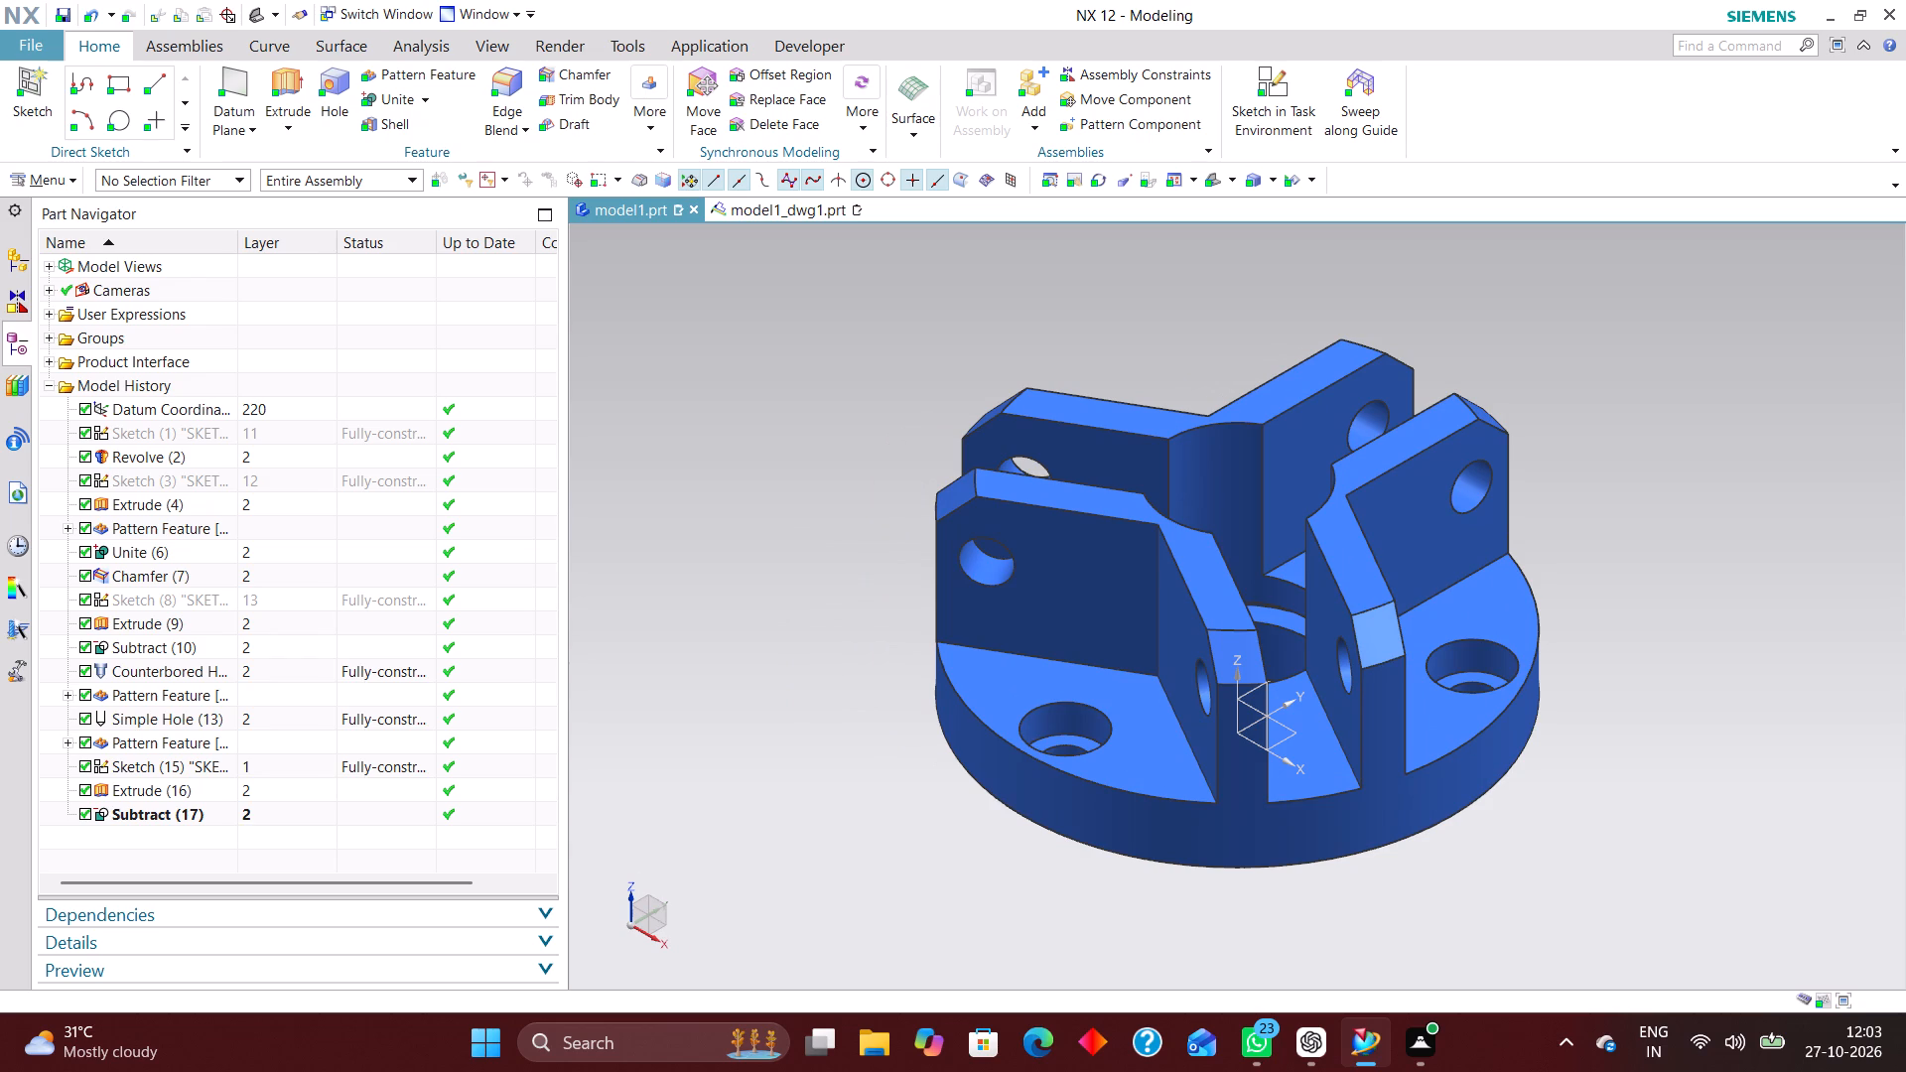
{"action": "left_click", "coordinate": [780, 217]}
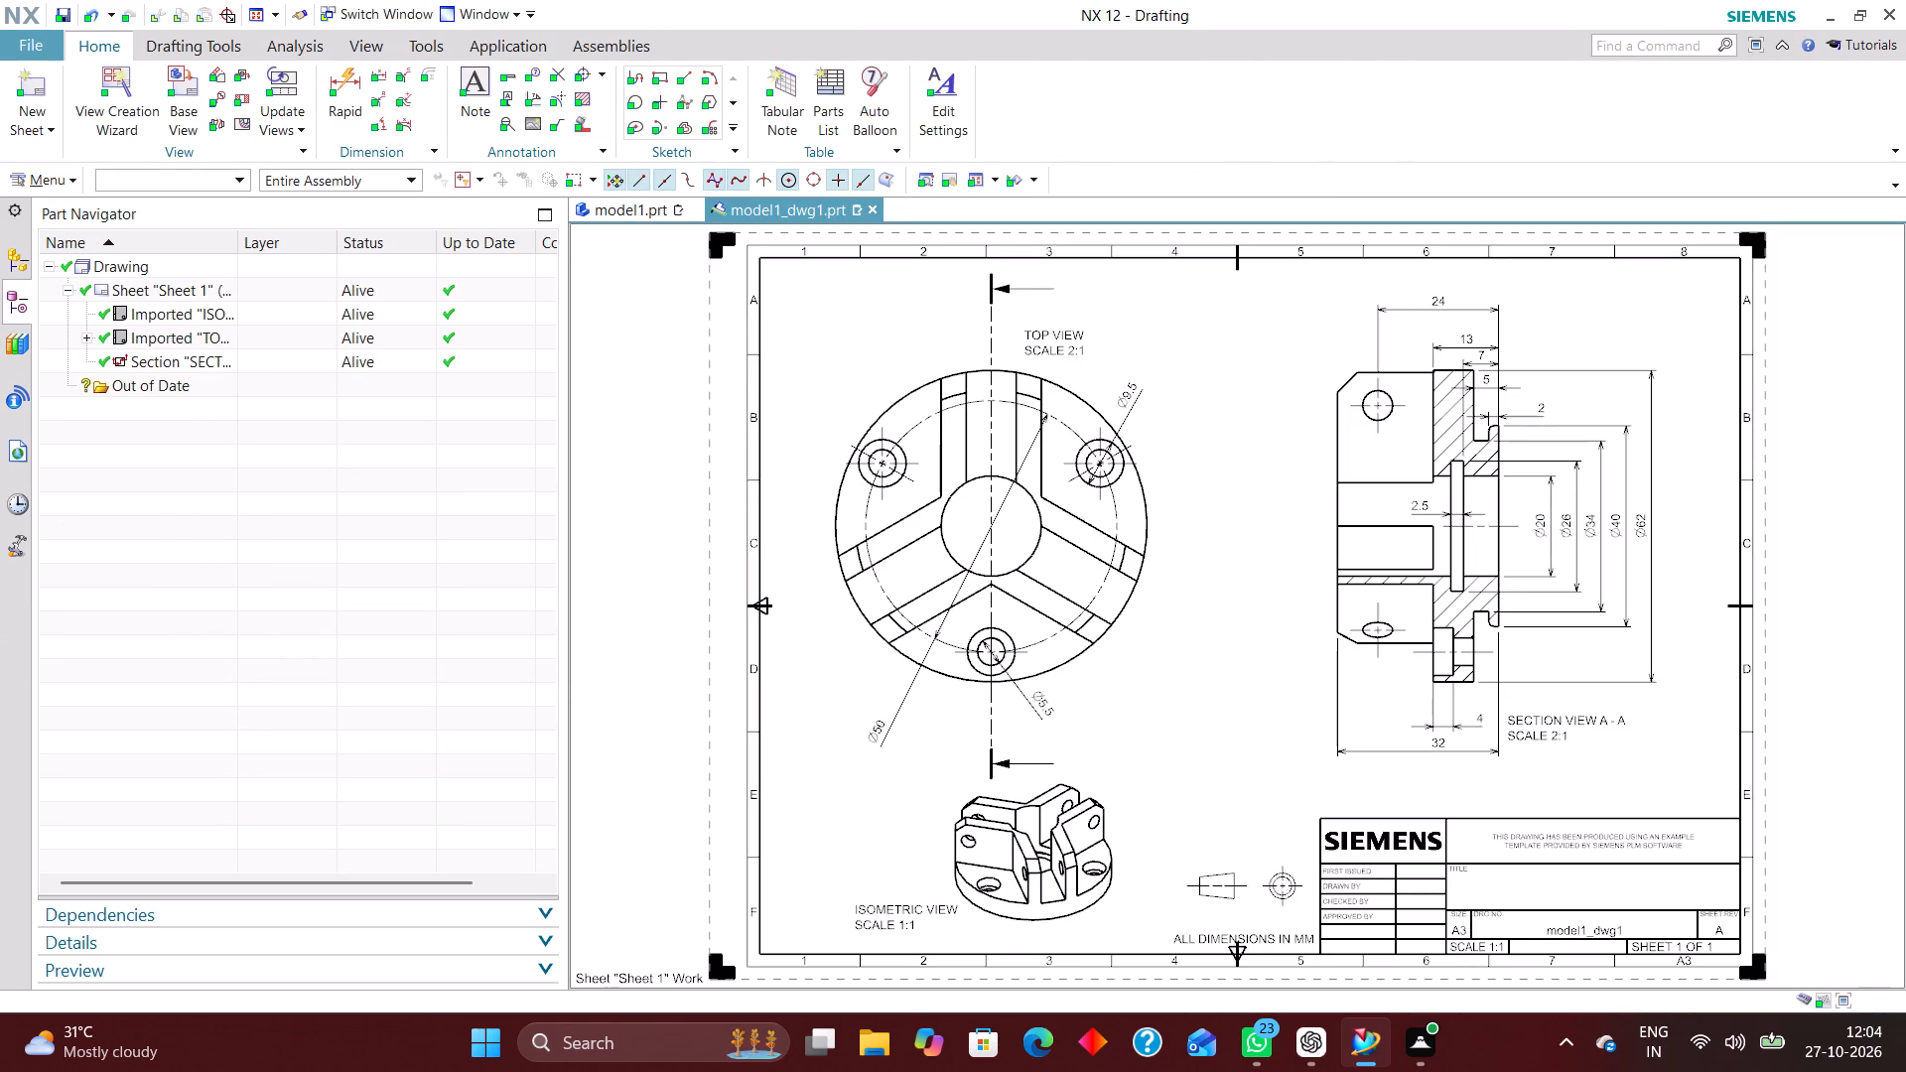
Make layer 256 selectable in the layer settings.
{"action": "key", "text": "ctrl+l"}
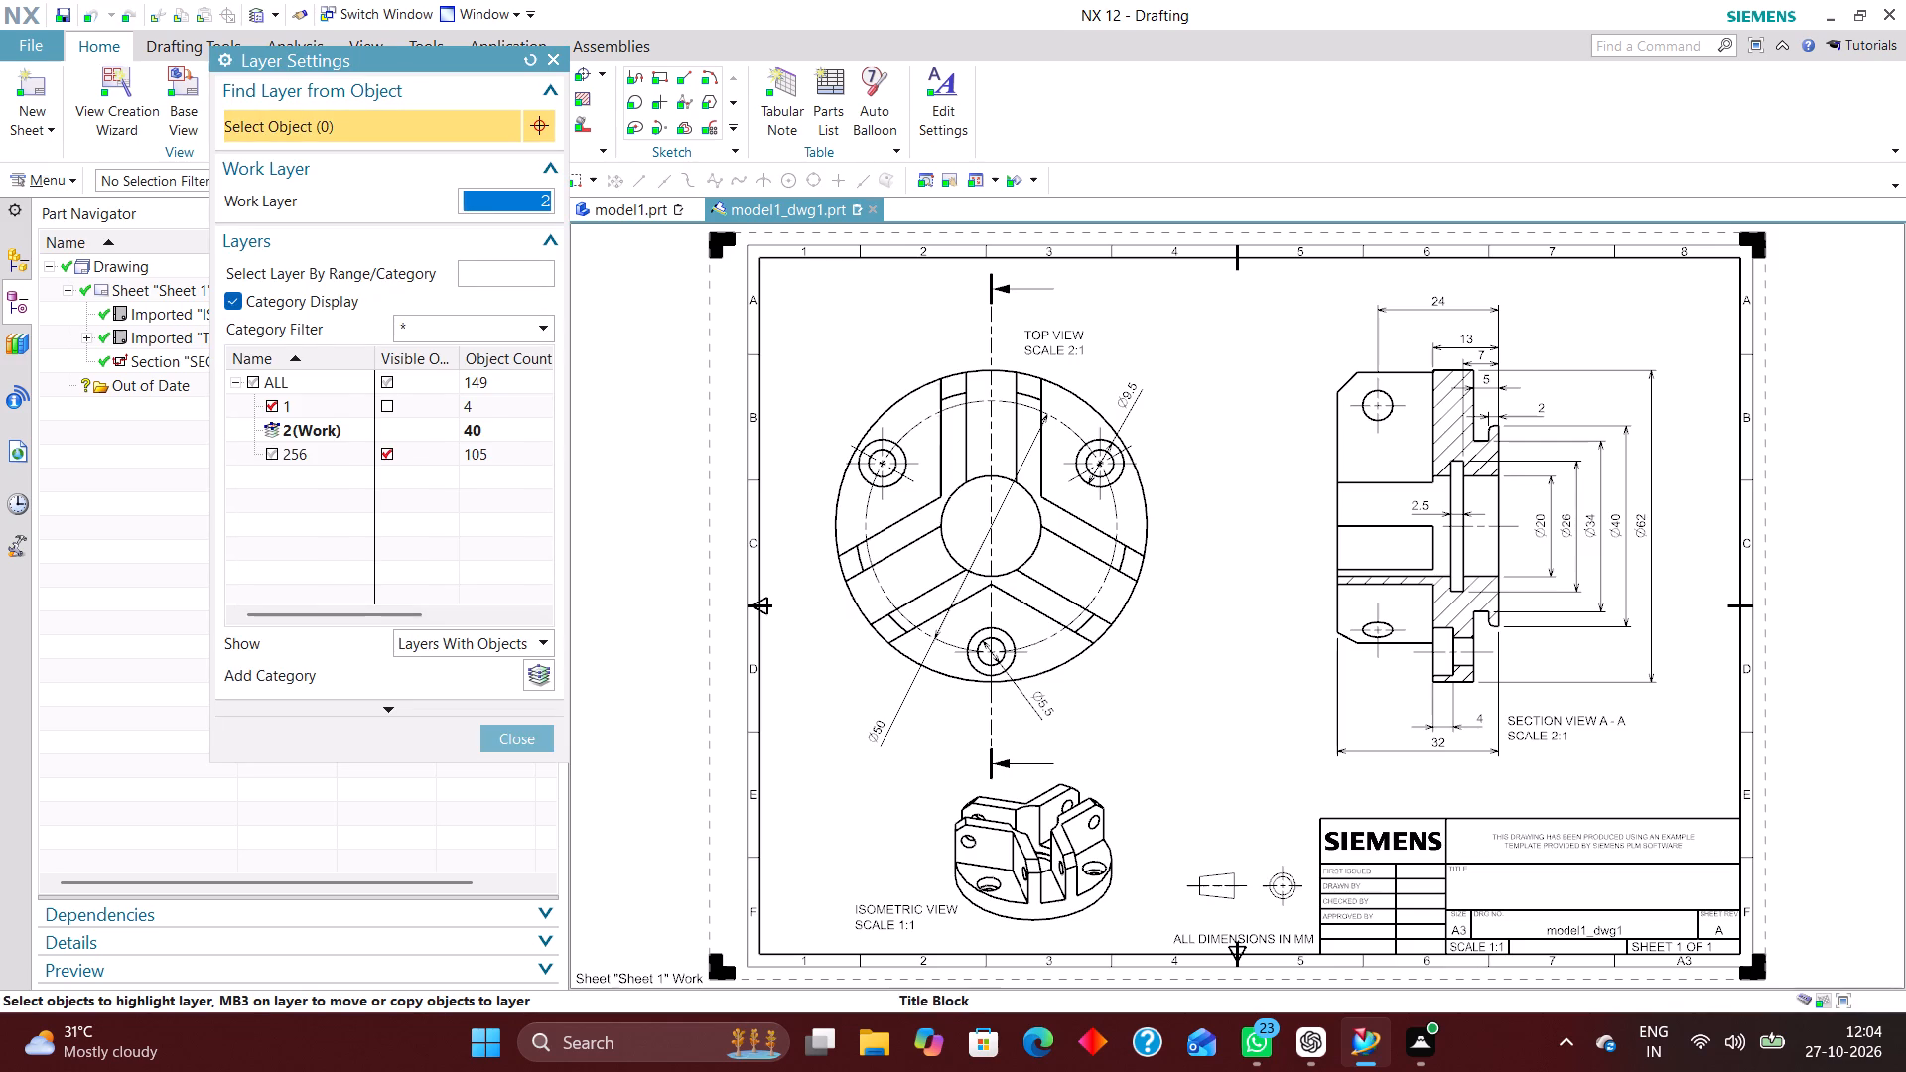
{"action": "left_click", "coordinate": [270, 452]}
{"action": "left_click", "coordinate": [522, 727]}
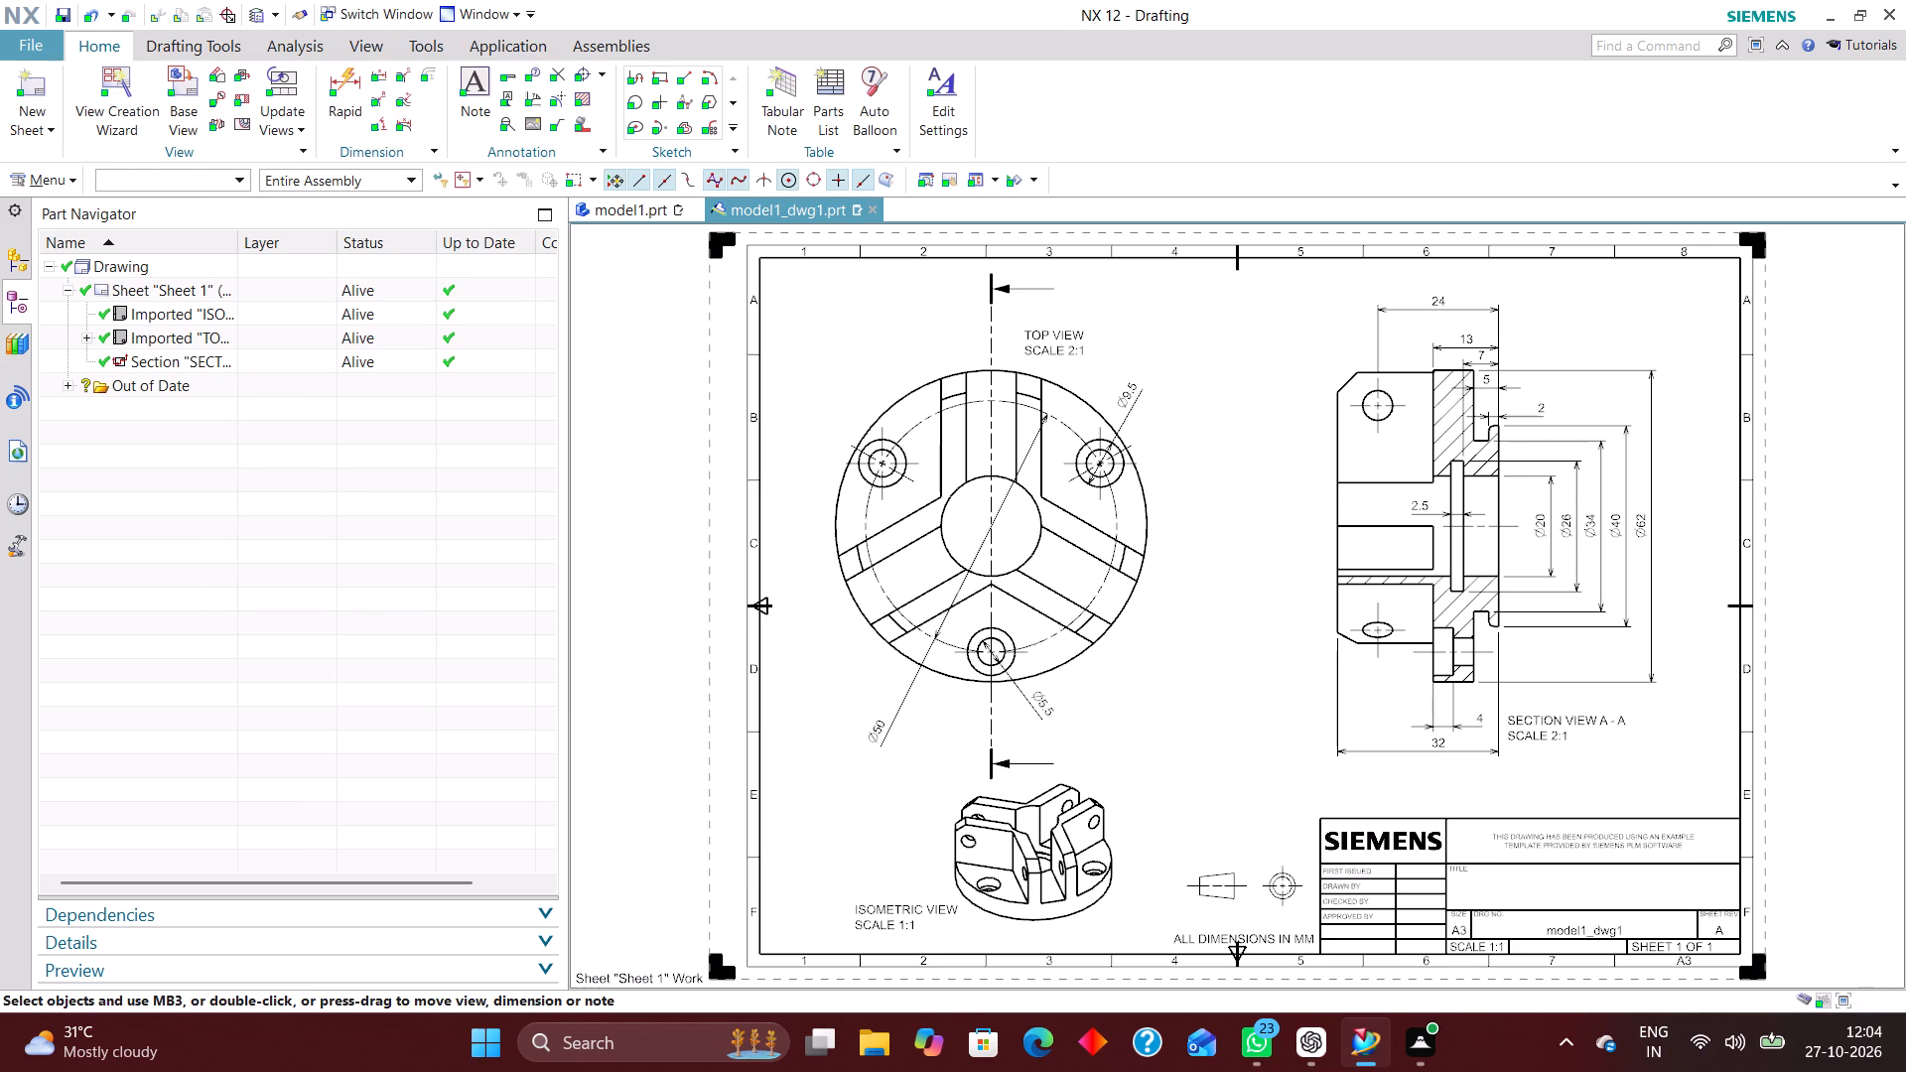
Unlock the blank title block cells Label10, Label11, Label12 and Label13 in the title block definition.
{"action": "right_click", "coordinate": [1319, 862]}
{"action": "left_click", "coordinate": [1359, 664]}
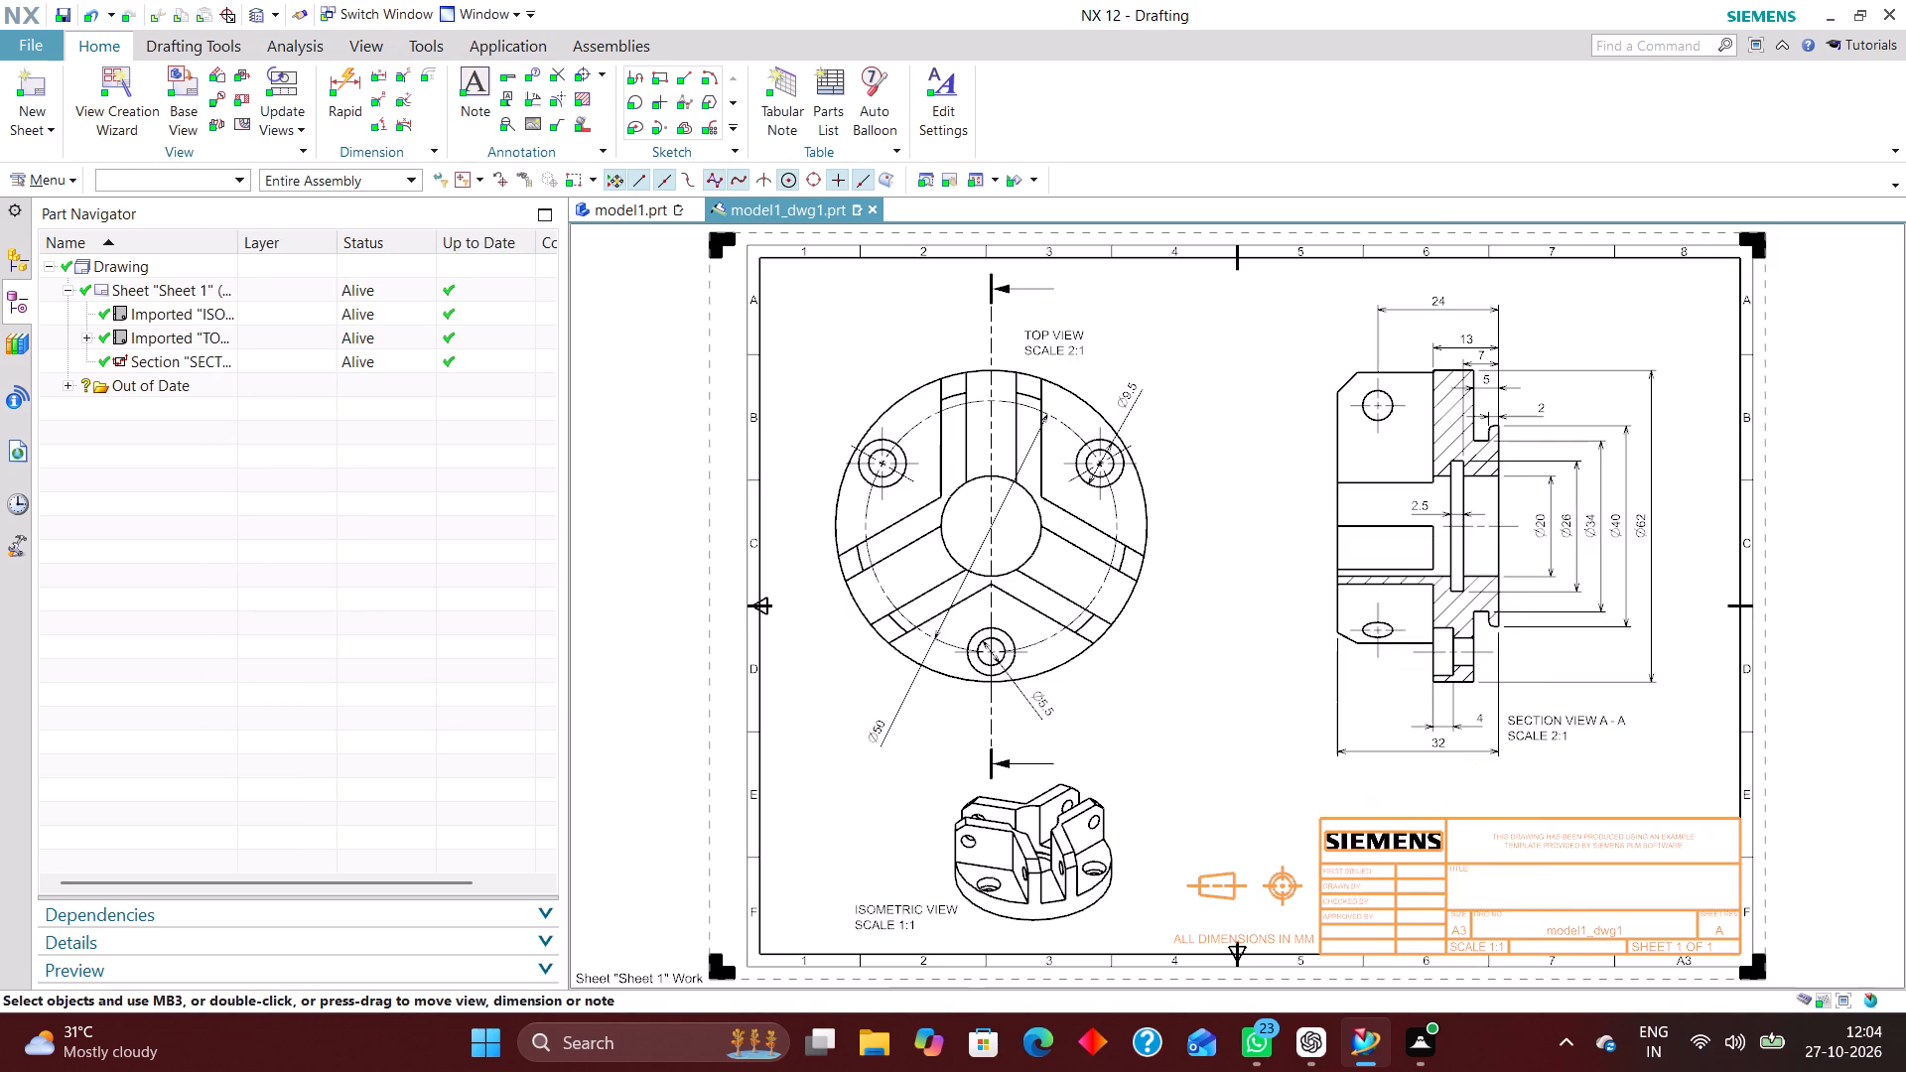
{"action": "scroll", "coordinate": [306, 524], "scroll_direction": "down", "scroll_amount": 1}
{"action": "left_click", "coordinate": [264, 488]}
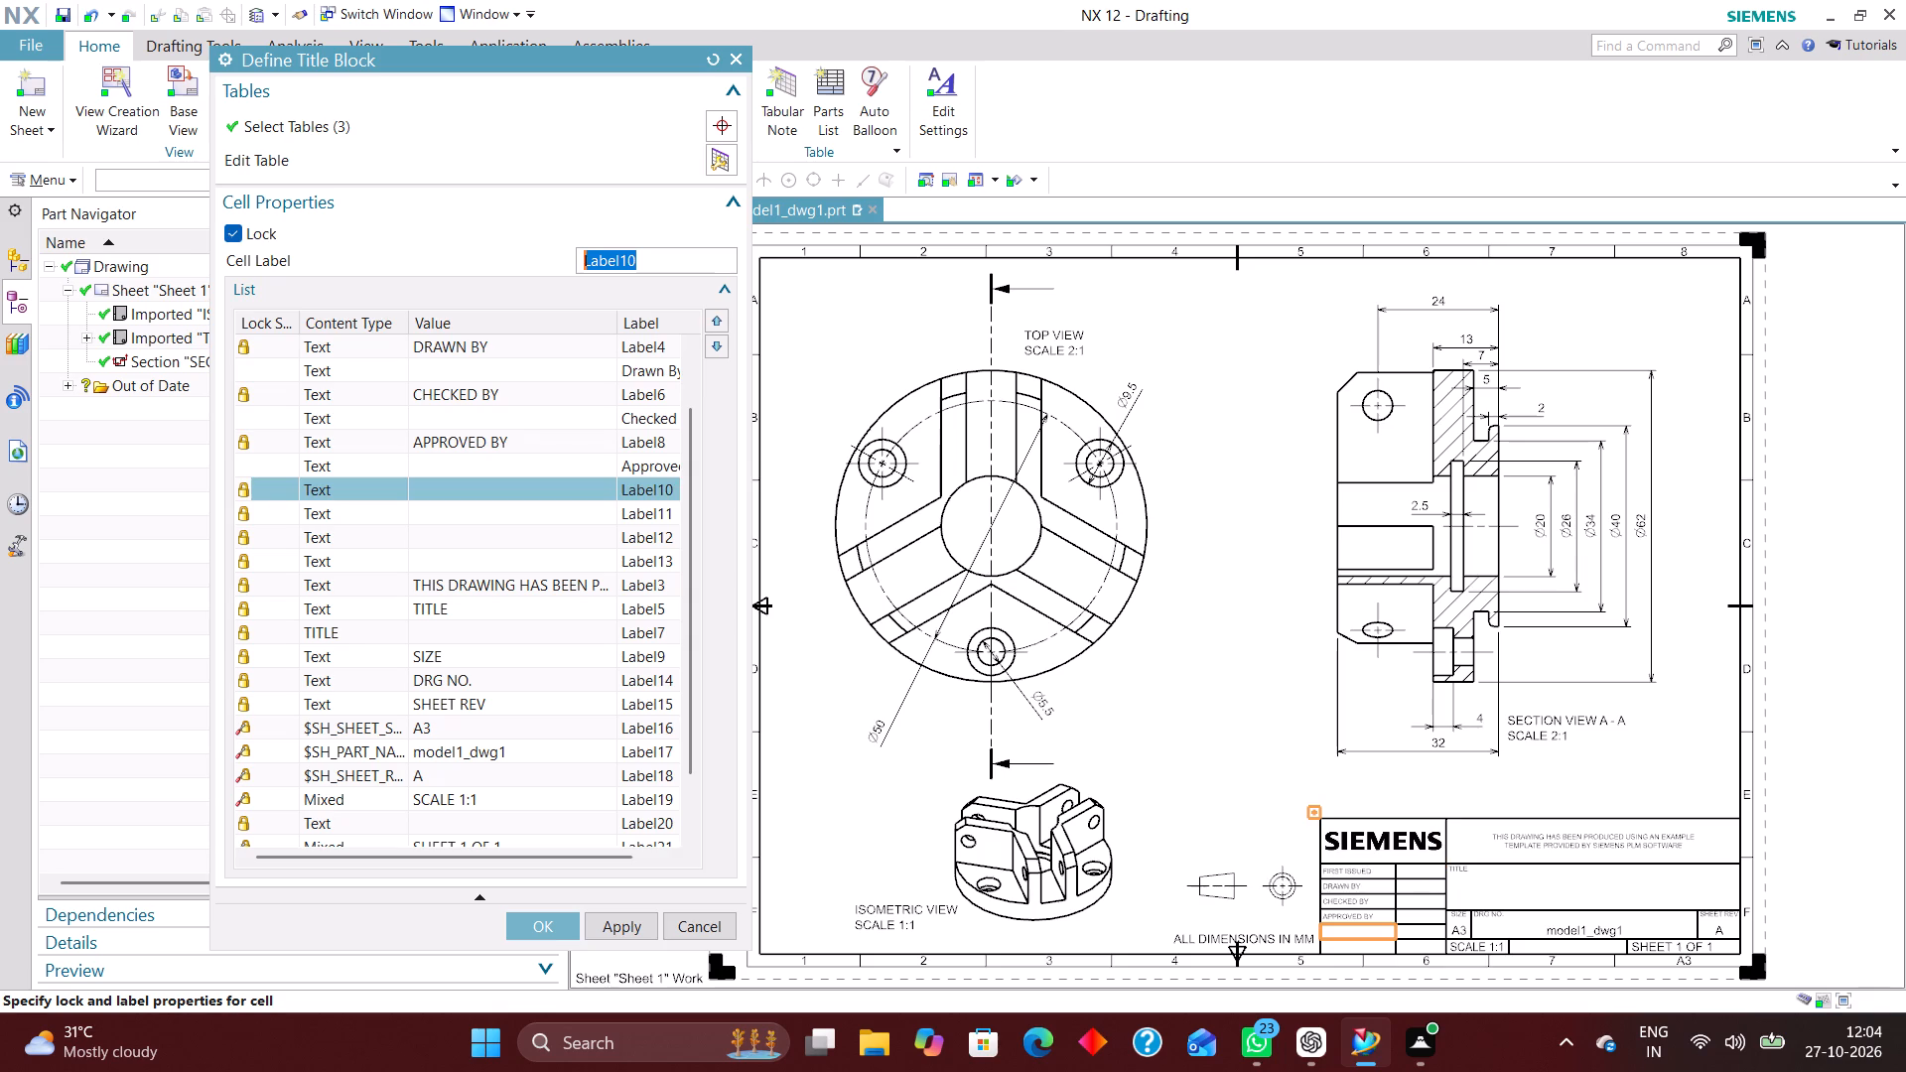
{"action": "left_click", "coordinate": [233, 228]}
{"action": "left_click", "coordinate": [267, 509]}
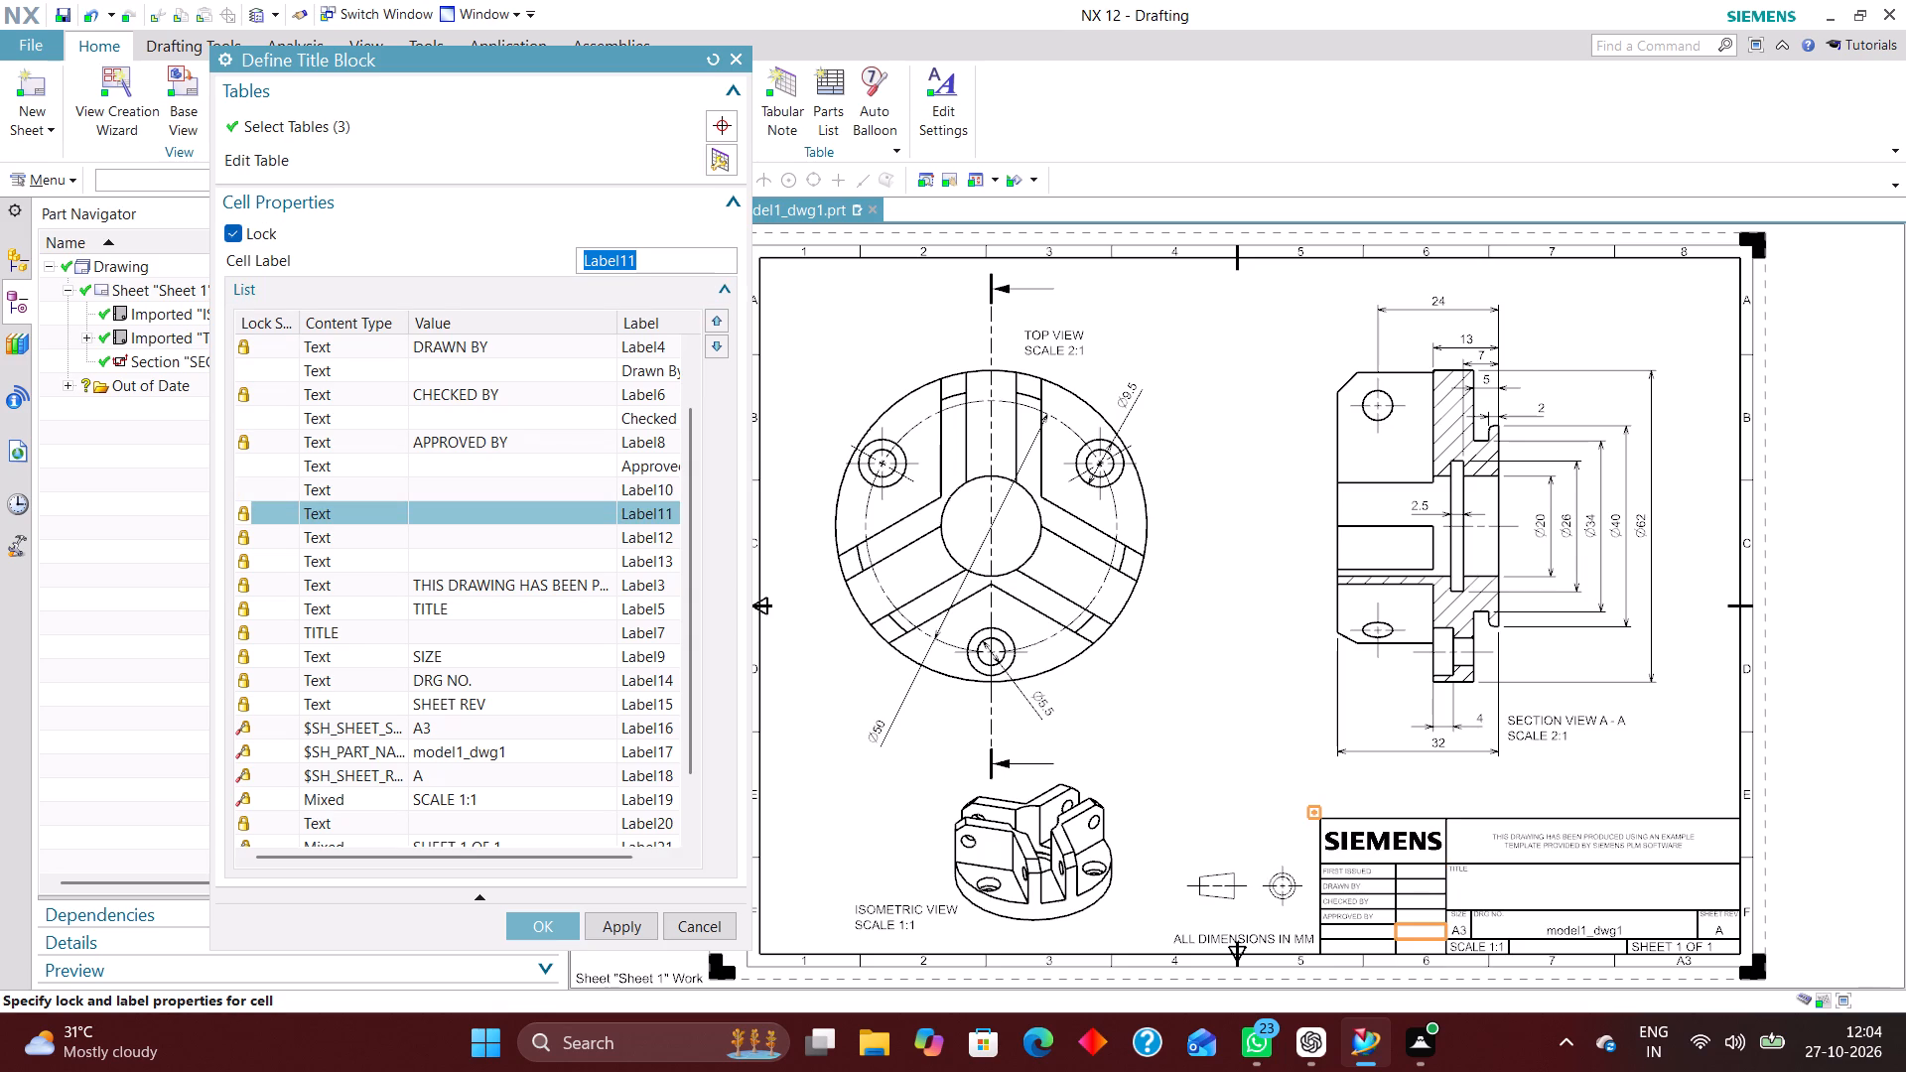
{"action": "left_click", "coordinate": [233, 233]}
{"action": "left_click", "coordinate": [269, 538]}
{"action": "left_click", "coordinate": [231, 234]}
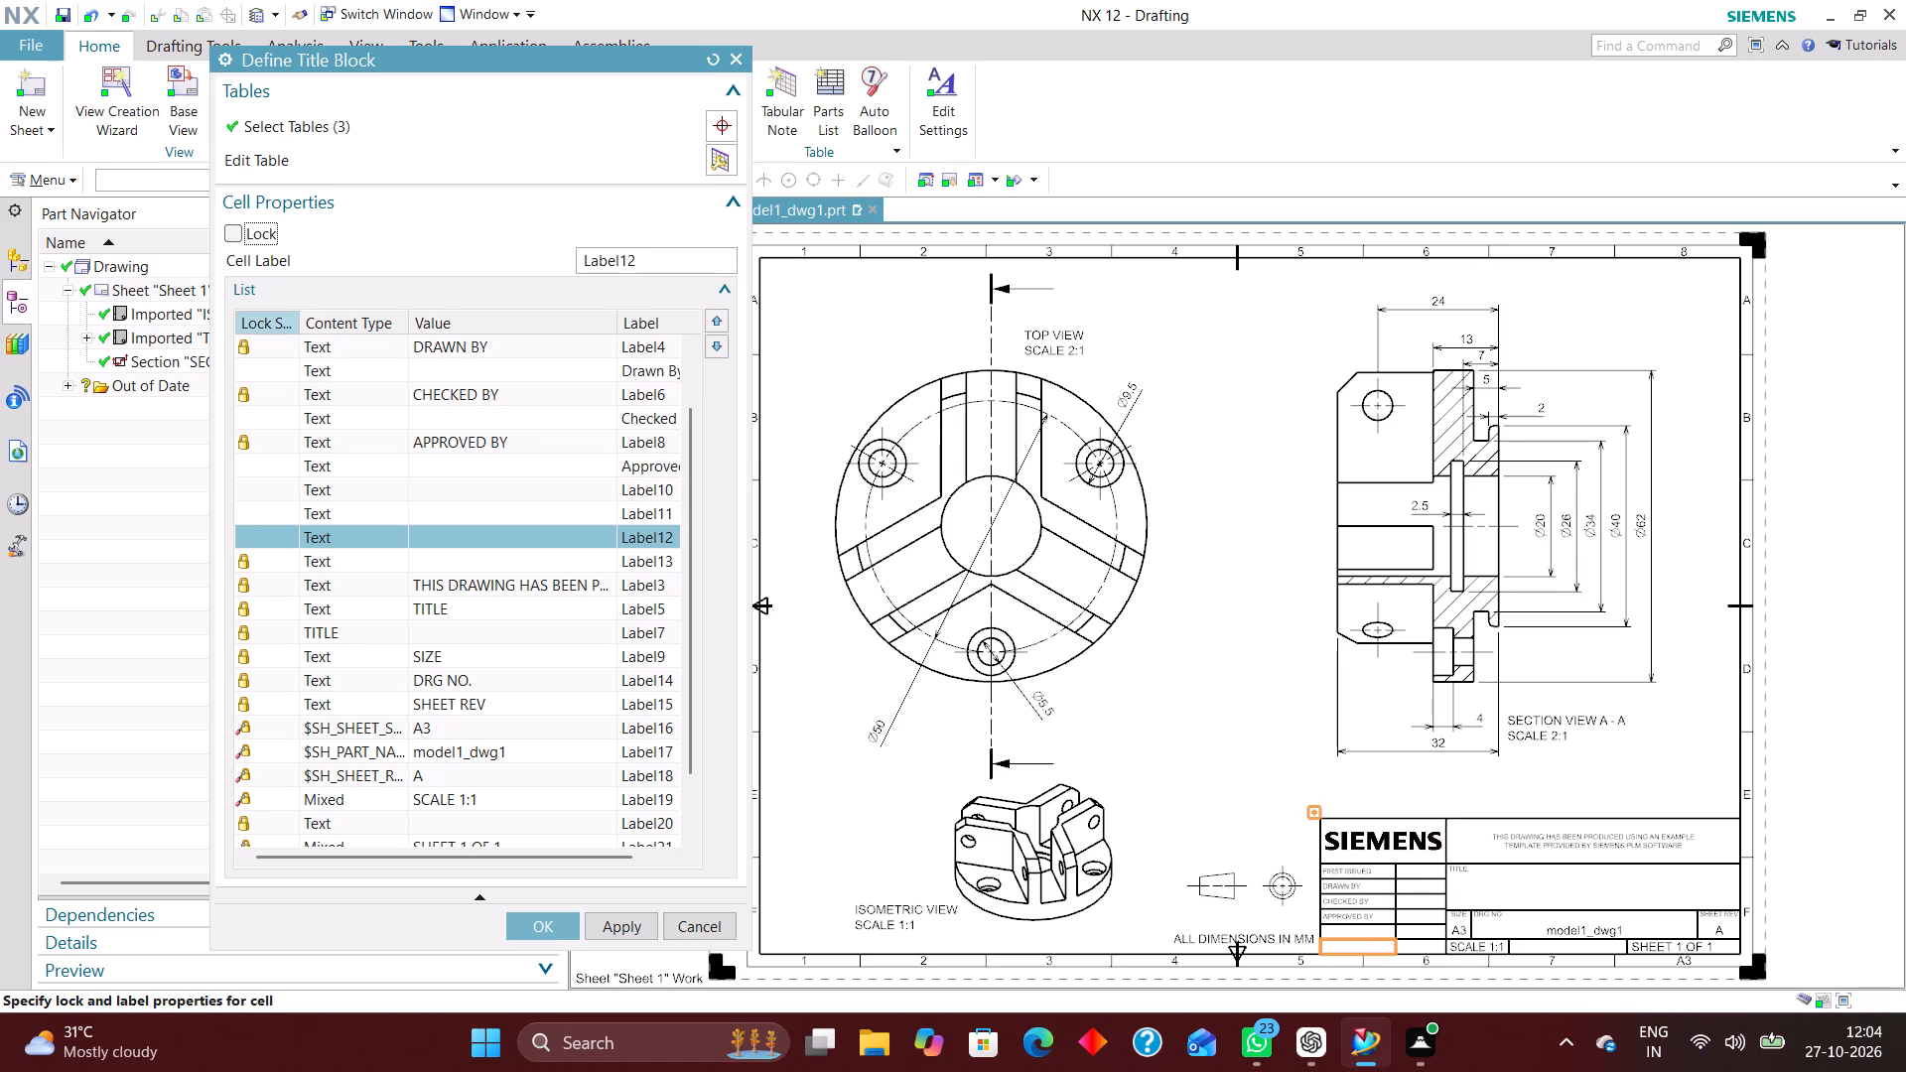
{"action": "left_click", "coordinate": [268, 563]}
{"action": "left_click", "coordinate": [229, 230]}
Unlock the title cell Label7 and the blank cell Label20, and apply the title block definition.
{"action": "left_click", "coordinate": [280, 628]}
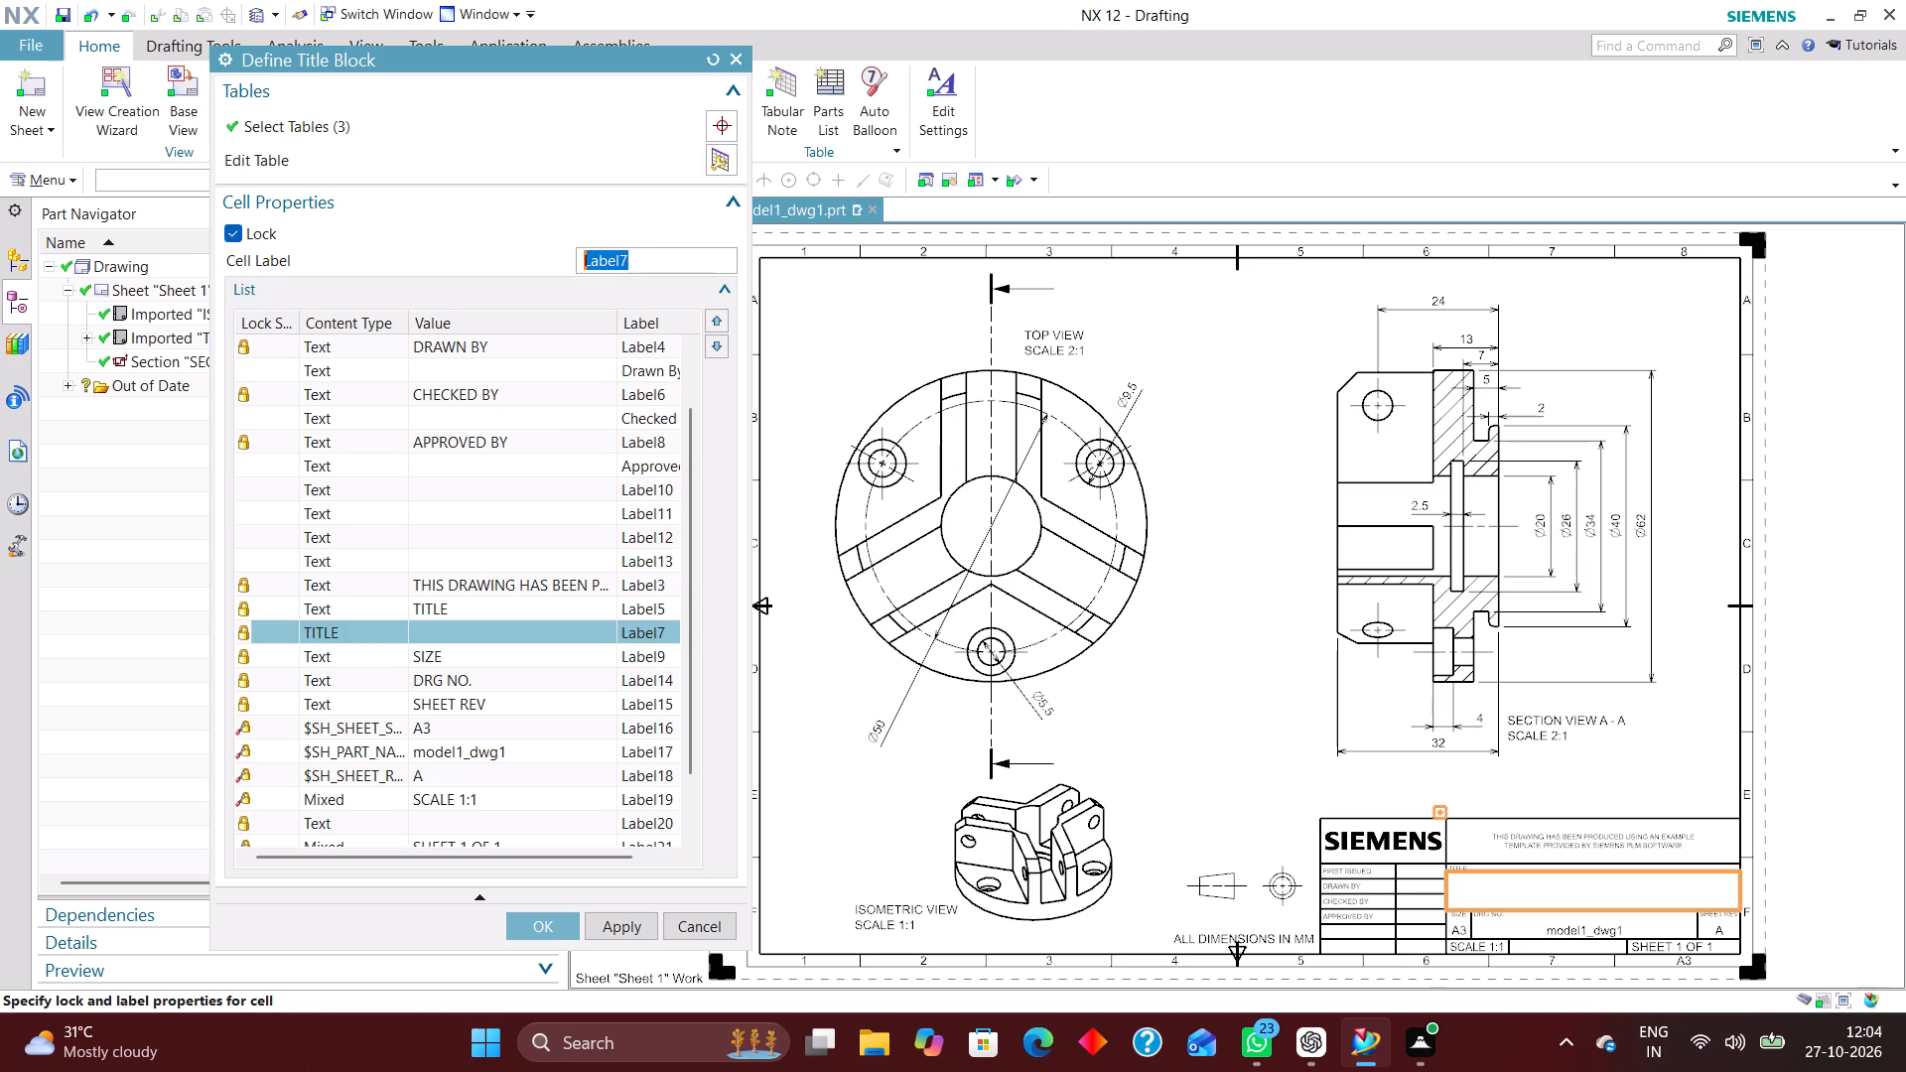
{"action": "left_click", "coordinate": [234, 235]}
{"action": "scroll", "coordinate": [287, 674], "scroll_direction": "down", "scroll_amount": 3}
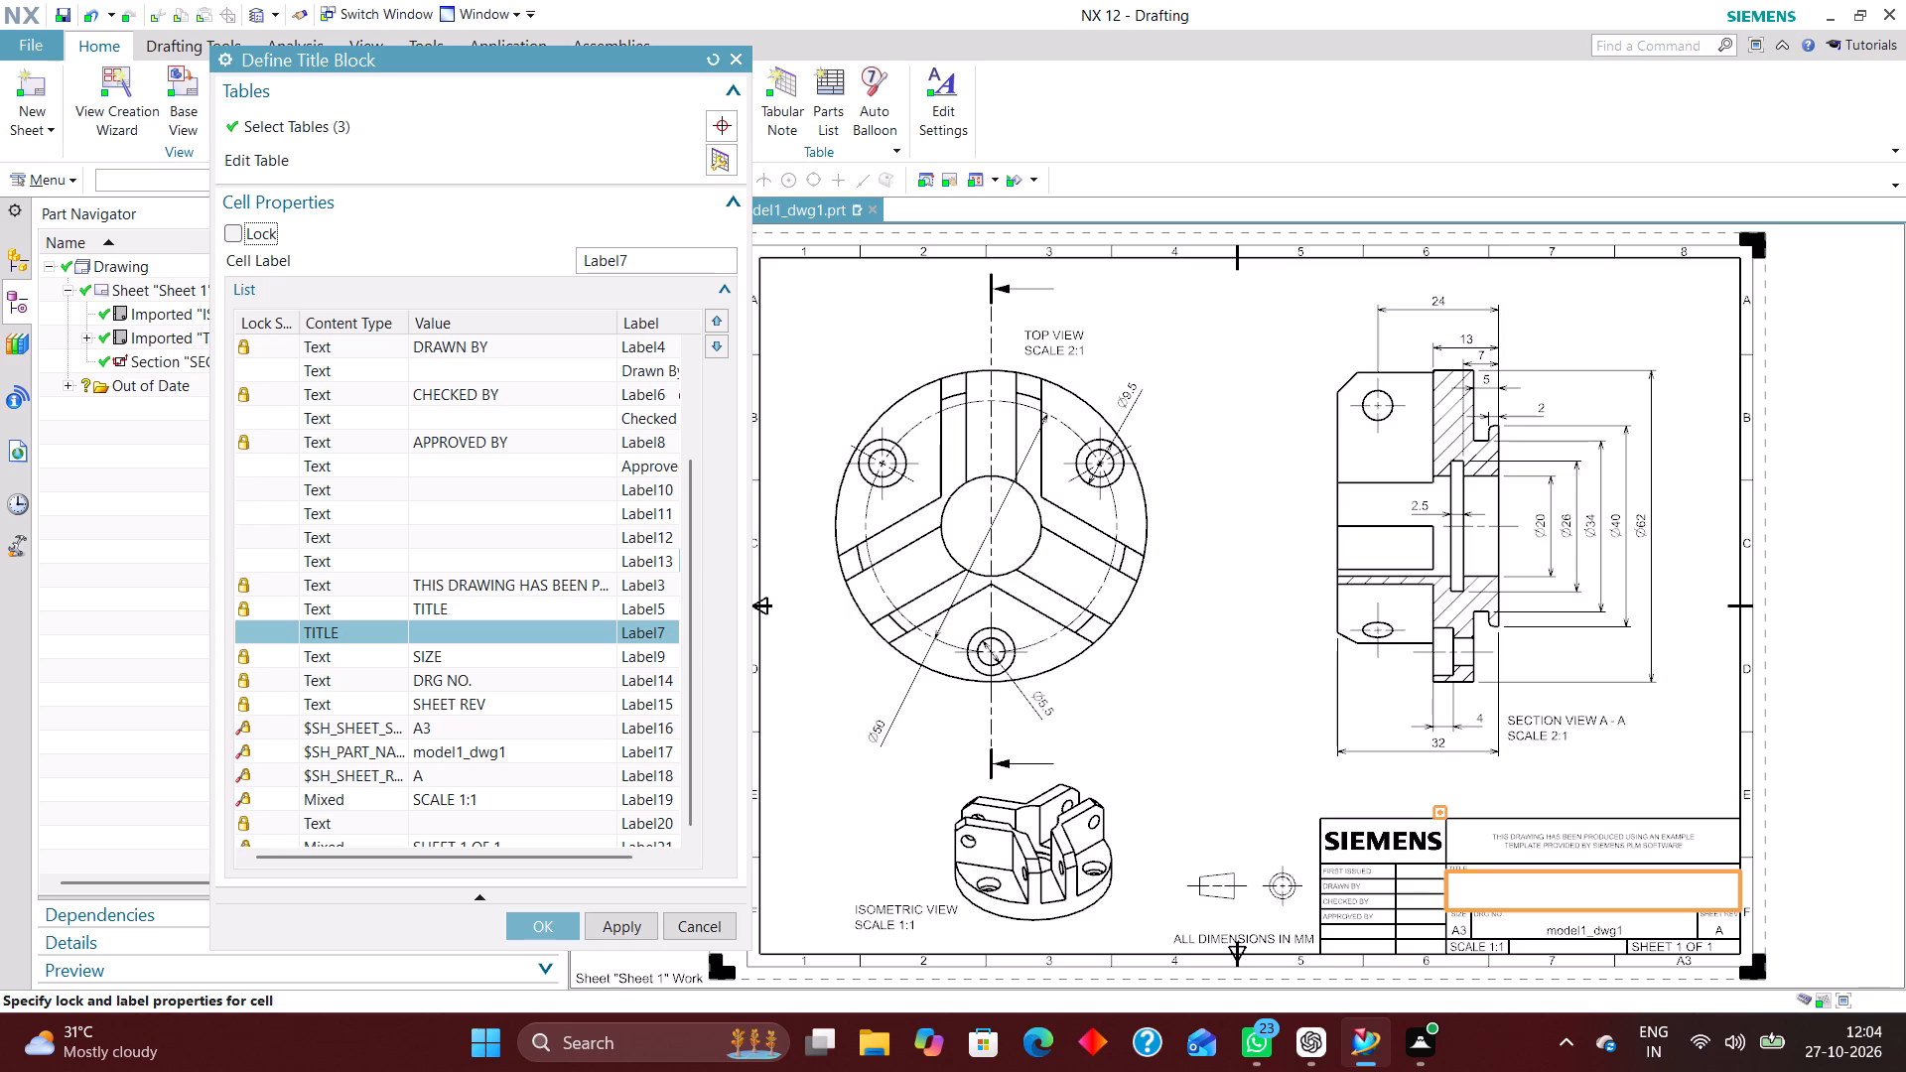
{"action": "left_click", "coordinate": [276, 746]}
{"action": "left_click", "coordinate": [240, 233]}
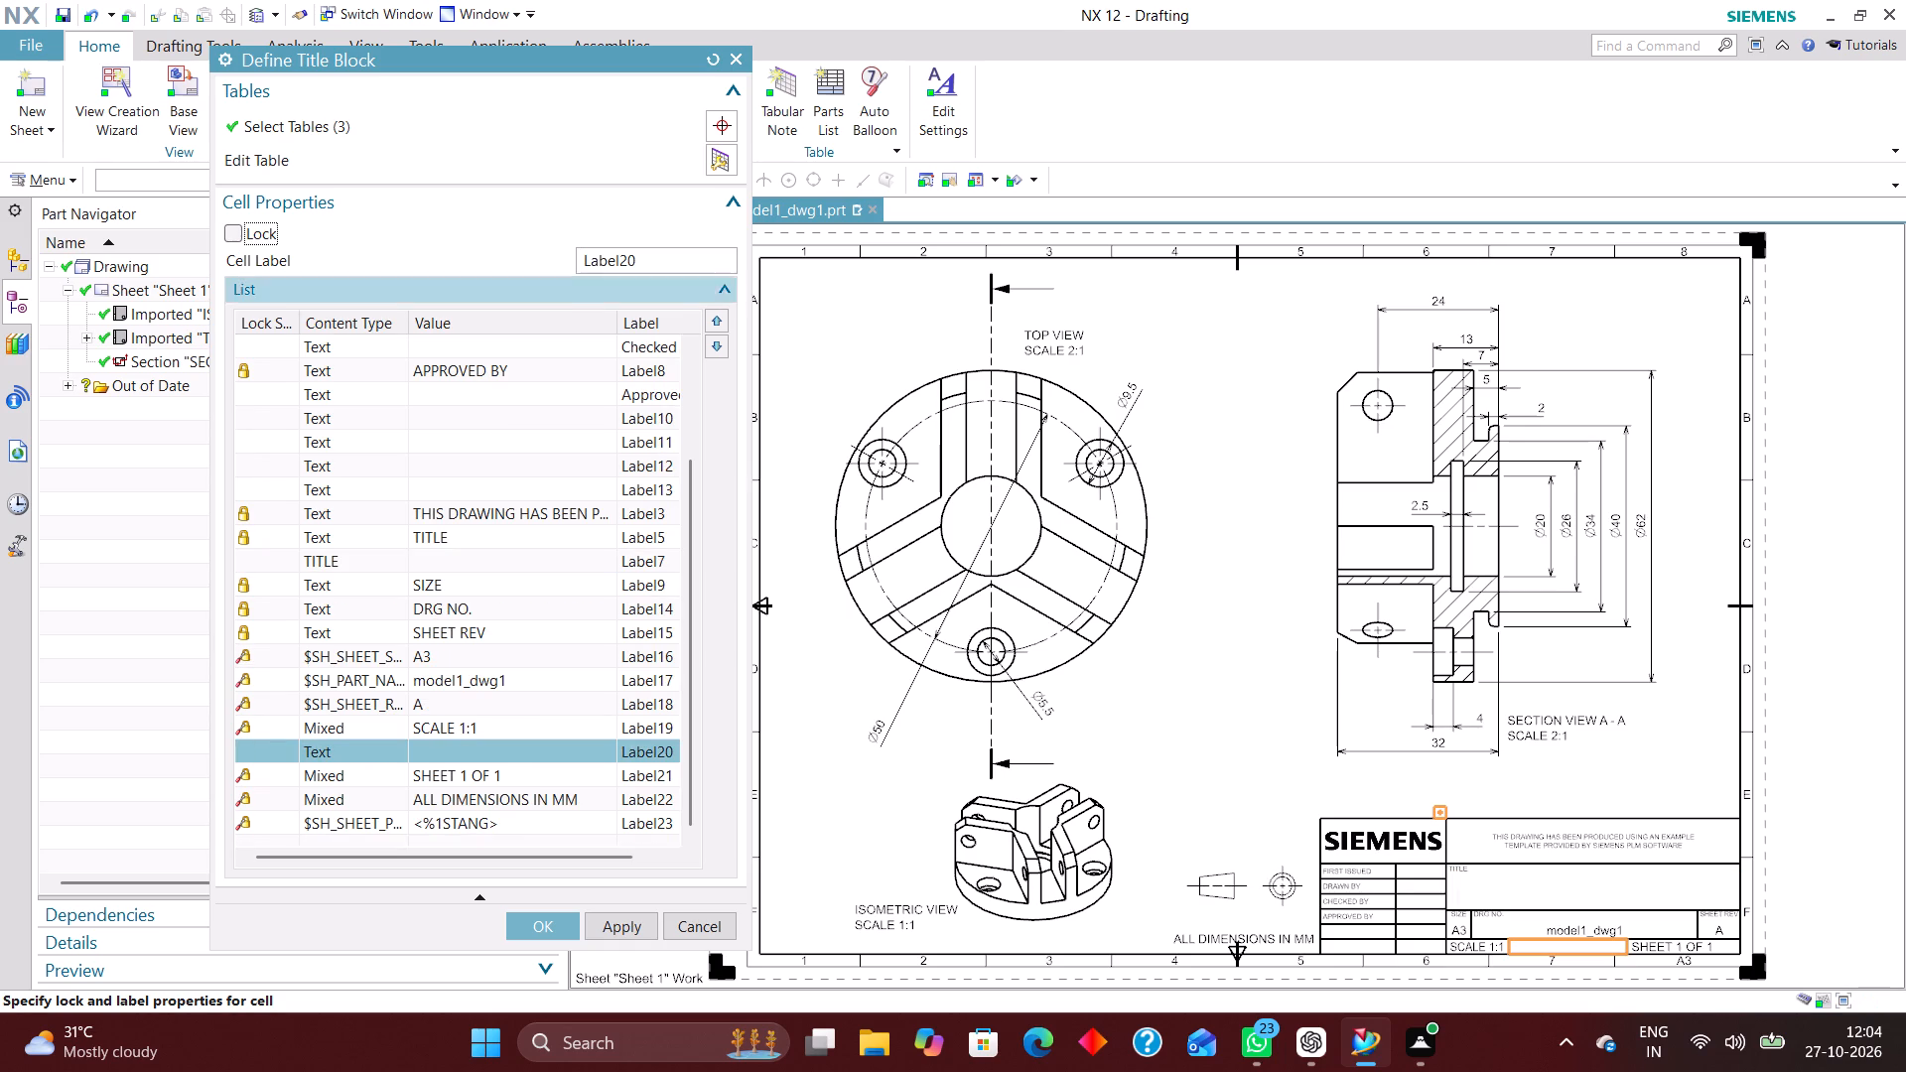
{"action": "left_click", "coordinate": [535, 929]}
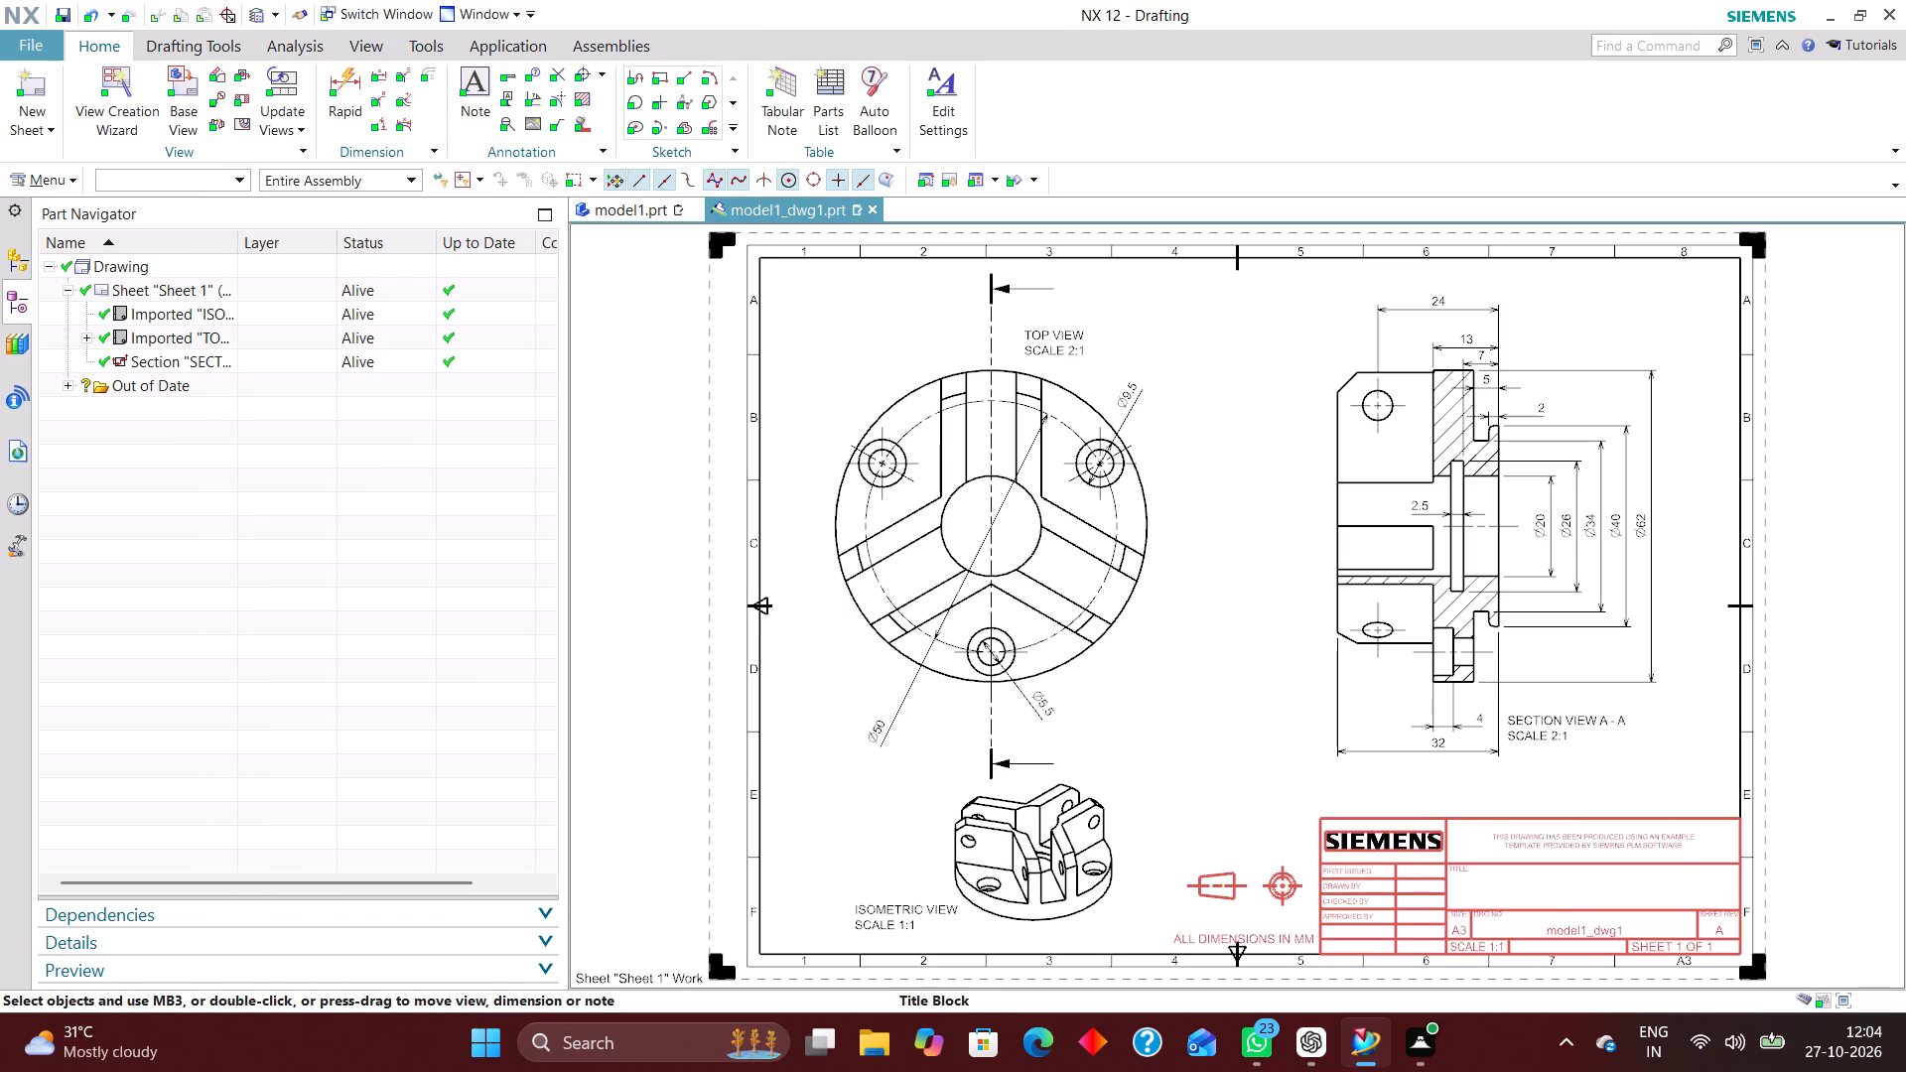
Populate the title block: First Issued 27-10-2026, drafter's name in Drawn By, Label10 MATERIAL, Label11 STEEL, and XXX in Checked By, Approved By, Label12 and Label13.
{"action": "right_click", "coordinate": [1311, 873]}
{"action": "left_click", "coordinate": [1362, 653]}
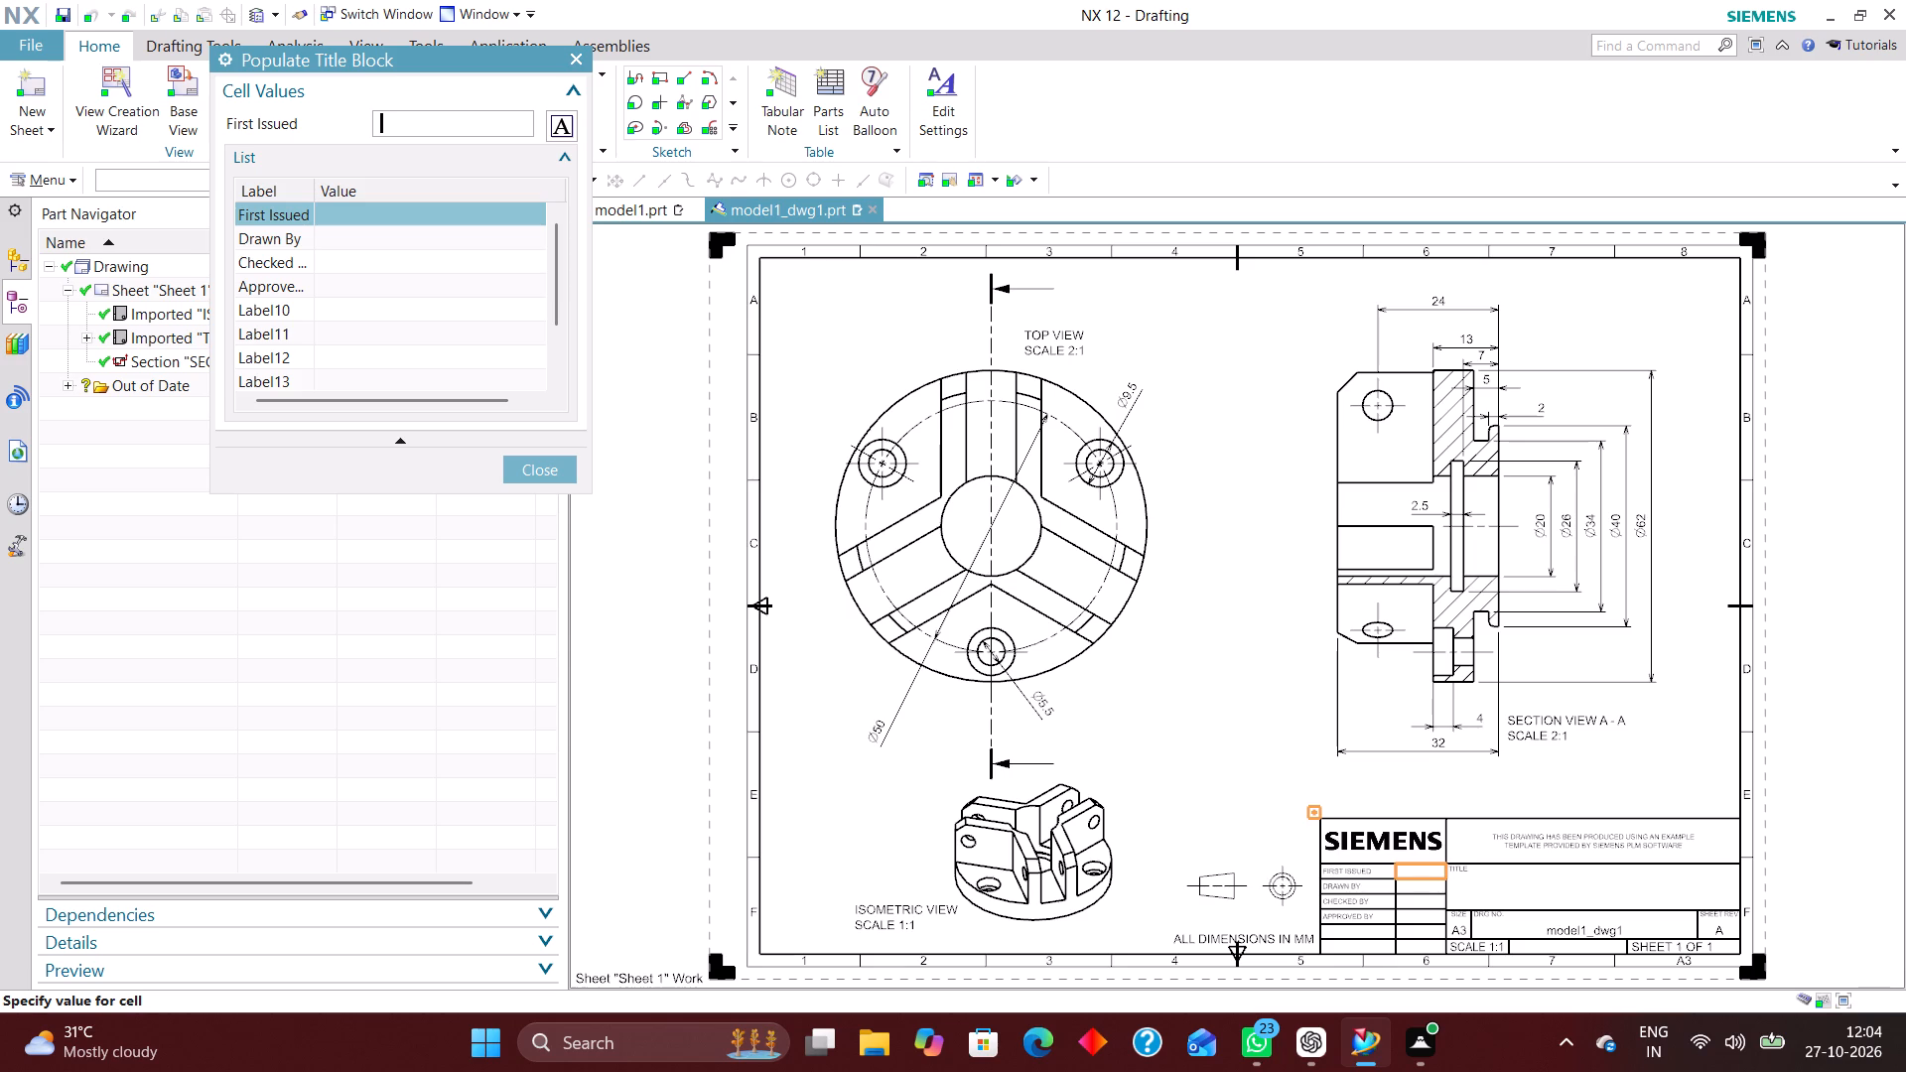
{"action": "type", "text": "27-"}
{"action": "type", "text": "10"}
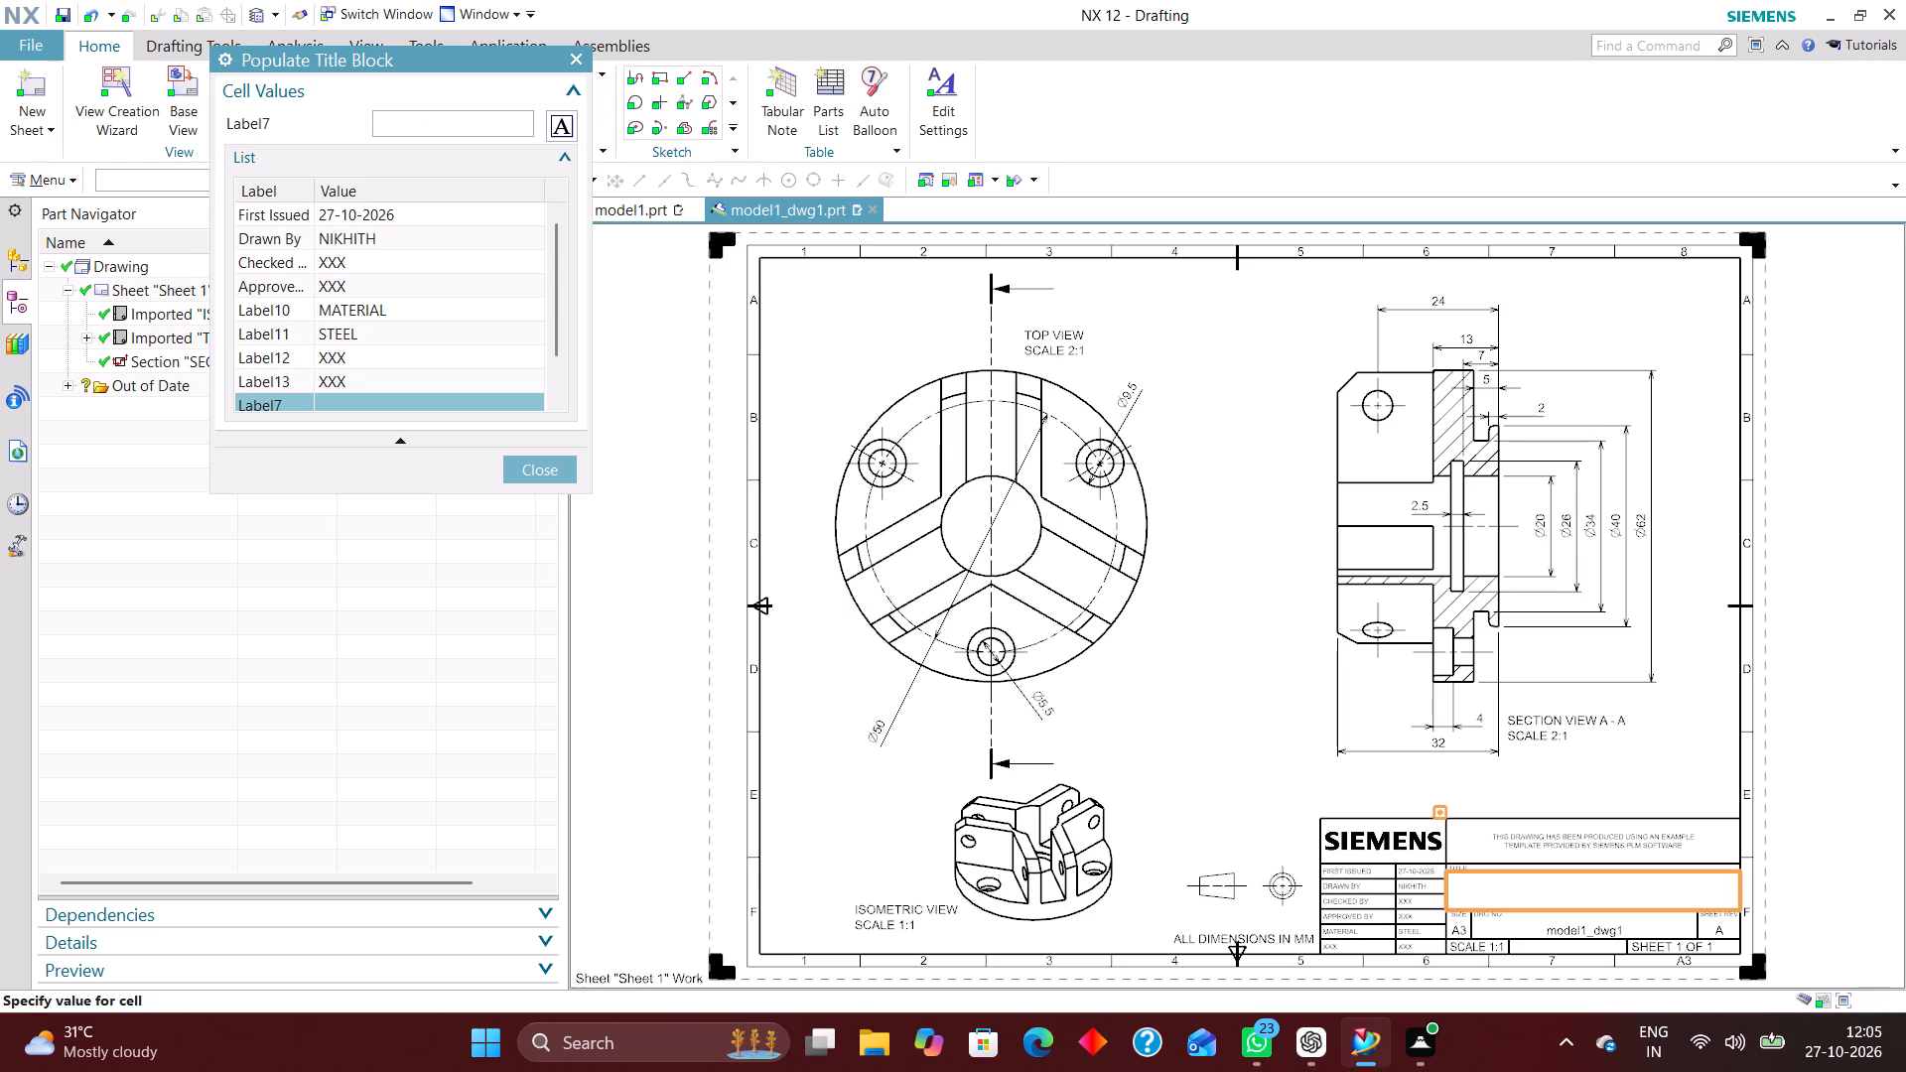
Fill the title cell Label7 with THREE-WAY CLAMPING FIXTURE in capital letters.
{"action": "key", "text": "ctrl+v"}
{"action": "key", "text": "BackSpace"}
{"action": "key", "text": "BackSpace"}
{"action": "key", "text": "BackSpace"}
{"action": "key", "text": "BackSpace"}
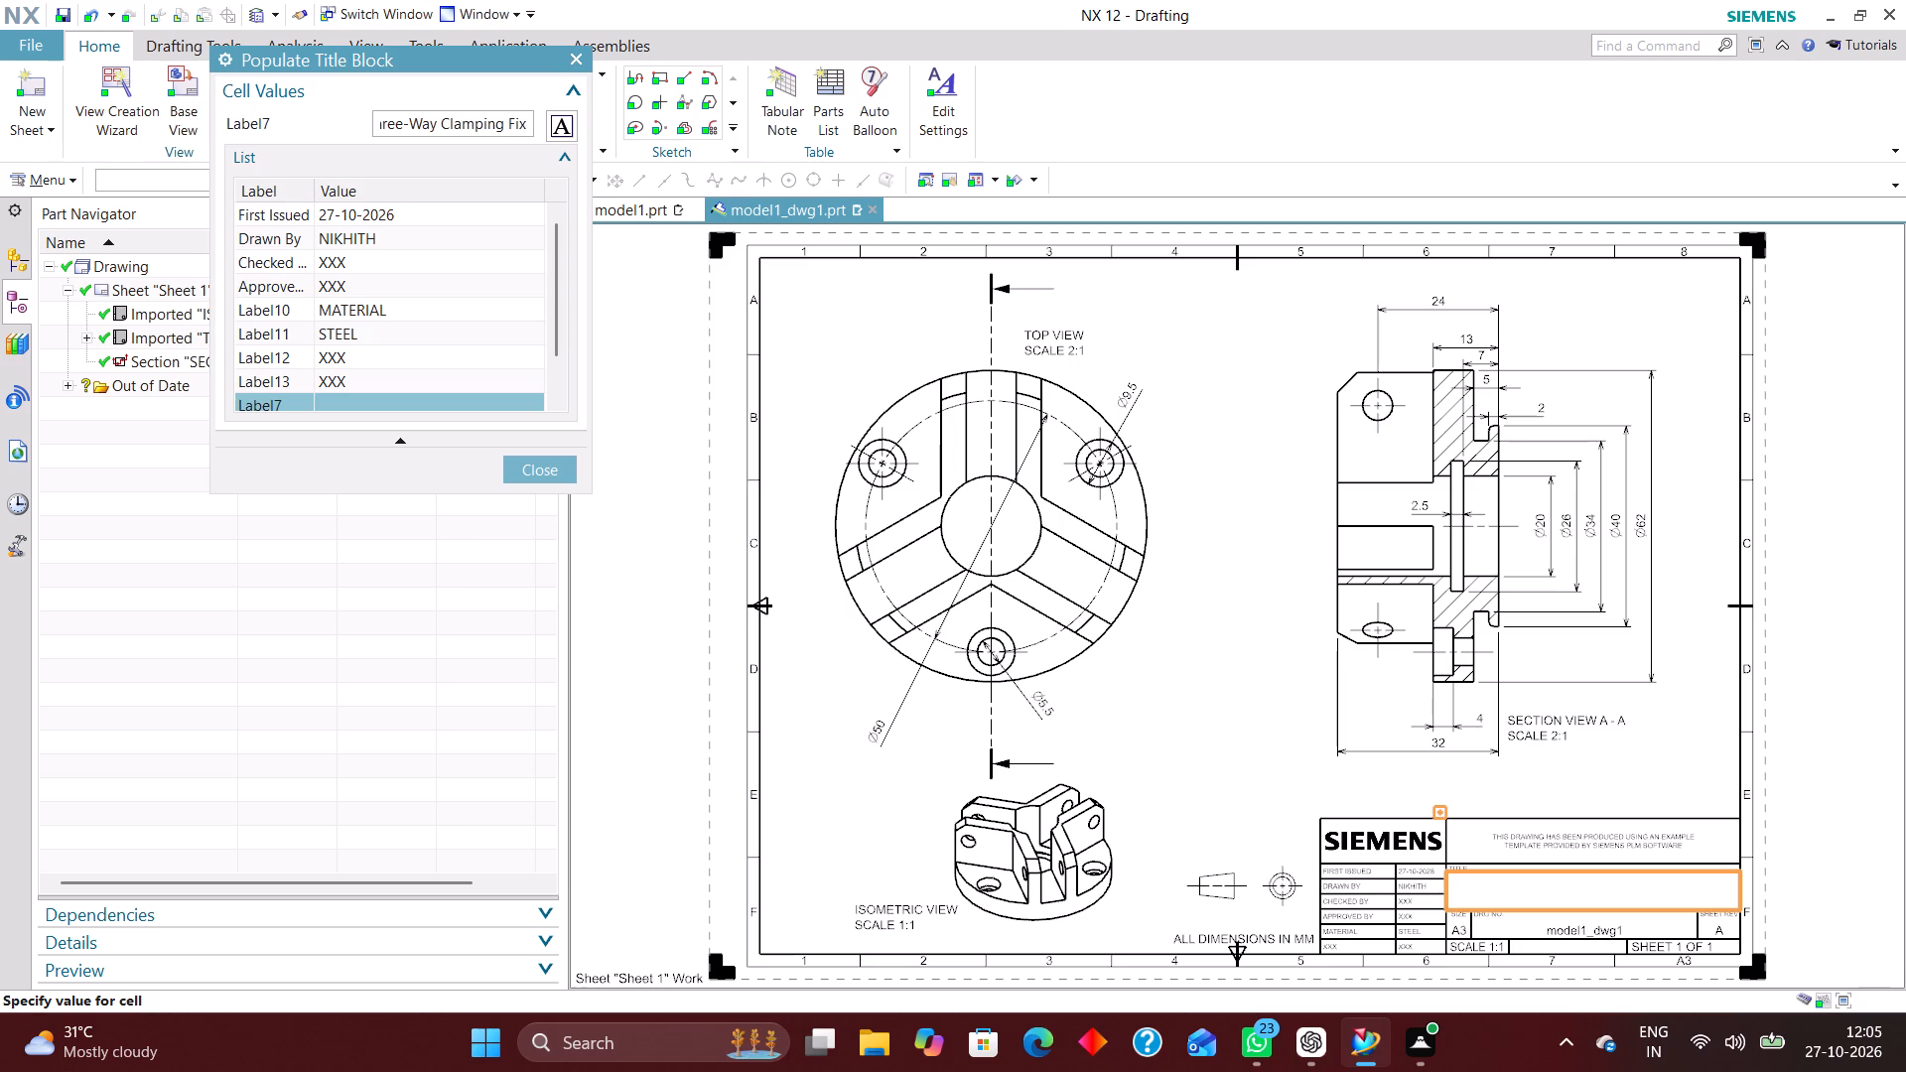
{"action": "key", "text": "BackSpace"}
{"action": "key", "text": "BackSpace"}
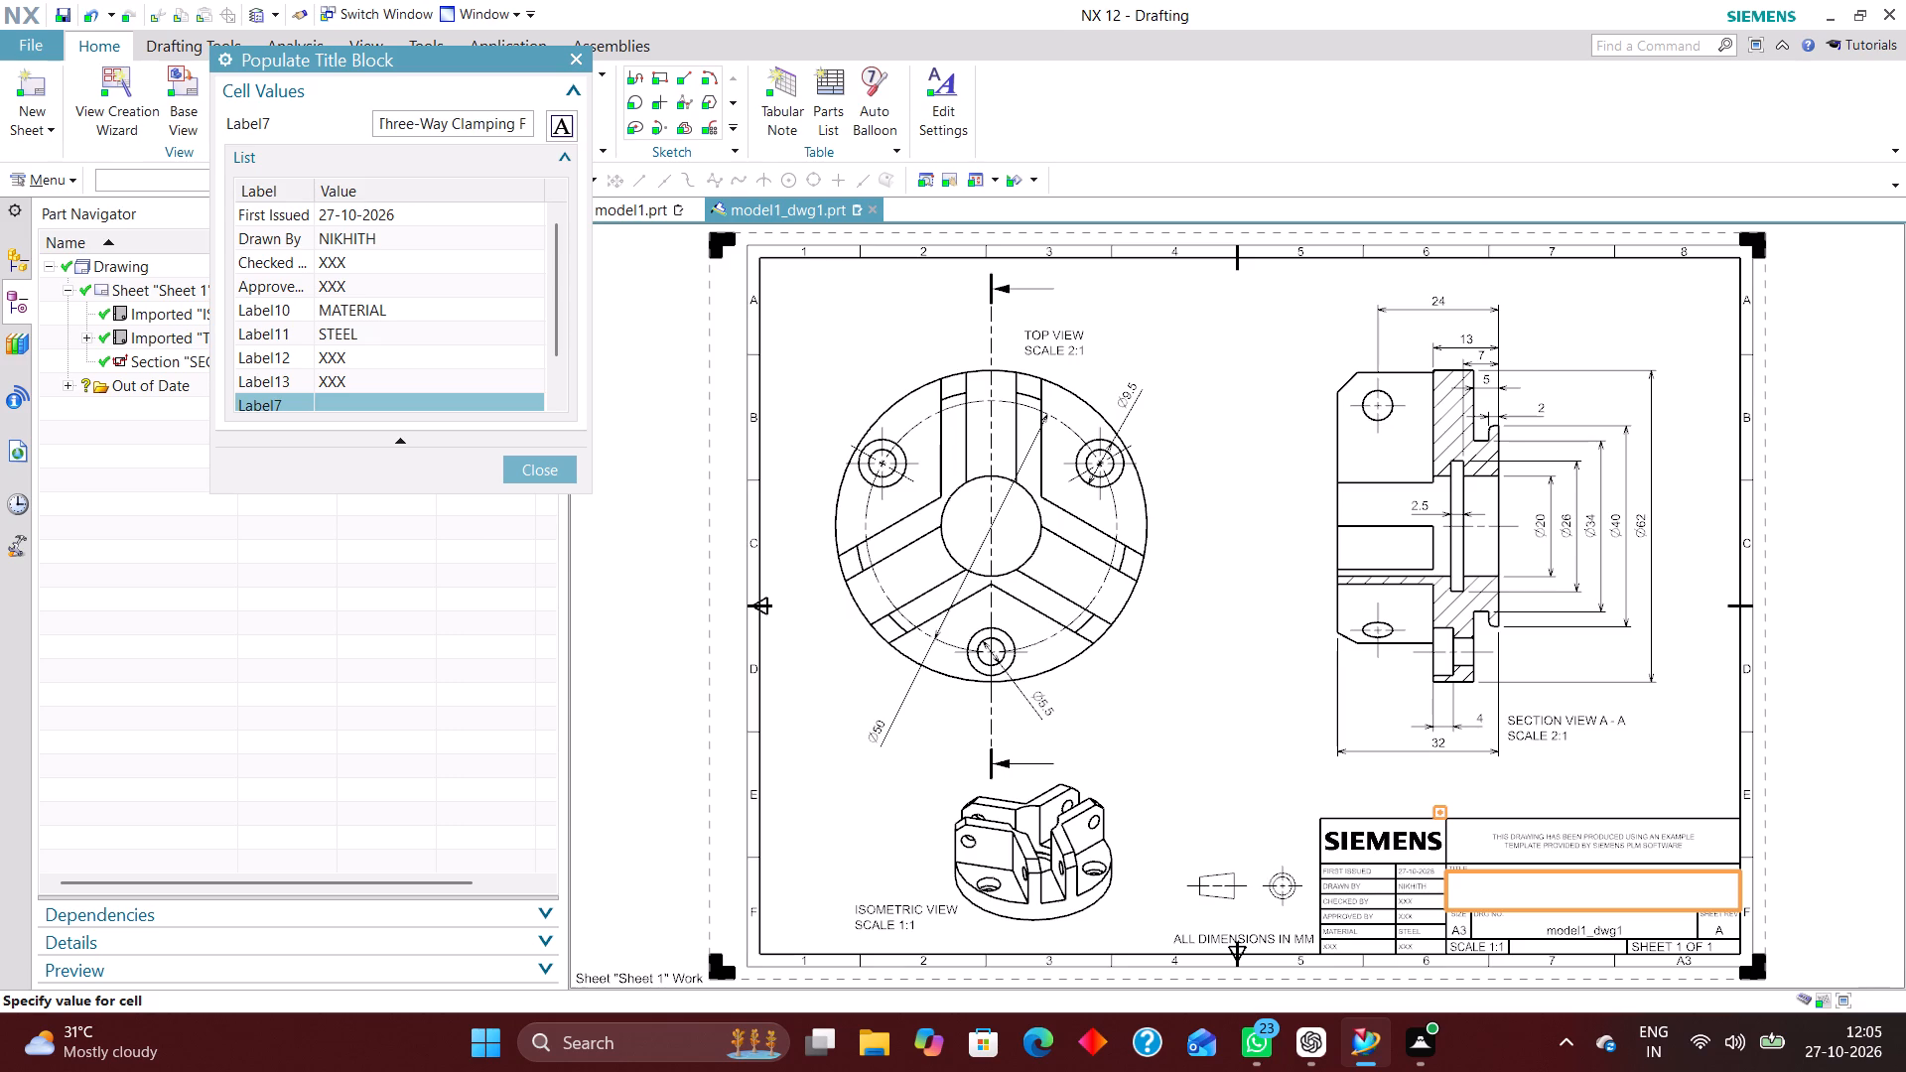
{"action": "type", "text": "IXTURE"}
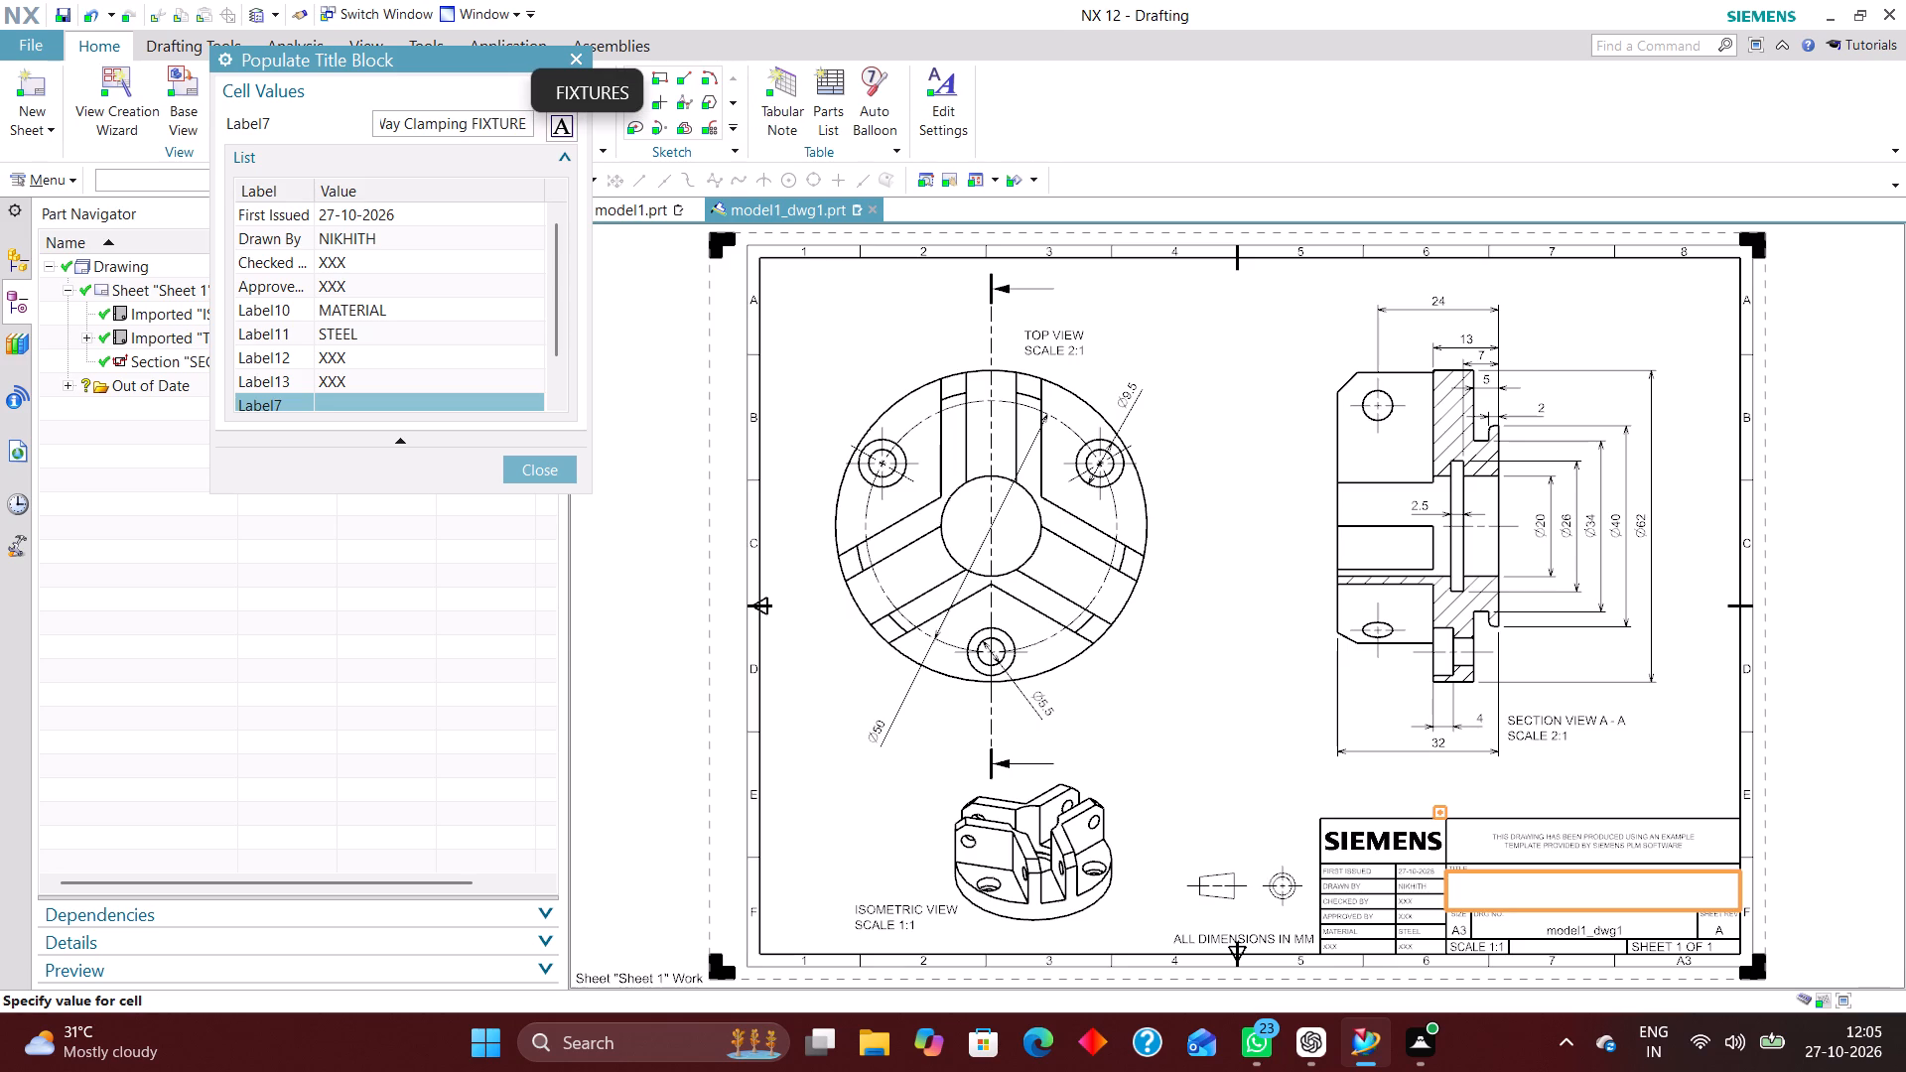
{"action": "key", "text": "Left"}
{"action": "key", "text": "Left"}
{"action": "key", "text": "Left"}
{"action": "key", "text": "Left"}
{"action": "key", "text": "Left"}
{"action": "key", "text": "Left"}
{"action": "key", "text": "Left"}
{"action": "key", "text": "Left"}
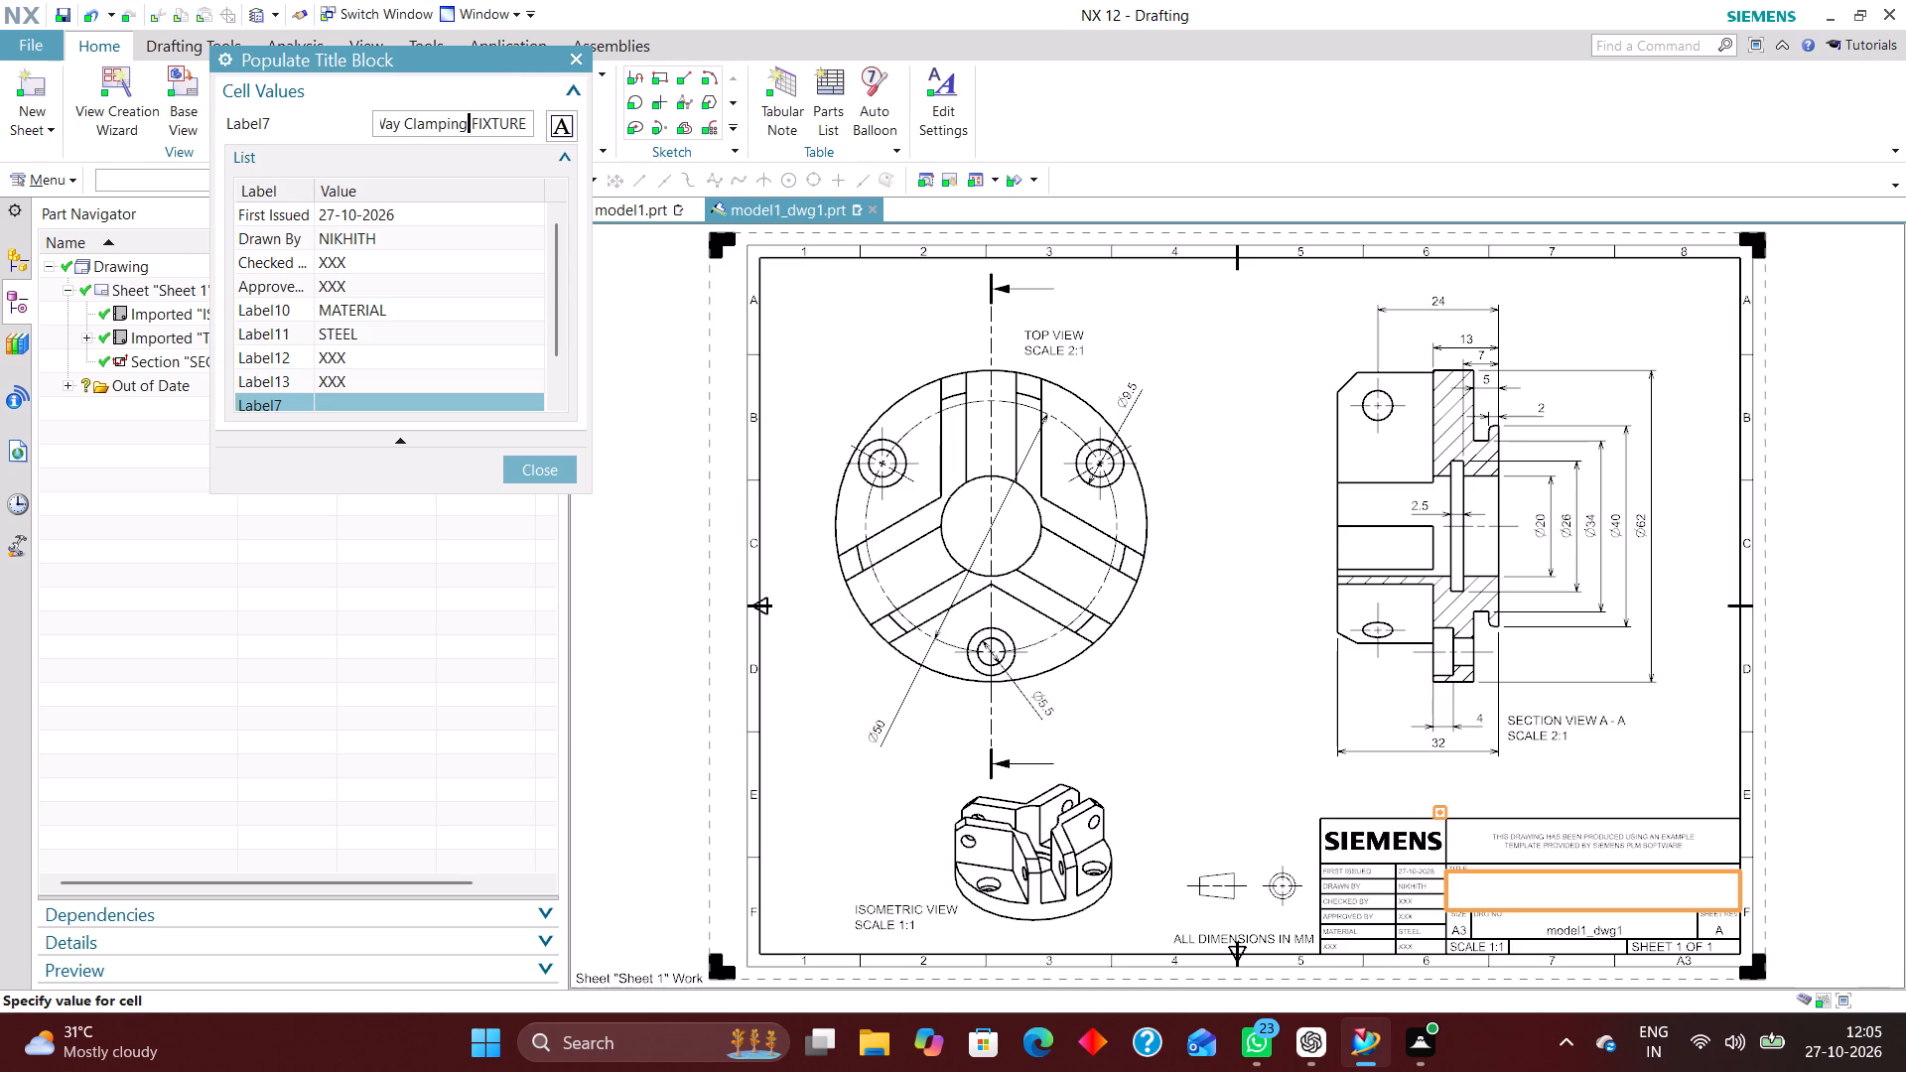
{"action": "key", "text": "BackSpace"}
{"action": "key", "text": "BackSpace"}
{"action": "key", "text": "BackSpace"}
{"action": "key", "text": "BackSpace"}
{"action": "key", "text": "BackSpace"}
{"action": "key", "text": "BackSpace"}
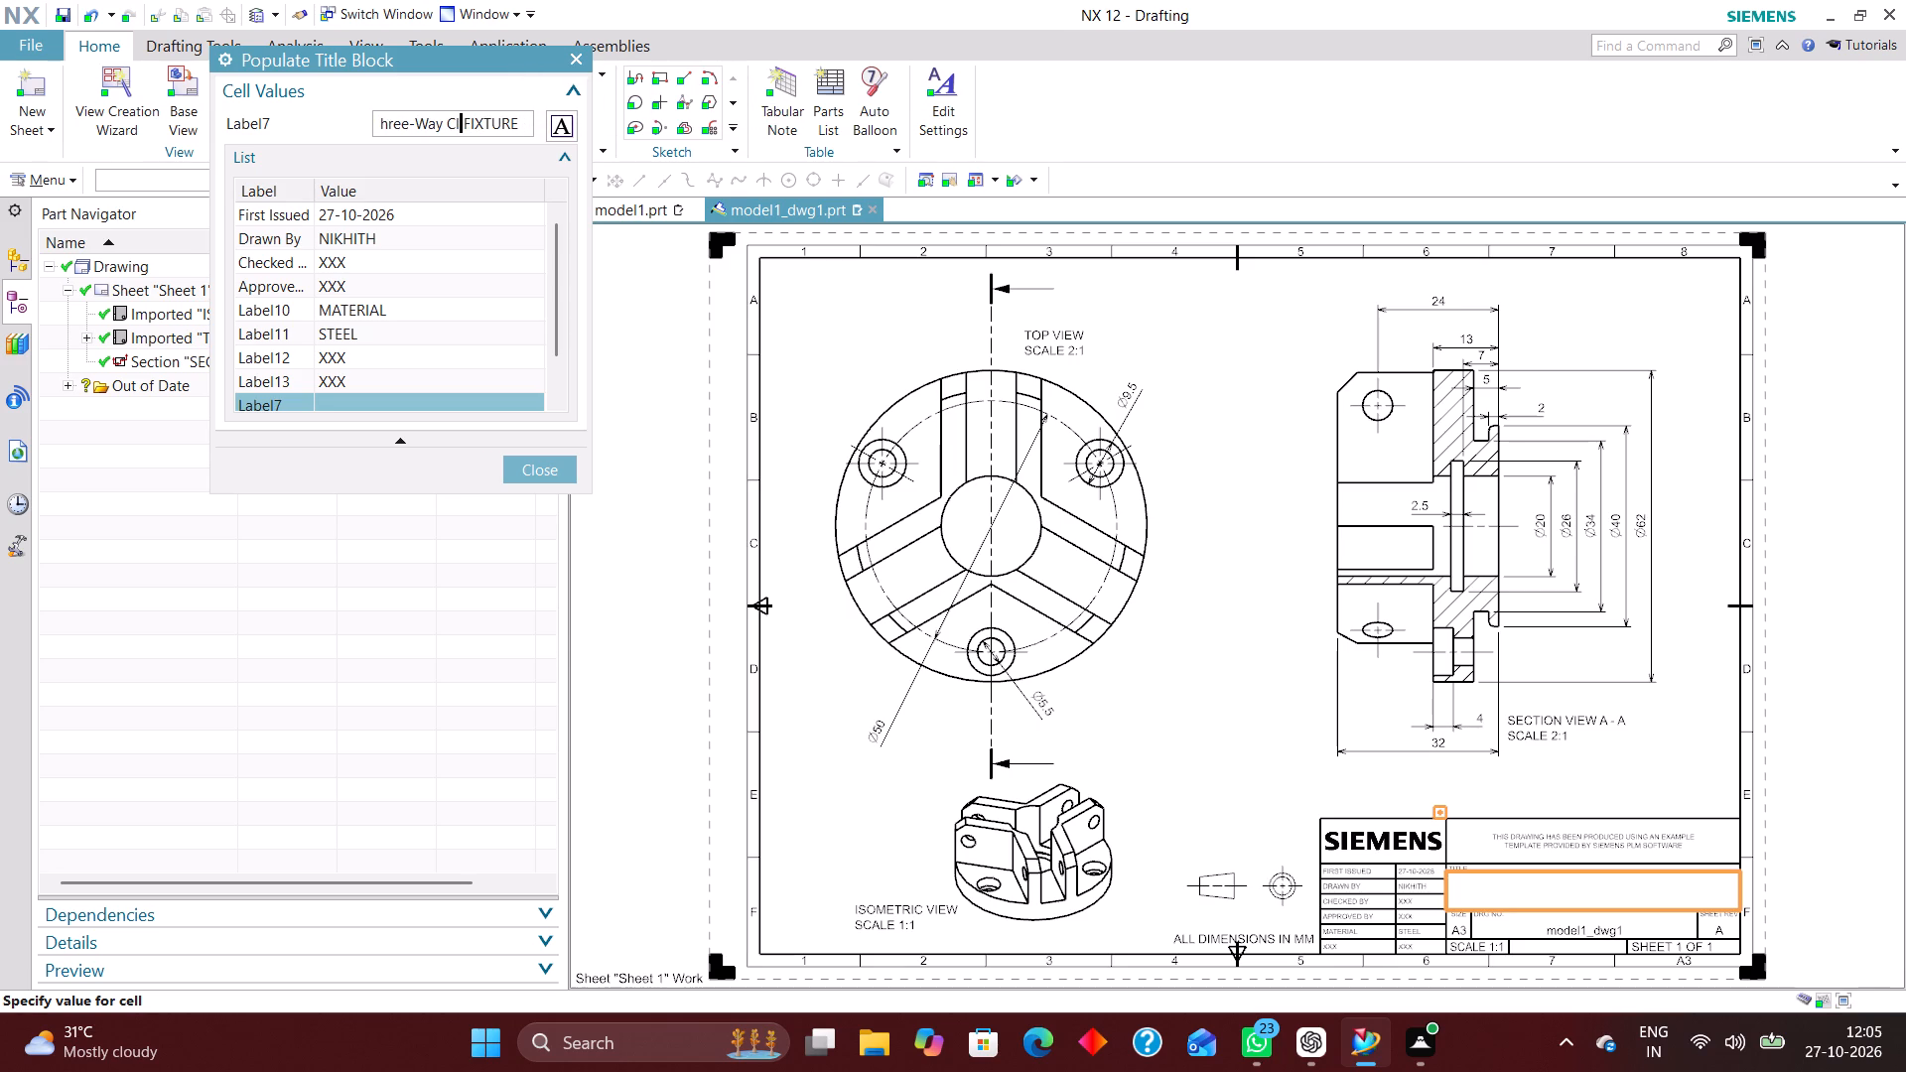
{"action": "key", "text": "BackSpace"}
{"action": "type", "text": "LAMPING"}
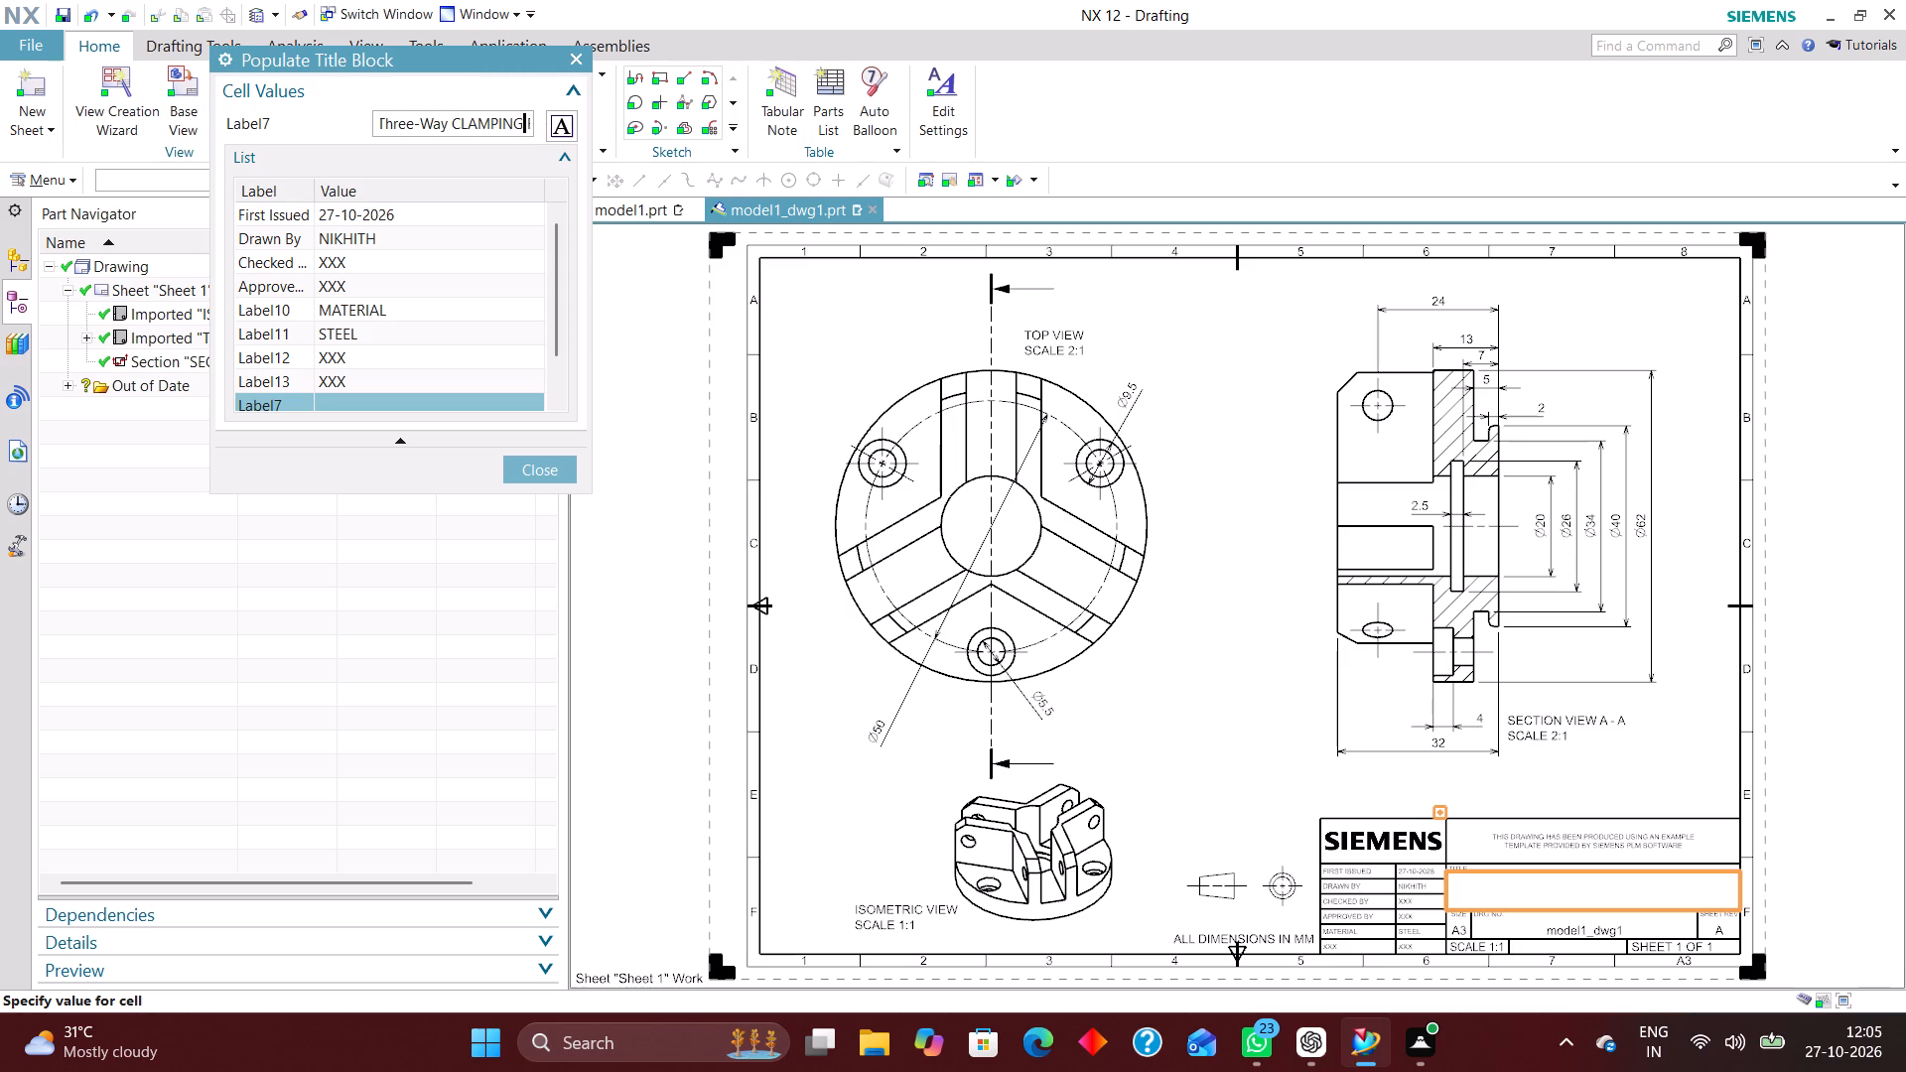
{"action": "key", "text": "Left"}
{"action": "key", "text": "Left"}
{"action": "key", "text": "Left"}
{"action": "key", "text": "Left"}
{"action": "key", "text": "Left"}
{"action": "key", "text": "Left"}
{"action": "key", "text": "Left"}
{"action": "key", "text": "Left"}
{"action": "key", "text": "Left"}
{"action": "key", "text": "BackSpace"}
{"action": "key", "text": "BackSpace"}
{"action": "type", "text": "AY"}
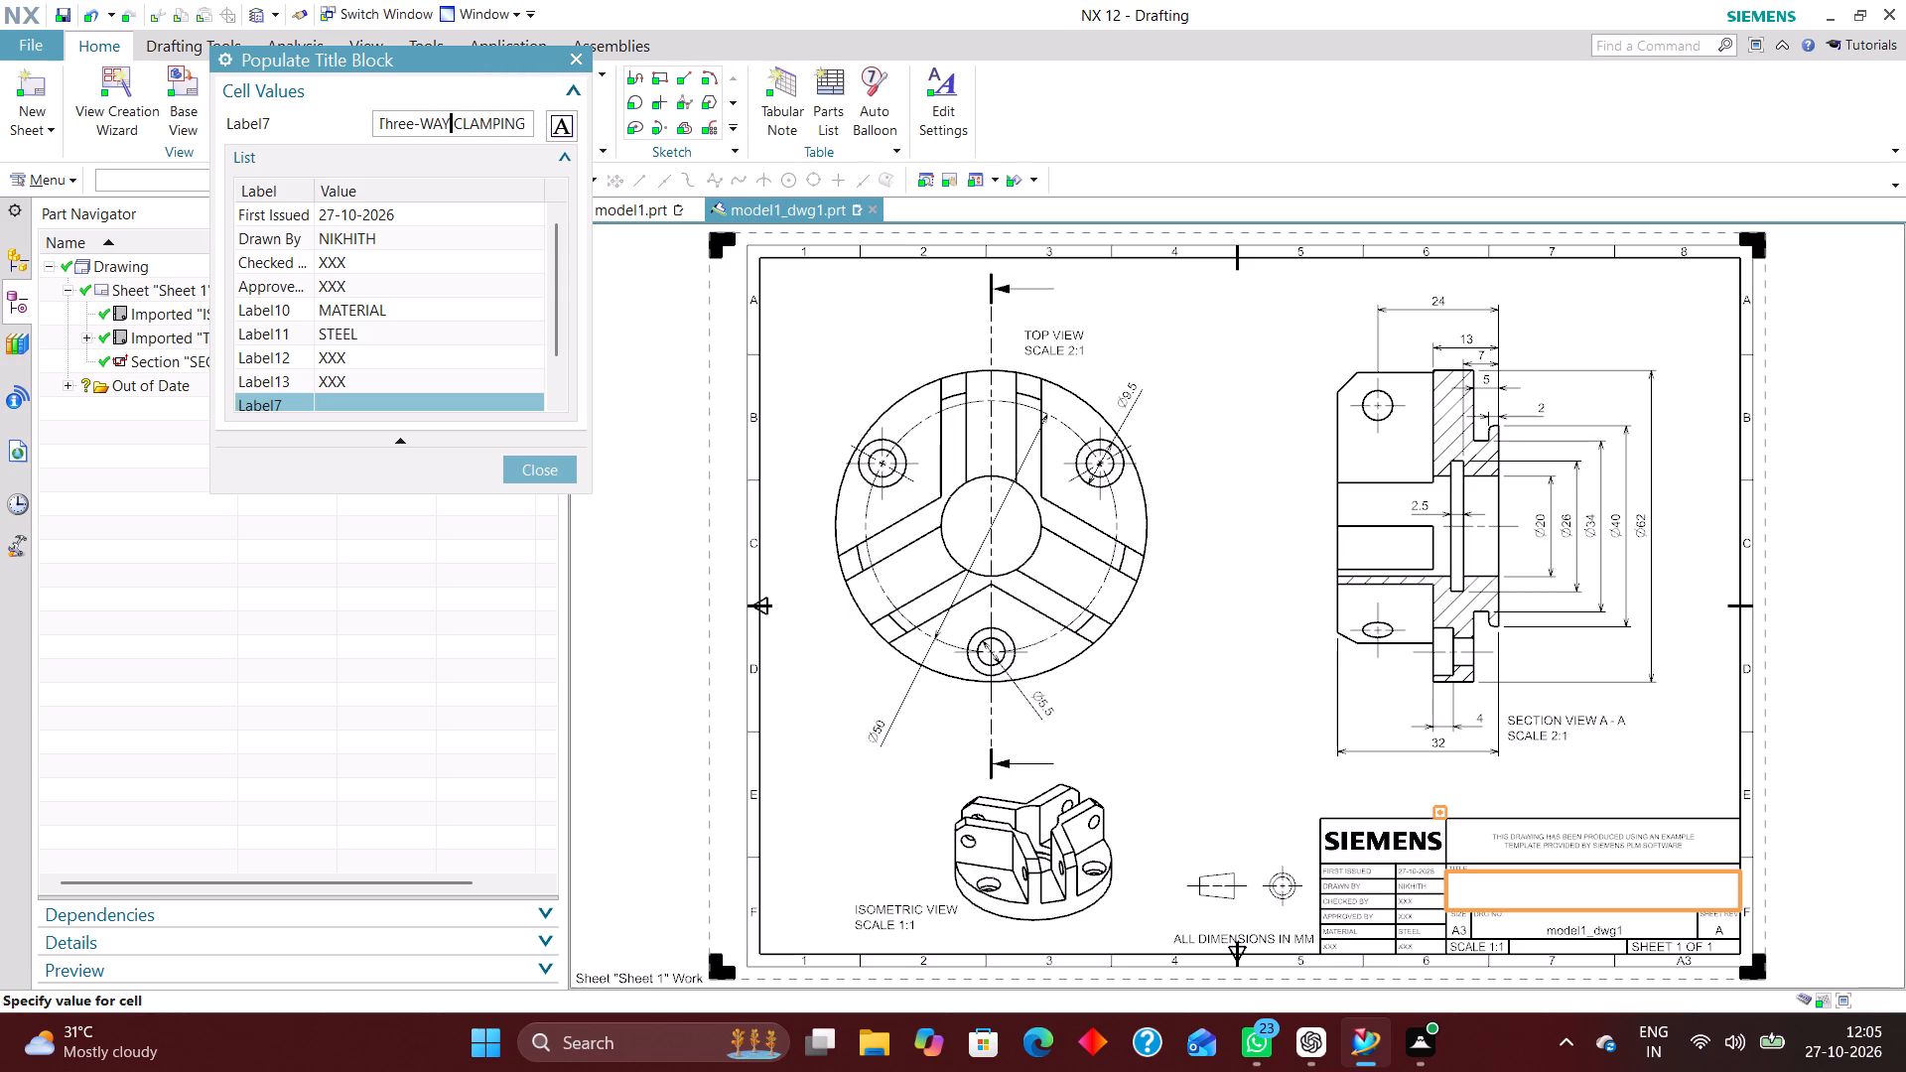
{"action": "key", "text": "Left"}
{"action": "key", "text": "Left"}
{"action": "key", "text": "Left"}
{"action": "key", "text": "Left"}
{"action": "key", "text": "BackSpace"}
{"action": "key", "text": "BackSpace"}
{"action": "key", "text": "BackSpace"}
{"action": "key", "text": "BackSpace"}
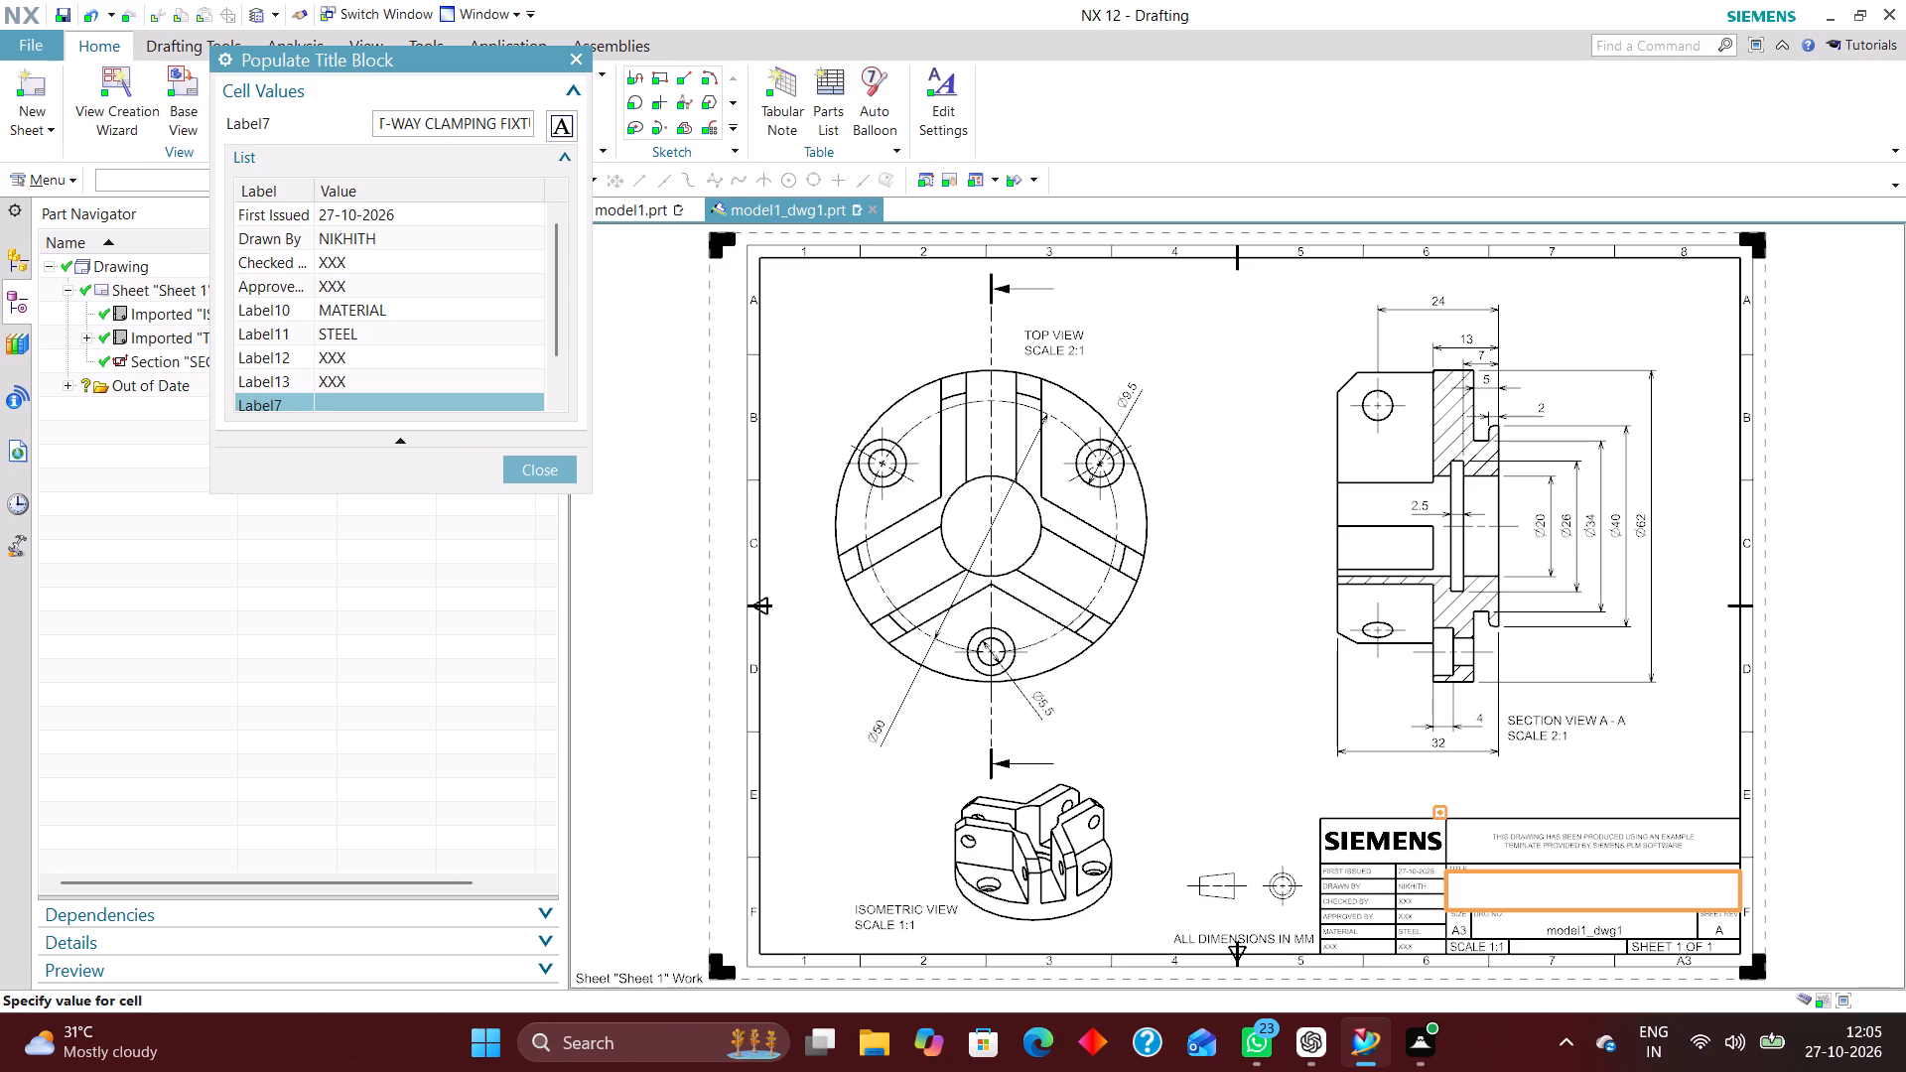
{"action": "type", "text": "HREE"}
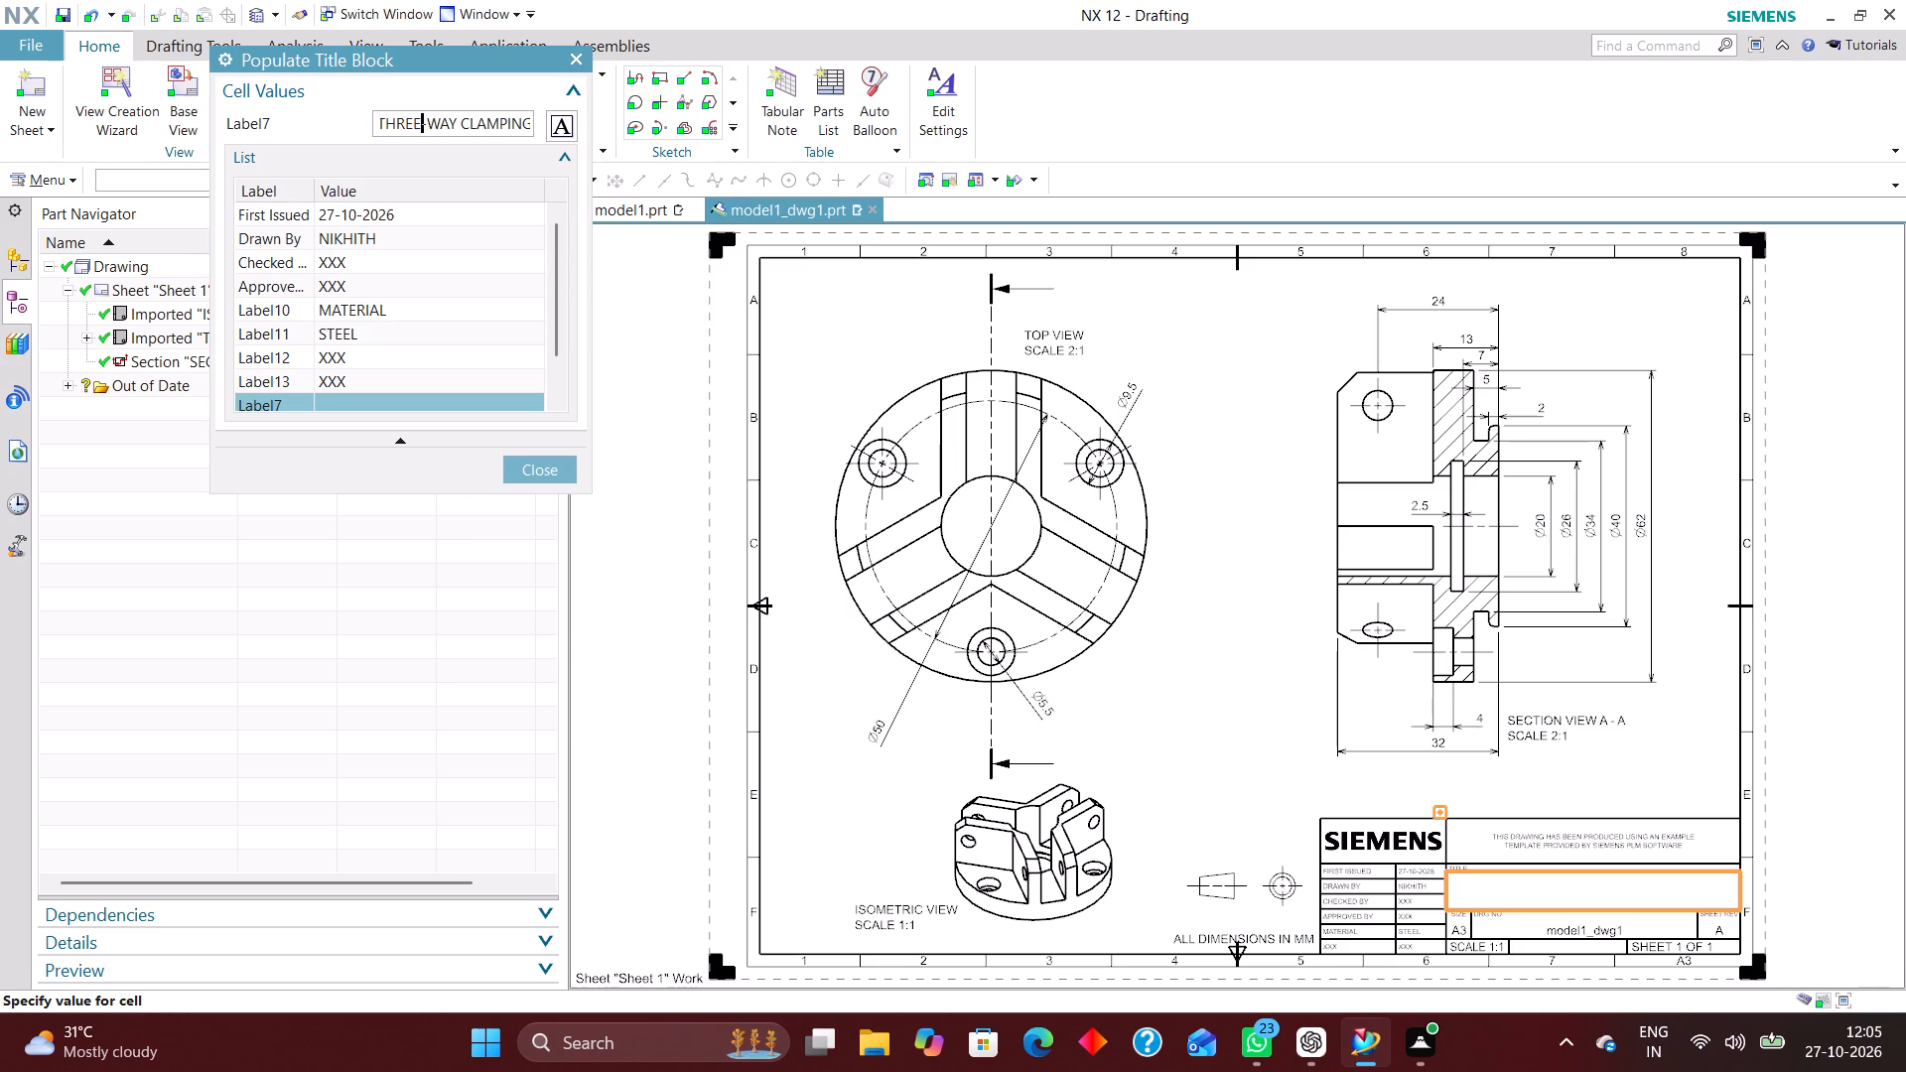
{"action": "key", "text": "Return"}
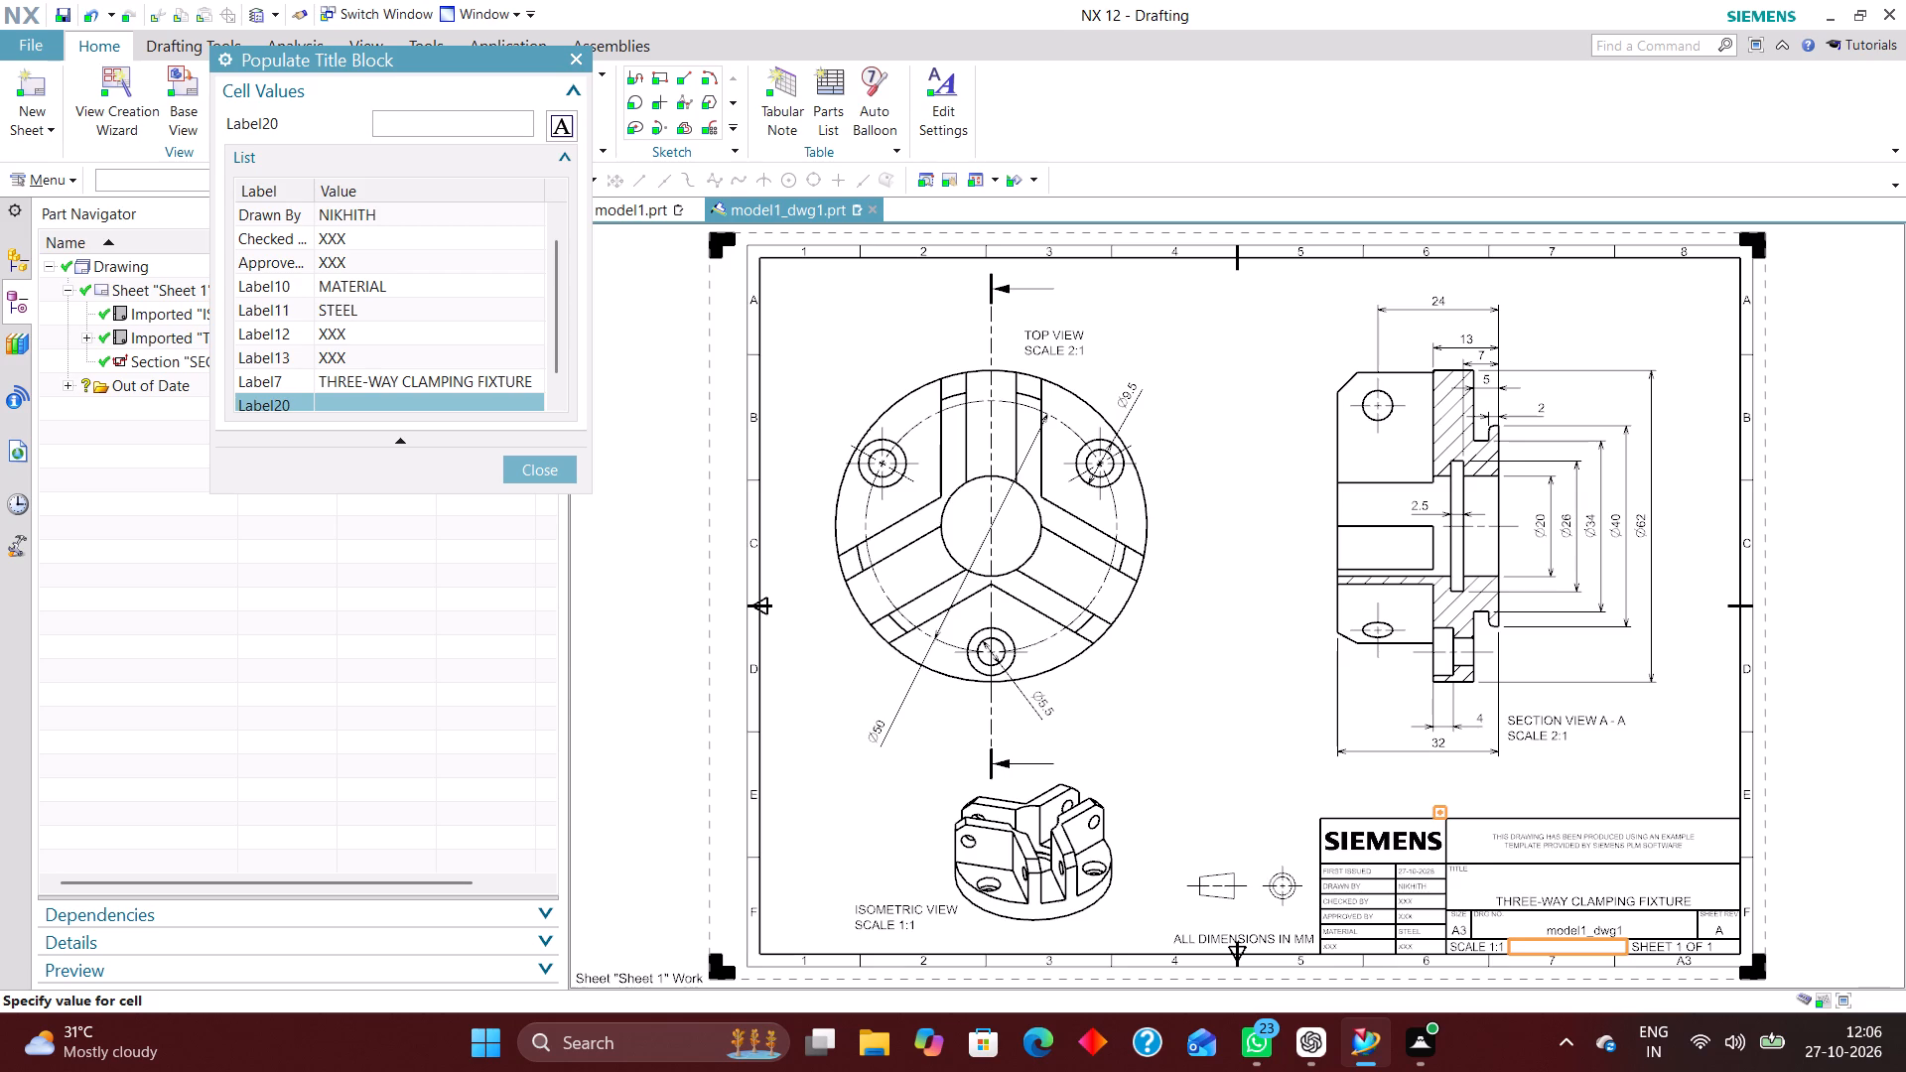
Fill the title block cell Label20 with the text WEIGHT (kg) and finish populating the title block.
{"action": "type", "text": "WEIGHT"}
{"action": "key", "text": "space"}
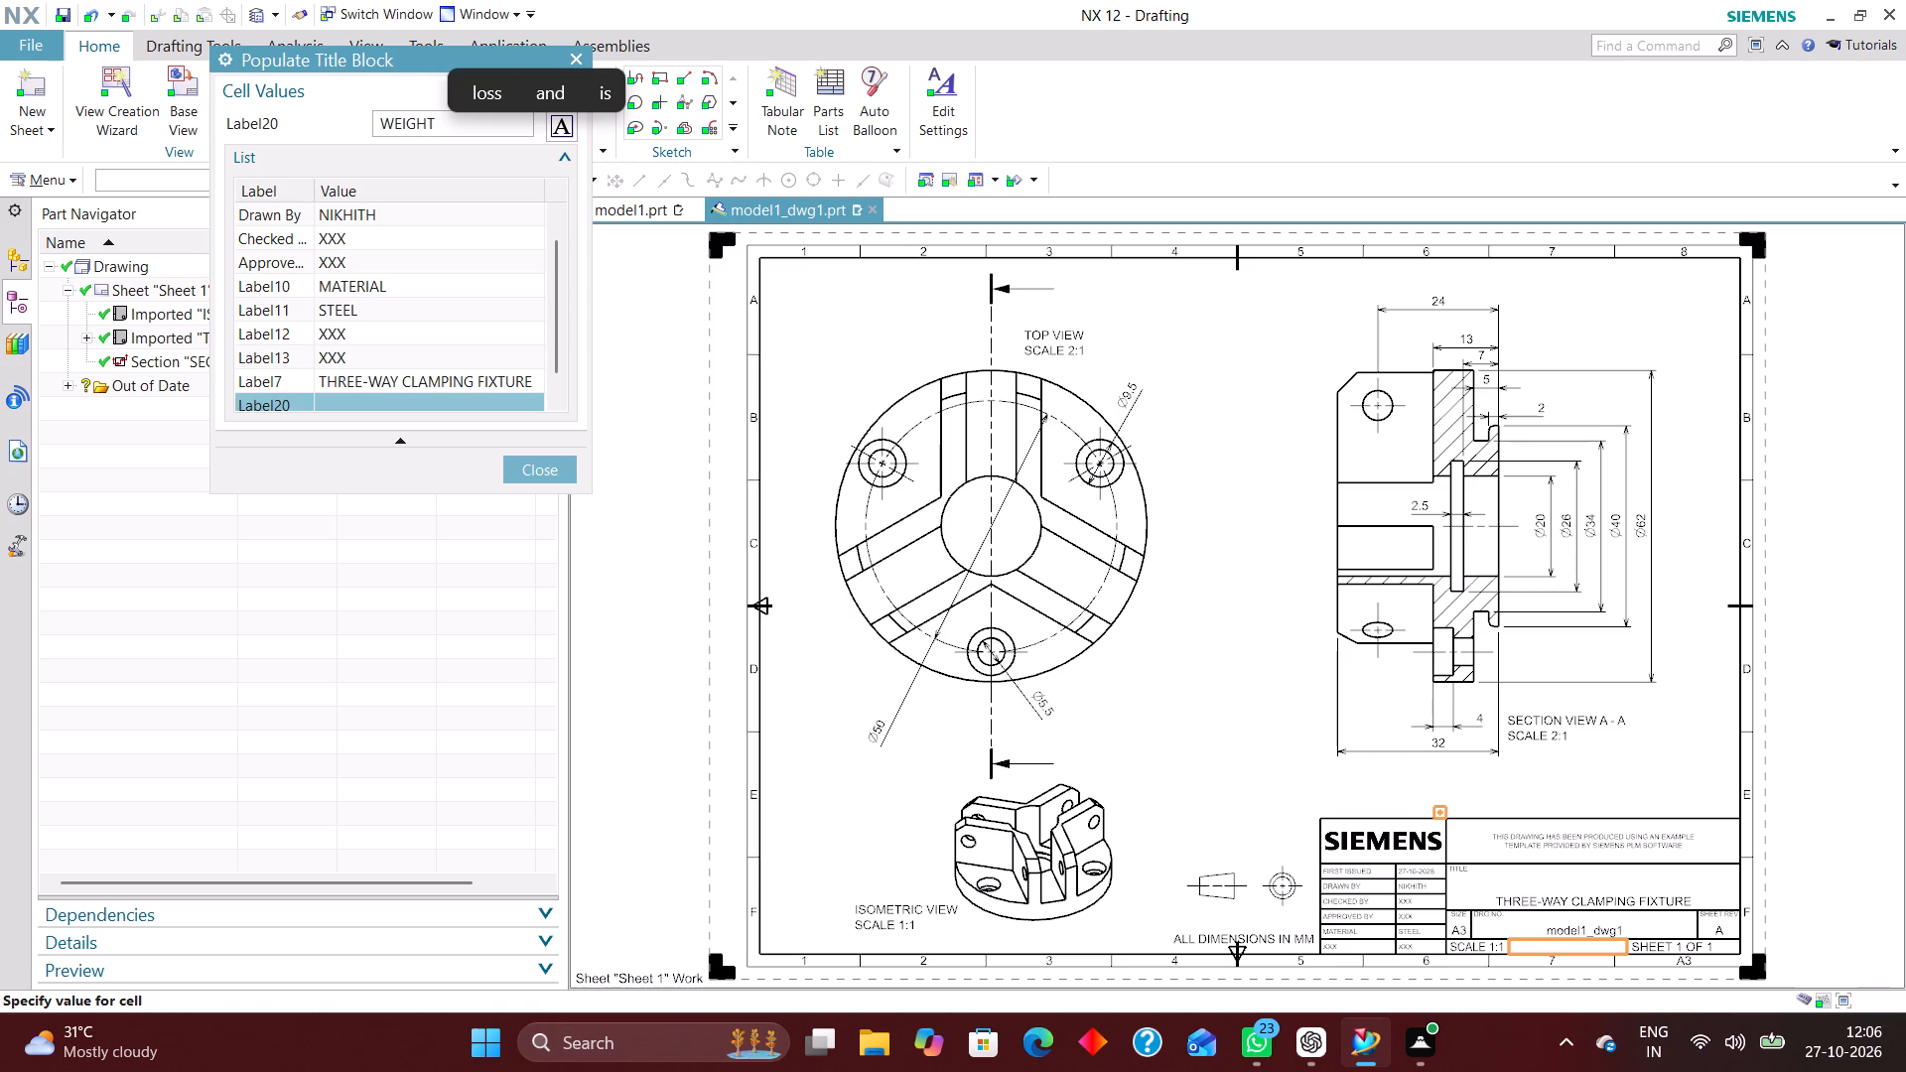
{"action": "type", "text": "()"}
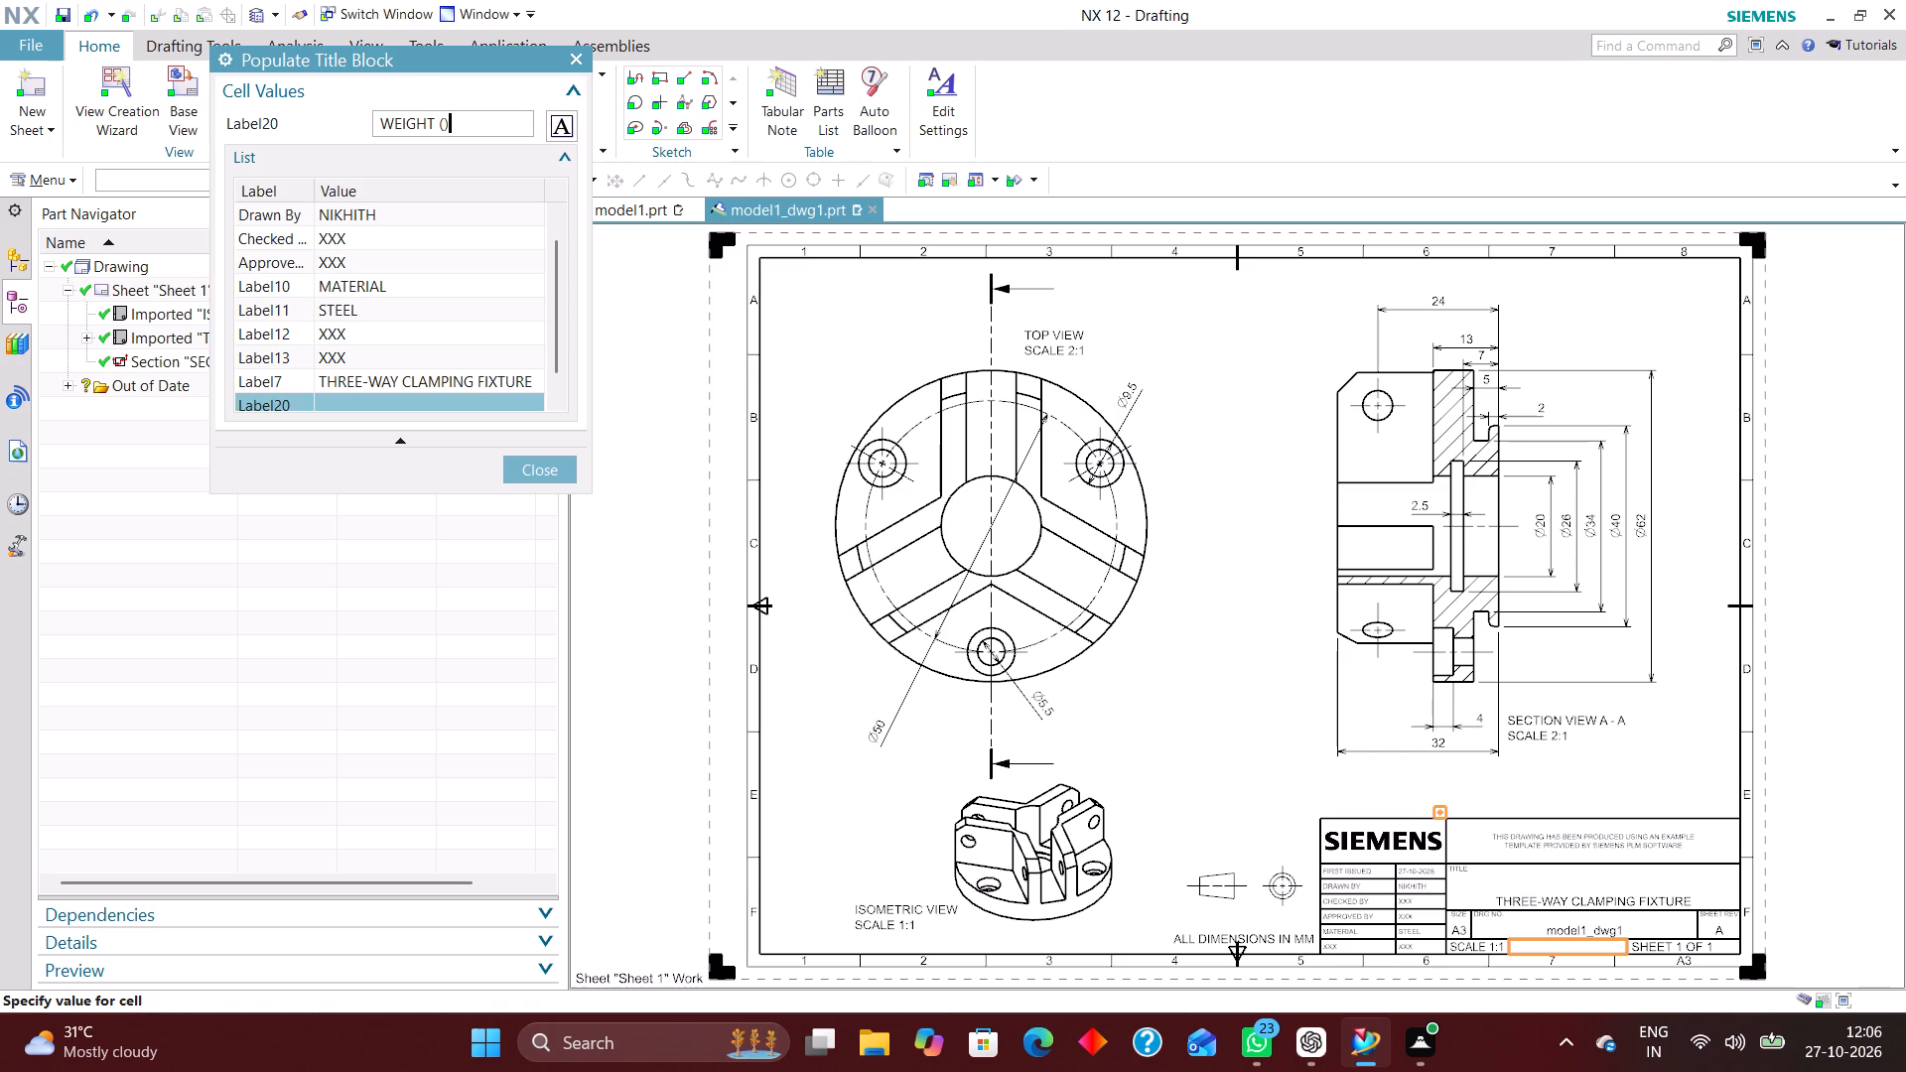
{"action": "key", "text": "Left"}
{"action": "type", "text": "kg"}
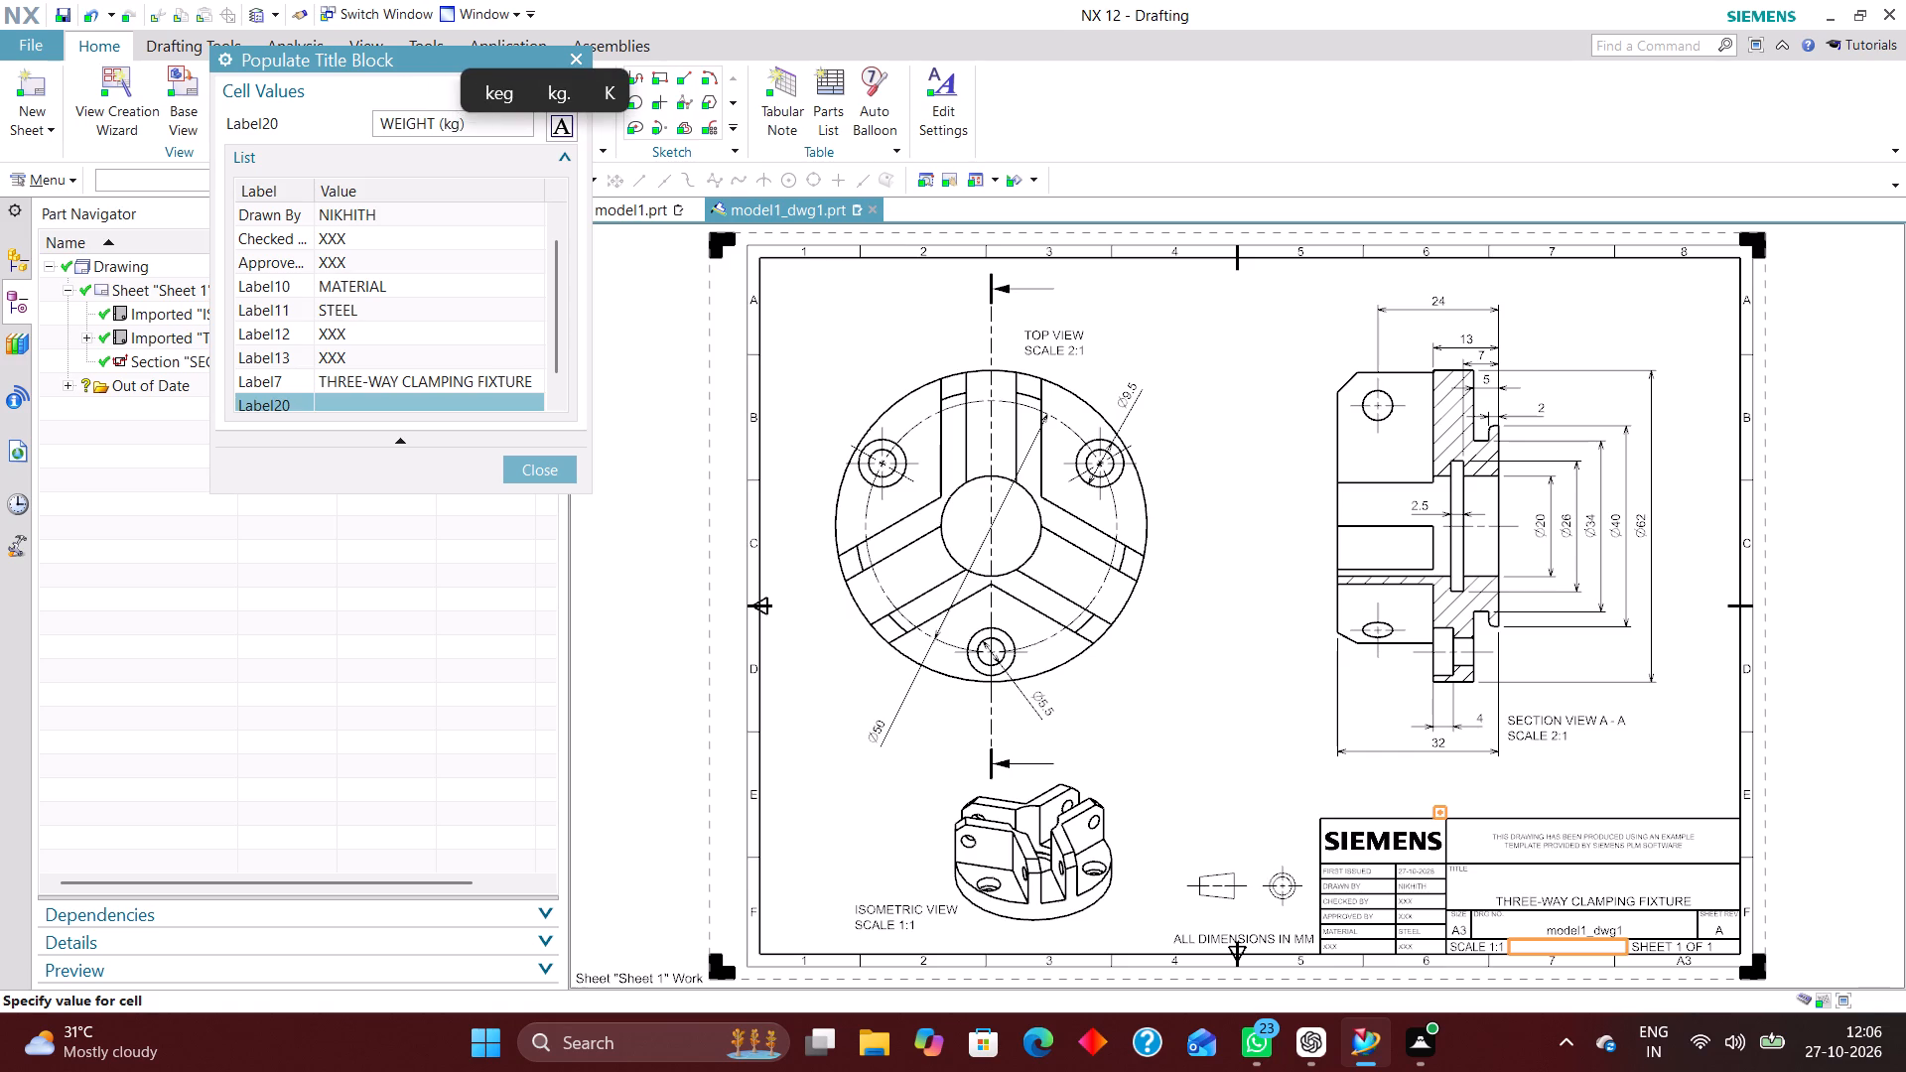
{"action": "key", "text": "Right"}
{"action": "key", "text": "Right"}
{"action": "key", "text": "space"}
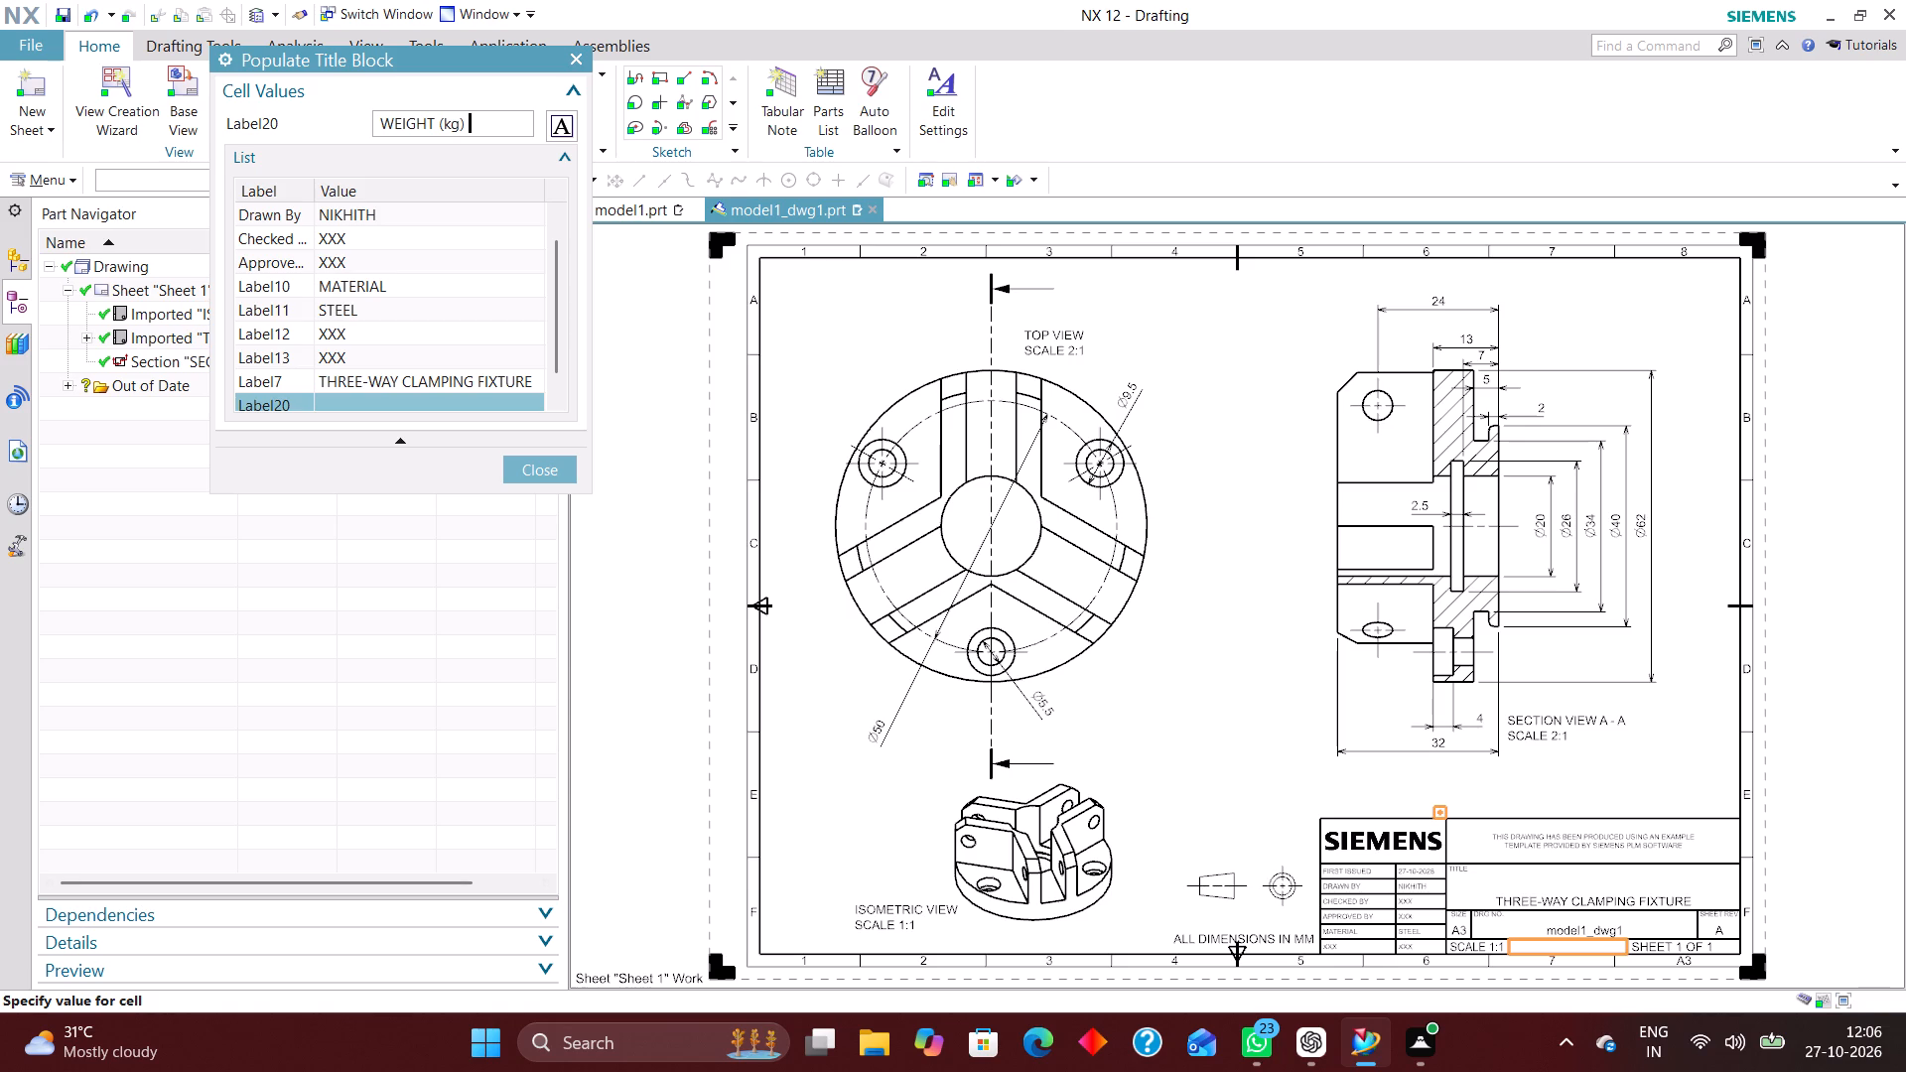
{"action": "key", "text": "Return"}
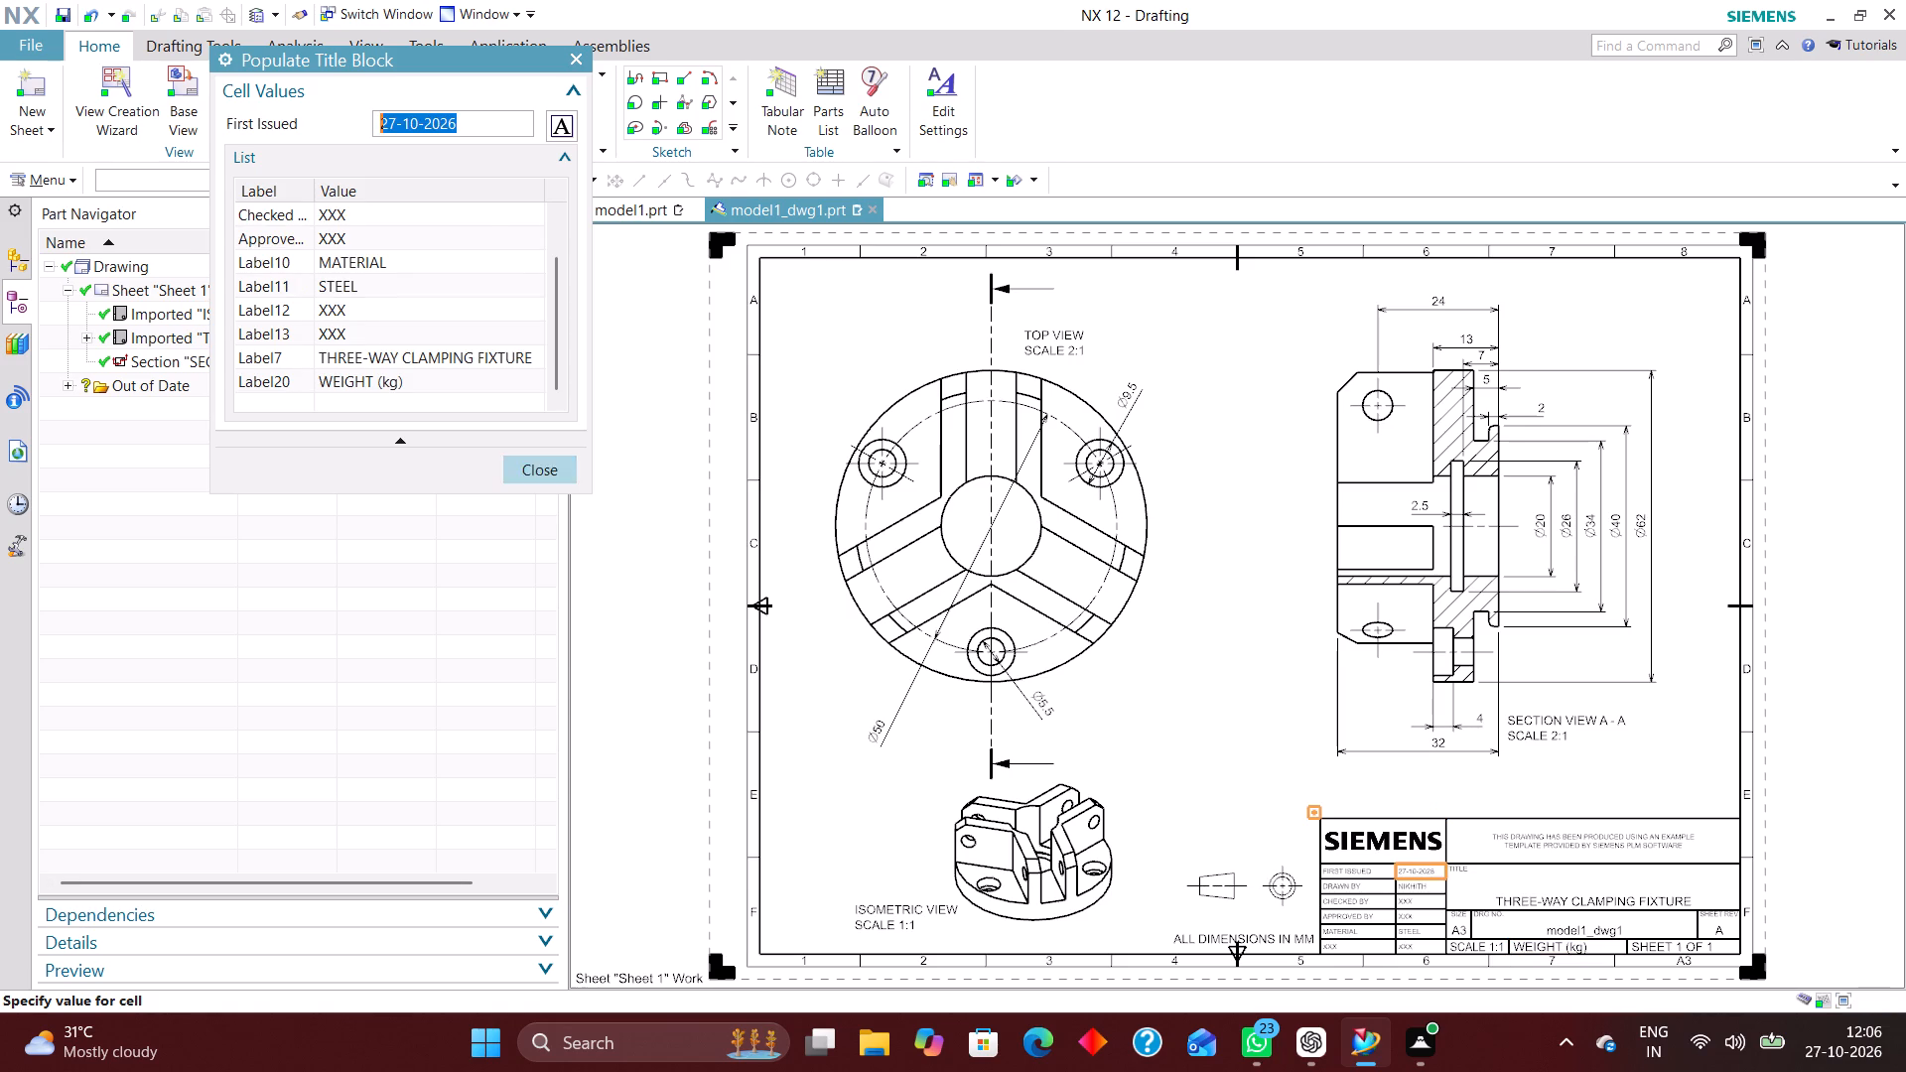
{"action": "left_click", "coordinate": [562, 469]}
Update the weight data in the part properties of model1.prt to read its mass, and return to the model1_dwg1.prt drawing.
{"action": "left_click", "coordinate": [628, 214]}
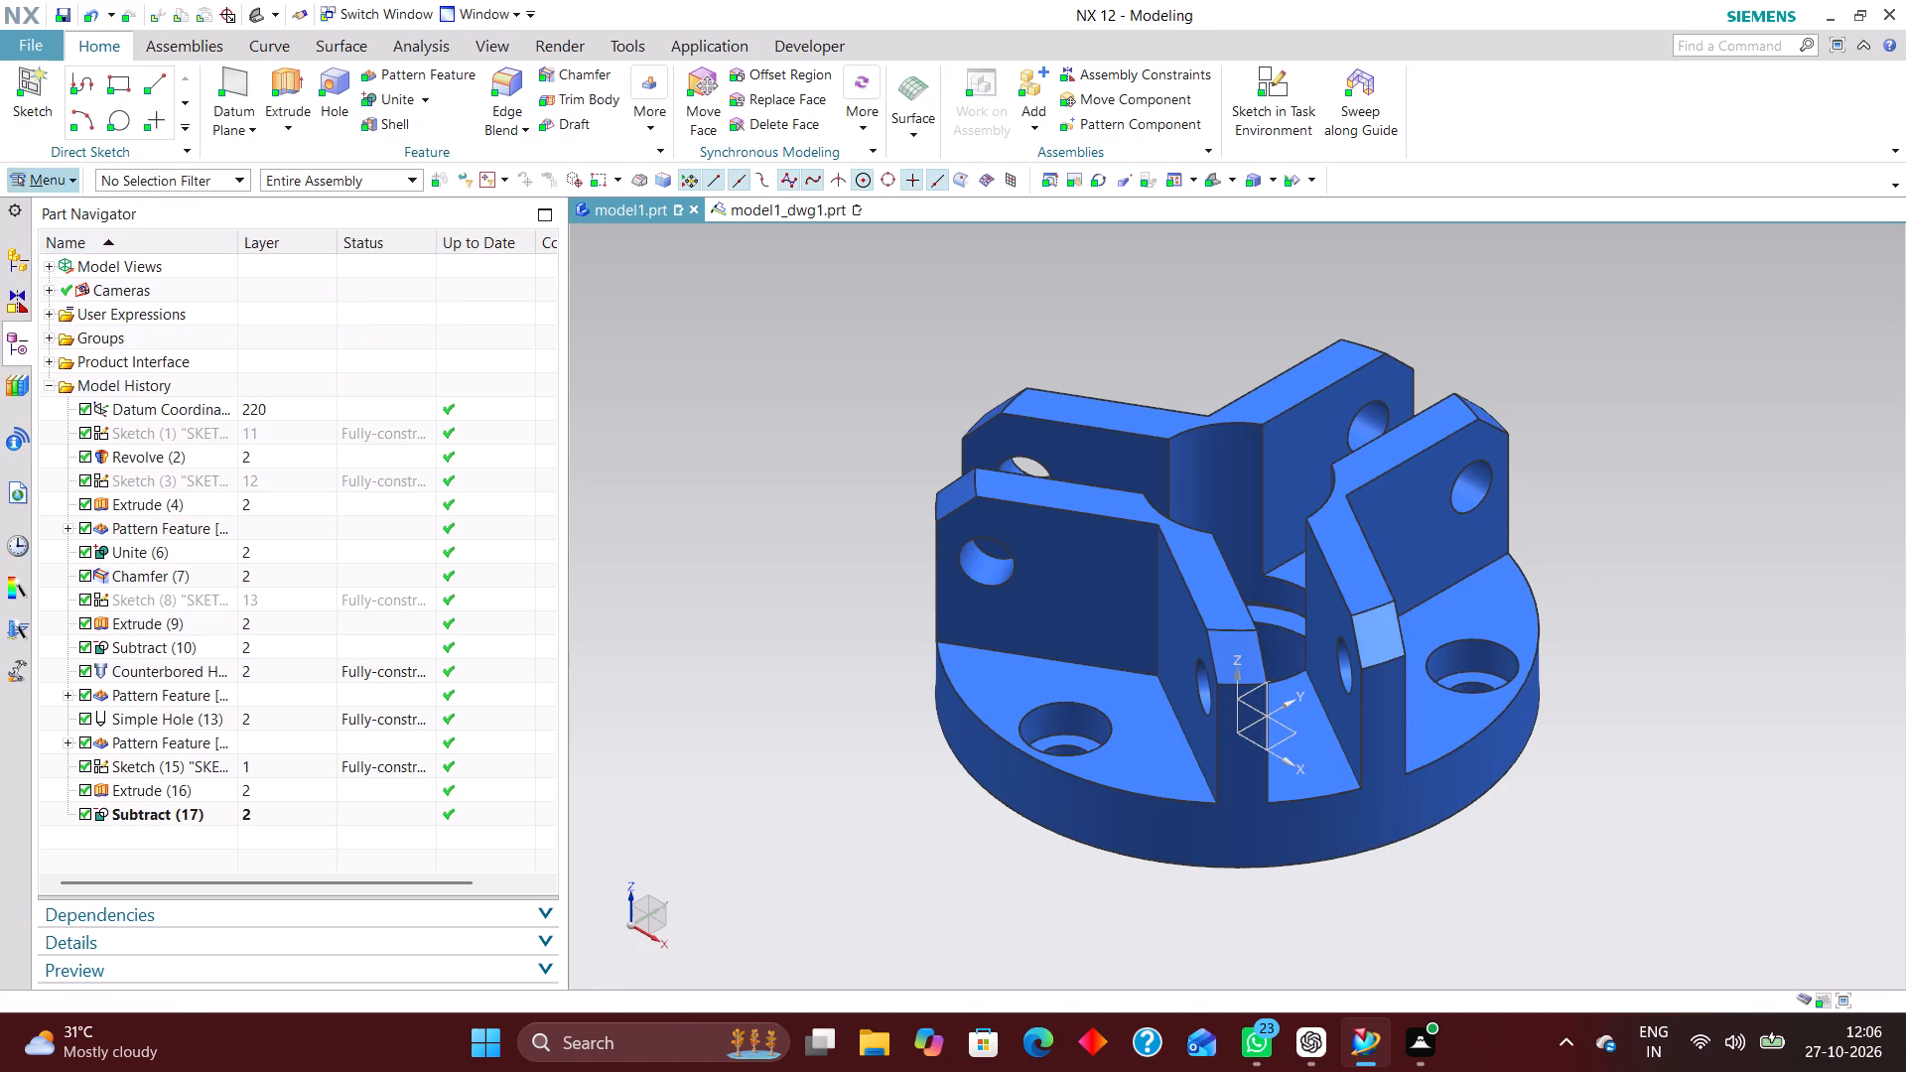
{"action": "left_click", "coordinate": [57, 179]}
{"action": "left_click", "coordinate": [71, 215]}
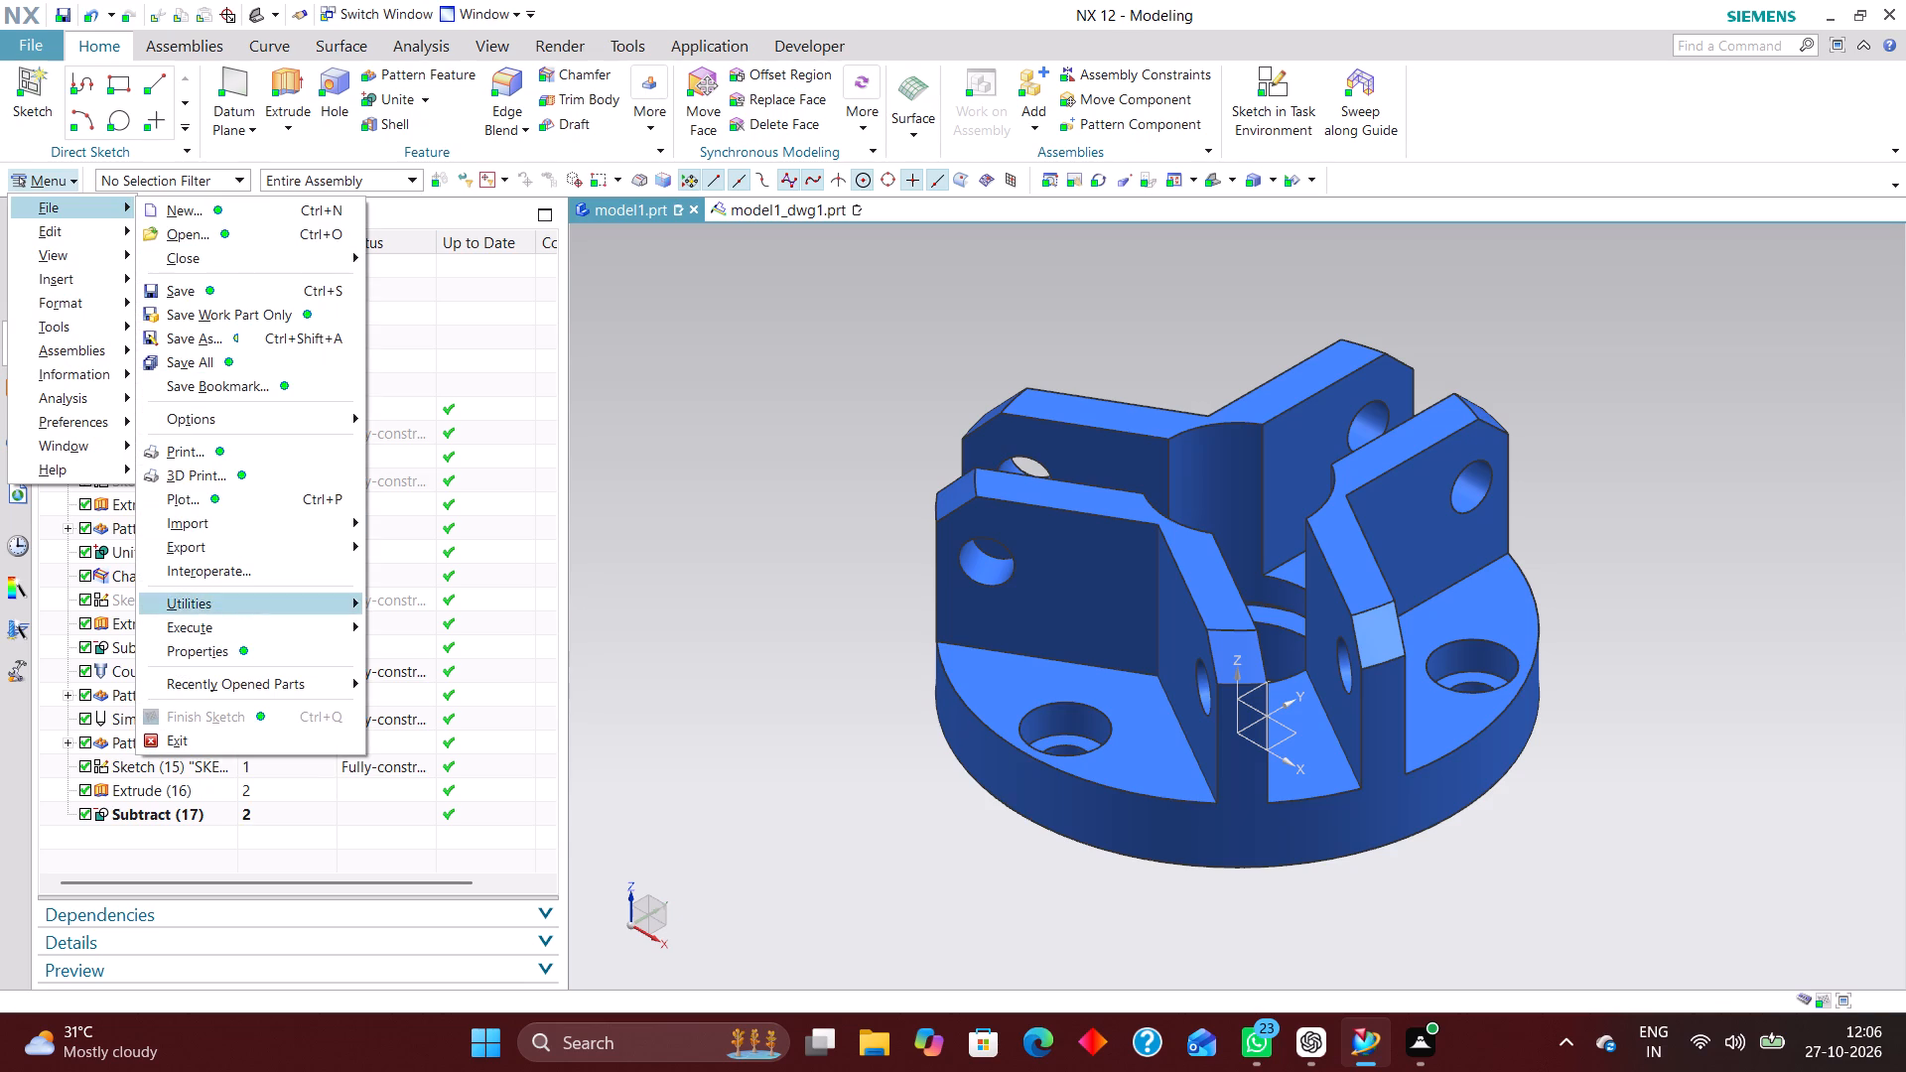
{"action": "left_click", "coordinate": [225, 654]}
{"action": "left_click", "coordinate": [822, 215]}
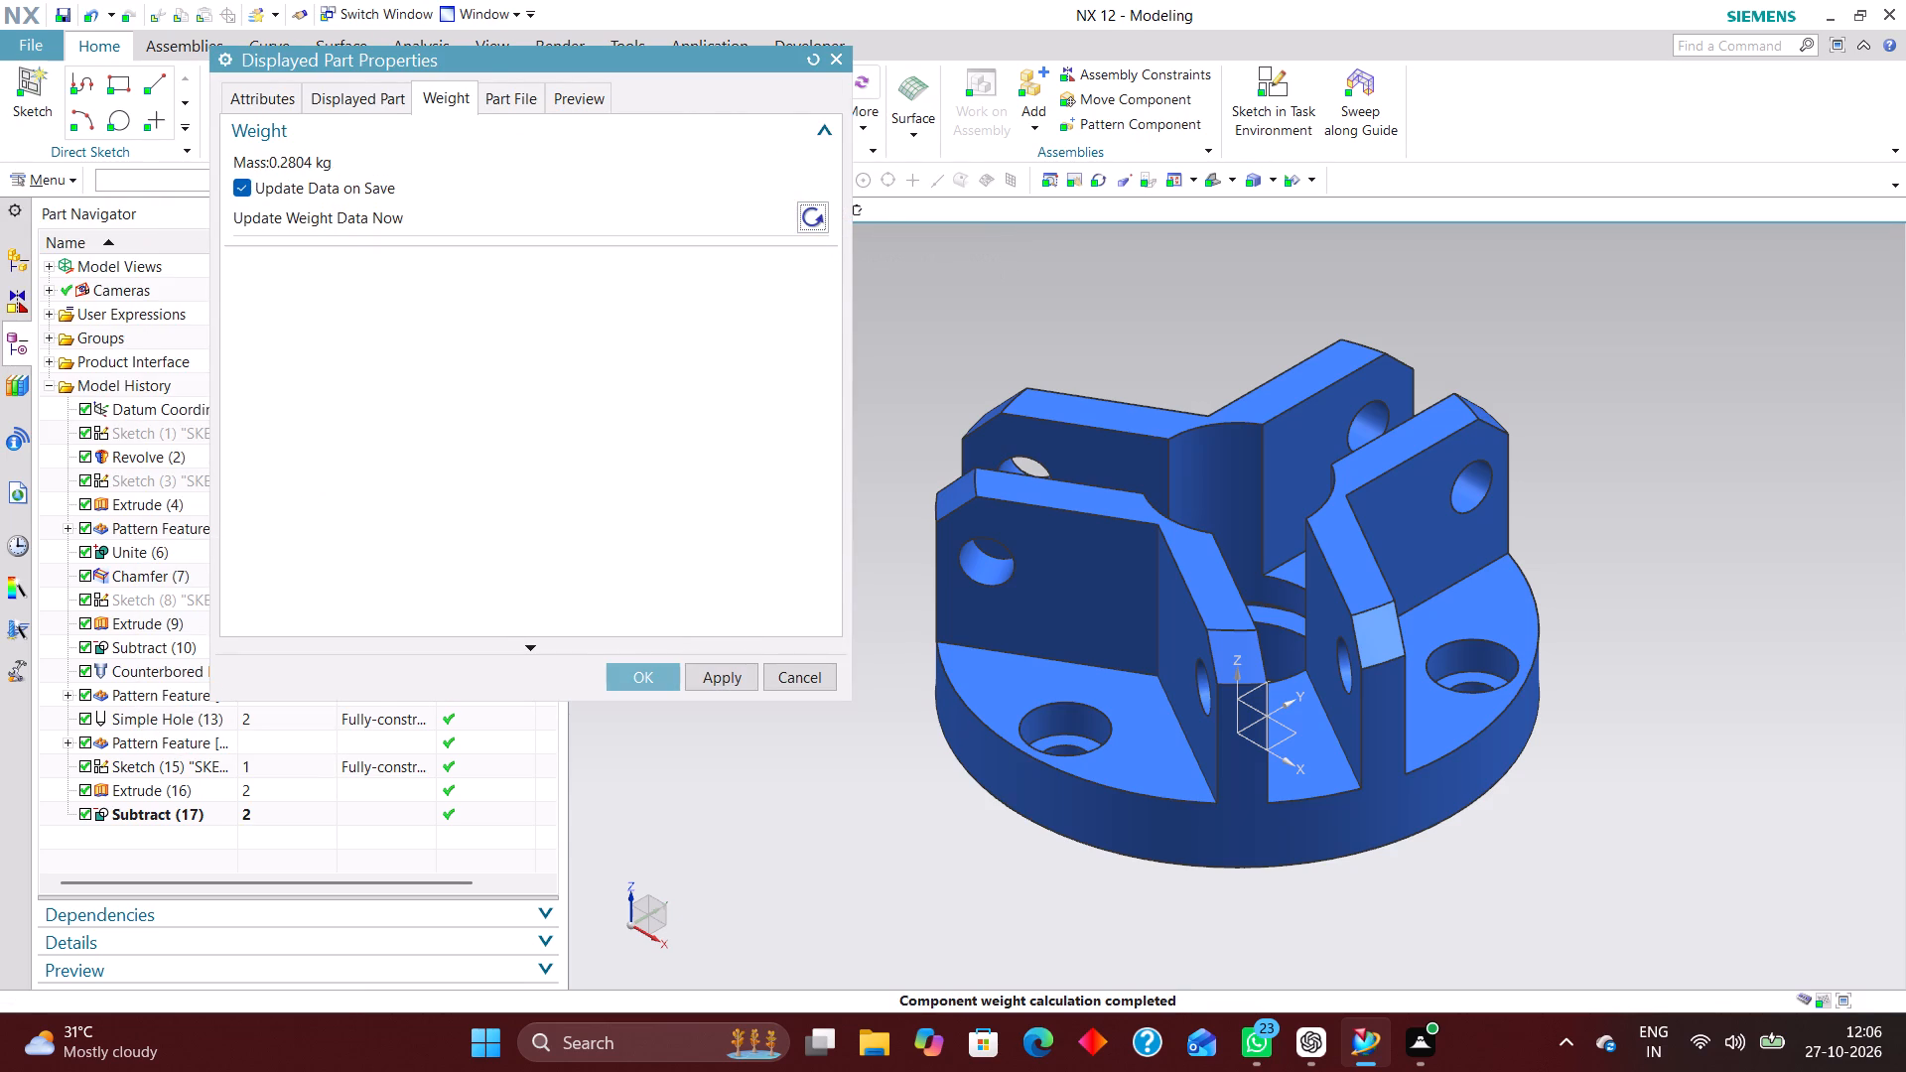
{"action": "left_click", "coordinate": [656, 680]}
{"action": "left_click", "coordinate": [808, 212]}
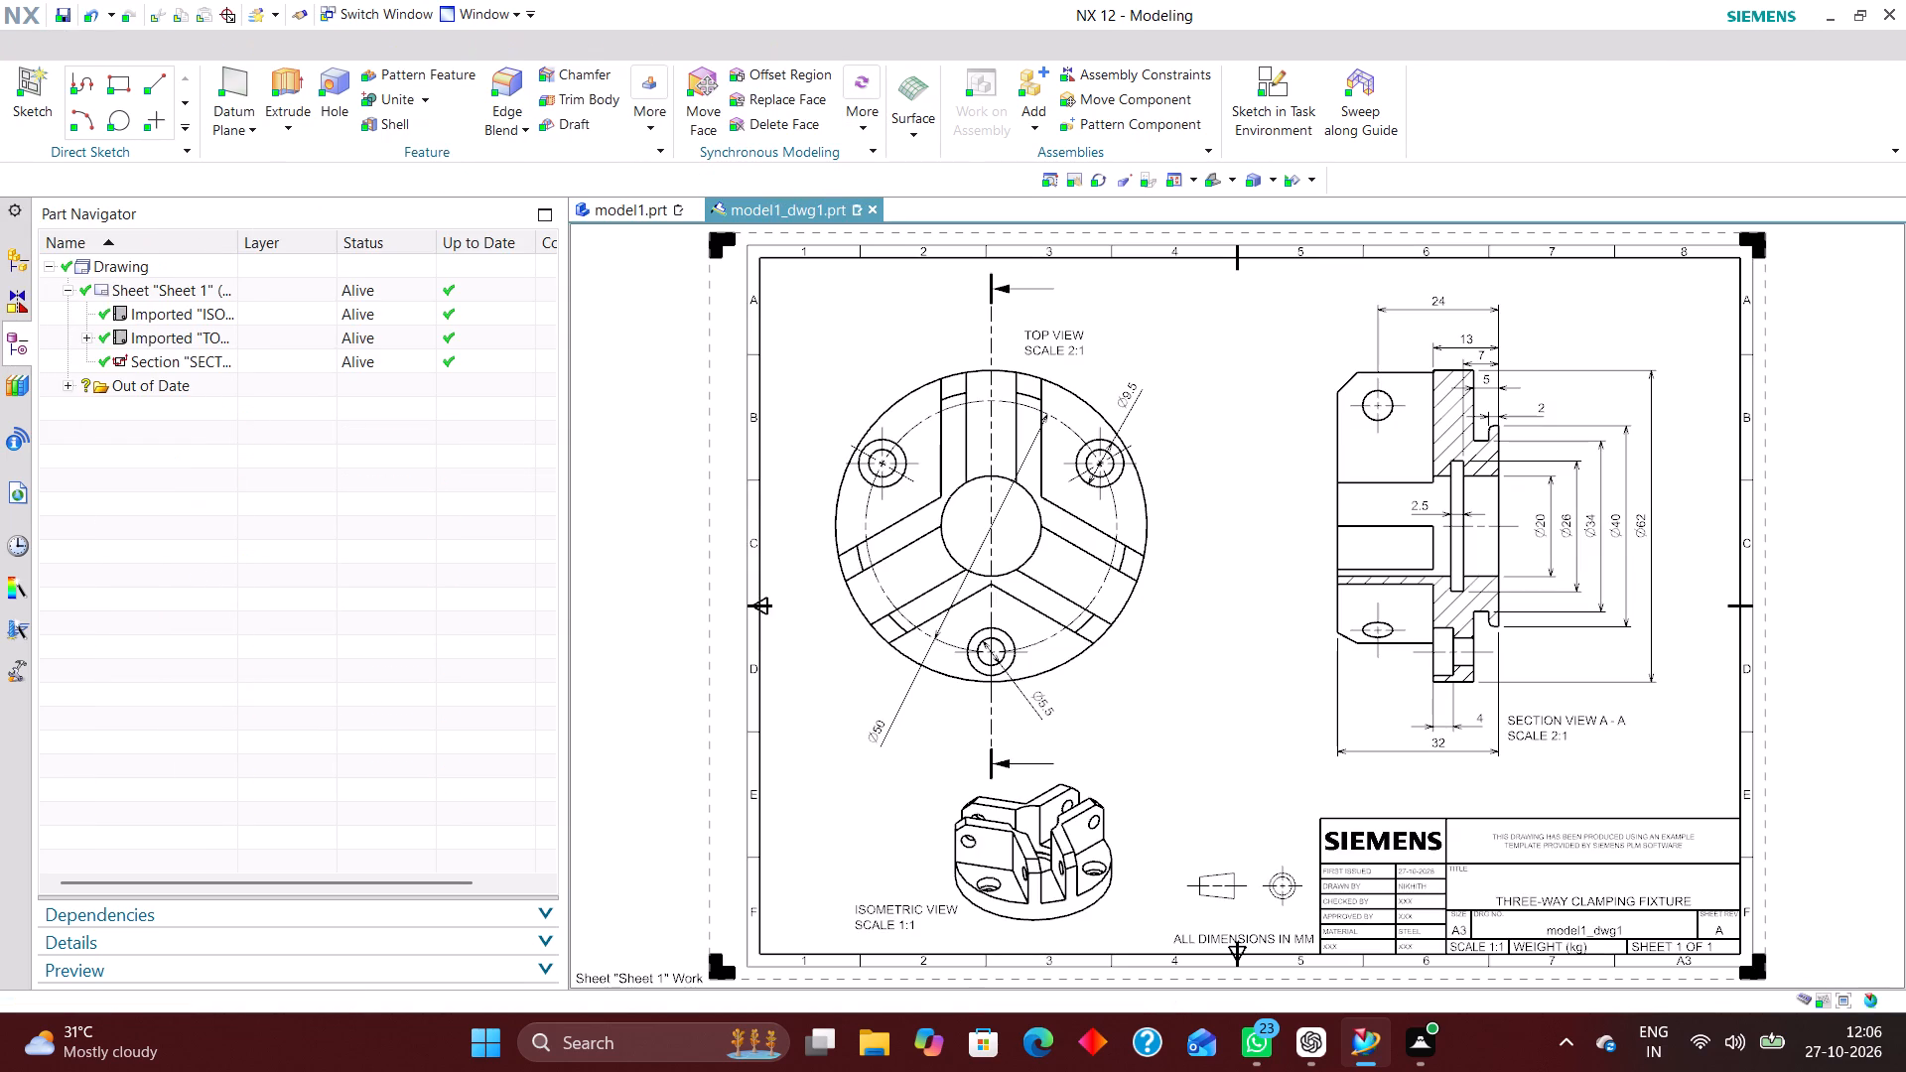
Extend the title block cell Label20 to read WEIGHT (kg) 0.2846.
{"action": "right_click", "coordinate": [1308, 856]}
{"action": "left_click", "coordinate": [1353, 638]}
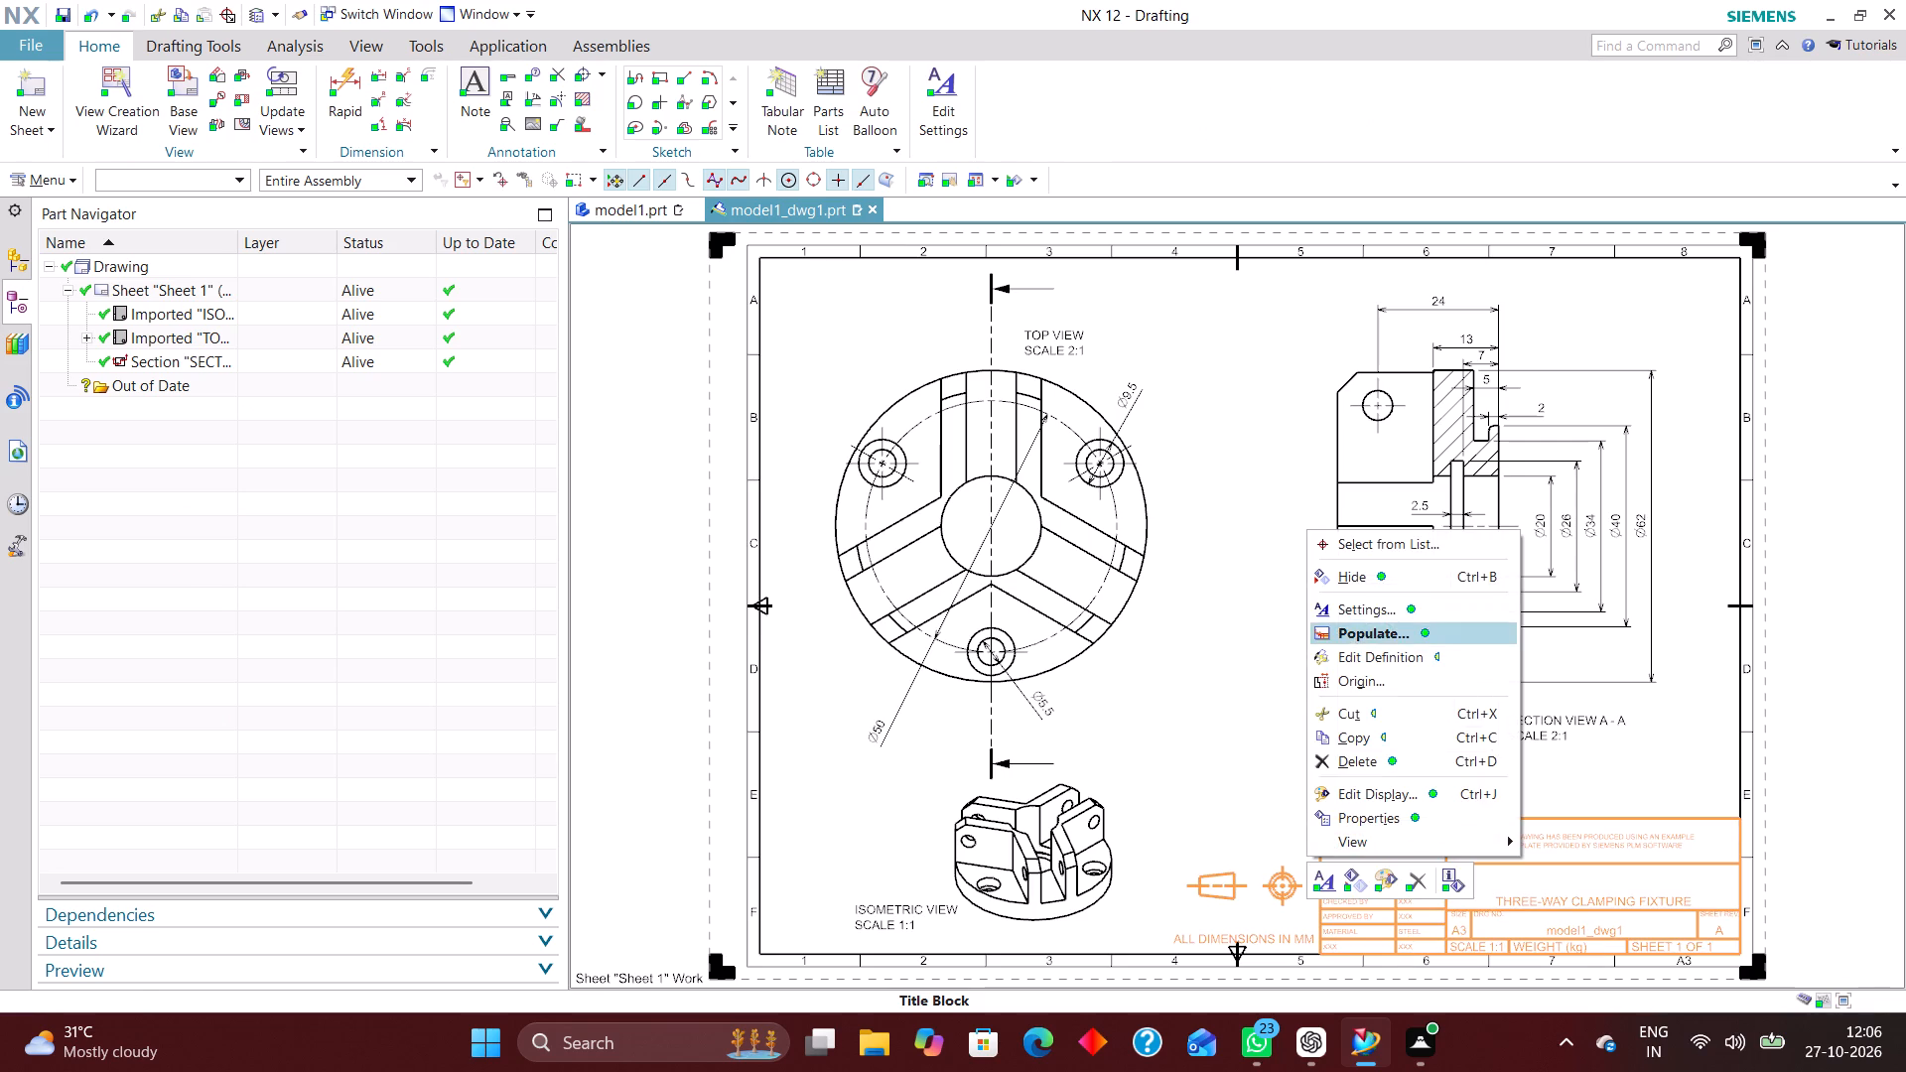
{"action": "scroll", "coordinate": [362, 322], "scroll_direction": "down", "scroll_amount": 6}
{"action": "left_click", "coordinate": [428, 361]}
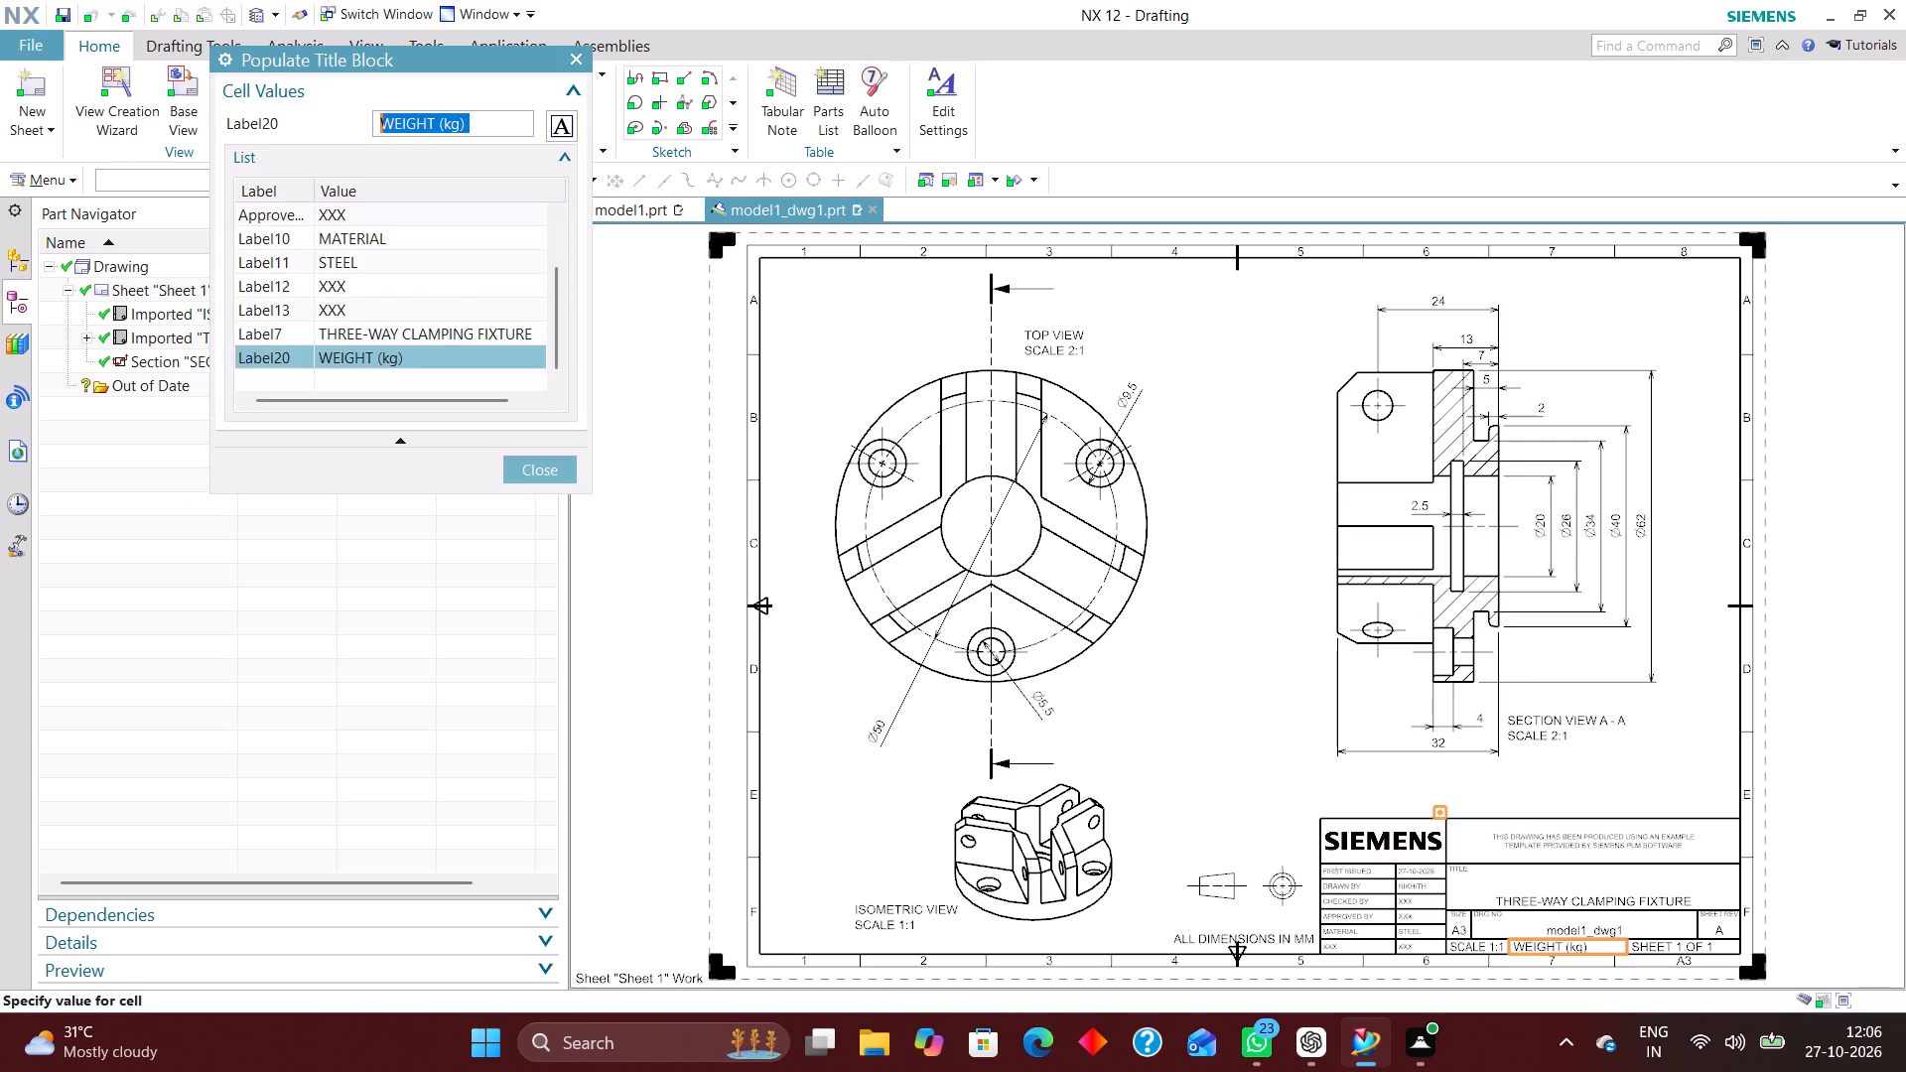
{"action": "left_click", "coordinate": [484, 123]}
{"action": "type", "text": "0.2846"}
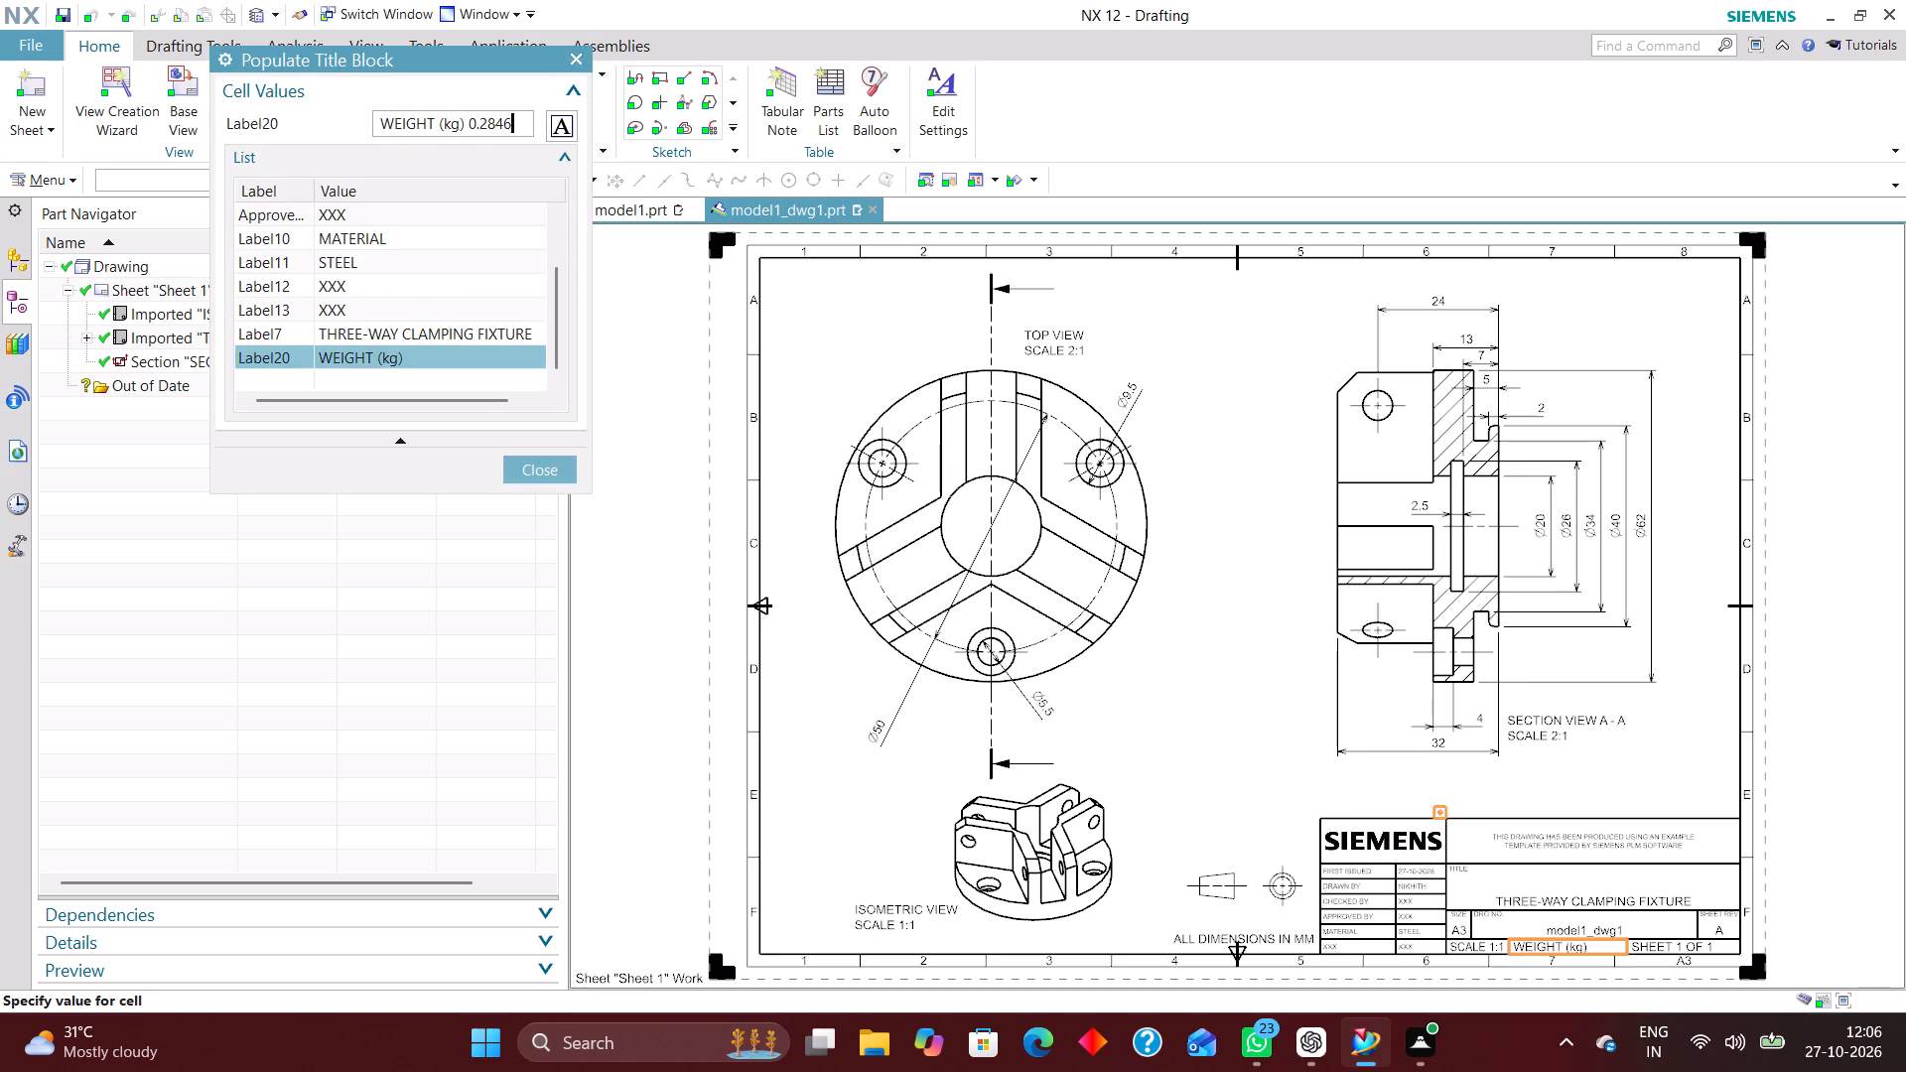
{"action": "key", "text": "Return"}
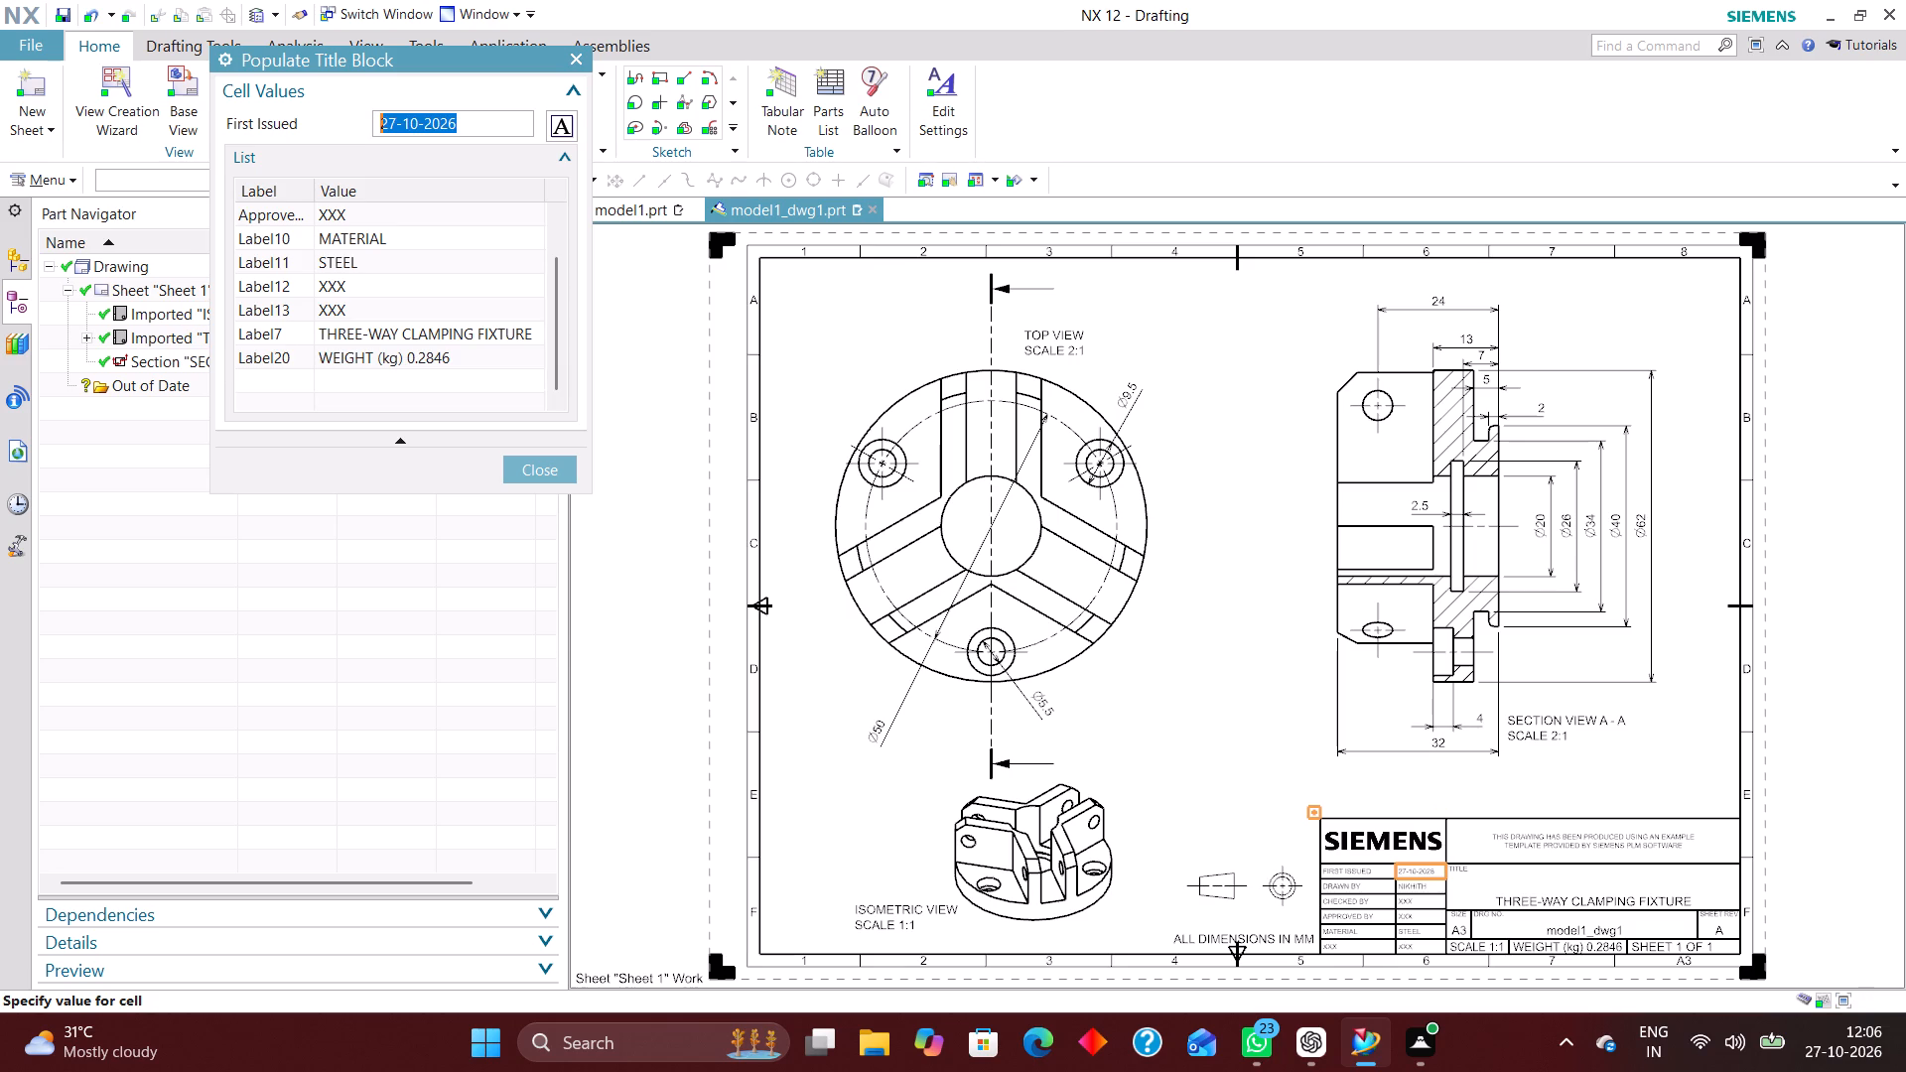
{"action": "left_click", "coordinate": [557, 482]}
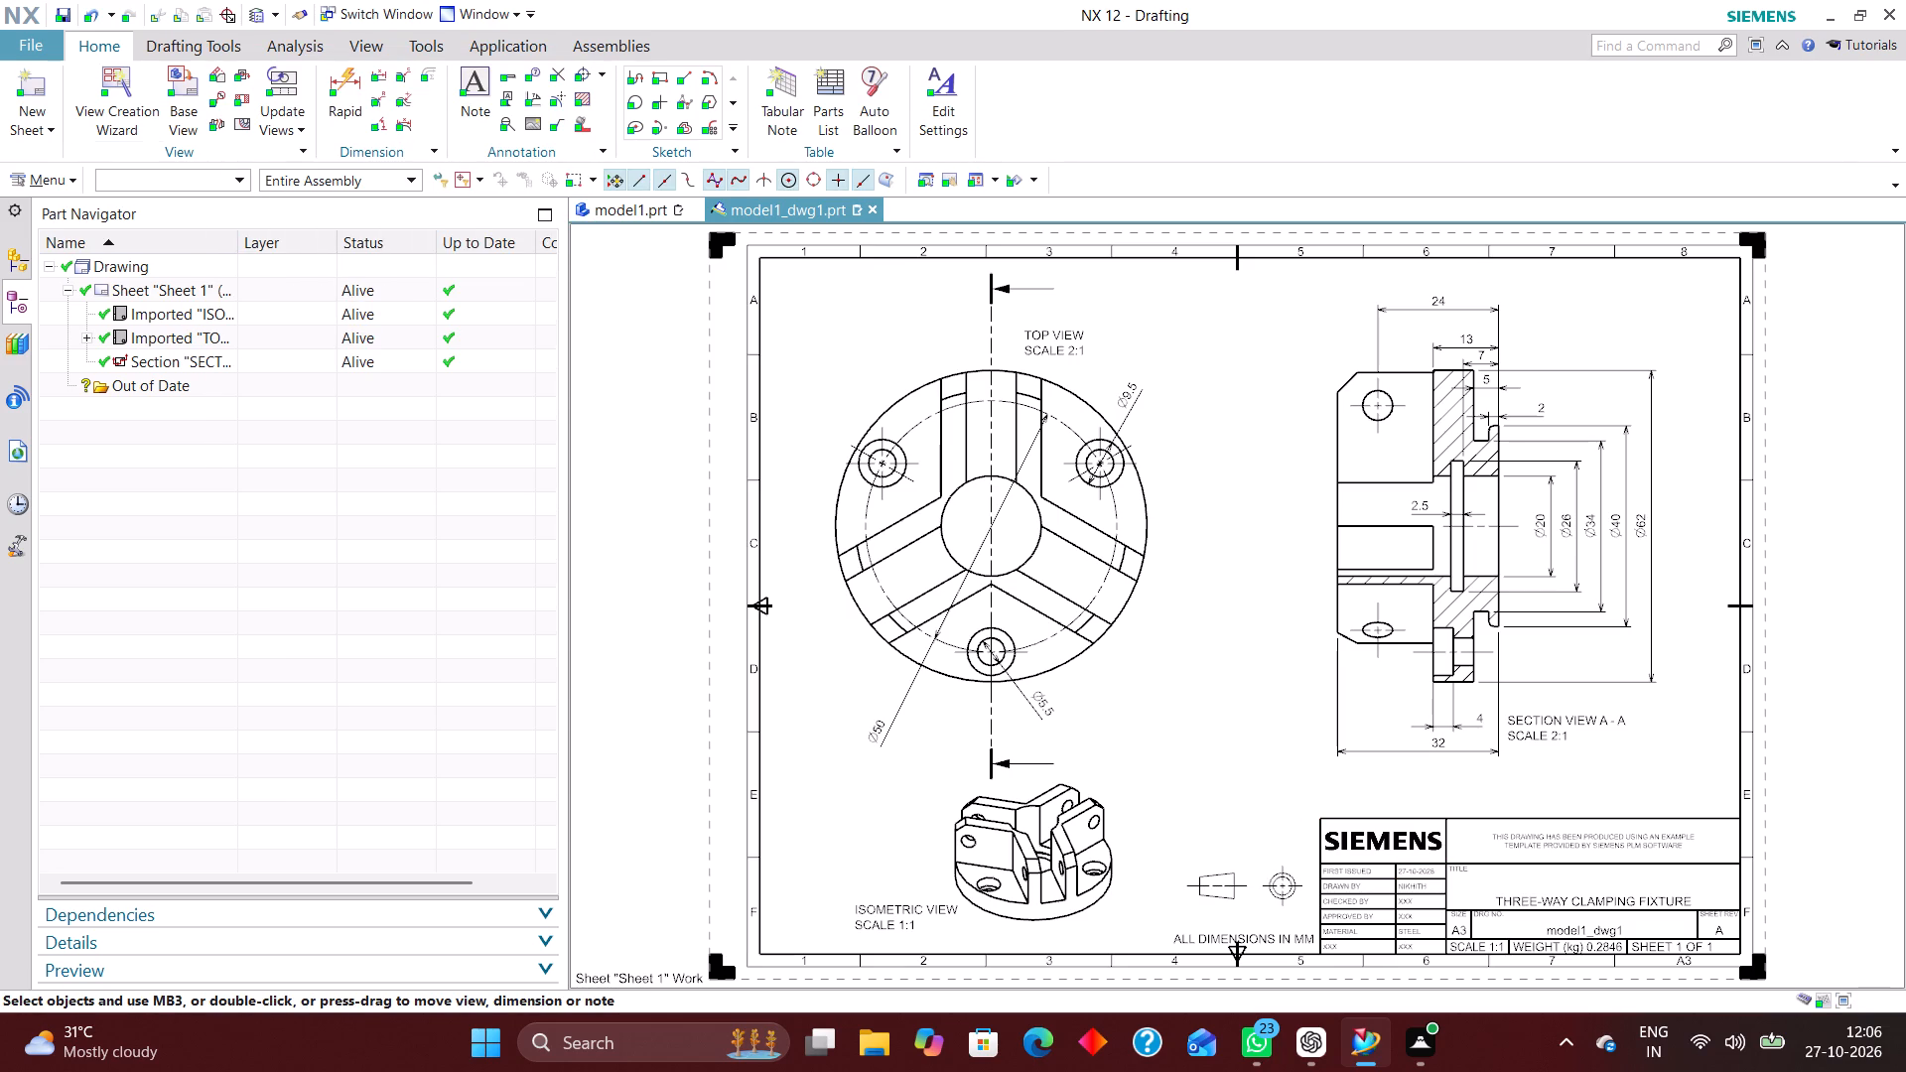
Set all layers to invisible for the isometric view in the Layer Visible in View settings.
{"action": "left_click", "coordinate": [71, 188]}
{"action": "left_click", "coordinate": [83, 300]}
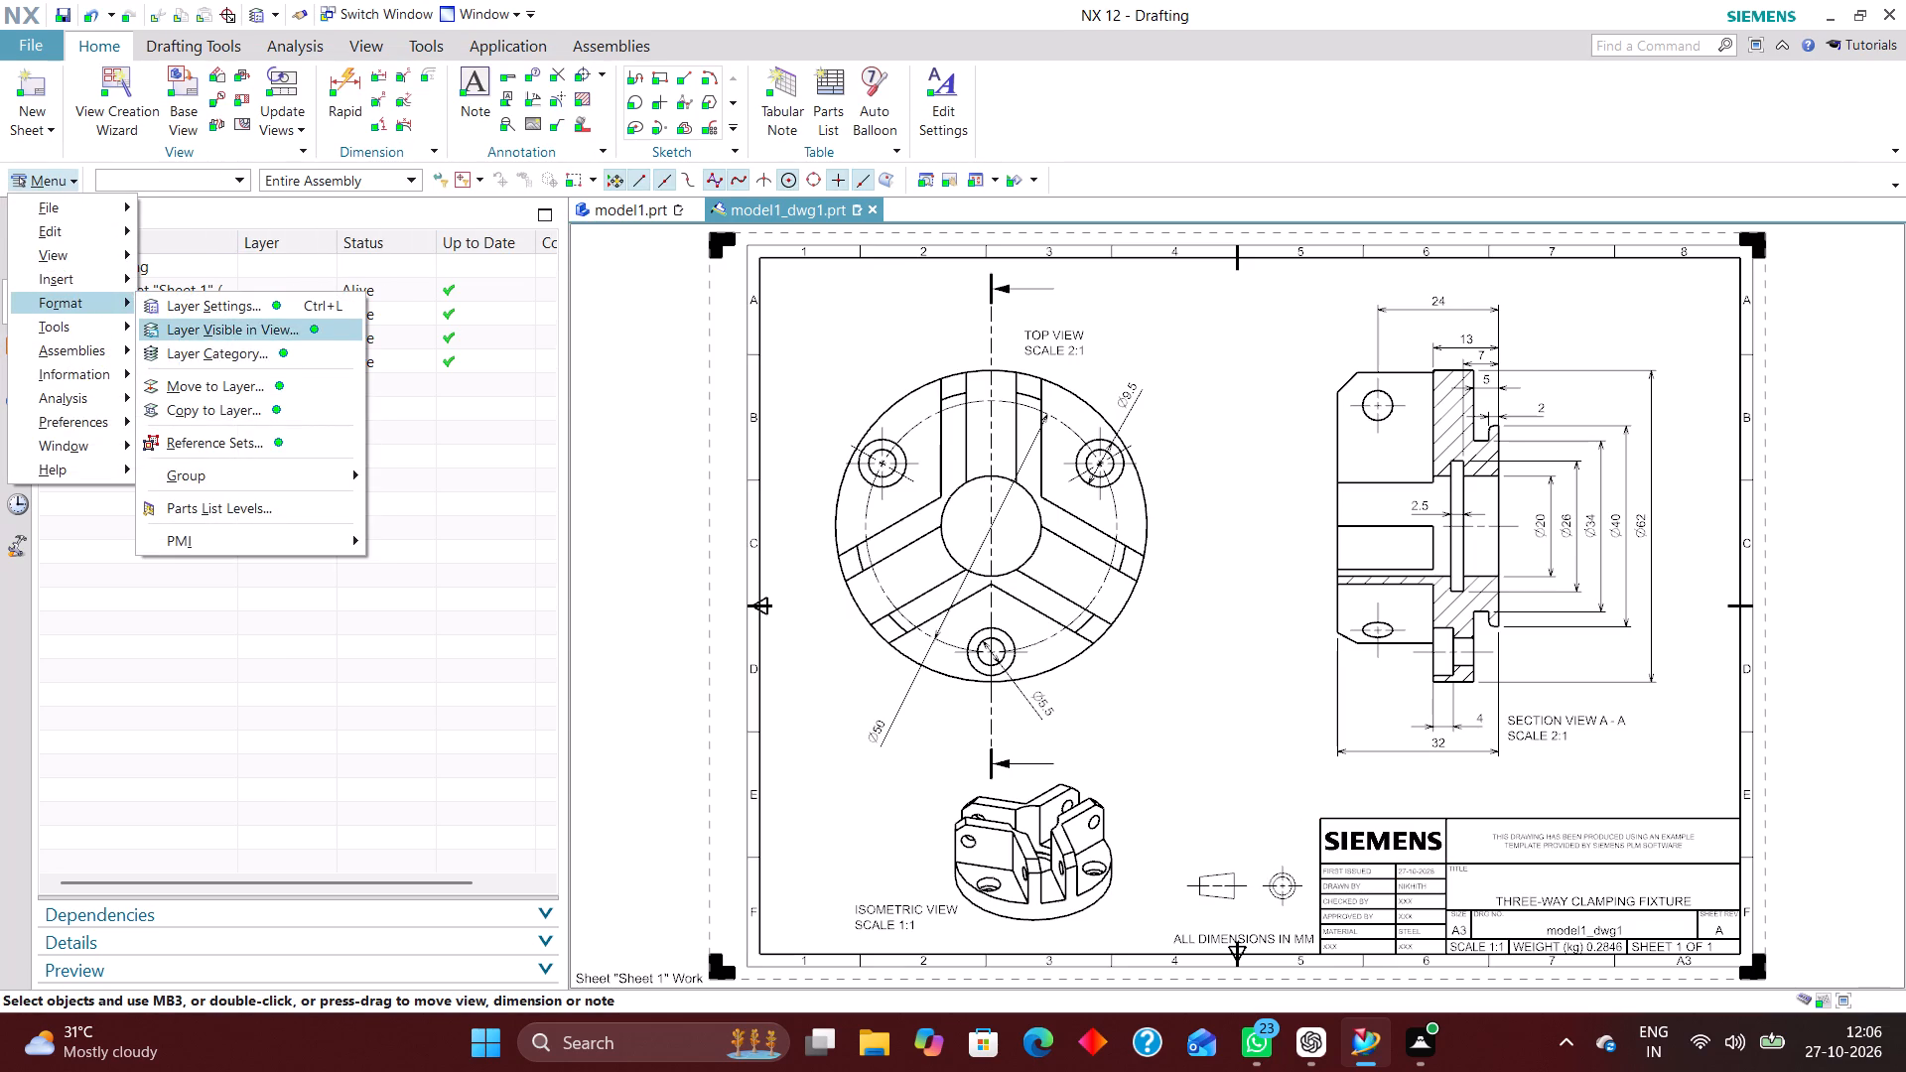
{"action": "left_click", "coordinate": [209, 332]}
{"action": "left_click", "coordinate": [315, 107]}
{"action": "left_click", "coordinate": [372, 373]}
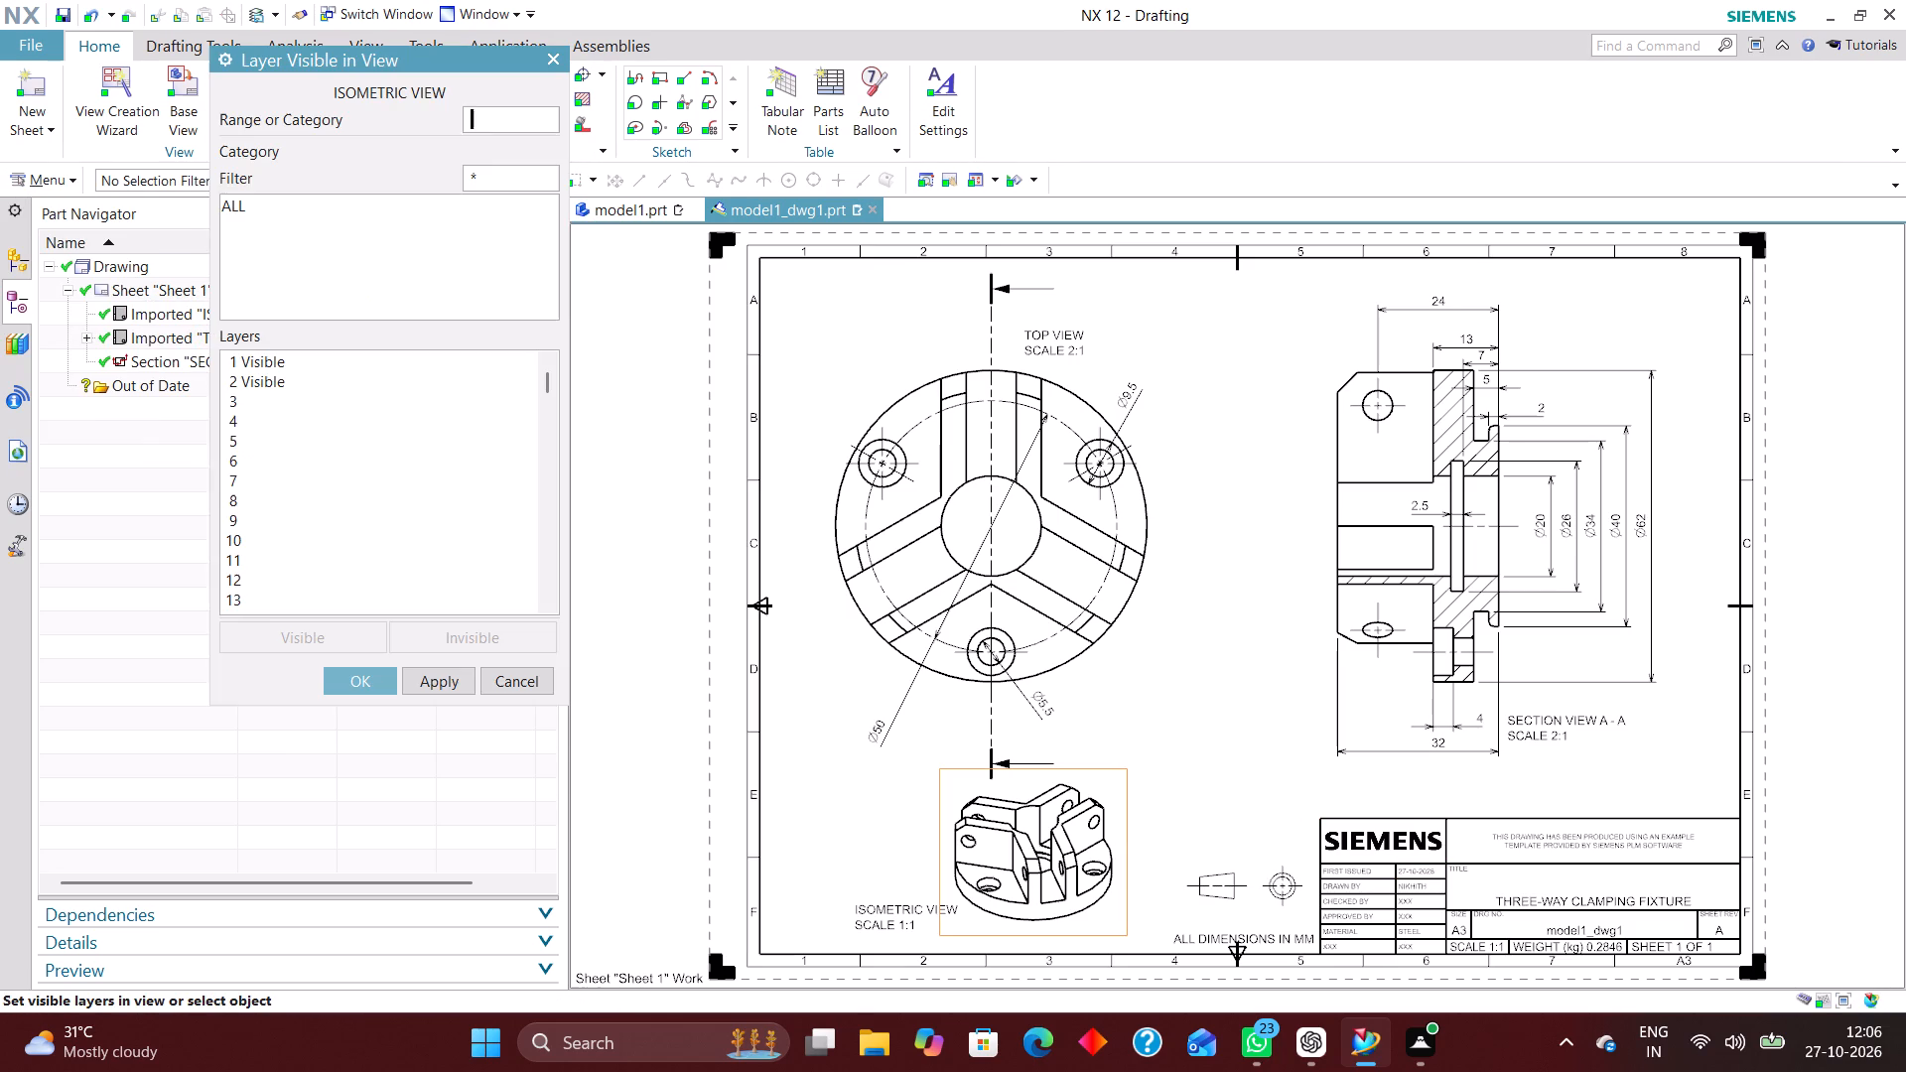
{"action": "left_click", "coordinate": [226, 204]}
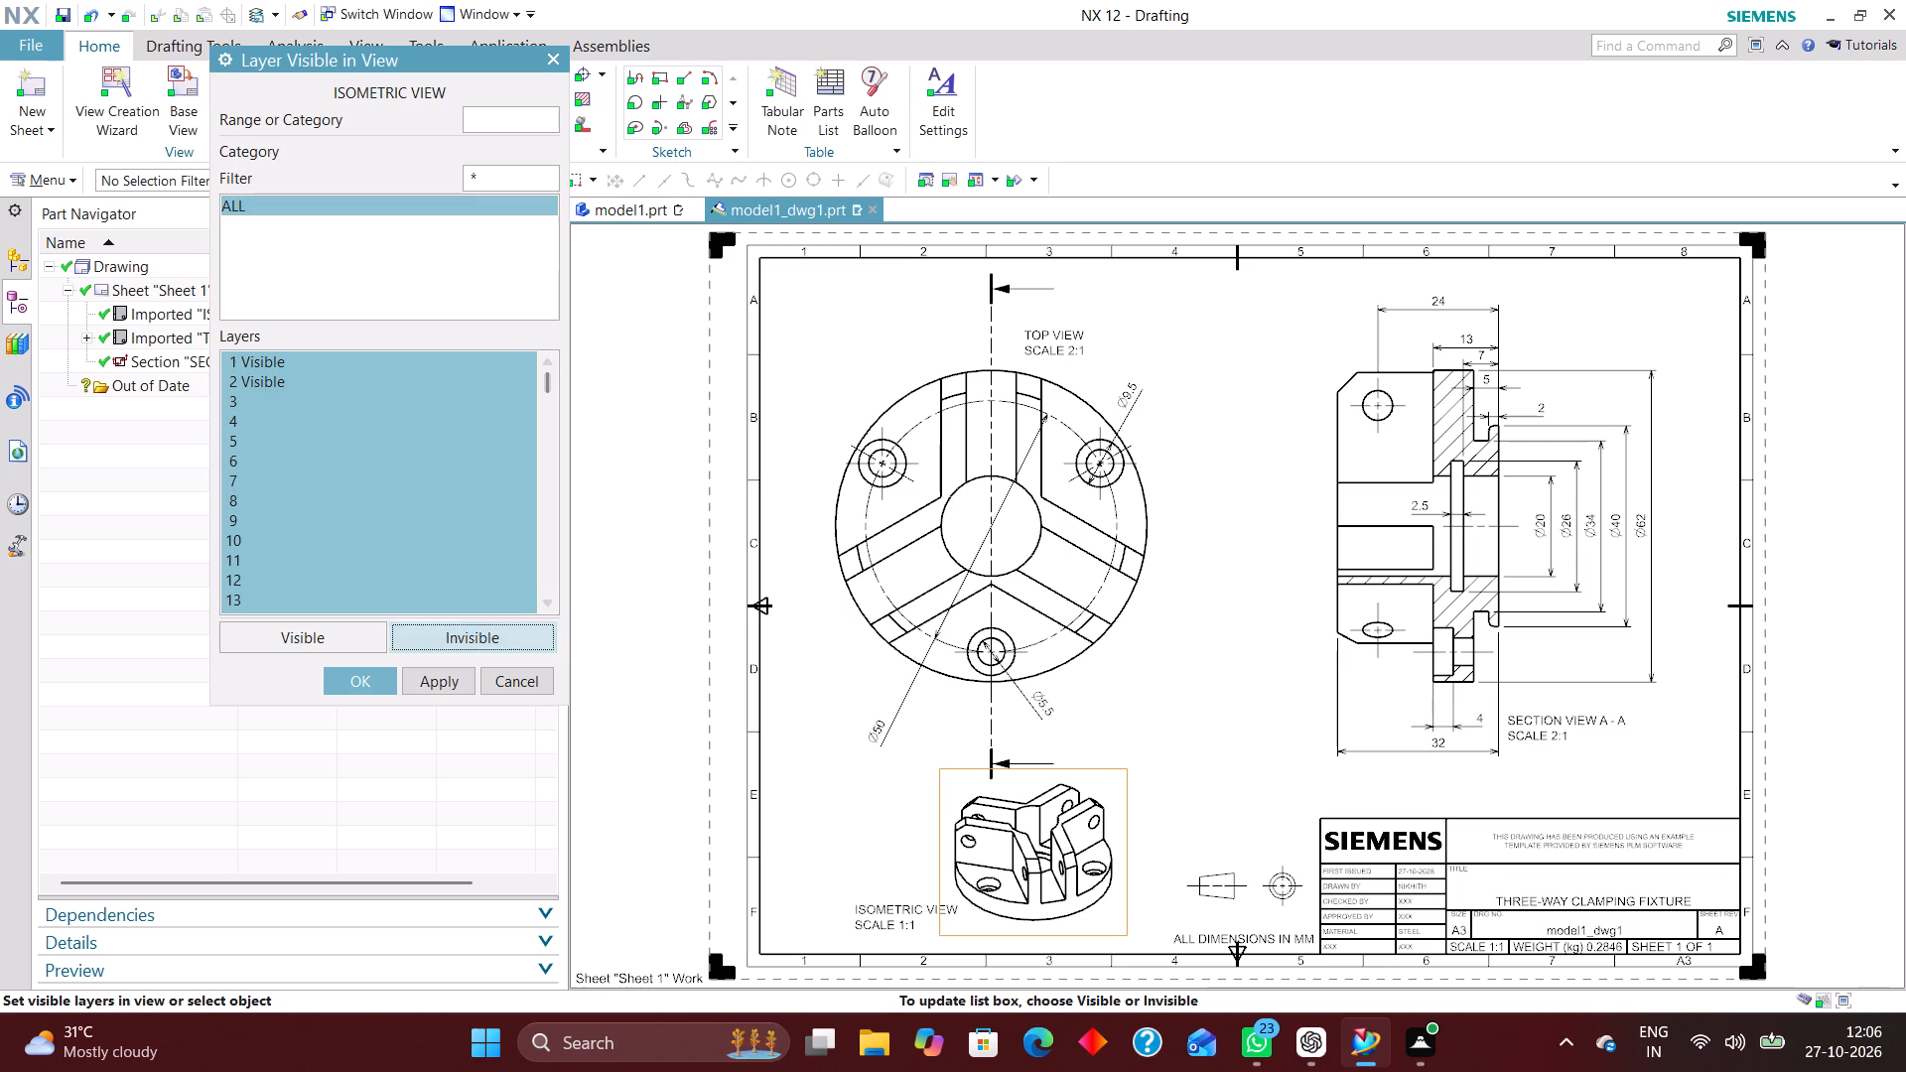
{"action": "left_click", "coordinate": [493, 634]}
Make layers 2, 223, 224, 225, 226 and 256 visible in the isometric view and accept the layer settings.
{"action": "left_click", "coordinate": [486, 116]}
{"action": "key", "text": "2"}
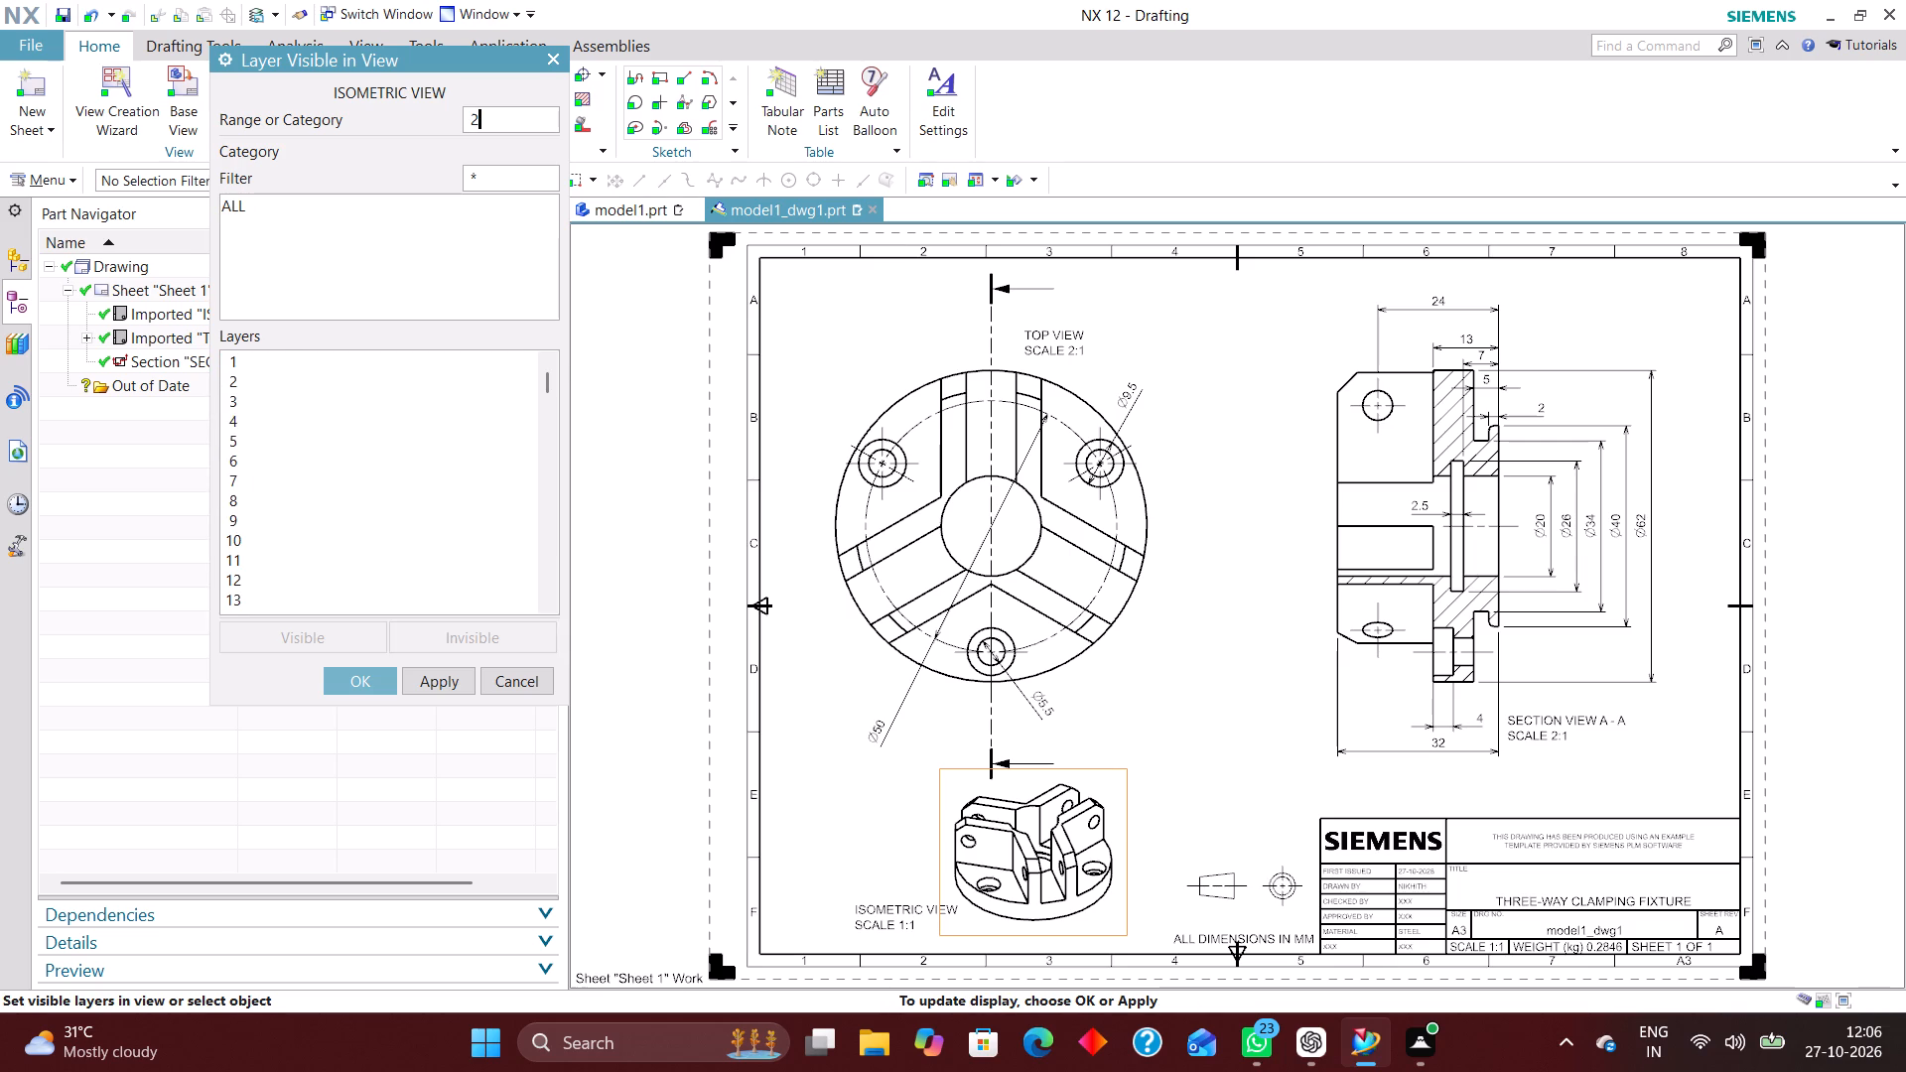
{"action": "key", "text": "Return"}
{"action": "type", "text": "223"}
{"action": "key", "text": "Return"}
{"action": "type", "text": "224"}
{"action": "key", "text": "Return"}
{"action": "type", "text": "225"}
{"action": "key", "text": "Return"}
{"action": "type", "text": "226"}
{"action": "key", "text": "Return"}
{"action": "type", "text": "256"}
{"action": "key", "text": "Return"}
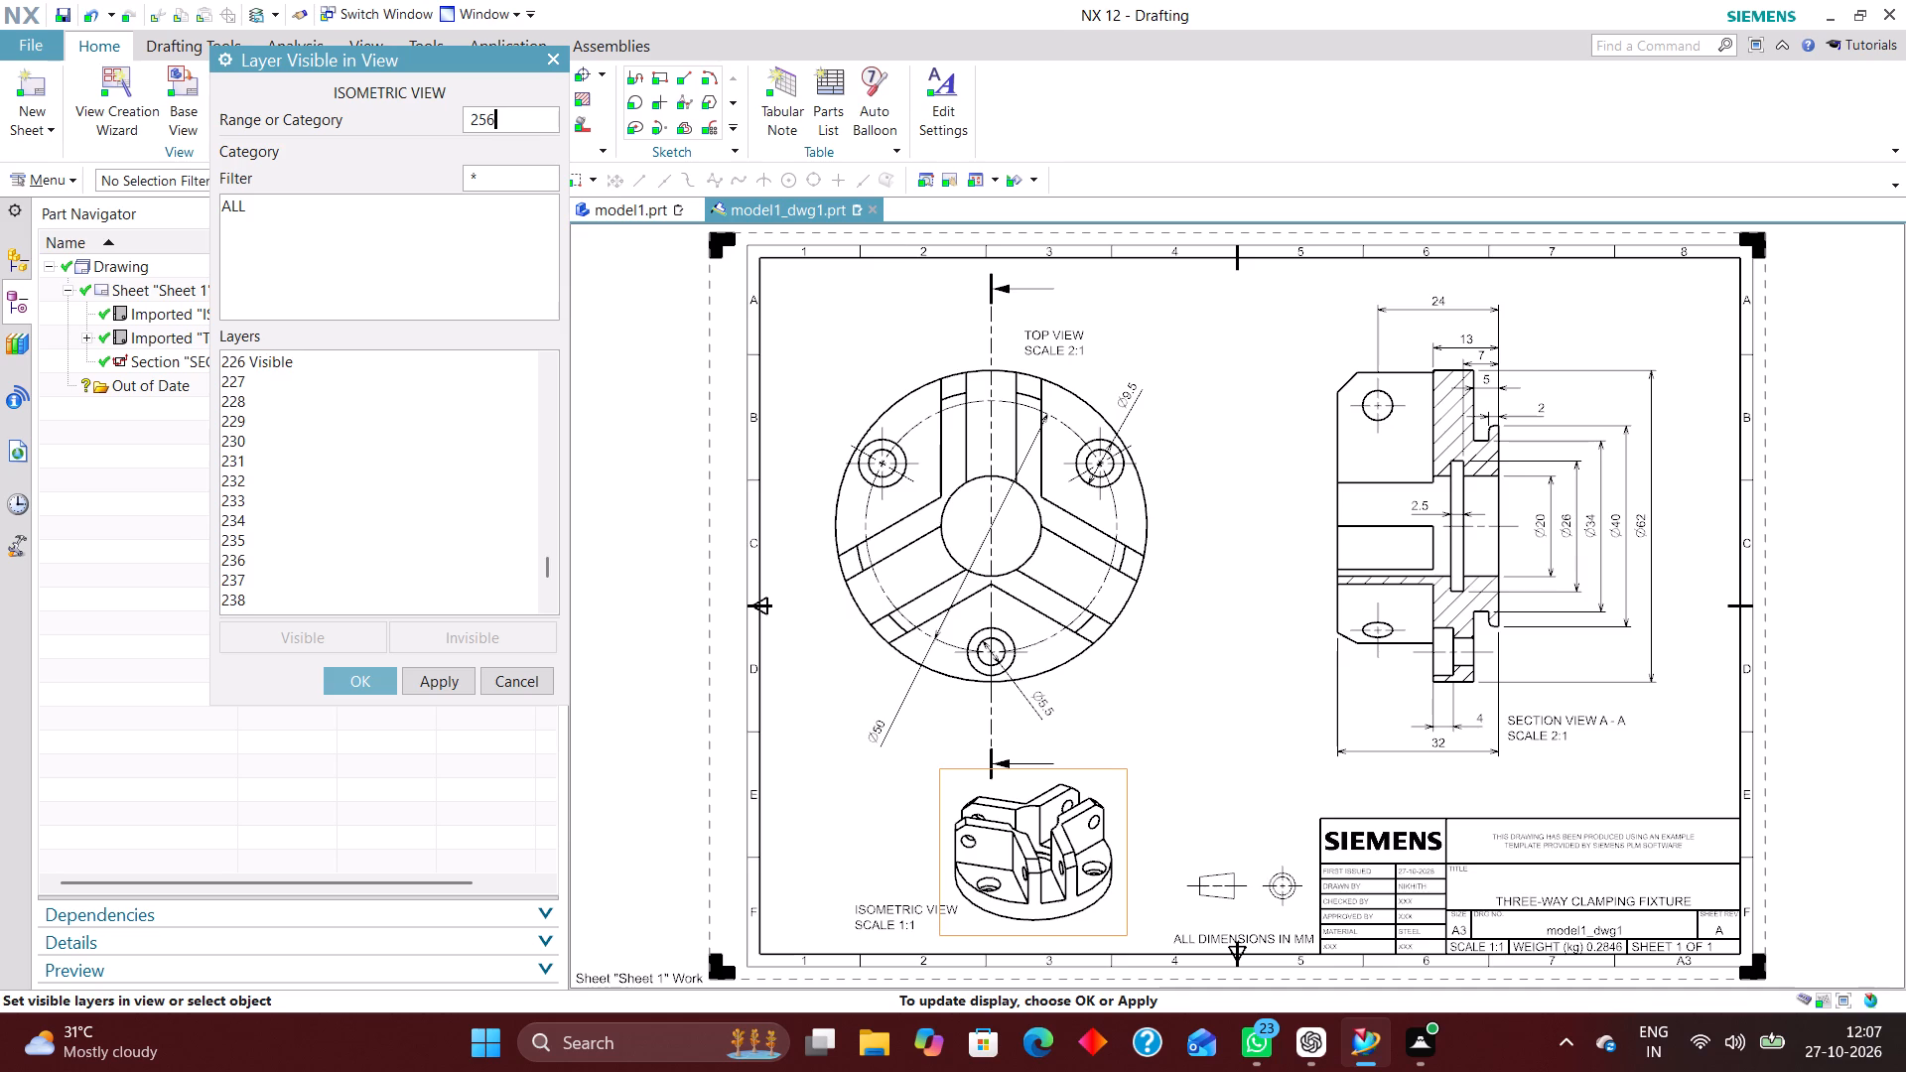
{"action": "left_click", "coordinate": [349, 681]}
Set all layers to invisible for the top view in the Layer Visible in View settings.
{"action": "left_click", "coordinate": [298, 135]}
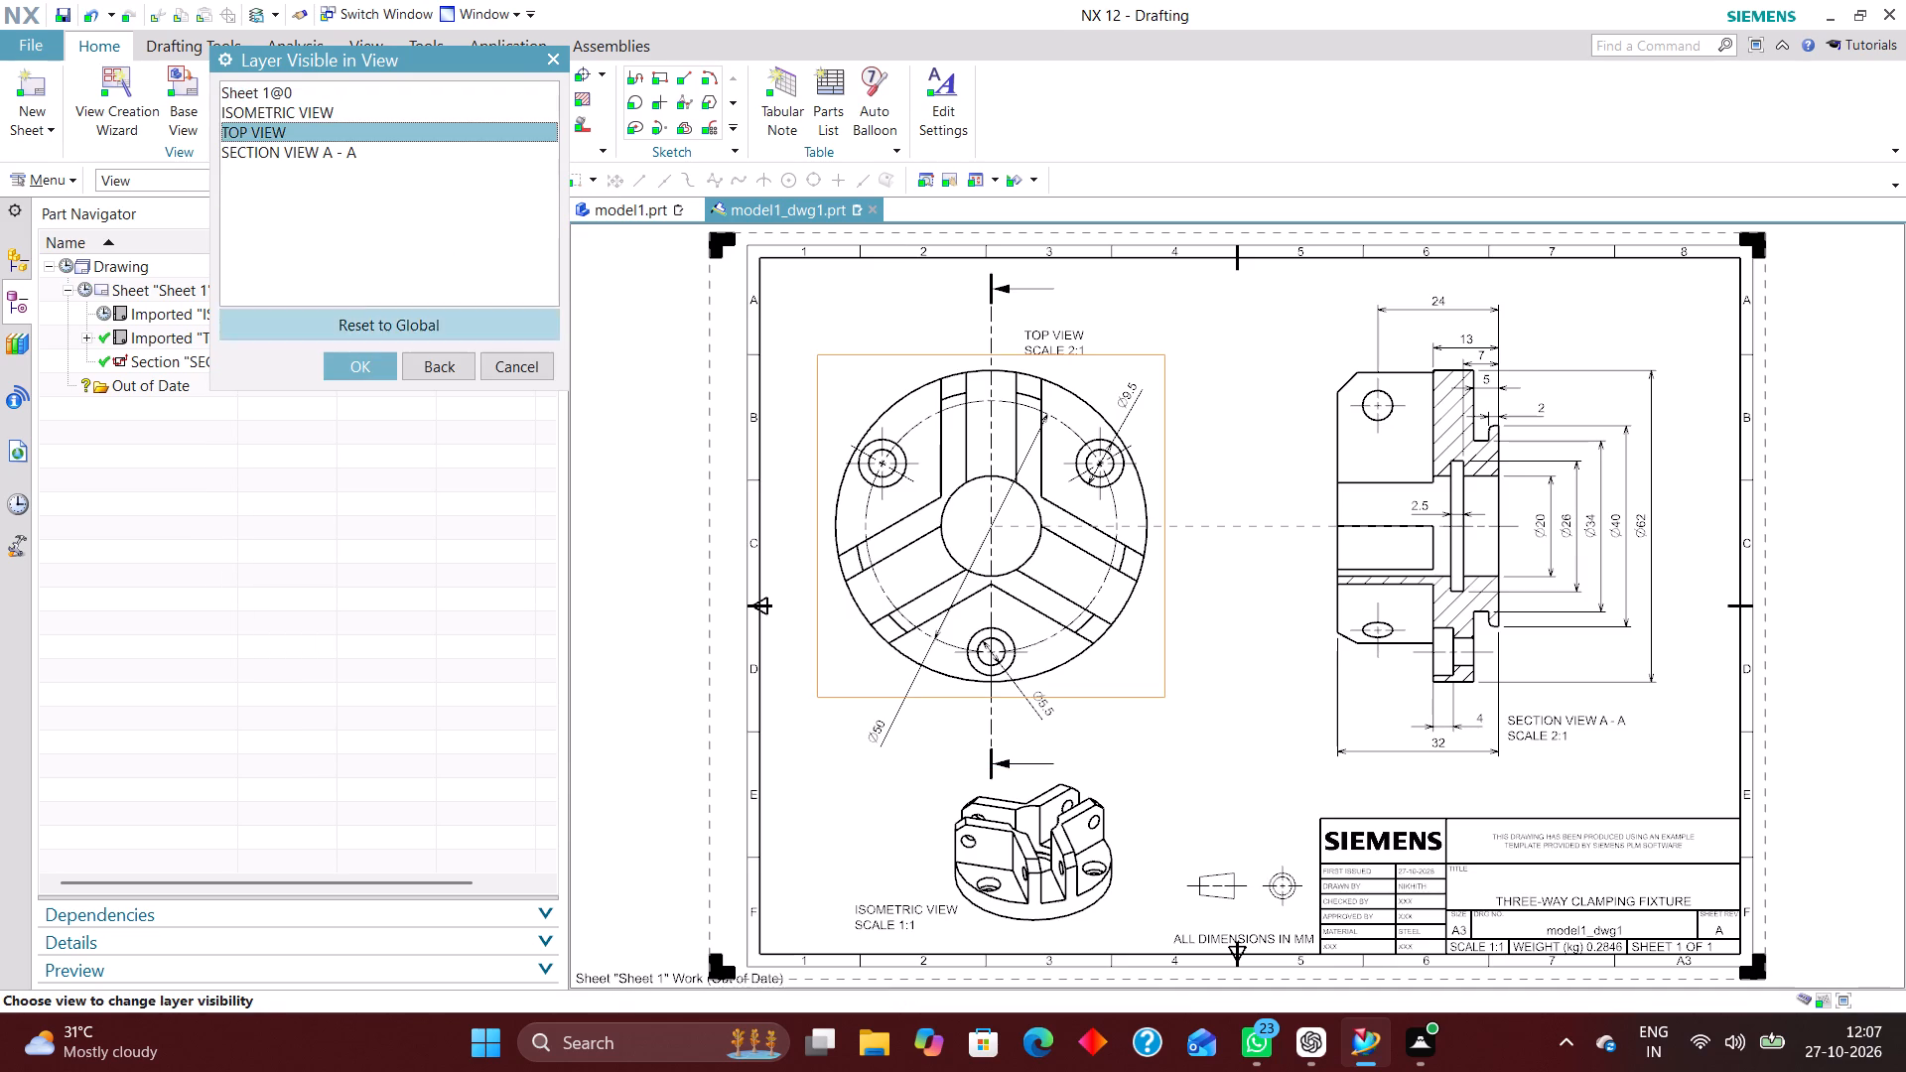
{"action": "left_click", "coordinate": [354, 361]}
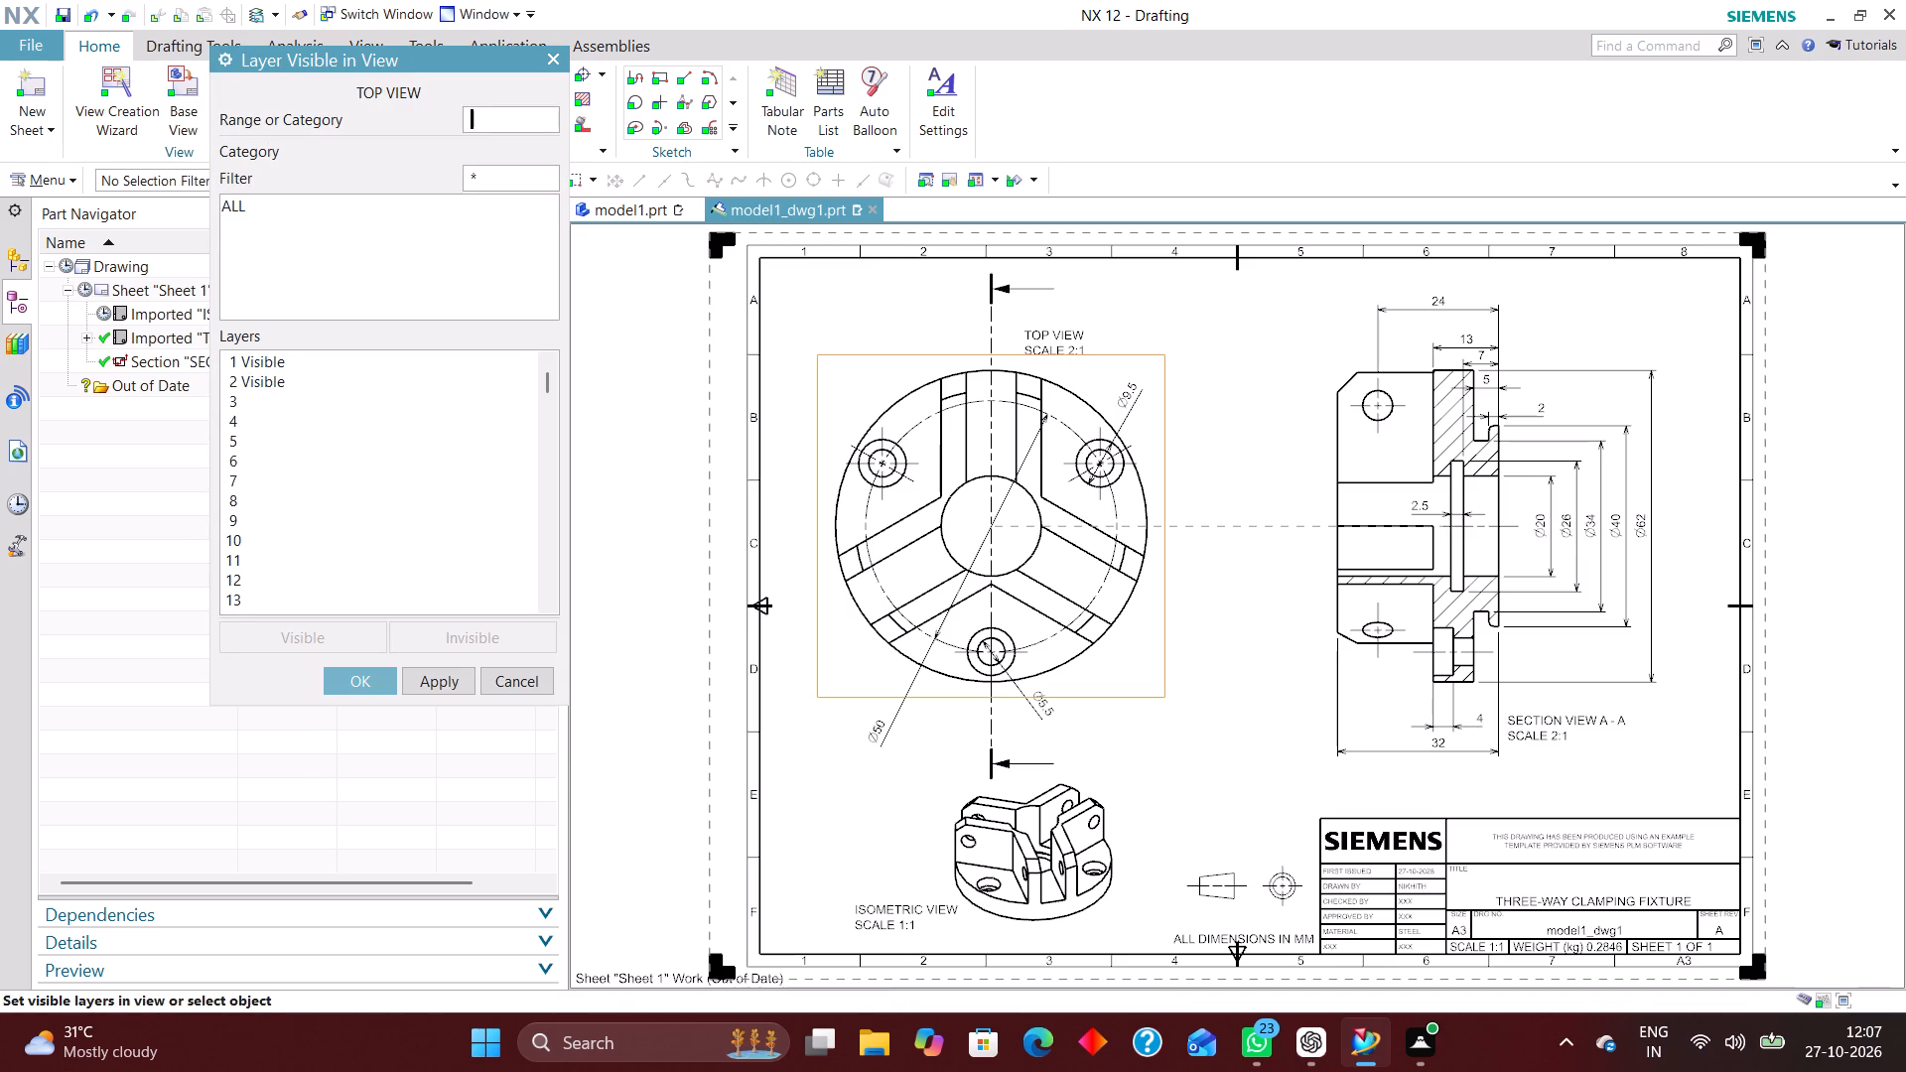
{"action": "left_click", "coordinate": [238, 205]}
{"action": "left_click", "coordinate": [504, 628]}
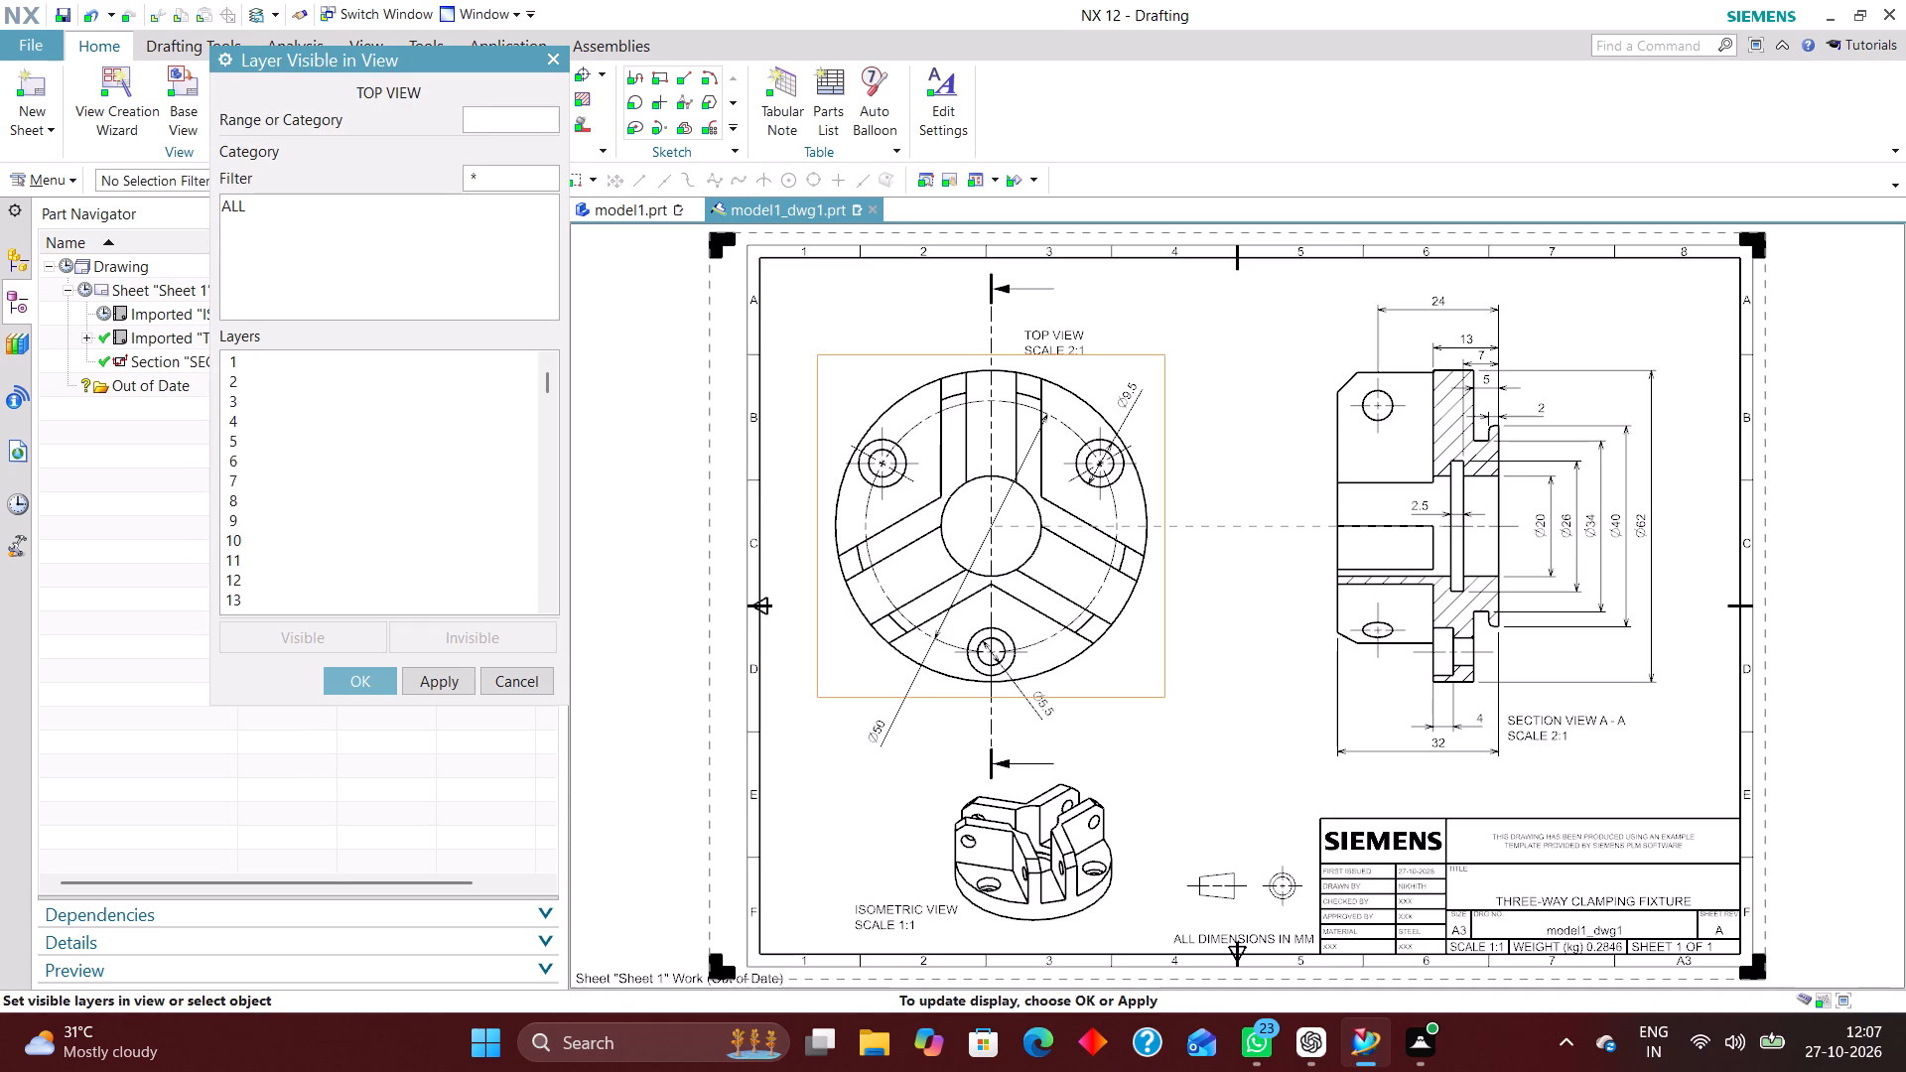
Make layers 2, 223, 224, 225, 226 and 256 visible in the top view and accept the layer settings.
{"action": "key", "text": "2"}
{"action": "key", "text": "Return"}
{"action": "left_click", "coordinate": [512, 118]}
{"action": "key", "text": "2"}
{"action": "key", "text": "Return"}
{"action": "type", "text": "223"}
{"action": "key", "text": "Return"}
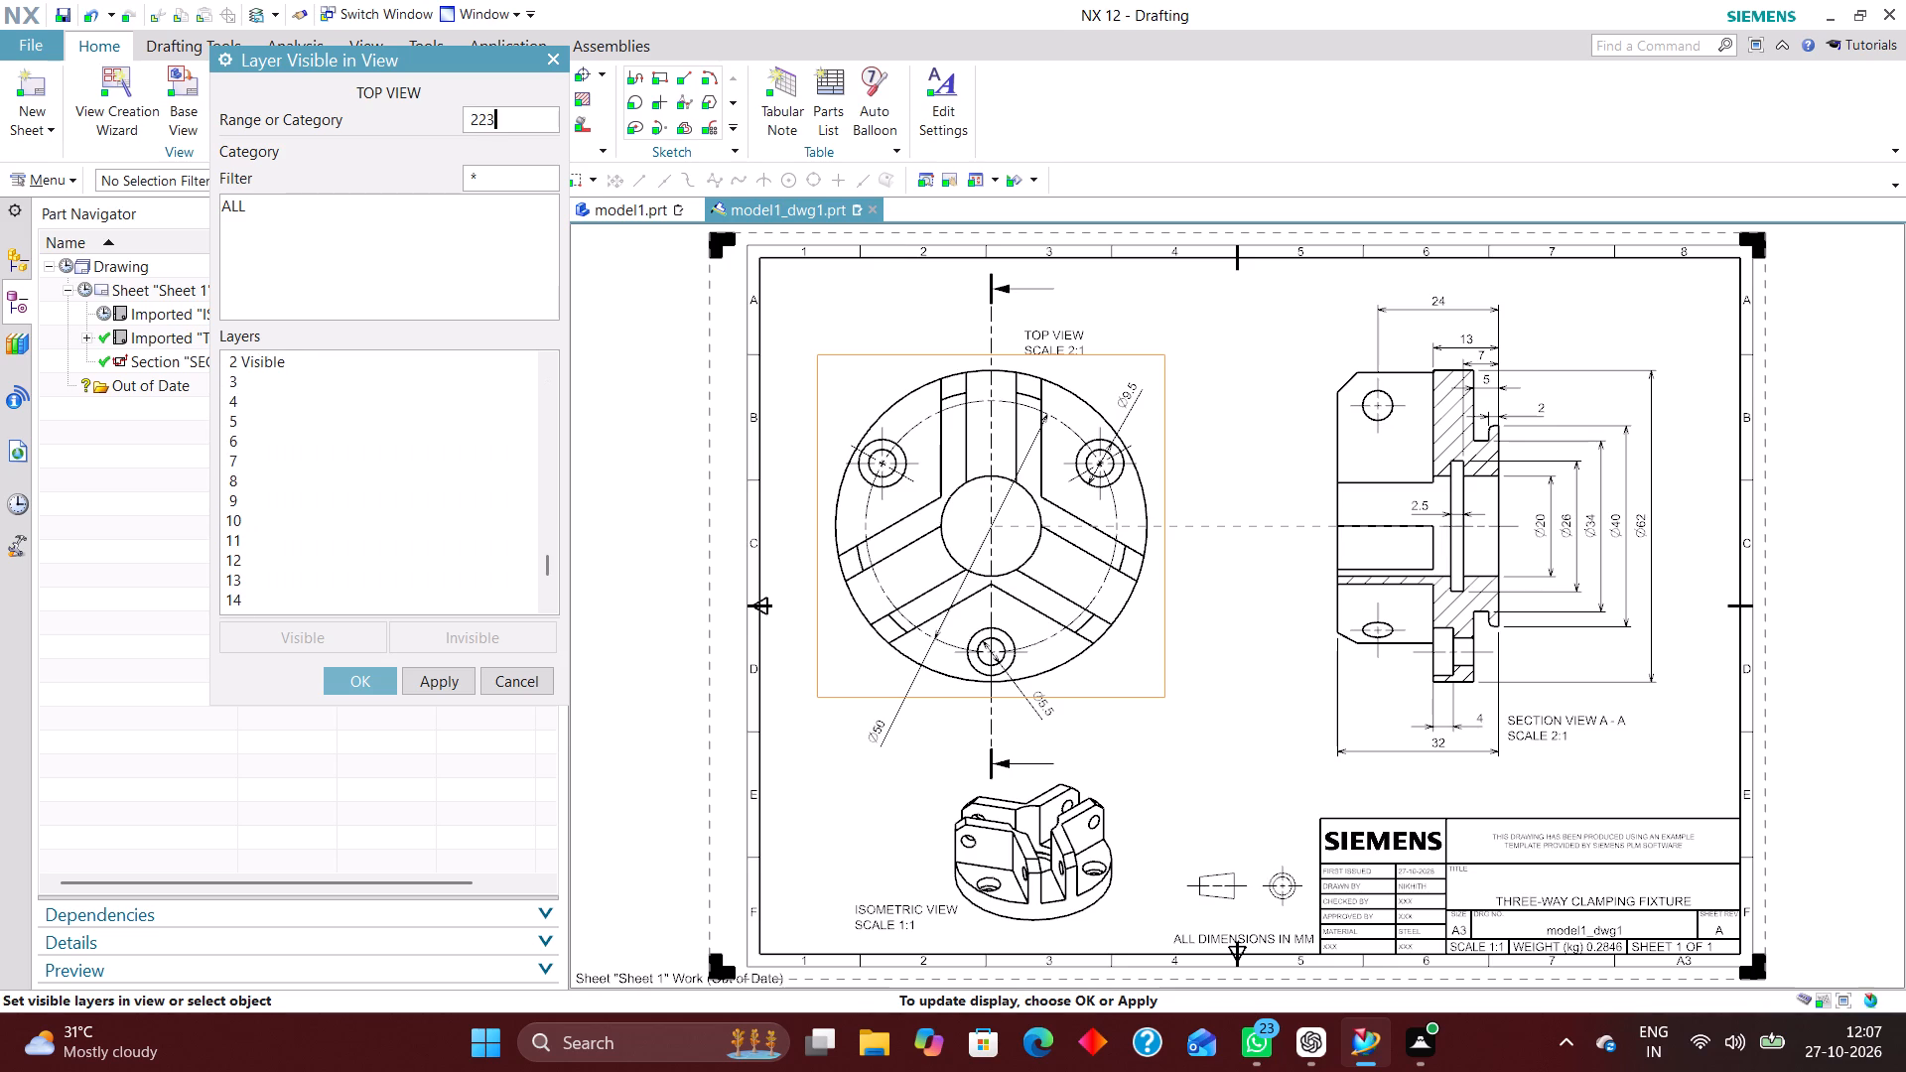
{"action": "type", "text": "2254"}
{"action": "key", "text": "BackSpace"}
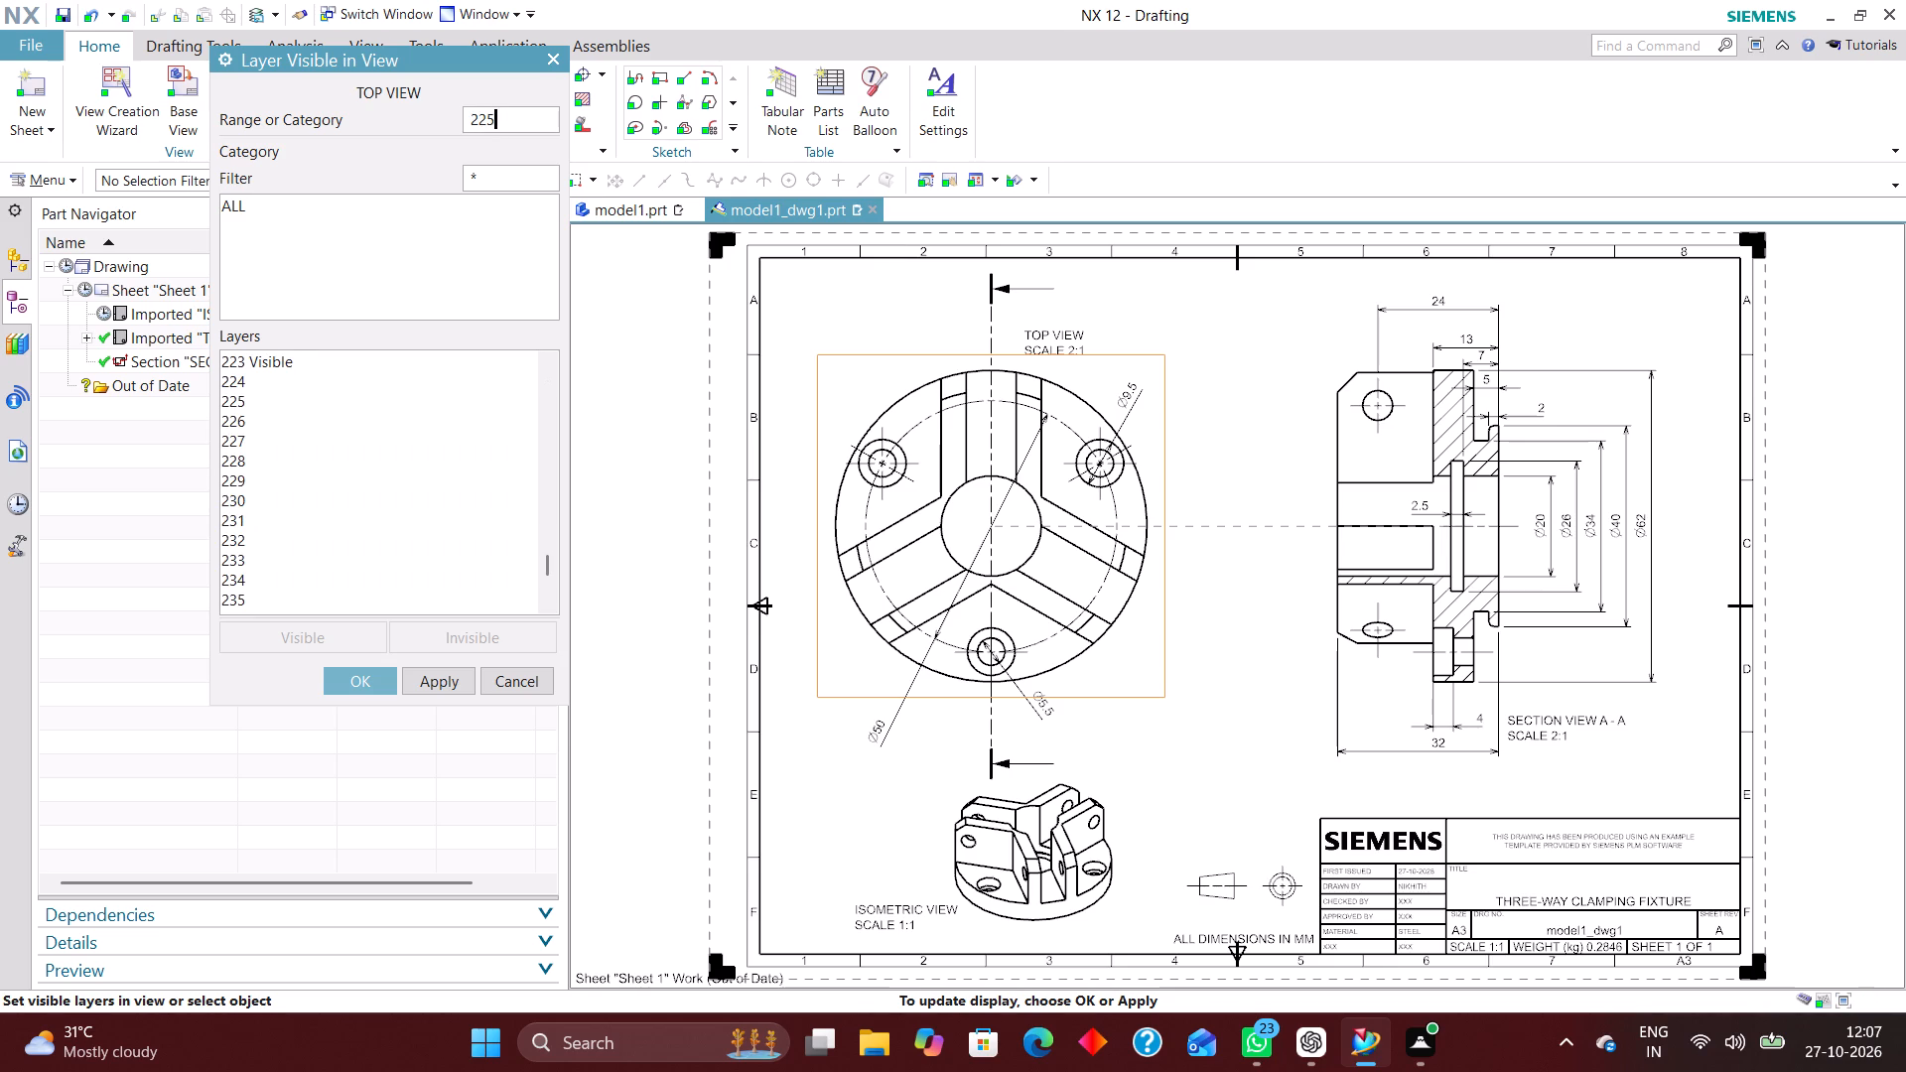
{"action": "key", "text": "BackSpace"}
{"action": "key", "text": "4"}
{"action": "key", "text": "Return"}
{"action": "type", "text": "225"}
{"action": "key", "text": "Return"}
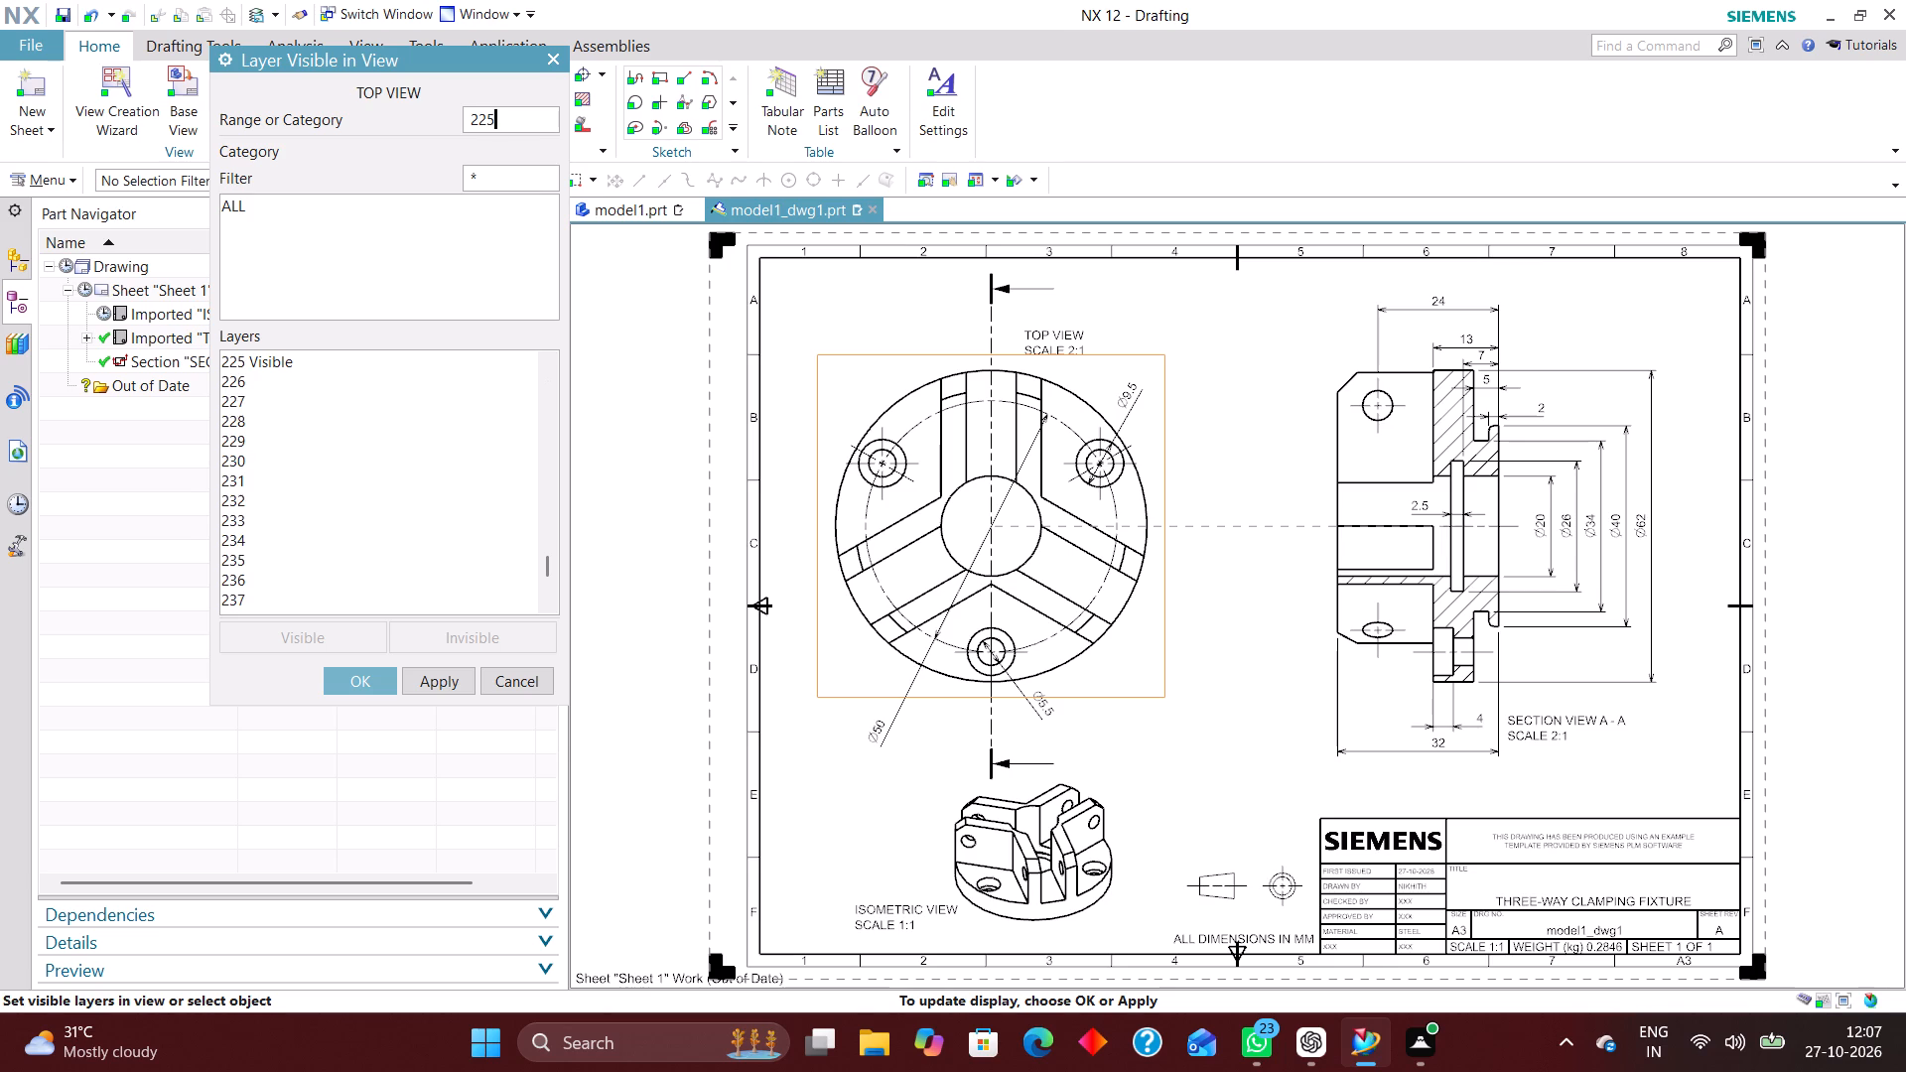
{"action": "type", "text": "226"}
{"action": "key", "text": "Return"}
{"action": "type", "text": "256"}
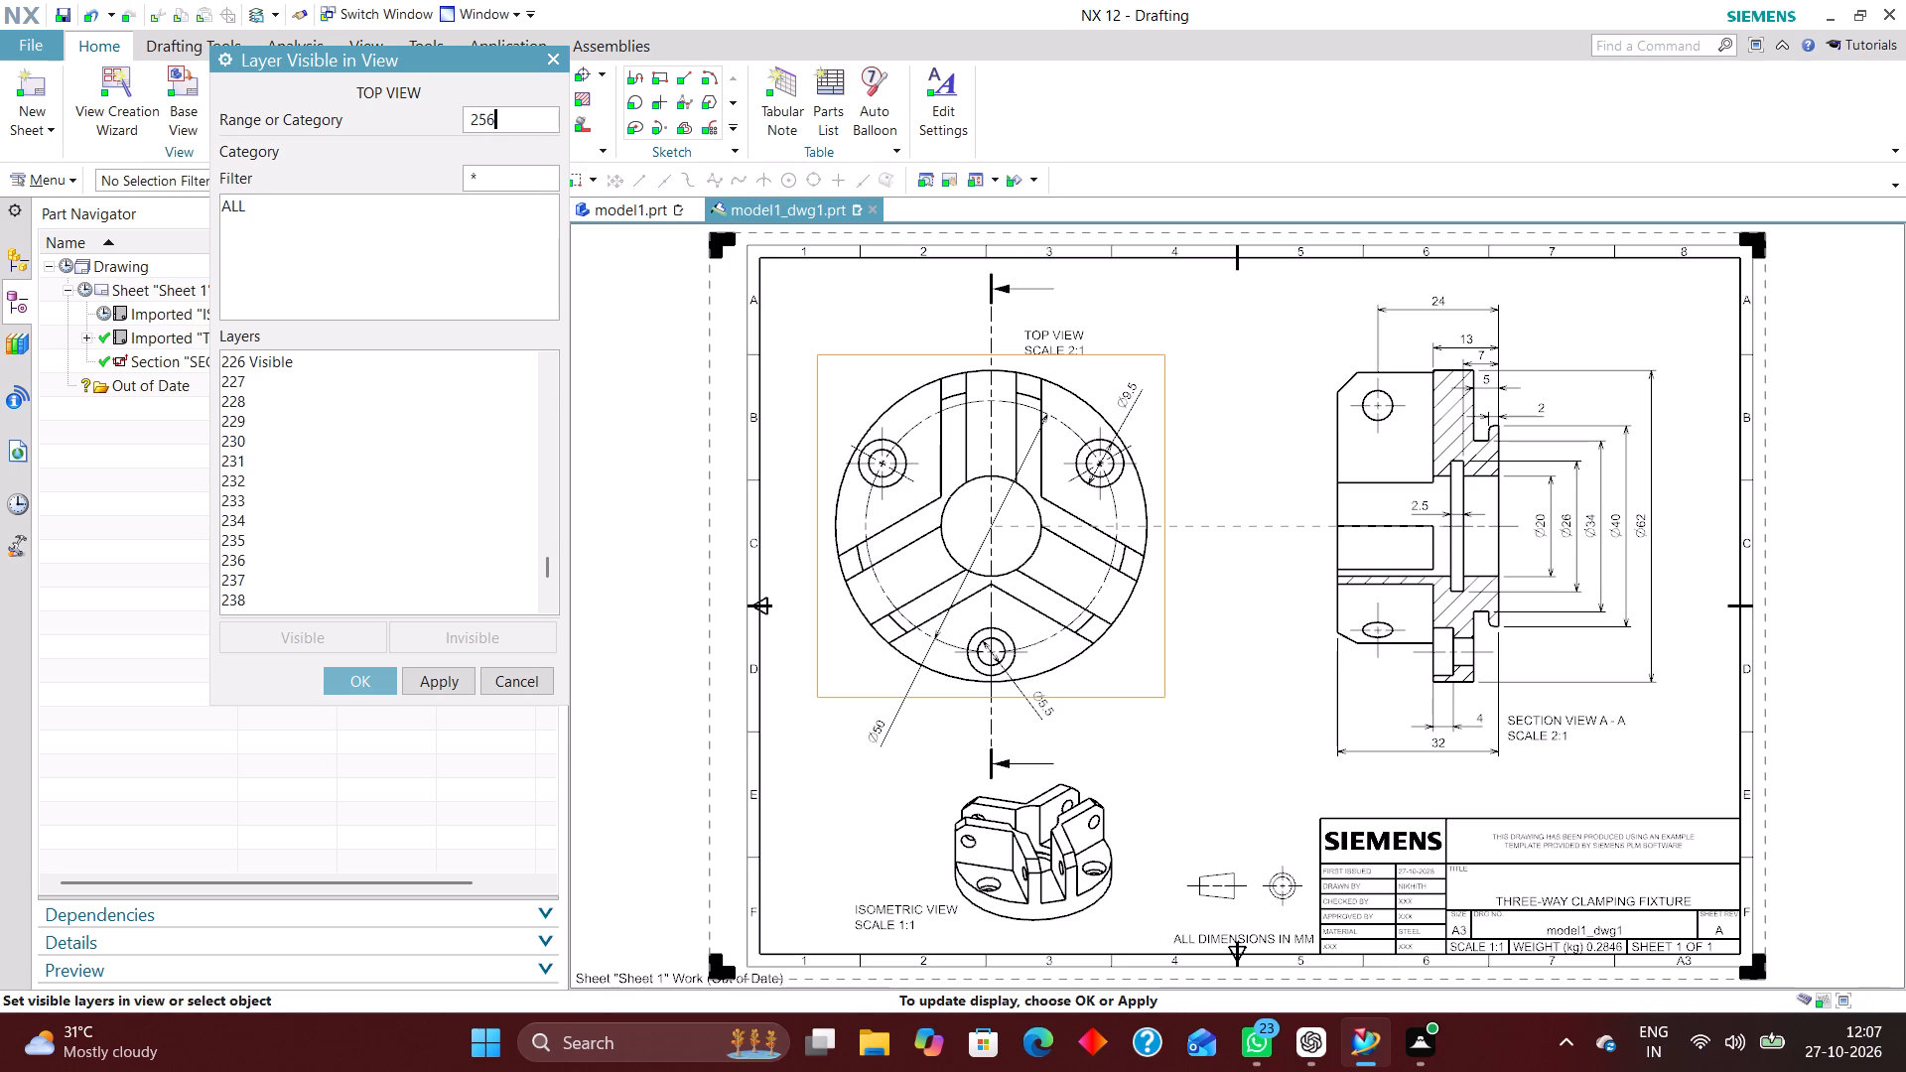
{"action": "key", "text": "Return"}
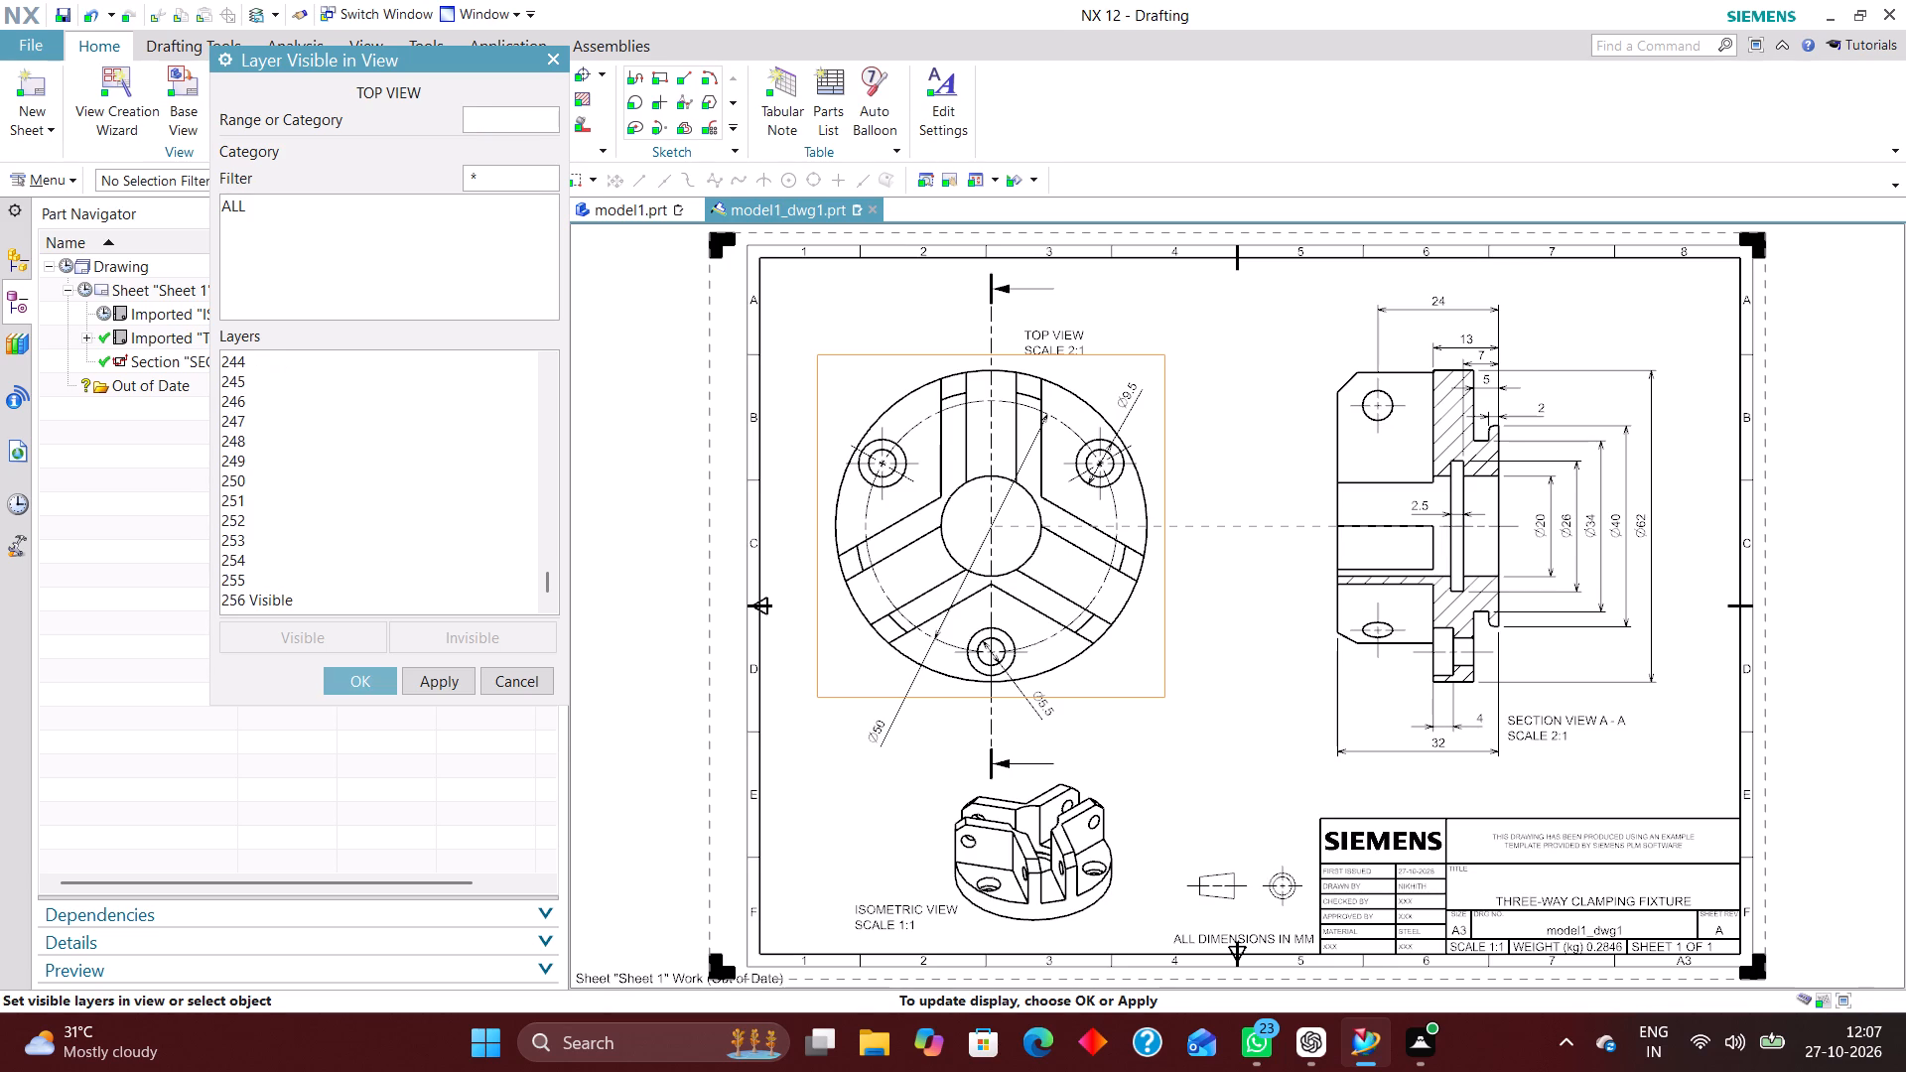
{"action": "left_click", "coordinate": [360, 666]}
{"action": "left_click", "coordinate": [367, 689]}
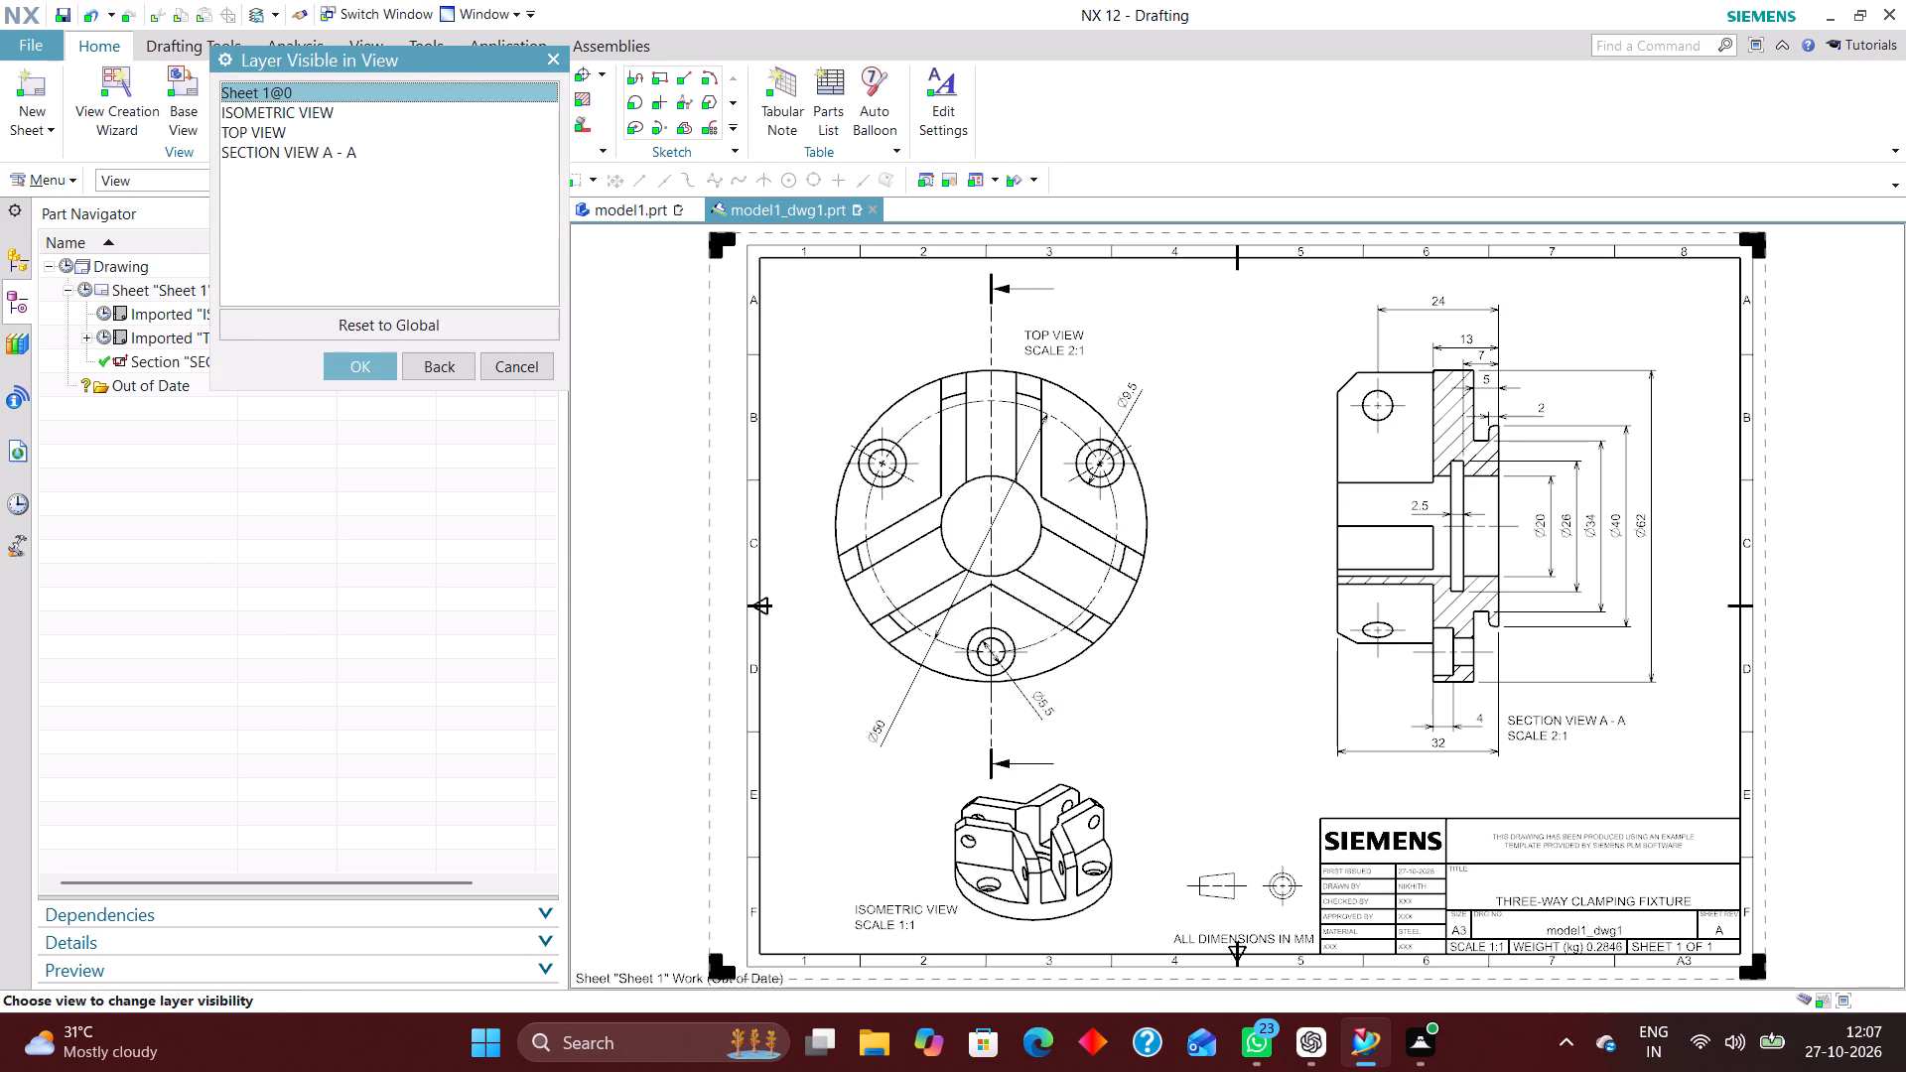
Set all layers to invisible for section view A-A in the Layer Visible in View settings.
{"action": "left_click", "coordinate": [263, 148]}
{"action": "left_click", "coordinate": [334, 367]}
{"action": "left_click", "coordinate": [242, 211]}
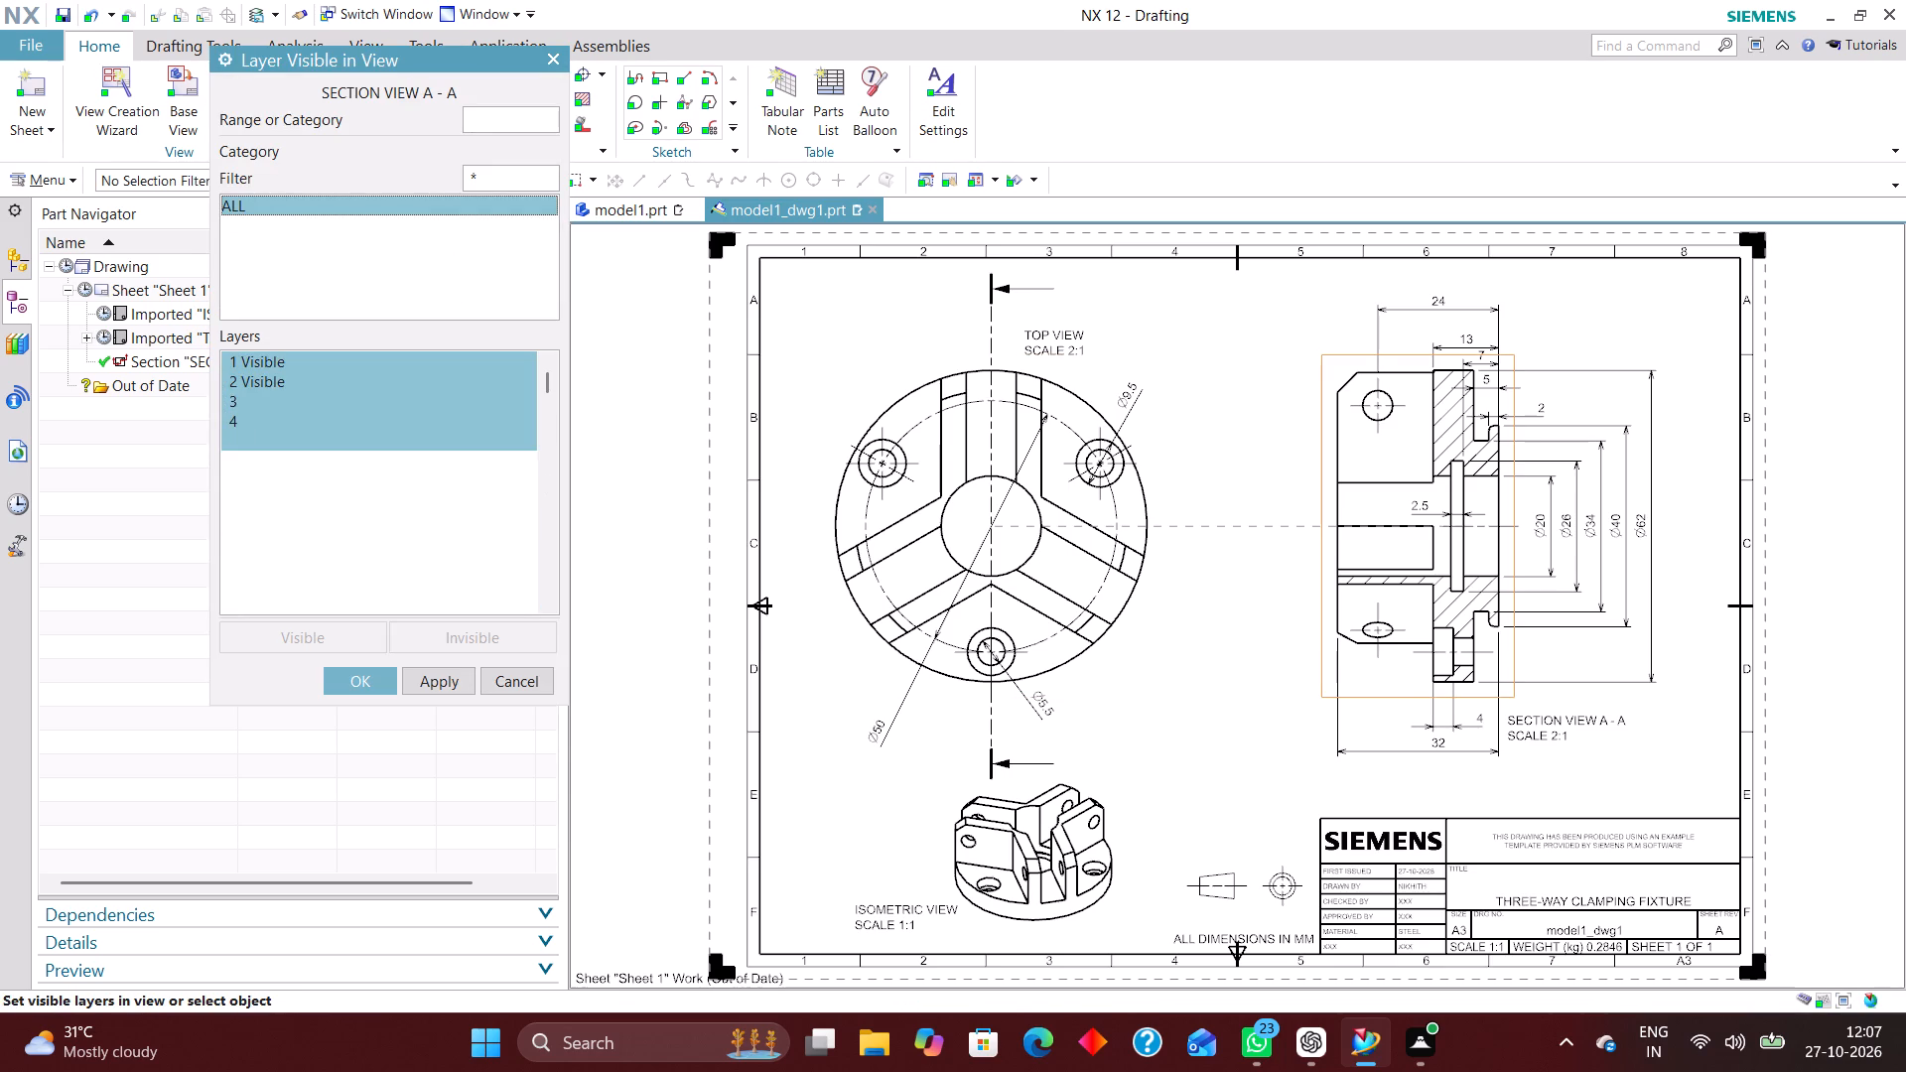
{"action": "left_click", "coordinate": [485, 643]}
Make layers 2, 223, 224, 225, 226 and 256 visible in section view A-A and finish the per-view layer settings.
{"action": "left_click", "coordinate": [482, 124]}
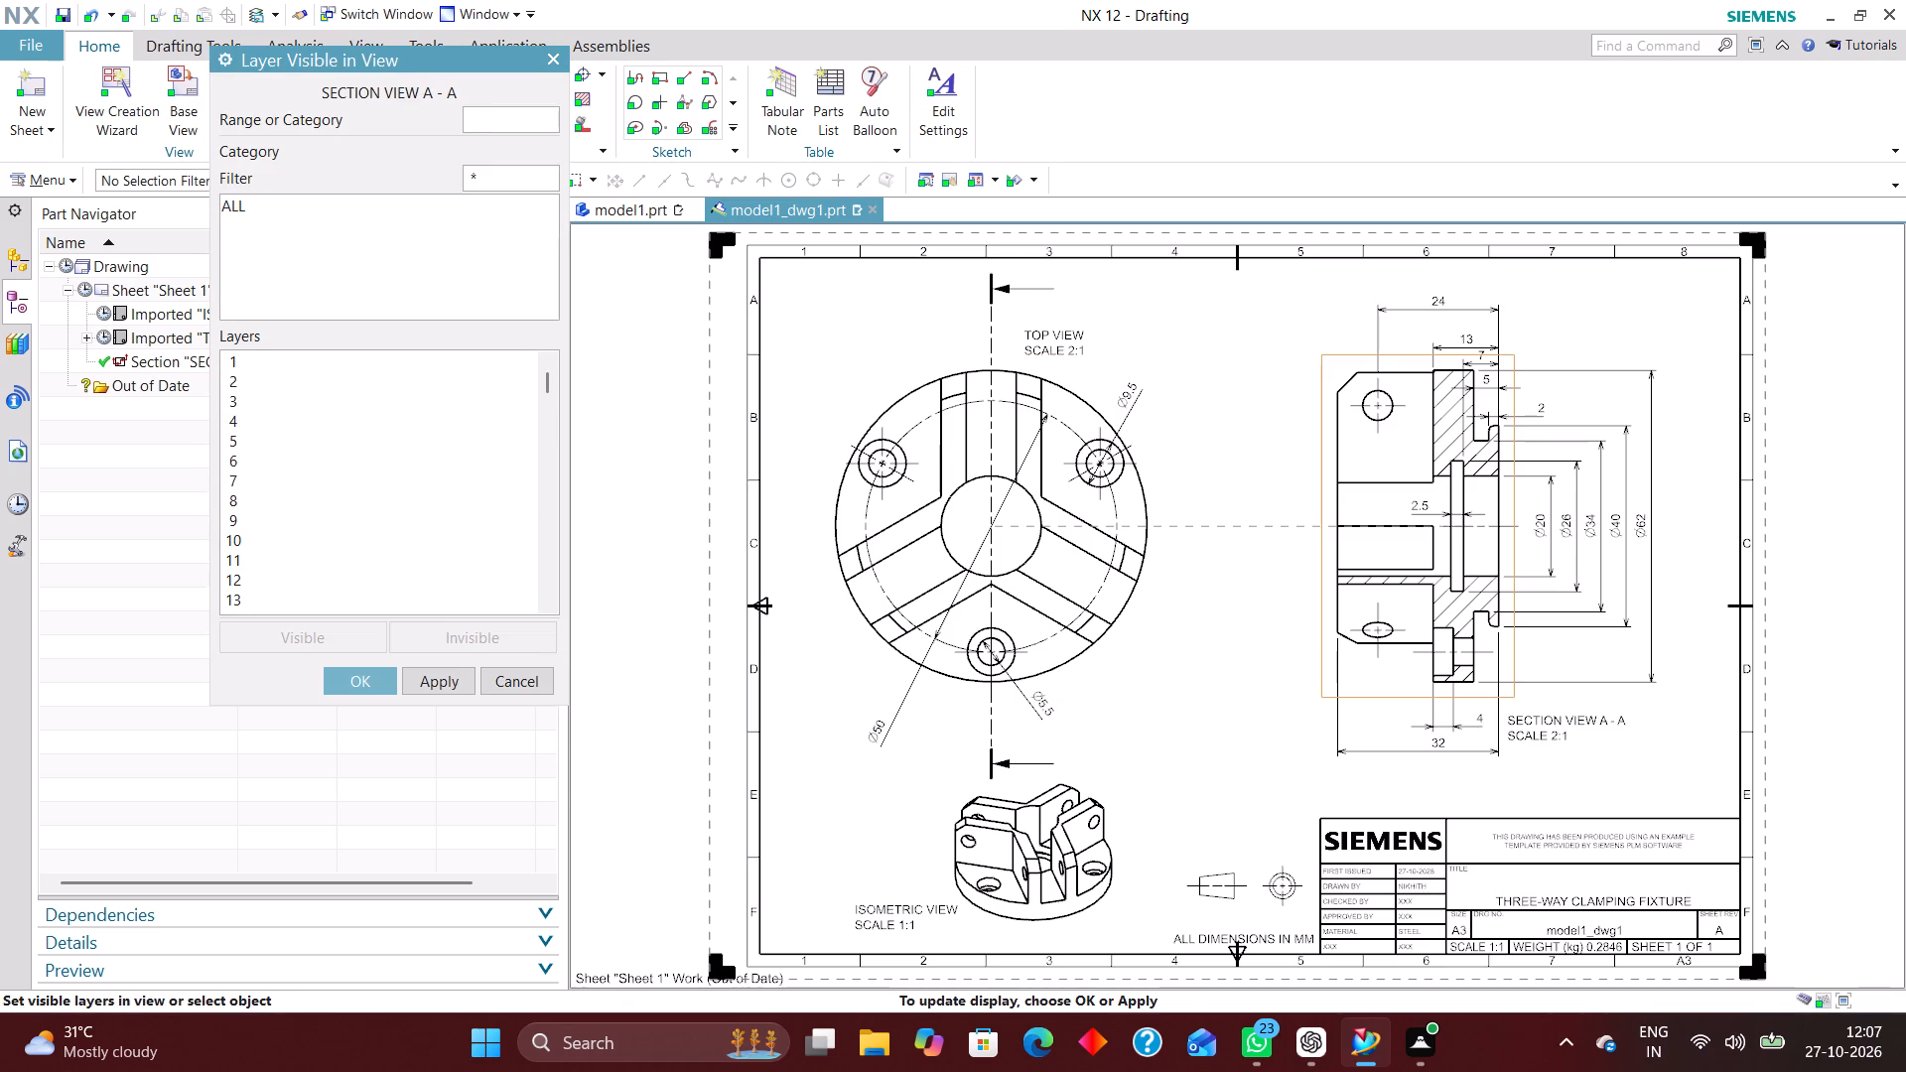
{"action": "key", "text": "2"}
{"action": "key", "text": "Return"}
{"action": "type", "text": "223"}
{"action": "key", "text": "Return"}
{"action": "type", "text": "224"}
{"action": "key", "text": "Return"}
{"action": "type", "text": "225"}
{"action": "key", "text": "Return"}
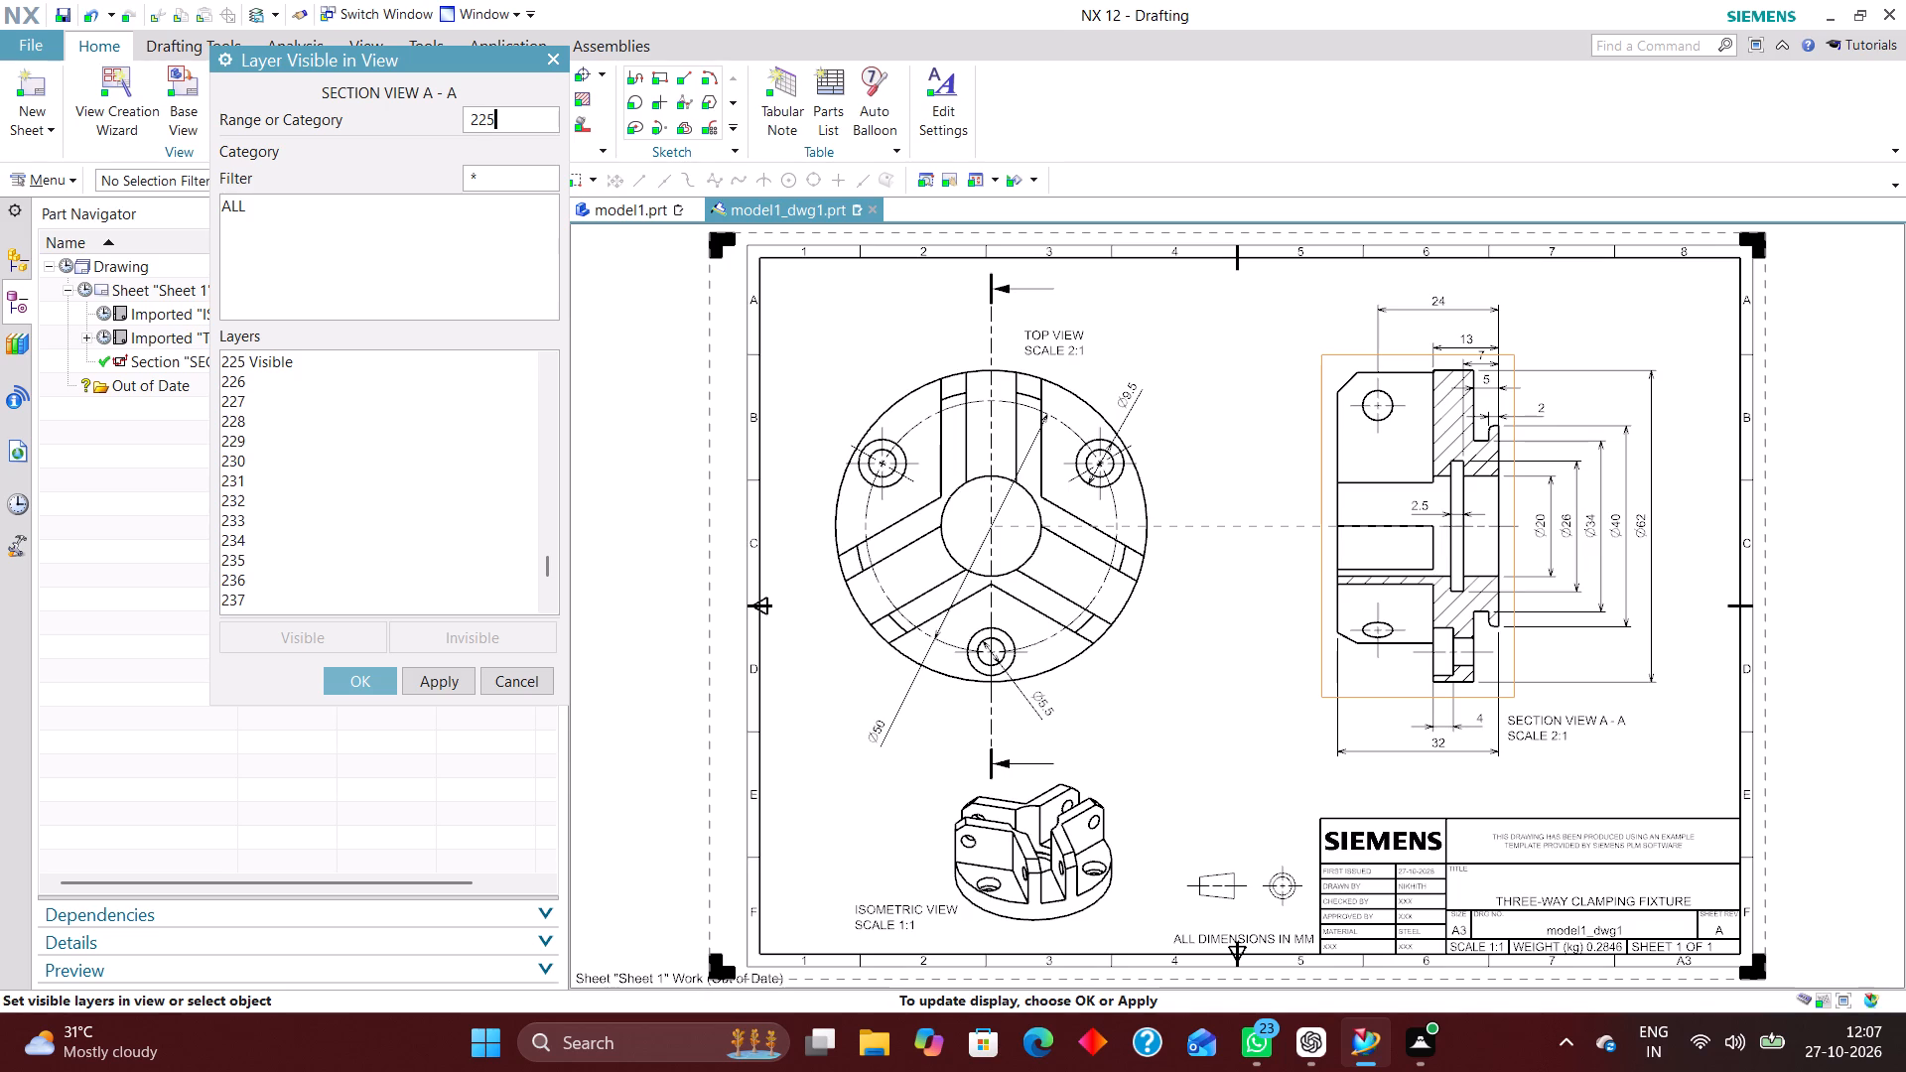
{"action": "type", "text": "226"}
{"action": "key", "text": "Return"}
{"action": "type", "text": "256"}
{"action": "key", "text": "Return"}
{"action": "left_click", "coordinate": [364, 674]}
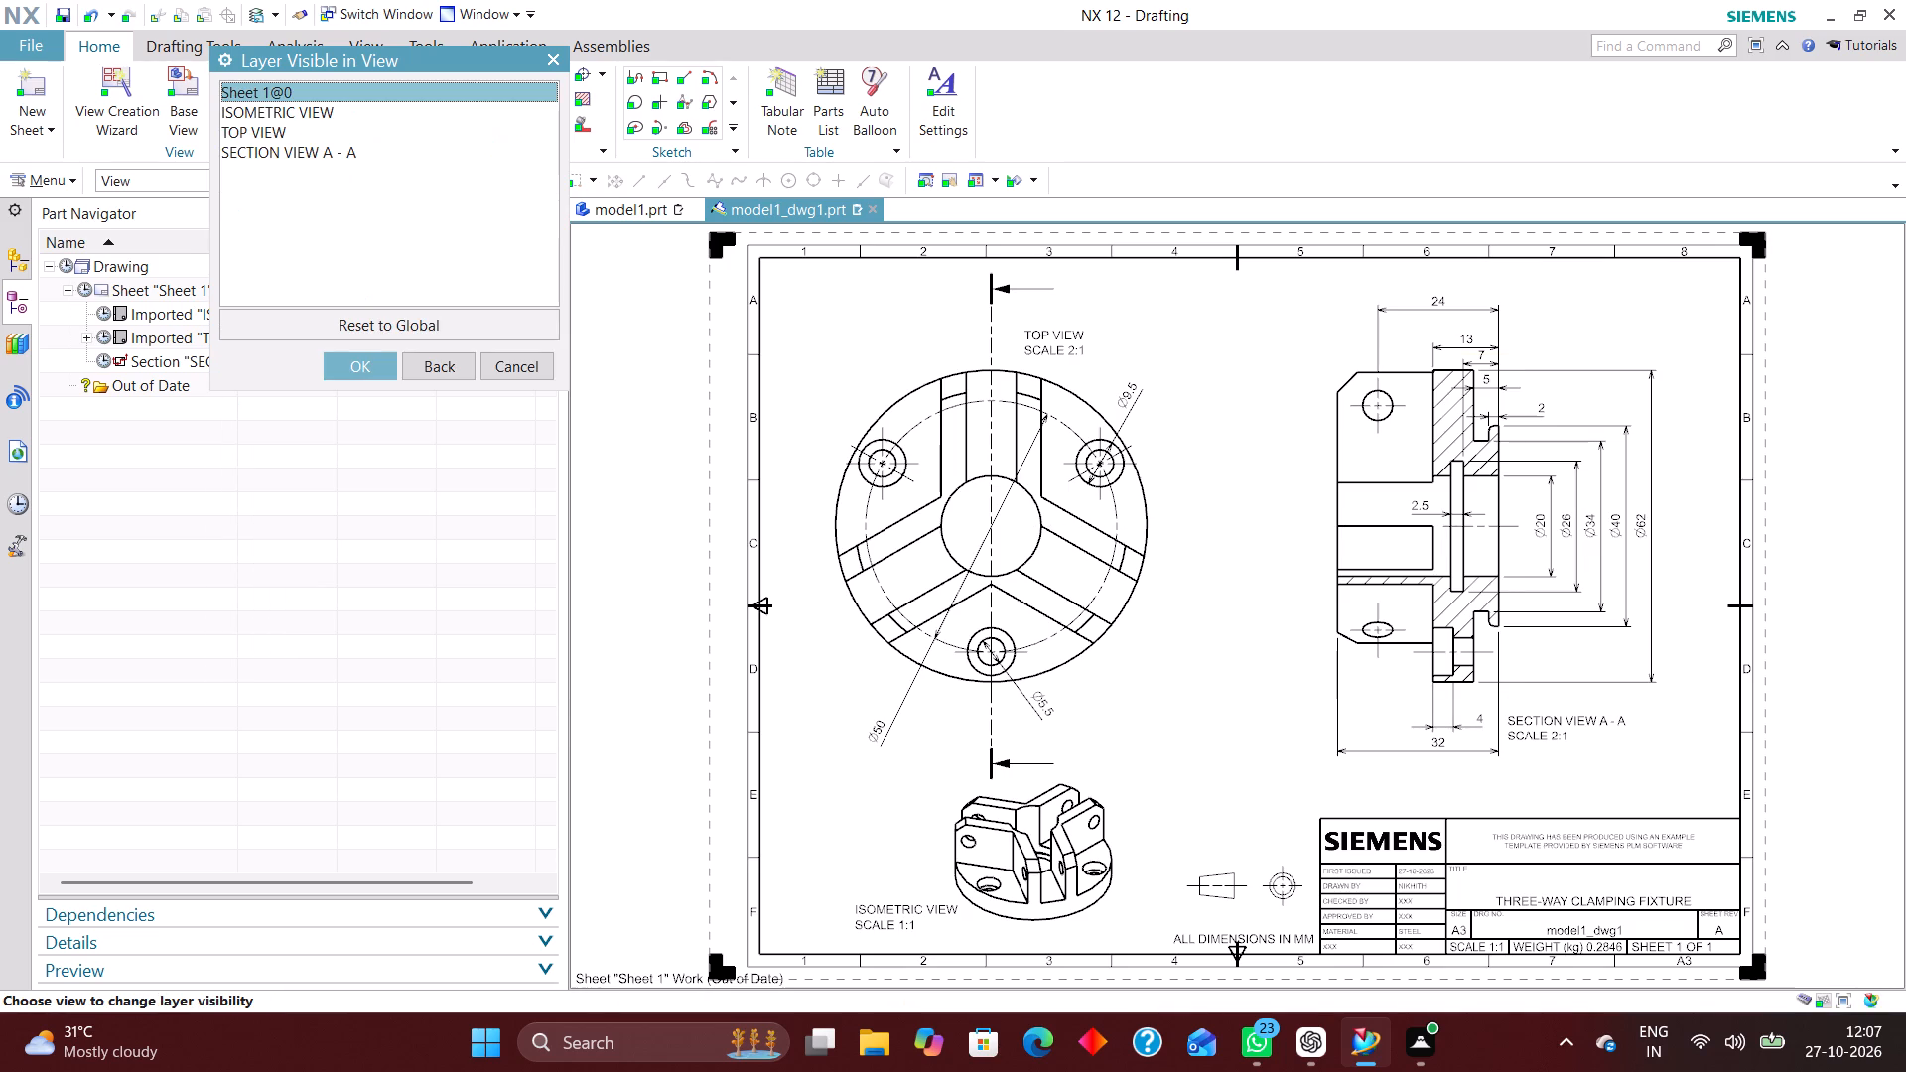
{"action": "left_click", "coordinate": [509, 355]}
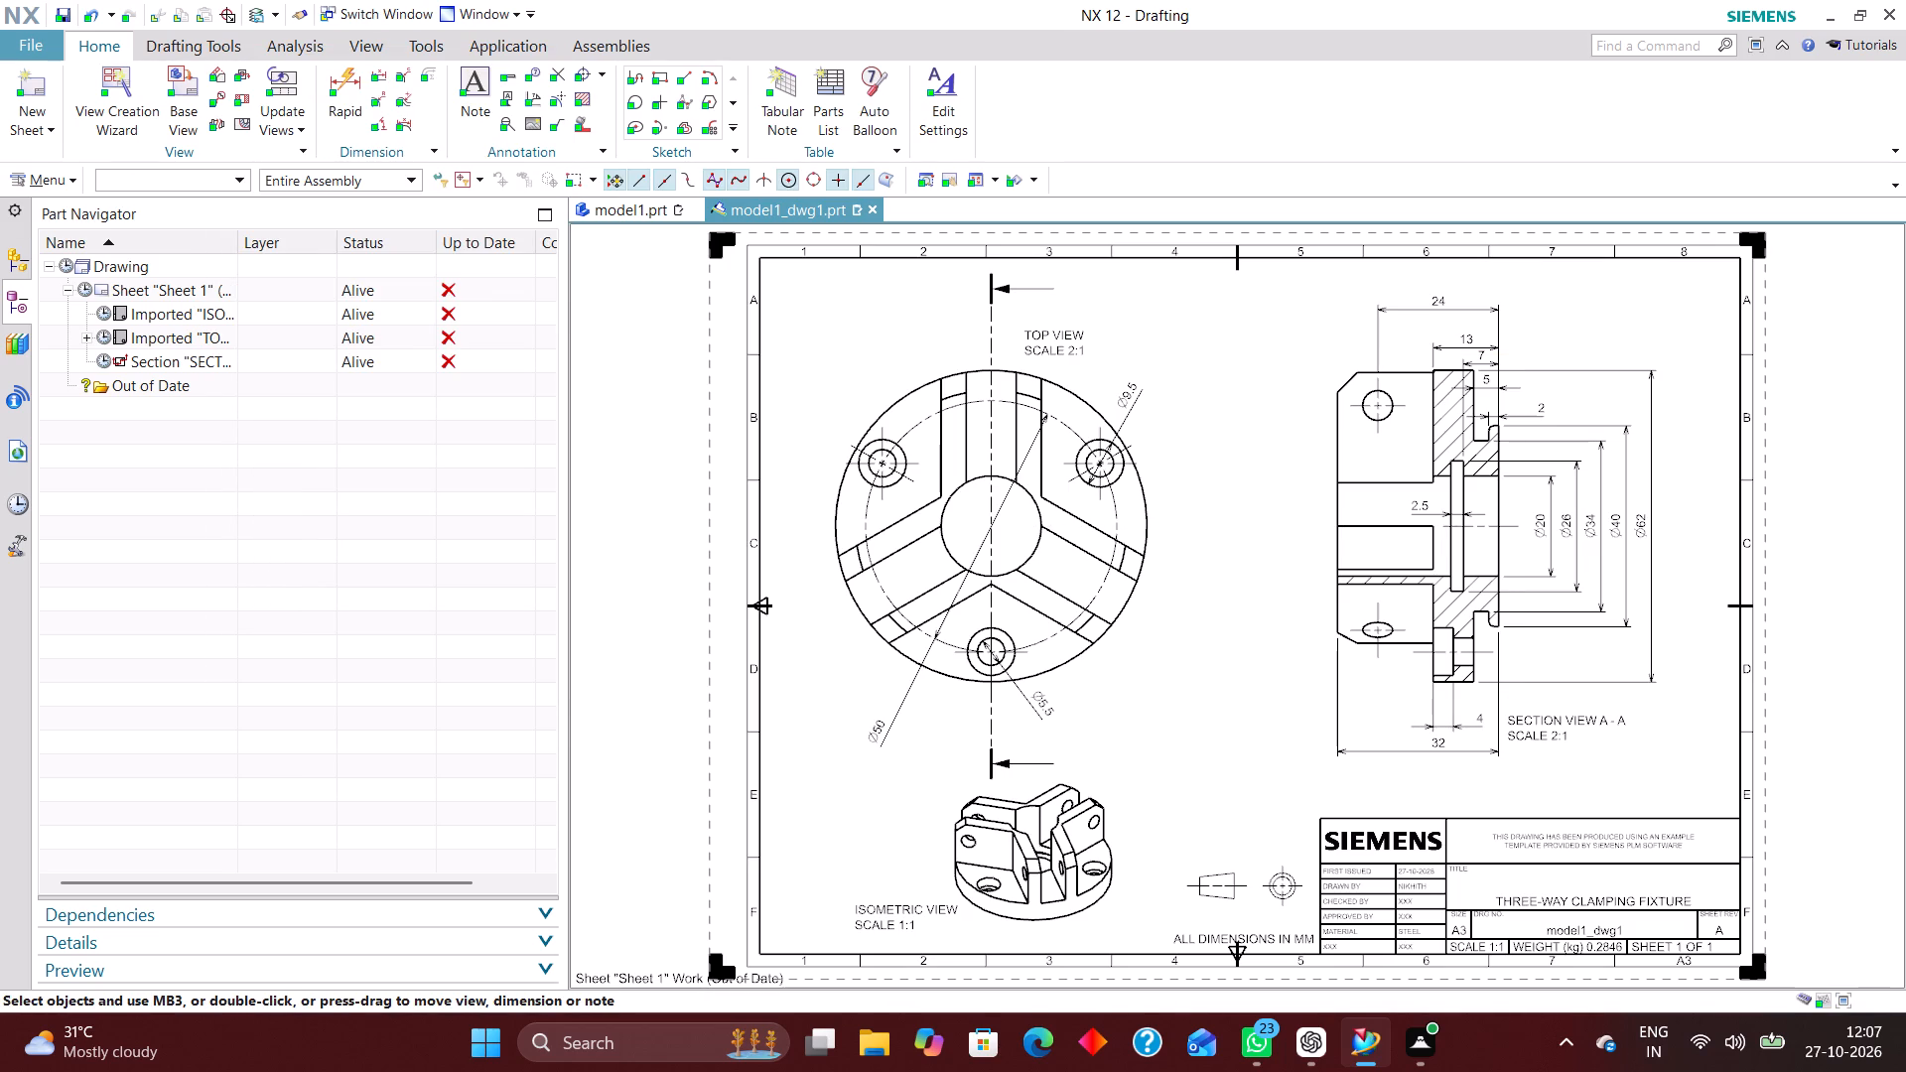
Update the out-of-date drawing views on Sheet 1.
{"action": "left_click", "coordinate": [62, 261]}
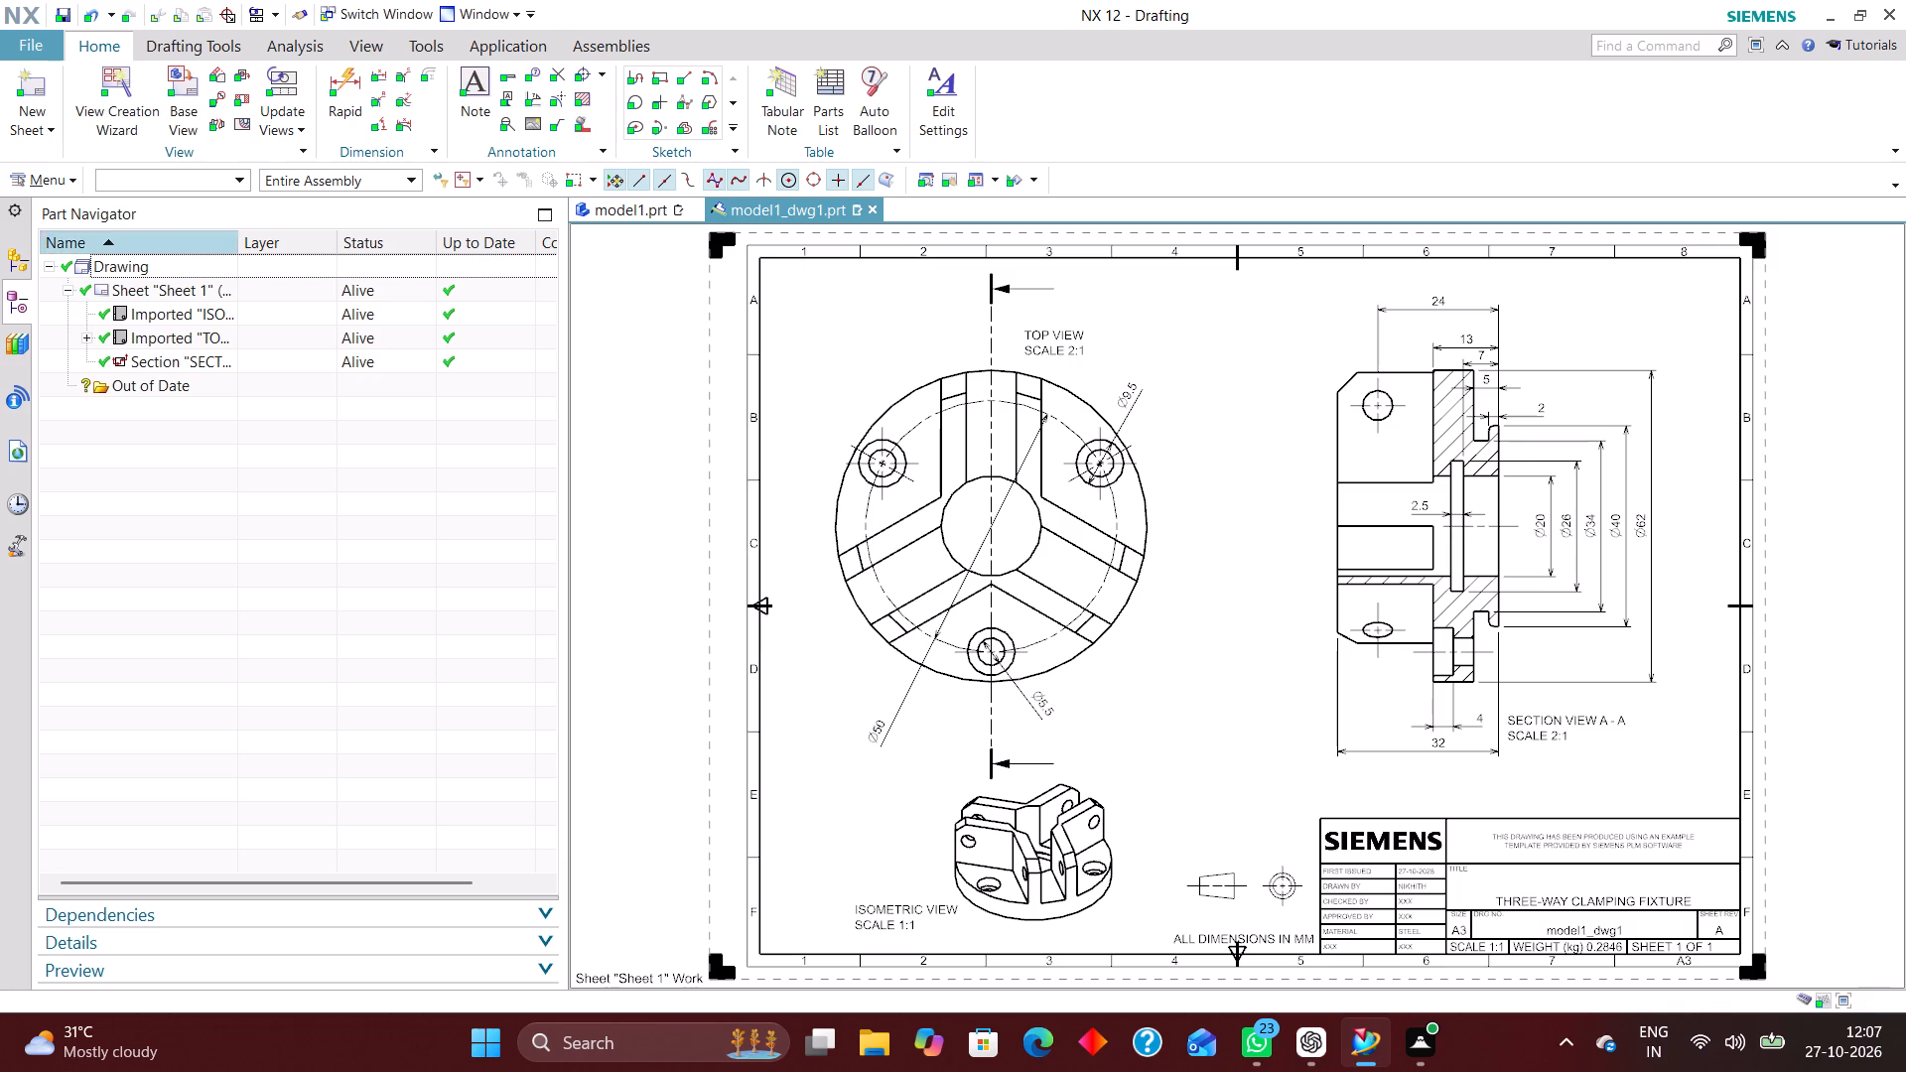
Select all dimensions on the sheet with the Dimension selection filter and move them to layer 223.
{"action": "left_click", "coordinate": [64, 183]}
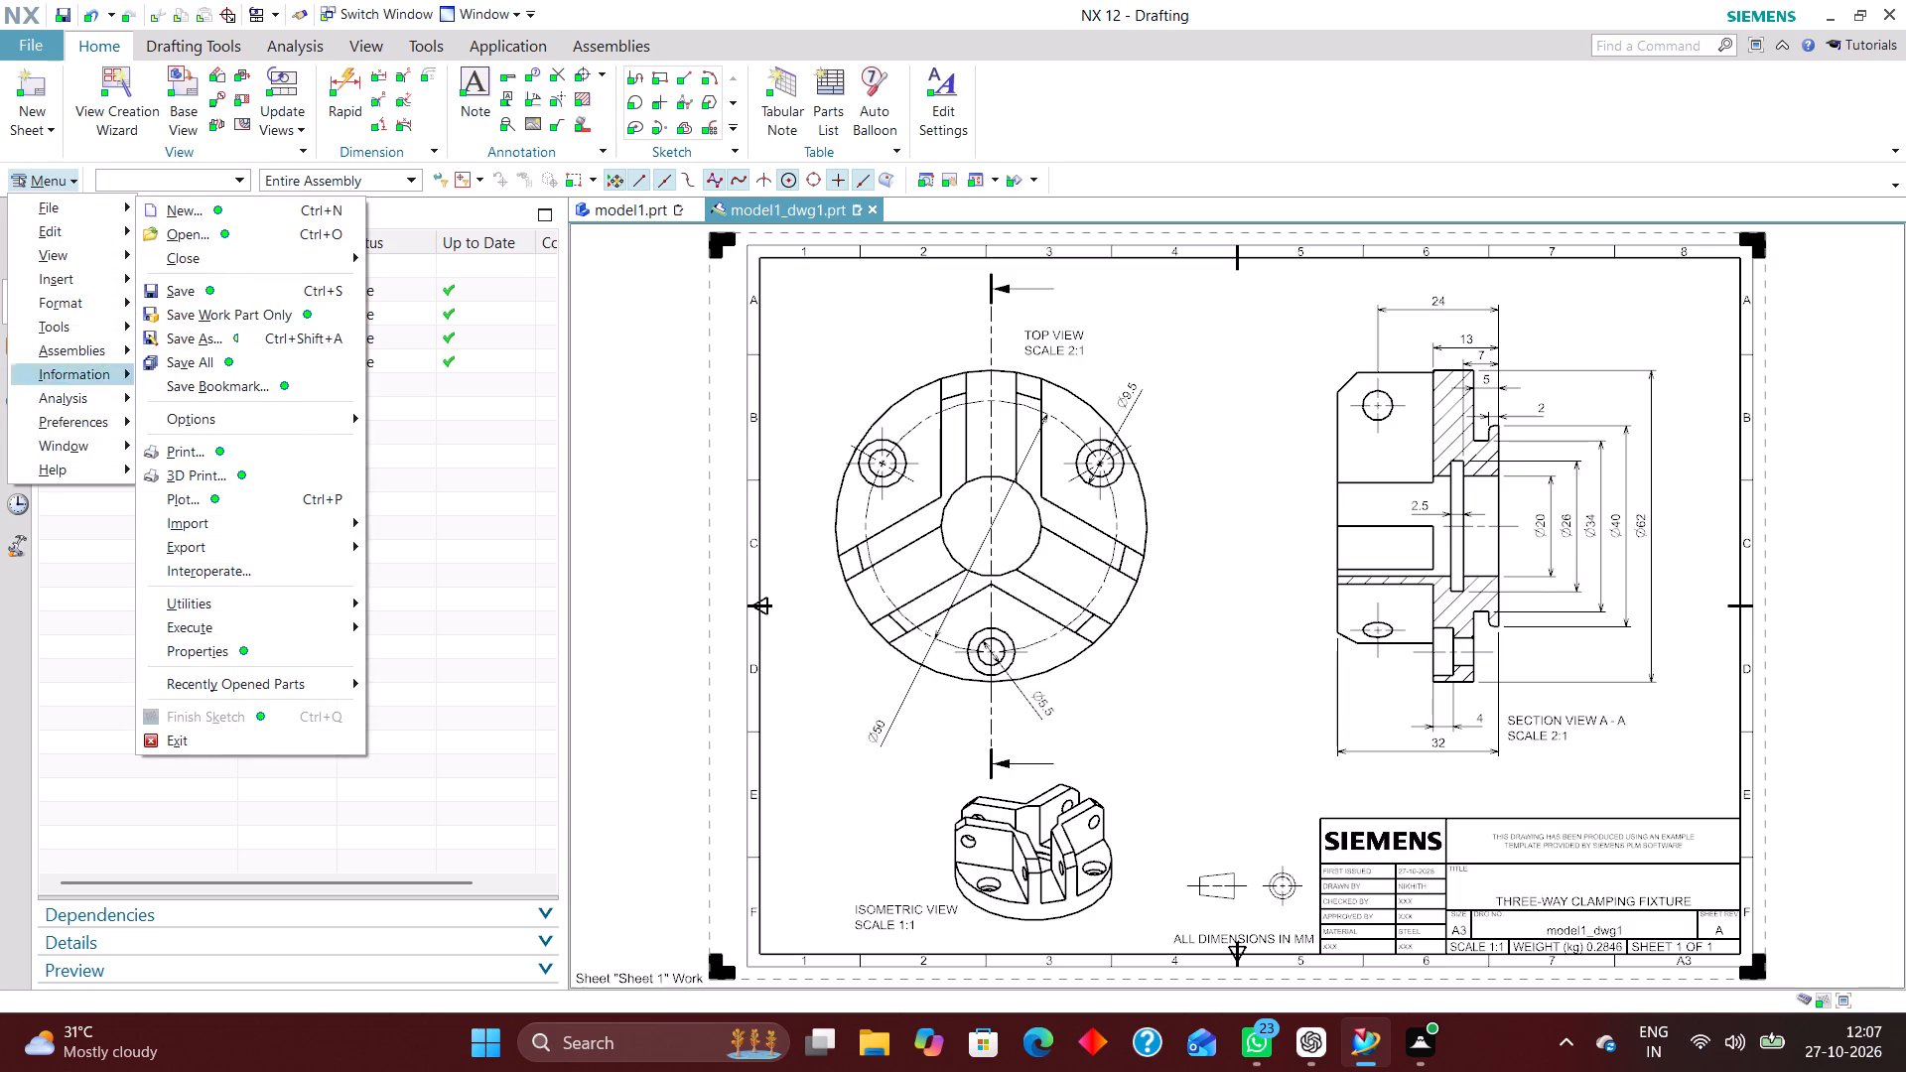
{"action": "left_click", "coordinate": [184, 180]}
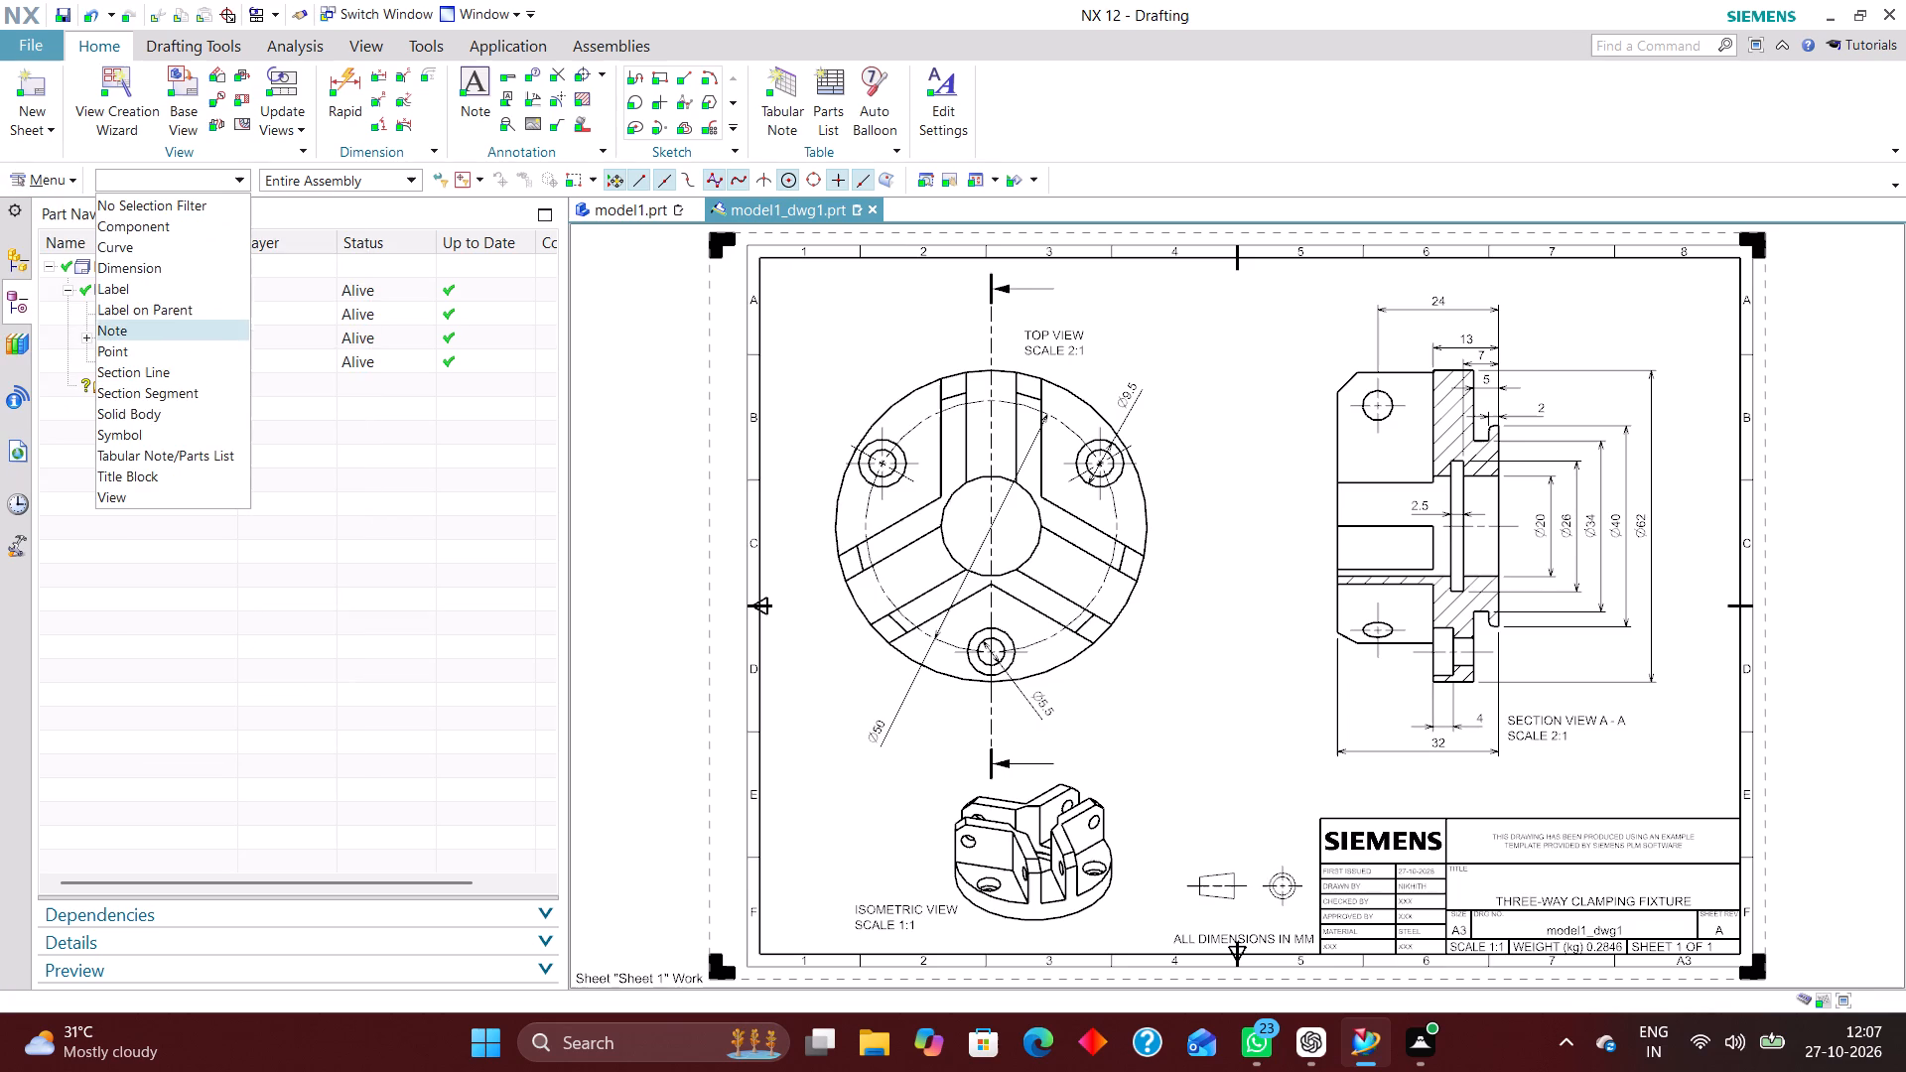
{"action": "left_click", "coordinate": [149, 265]}
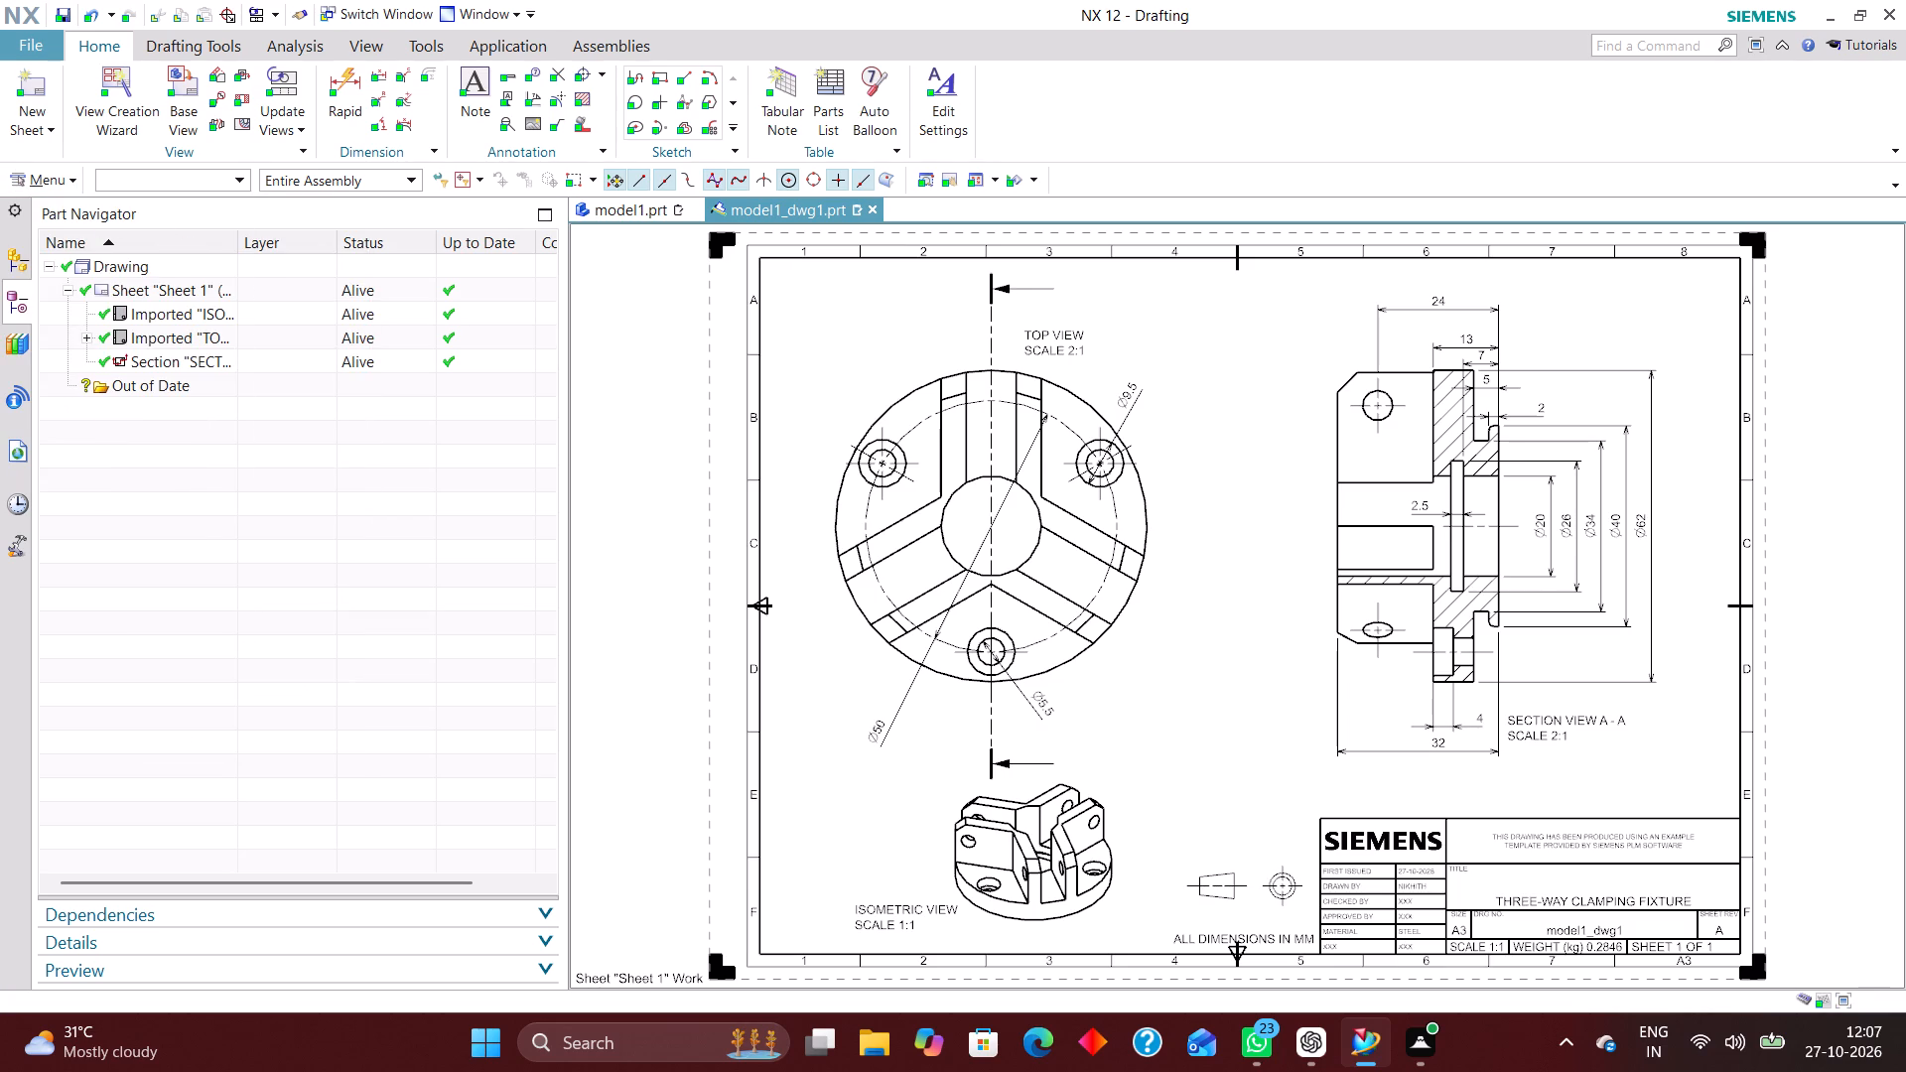
{"action": "key", "text": "ctrl+a"}
{"action": "key", "text": "ctrl+a"}
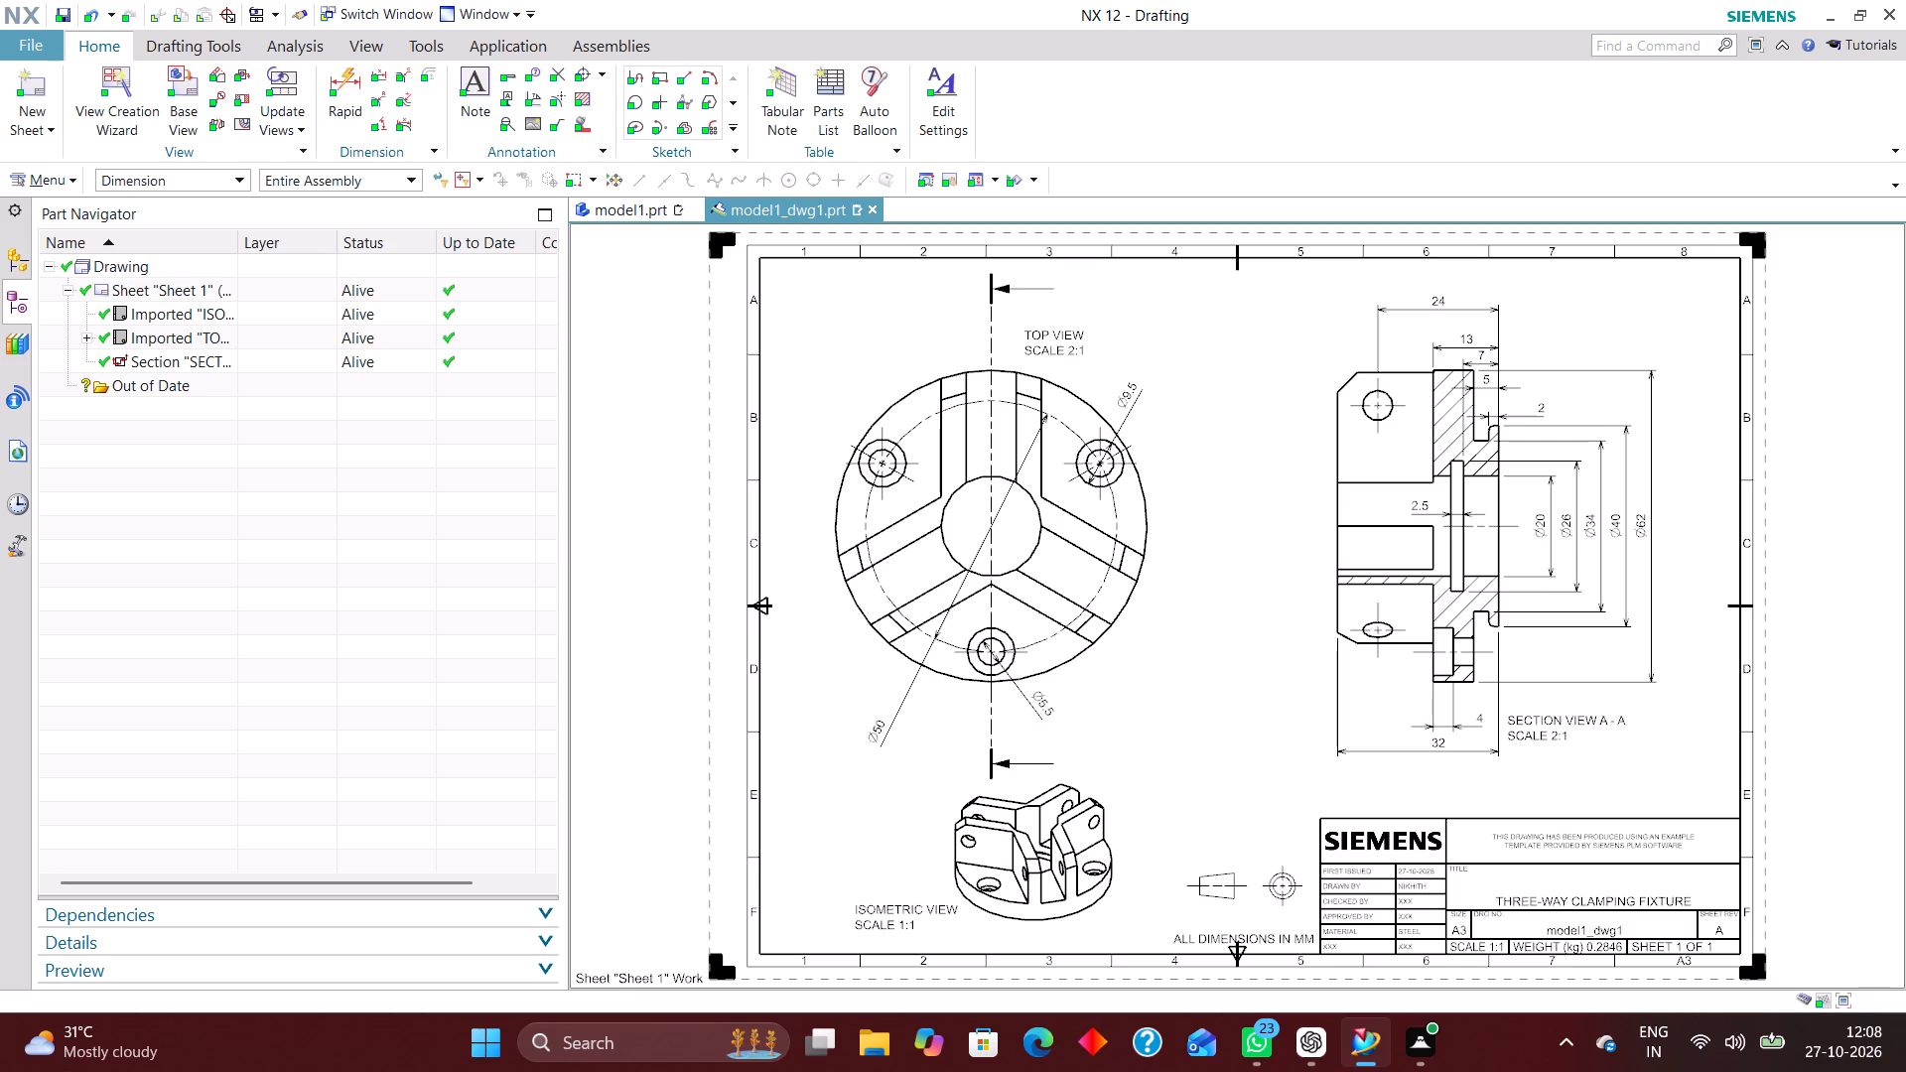
{"action": "scroll", "coordinate": [715, 514], "scroll_direction": "down", "scroll_amount": 3}
{"action": "scroll", "coordinate": [1030, 657], "scroll_direction": "down", "scroll_amount": 10}
{"action": "scroll", "coordinate": [799, 690], "scroll_direction": "down", "scroll_amount": 5}
{"action": "left_click", "coordinate": [796, 689]}
{"action": "scroll", "coordinate": [824, 749], "scroll_direction": "down", "scroll_amount": 5}
{"action": "scroll", "coordinate": [824, 760], "scroll_direction": "up", "scroll_amount": 6}
{"action": "right_click_drag", "start_coordinate": [1284, 616], "coordinate": [1156, 719]}
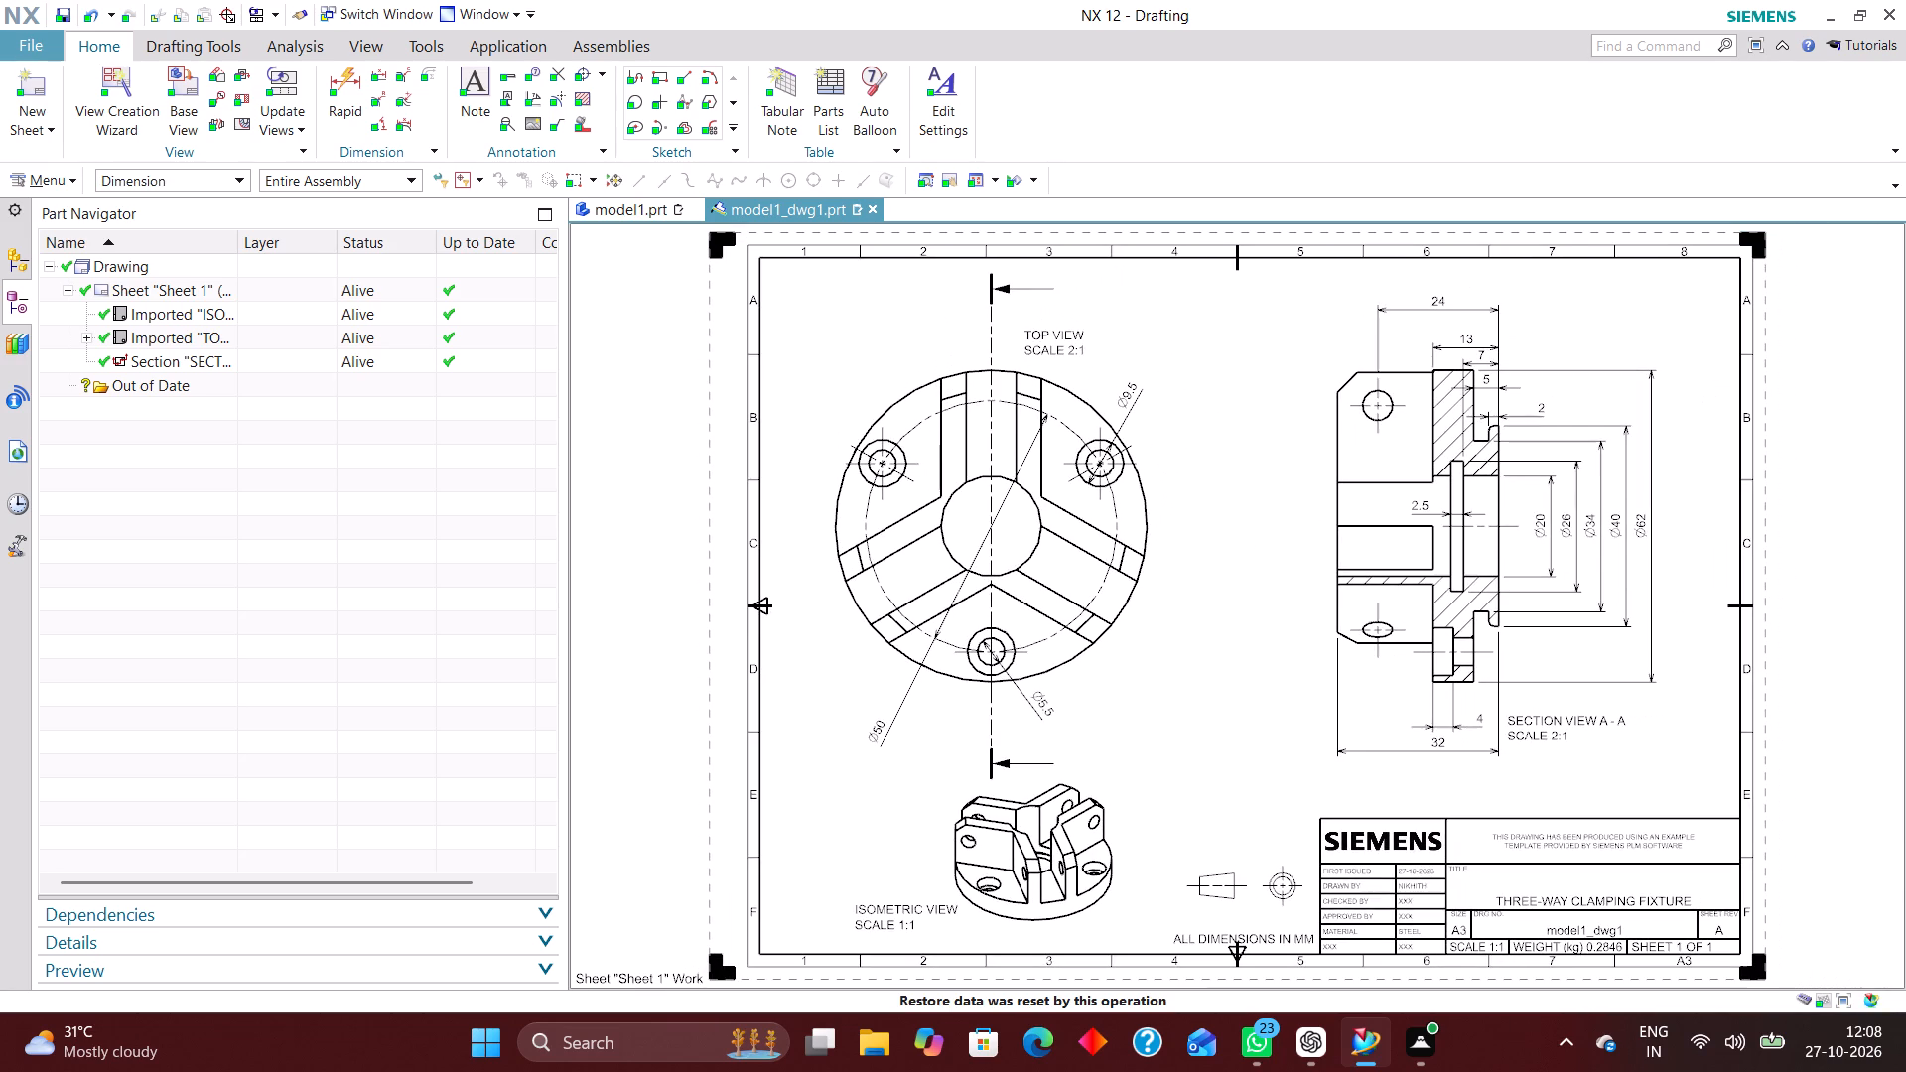
{"action": "key", "text": "ctrl+a"}
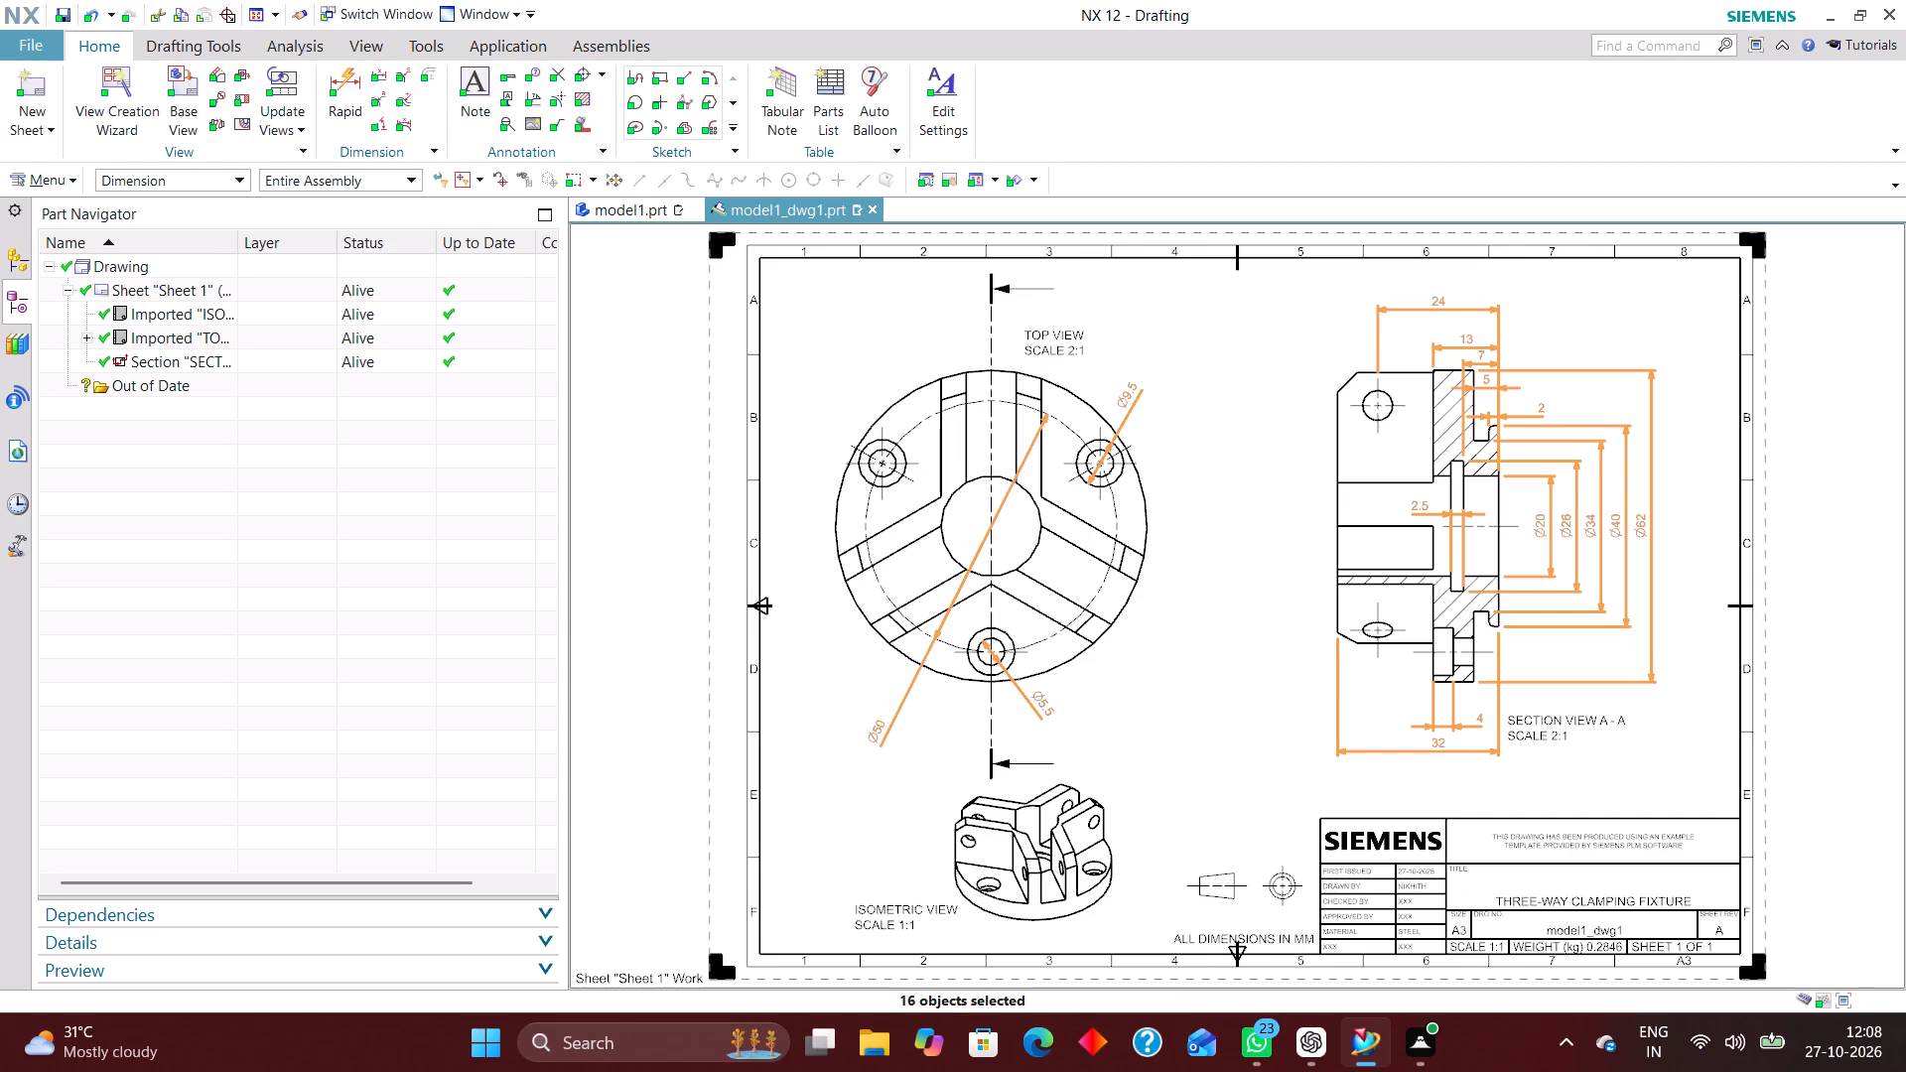
{"action": "key", "text": "ctrl+j"}
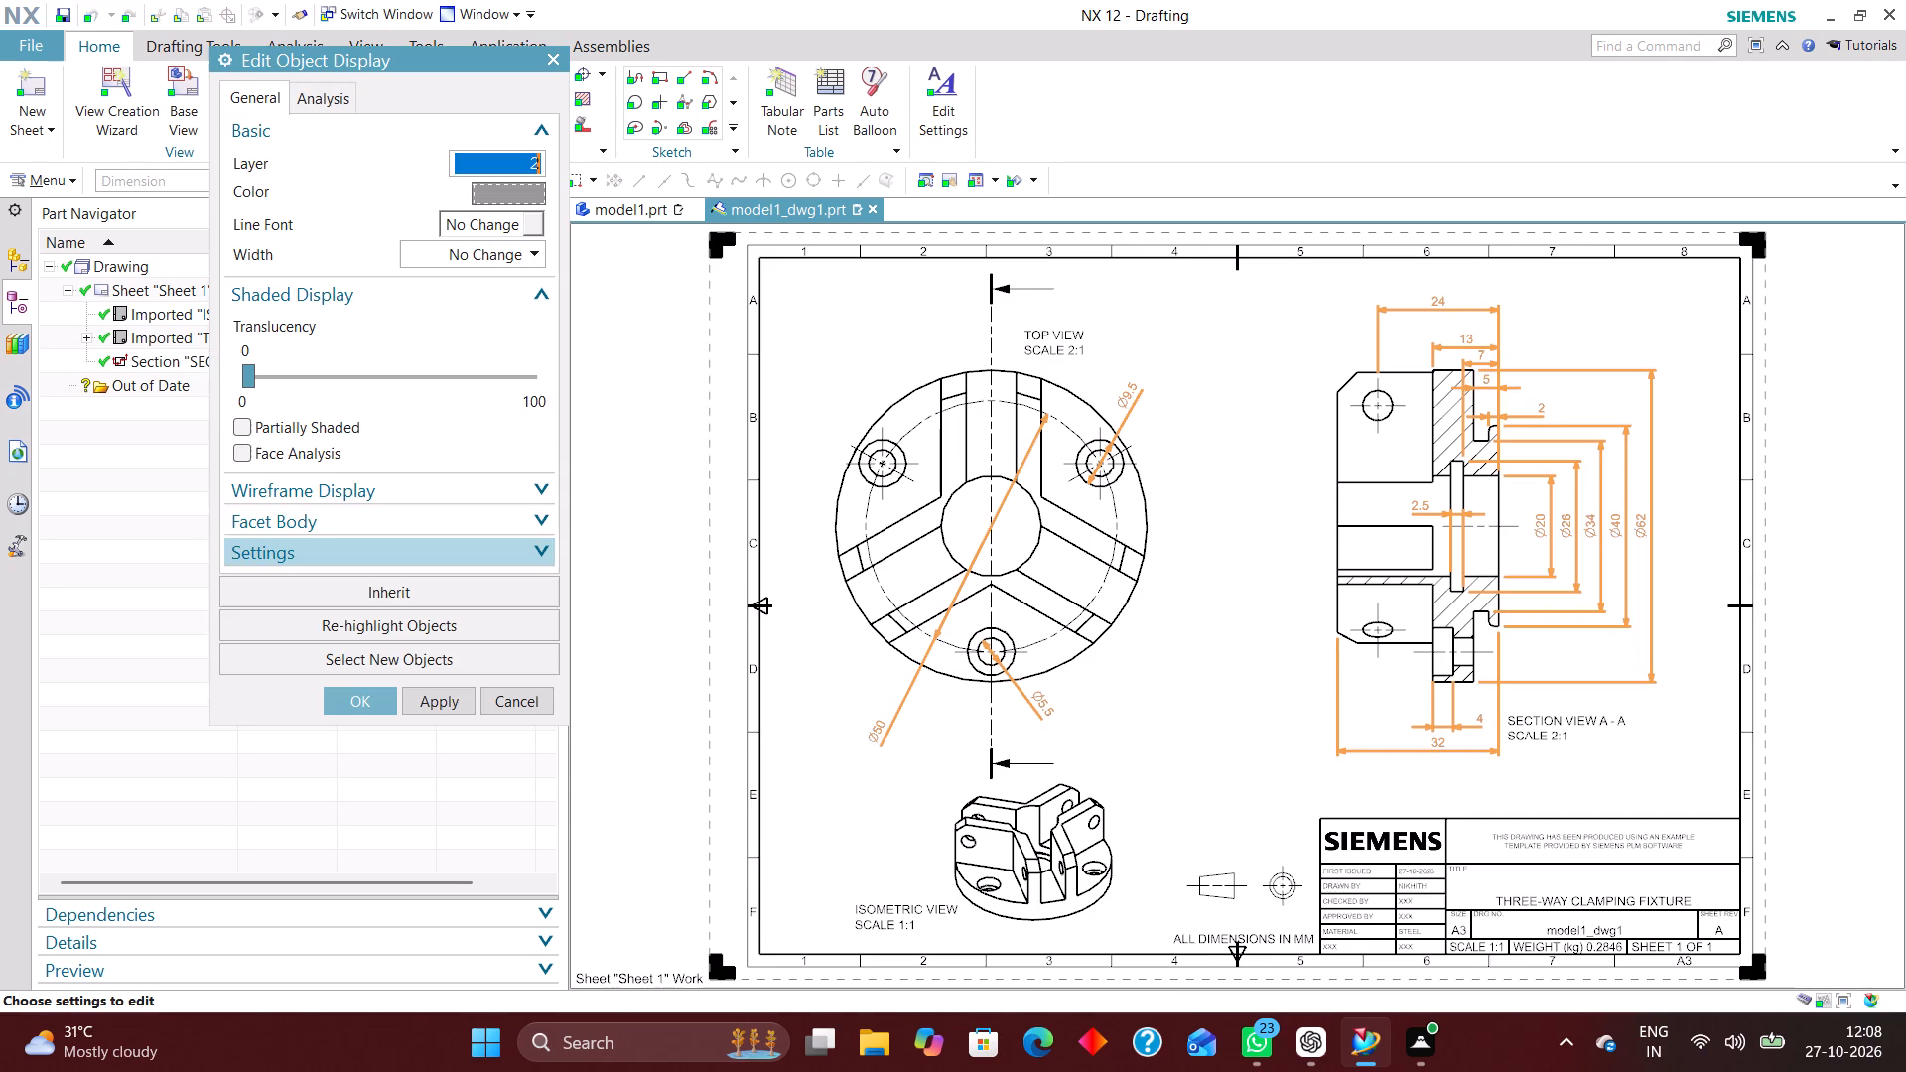
{"action": "type", "text": "223"}
{"action": "key", "text": "Return"}
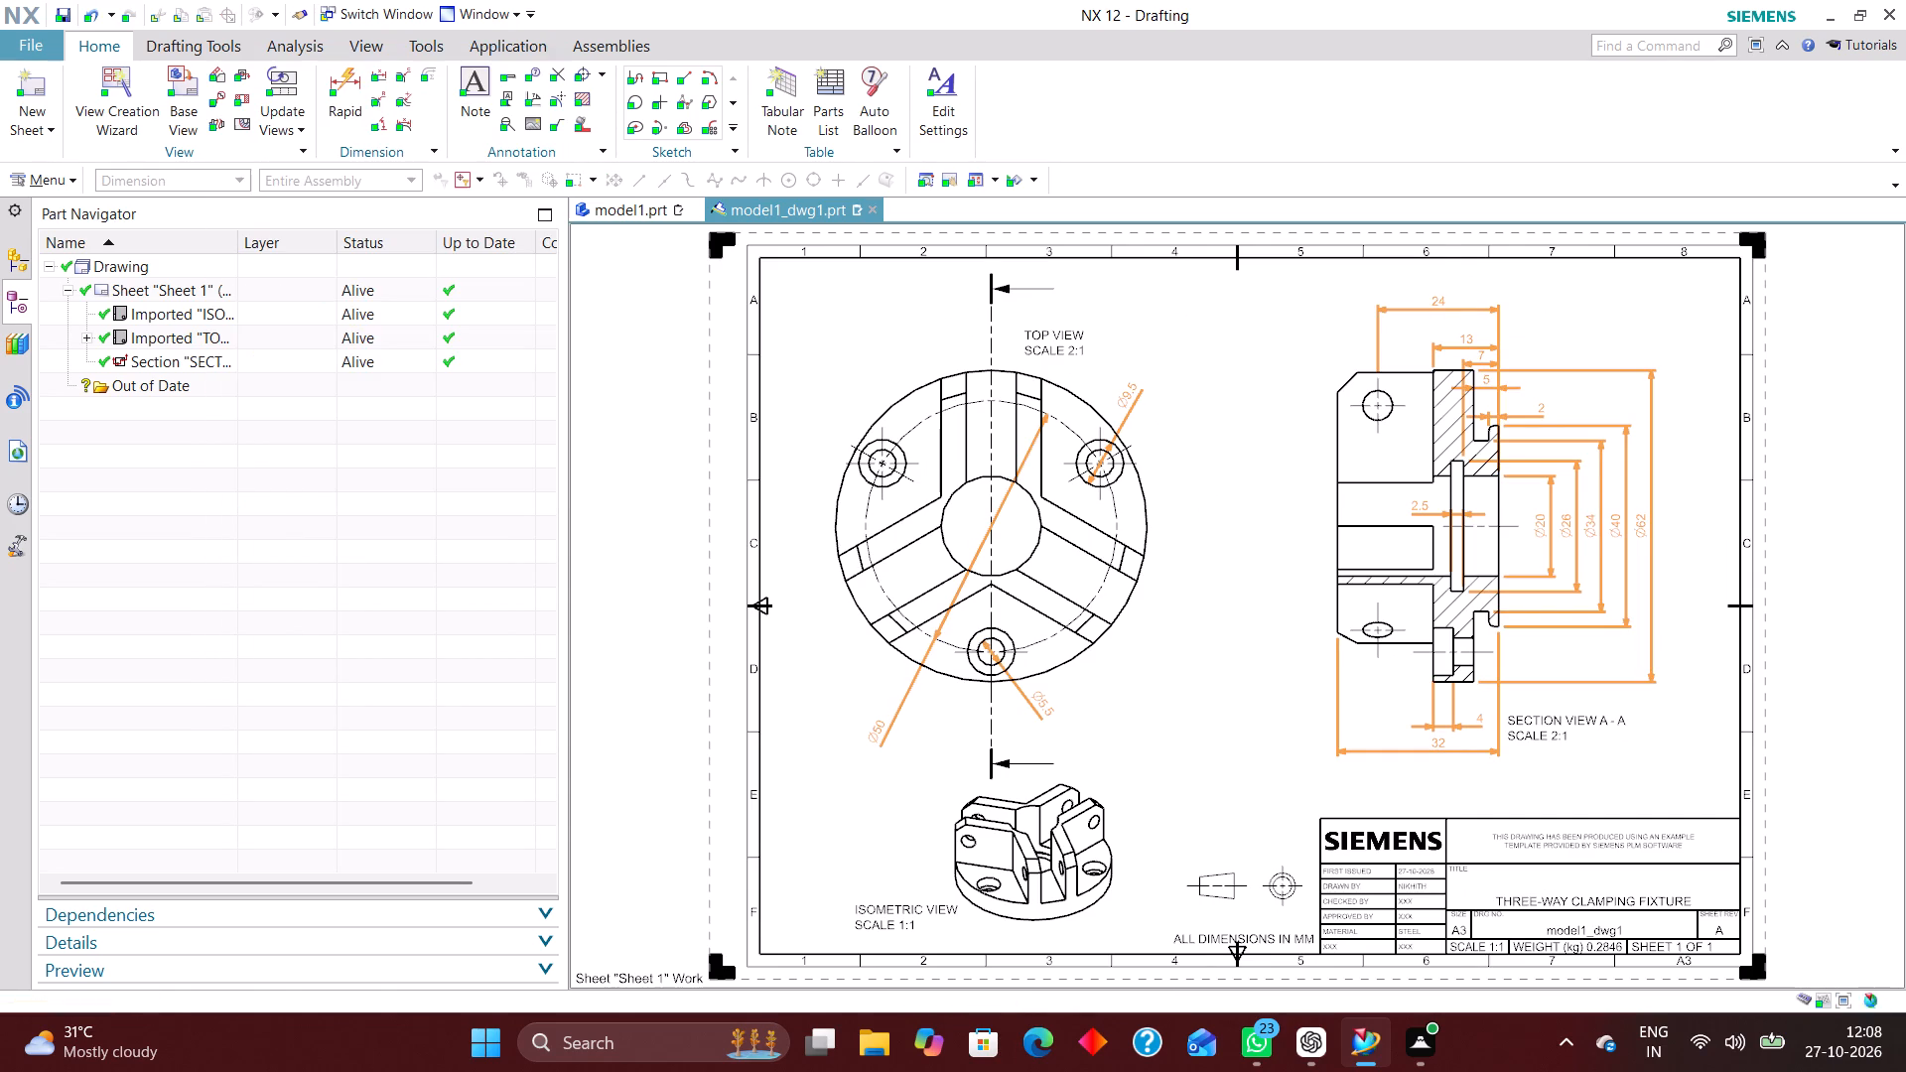
Select all notes on the sheet with the Note selection filter and move them to layer 224.
{"action": "left_click", "coordinate": [185, 182]}
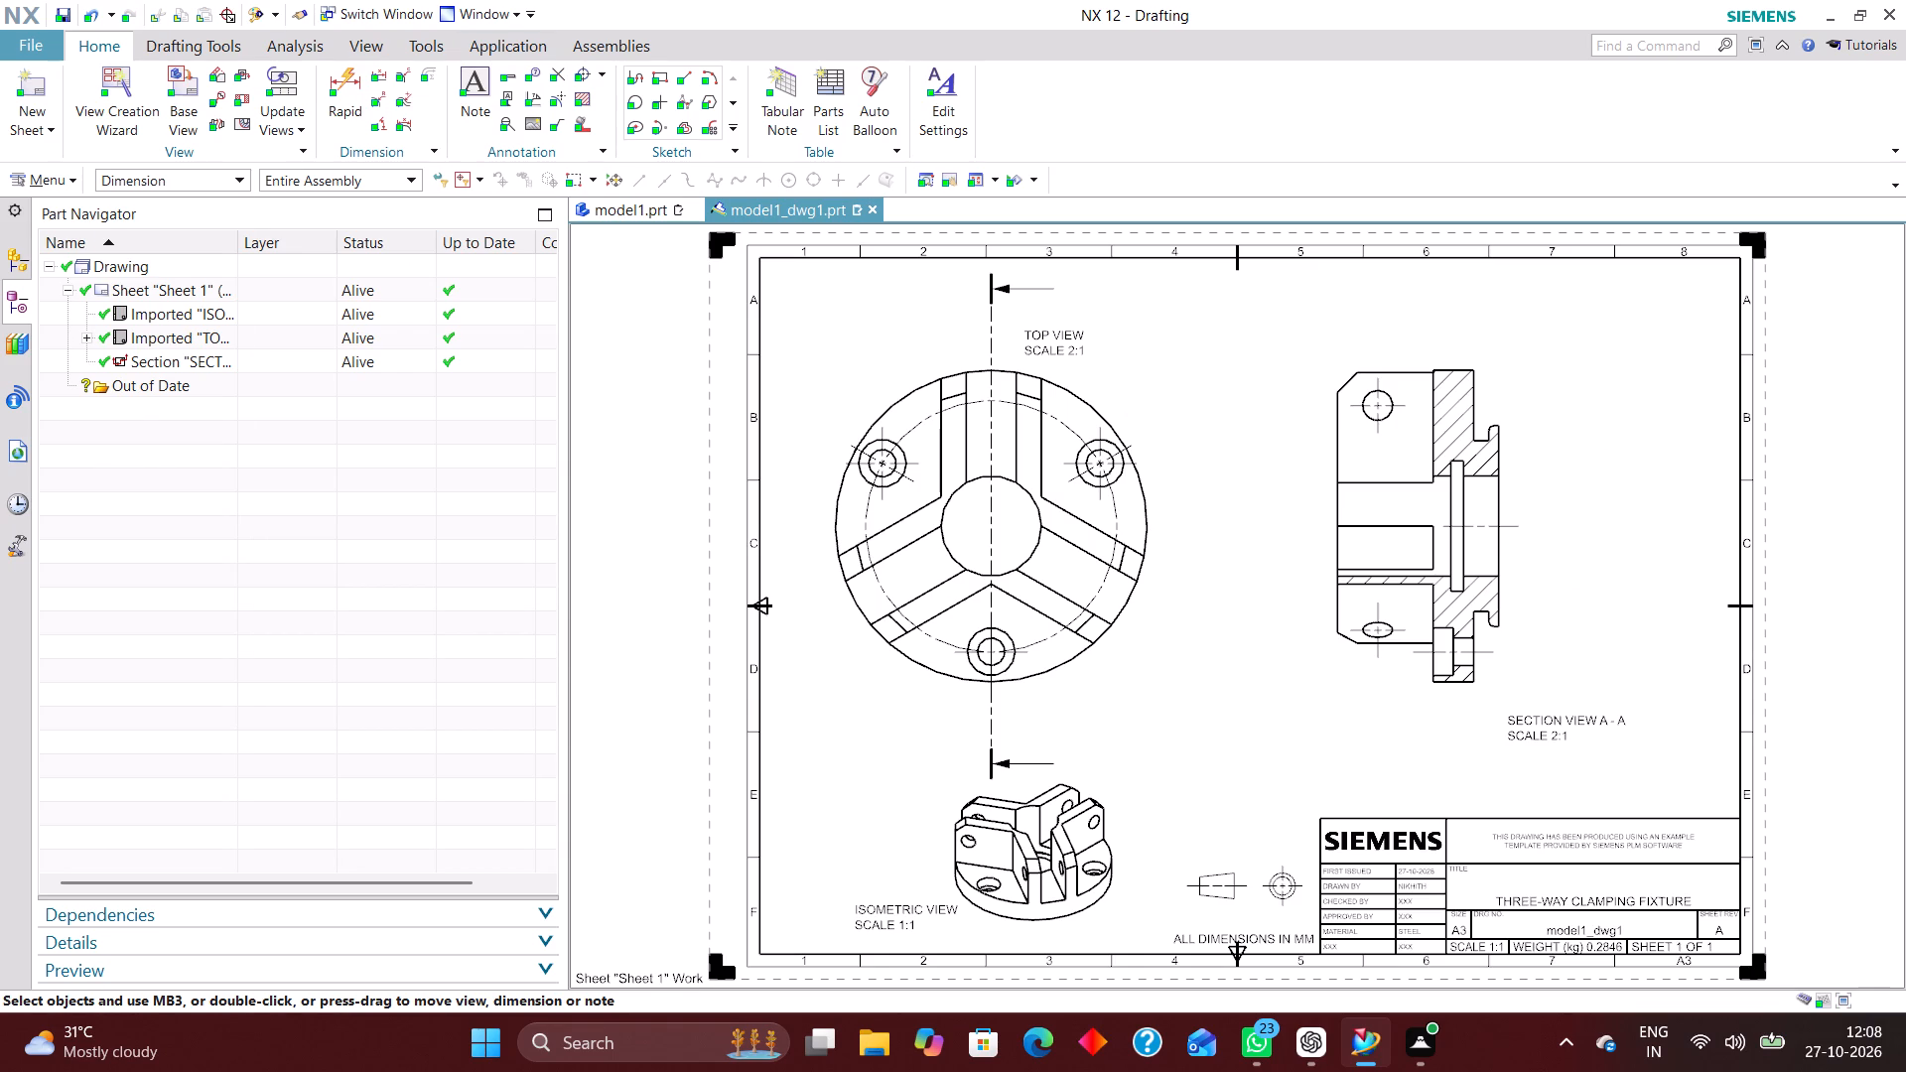
{"action": "left_click", "coordinate": [156, 336]}
{"action": "key", "text": "ctrl+a"}
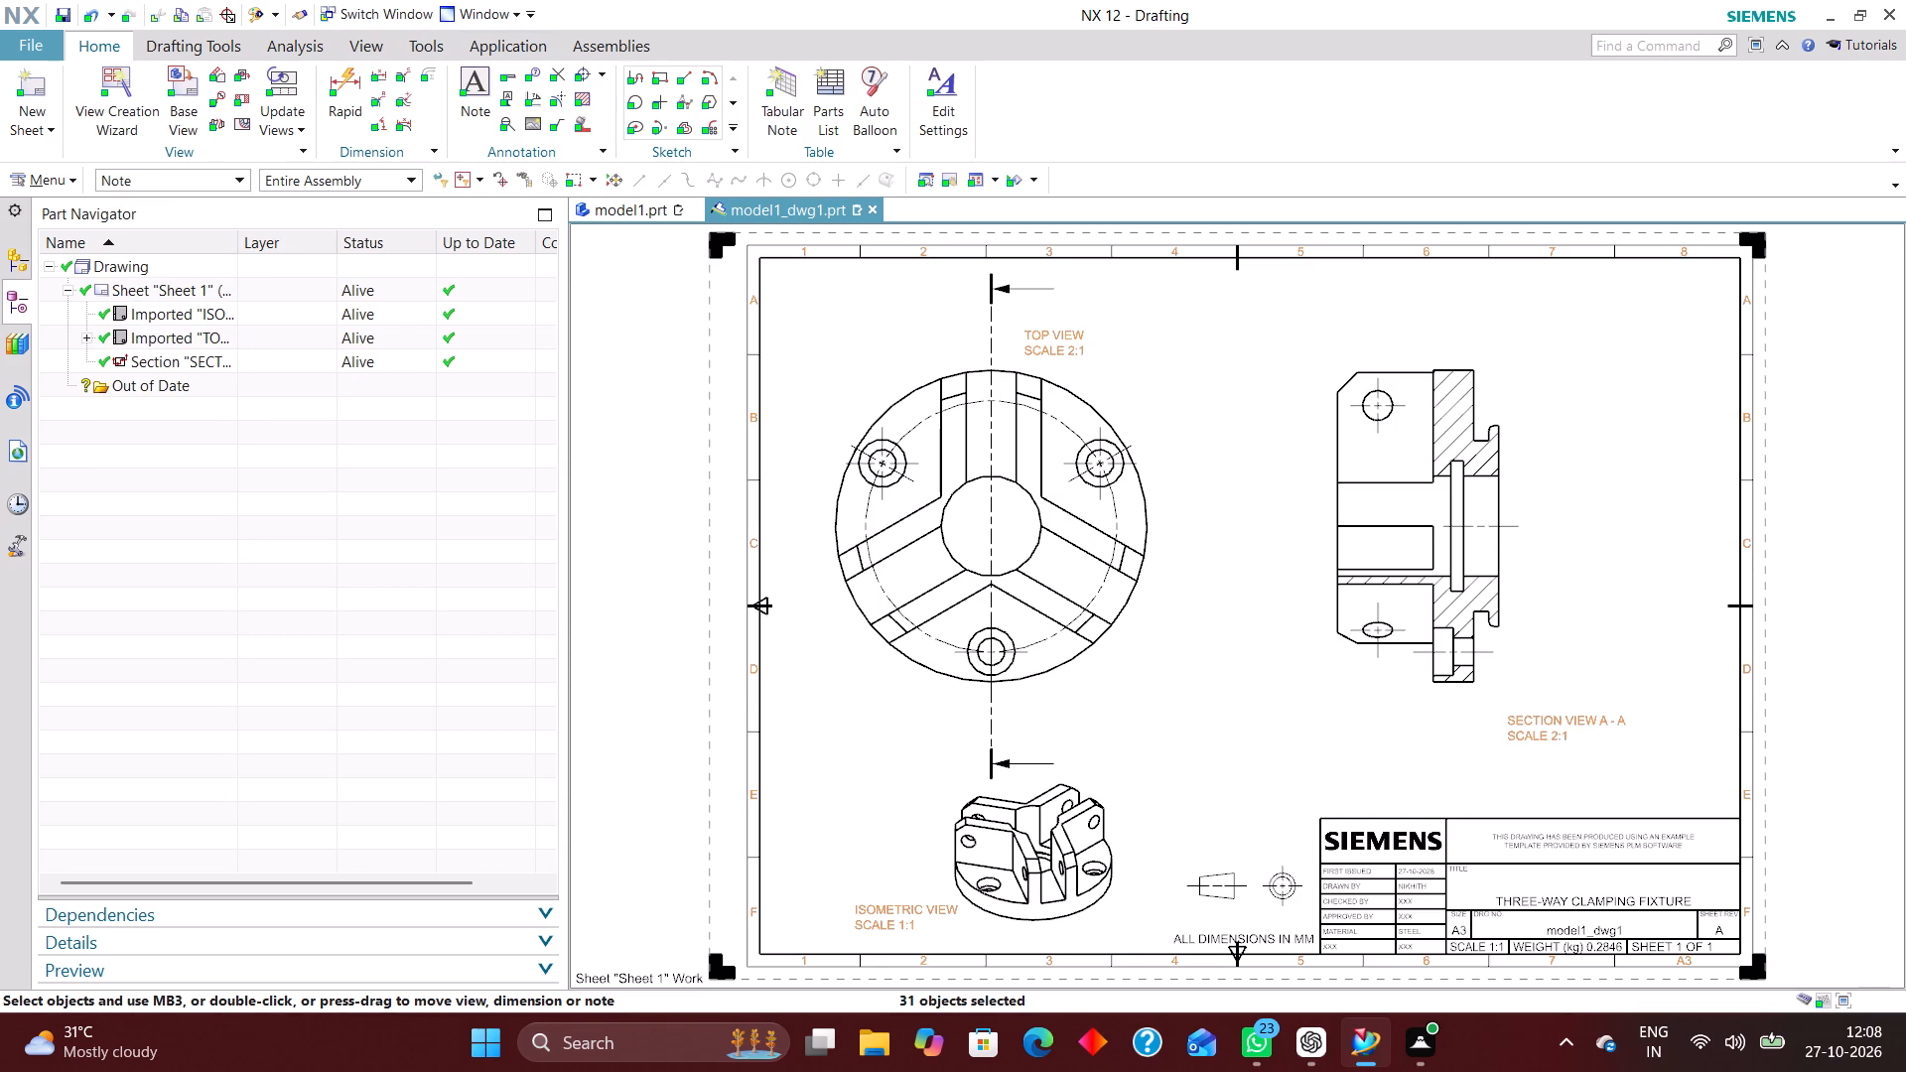
{"action": "key", "text": "ctrl+j"}
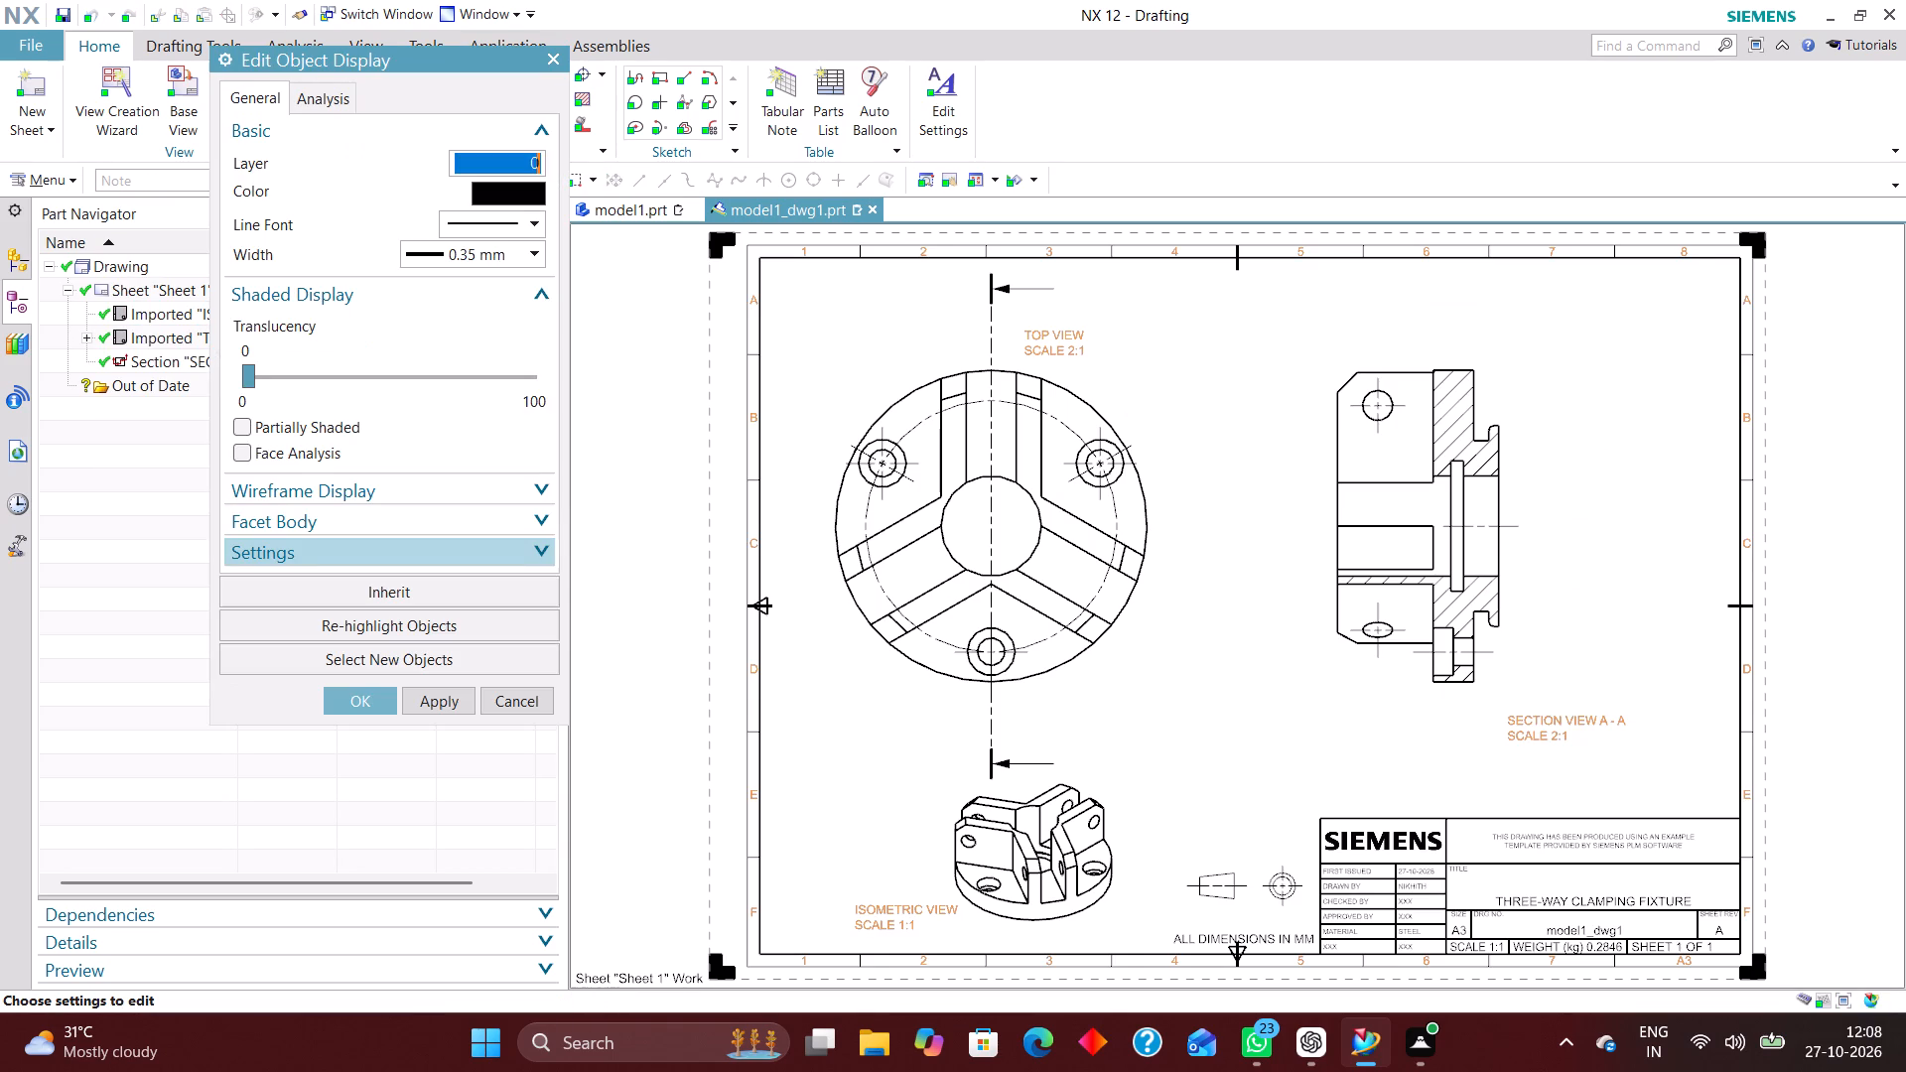
{"action": "type", "text": "224"}
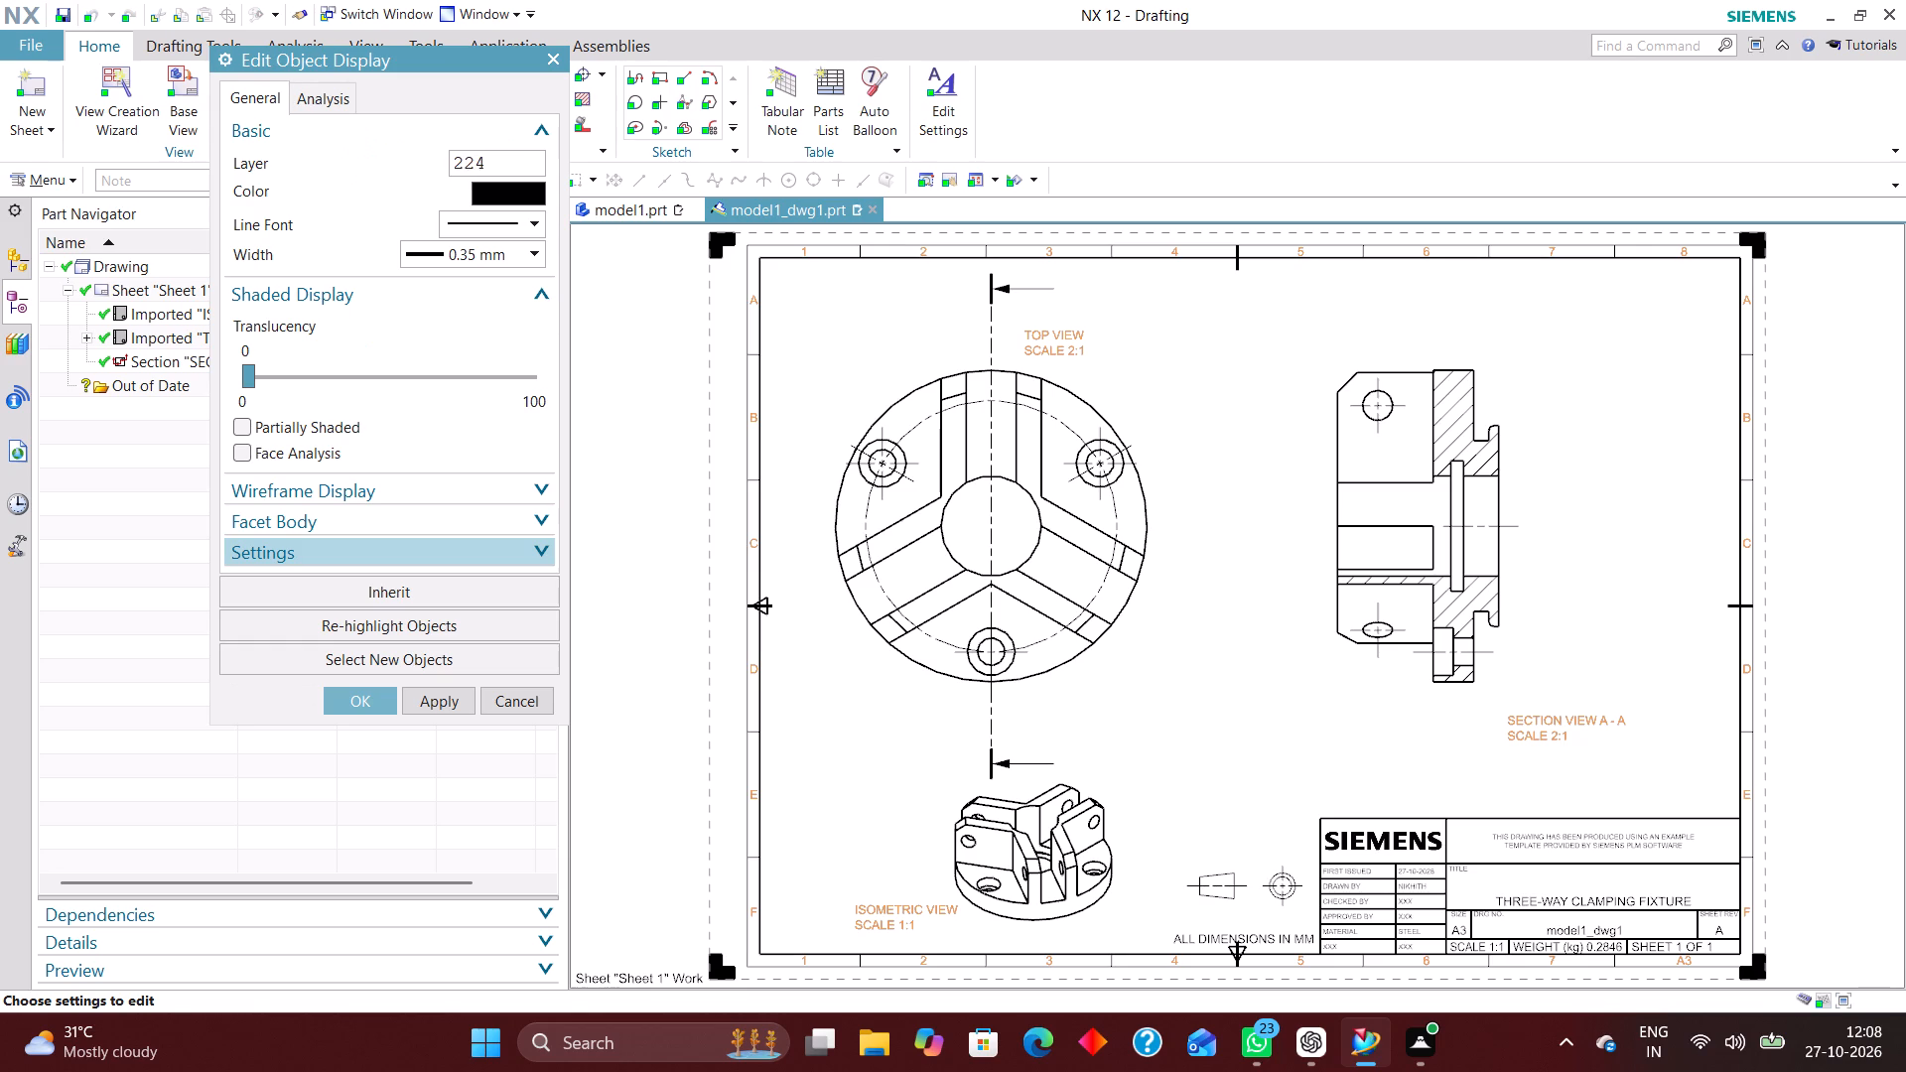
{"action": "key", "text": "Return"}
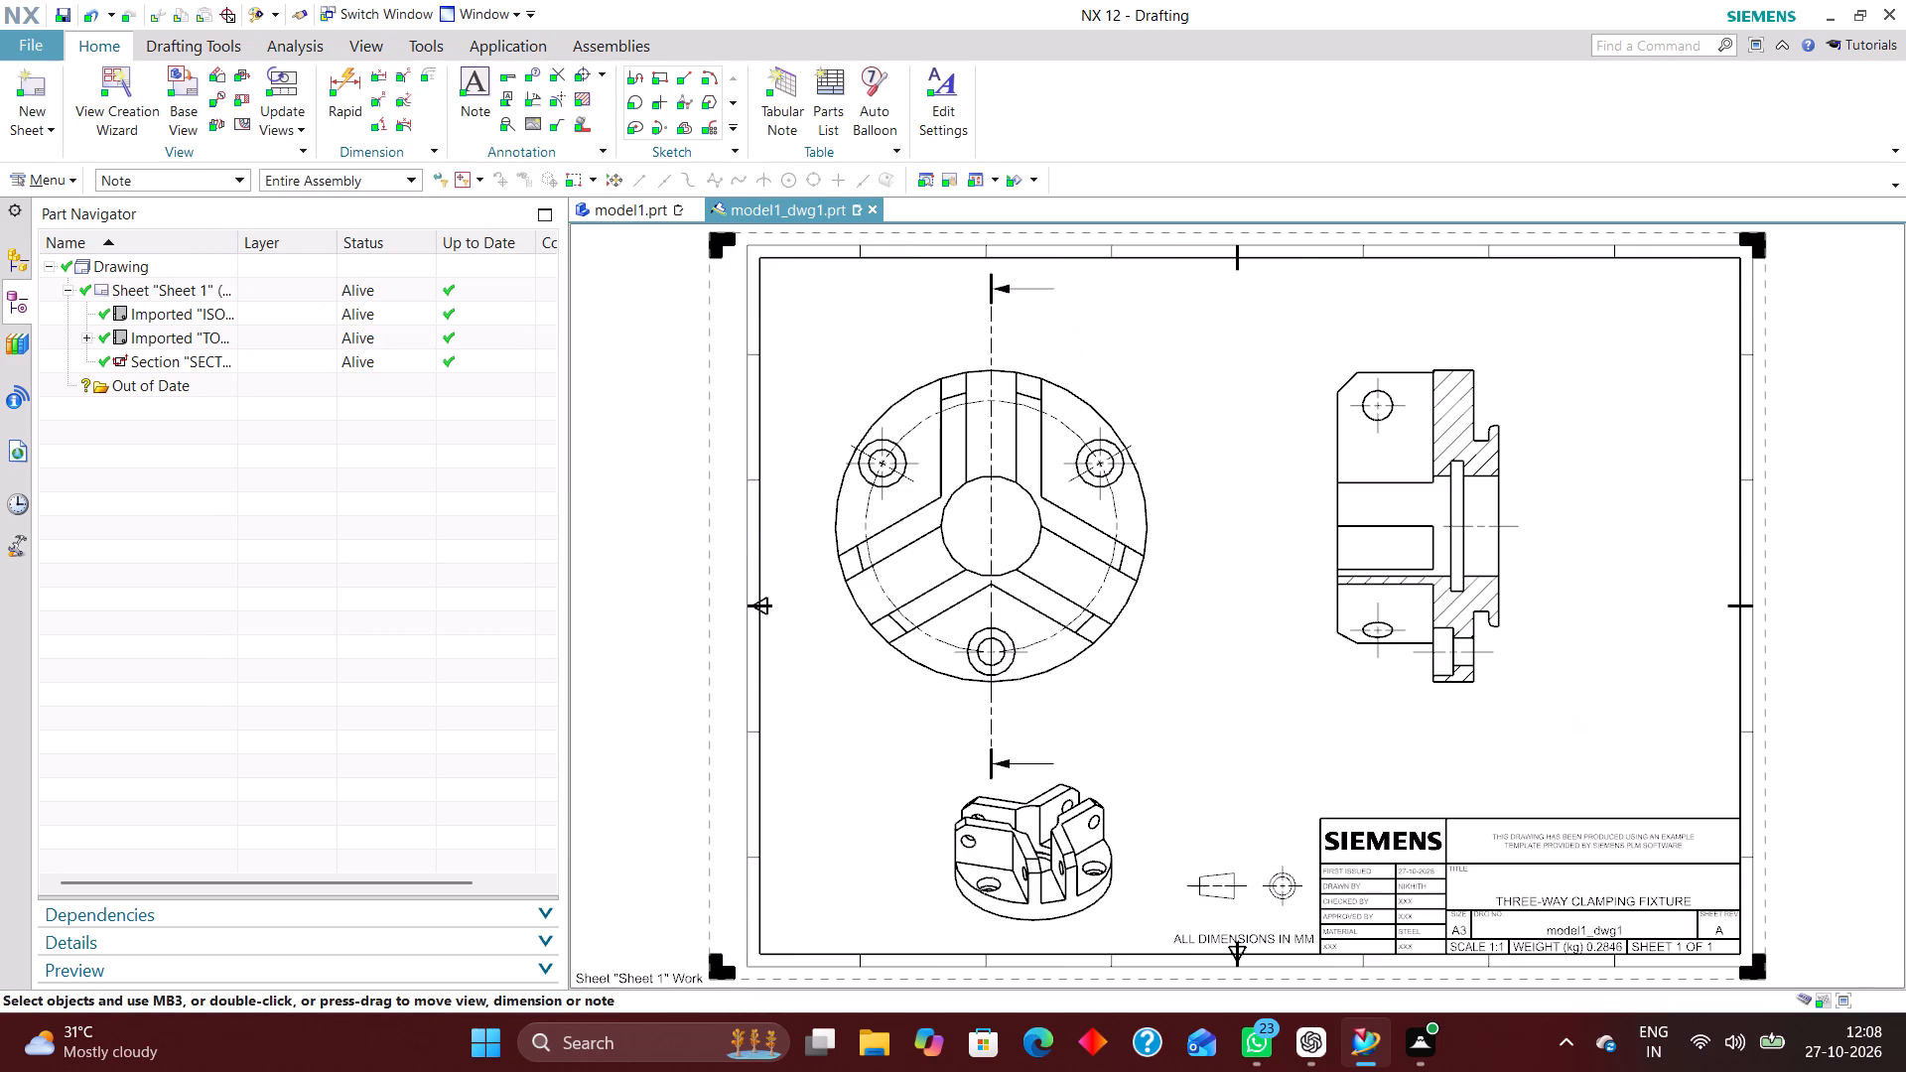
Select all symbols on the sheet with the Symbol selection filter and move them to layer 225.
{"action": "left_click", "coordinate": [195, 182]}
{"action": "left_click", "coordinate": [159, 373]}
{"action": "left_click", "coordinate": [206, 177]}
{"action": "left_click", "coordinate": [141, 428]}
{"action": "key", "text": "ctrl+a"}
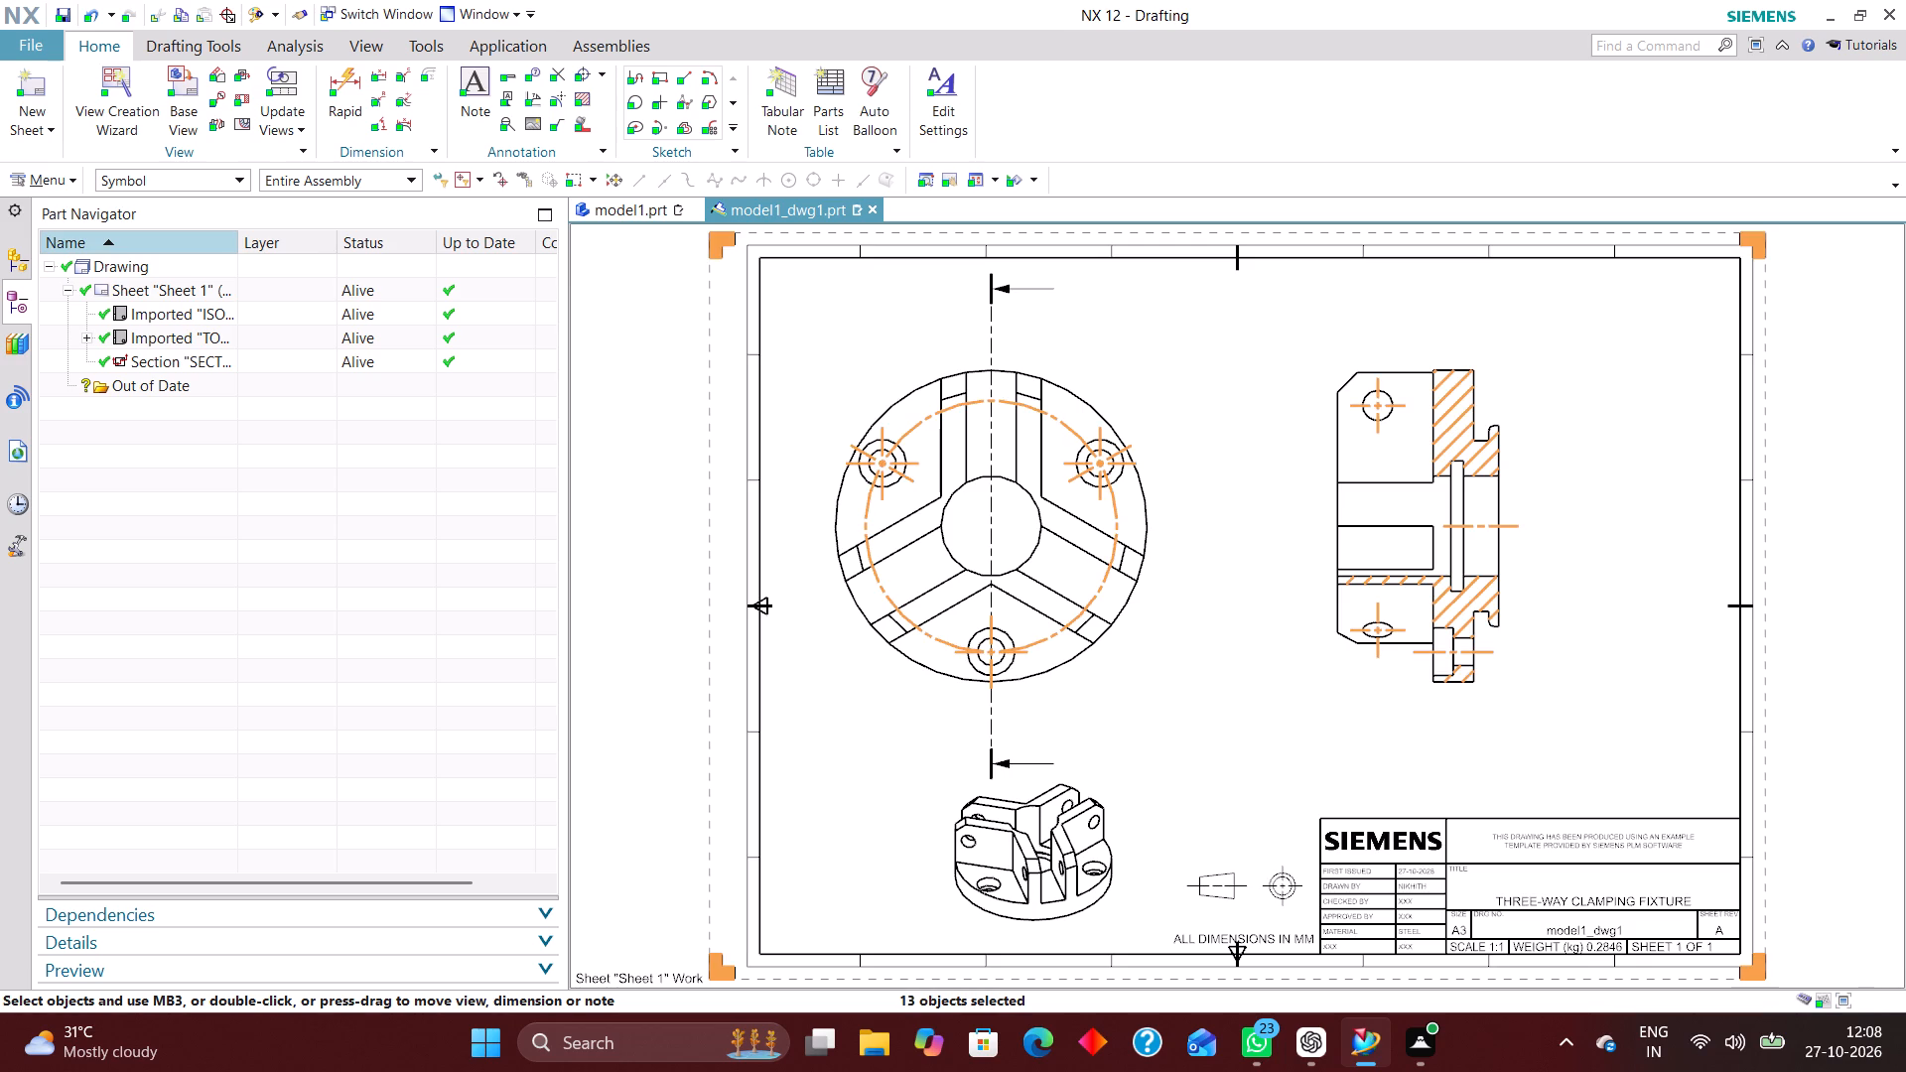
{"action": "key", "text": "ctrl+j"}
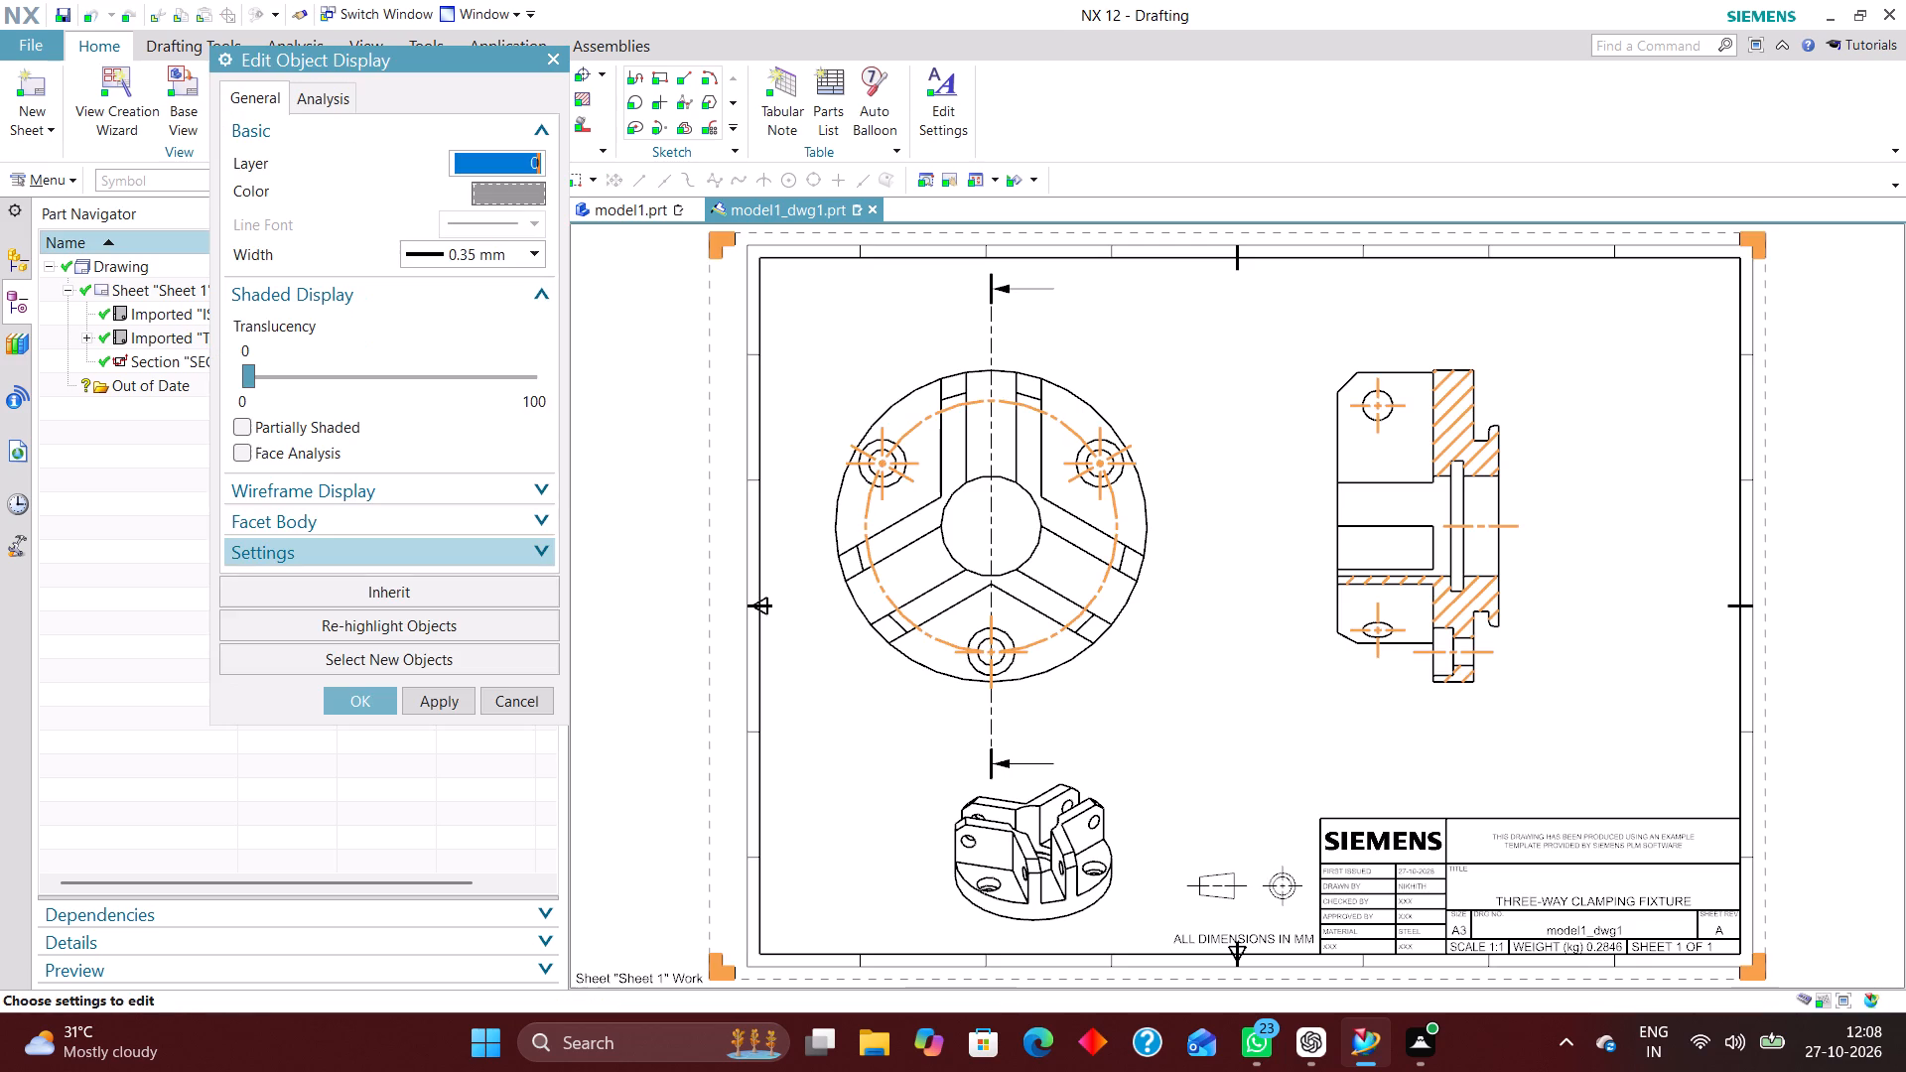
{"action": "type", "text": "225"}
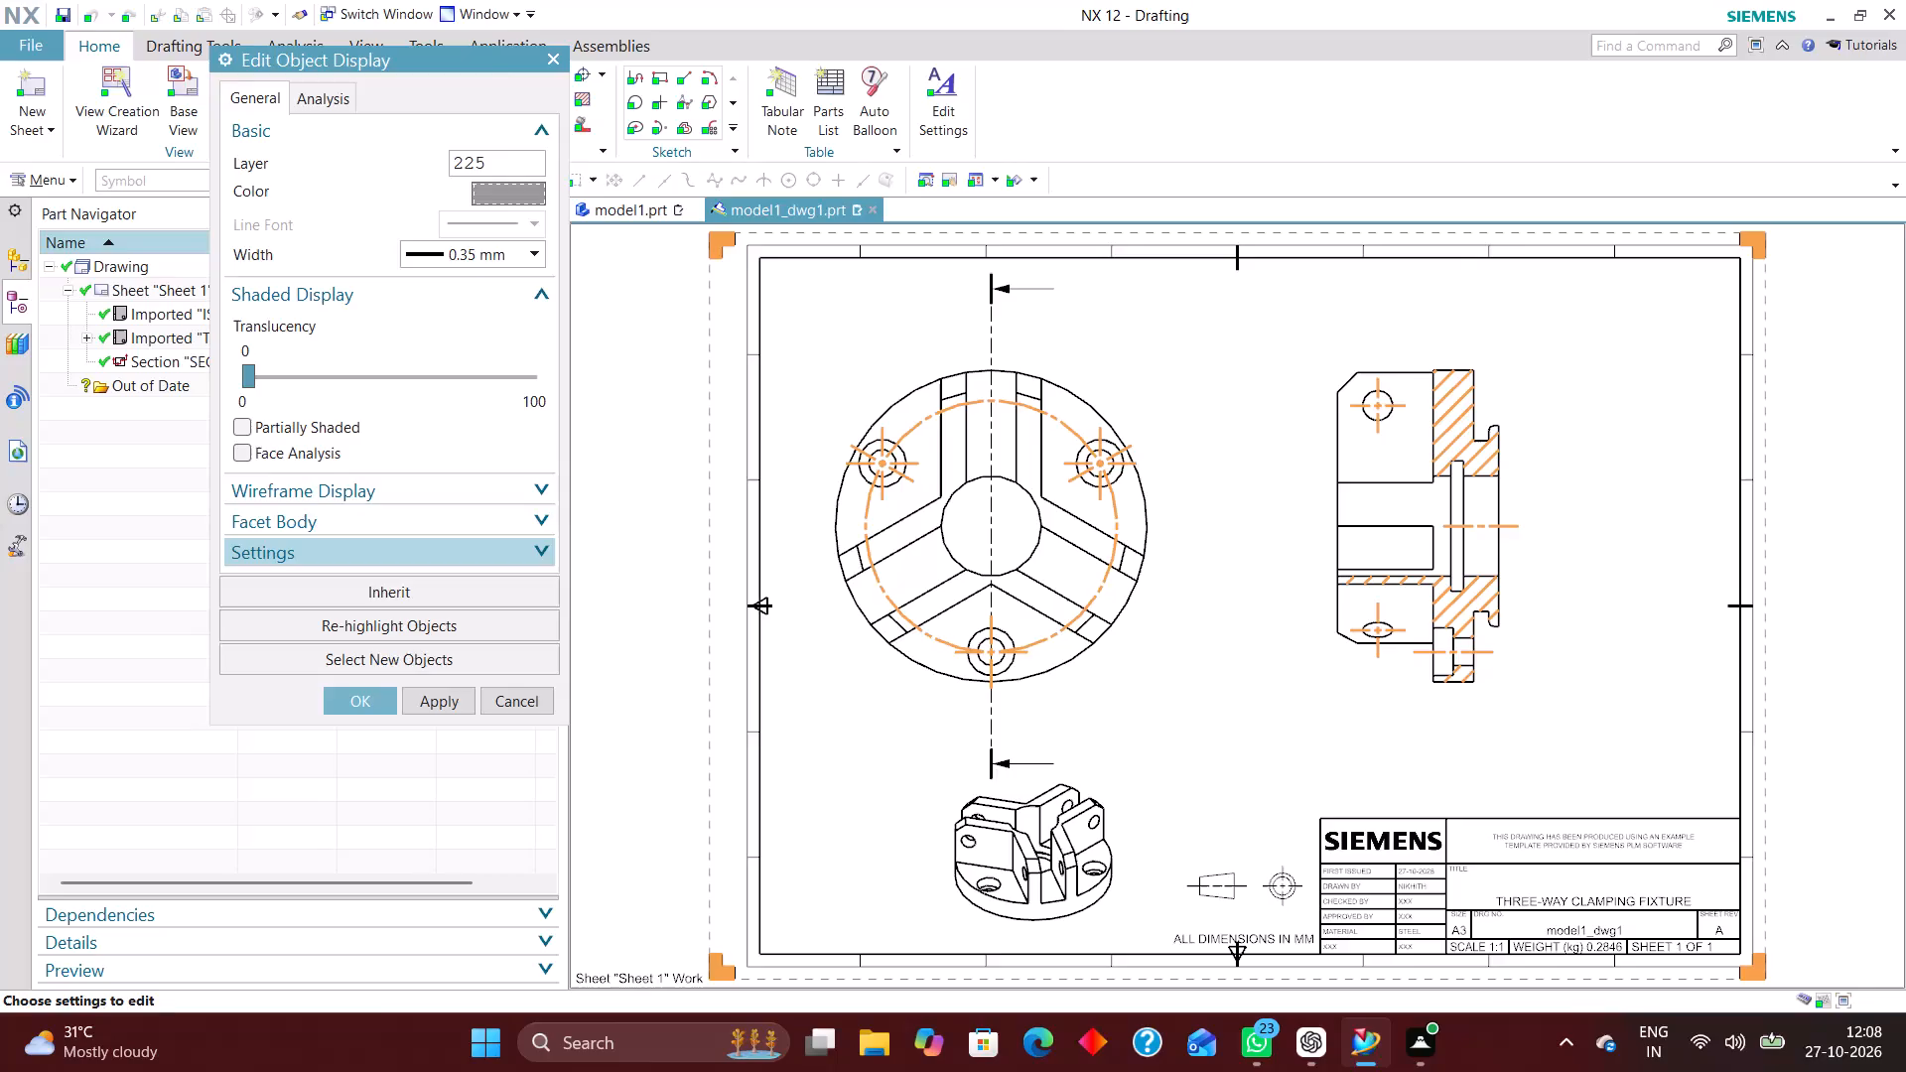
{"action": "key", "text": "Return"}
Select the section line in the top view with the Section Line selection filter and move it to layer 256.
{"action": "left_click", "coordinate": [192, 173]}
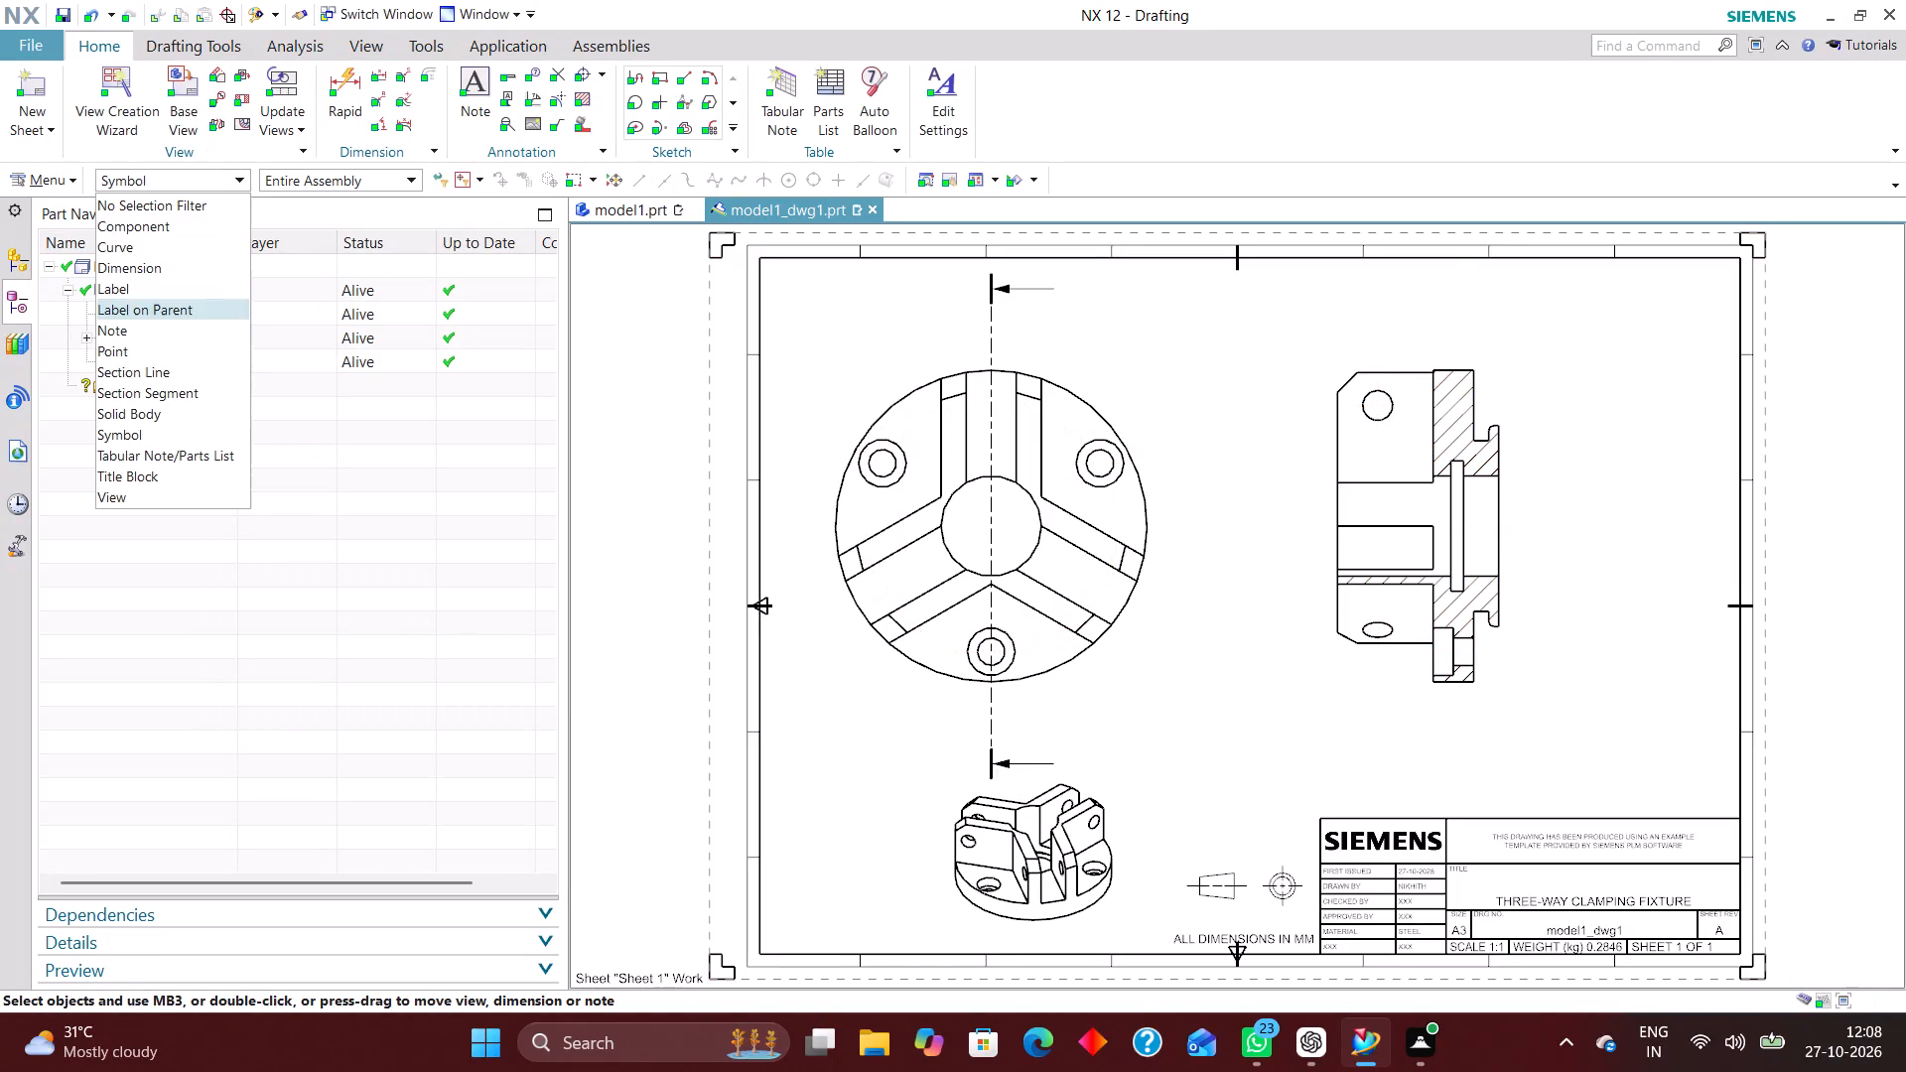
{"action": "left_click", "coordinate": [144, 364]}
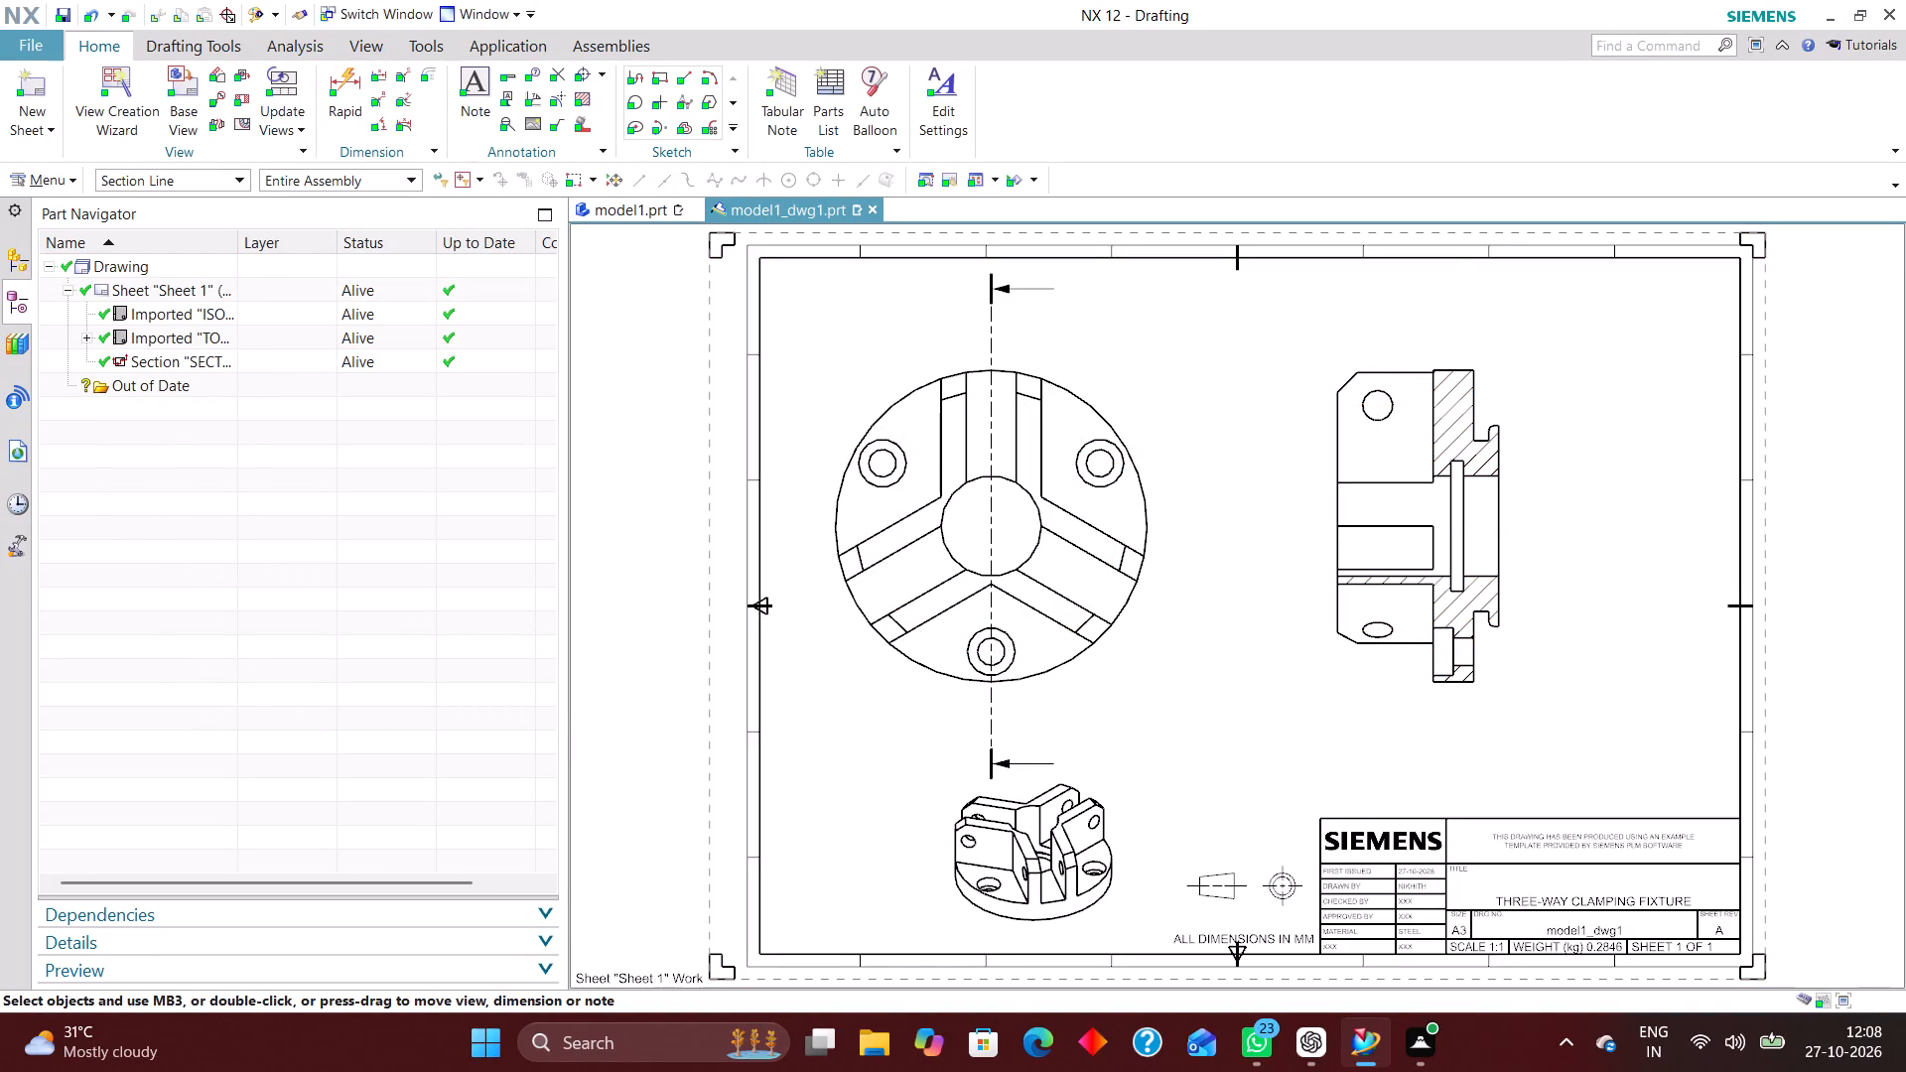
{"action": "key", "text": "ctrl+a"}
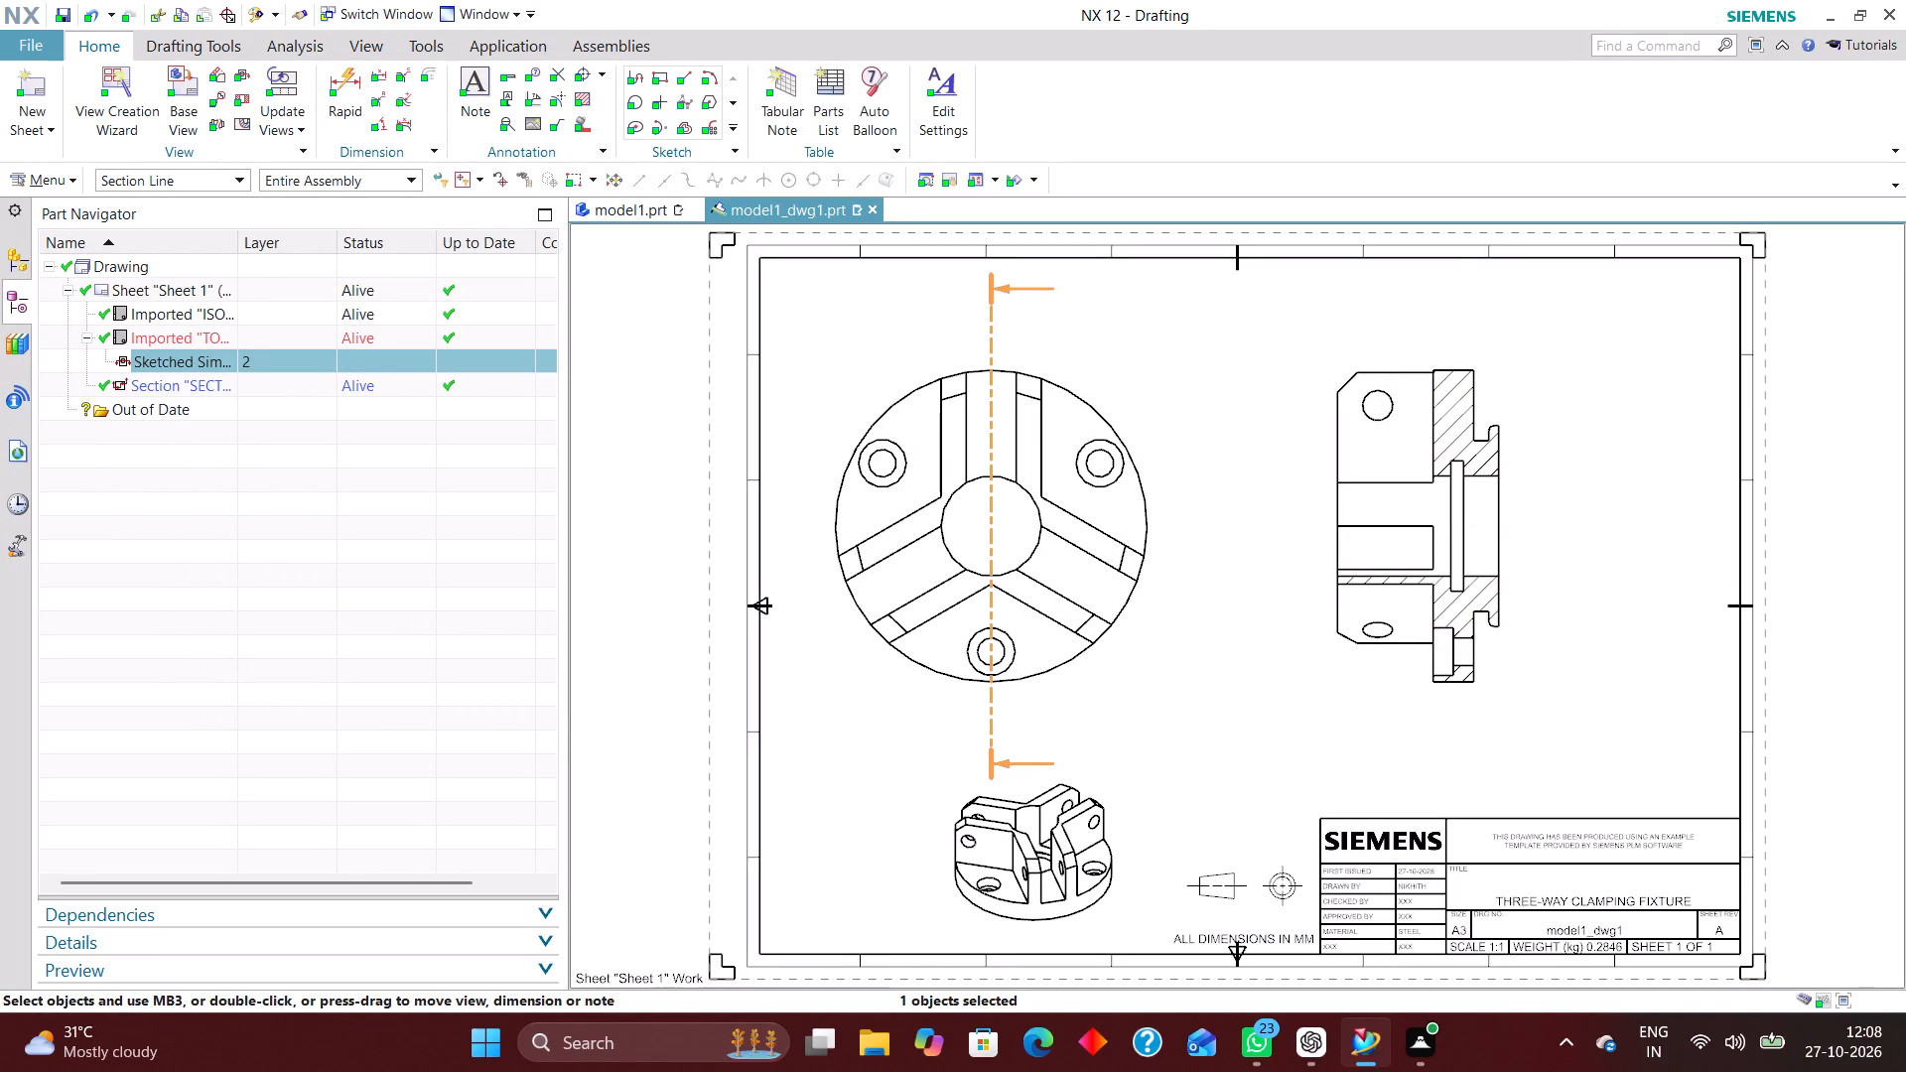
{"action": "key", "text": "ctrl+j"}
{"action": "type", "text": "256"}
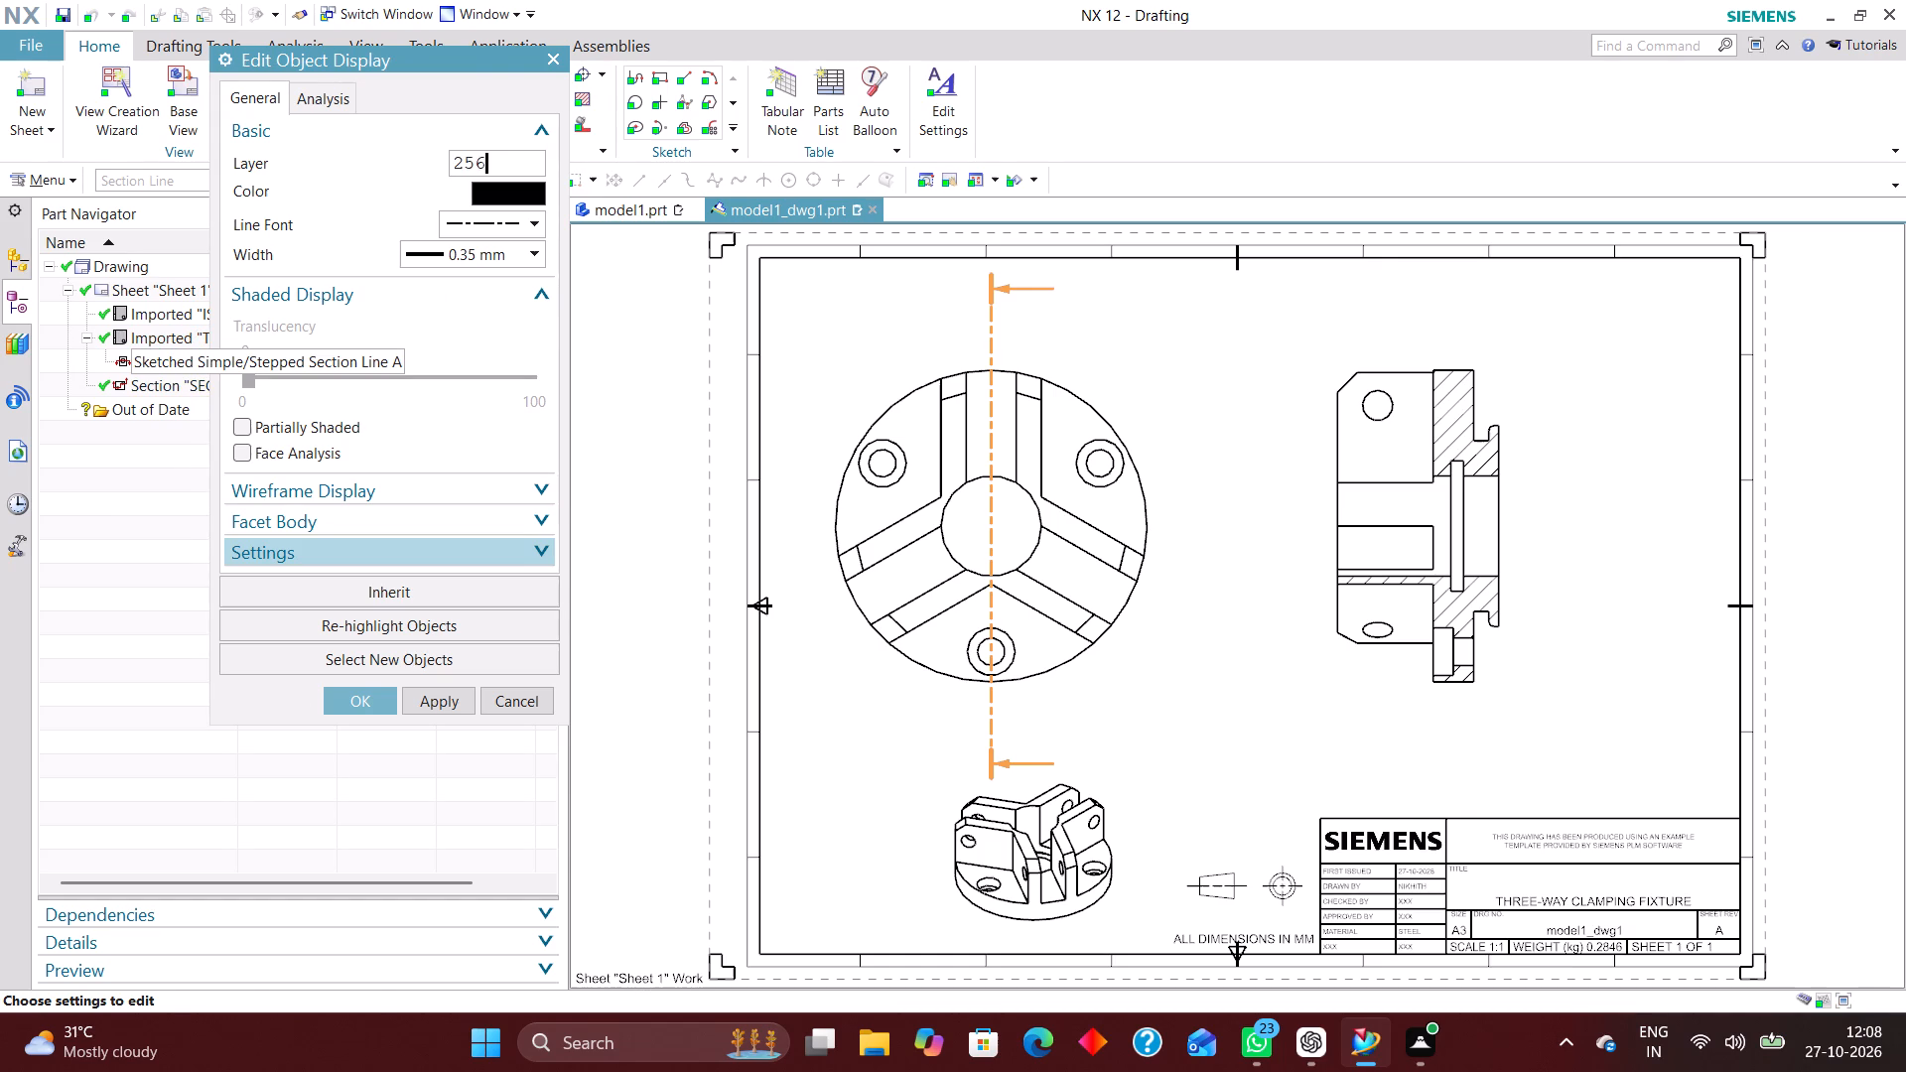
{"action": "key", "text": "Return"}
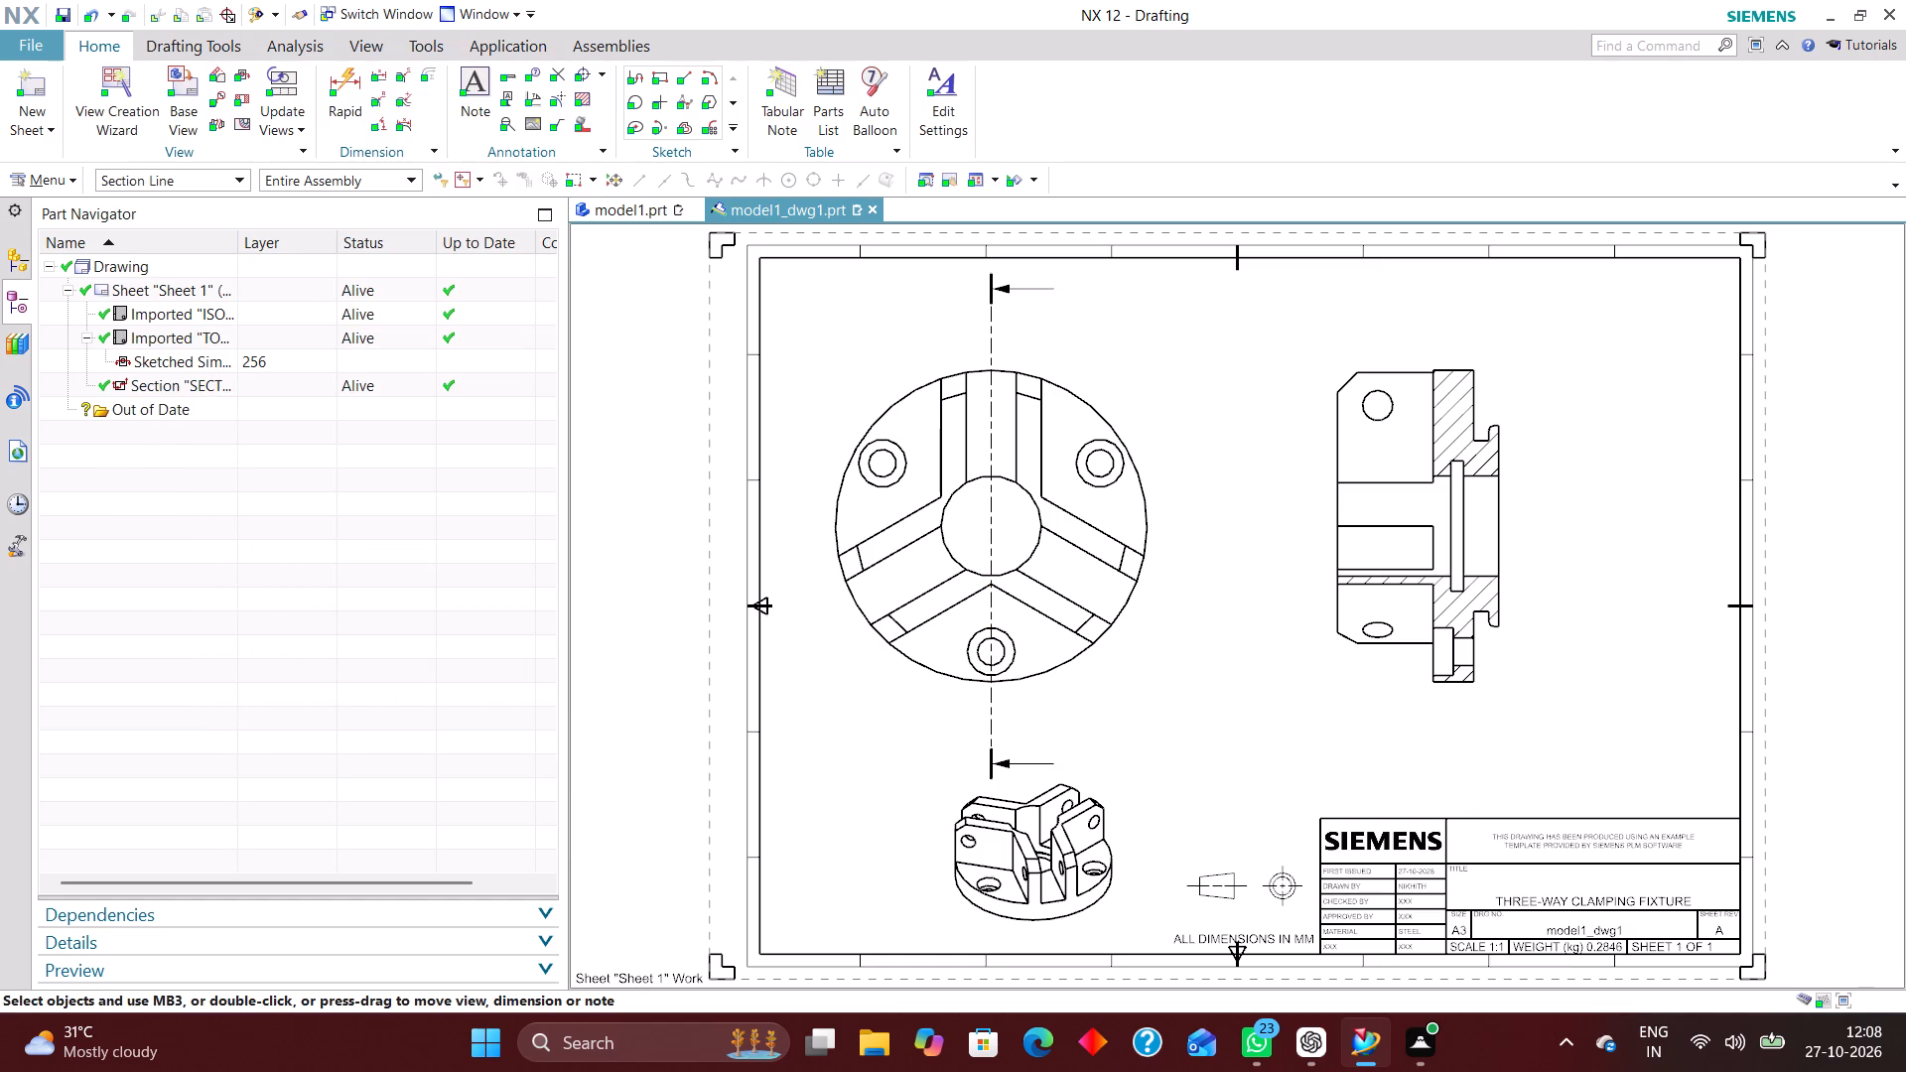
Select the title block with the Title Block selection filter and apply its object display settings with layer 256.
{"action": "left_click", "coordinate": [194, 185]}
{"action": "left_click", "coordinate": [185, 480]}
{"action": "key", "text": "ctrl+a"}
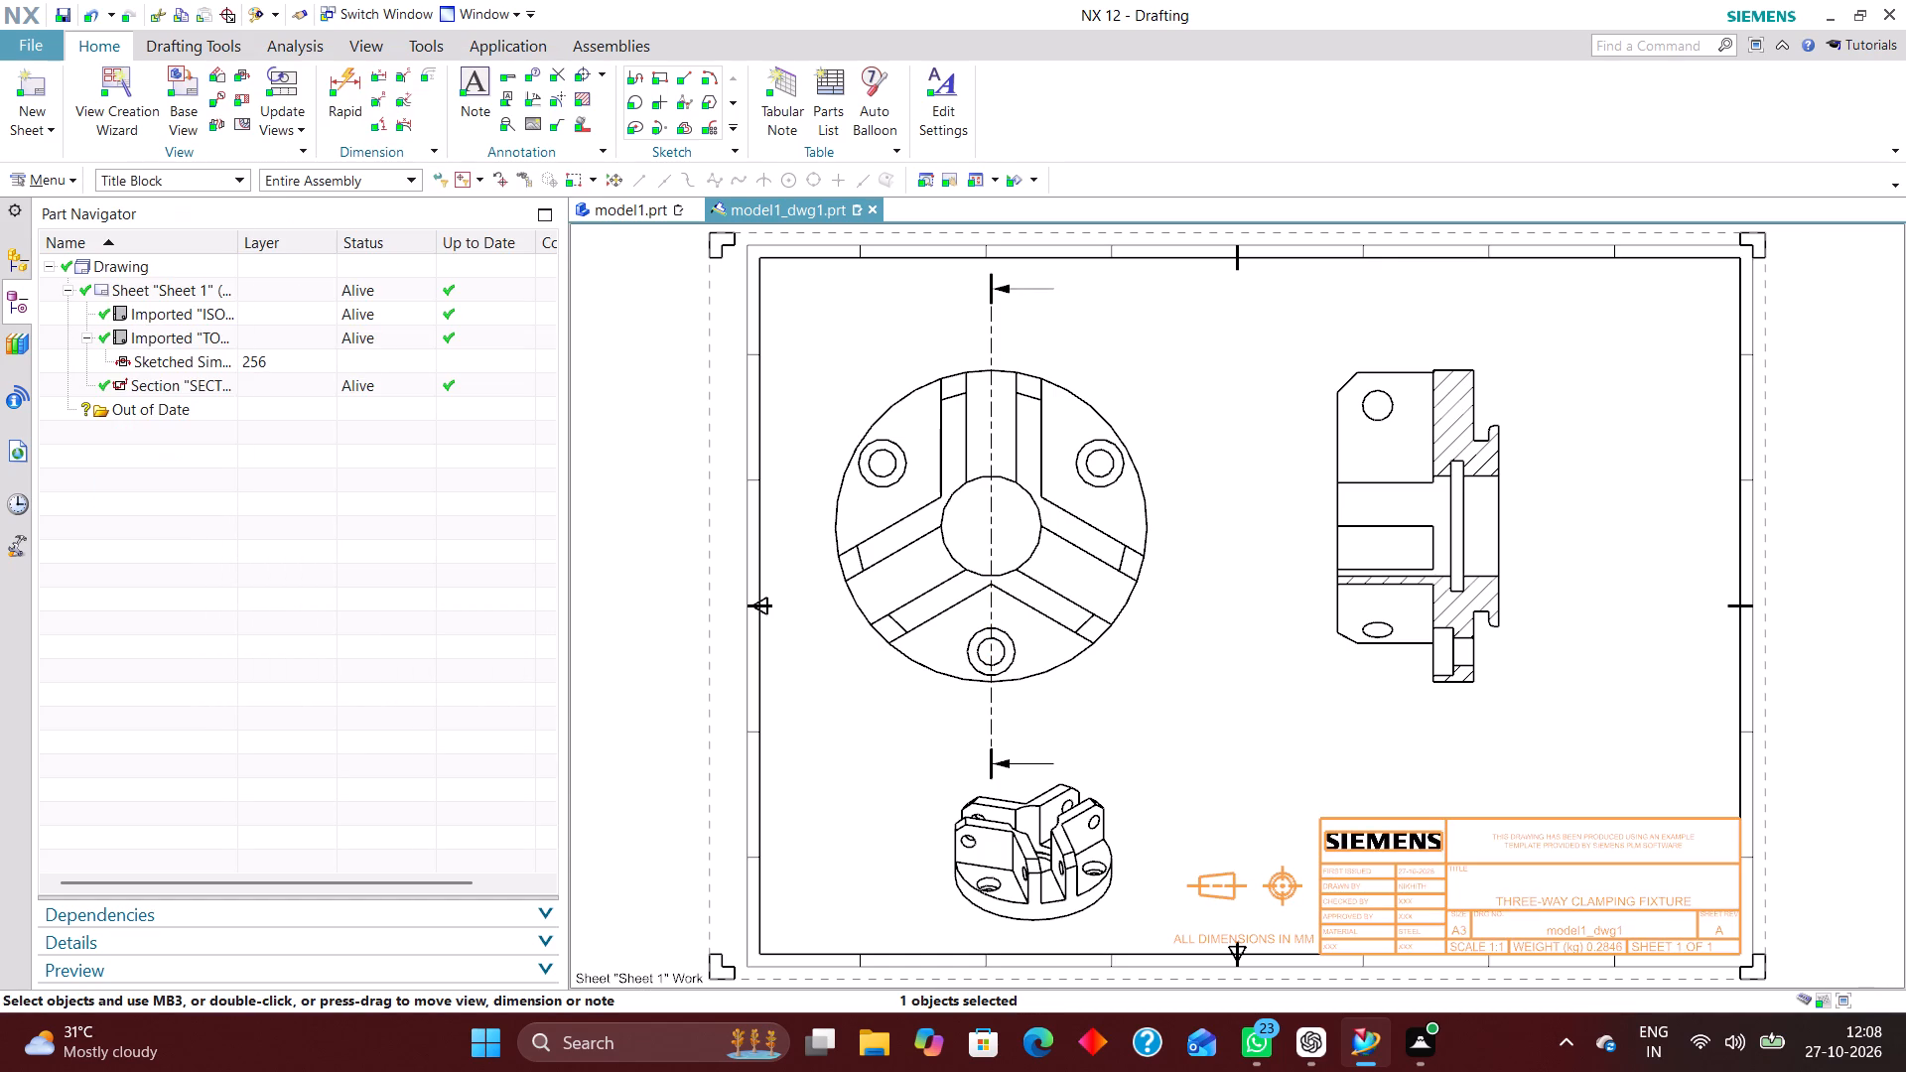
{"action": "key", "text": "ctrl+j"}
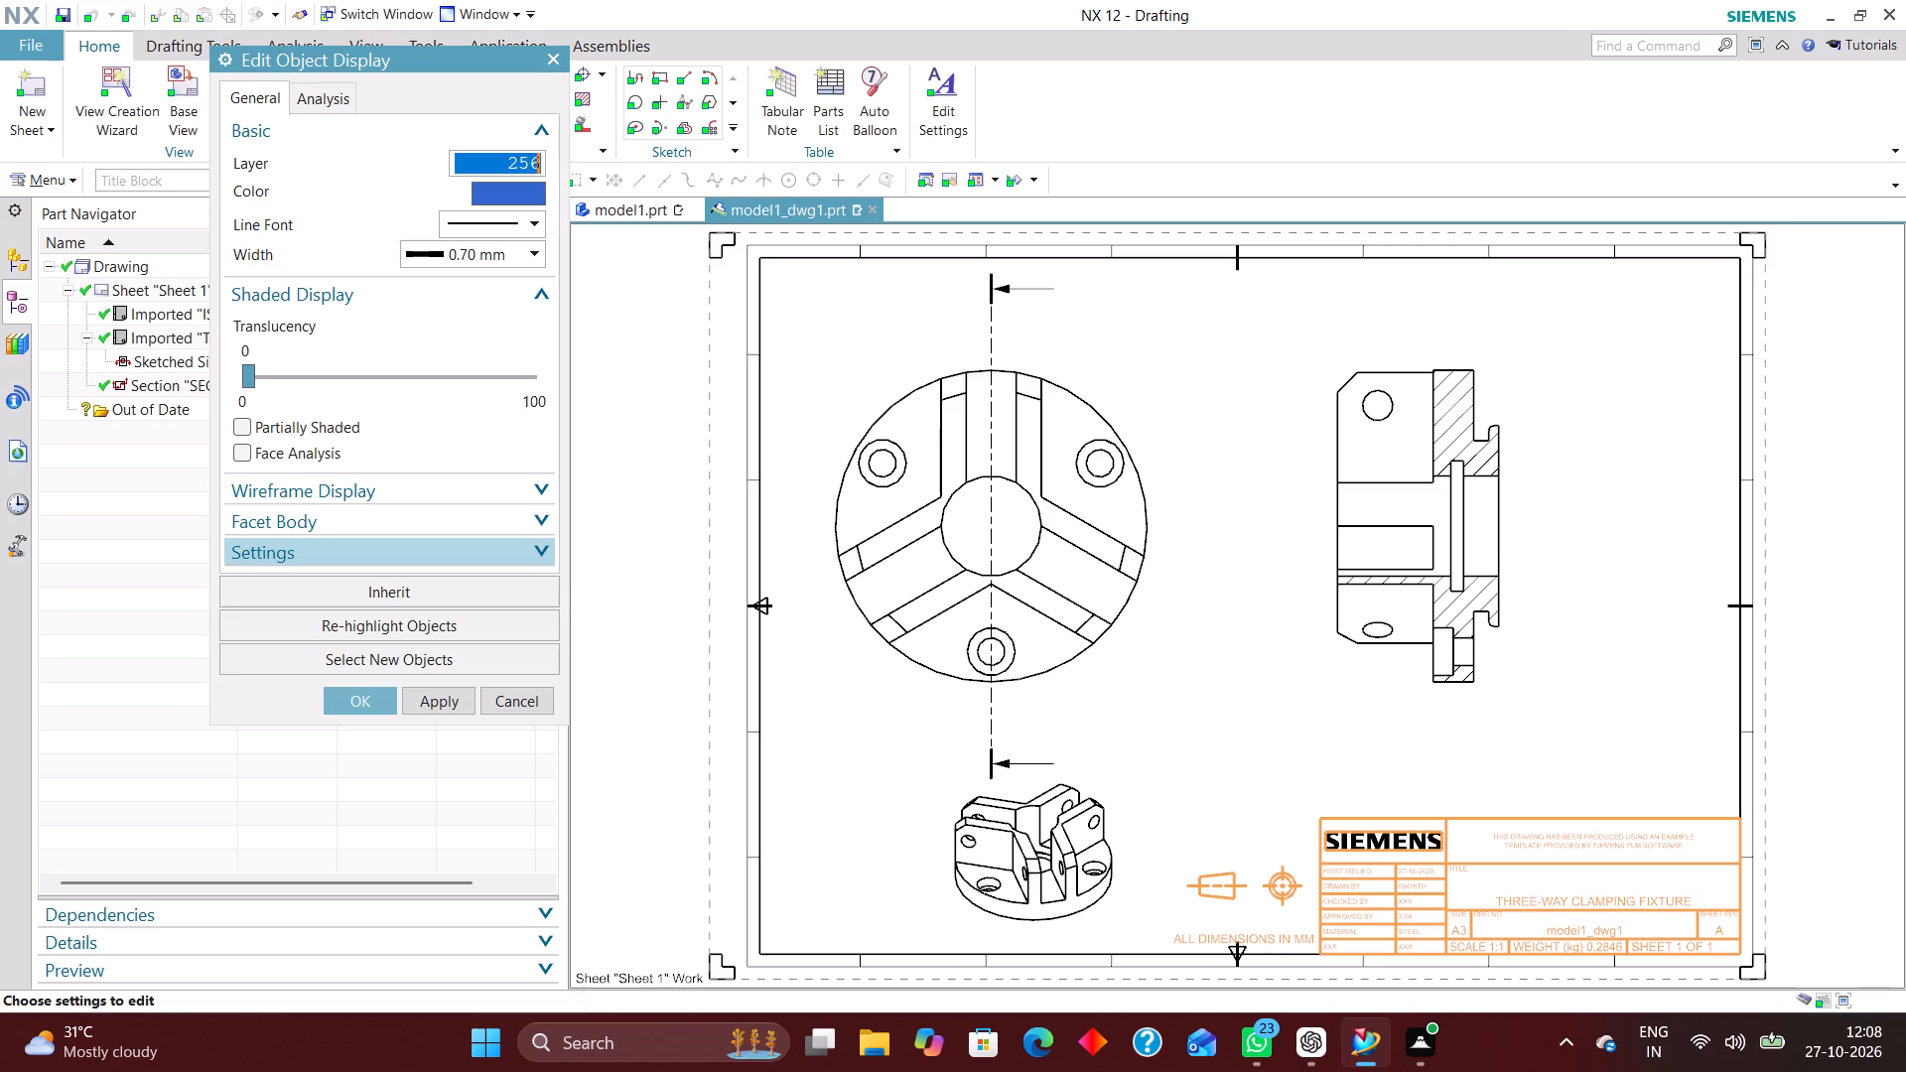
{"action": "left_click", "coordinate": [336, 702]}
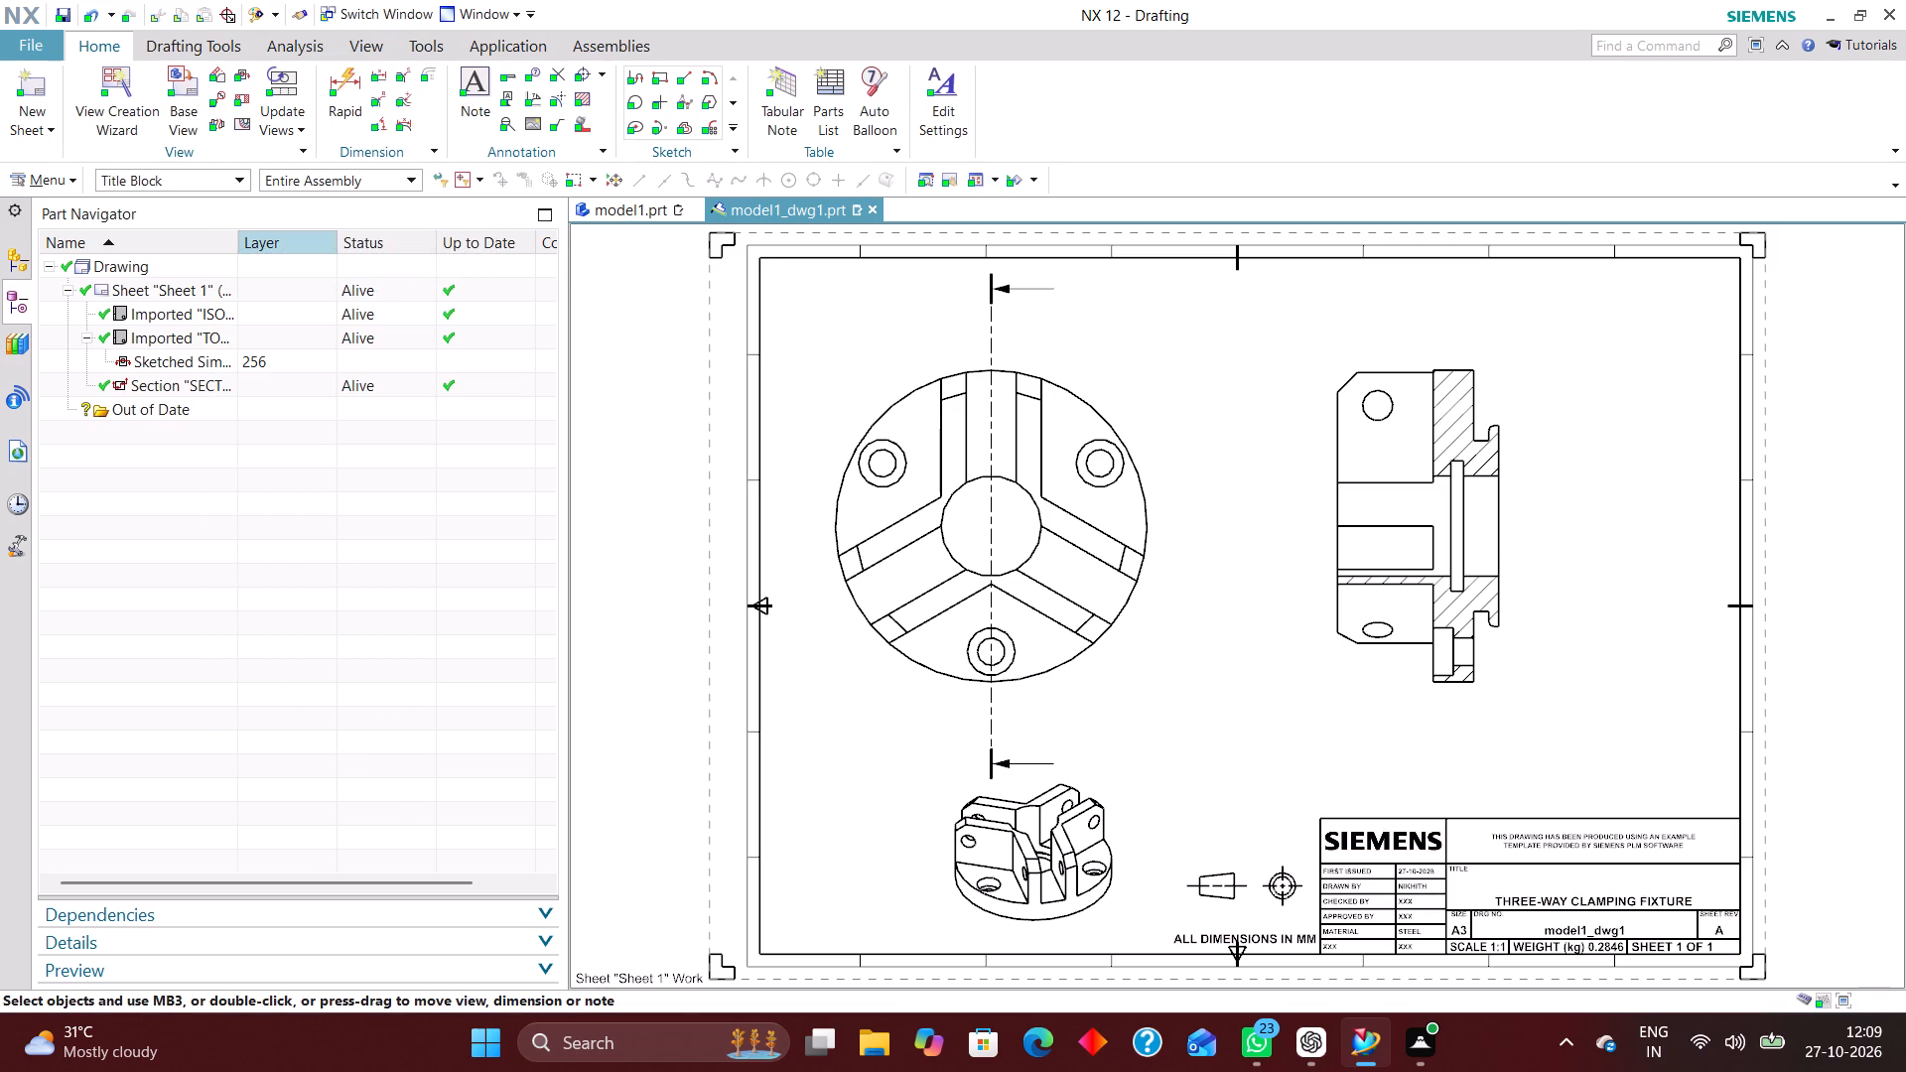
Turn on Visible Only for the ALL layer category in Layer Settings and finish the layer settings.
{"action": "key", "text": "ctrl+l"}
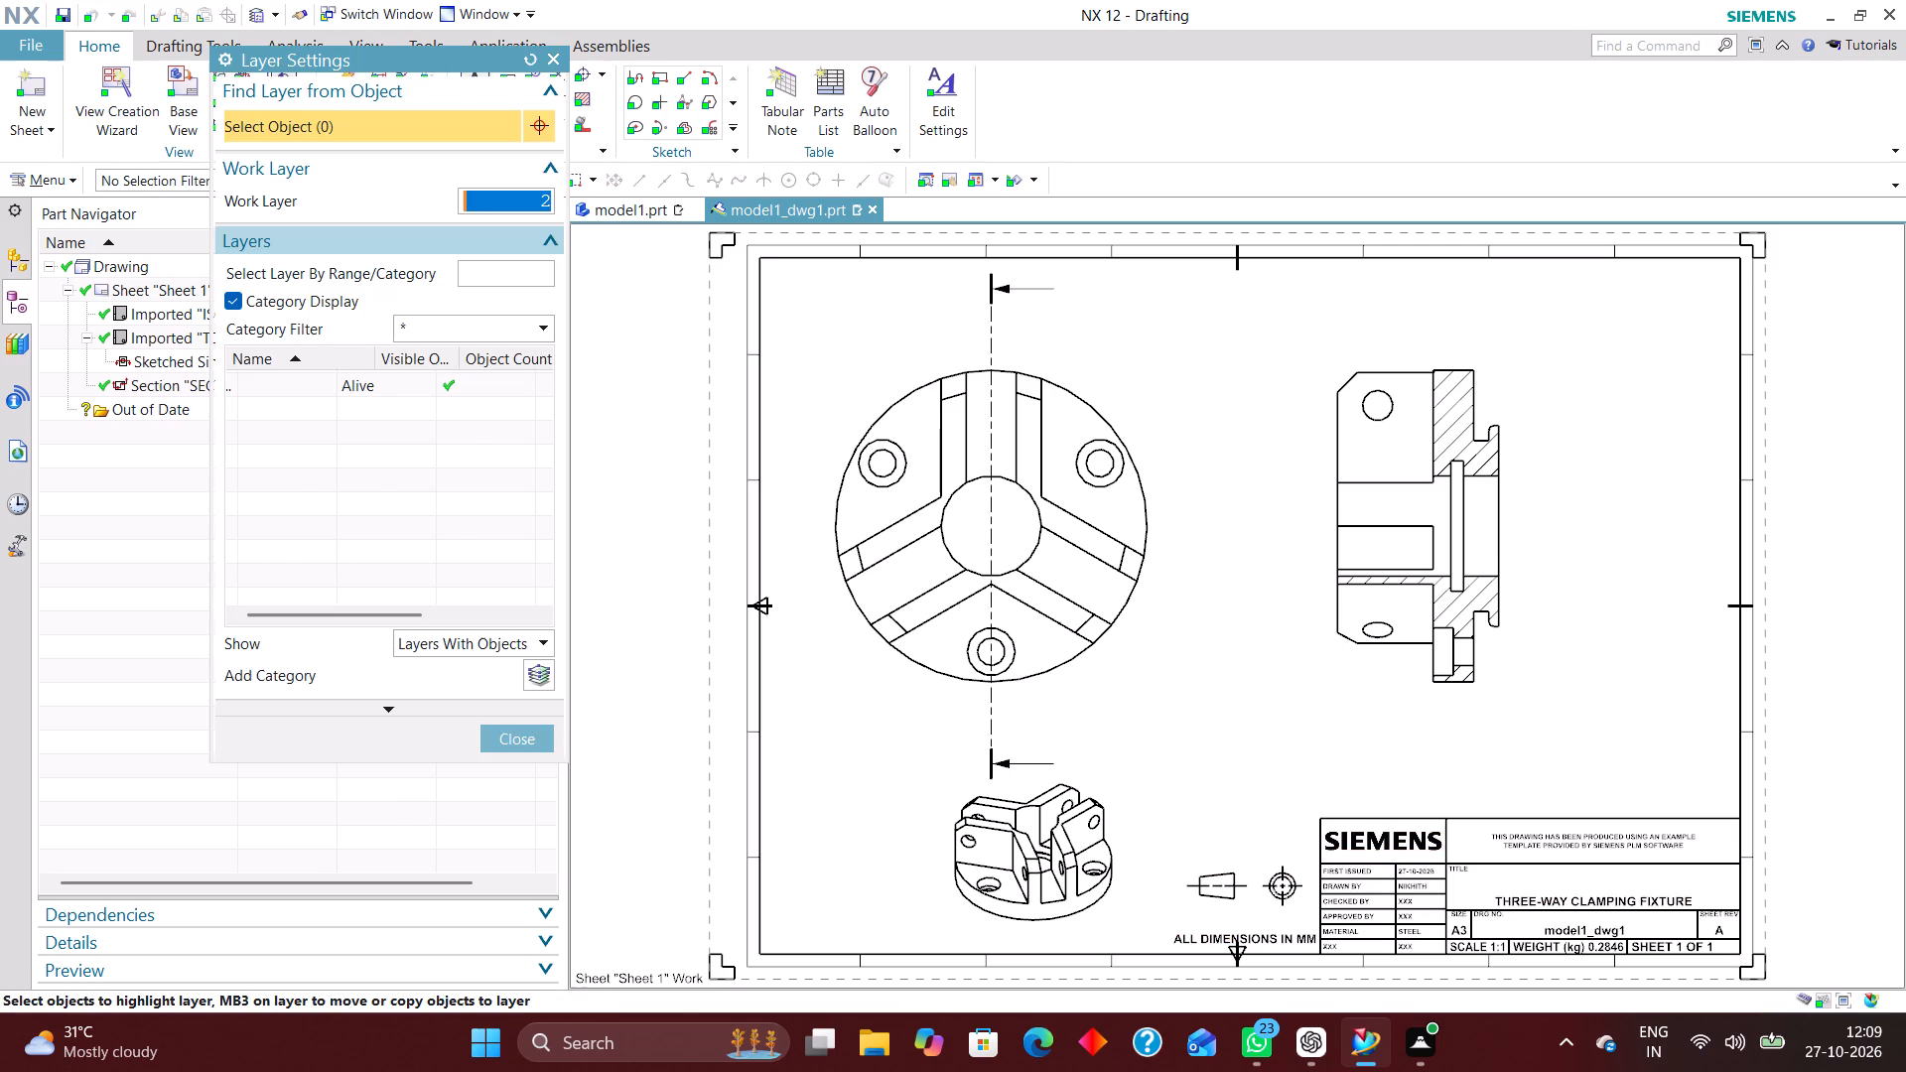
{"action": "left_click", "coordinate": [252, 376]}
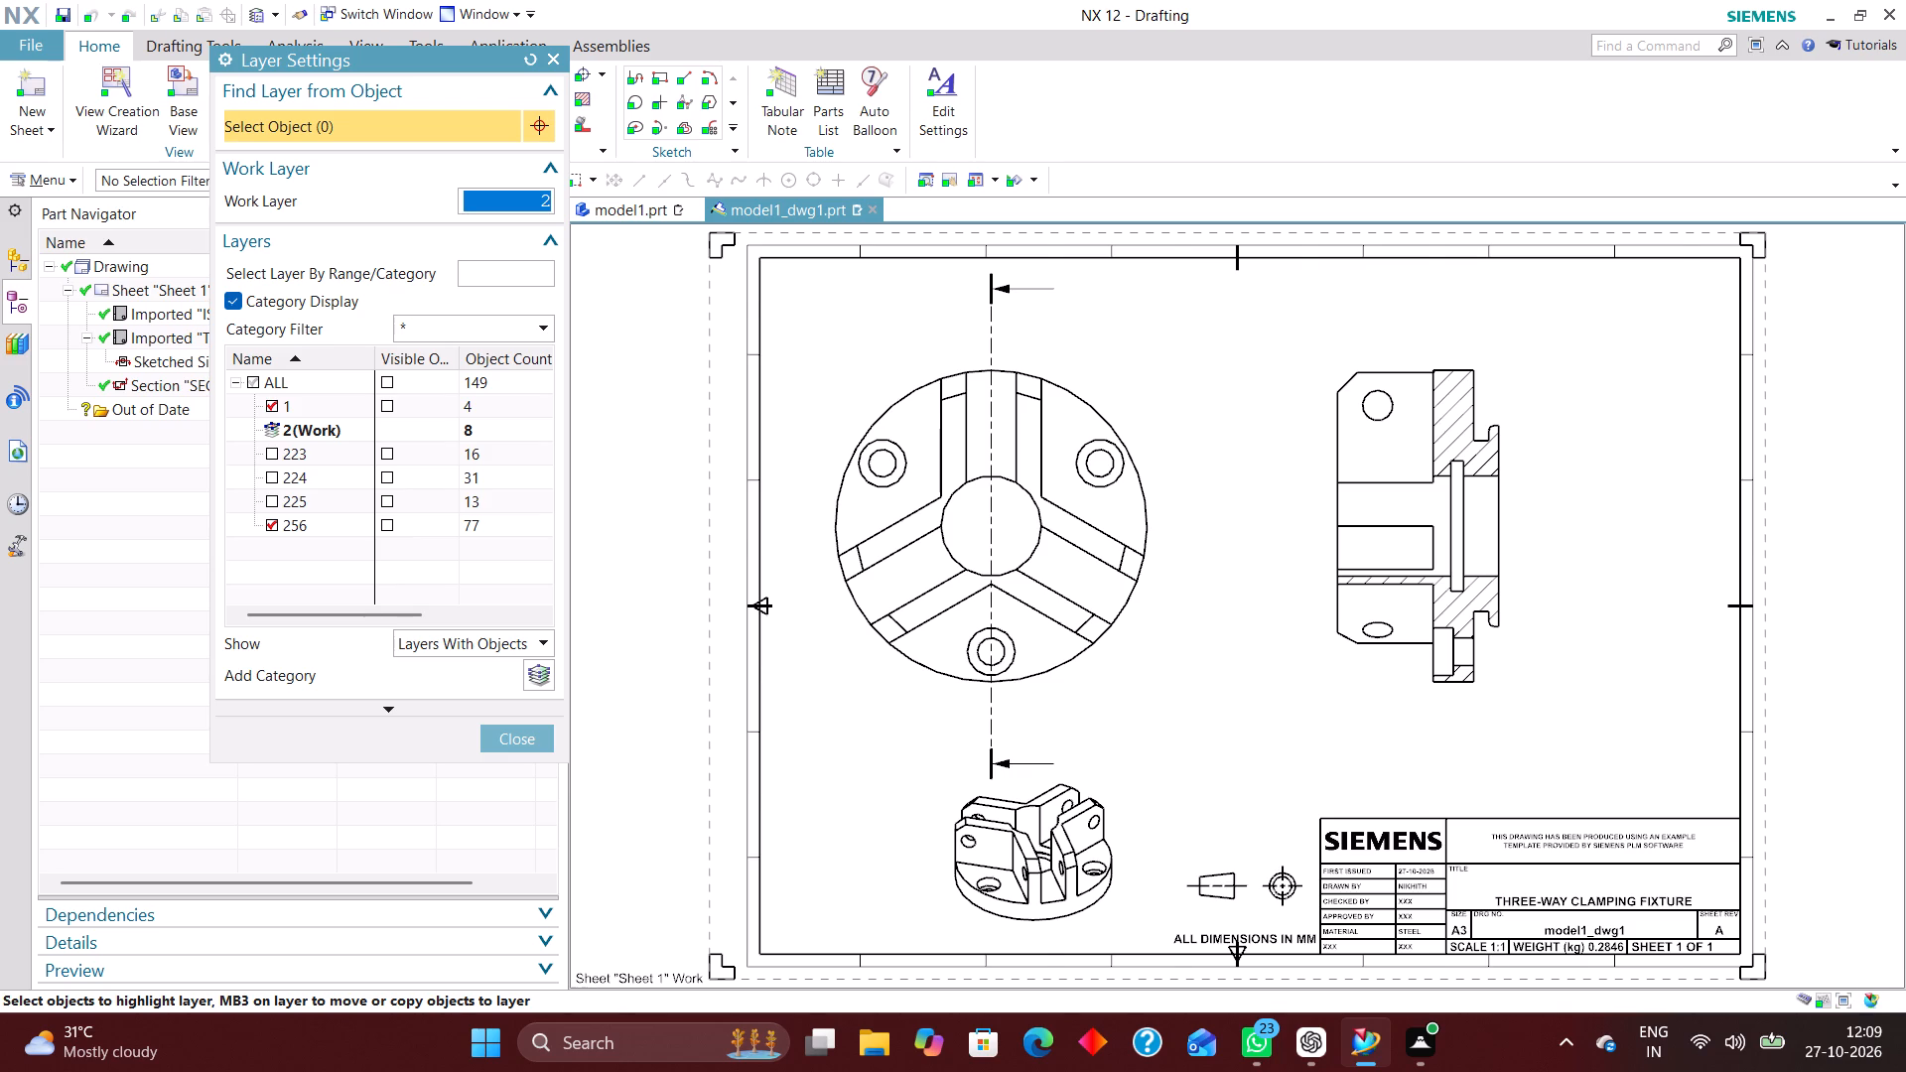
{"action": "left_click", "coordinate": [384, 377]}
{"action": "left_click", "coordinate": [511, 730]}
{"action": "left_click_drag", "start_coordinate": [885, 729], "coordinate": [857, 703]}
{"action": "left_click", "coordinate": [845, 776]}
{"action": "left_click", "coordinate": [1174, 736]}
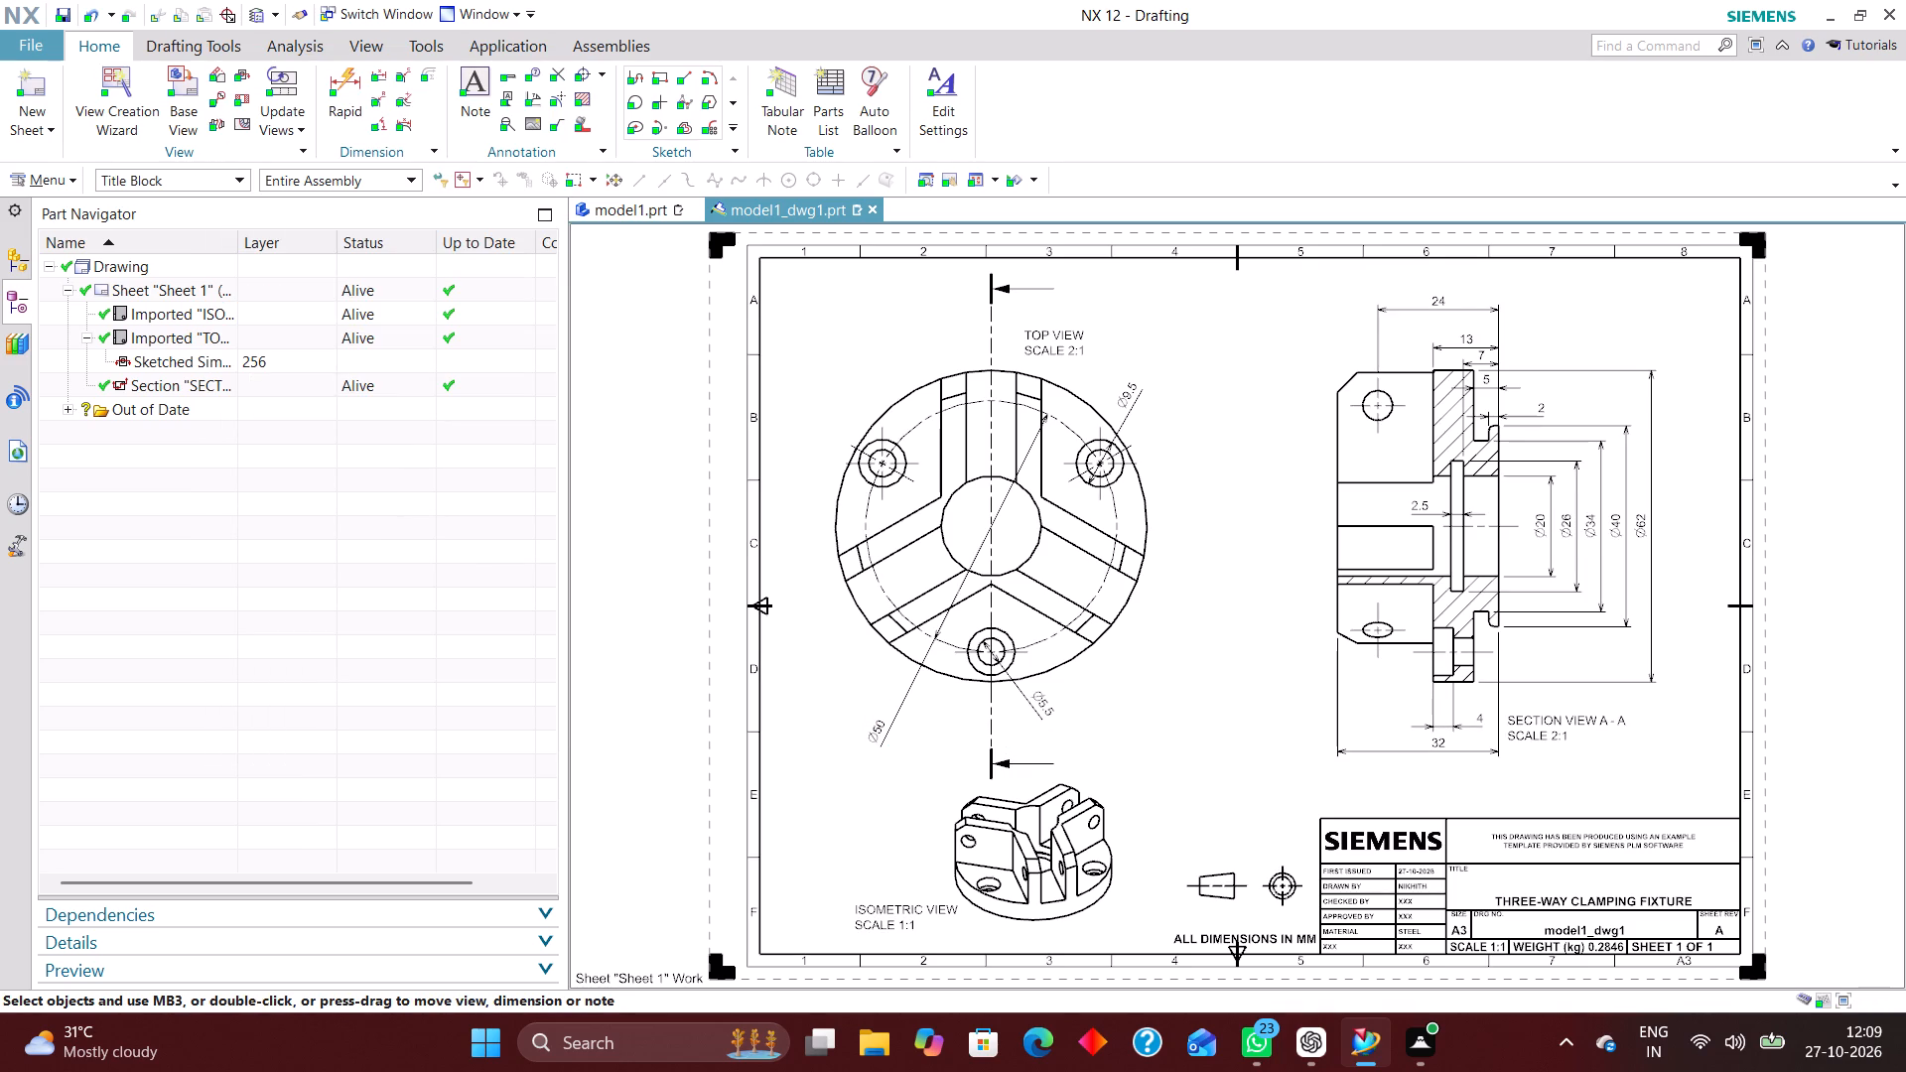